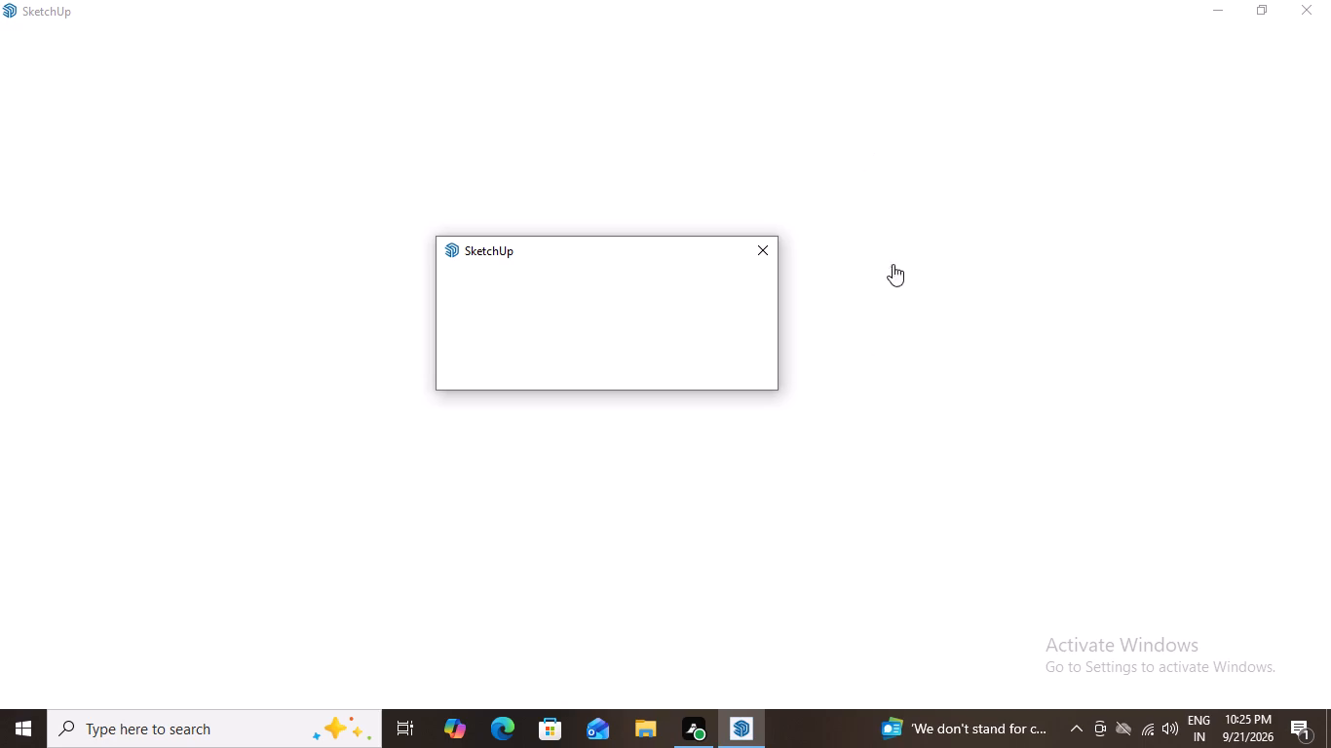
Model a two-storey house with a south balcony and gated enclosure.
Dismiss the blank SketchUp dialog and force the unresponsive SketchUp program to close.
{"action": "left_click", "coordinate": [765, 244]}
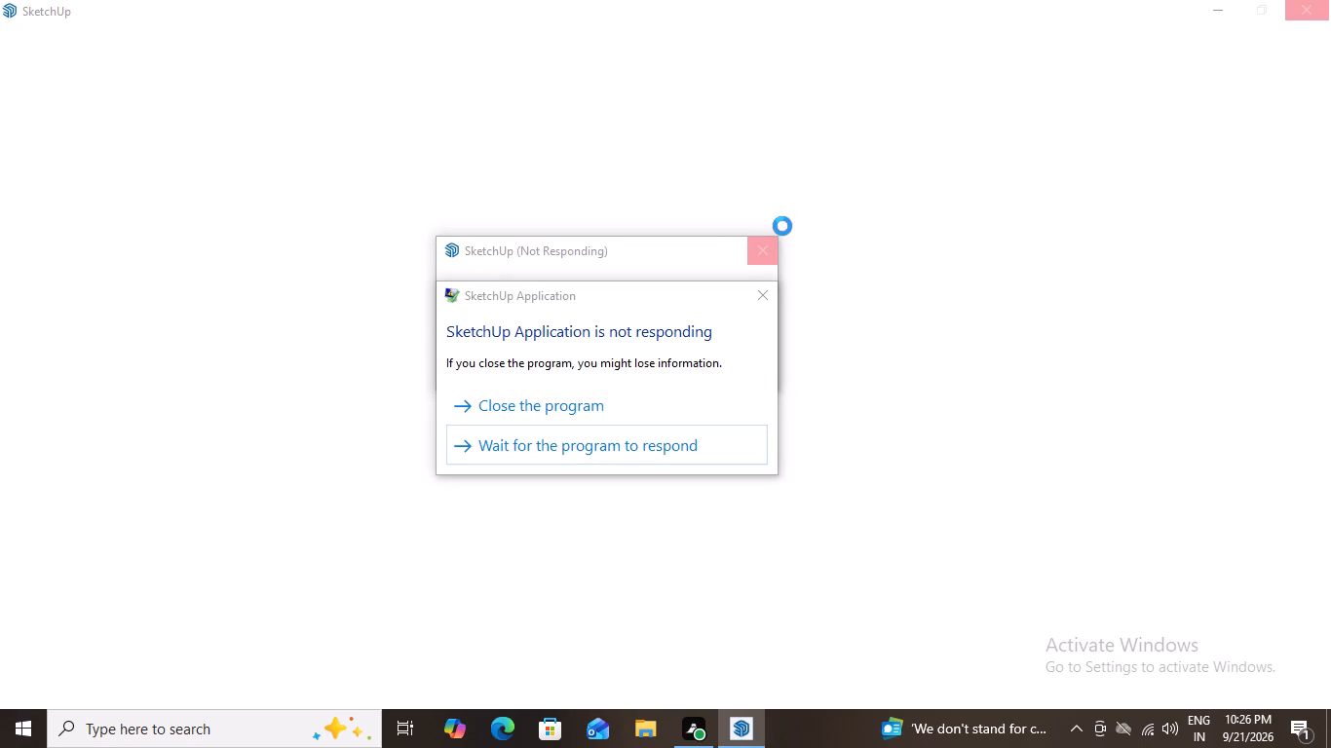
{"action": "left_click", "coordinate": [582, 408]}
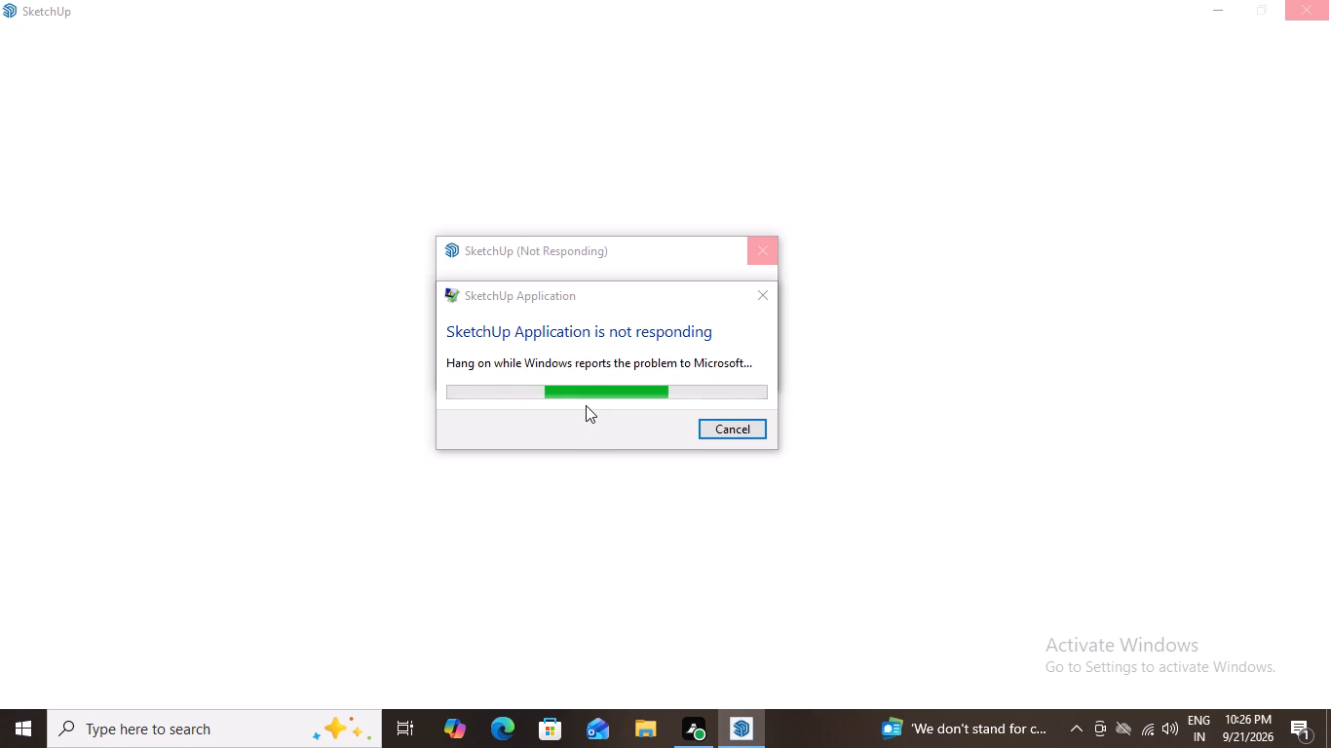
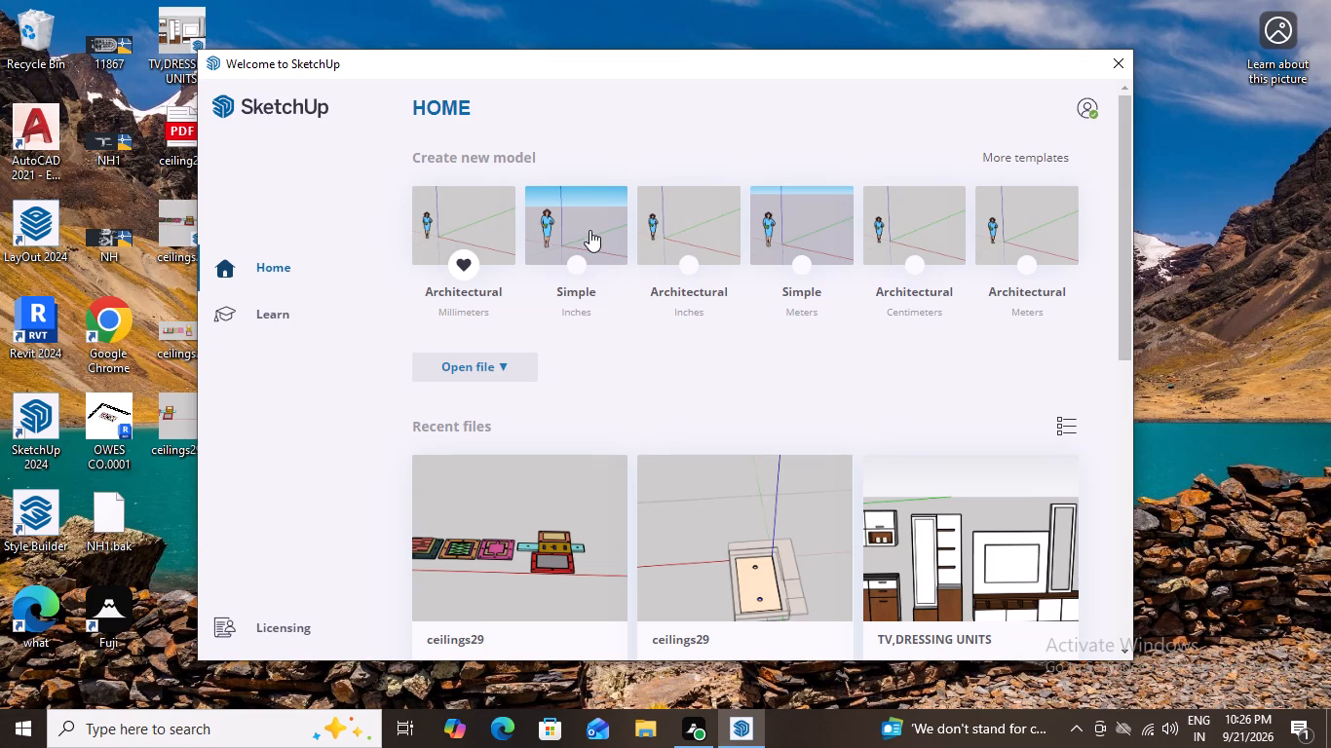
Make the Simple template in inches the default for new models.
{"action": "left_click", "coordinate": [574, 269]}
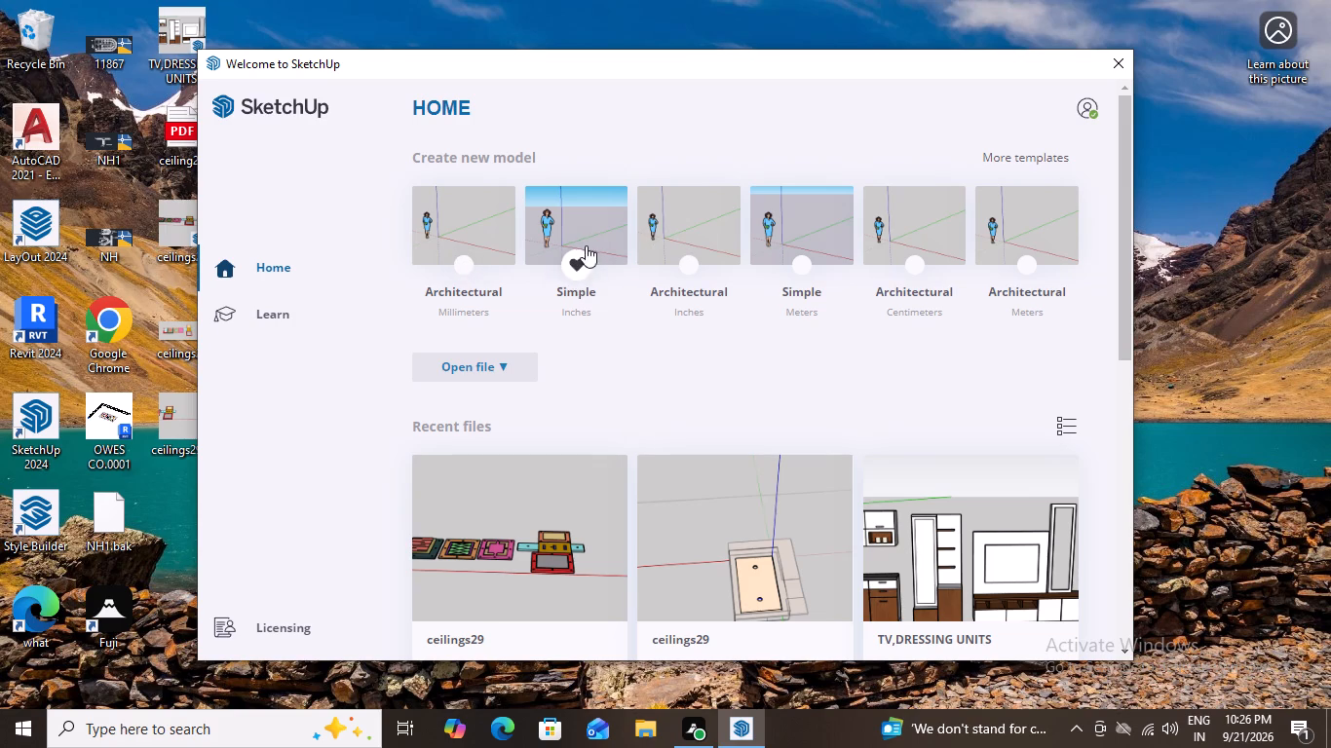
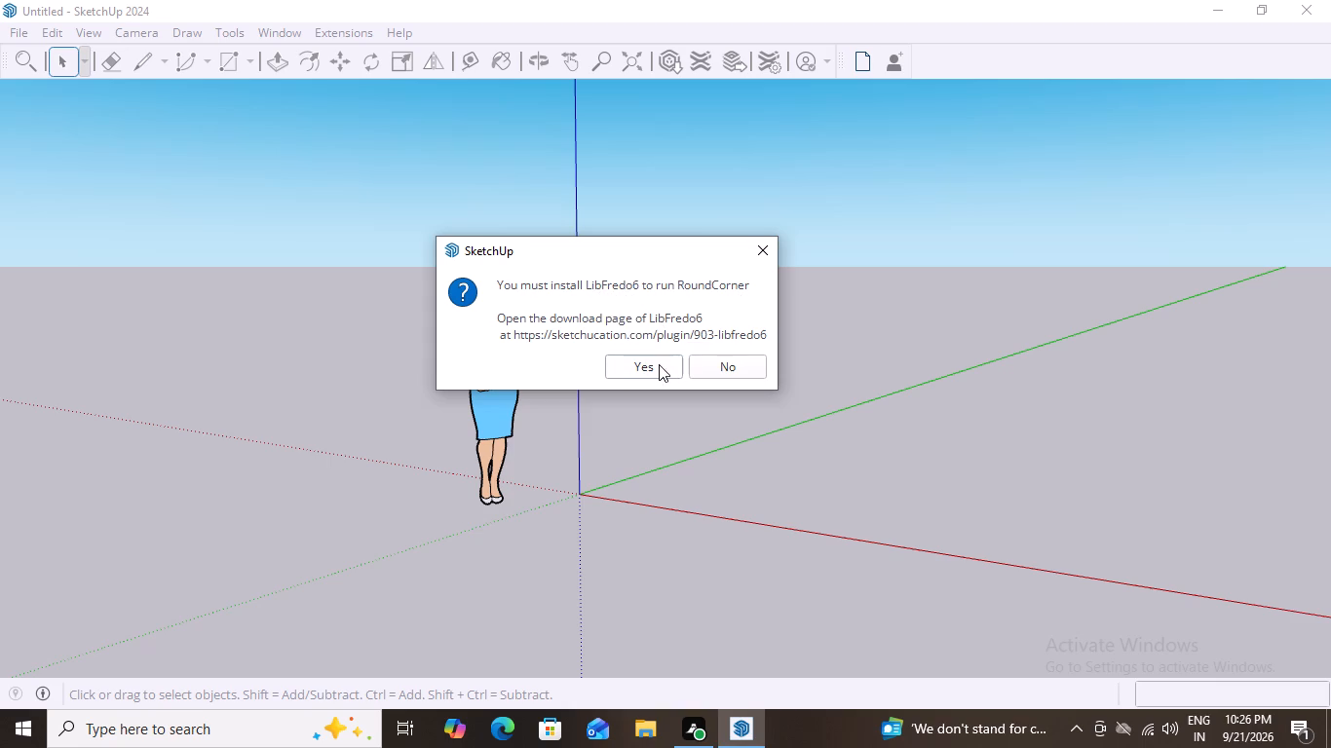
Decline opening the LibFredo6 download page and ignore the available extension update.
{"action": "left_click", "coordinate": [758, 244]}
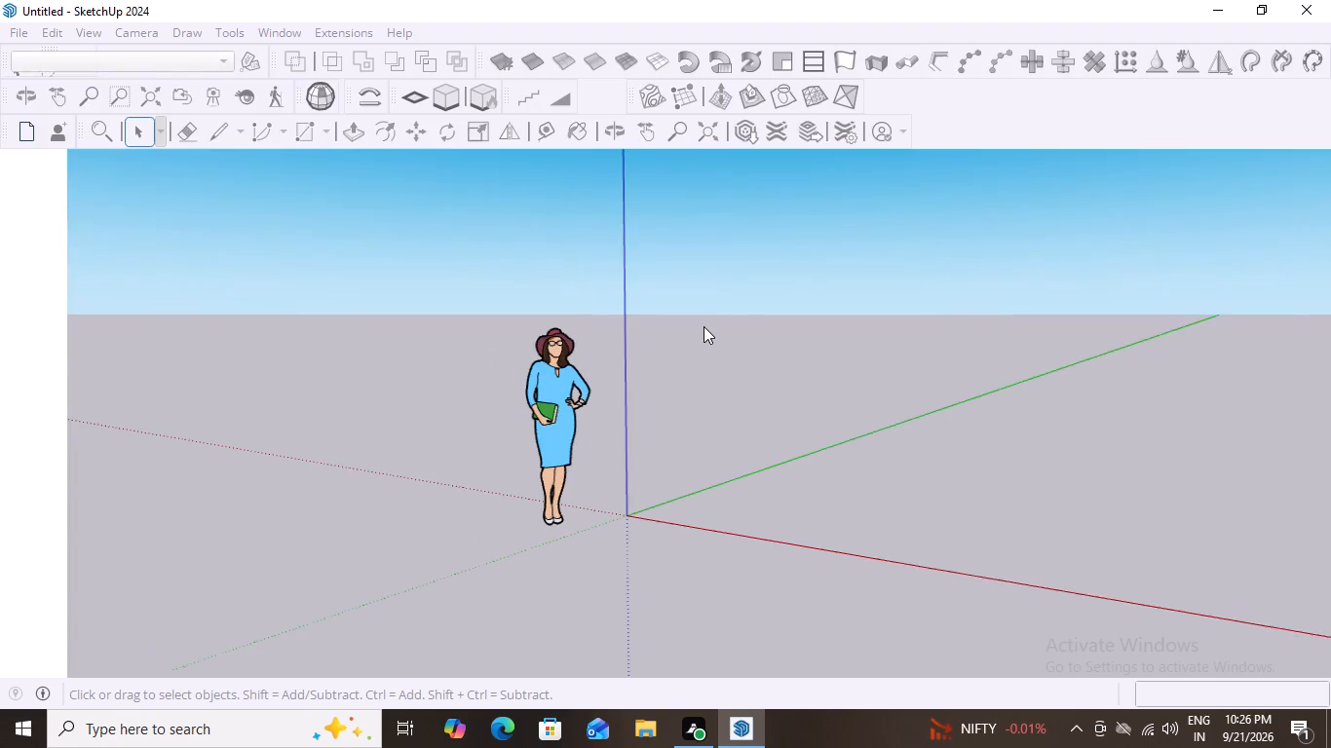
{"action": "scroll", "coordinate": [575, 385], "scroll_direction": "down", "scroll_amount": 2}
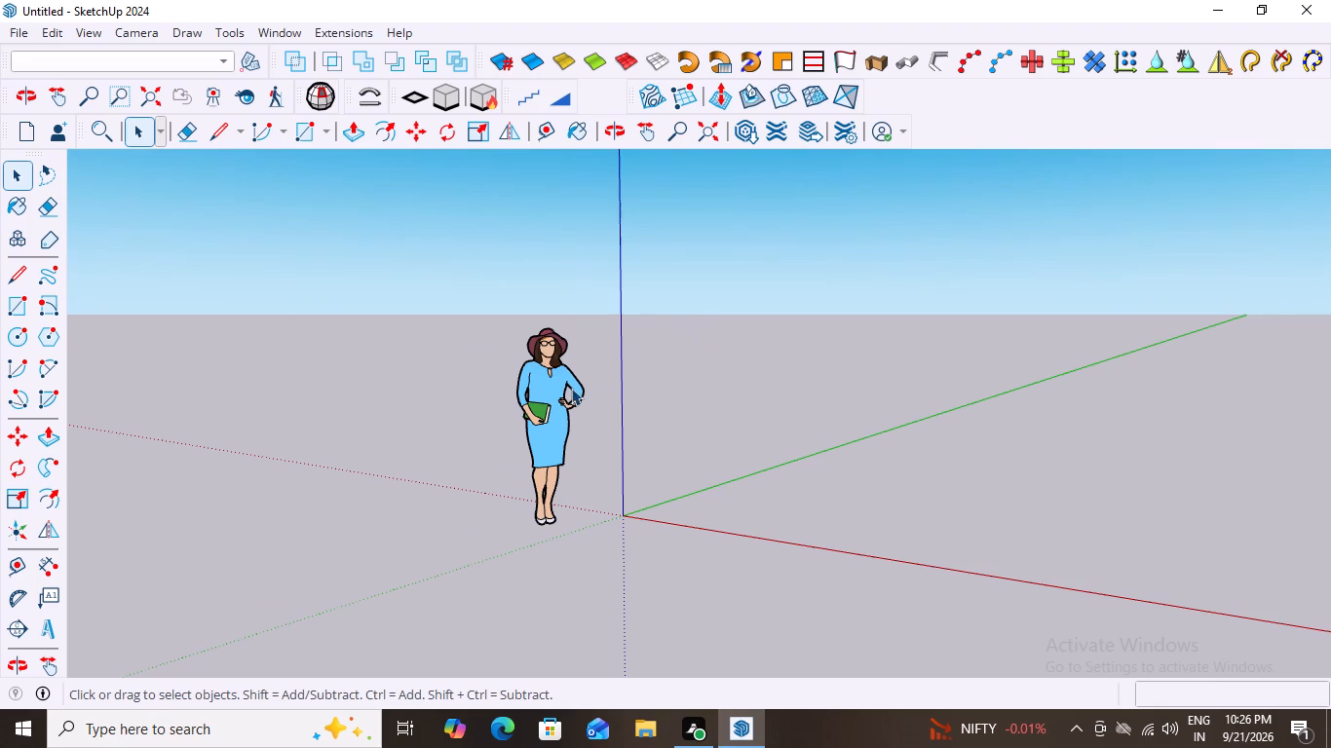
{"action": "scroll", "coordinate": [571, 388], "scroll_direction": "down", "scroll_amount": 4}
{"action": "scroll", "coordinate": [1207, 496], "scroll_direction": "up", "scroll_amount": 1}
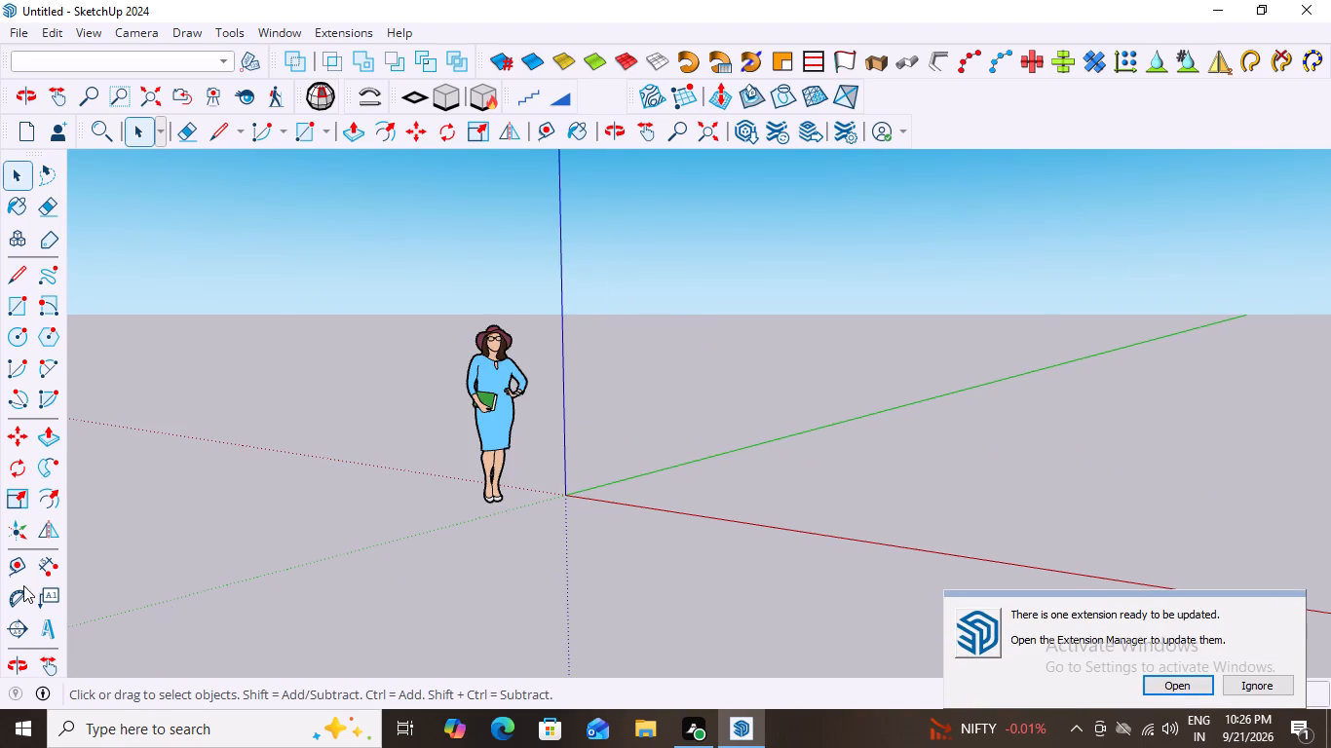
{"action": "middle_click_drag", "start_coordinate": [450, 483], "coordinate": [695, 566]}
{"action": "middle_click", "coordinate": [693, 566]}
{"action": "left_click", "coordinate": [1259, 683]}
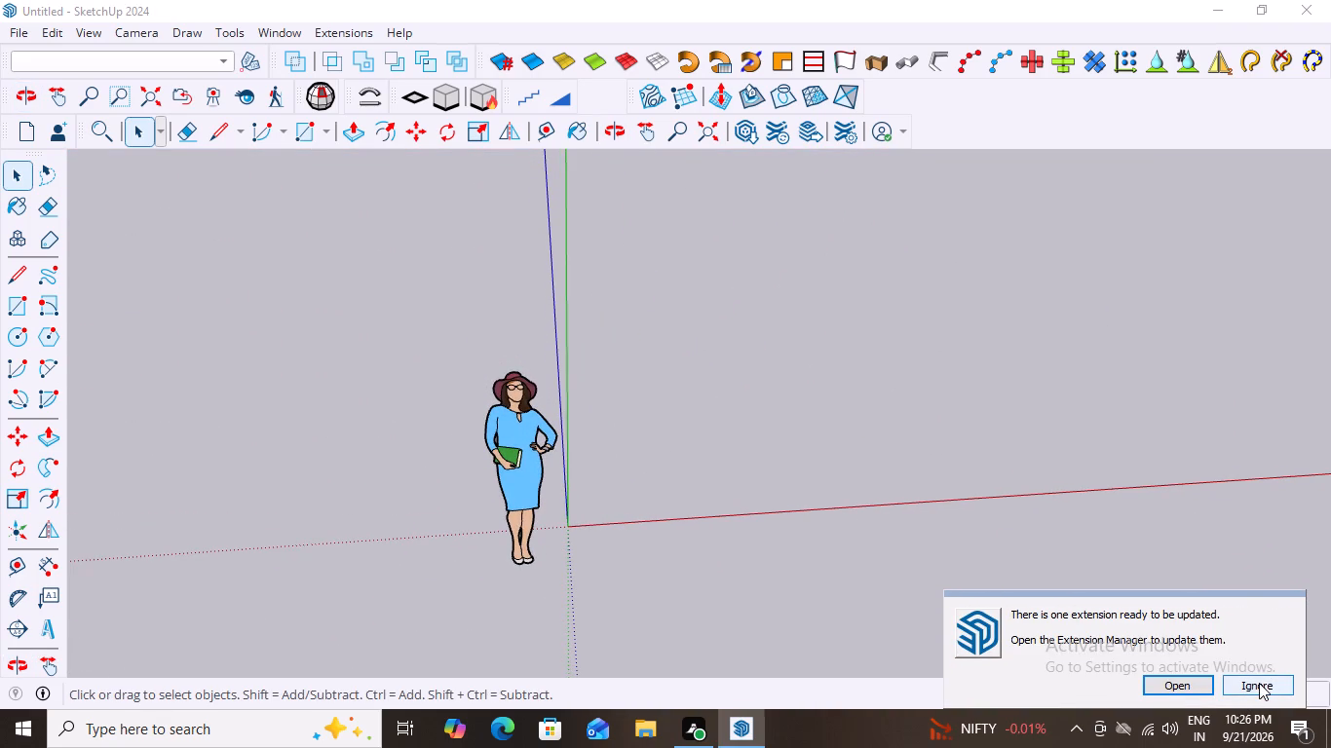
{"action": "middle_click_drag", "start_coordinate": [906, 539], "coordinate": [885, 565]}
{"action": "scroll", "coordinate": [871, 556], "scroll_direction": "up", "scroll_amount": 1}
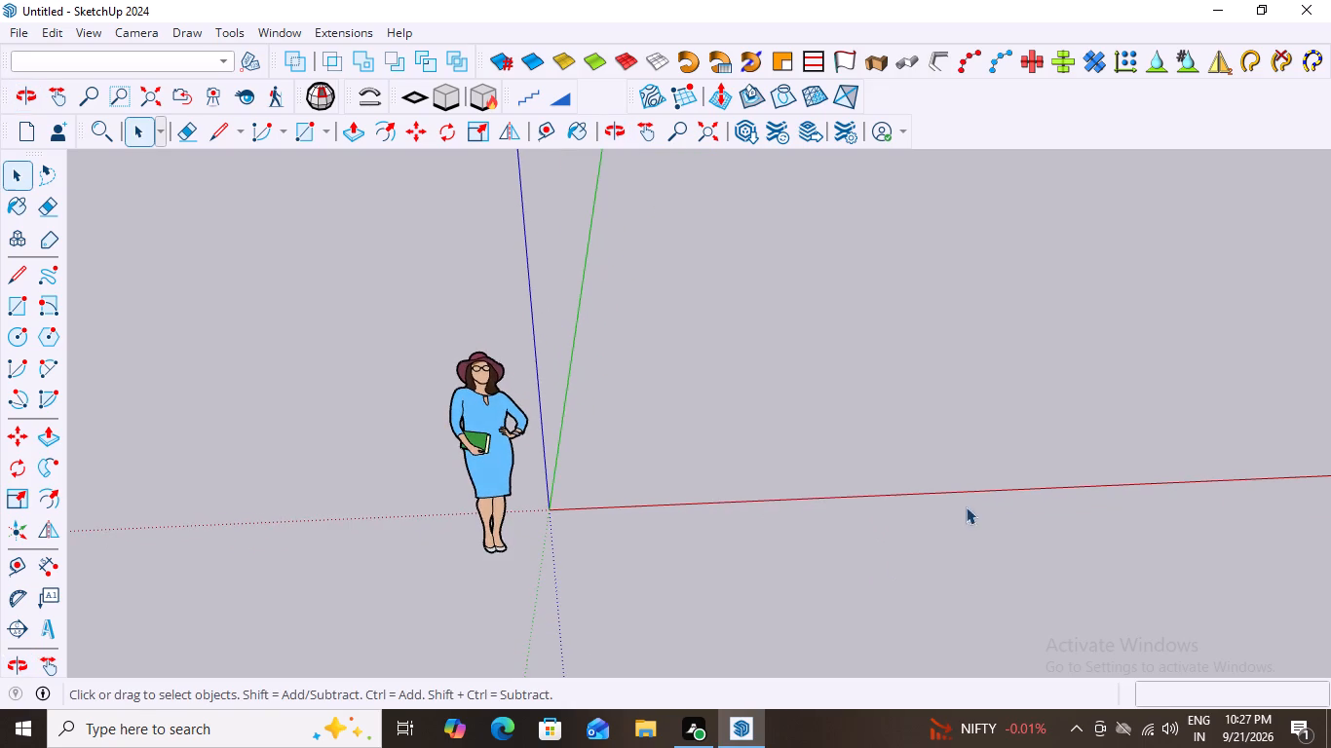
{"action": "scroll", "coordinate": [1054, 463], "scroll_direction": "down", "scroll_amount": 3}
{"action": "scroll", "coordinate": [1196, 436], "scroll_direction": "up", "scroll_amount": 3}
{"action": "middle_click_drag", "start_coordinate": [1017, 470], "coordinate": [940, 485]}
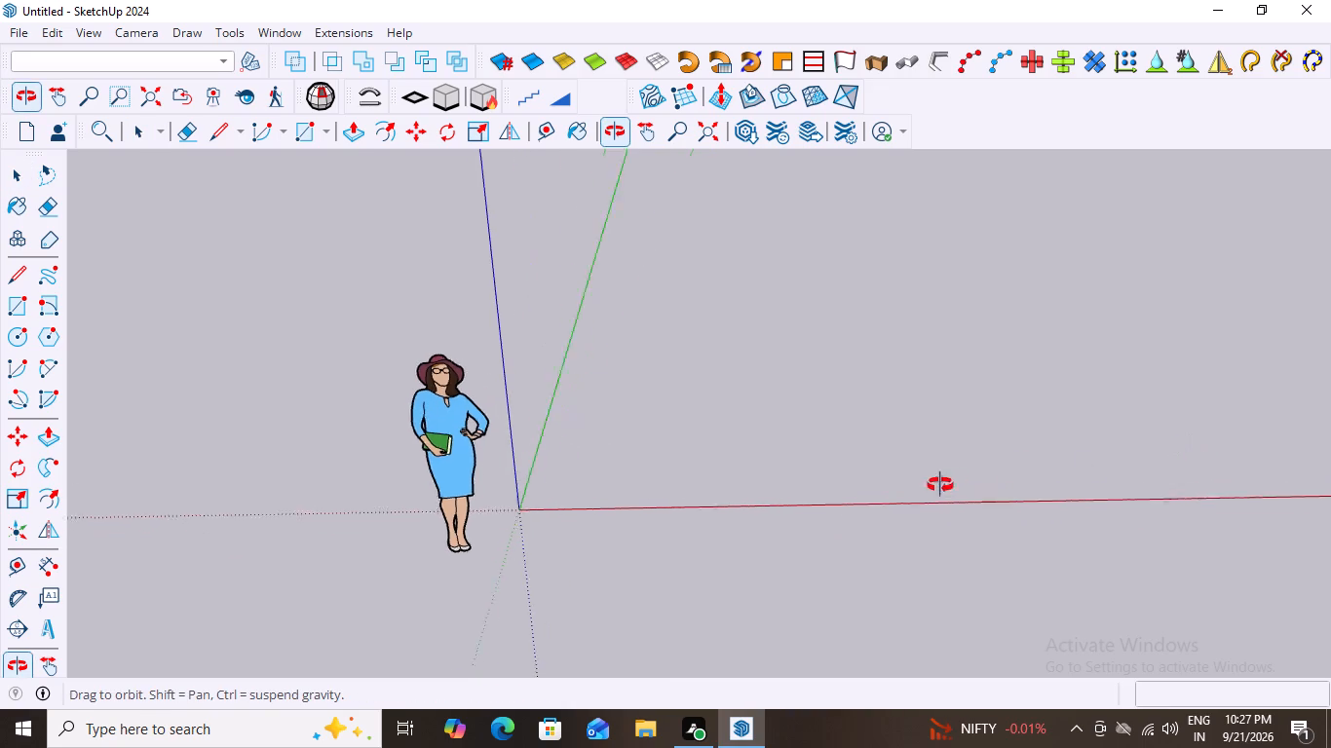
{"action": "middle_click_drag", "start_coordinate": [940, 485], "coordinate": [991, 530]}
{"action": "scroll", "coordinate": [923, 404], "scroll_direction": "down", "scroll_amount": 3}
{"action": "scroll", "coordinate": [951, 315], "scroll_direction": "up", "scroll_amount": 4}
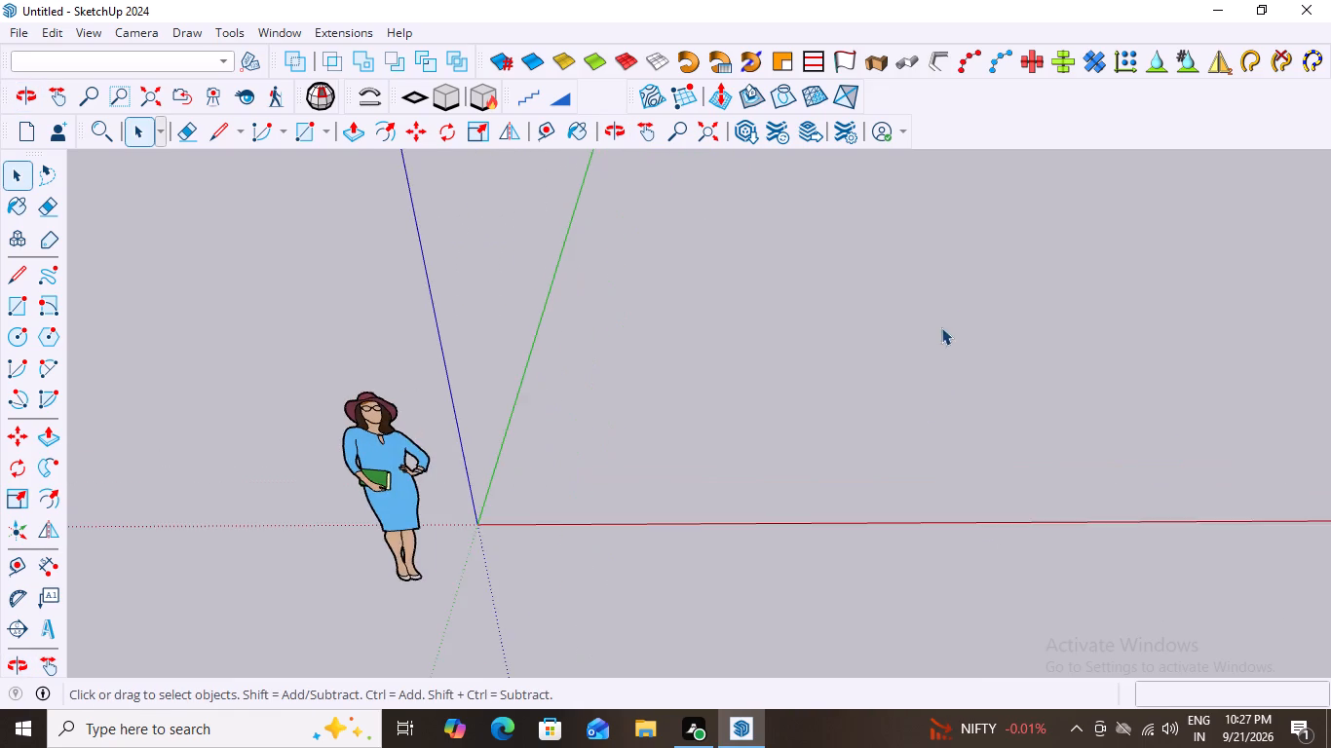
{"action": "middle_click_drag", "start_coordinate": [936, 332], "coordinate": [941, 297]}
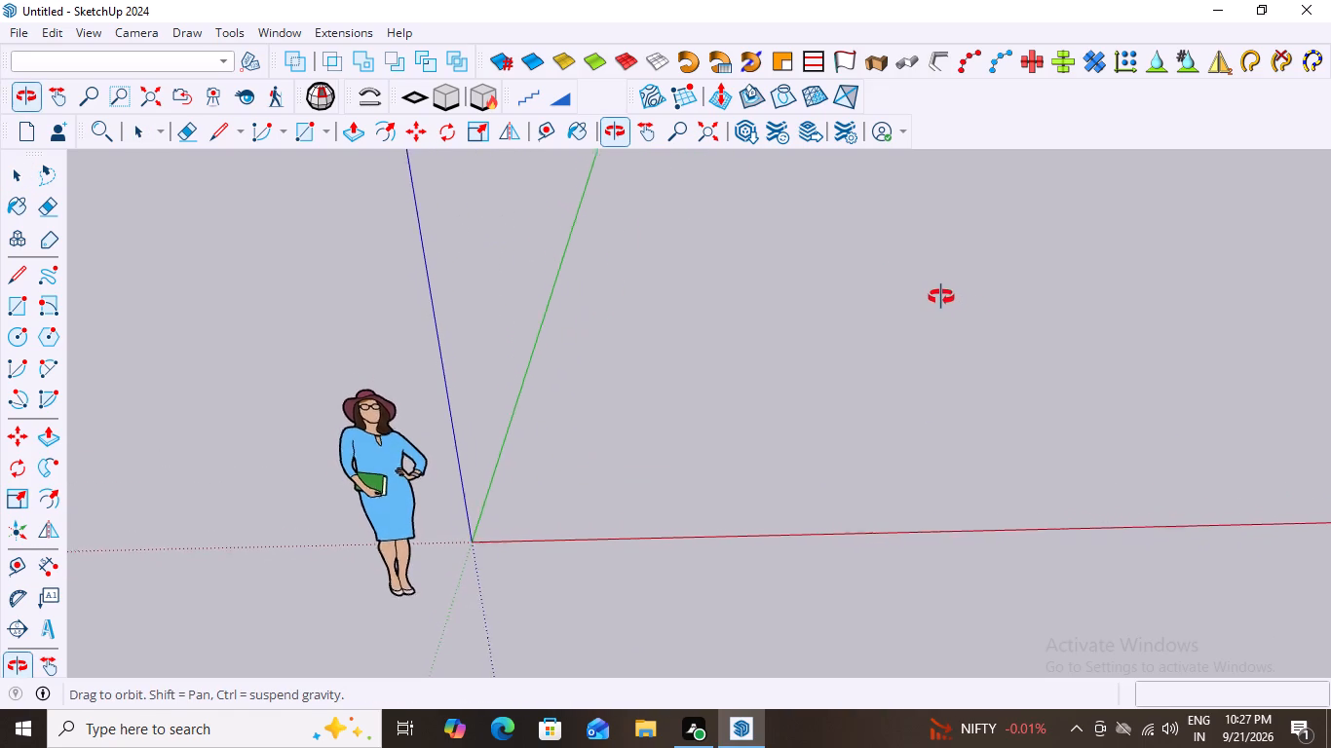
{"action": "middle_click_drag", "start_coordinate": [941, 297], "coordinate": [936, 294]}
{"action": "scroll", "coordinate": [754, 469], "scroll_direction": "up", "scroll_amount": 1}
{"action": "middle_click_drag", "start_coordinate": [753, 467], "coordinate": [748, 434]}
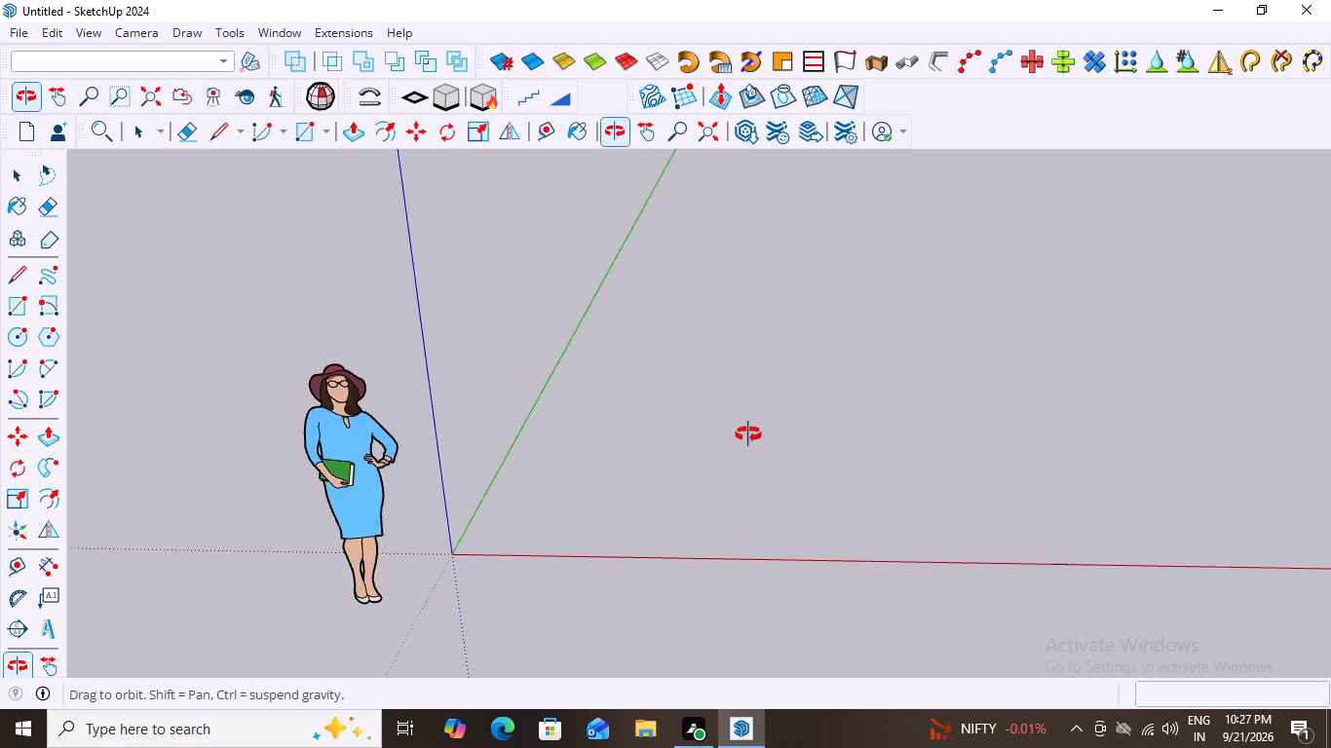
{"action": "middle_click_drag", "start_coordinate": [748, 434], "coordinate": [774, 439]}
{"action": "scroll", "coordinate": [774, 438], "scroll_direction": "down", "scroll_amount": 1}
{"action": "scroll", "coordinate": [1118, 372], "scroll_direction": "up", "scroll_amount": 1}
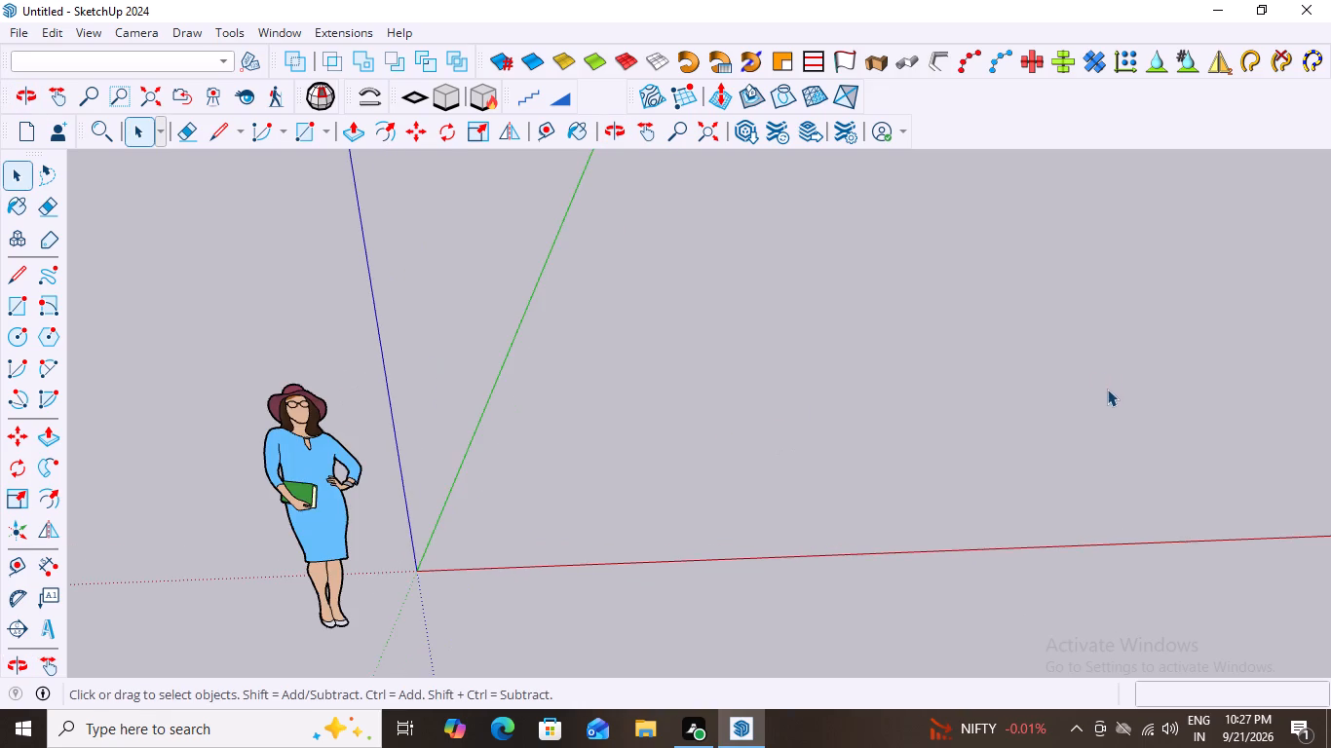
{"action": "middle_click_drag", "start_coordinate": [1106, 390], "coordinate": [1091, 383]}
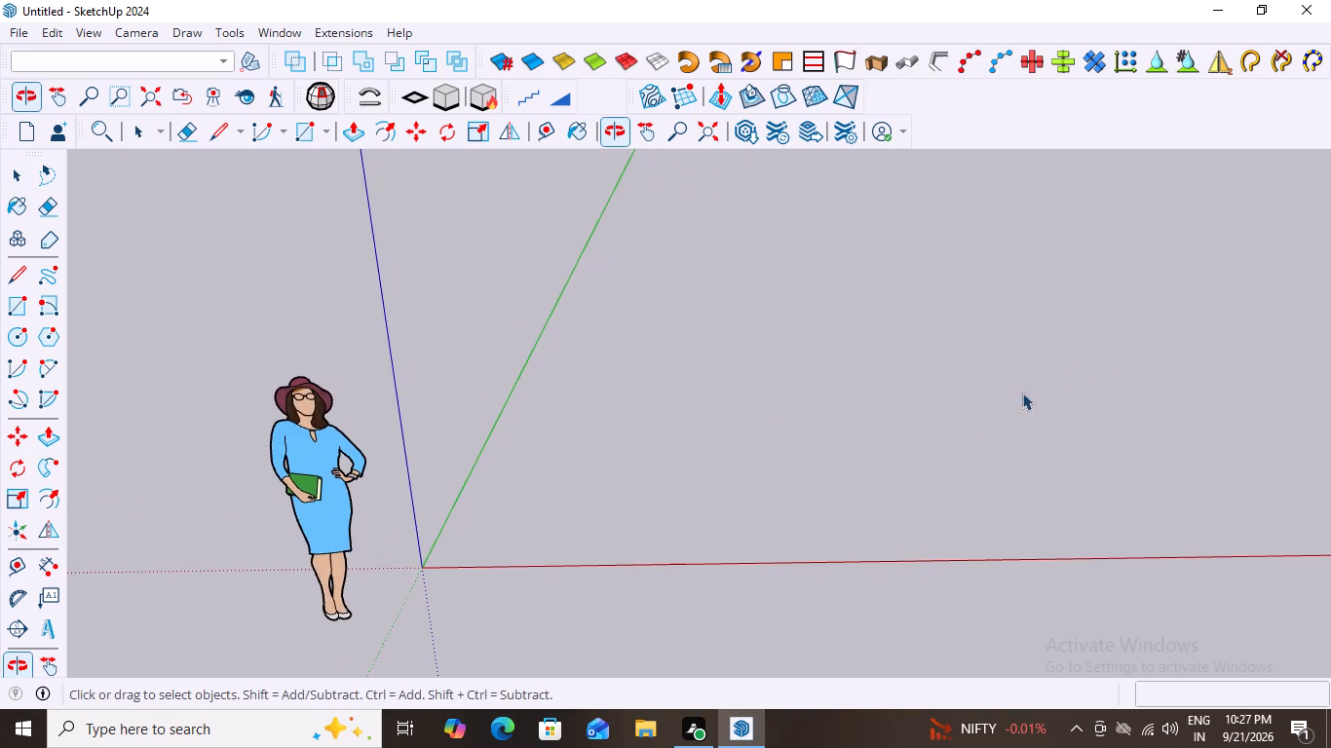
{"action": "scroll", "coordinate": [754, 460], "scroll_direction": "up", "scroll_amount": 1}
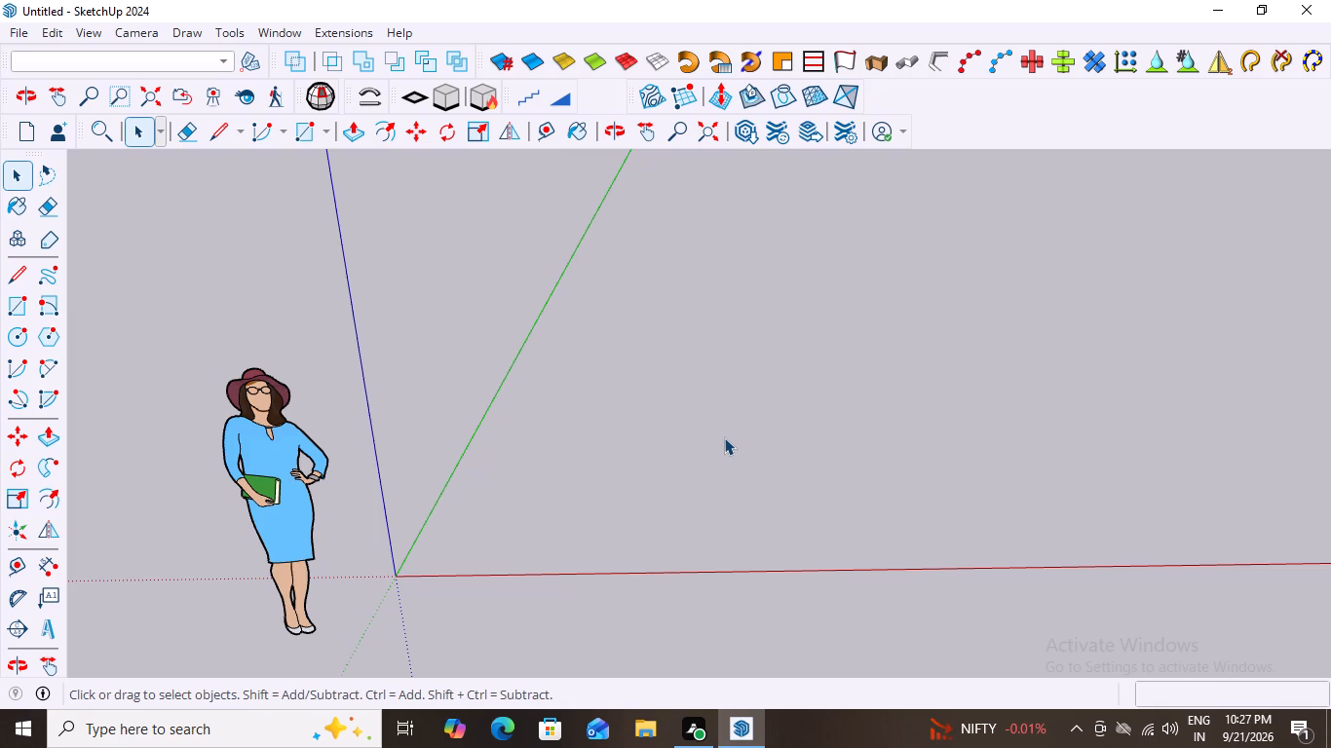
Place a Tape Measure guide line parallel to the green axis, offset about 3' 3" toward the positive red direction.
{"action": "key", "text": "t"}
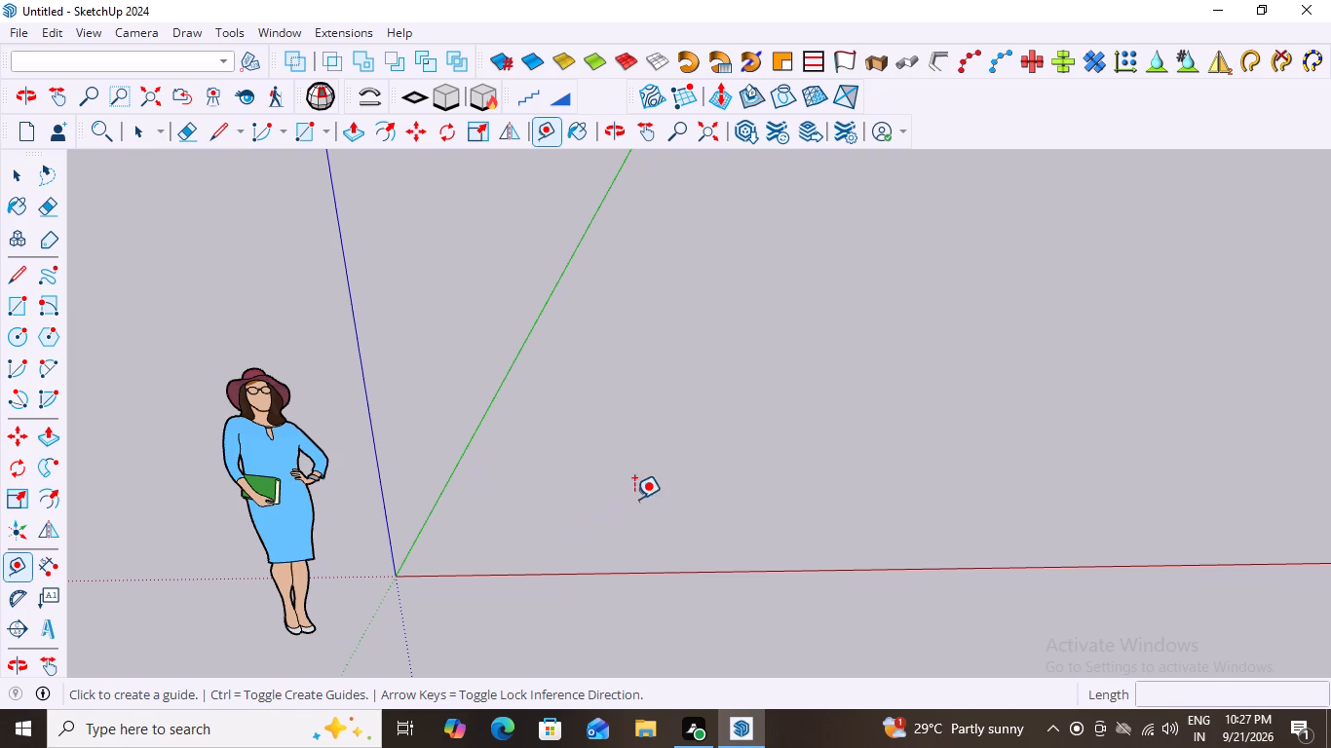
{"action": "left_click", "coordinate": [517, 551]}
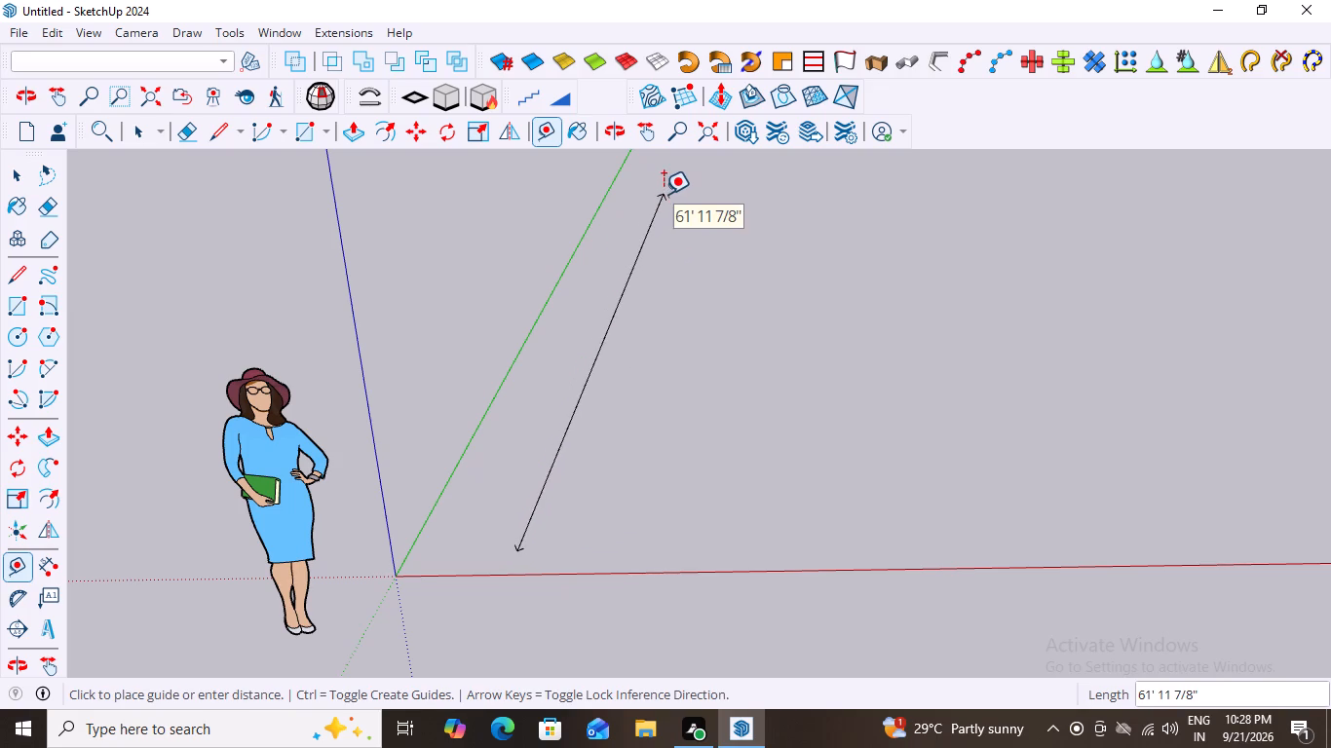
{"action": "key", "text": "Escape"}
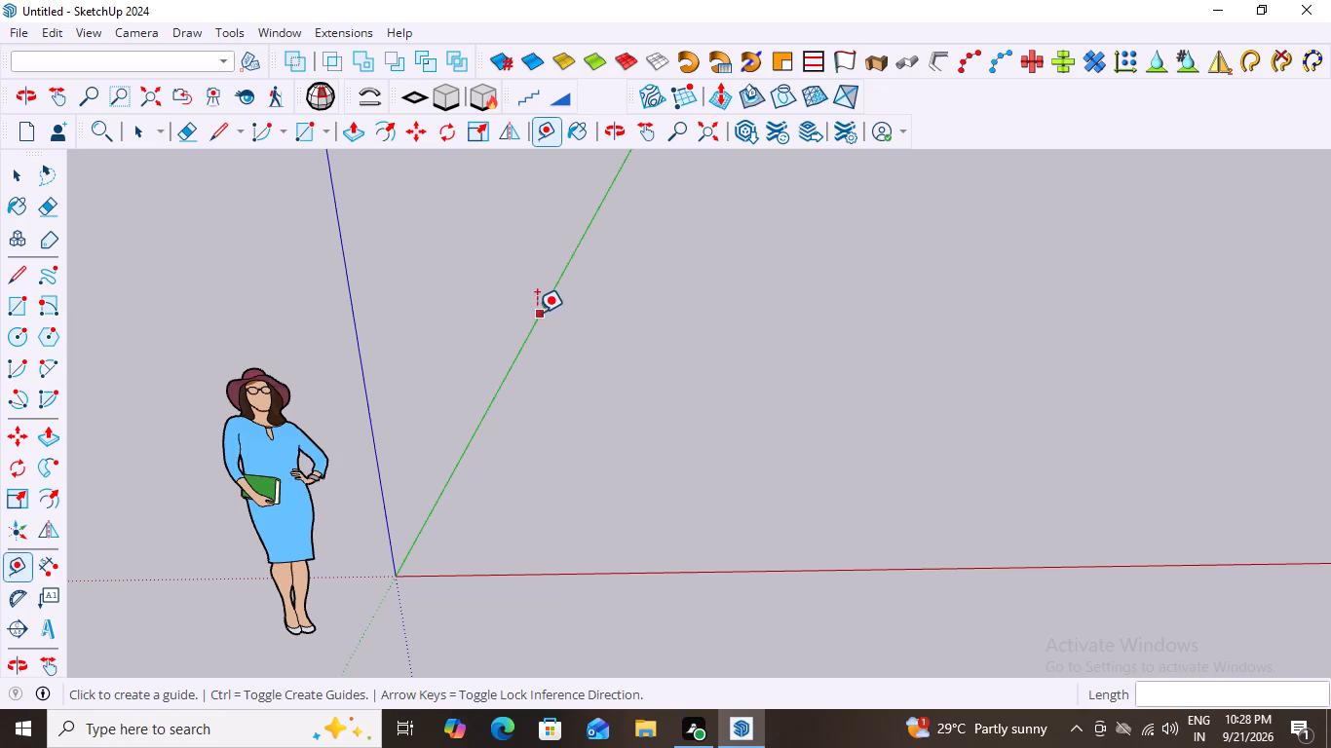
{"action": "left_click", "coordinate": [537, 313]}
{"action": "scroll", "coordinate": [585, 318], "scroll_direction": "down", "scroll_amount": 8}
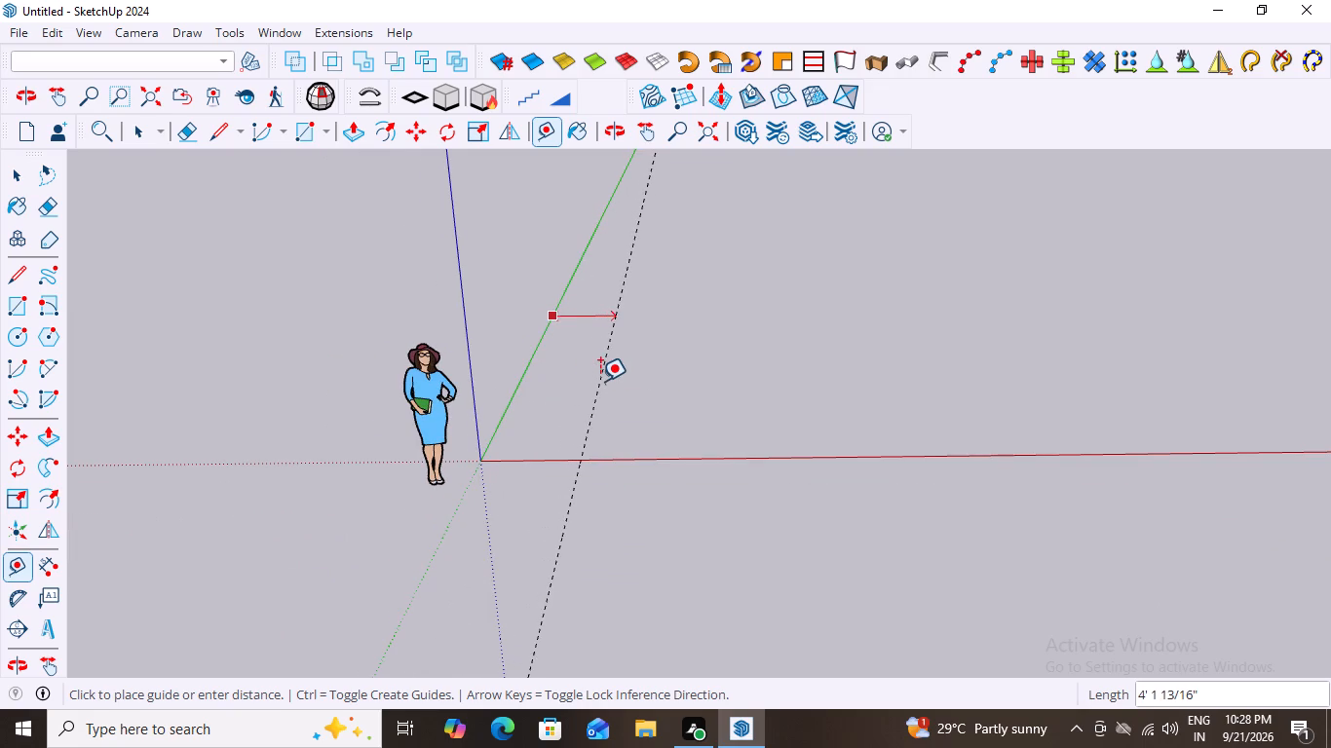
{"action": "left_click", "coordinate": [580, 392]}
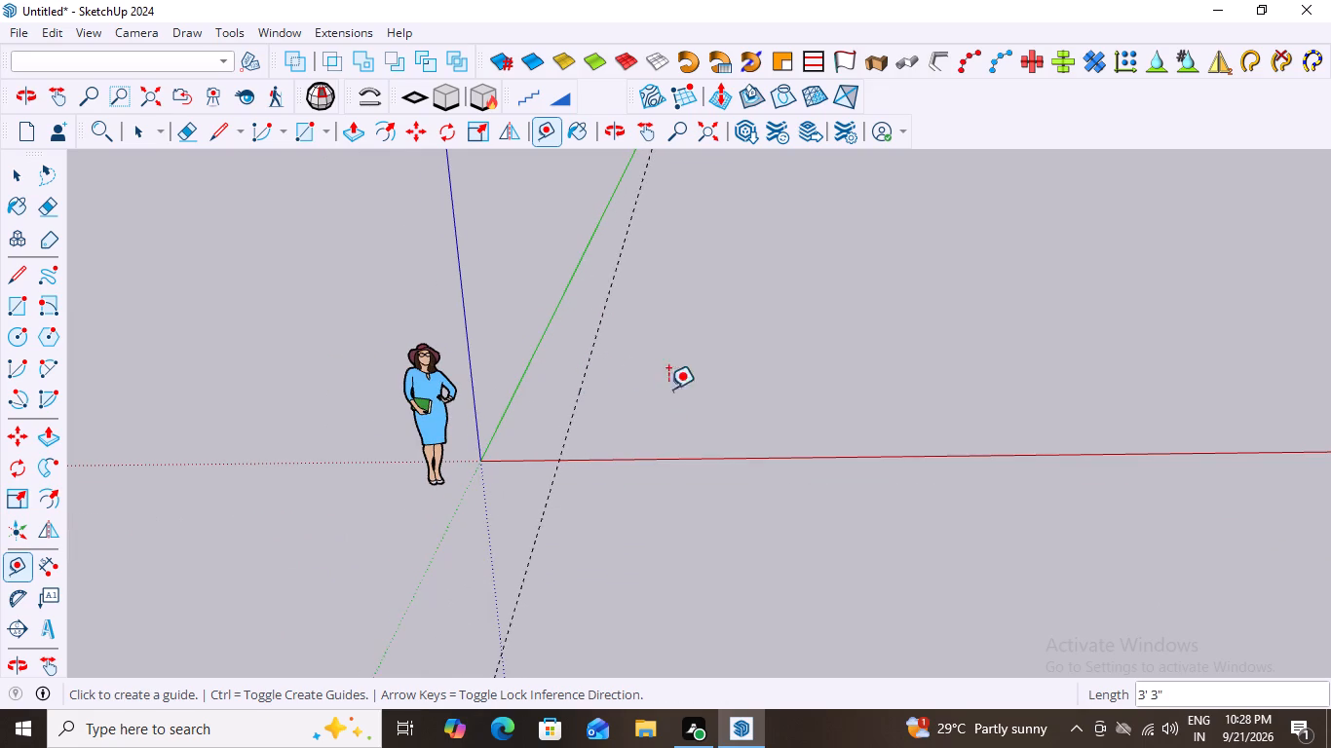
Place a second guide line parallel to the red axis, offset a short distance toward the positive green direction so it crosses the first guide.
{"action": "scroll", "coordinate": [690, 392], "scroll_direction": "down", "scroll_amount": 14}
{"action": "middle_click_drag", "start_coordinate": [730, 460], "coordinate": [669, 635]}
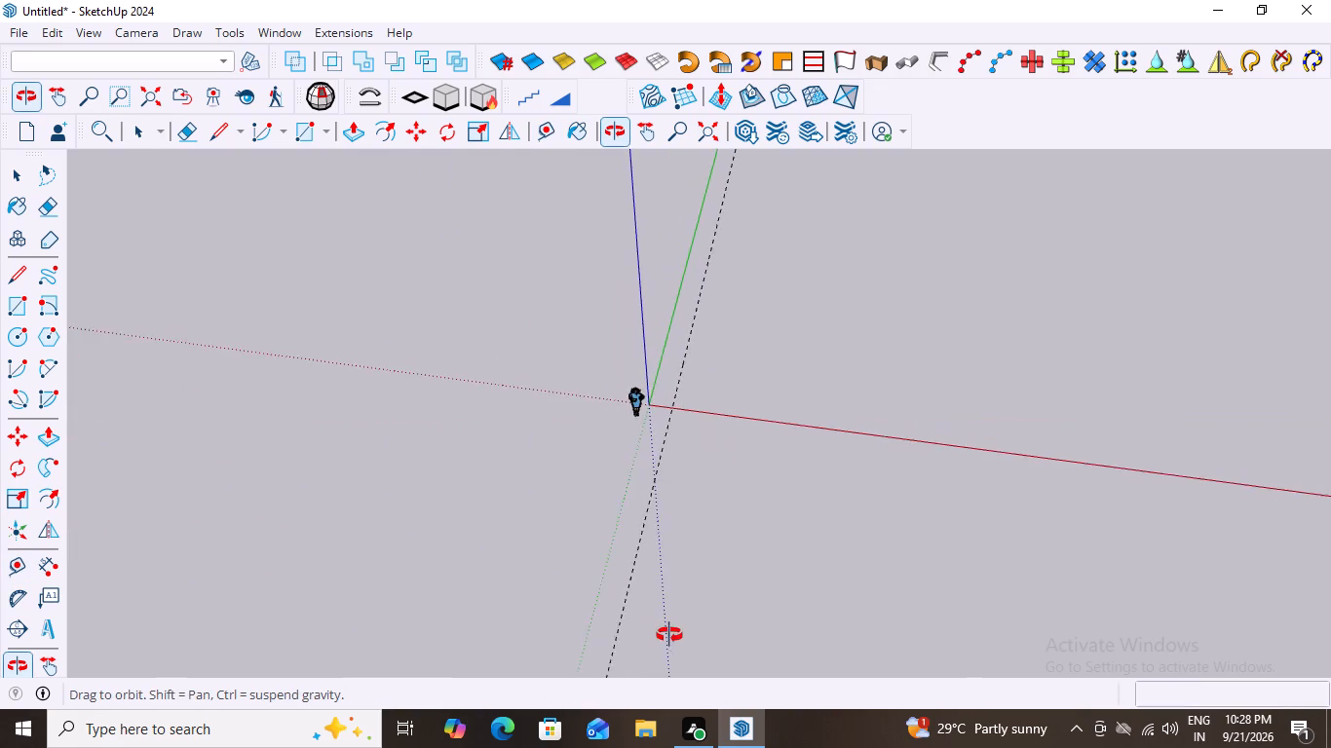
{"action": "middle_click_drag", "start_coordinate": [669, 635], "coordinate": [698, 631]}
{"action": "scroll", "coordinate": [761, 205], "scroll_direction": "up", "scroll_amount": 2}
{"action": "scroll", "coordinate": [732, 322], "scroll_direction": "up", "scroll_amount": 5}
{"action": "middle_click_drag", "start_coordinate": [734, 359], "coordinate": [783, 365]}
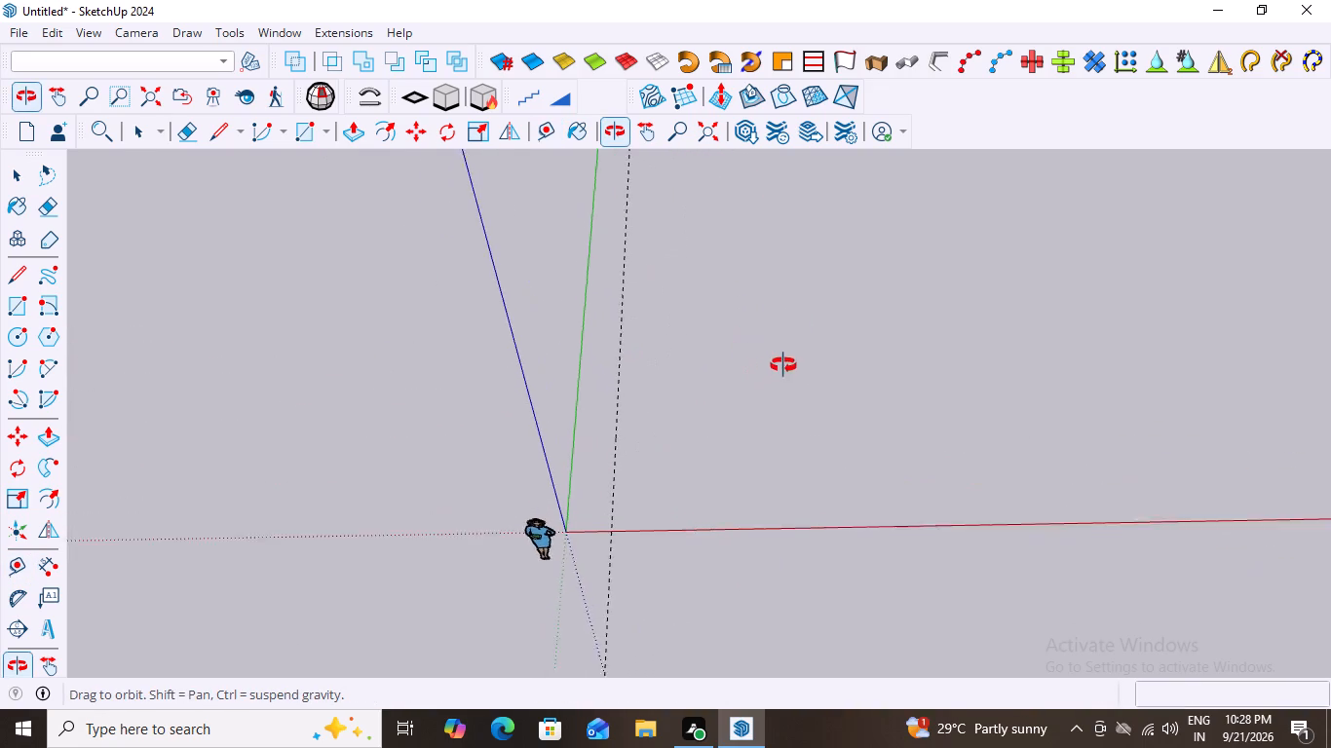
{"action": "middle_click_drag", "start_coordinate": [783, 365], "coordinate": [754, 332]}
{"action": "scroll", "coordinate": [754, 175], "scroll_direction": "up", "scroll_amount": 3}
{"action": "middle_click_drag", "start_coordinate": [686, 332], "coordinate": [721, 323]}
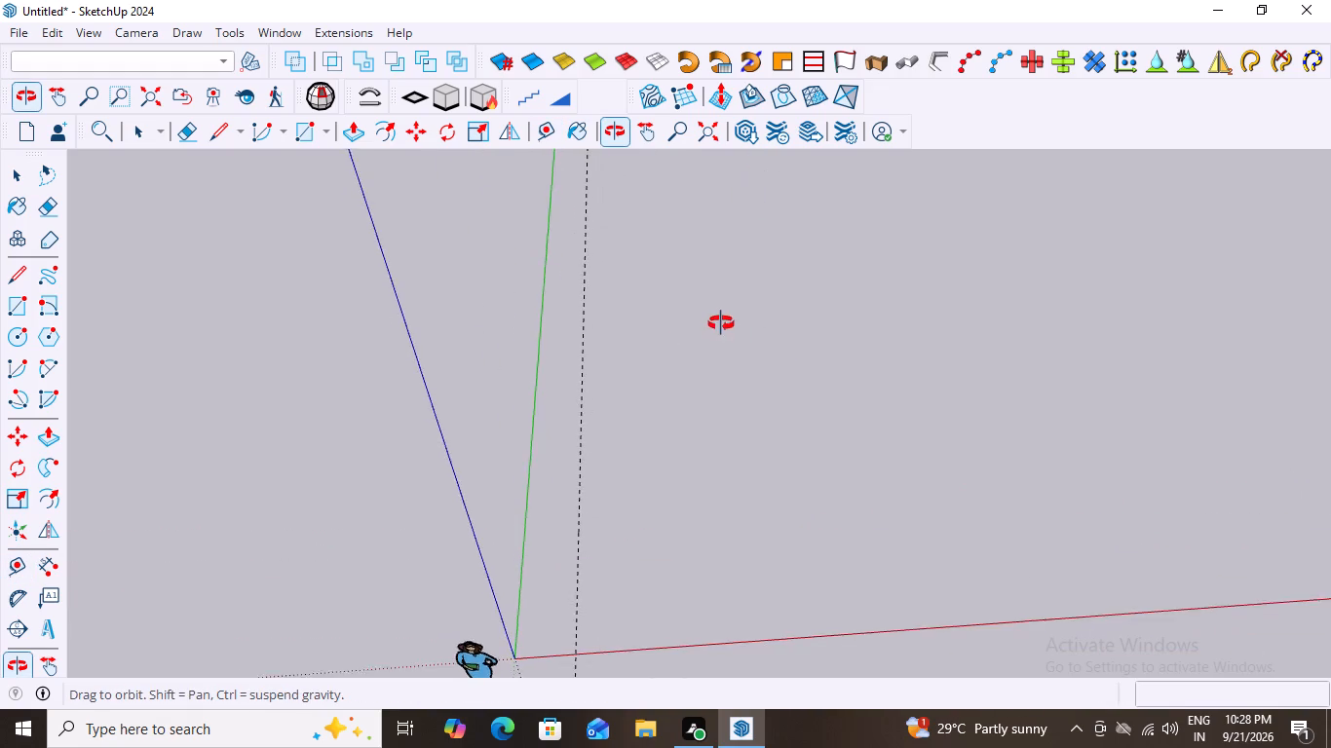
{"action": "middle_click_drag", "start_coordinate": [721, 323], "coordinate": [684, 294]}
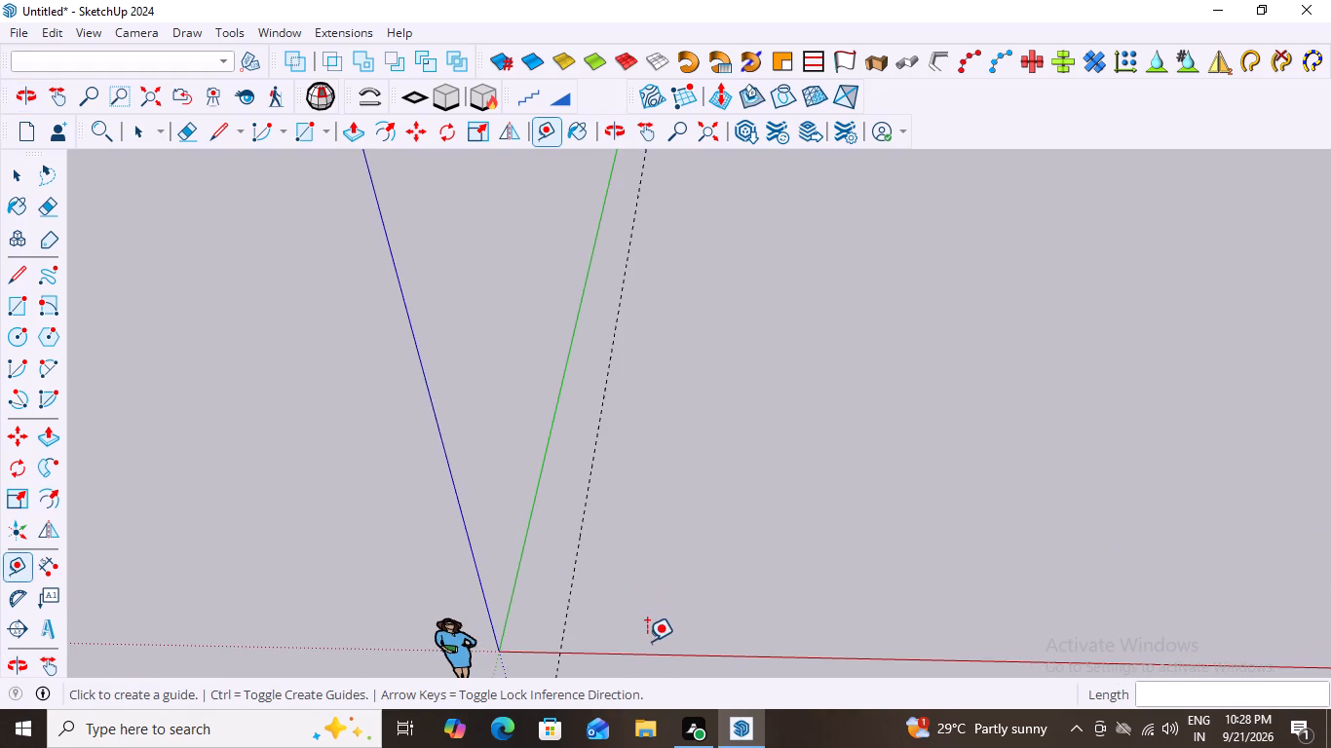
{"action": "left_click", "coordinate": [652, 651]}
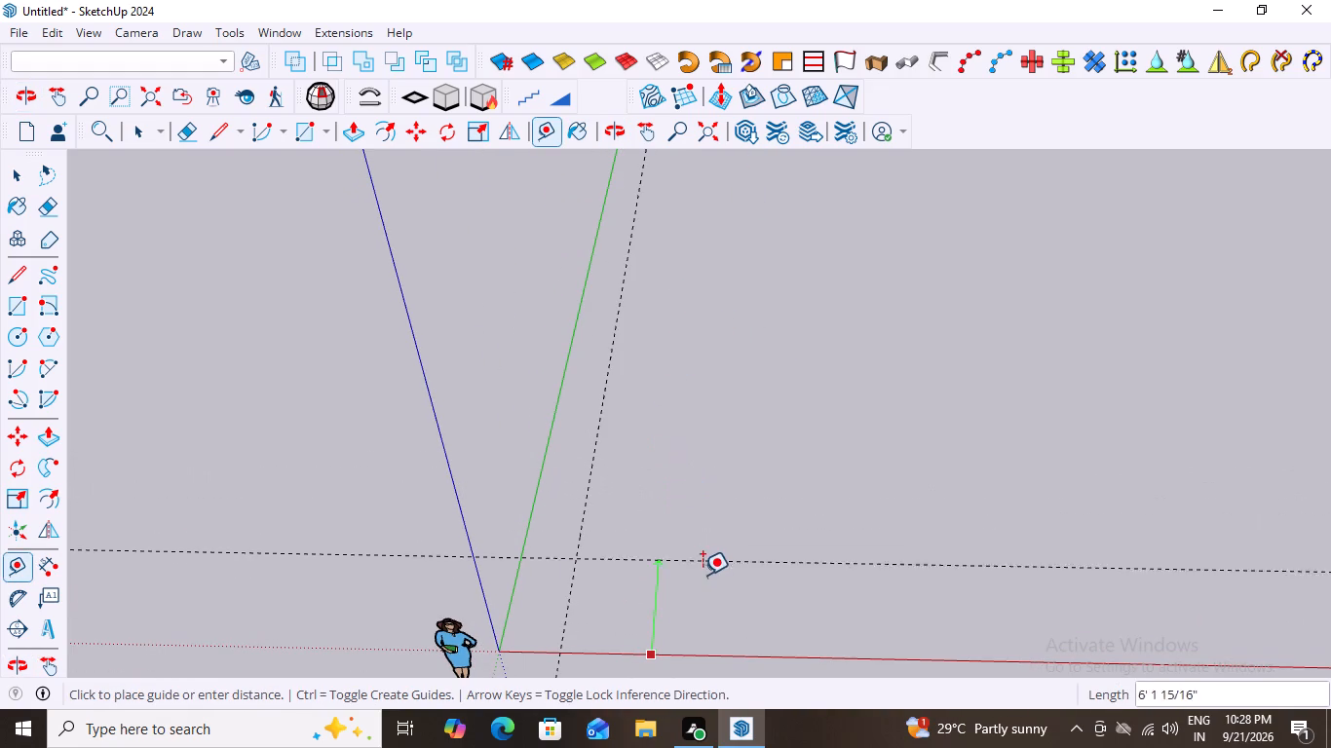
{"action": "left_click", "coordinate": [700, 614]}
{"action": "scroll", "coordinate": [824, 467], "scroll_direction": "down", "scroll_amount": 2}
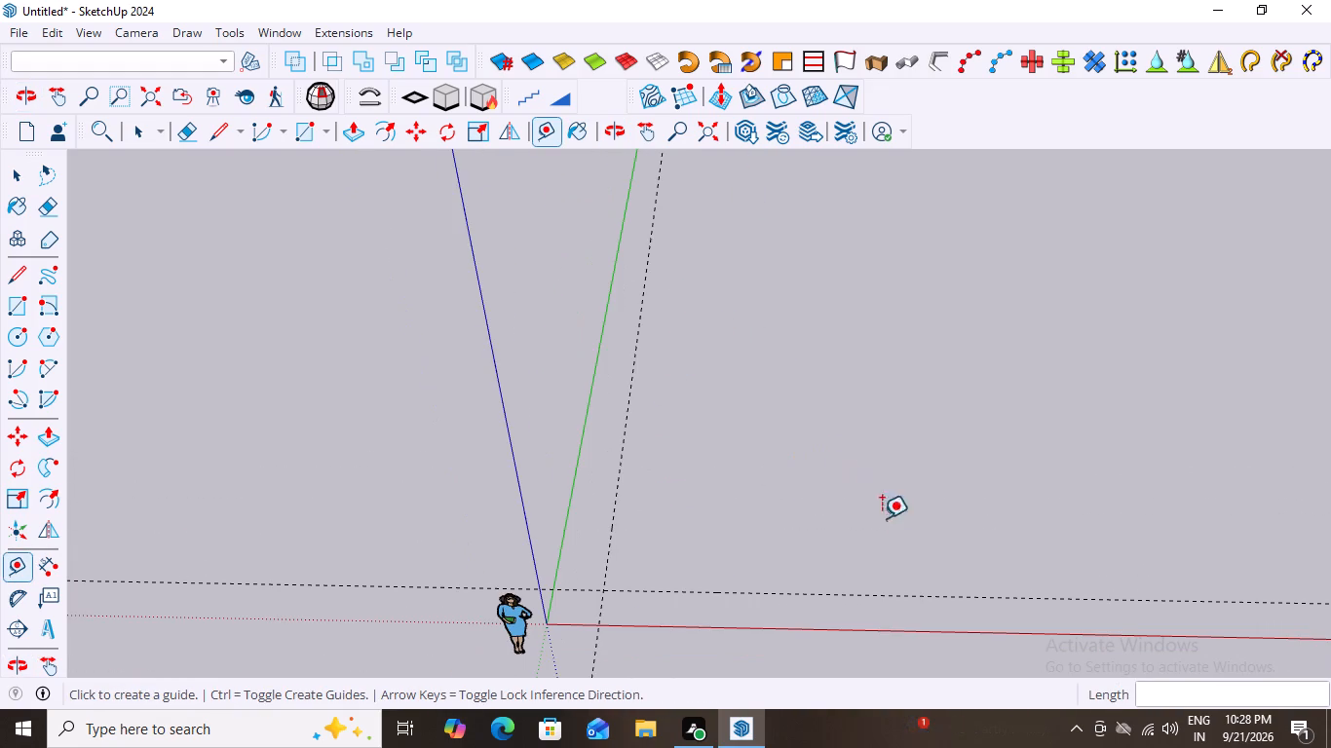
{"action": "scroll", "coordinate": [906, 567], "scroll_direction": "up", "scroll_amount": 1}
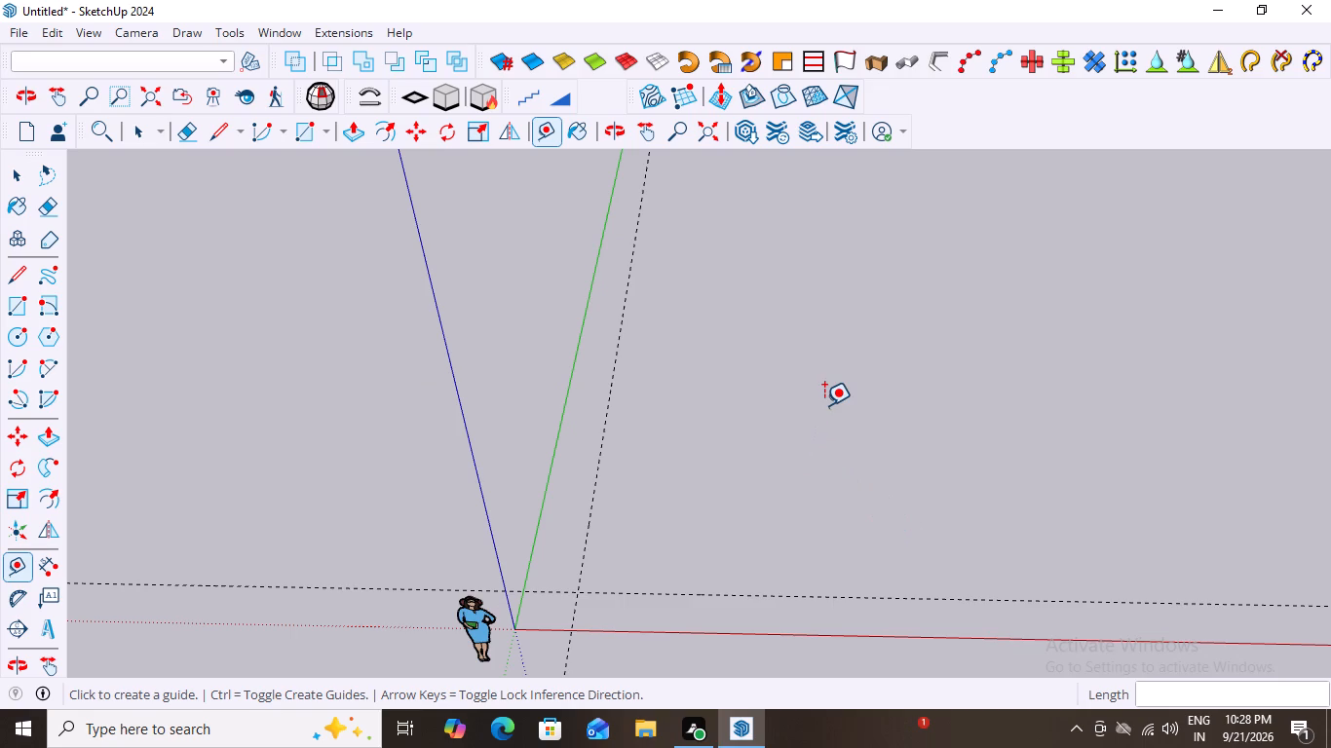
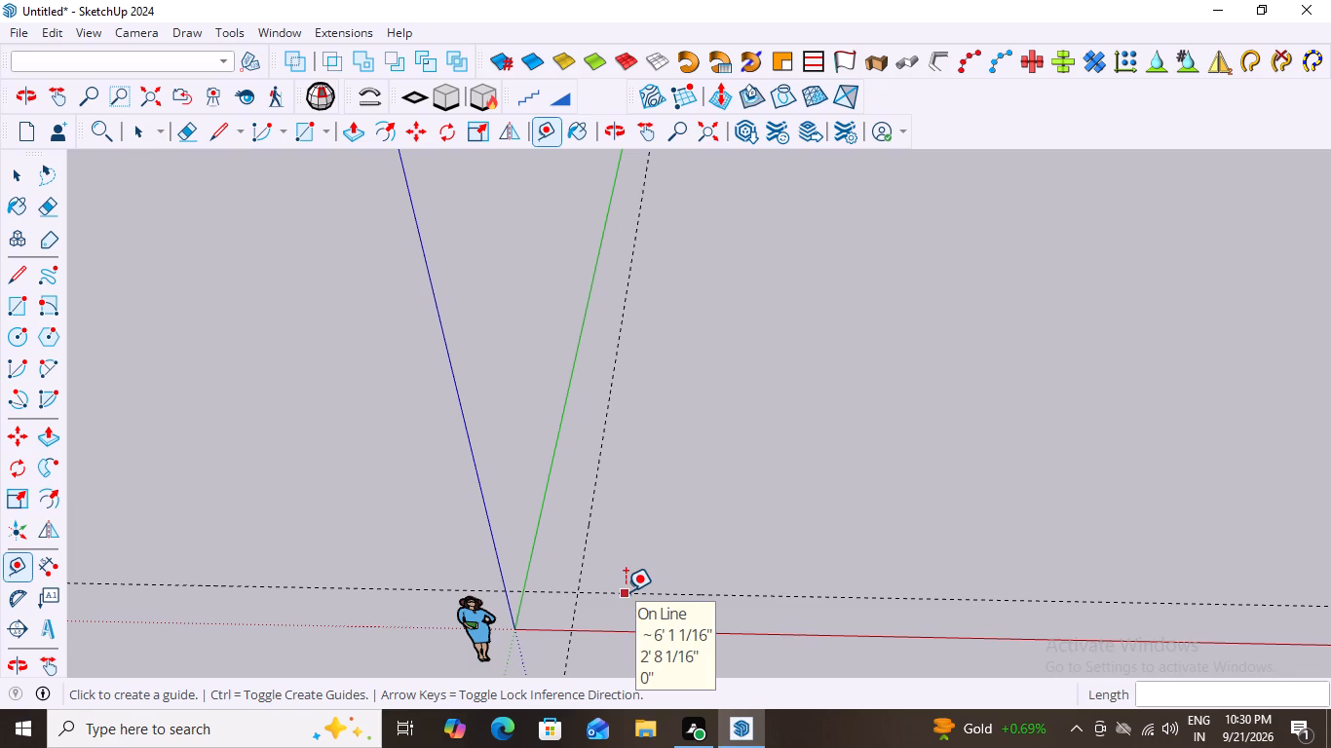
Place a Tape Measure guide parallel to the red axis, offset 8'6' from the existing red-parallel guide in the positive green direction.
{"action": "left_click", "coordinate": [646, 588]}
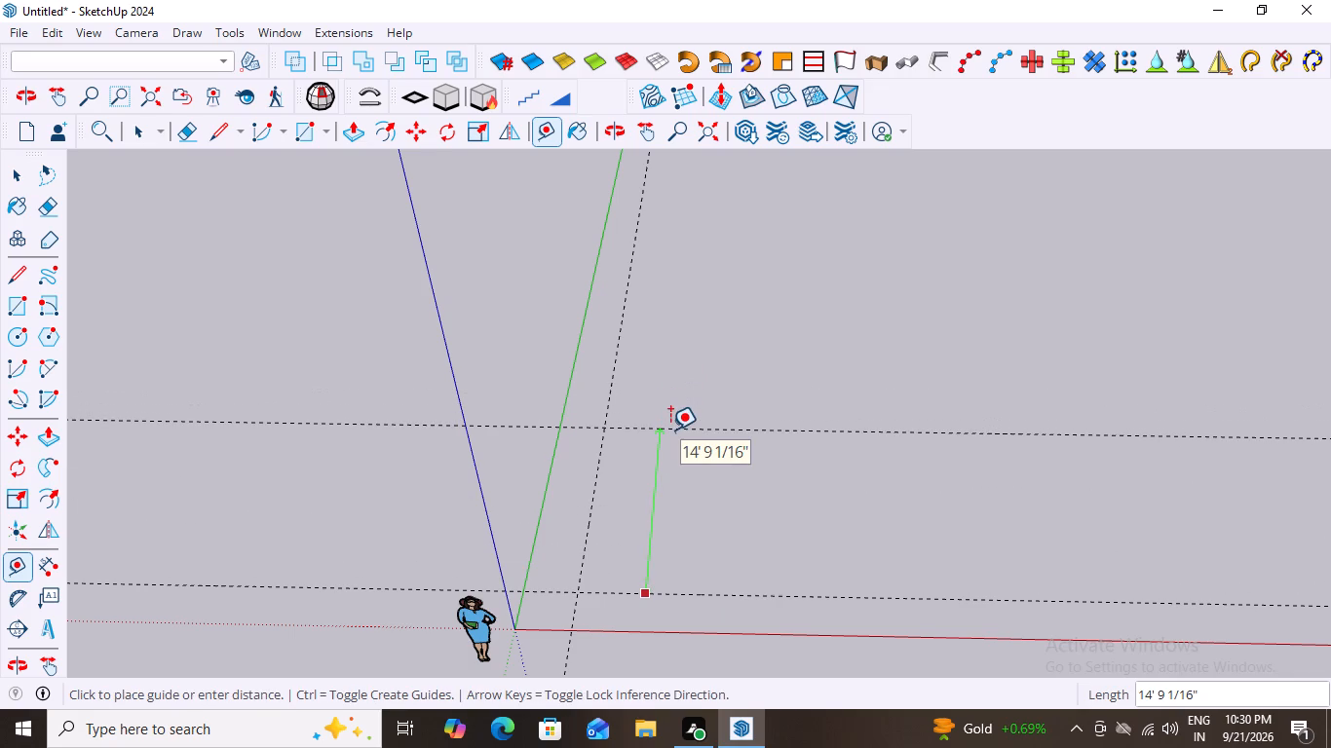
{"action": "key", "text": "8"}
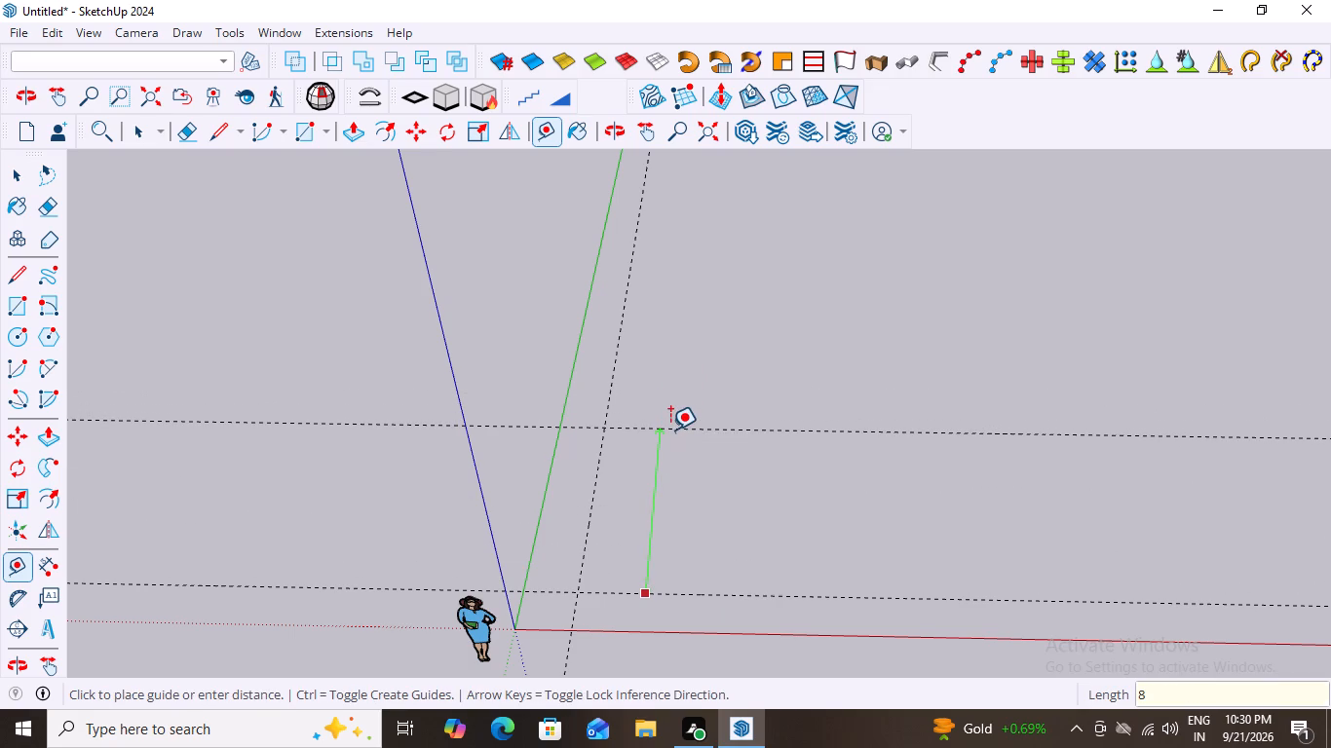
{"action": "key", "text": "apostrophe"}
{"action": "type", "text": "6'"}
{"action": "key", "text": "Return"}
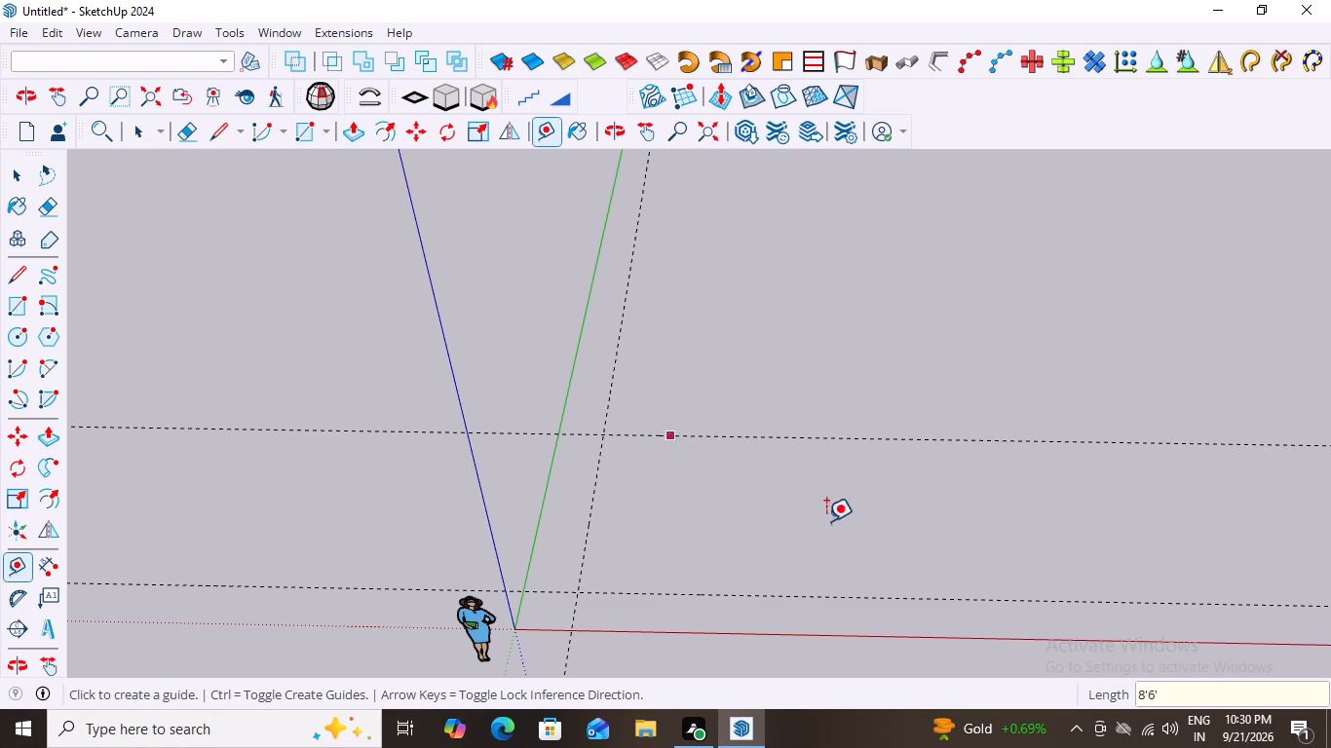
Place a guide parallel to the green axis, offset 10' from the existing green-parallel guide in the positive red direction.
{"action": "scroll", "coordinate": [714, 453], "scroll_direction": "down", "scroll_amount": 3}
{"action": "scroll", "coordinate": [830, 440], "scroll_direction": "down", "scroll_amount": 5}
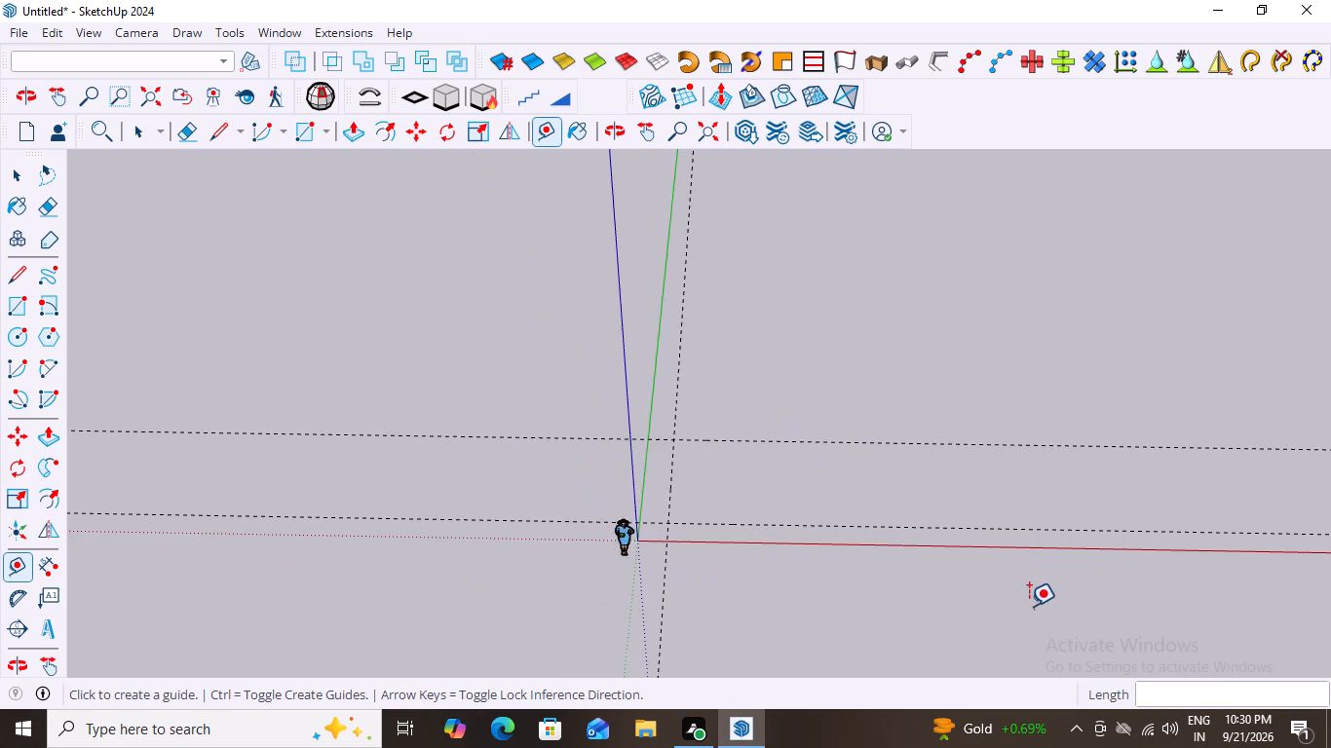
{"action": "scroll", "coordinate": [1030, 606], "scroll_direction": "up", "scroll_amount": 2}
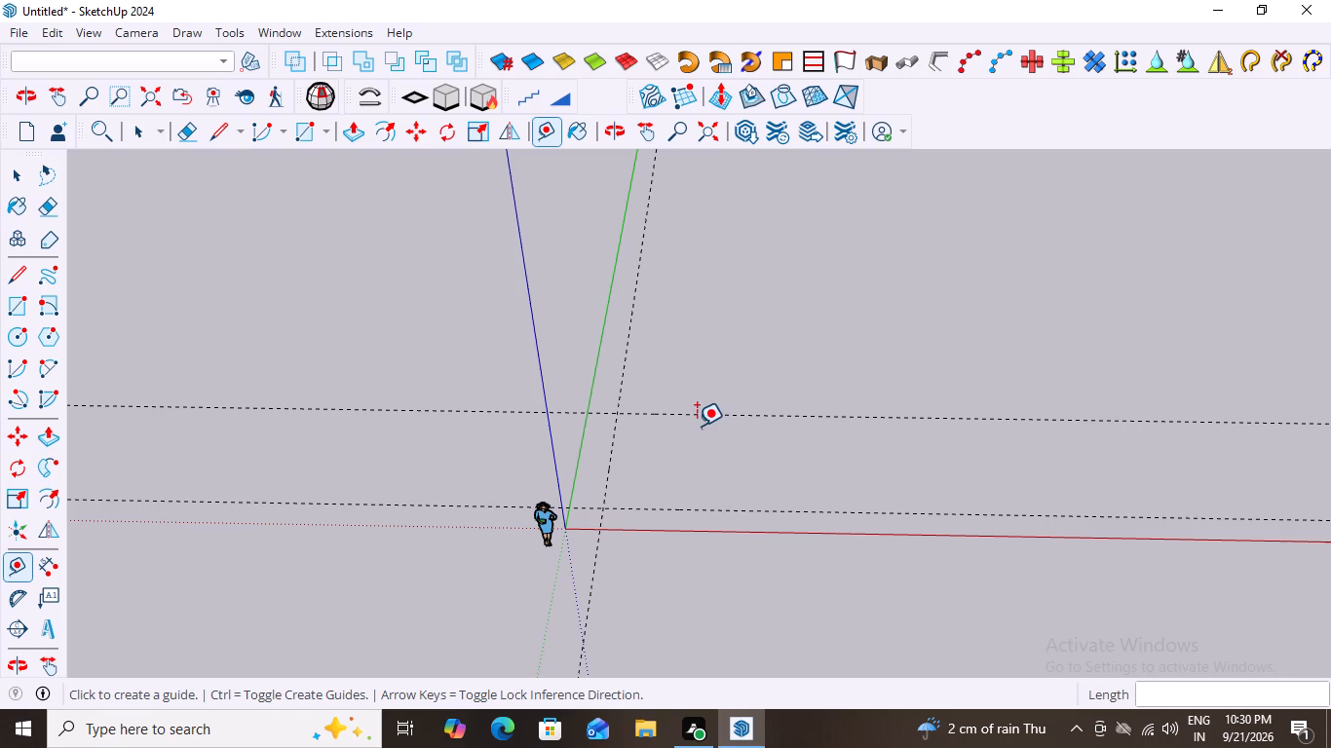
{"action": "left_click", "coordinate": [607, 443]}
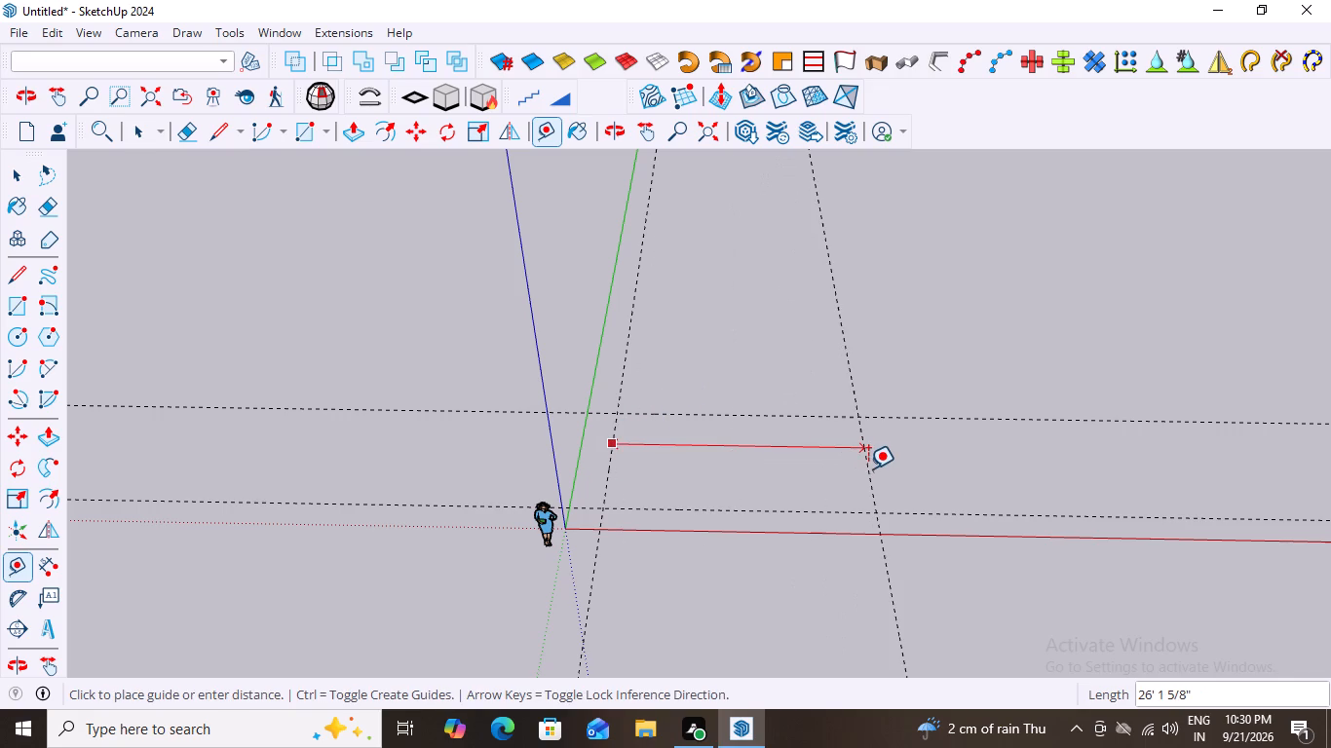
{"action": "key", "text": "1"}
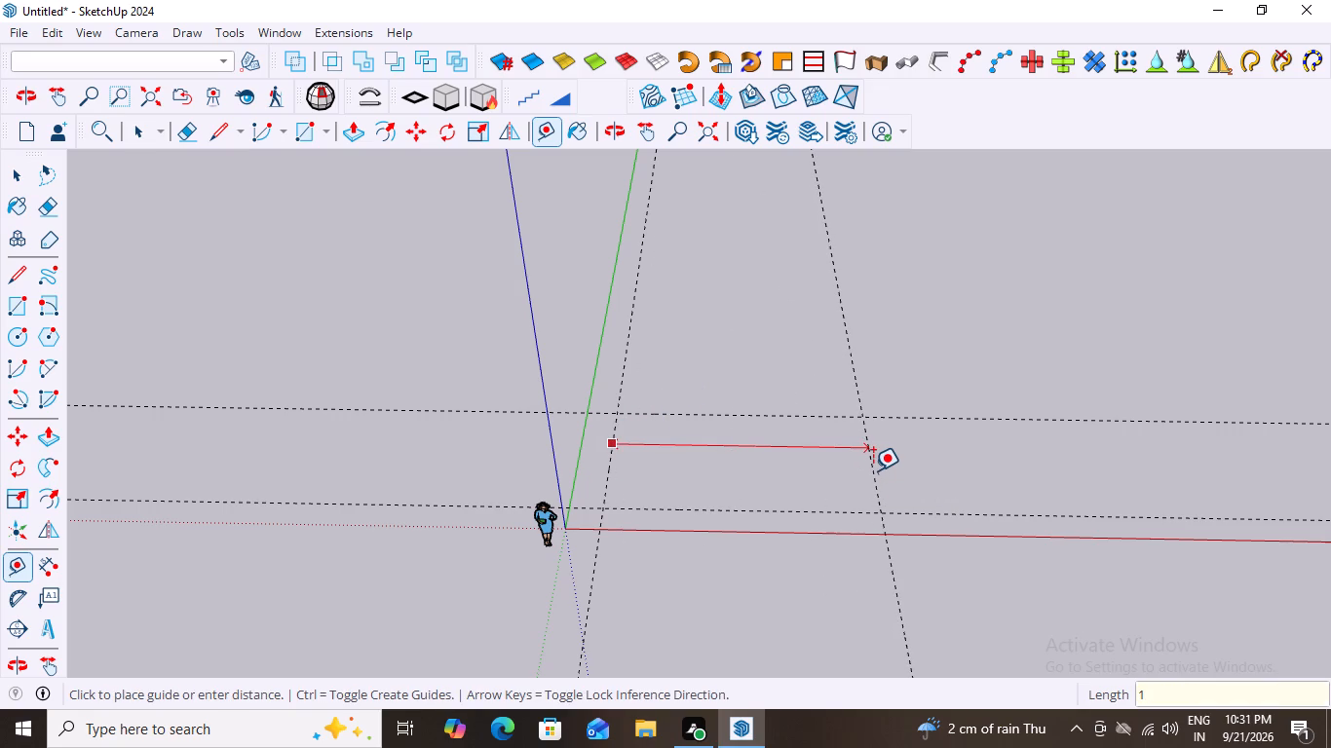
{"action": "type", "text": "0'"}
{"action": "key", "text": "Return"}
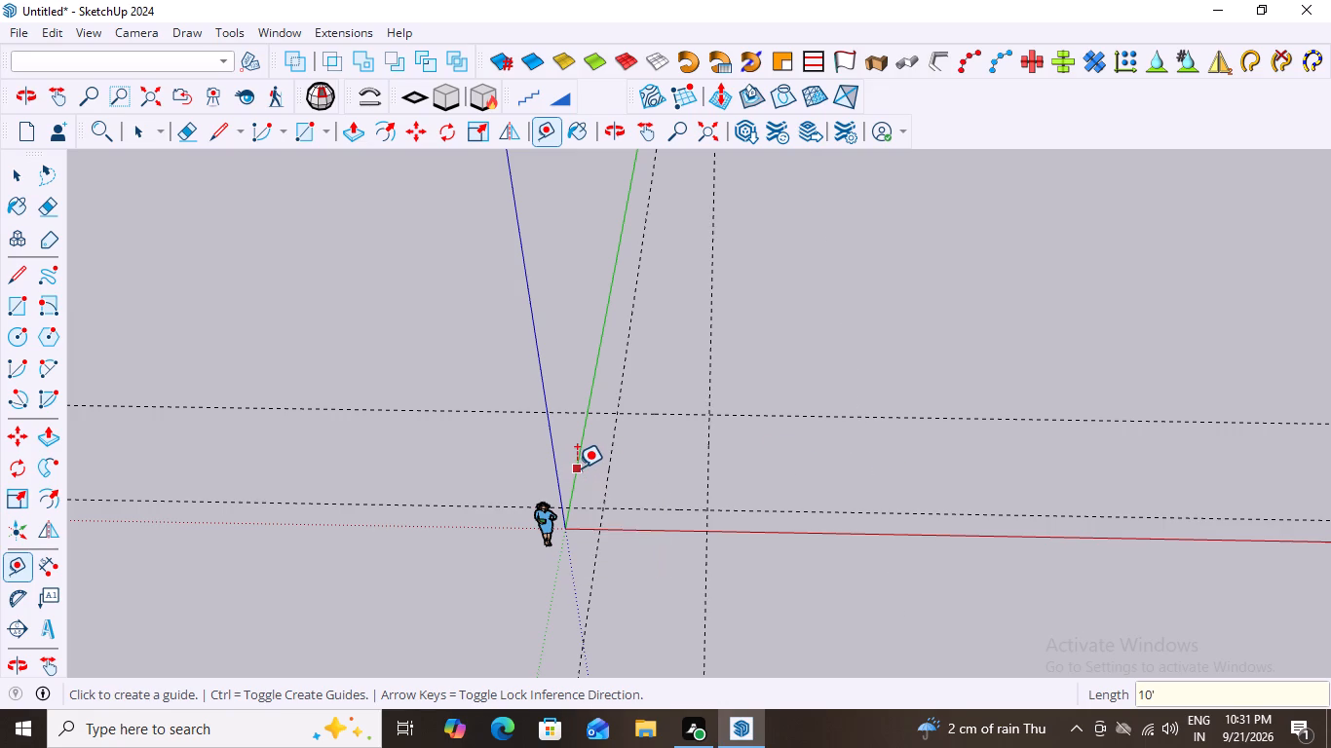
Place a third guide parallel to the red axis, offset 14' from the farthest red-parallel guide in the positive green direction.
{"action": "scroll", "coordinate": [578, 508], "scroll_direction": "down", "scroll_amount": 6}
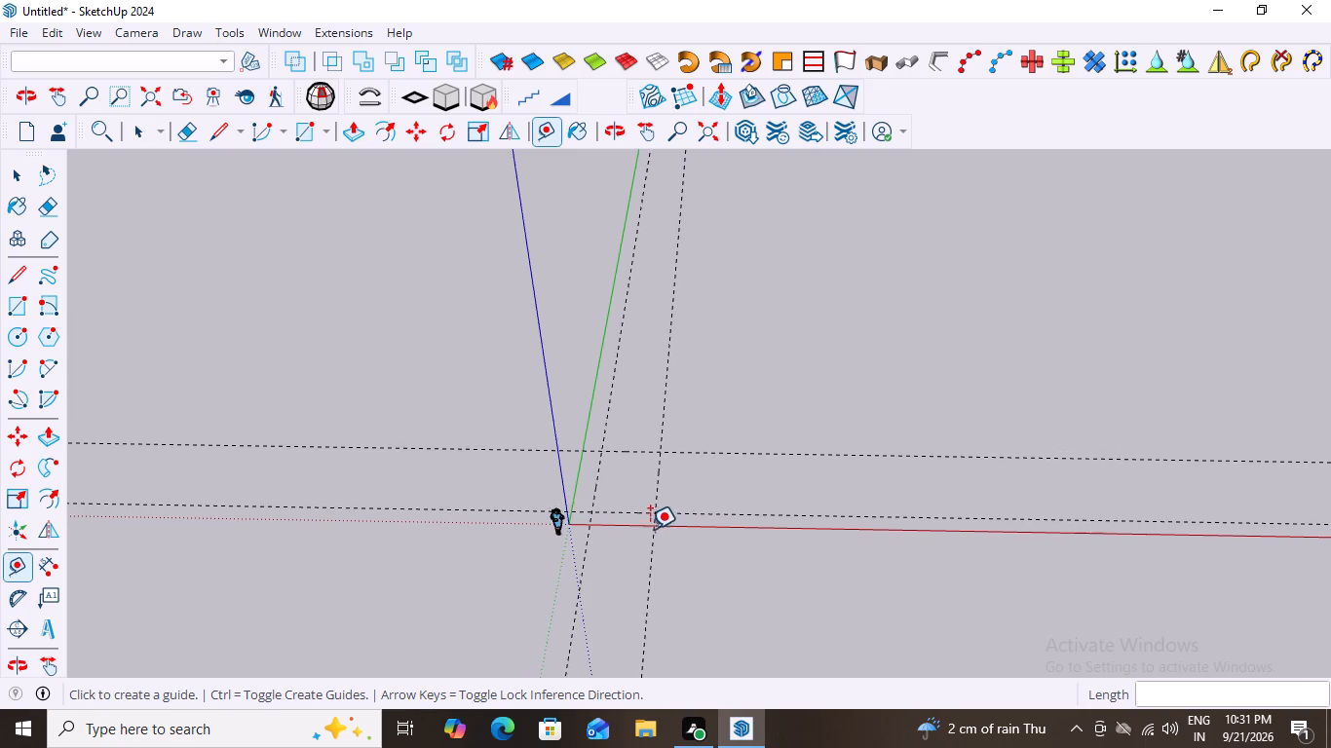
{"action": "scroll", "coordinate": [651, 526], "scroll_direction": "down", "scroll_amount": 1}
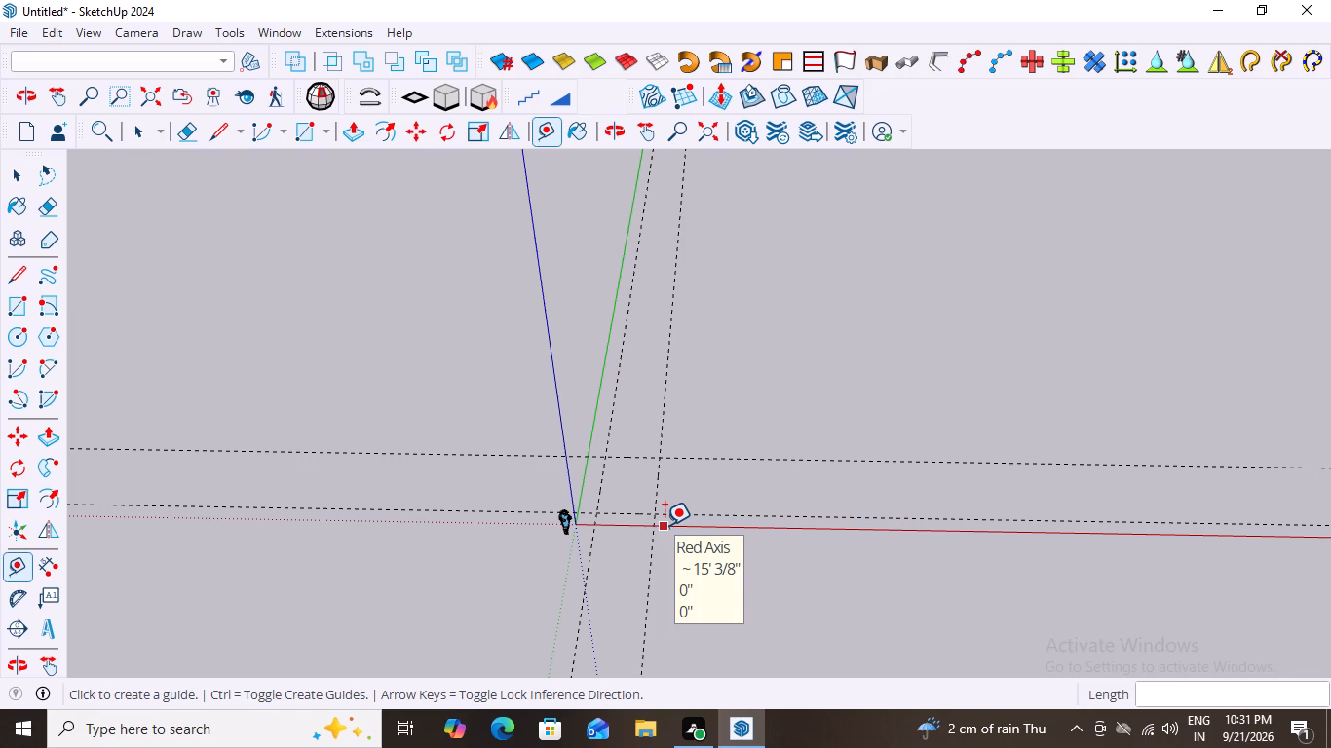
{"action": "scroll", "coordinate": [756, 468], "scroll_direction": "up", "scroll_amount": 1}
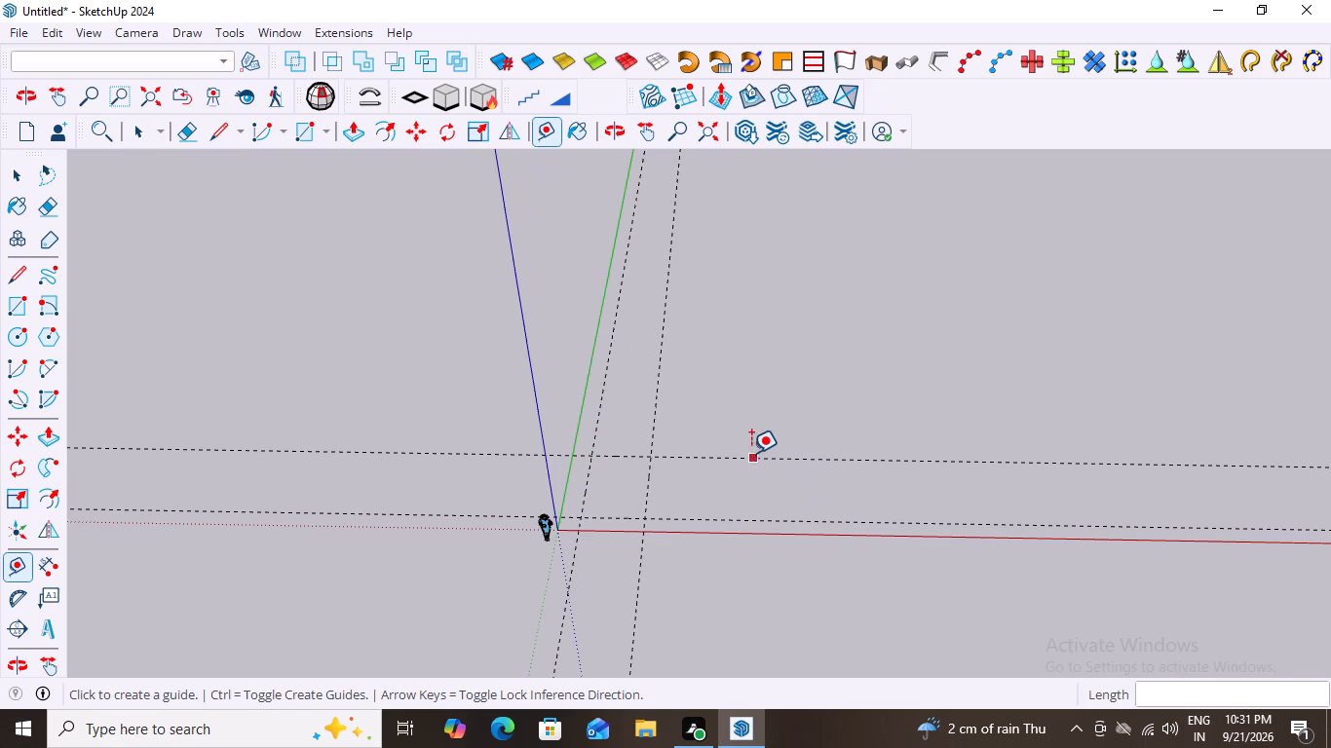
{"action": "scroll", "coordinate": [747, 440], "scroll_direction": "up", "scroll_amount": 2}
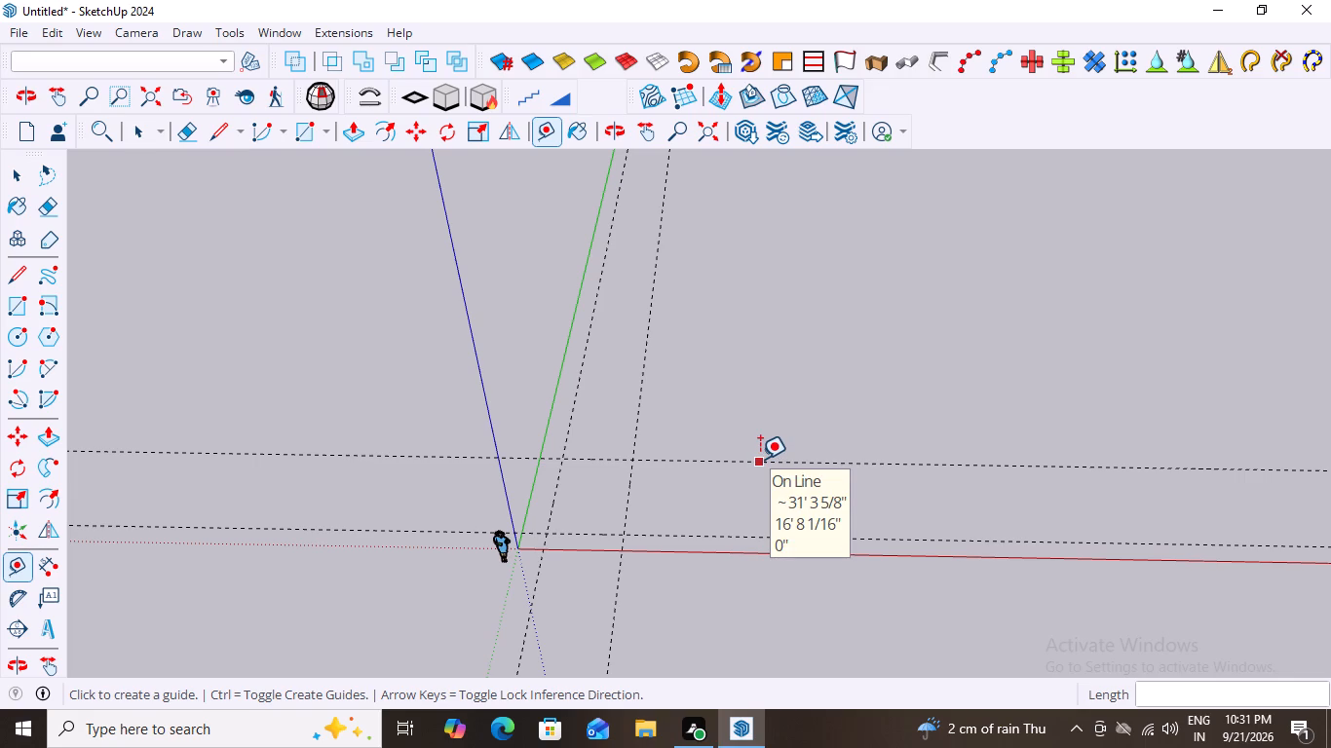
{"action": "left_click", "coordinate": [760, 459]}
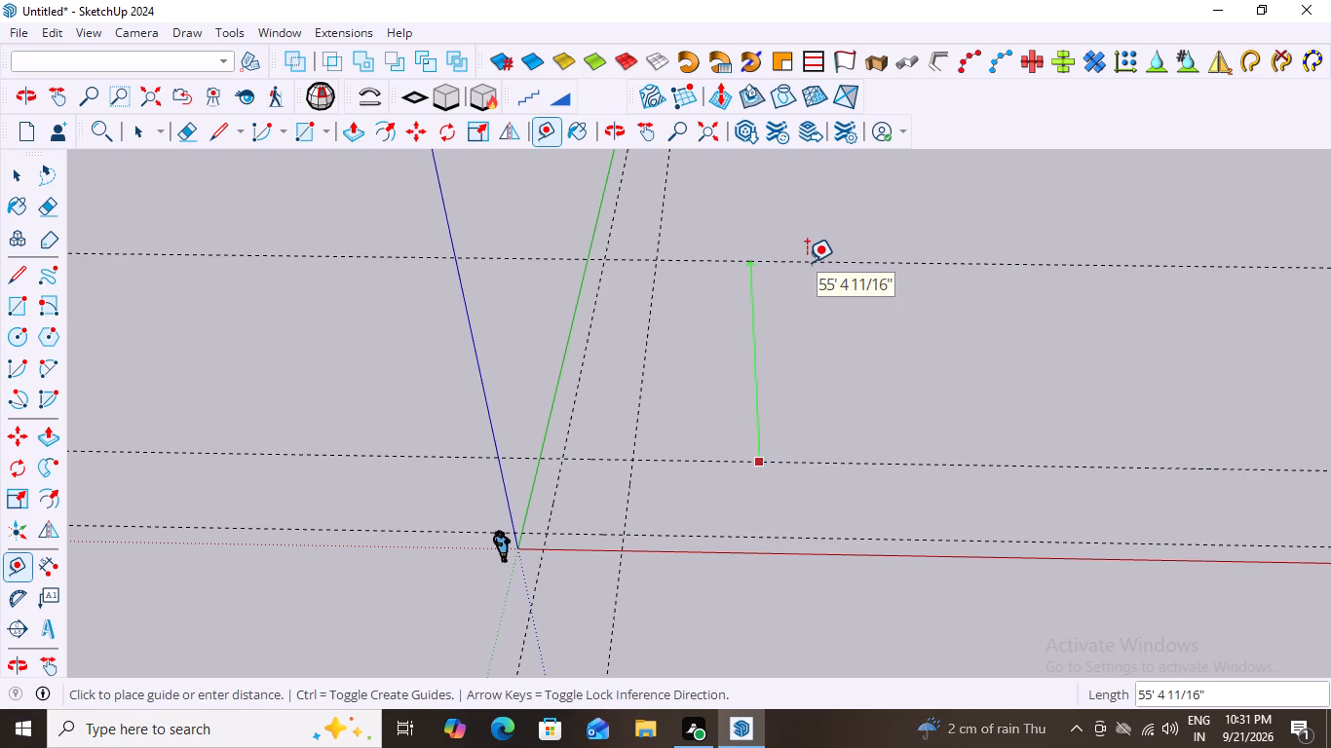
{"action": "type", "text": "14'"}
{"action": "key", "text": "Return"}
Examine the layout of the crossing guides around the origin from low and high viewing angles.
{"action": "middle_click_drag", "start_coordinate": [768, 483], "coordinate": [790, 632]}
{"action": "scroll", "coordinate": [777, 558], "scroll_direction": "down", "scroll_amount": 1}
{"action": "middle_click_drag", "start_coordinate": [779, 470], "coordinate": [701, 358]}
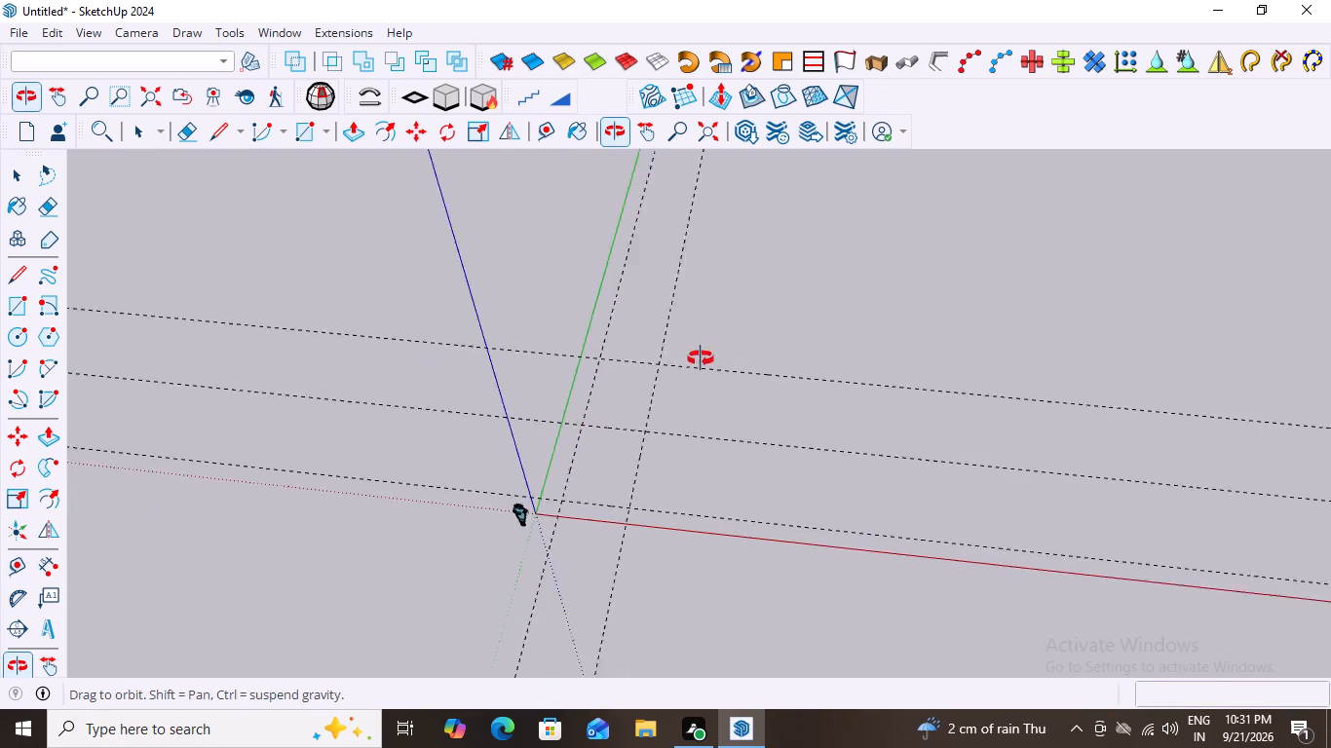
{"action": "middle_click_drag", "start_coordinate": [701, 358], "coordinate": [780, 361]}
{"action": "scroll", "coordinate": [665, 438], "scroll_direction": "up", "scroll_amount": 3}
{"action": "middle_click_drag", "start_coordinate": [714, 474], "coordinate": [723, 205]}
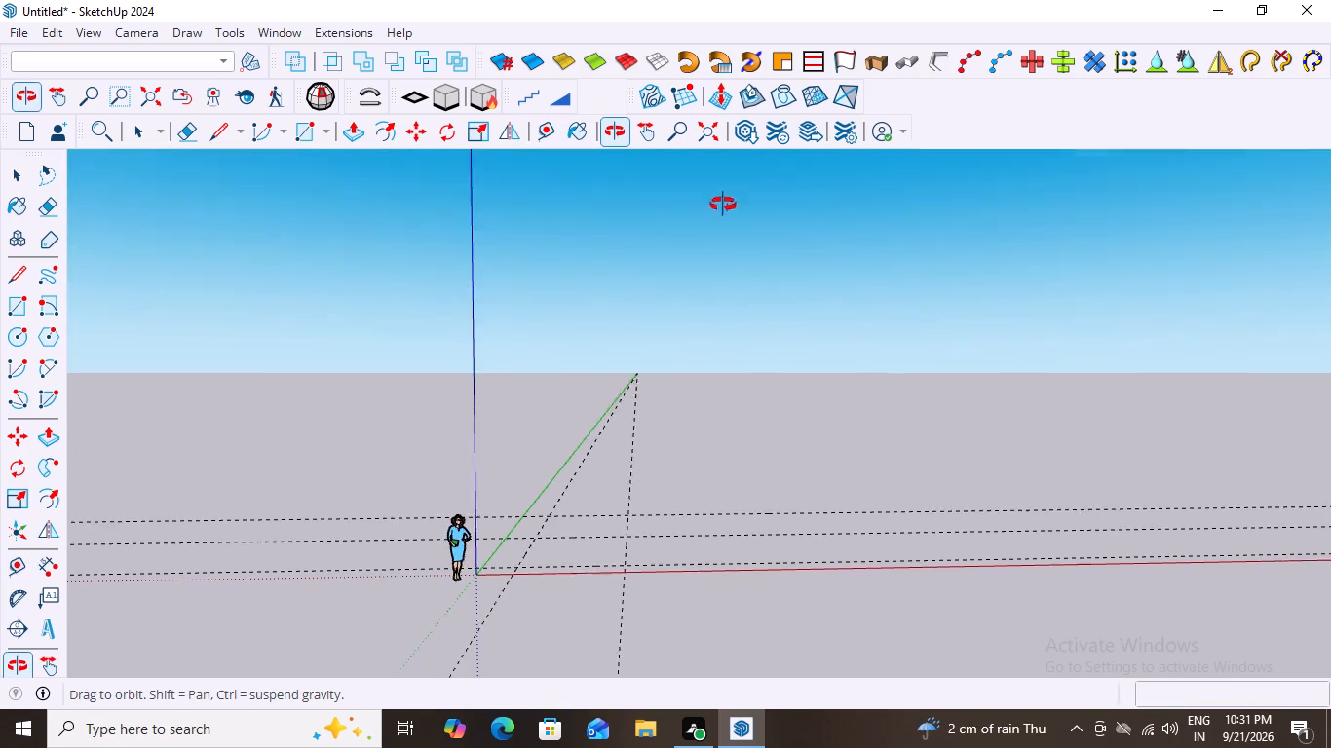
{"action": "middle_click_drag", "start_coordinate": [723, 205], "coordinate": [857, 213]}
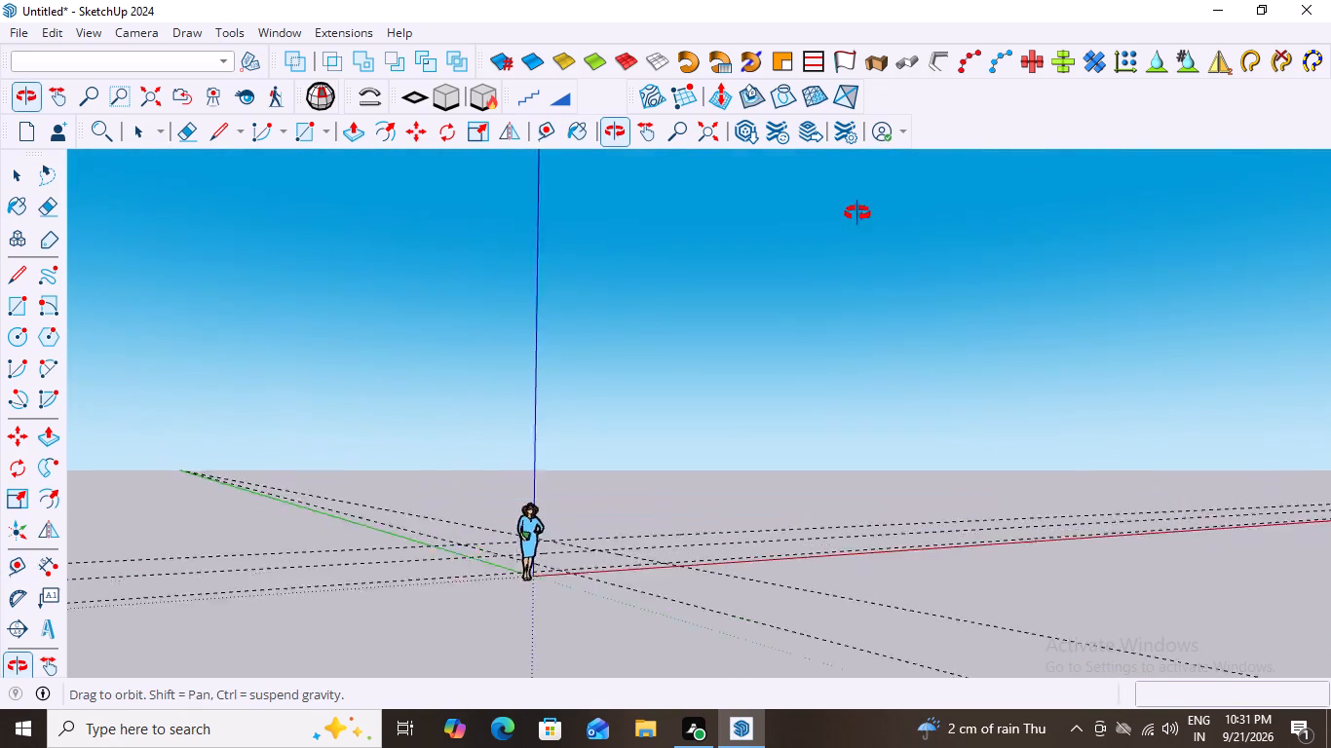
{"action": "middle_click_drag", "start_coordinate": [857, 213], "coordinate": [693, 467]}
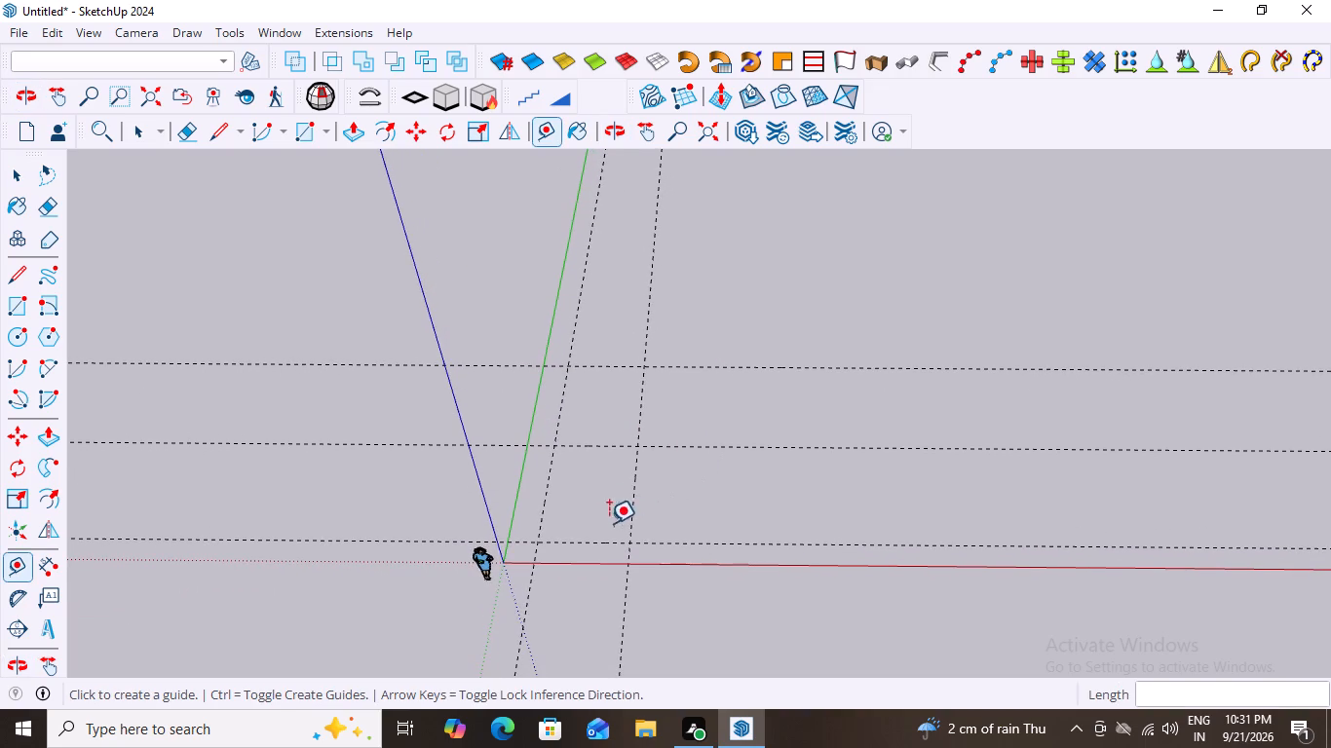
{"action": "scroll", "coordinate": [583, 533], "scroll_direction": "up", "scroll_amount": 7}
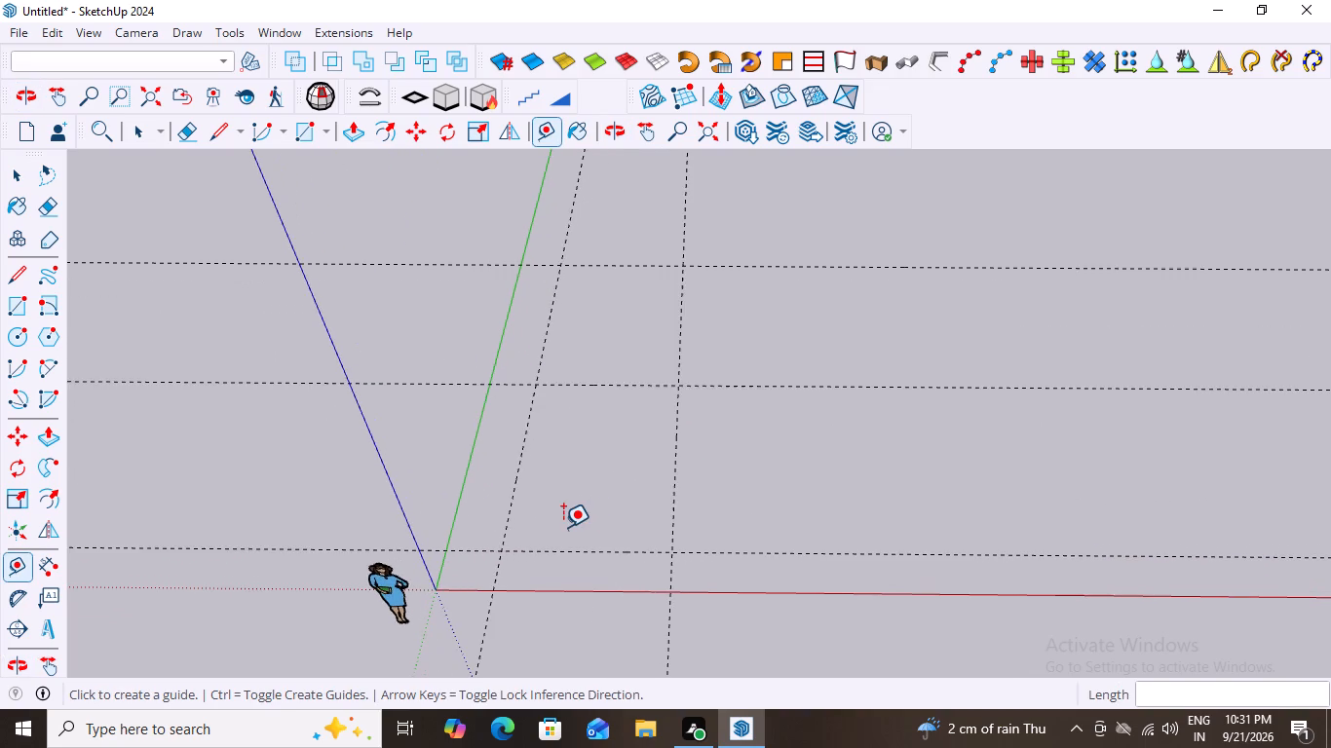
{"action": "middle_click", "coordinate": [579, 517]}
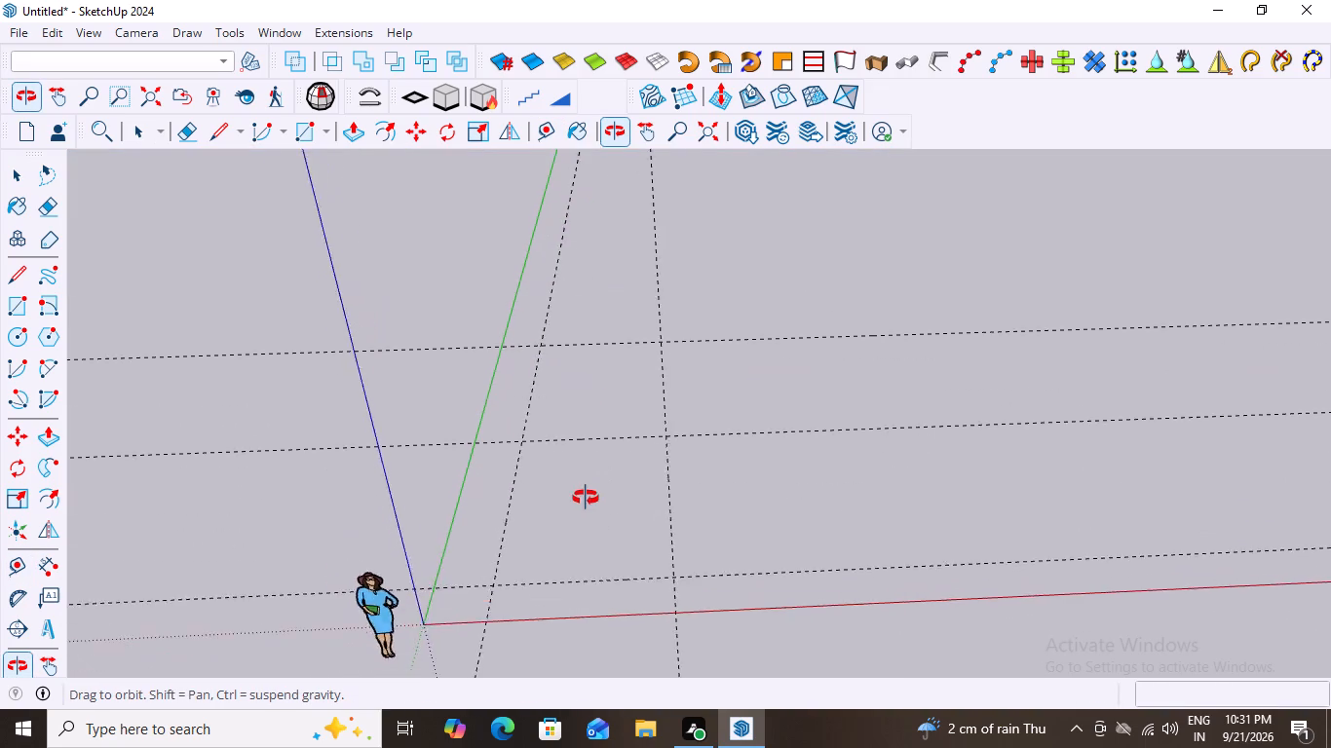
{"action": "scroll", "coordinate": [603, 479], "scroll_direction": "down", "scroll_amount": 12}
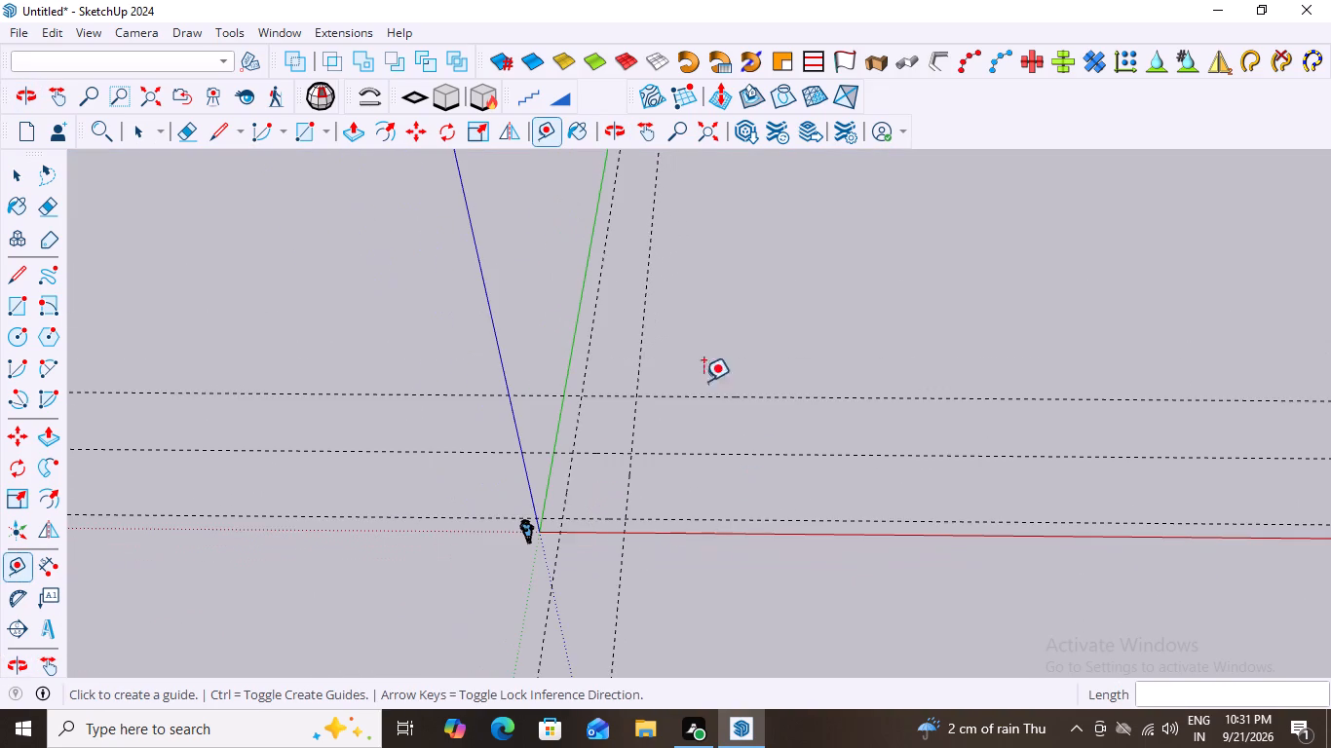
Place a third guide parallel to the green axis, offset 12' from the farthest green-parallel guide in the positive red direction.
{"action": "scroll", "coordinate": [650, 355], "scroll_direction": "up", "scroll_amount": 3}
{"action": "scroll", "coordinate": [680, 588], "scroll_direction": "up", "scroll_amount": 2}
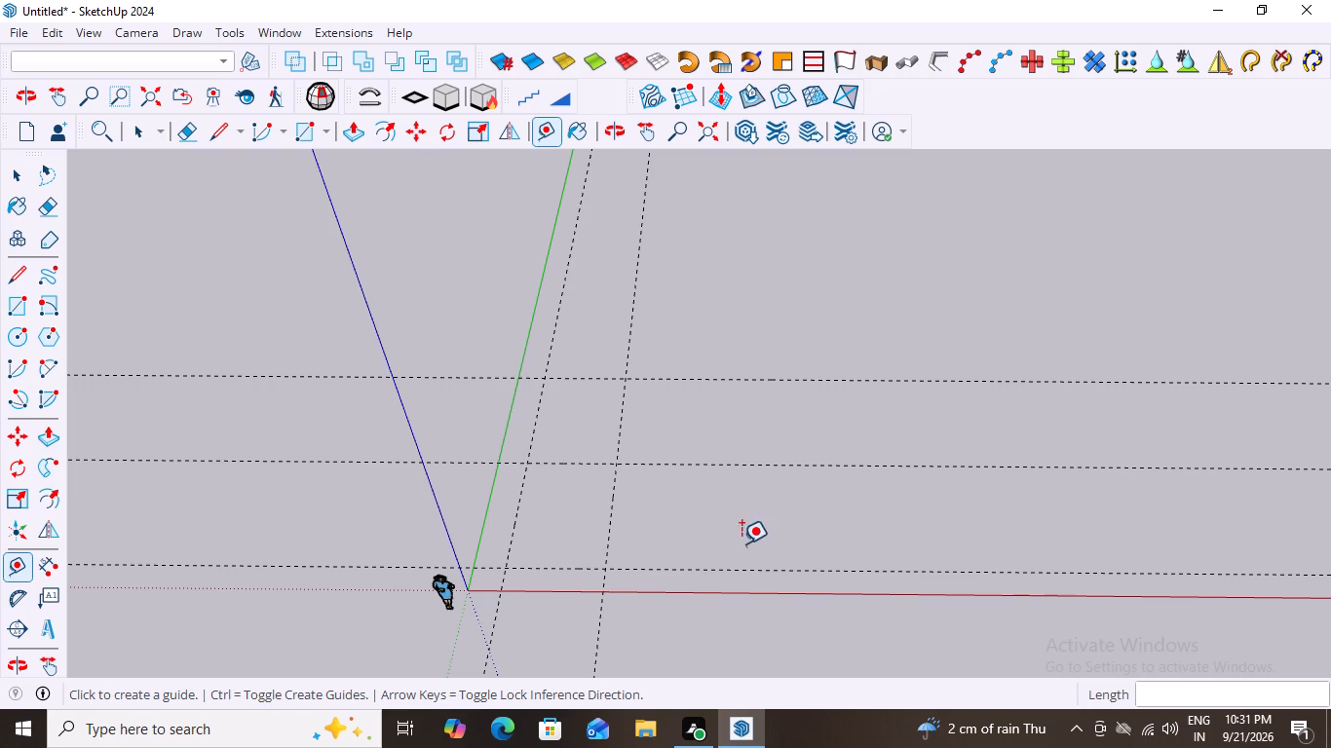
{"action": "left_click", "coordinate": [607, 525]}
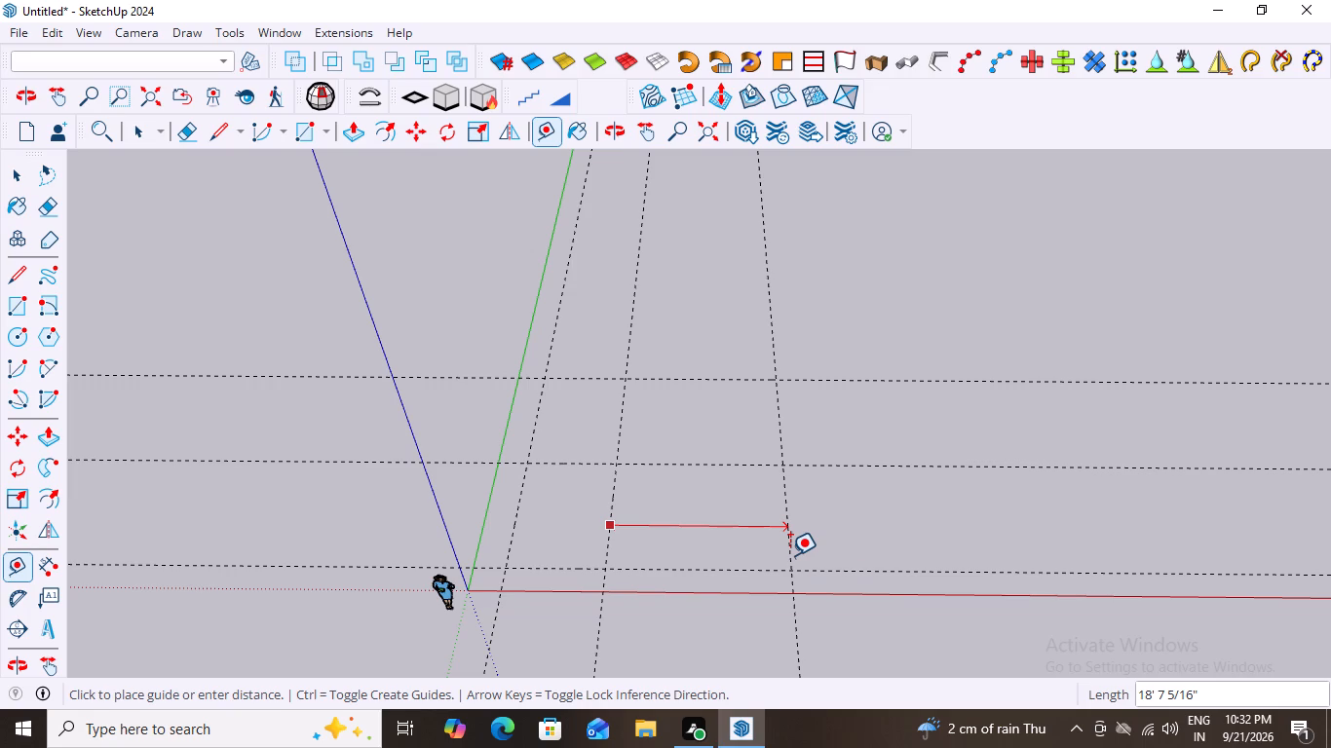
{"action": "type", "text": "12"}
{"action": "key", "text": "apostrophe"}
{"action": "key", "text": "Return"}
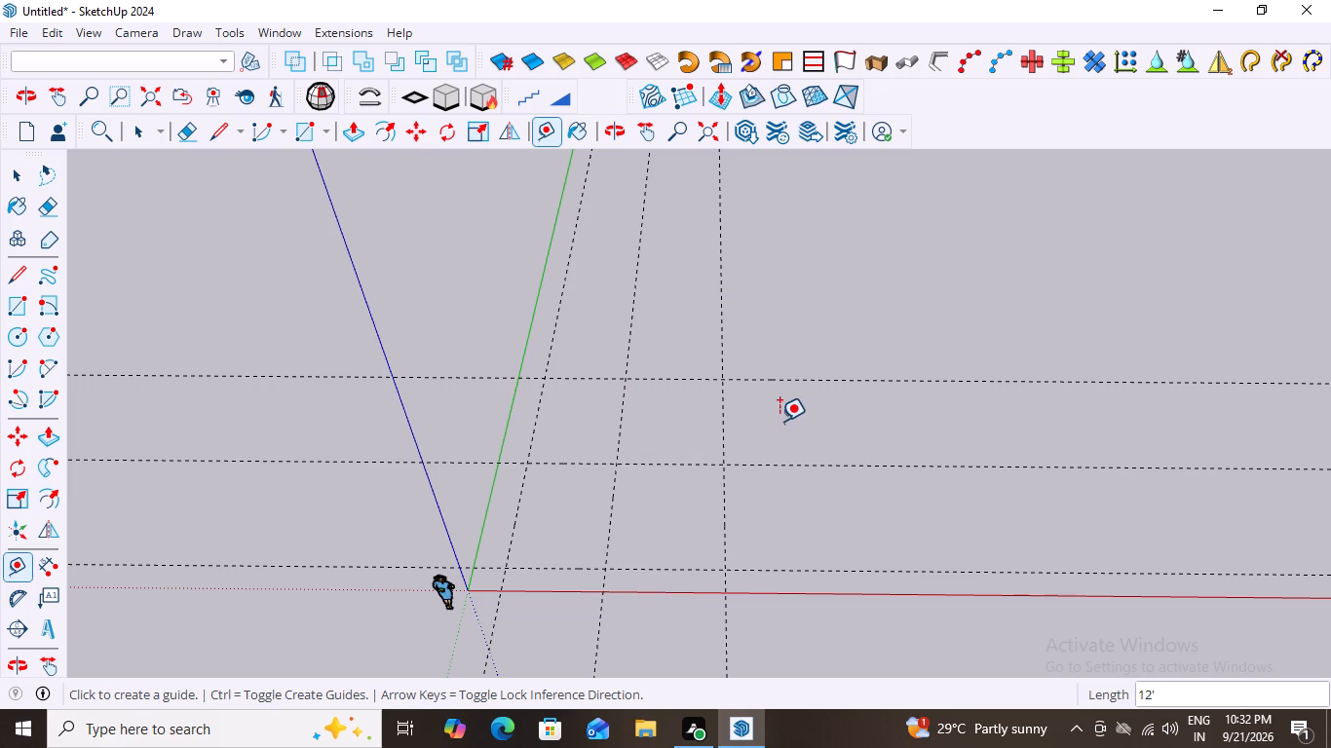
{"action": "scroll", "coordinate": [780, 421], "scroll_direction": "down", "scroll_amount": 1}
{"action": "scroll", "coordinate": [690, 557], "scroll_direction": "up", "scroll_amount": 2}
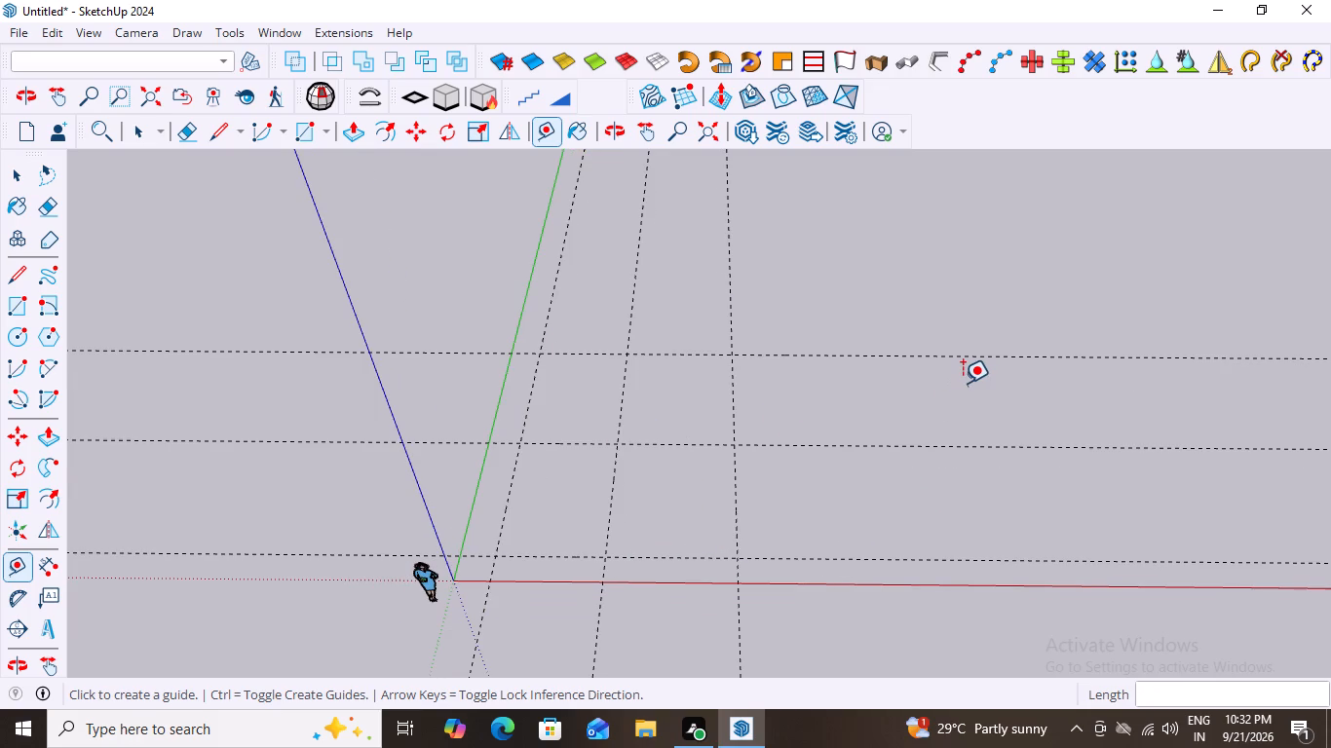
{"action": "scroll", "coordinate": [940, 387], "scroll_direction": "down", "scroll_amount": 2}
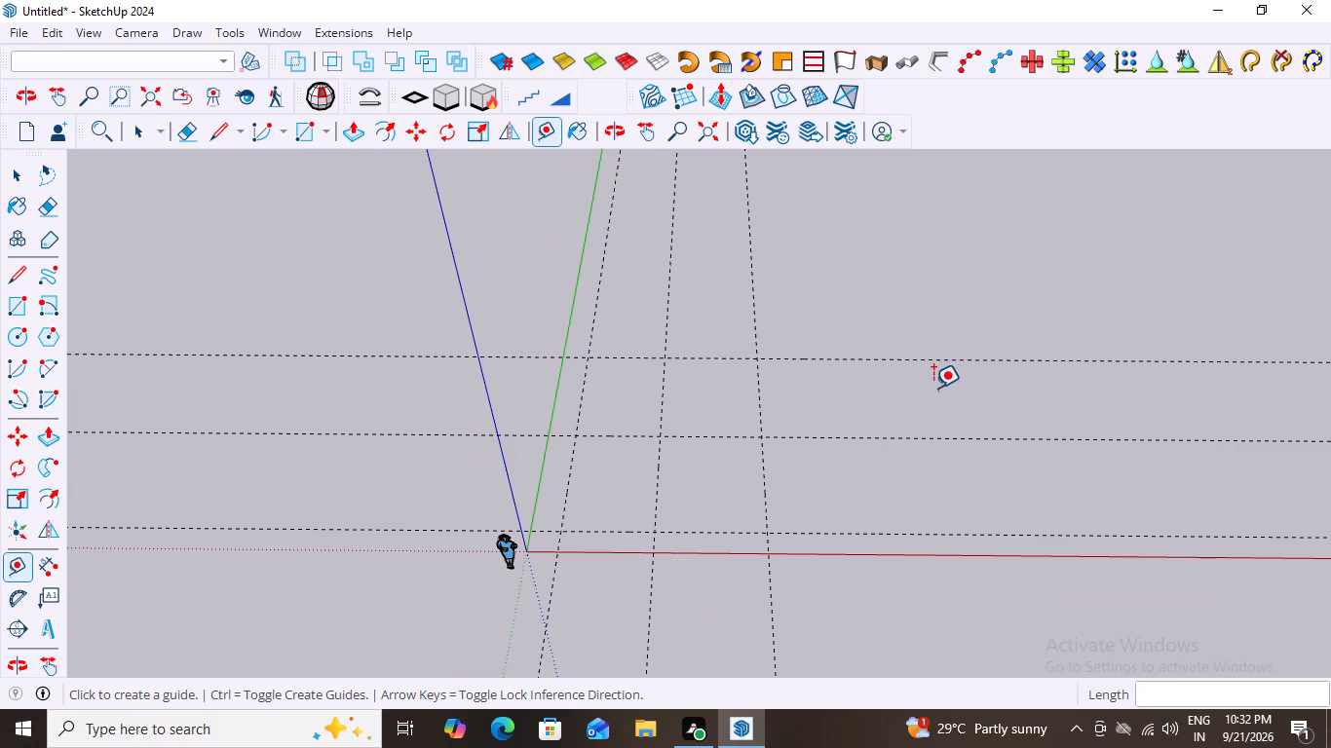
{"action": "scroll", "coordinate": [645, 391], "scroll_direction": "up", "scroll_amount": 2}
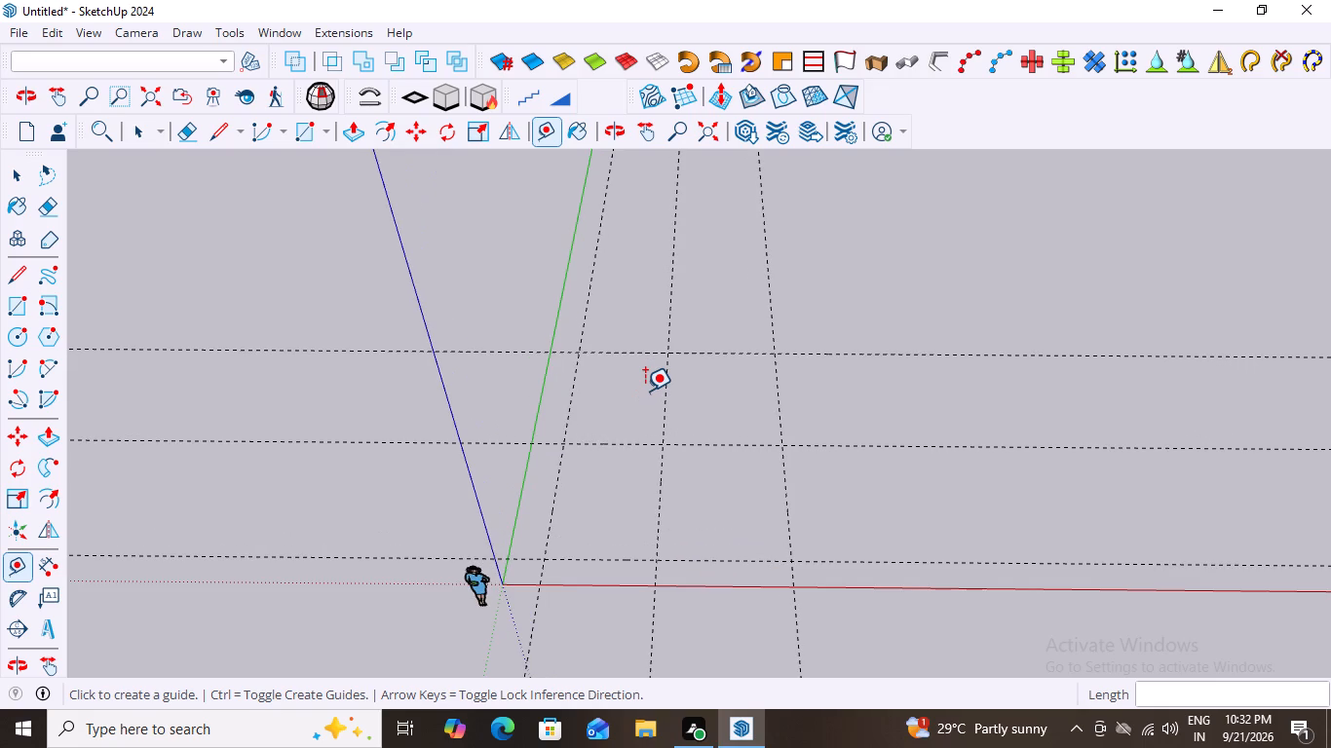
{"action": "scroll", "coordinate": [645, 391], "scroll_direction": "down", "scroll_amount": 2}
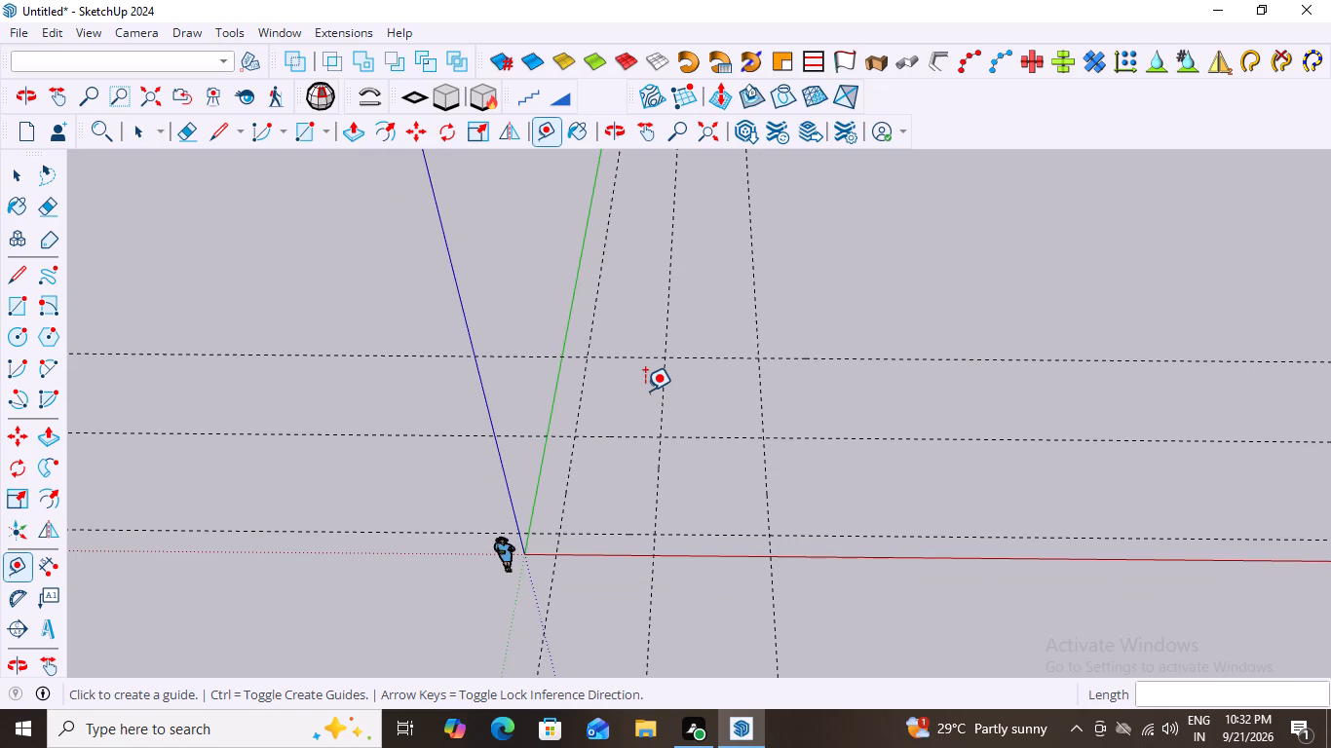
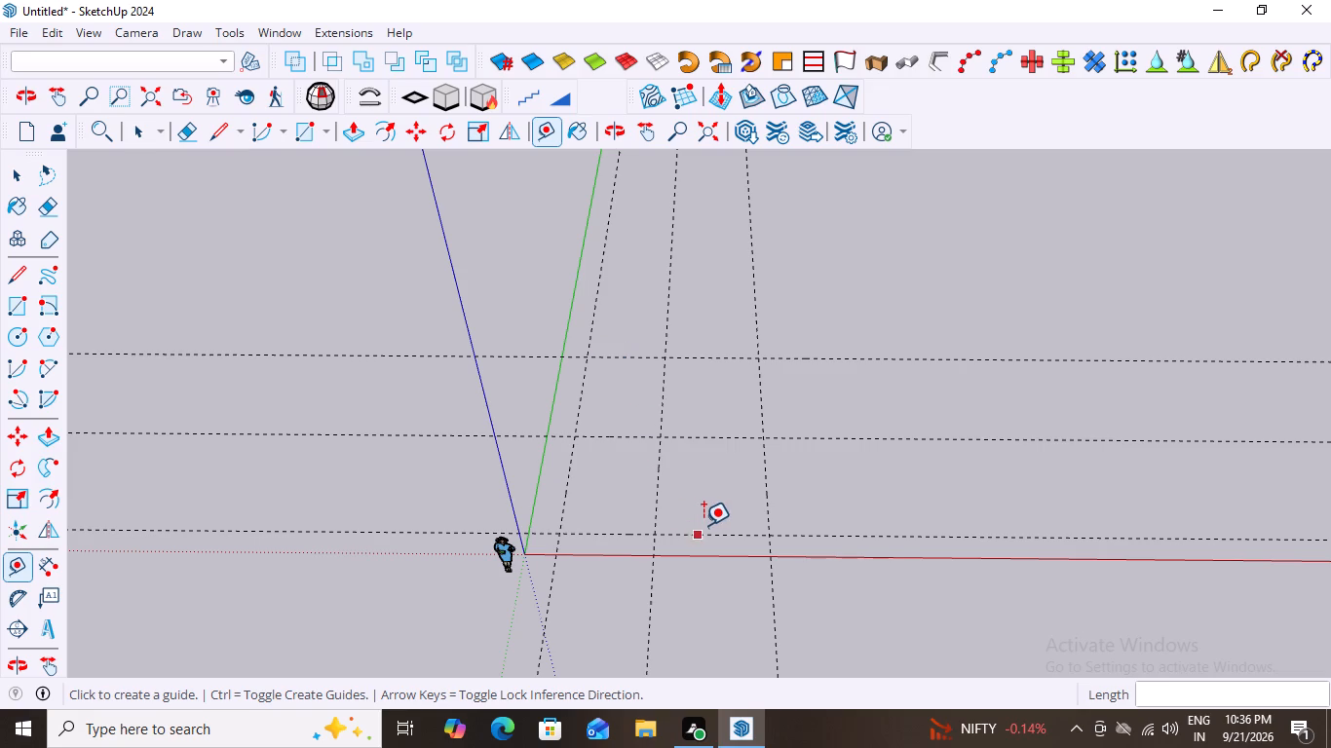
Start another guide parallel to the red axis, offset from the red-parallel guide nearest the origin in the positive green direction.
{"action": "scroll", "coordinate": [712, 513], "scroll_direction": "up", "scroll_amount": 2}
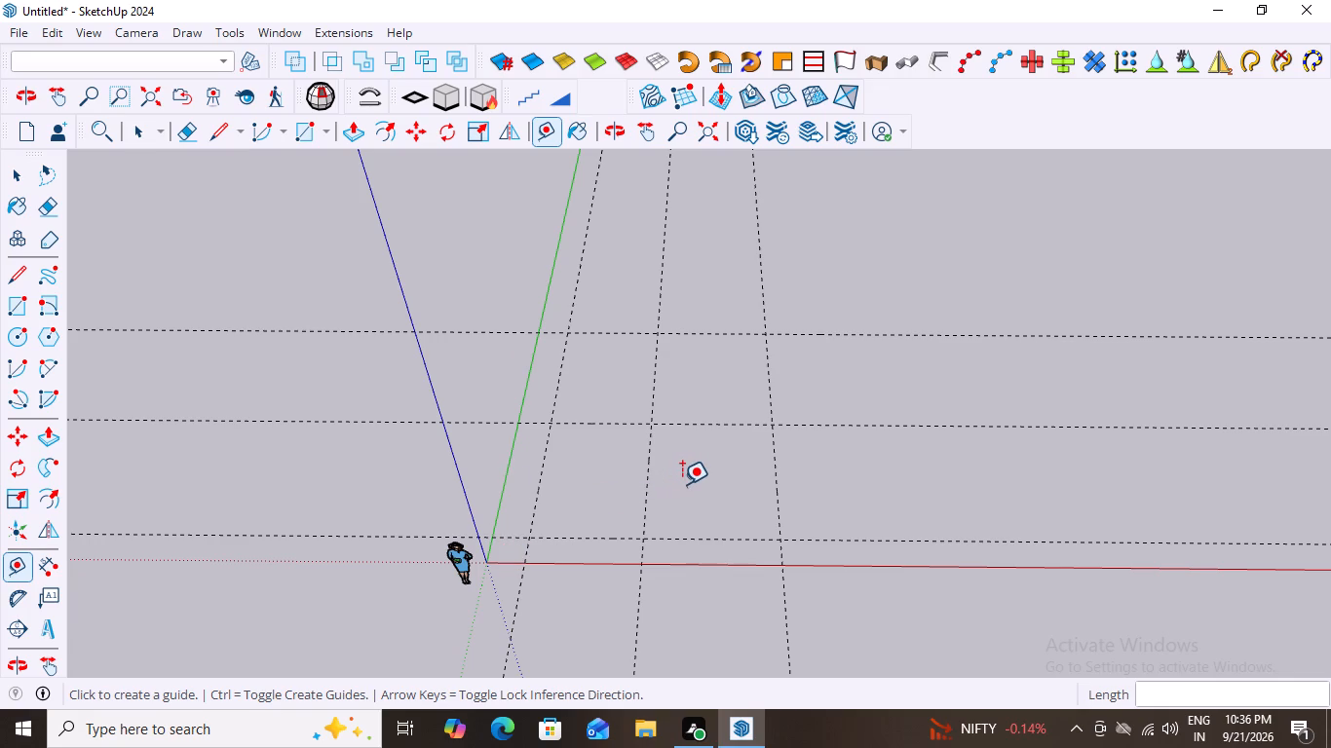
{"action": "middle_click_drag", "start_coordinate": [716, 464], "coordinate": [724, 513]}
{"action": "scroll", "coordinate": [726, 484], "scroll_direction": "down", "scroll_amount": 1}
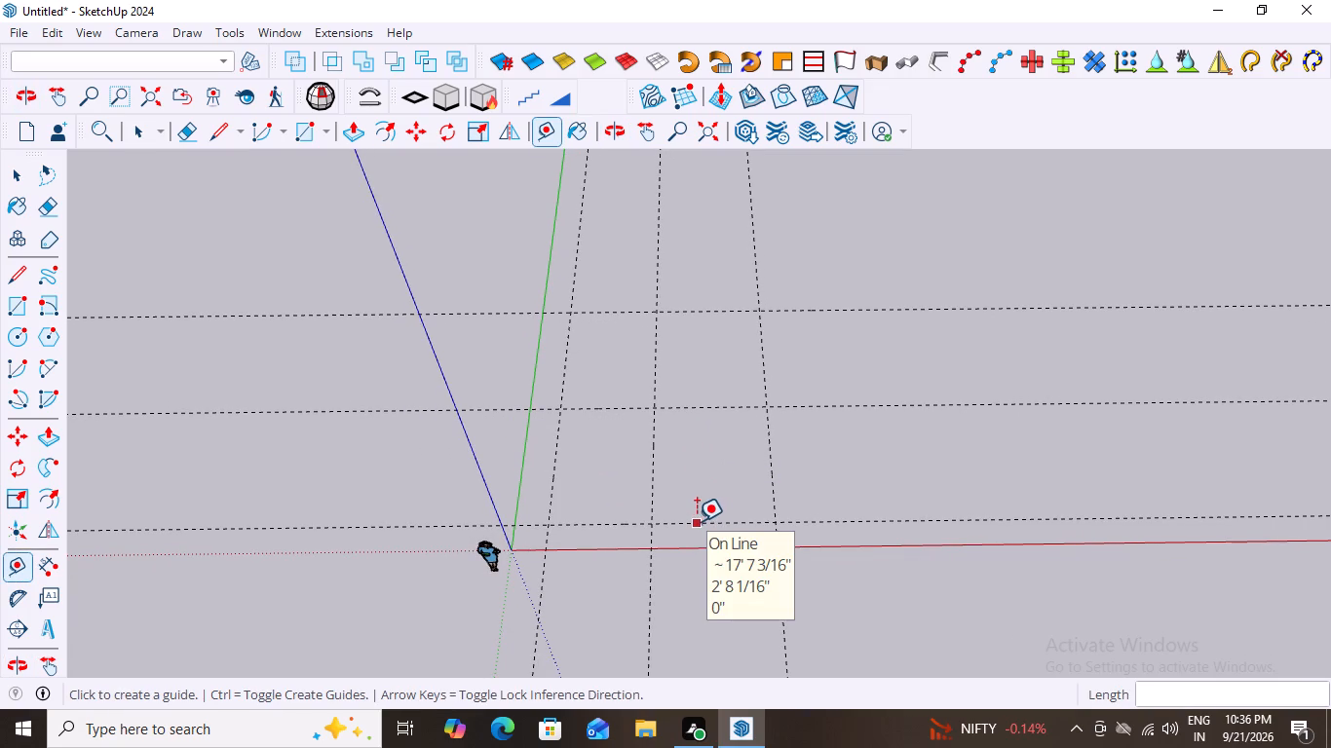
{"action": "left_click", "coordinate": [697, 521]}
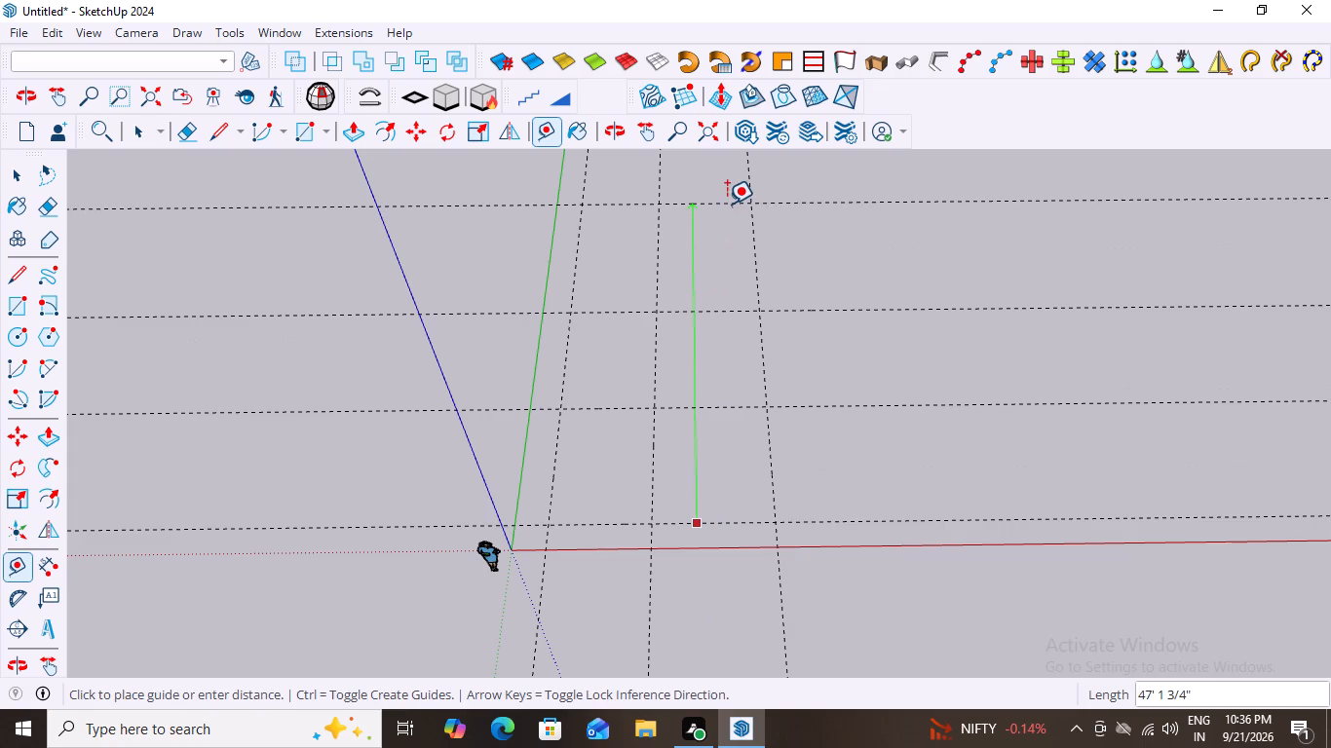
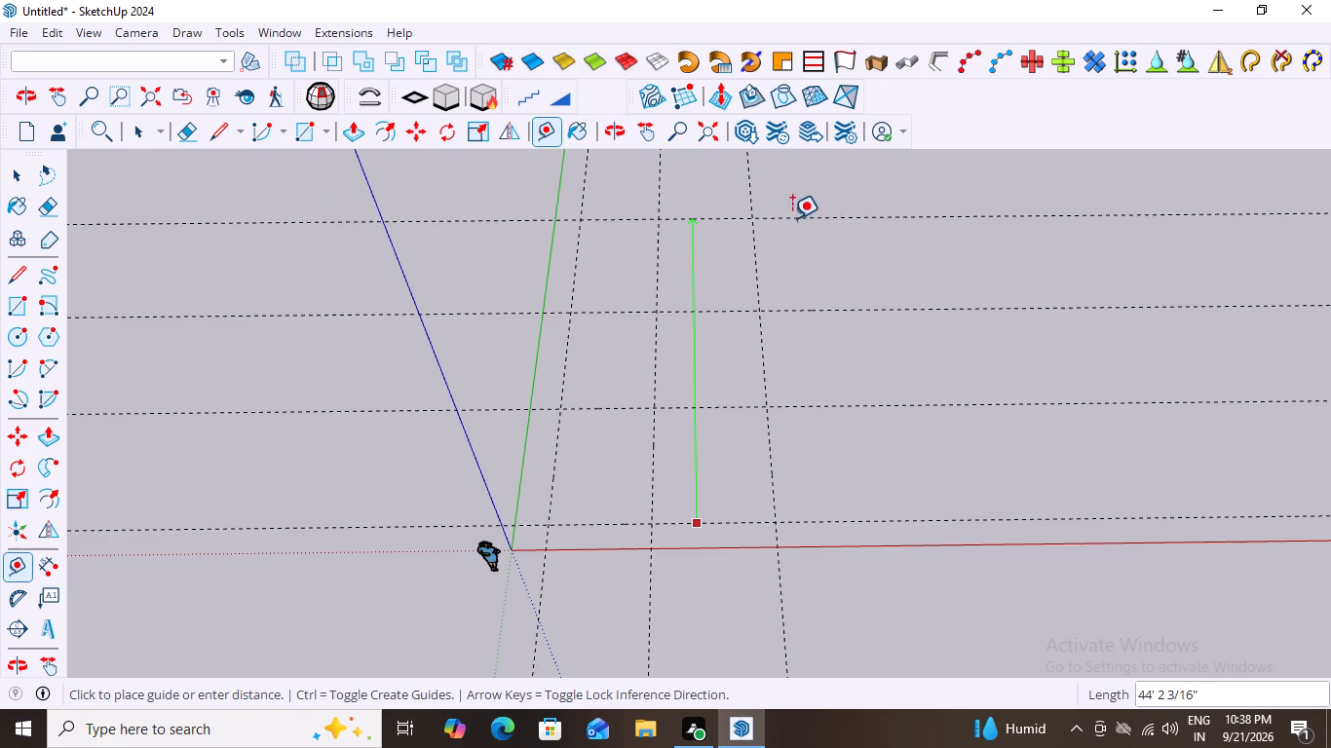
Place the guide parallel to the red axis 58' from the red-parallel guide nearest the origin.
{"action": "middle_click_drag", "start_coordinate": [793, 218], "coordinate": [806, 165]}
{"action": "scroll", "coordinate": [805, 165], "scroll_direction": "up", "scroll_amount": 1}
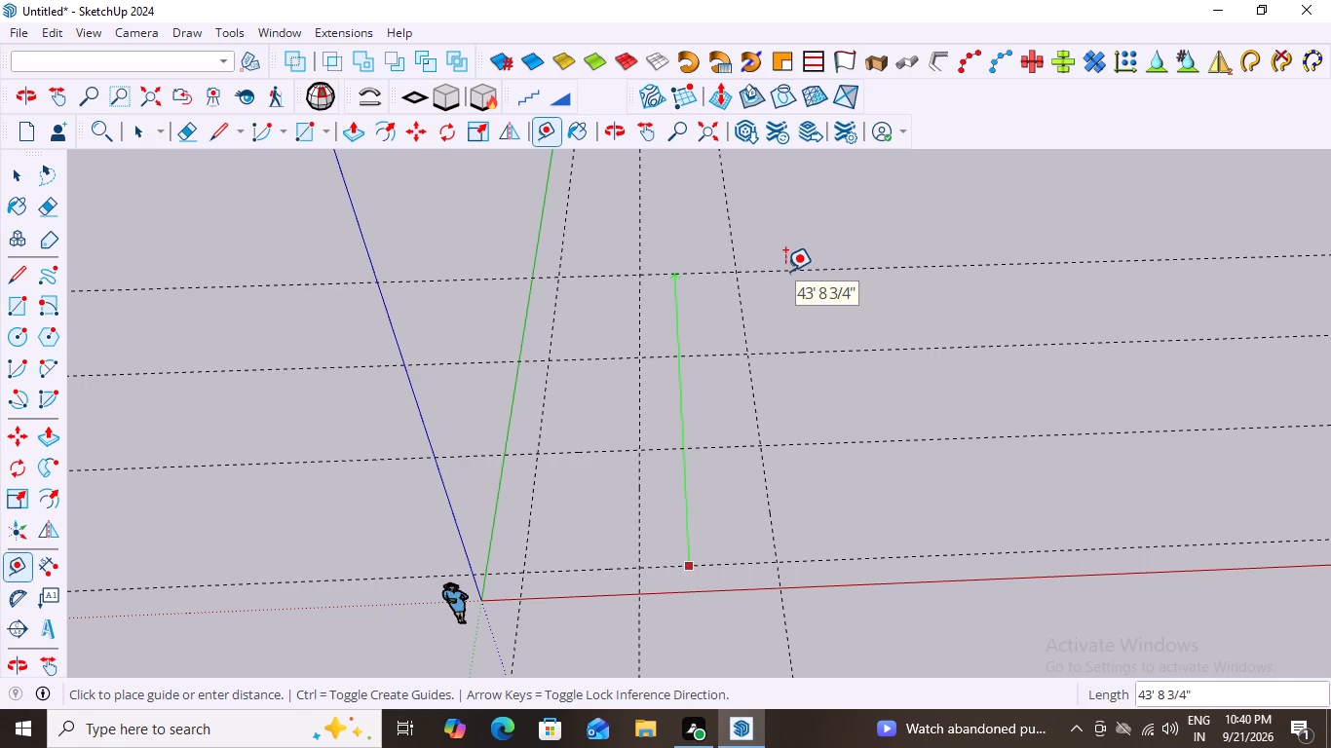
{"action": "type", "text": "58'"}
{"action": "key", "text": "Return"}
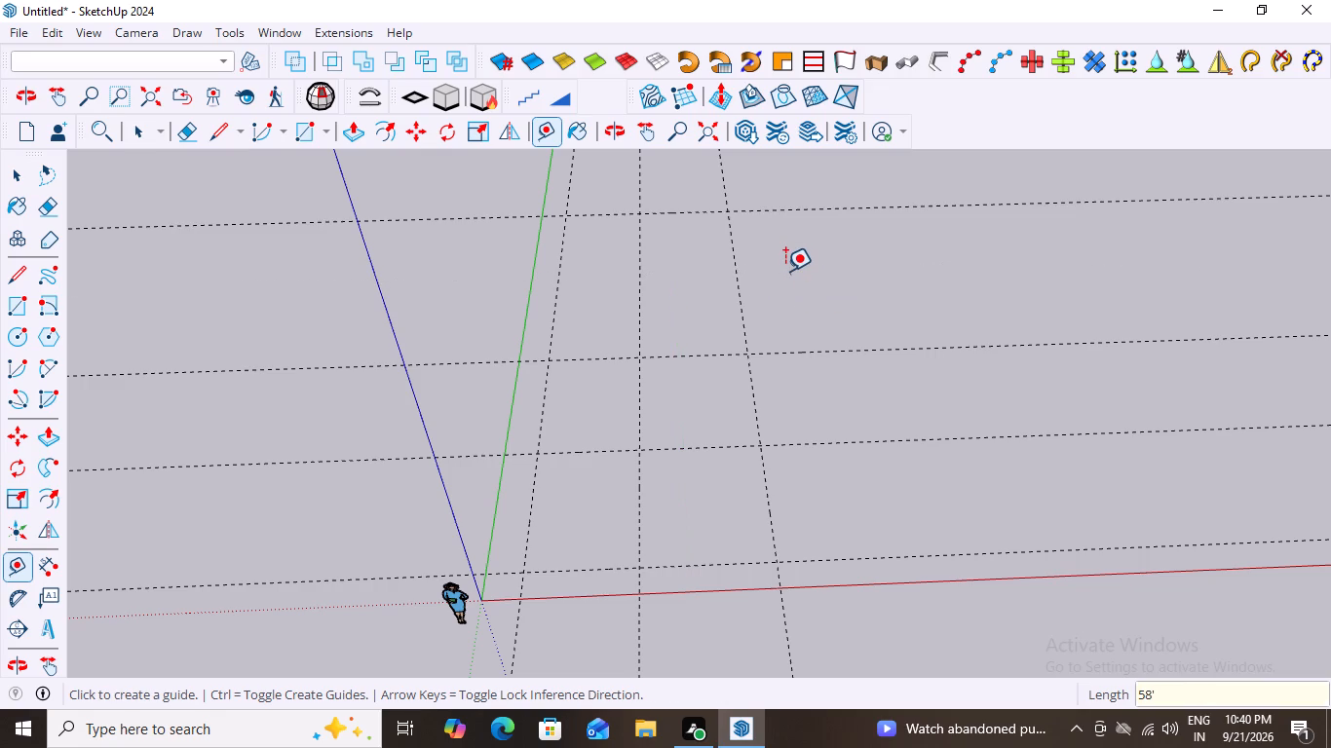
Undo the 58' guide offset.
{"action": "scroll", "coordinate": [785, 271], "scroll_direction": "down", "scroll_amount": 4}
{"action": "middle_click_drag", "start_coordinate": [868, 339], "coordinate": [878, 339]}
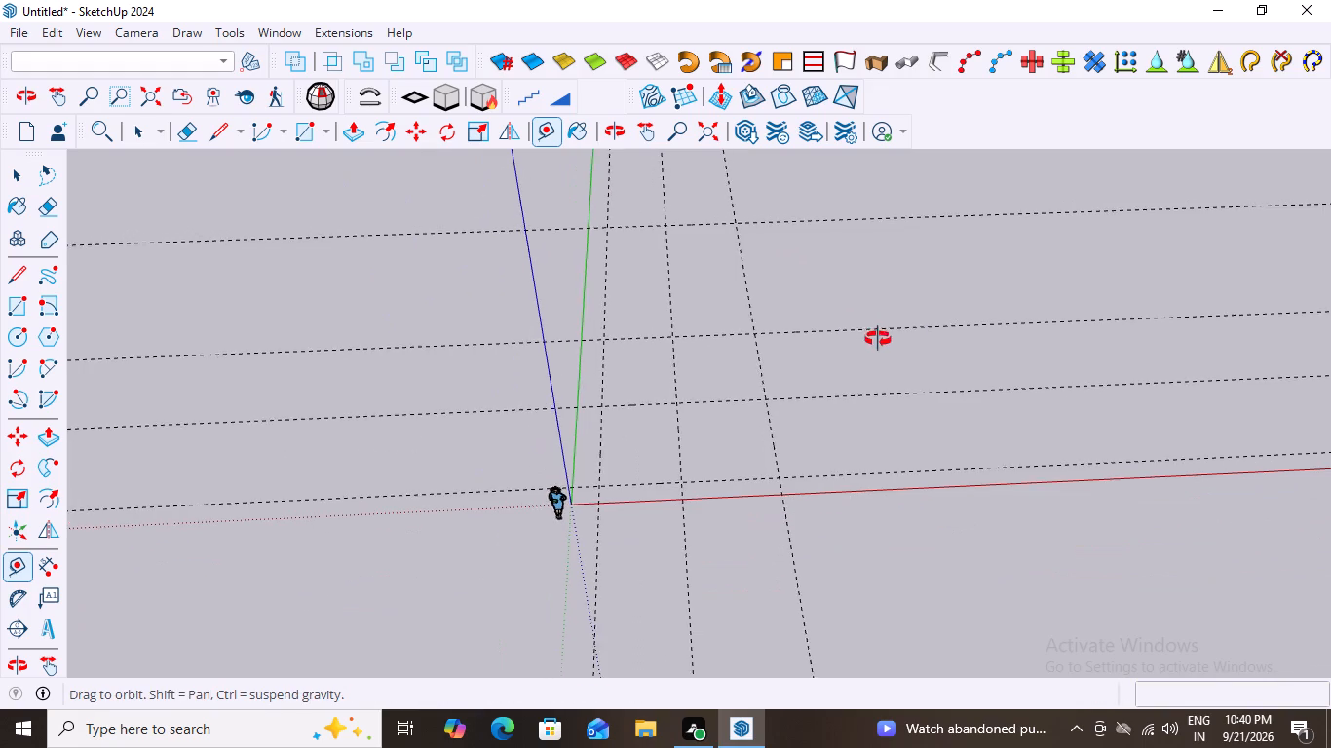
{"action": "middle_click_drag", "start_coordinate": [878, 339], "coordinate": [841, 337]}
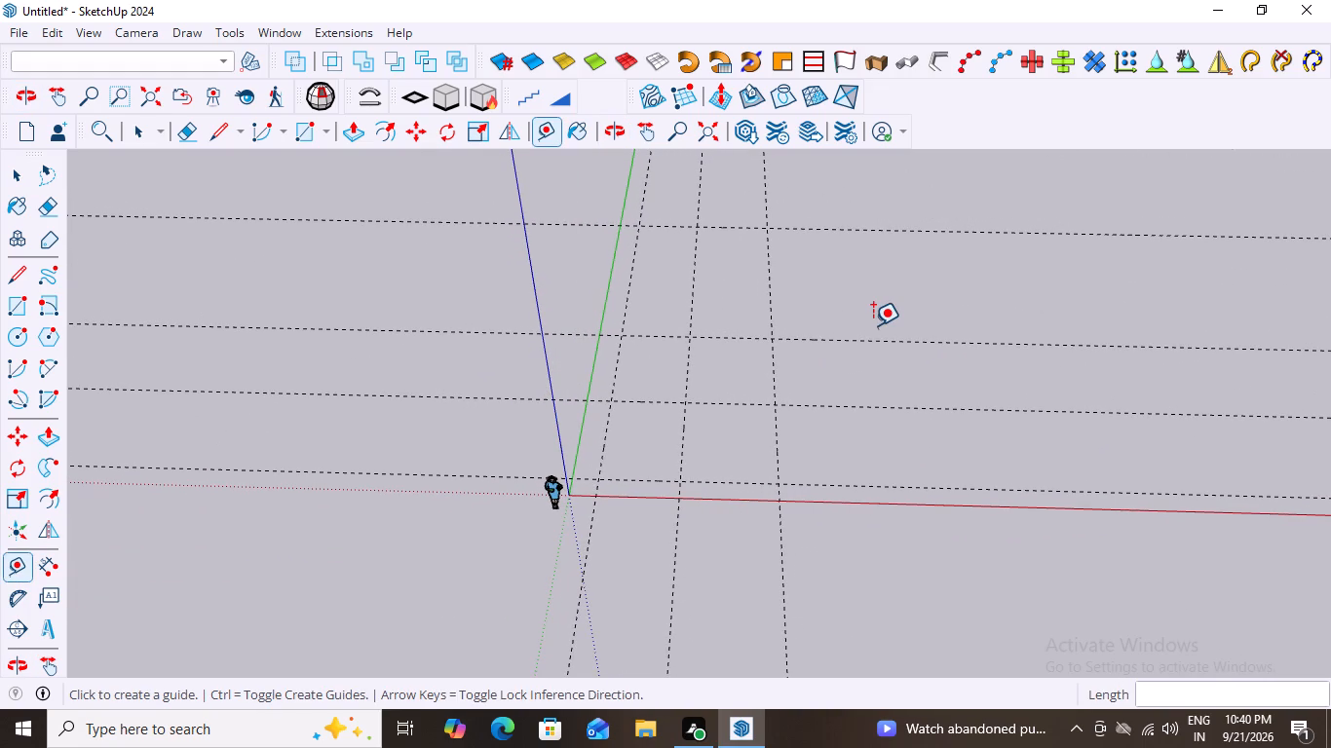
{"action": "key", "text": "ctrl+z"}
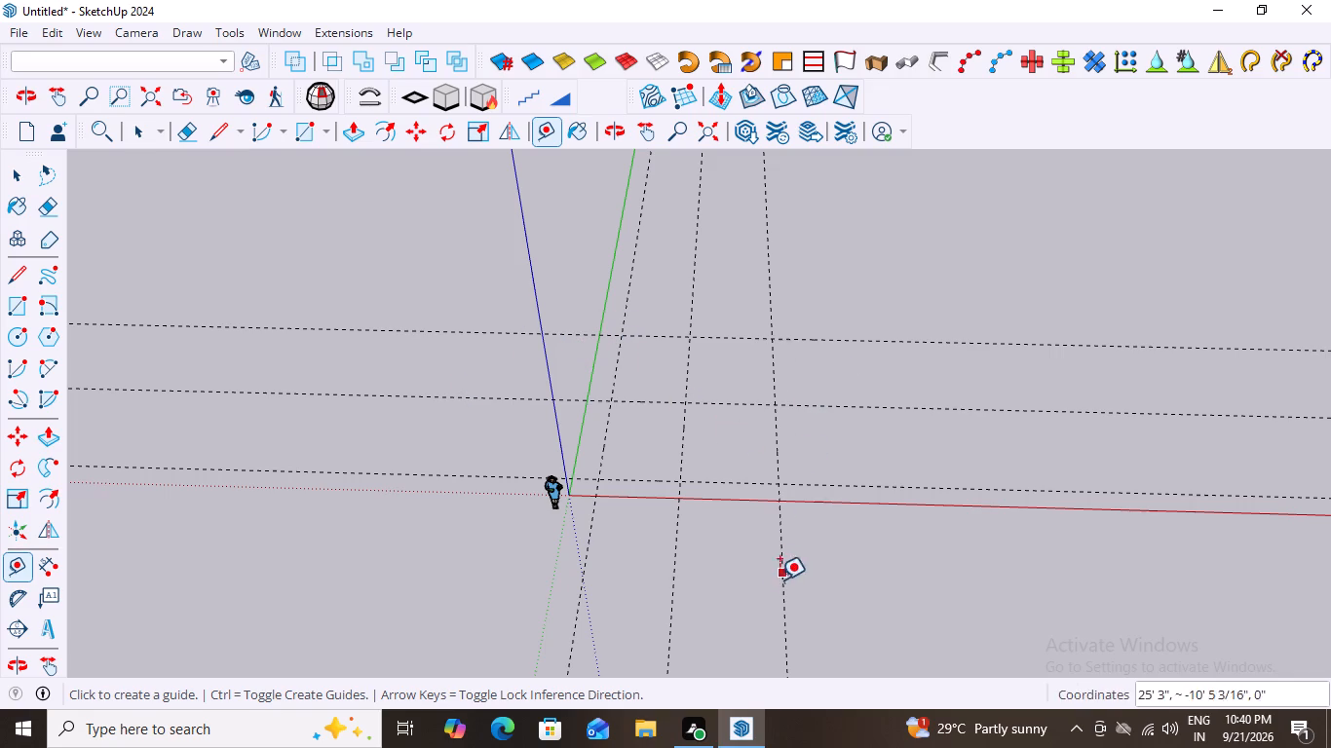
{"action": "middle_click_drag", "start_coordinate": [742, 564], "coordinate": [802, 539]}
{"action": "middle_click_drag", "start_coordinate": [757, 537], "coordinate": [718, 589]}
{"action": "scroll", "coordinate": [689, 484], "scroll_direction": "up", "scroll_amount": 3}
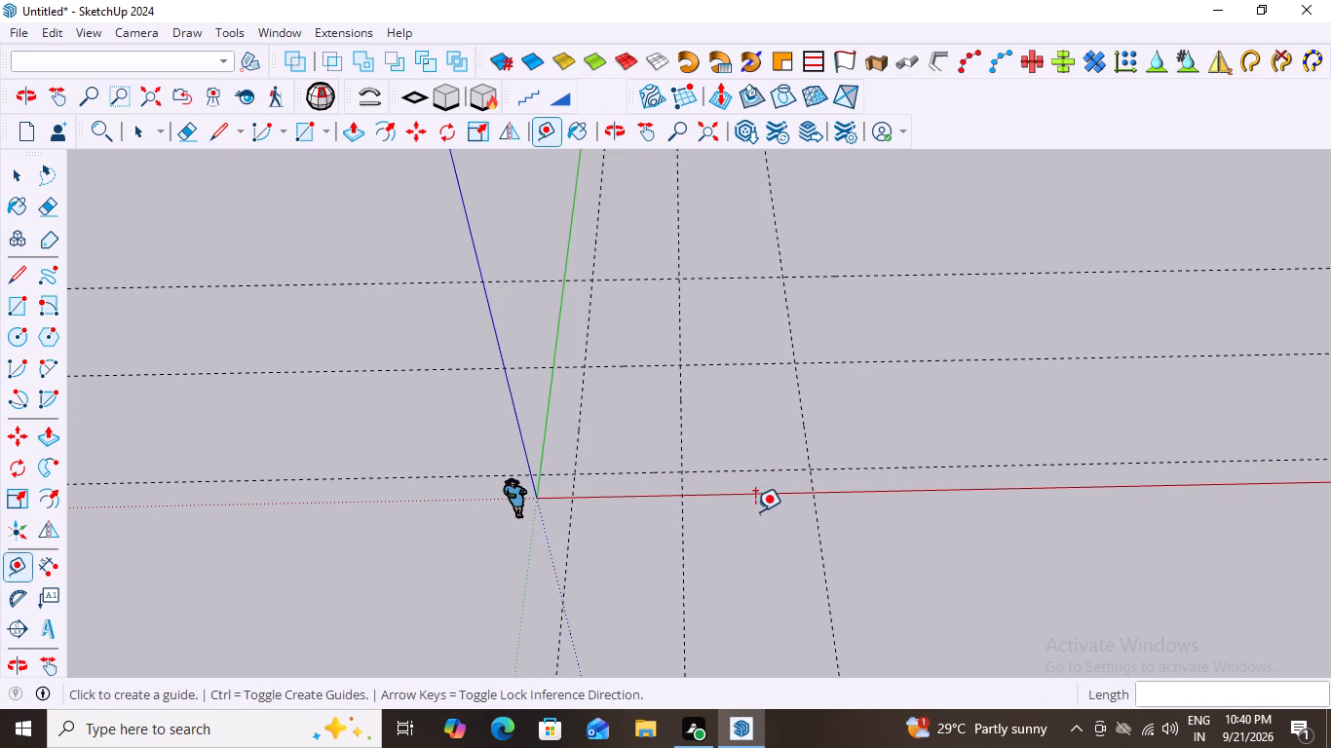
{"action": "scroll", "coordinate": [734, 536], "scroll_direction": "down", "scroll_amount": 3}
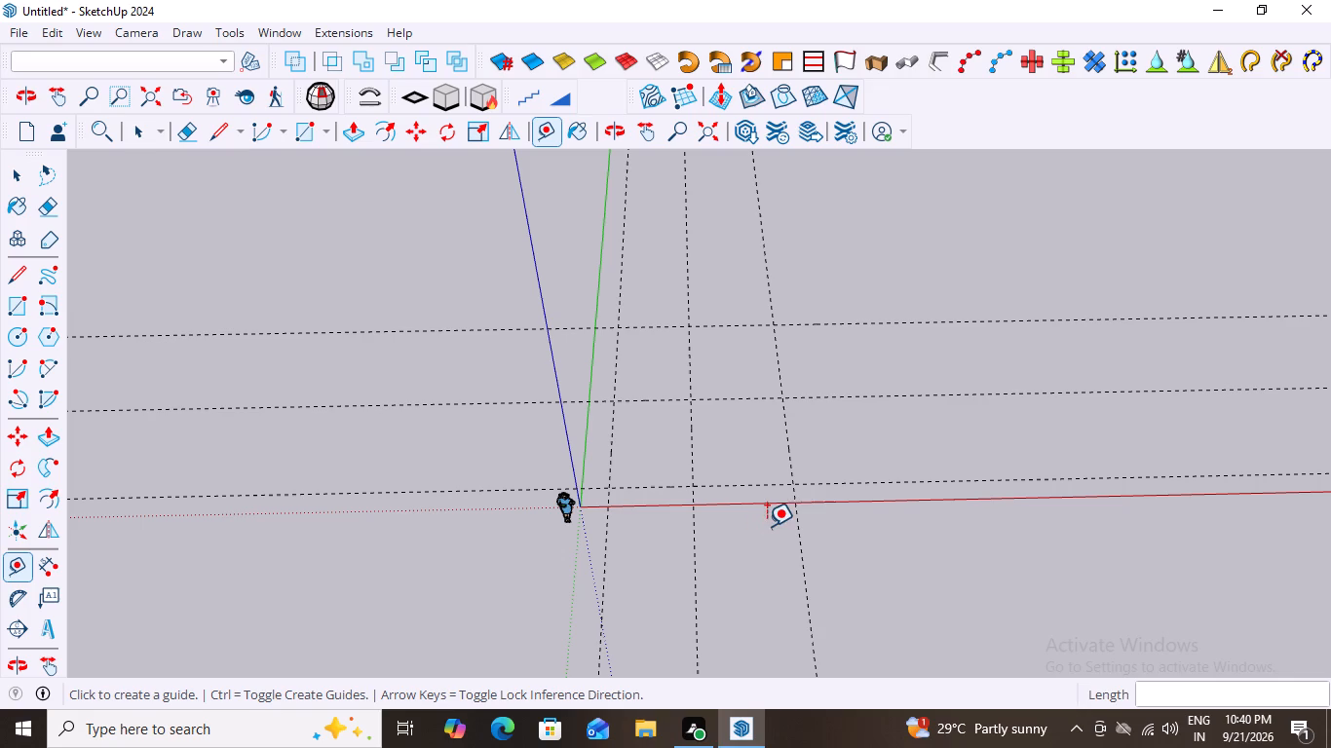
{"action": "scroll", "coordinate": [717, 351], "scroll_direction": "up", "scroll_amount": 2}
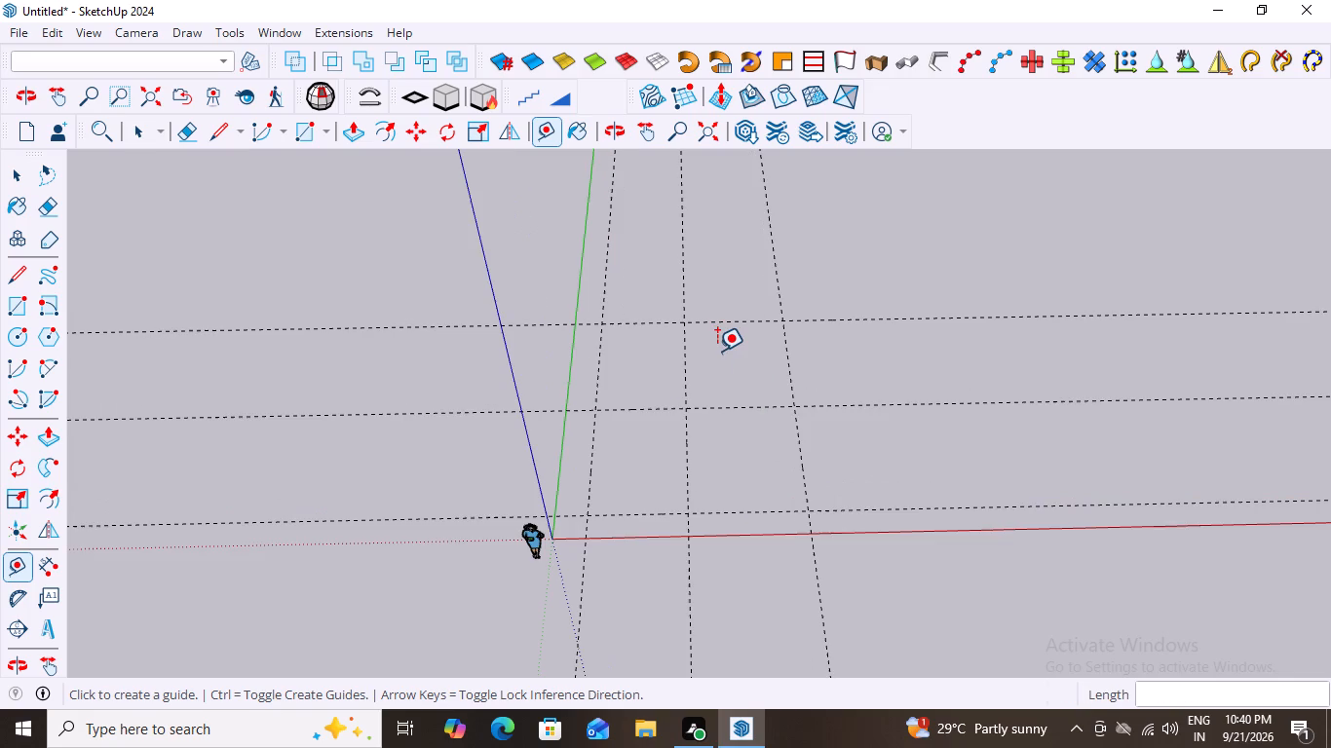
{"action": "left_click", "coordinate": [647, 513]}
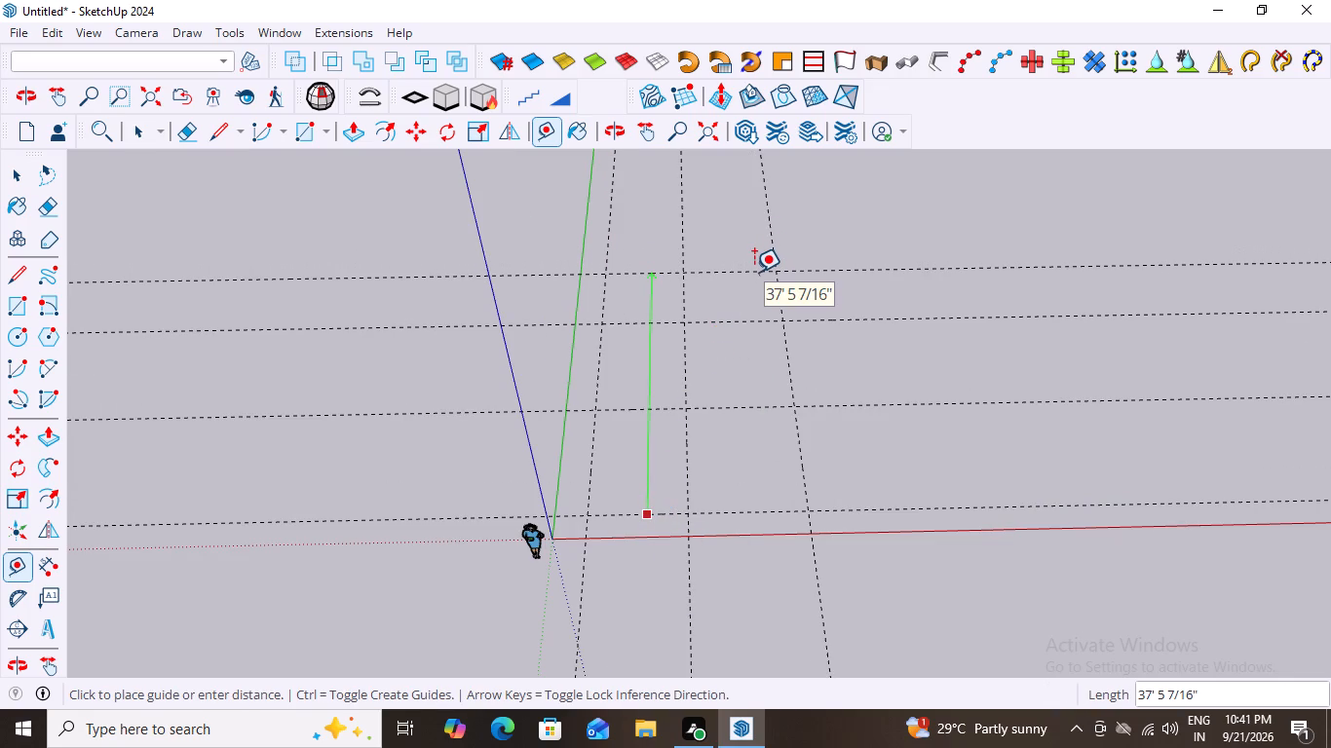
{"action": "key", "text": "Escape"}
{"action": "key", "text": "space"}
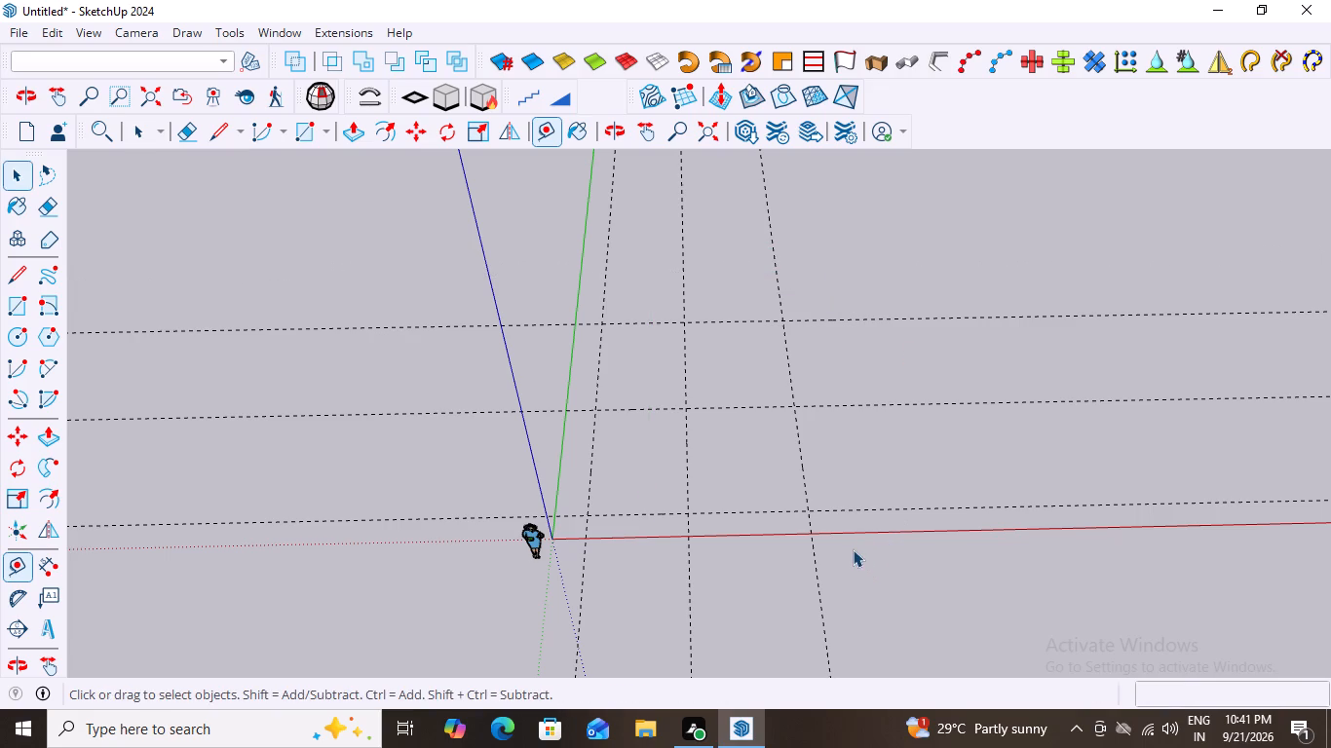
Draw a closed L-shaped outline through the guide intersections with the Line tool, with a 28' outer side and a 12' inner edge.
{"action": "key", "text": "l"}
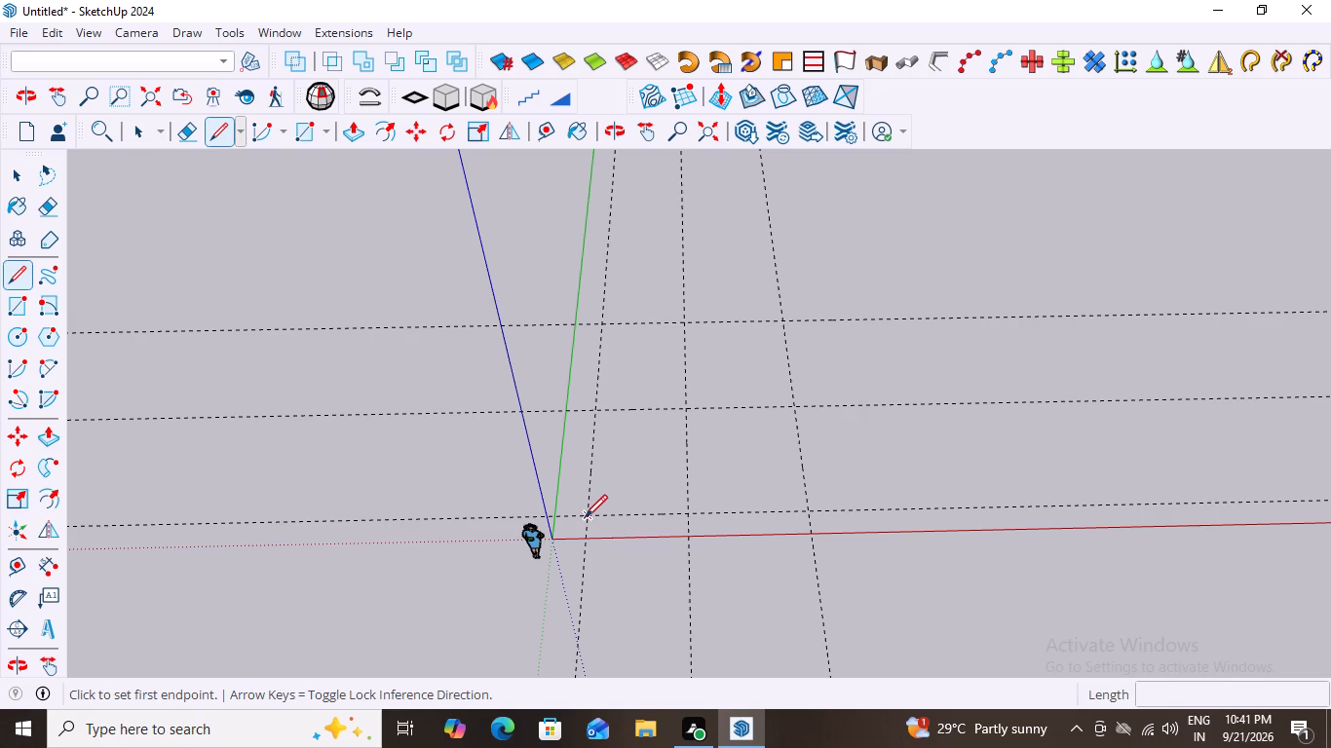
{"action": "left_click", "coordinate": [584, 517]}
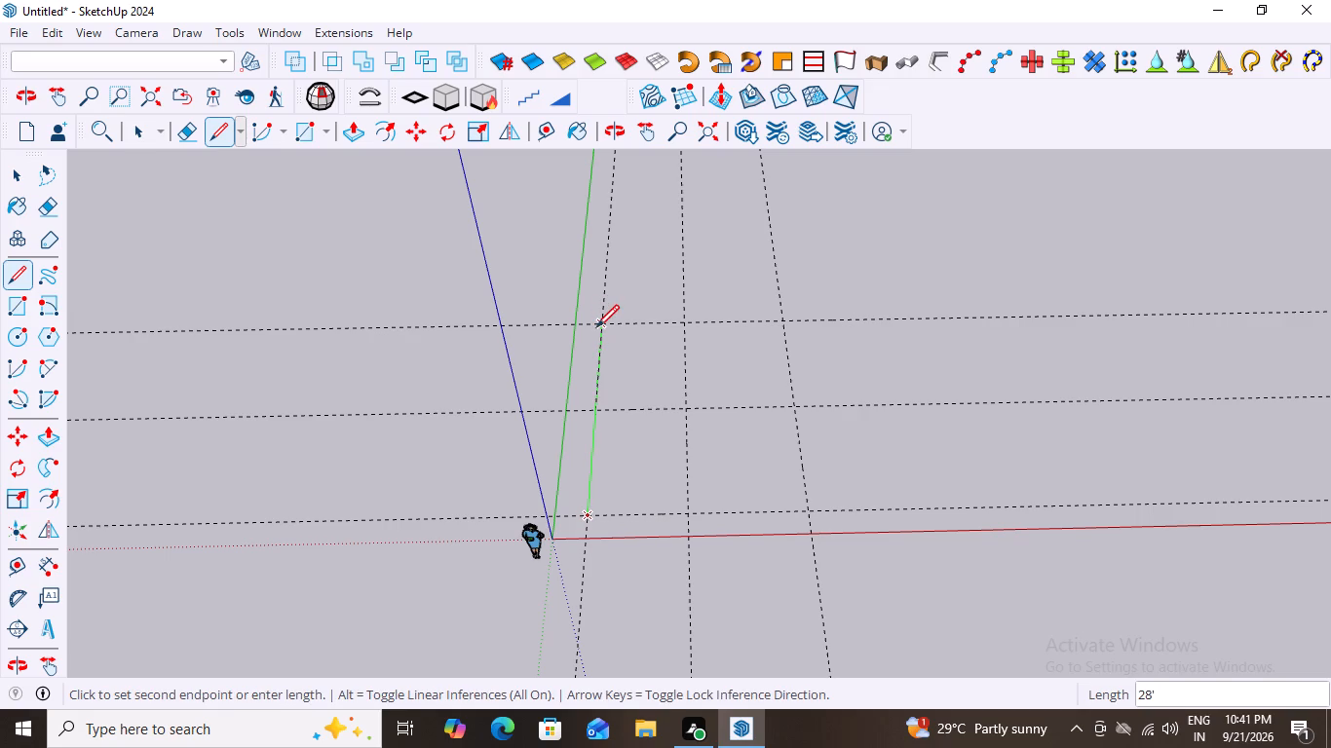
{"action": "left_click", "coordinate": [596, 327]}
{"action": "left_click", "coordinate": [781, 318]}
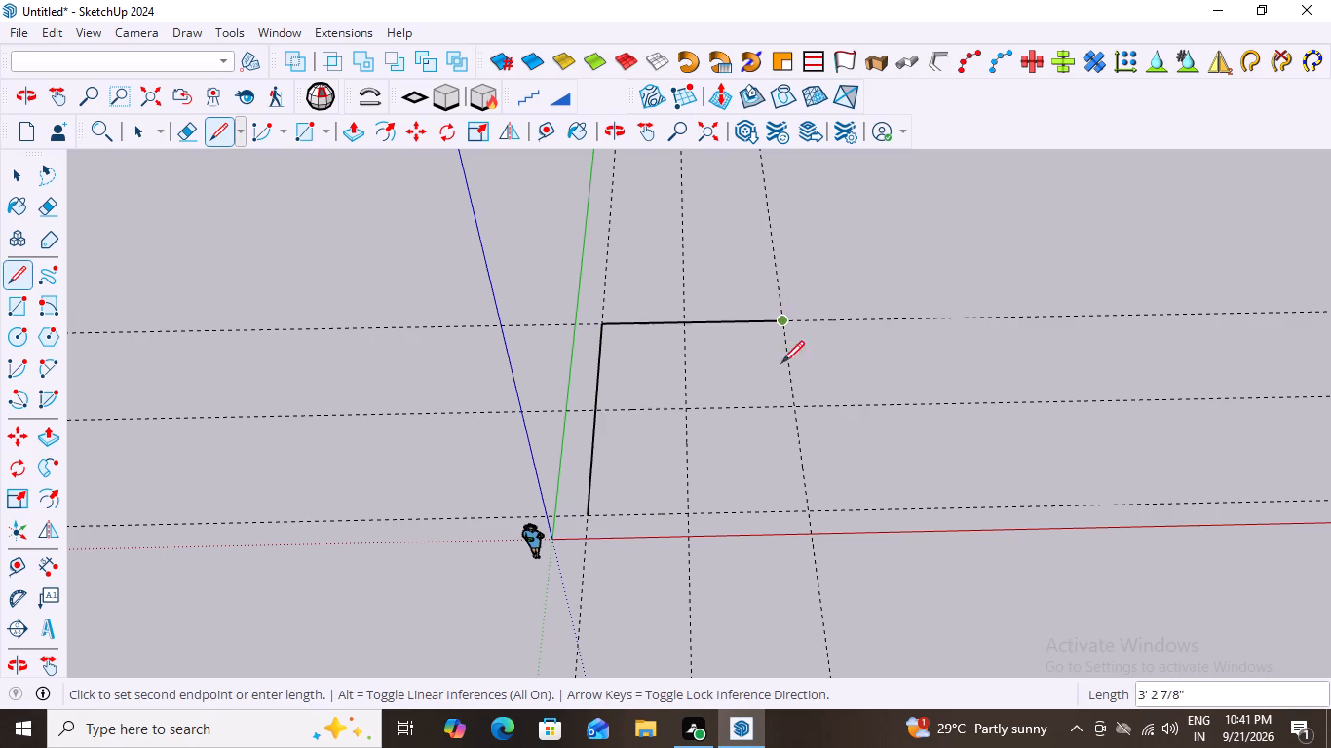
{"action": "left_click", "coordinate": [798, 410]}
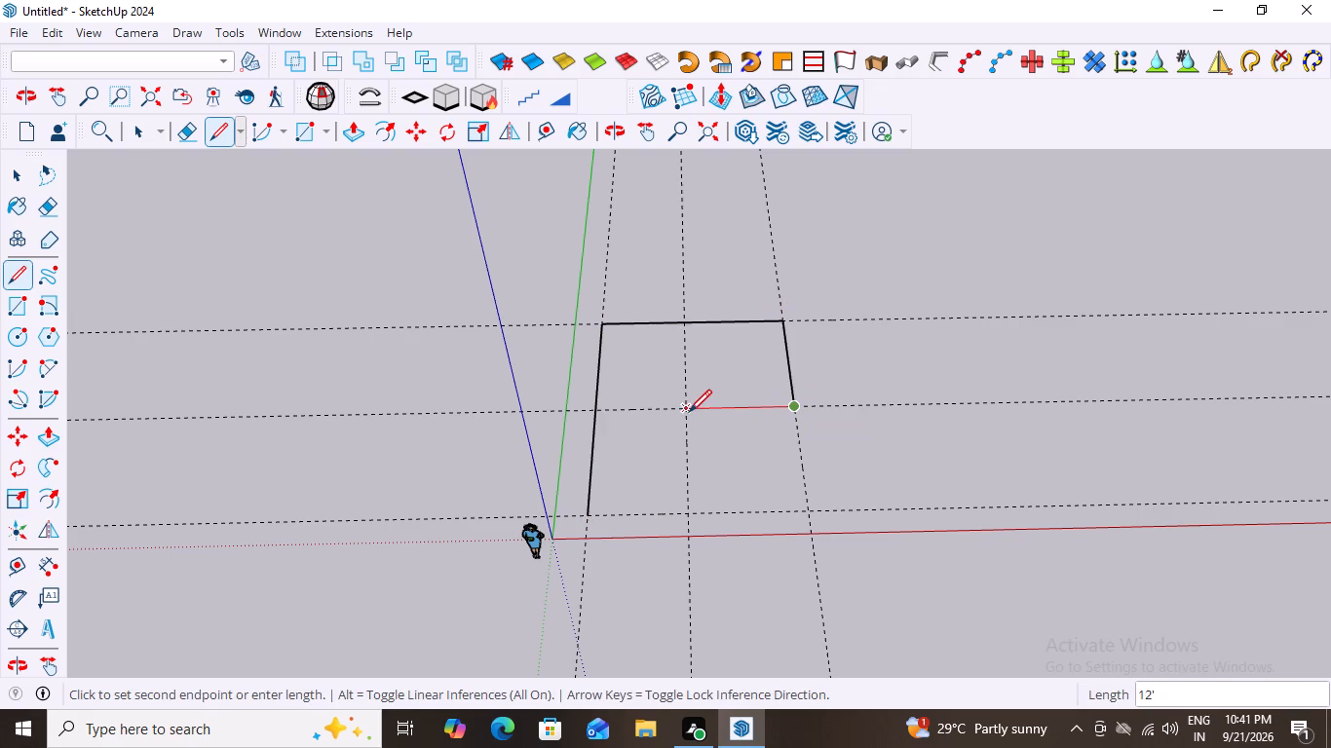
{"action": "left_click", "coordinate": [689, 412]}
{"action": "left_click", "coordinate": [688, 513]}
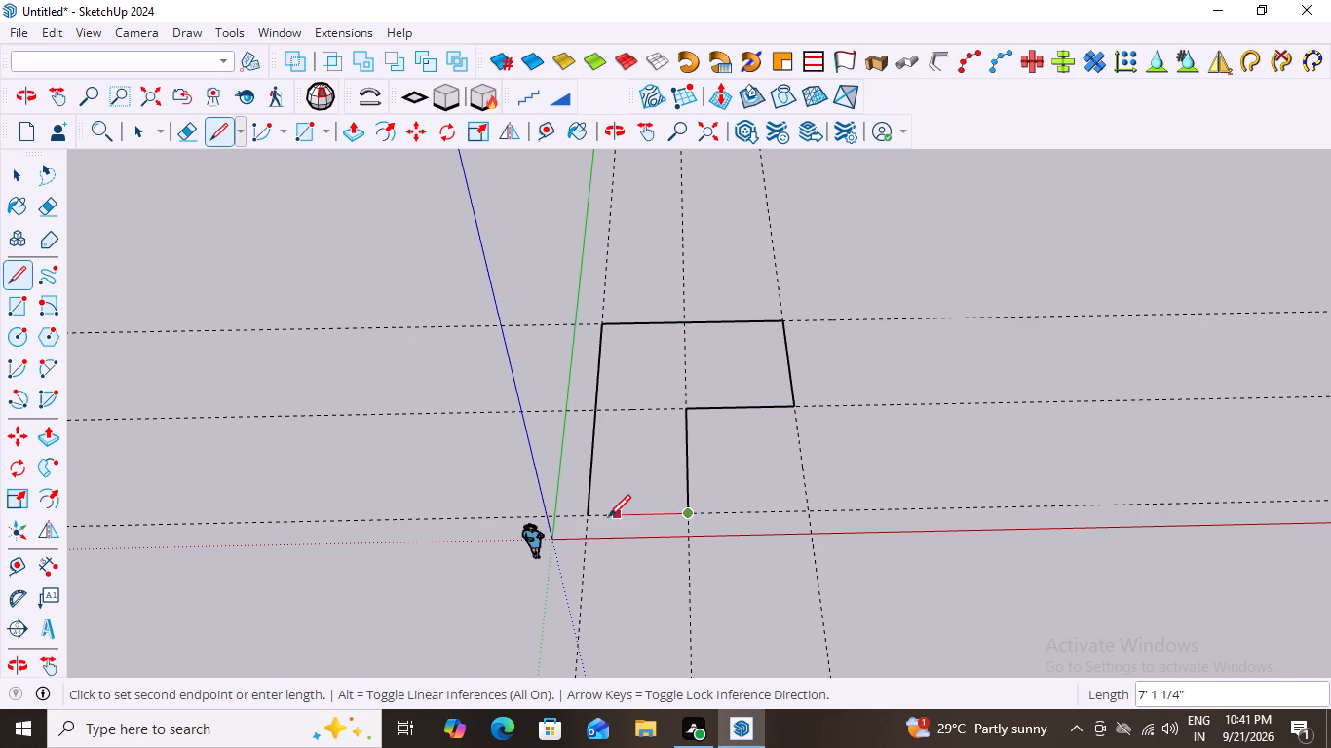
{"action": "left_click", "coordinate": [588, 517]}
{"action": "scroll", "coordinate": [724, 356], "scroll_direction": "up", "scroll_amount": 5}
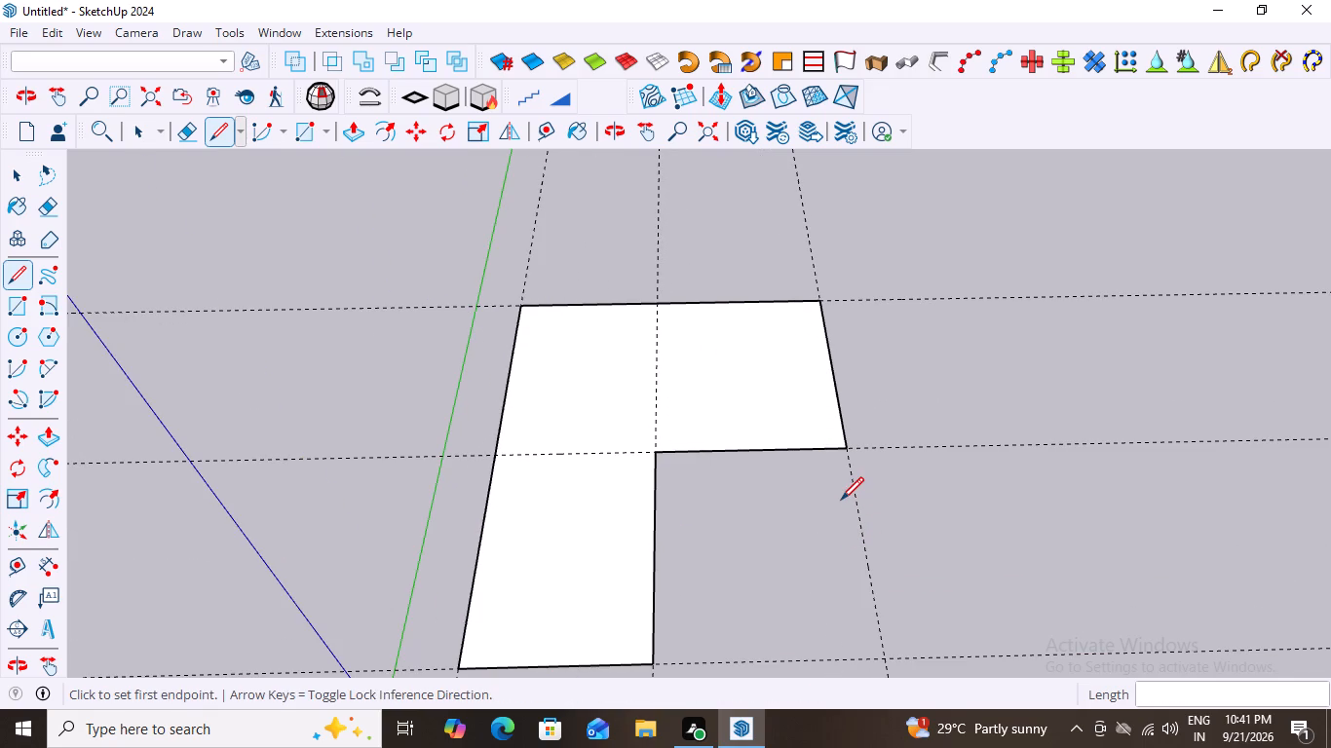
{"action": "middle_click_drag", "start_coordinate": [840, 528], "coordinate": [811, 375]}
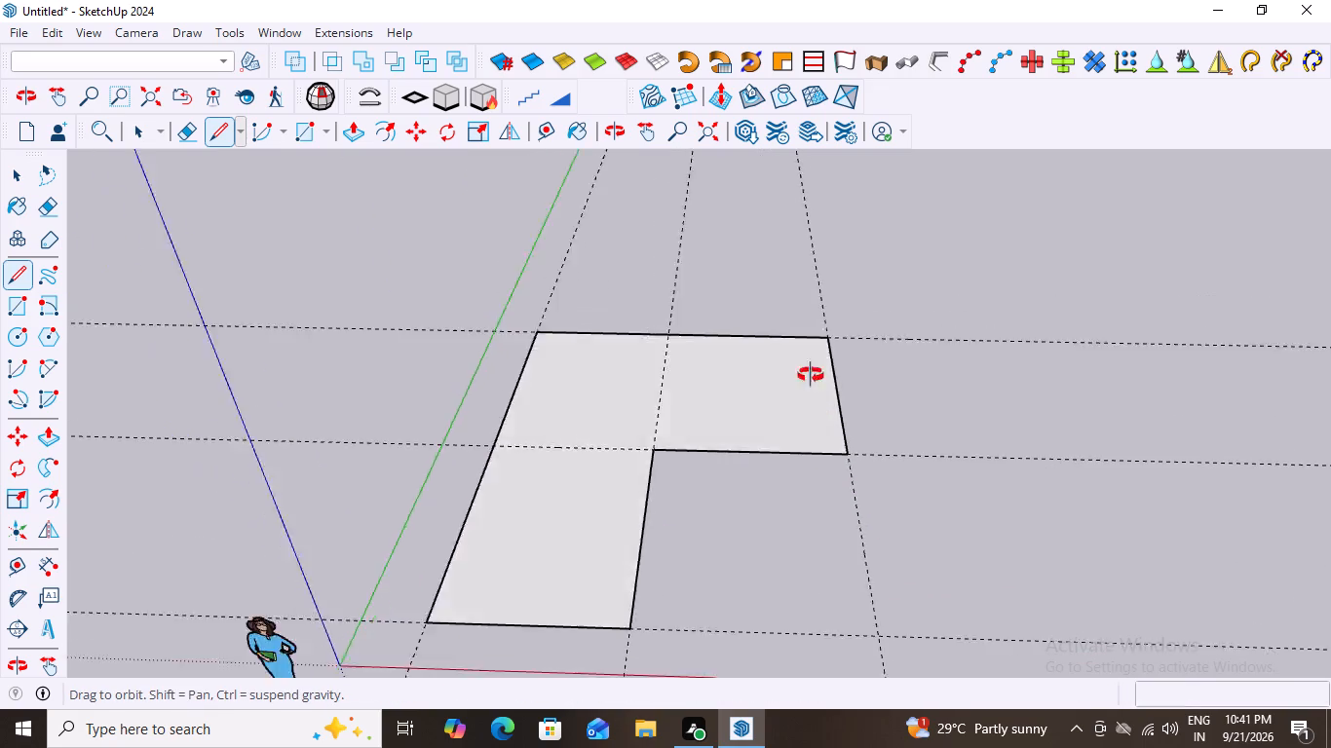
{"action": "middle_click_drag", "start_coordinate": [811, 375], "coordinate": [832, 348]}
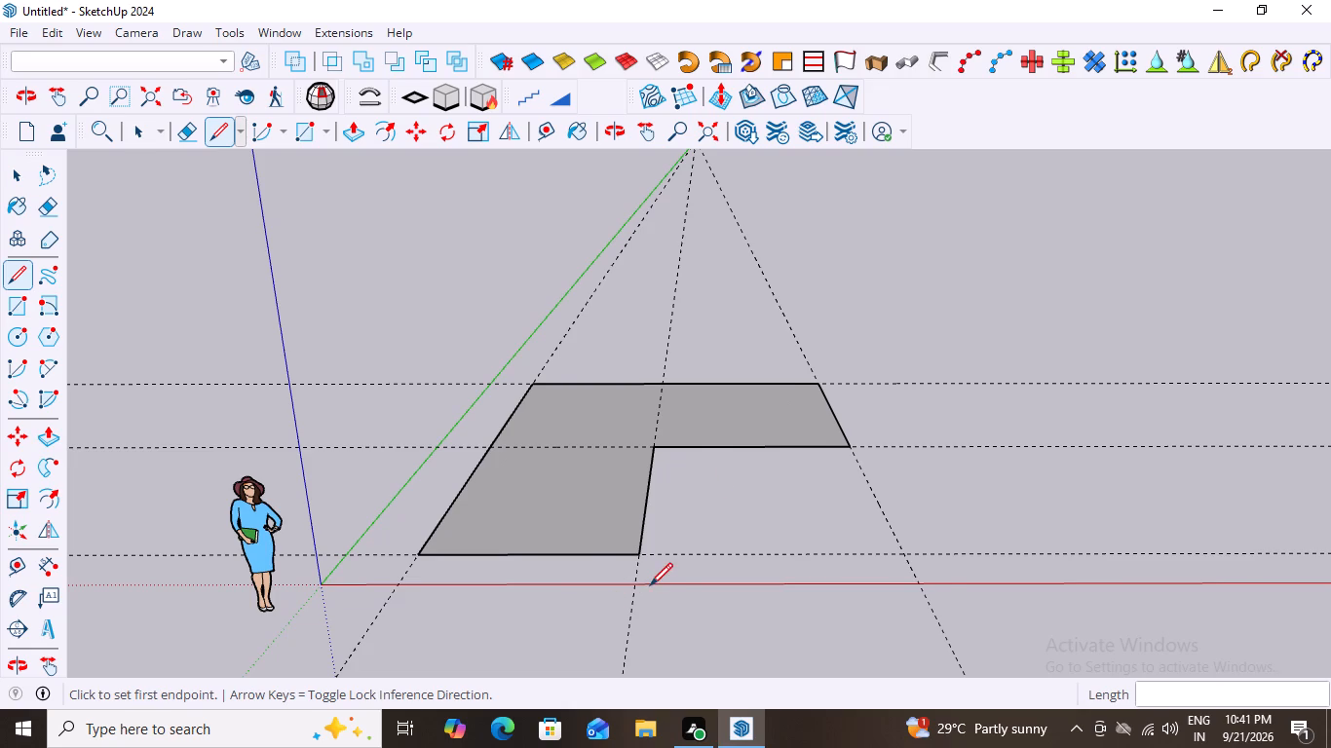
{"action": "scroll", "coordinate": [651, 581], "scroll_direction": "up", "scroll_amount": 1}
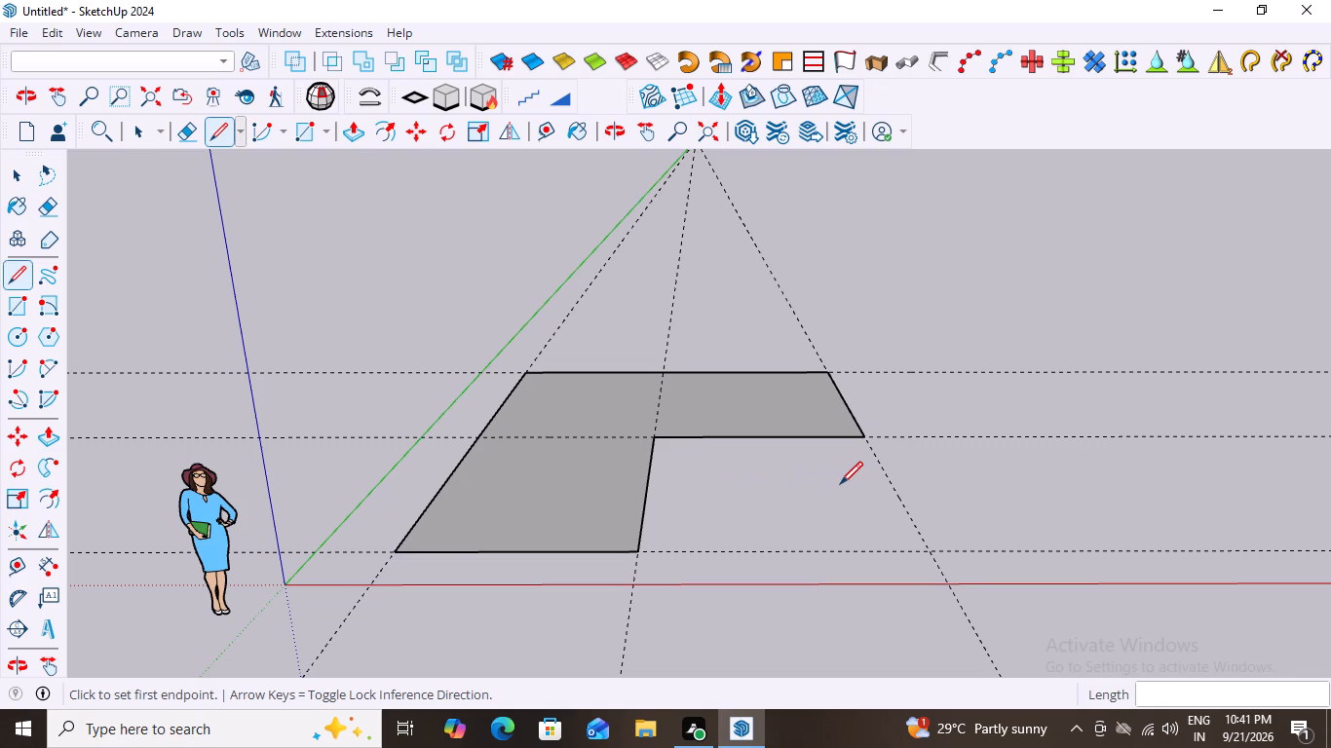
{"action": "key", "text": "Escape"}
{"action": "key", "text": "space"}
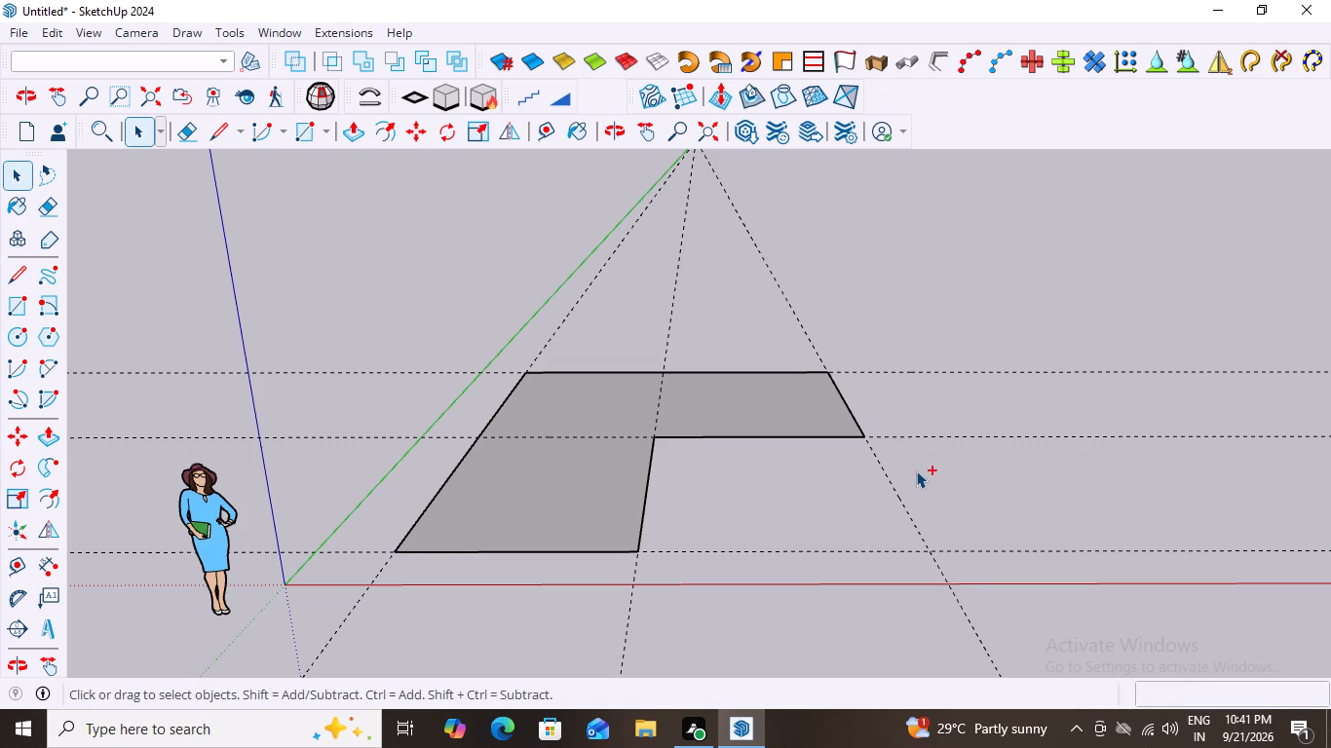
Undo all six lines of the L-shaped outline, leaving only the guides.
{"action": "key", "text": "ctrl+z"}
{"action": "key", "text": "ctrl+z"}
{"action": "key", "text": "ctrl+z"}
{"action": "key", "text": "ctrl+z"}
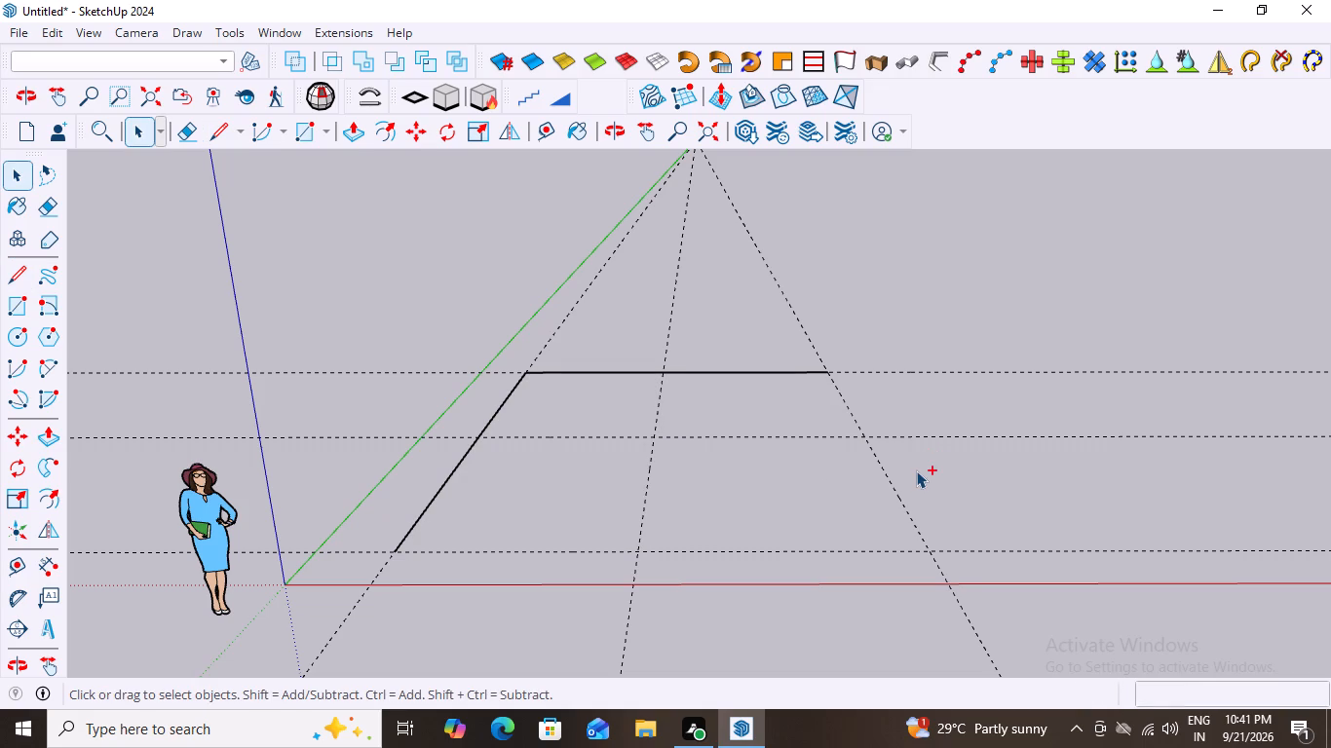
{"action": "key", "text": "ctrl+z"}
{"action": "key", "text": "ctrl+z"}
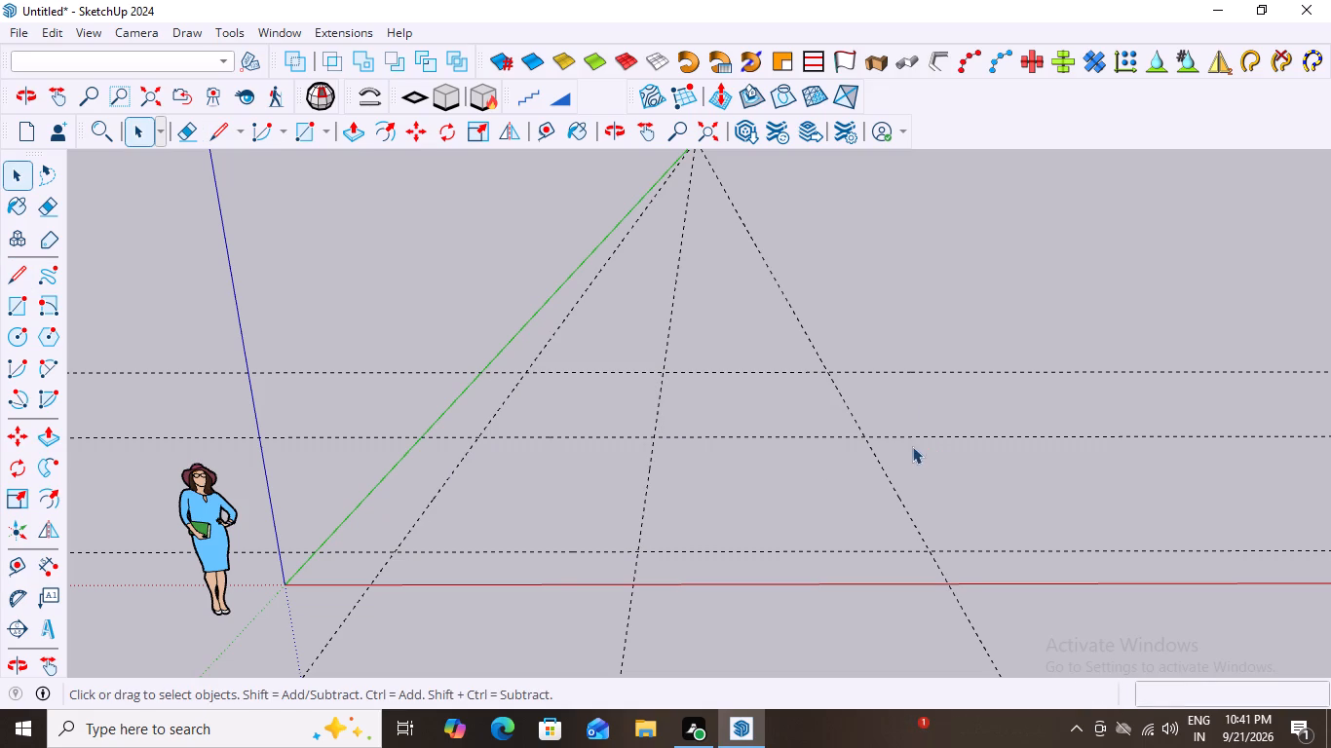
Place a guide parallel to the red axis about 5' 9" from the red-parallel guide nearest the origin, in the positive green direction.
{"action": "middle_click_drag", "start_coordinate": [937, 386], "coordinate": [924, 522]}
{"action": "key", "text": "t"}
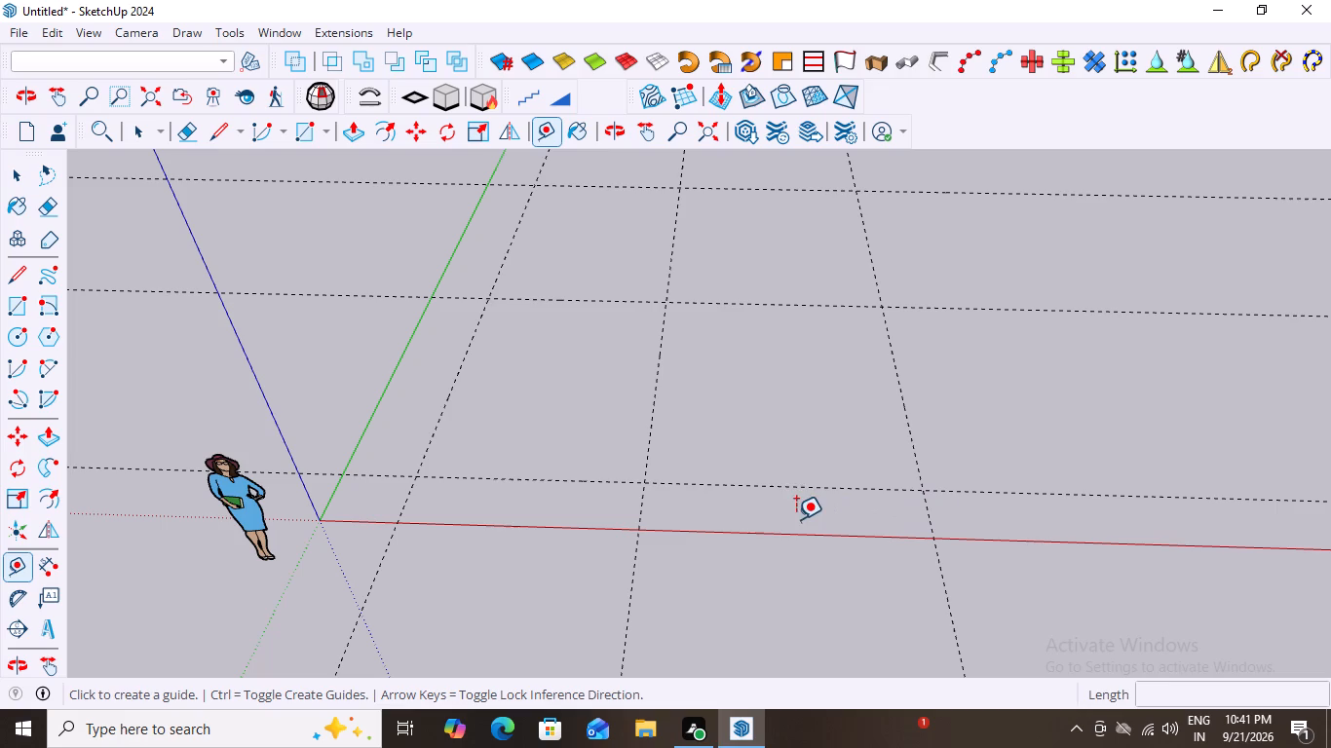
{"action": "left_click", "coordinate": [793, 485]}
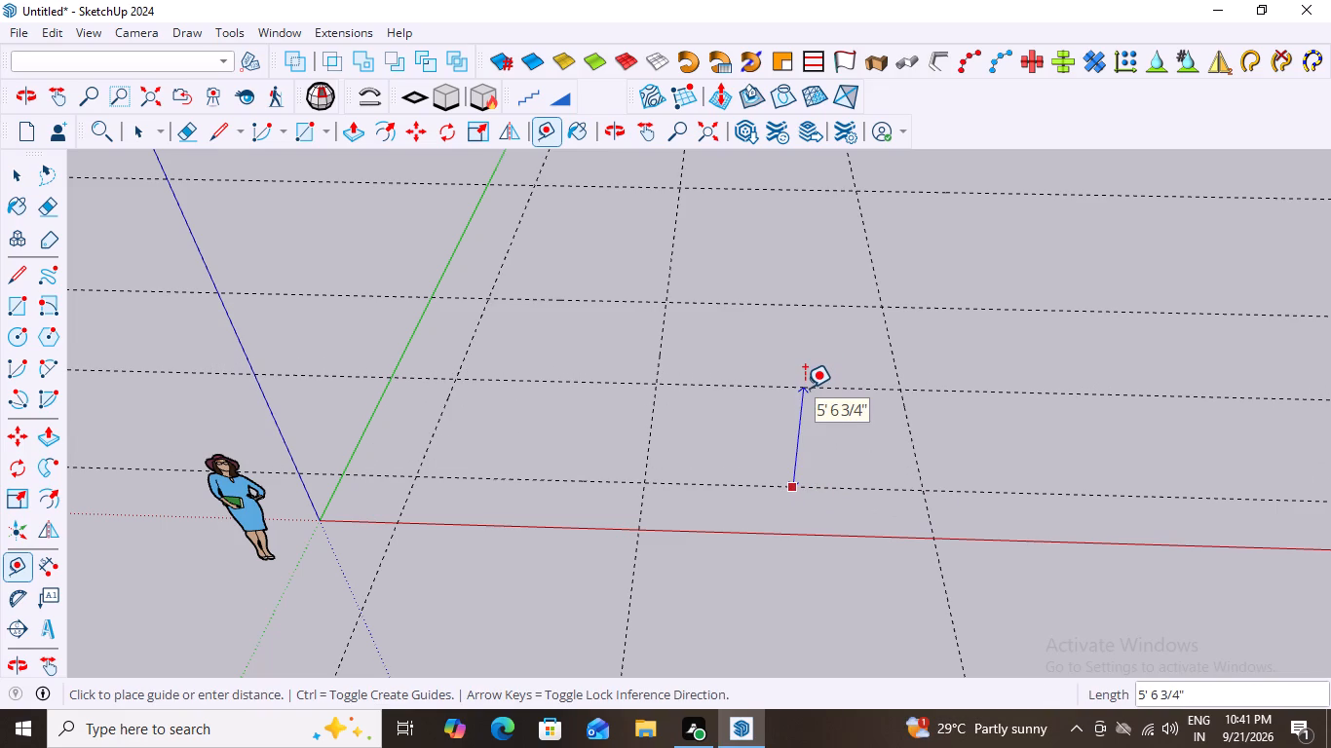
{"action": "middle_click_drag", "start_coordinate": [805, 388], "coordinate": [835, 393]}
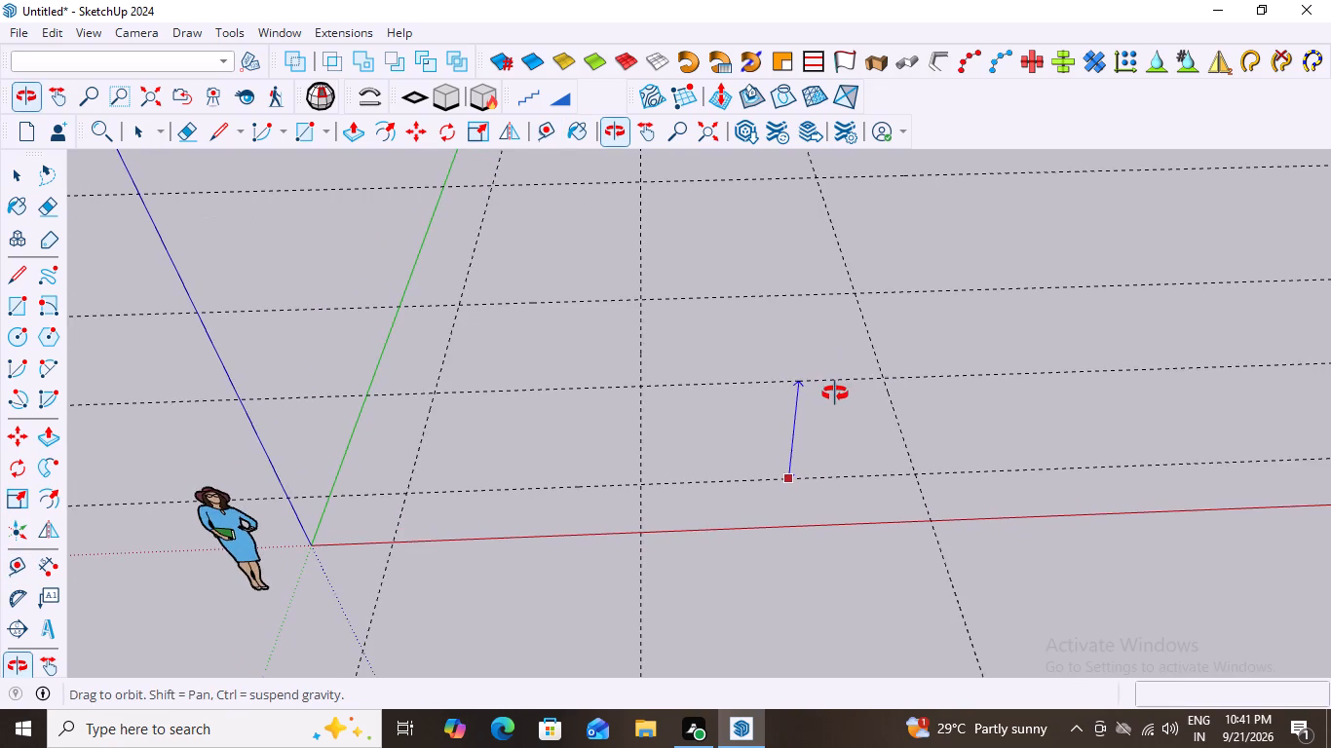
{"action": "middle_click_drag", "start_coordinate": [835, 393], "coordinate": [834, 393]}
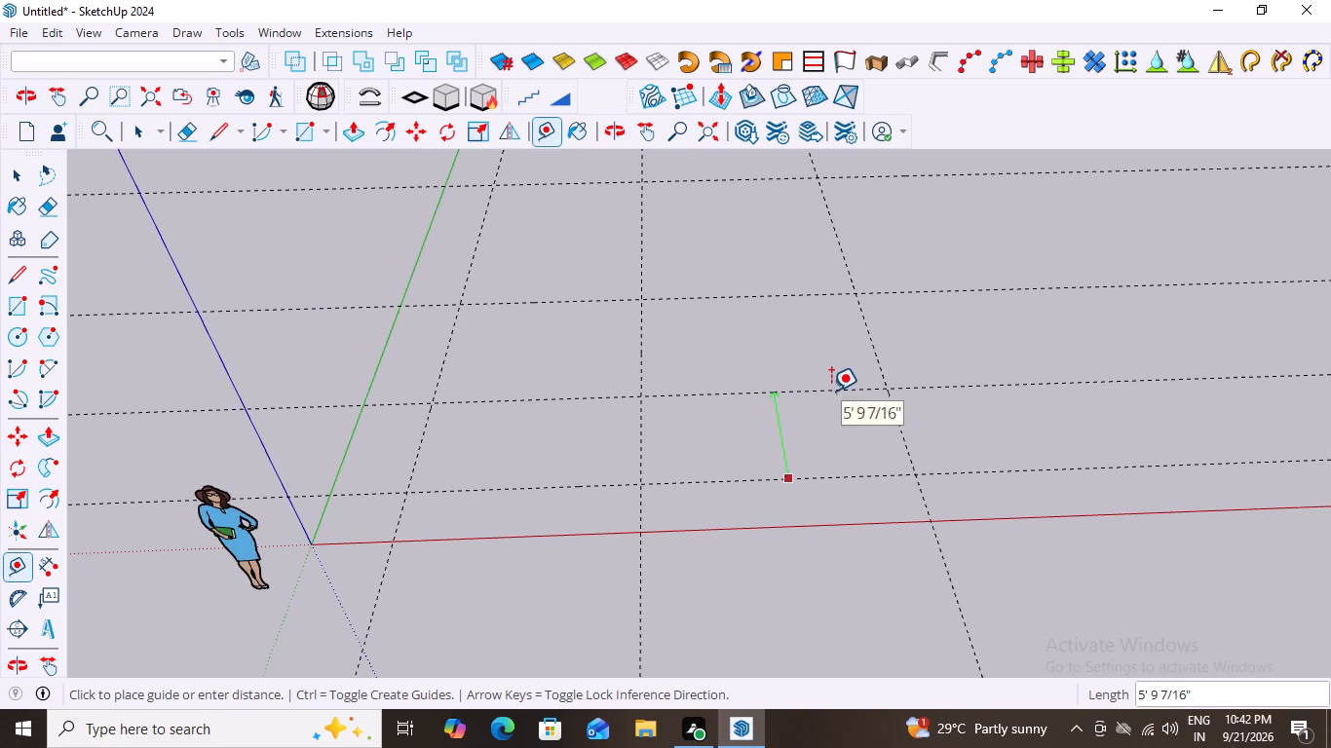
{"action": "left_click", "coordinate": [831, 391]}
{"action": "key", "text": "Escape"}
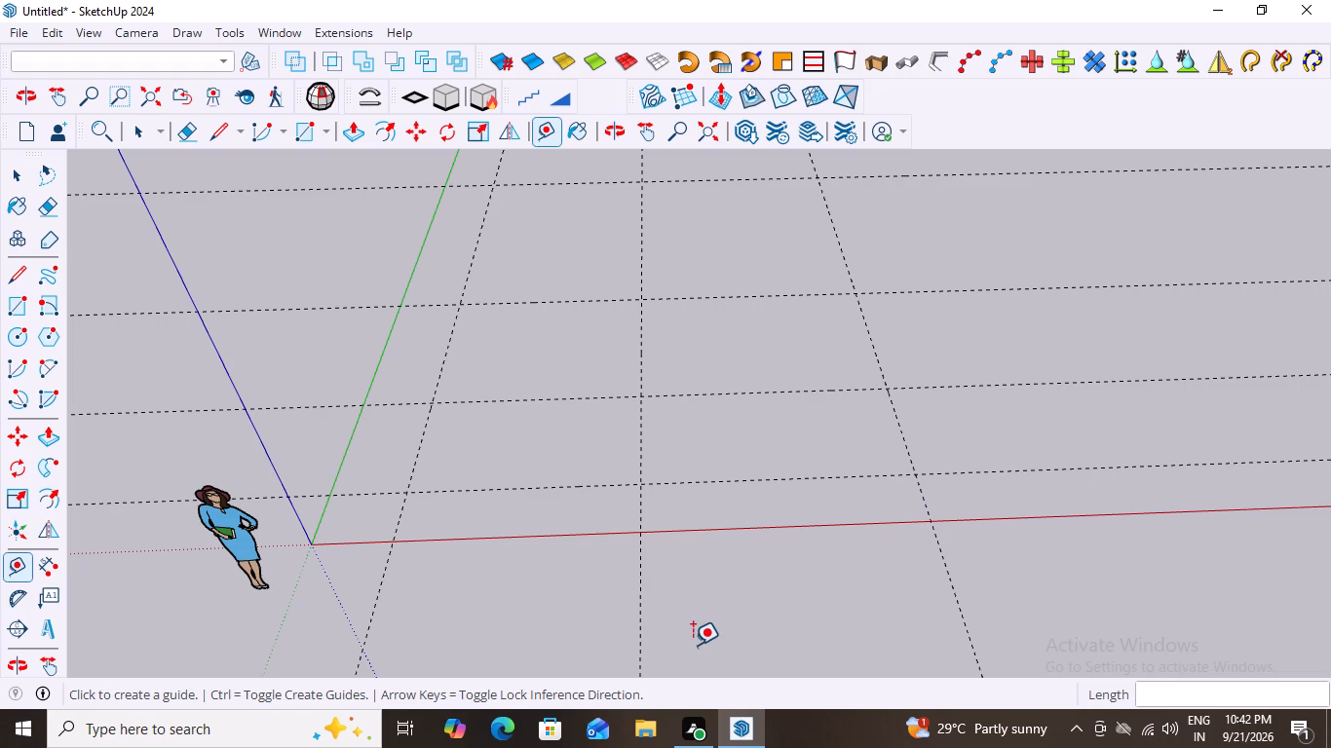
Draw a closed L-shaped face on the guide intersections with 28' and 22' outer sides, a 10' near edge and a notch about 5' 9" deep.
{"action": "key", "text": "l"}
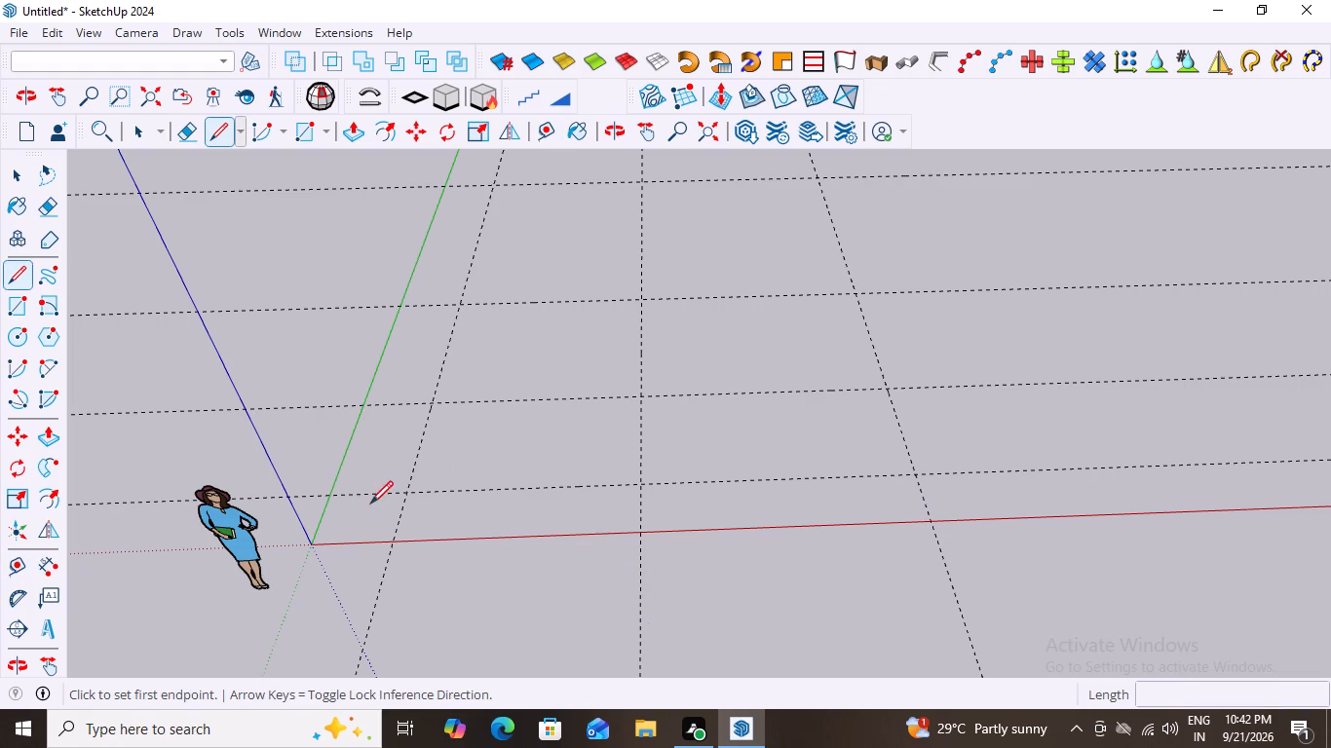
{"action": "left_click", "coordinate": [405, 497]}
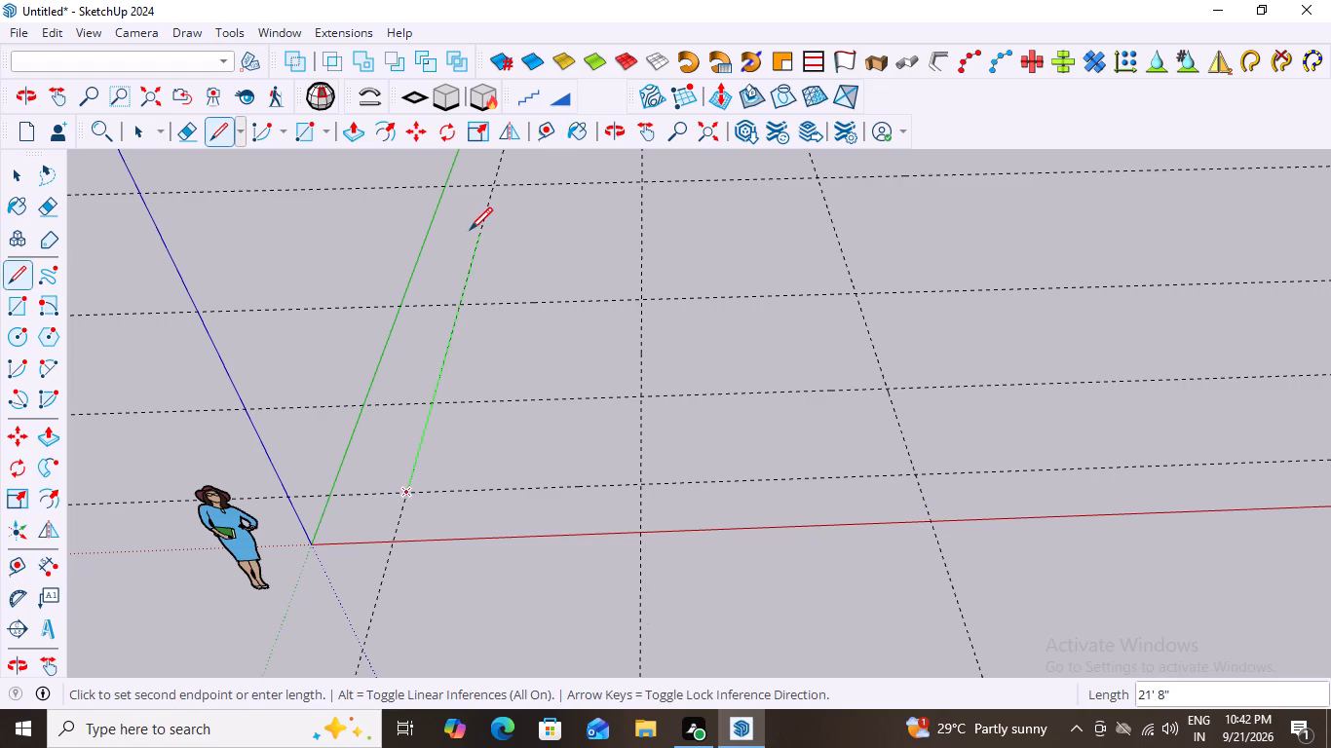
{"action": "left_click", "coordinate": [491, 182]}
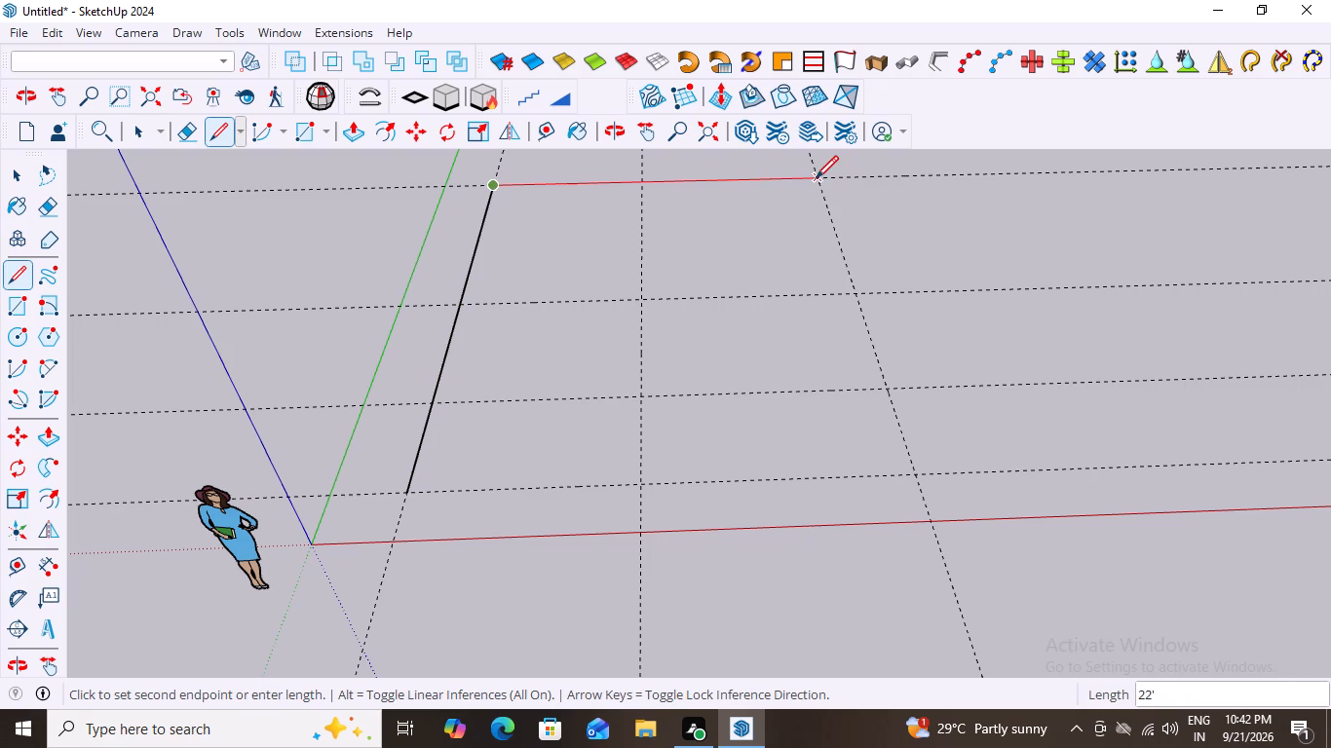
{"action": "left_click", "coordinate": [816, 178]}
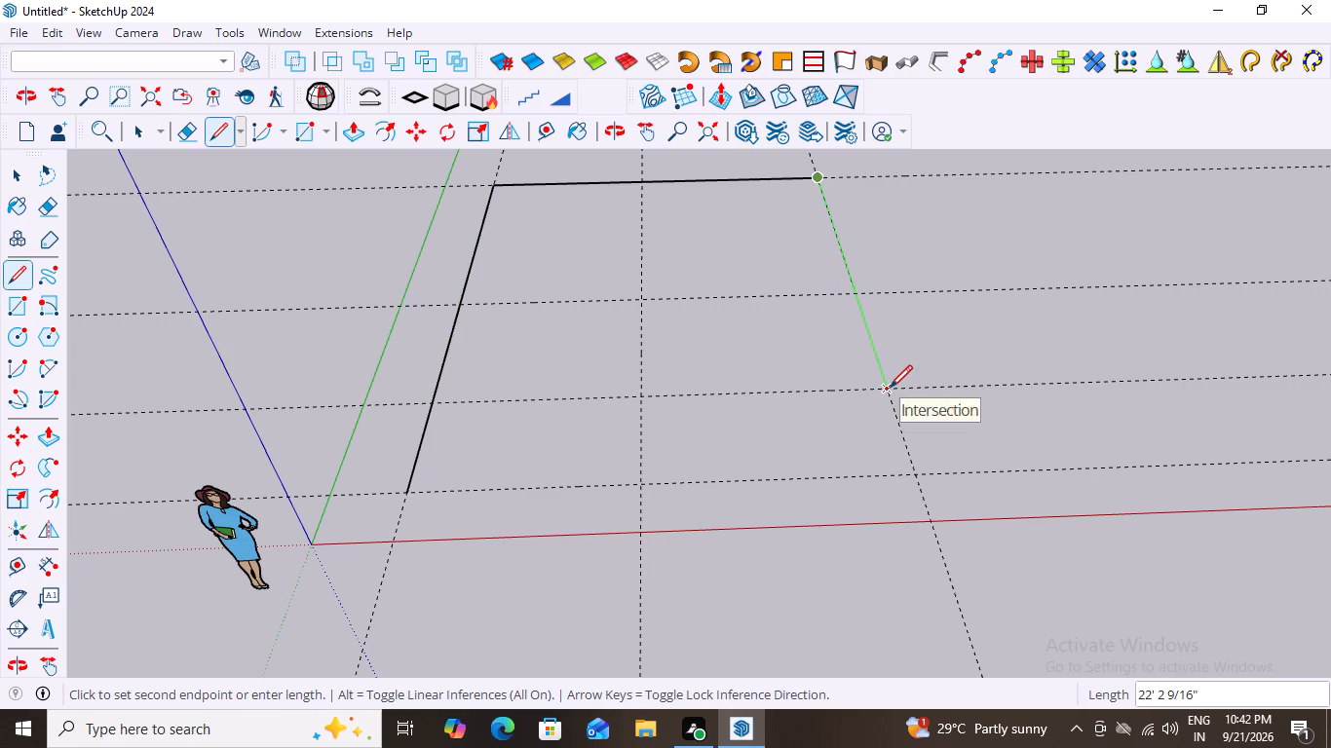
{"action": "left_click", "coordinate": [890, 388]}
{"action": "left_click_drag", "start_coordinate": [639, 394], "coordinate": [635, 417]}
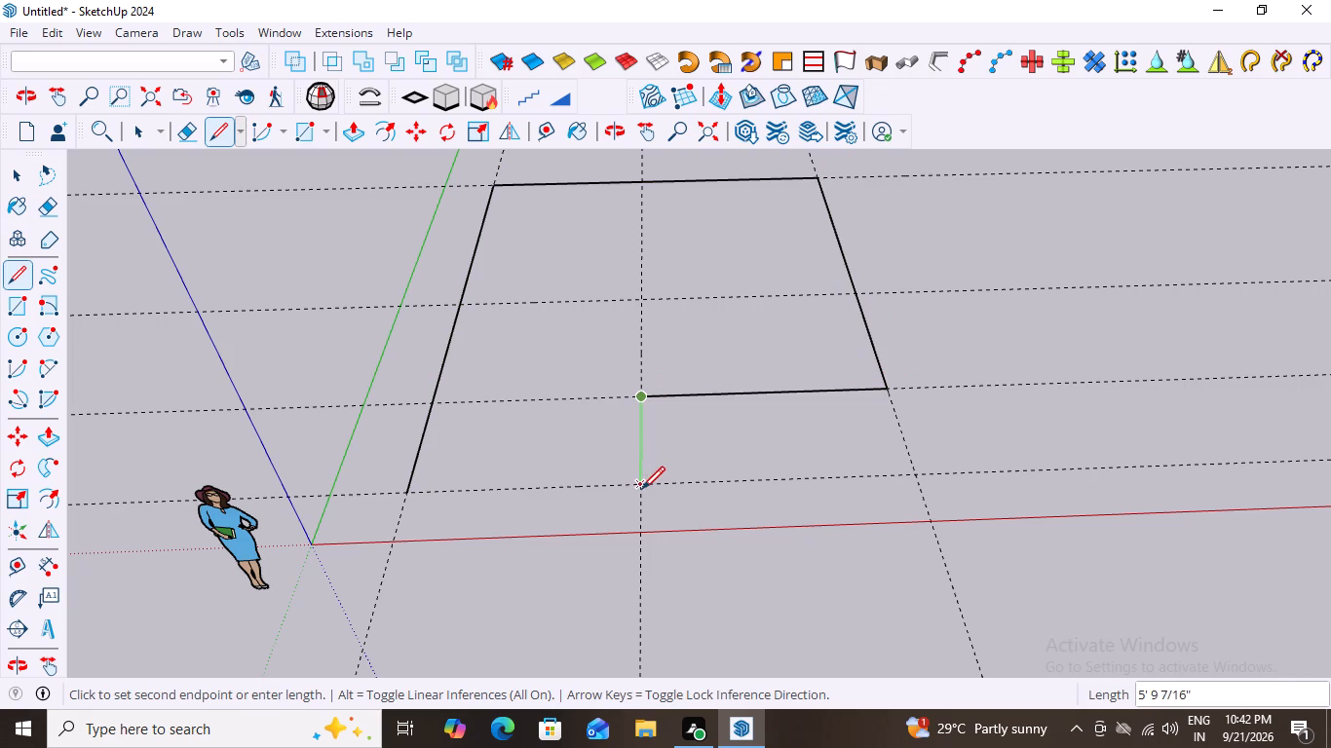
{"action": "left_click", "coordinate": [640, 487]}
{"action": "left_click", "coordinate": [403, 492]}
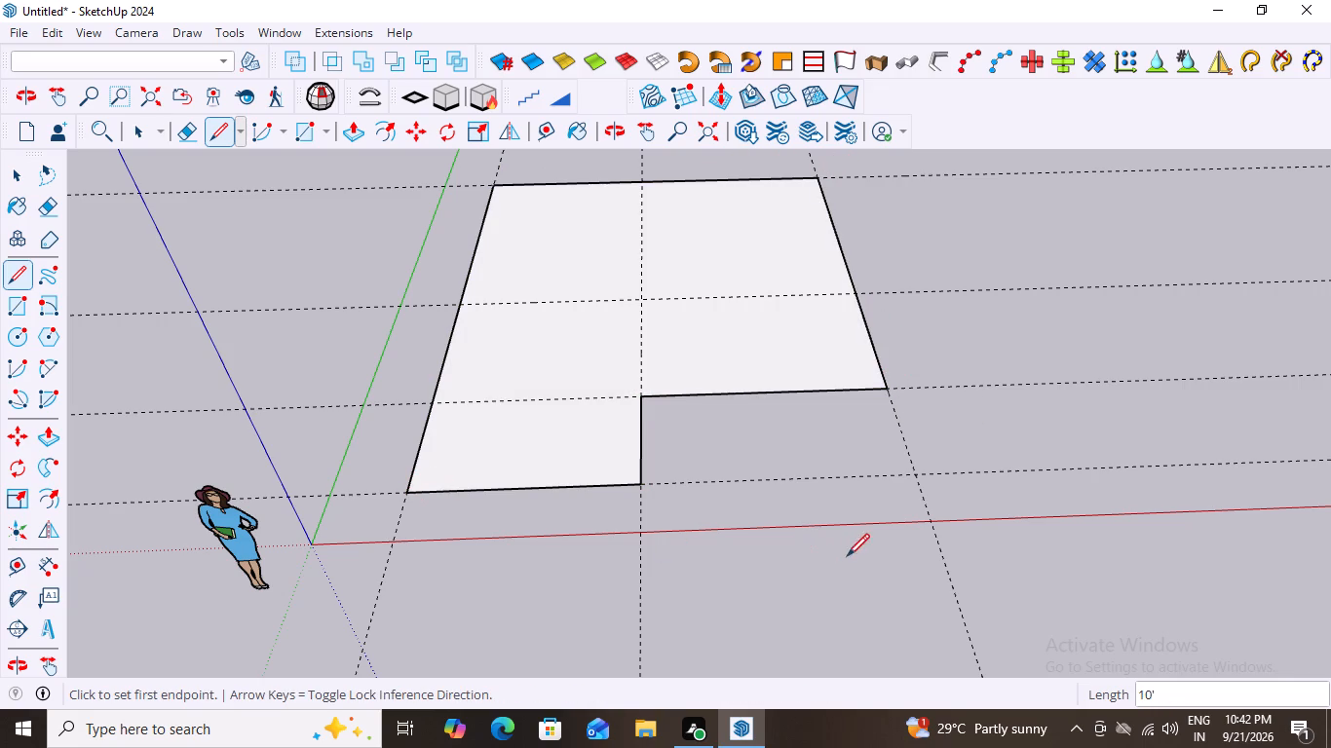
{"action": "scroll", "coordinate": [813, 528], "scroll_direction": "down", "scroll_amount": 1}
{"action": "middle_click_drag", "start_coordinate": [796, 542], "coordinate": [796, 488]}
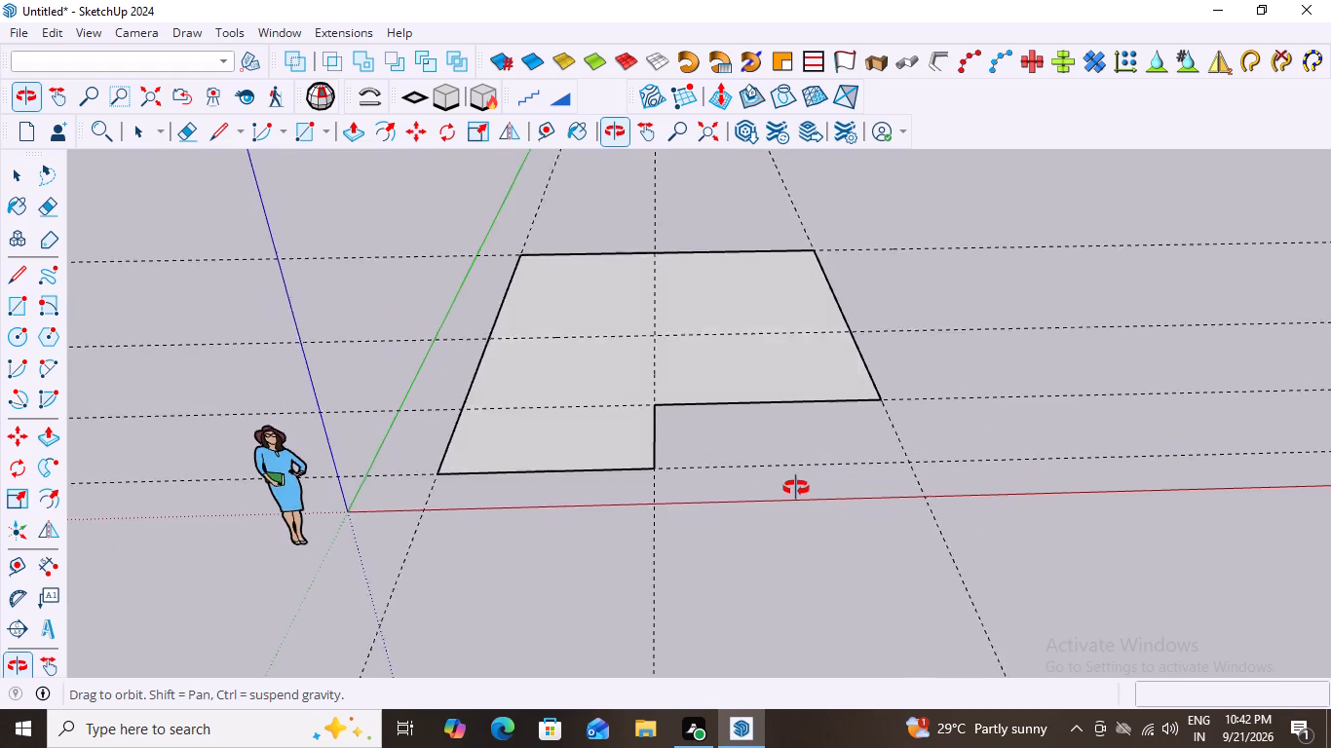
{"action": "middle_click_drag", "start_coordinate": [796, 488], "coordinate": [798, 508]}
{"action": "key", "text": "space"}
{"action": "middle_click_drag", "start_coordinate": [777, 348], "coordinate": [517, 188]}
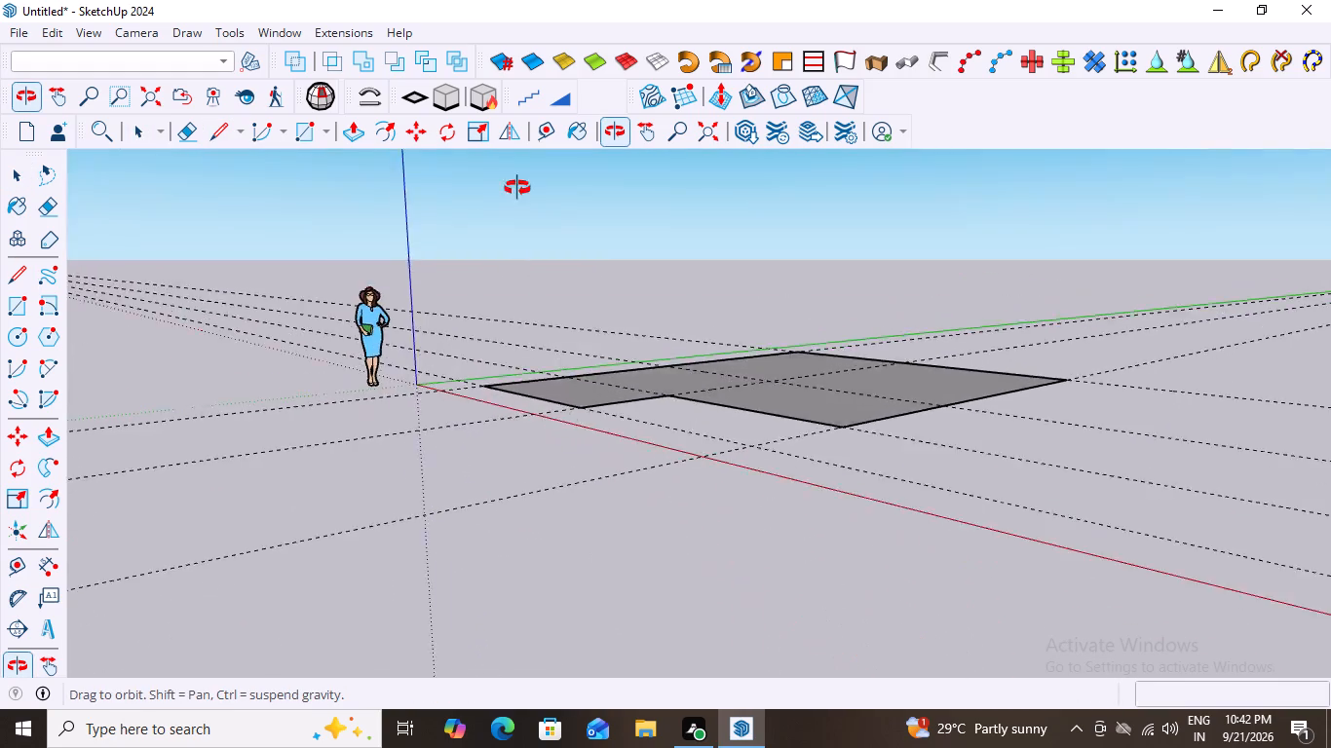
Select the whole L-shaped face with its bounding edges and make it a group.
{"action": "middle_click_drag", "start_coordinate": [517, 188], "coordinate": [846, 416]}
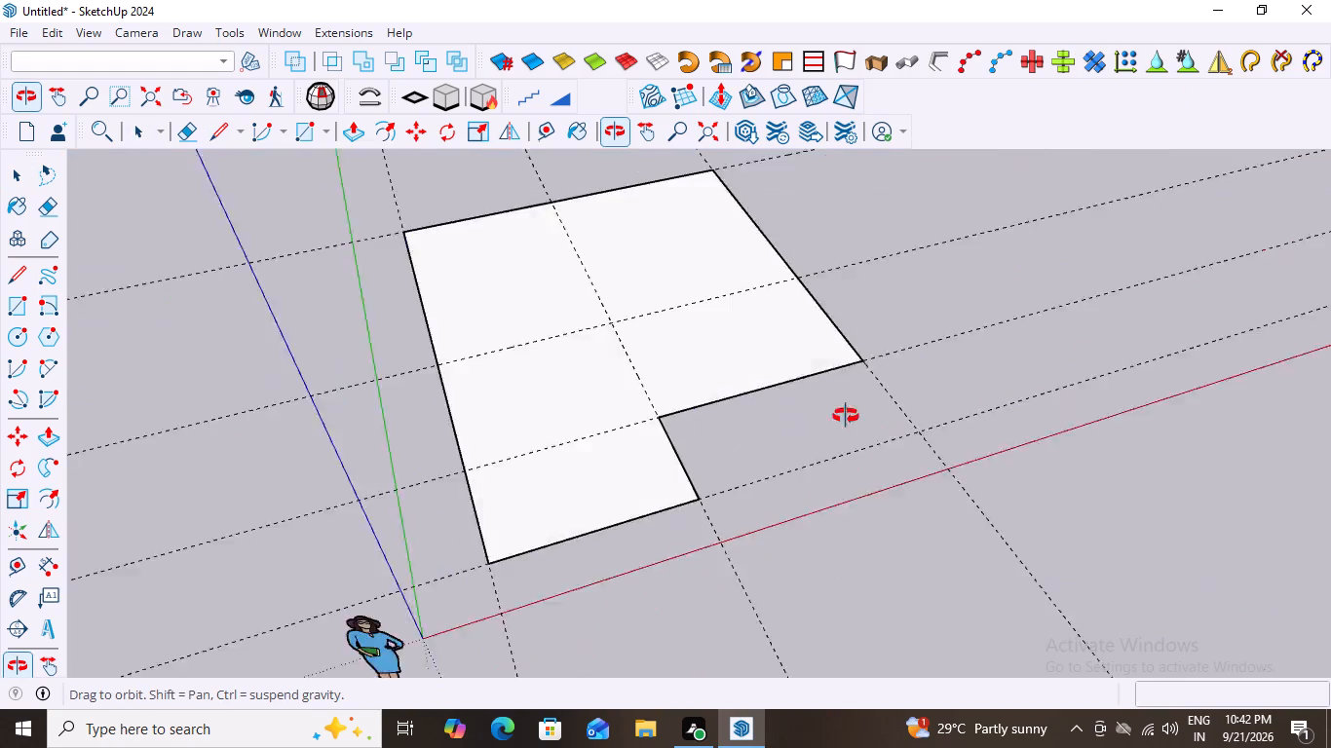
{"action": "middle_click_drag", "start_coordinate": [846, 416], "coordinate": [728, 480]}
{"action": "scroll", "coordinate": [740, 470], "scroll_direction": "down", "scroll_amount": 6}
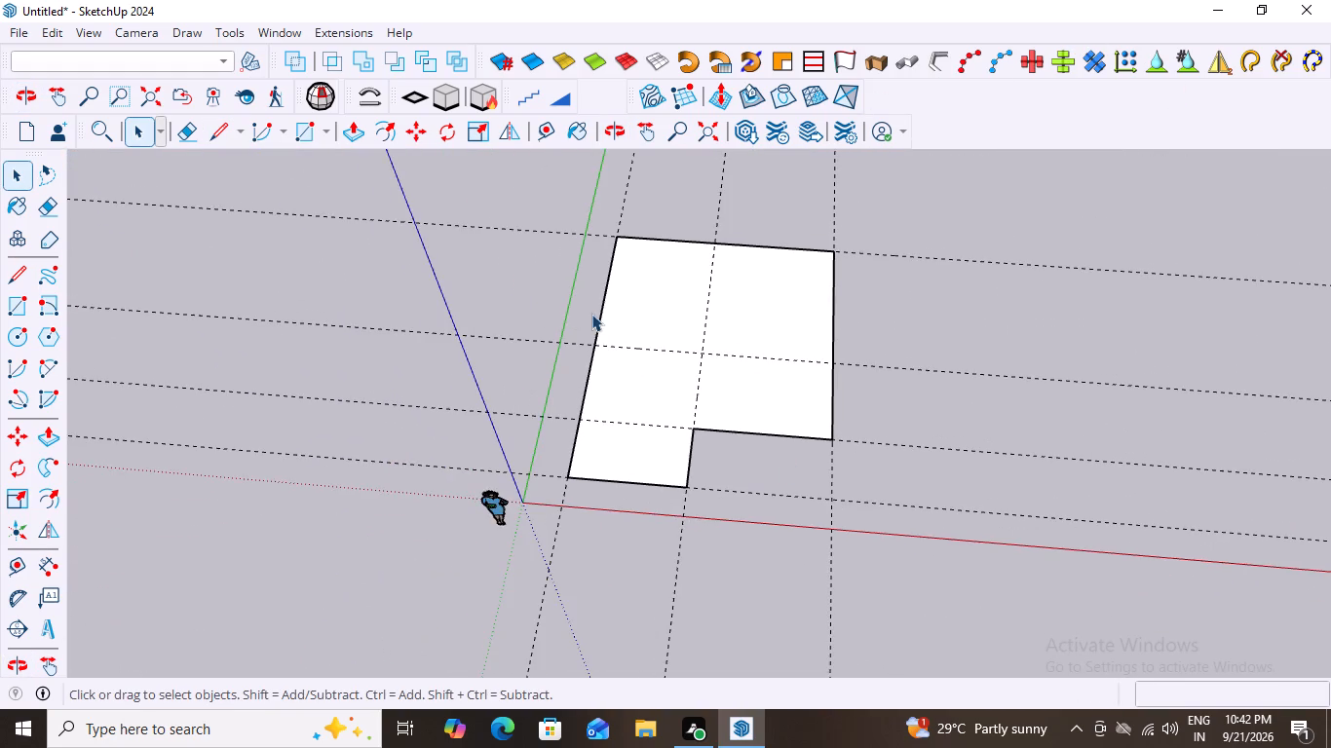
{"action": "scroll", "coordinate": [592, 314], "scroll_direction": "up", "scroll_amount": 2}
{"action": "middle_click_drag", "start_coordinate": [791, 408], "coordinate": [845, 385]}
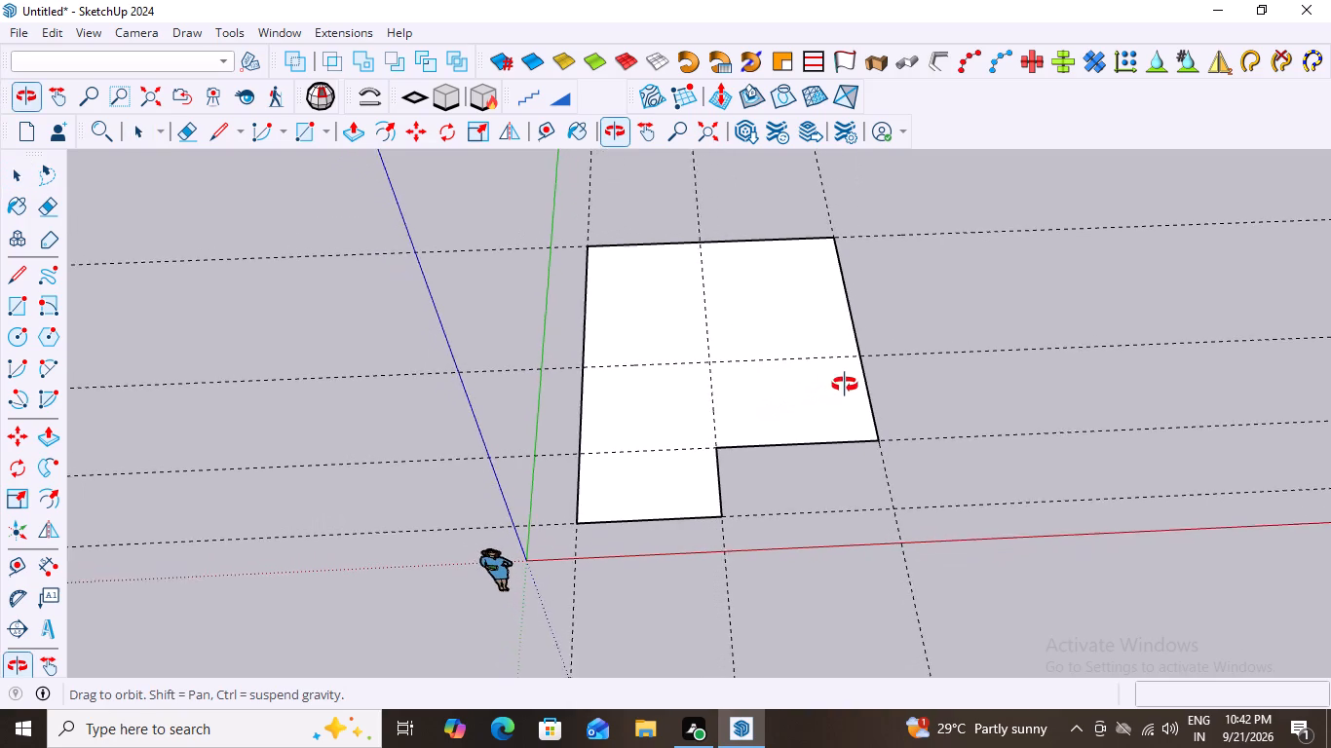
{"action": "middle_click_drag", "start_coordinate": [845, 385], "coordinate": [847, 385]}
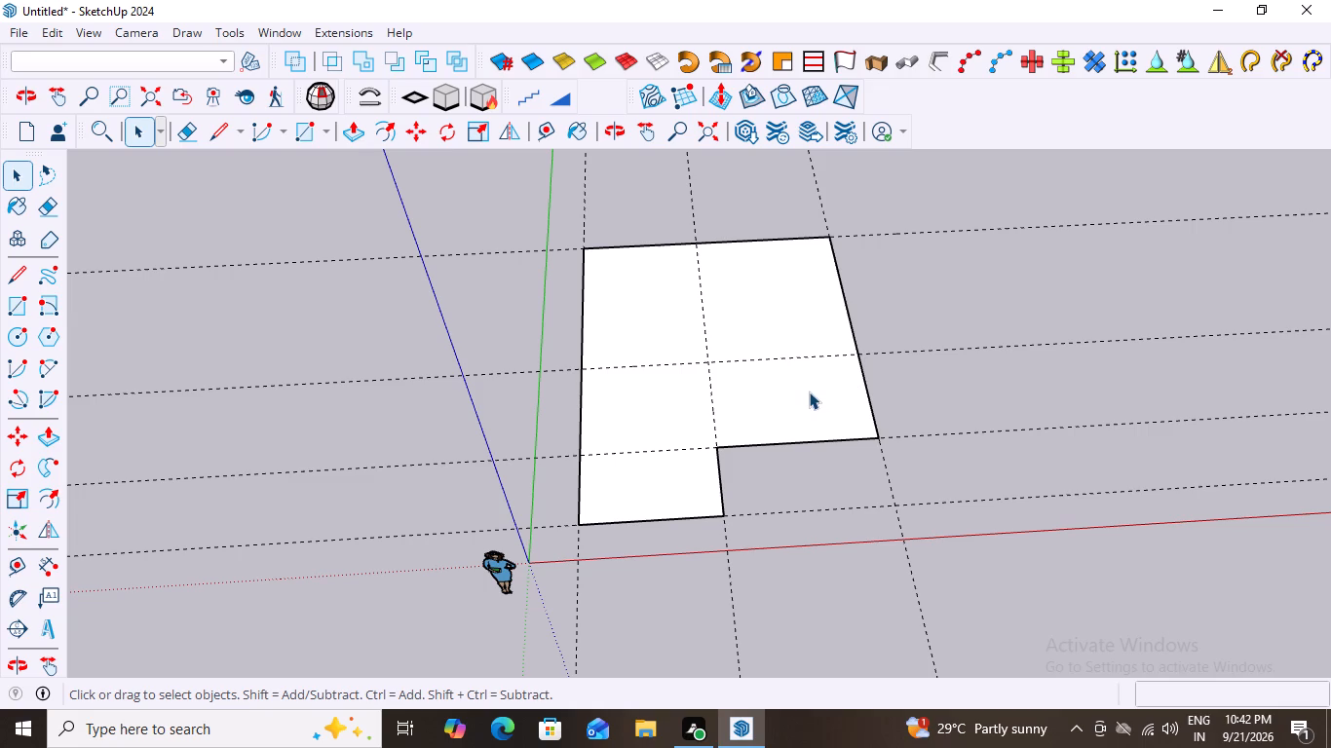
{"action": "left_click", "coordinate": [809, 392]}
{"action": "triple_click", "coordinate": [798, 392]}
{"action": "left_click", "coordinate": [798, 392]}
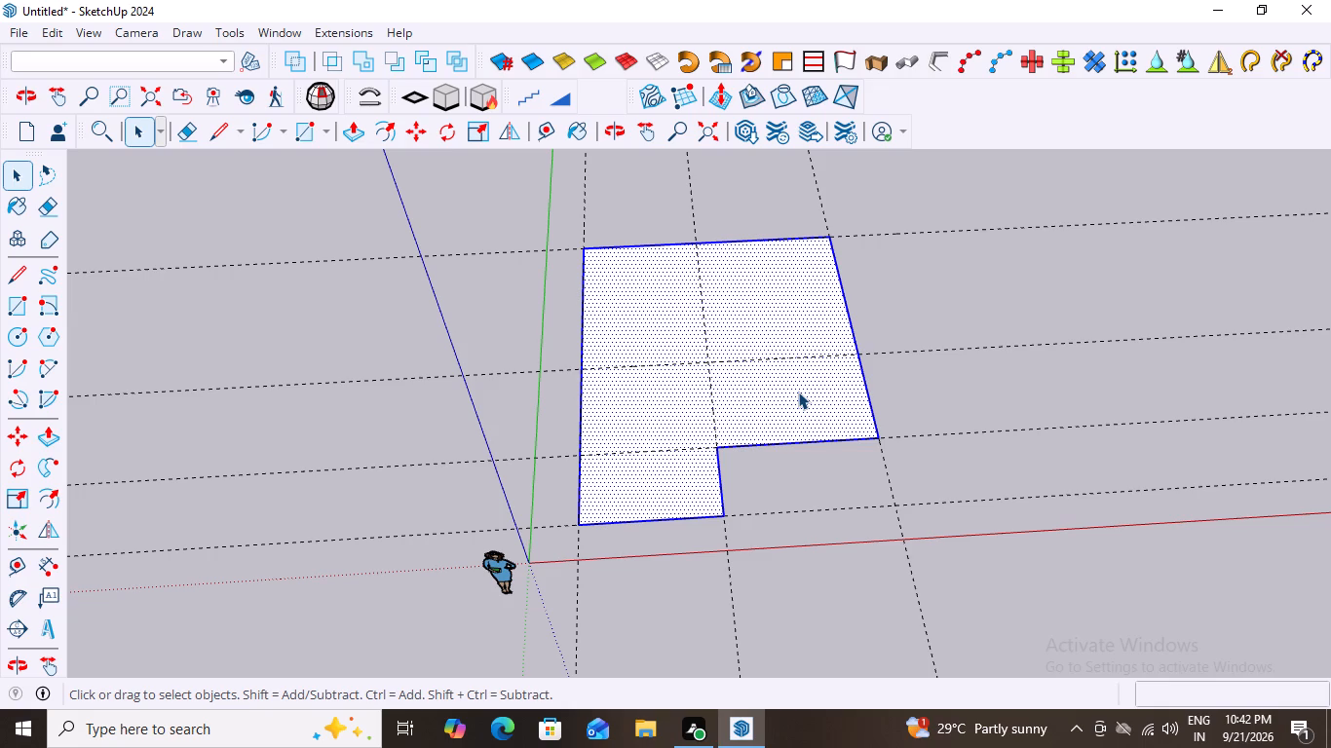
{"action": "right_click", "coordinate": [798, 392]}
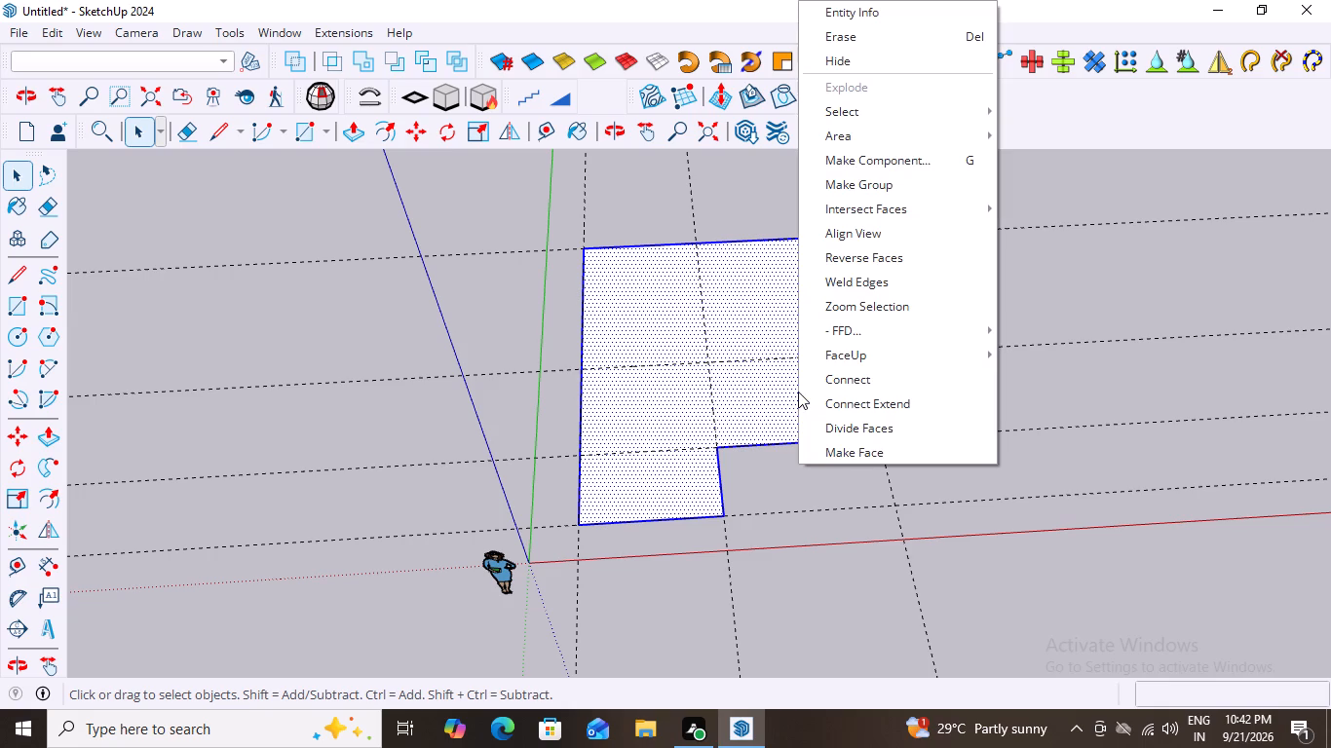
{"action": "left_click", "coordinate": [864, 181]}
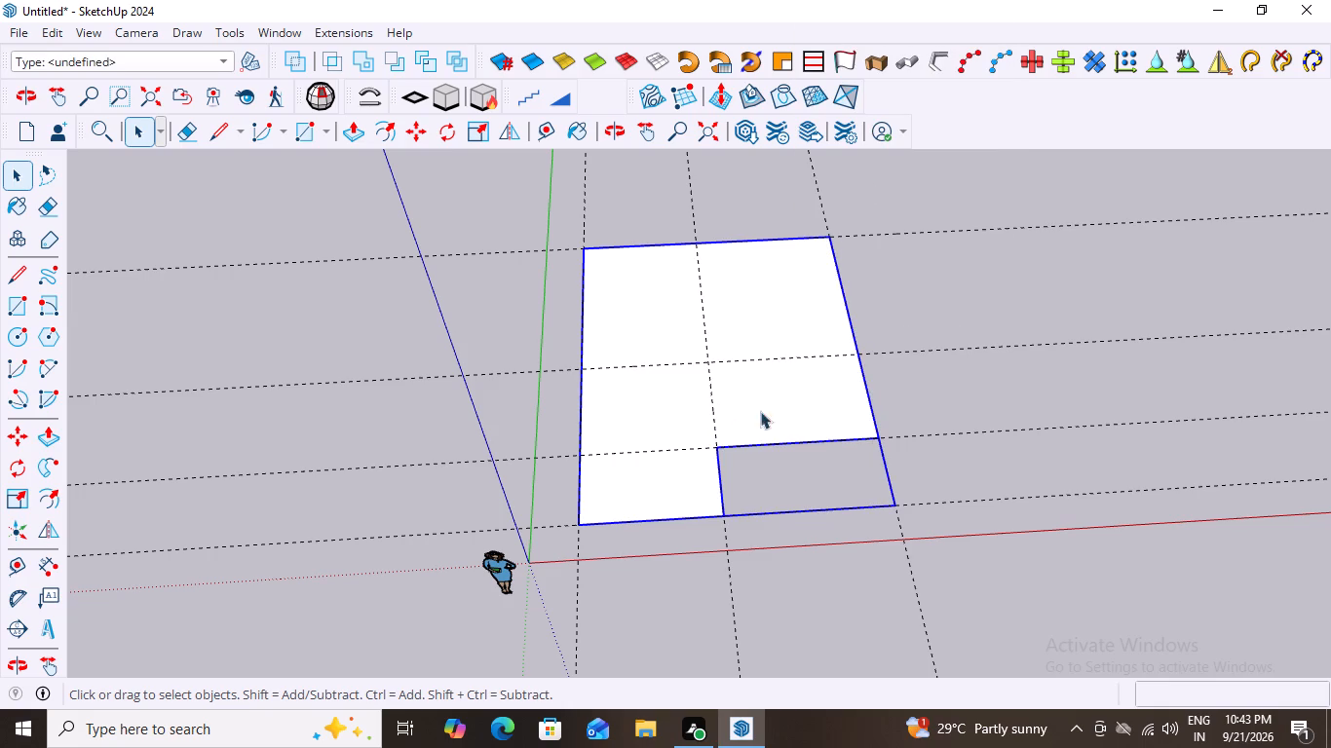
Inside the group, offset the L-shaped outline 9" inward to form the wall thickness, and close the group.
{"action": "middle_click_drag", "start_coordinate": [815, 499], "coordinate": [818, 480]}
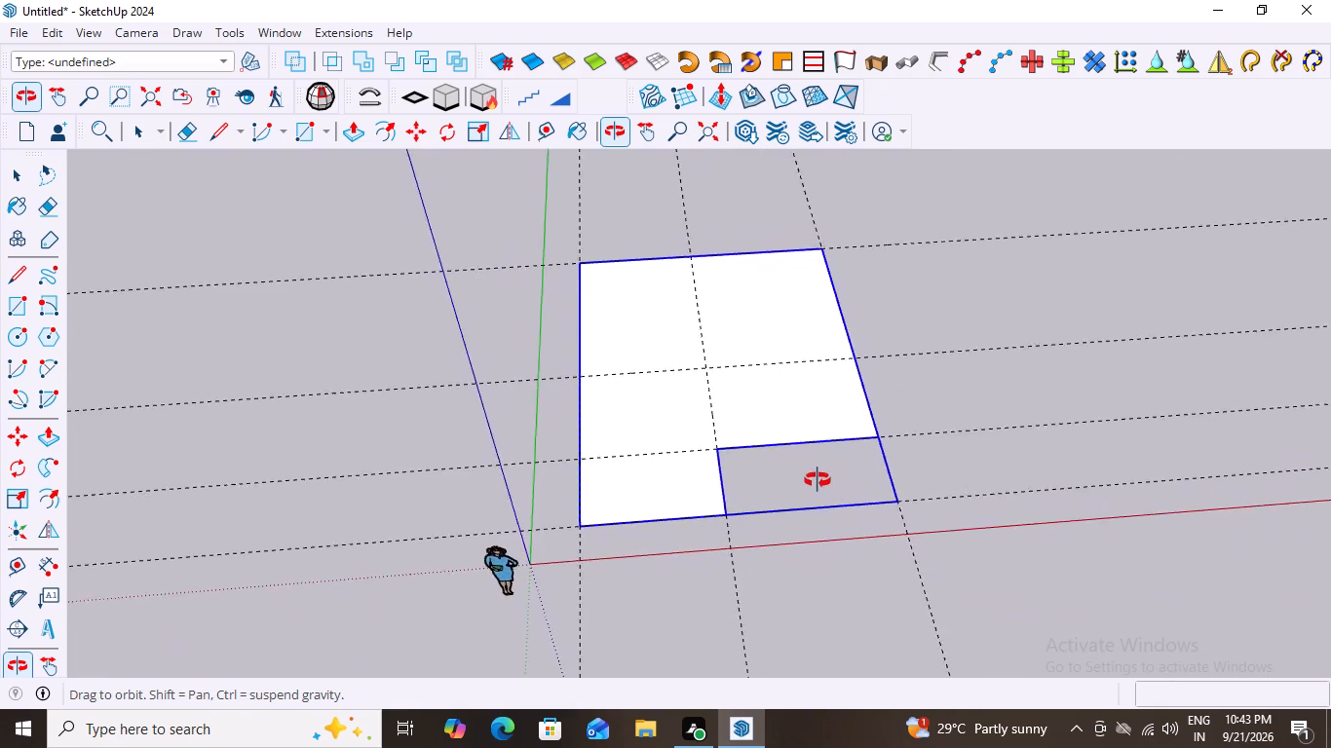
{"action": "middle_click_drag", "start_coordinate": [818, 480], "coordinate": [771, 489]}
{"action": "middle_click_drag", "start_coordinate": [770, 490], "coordinate": [800, 485]}
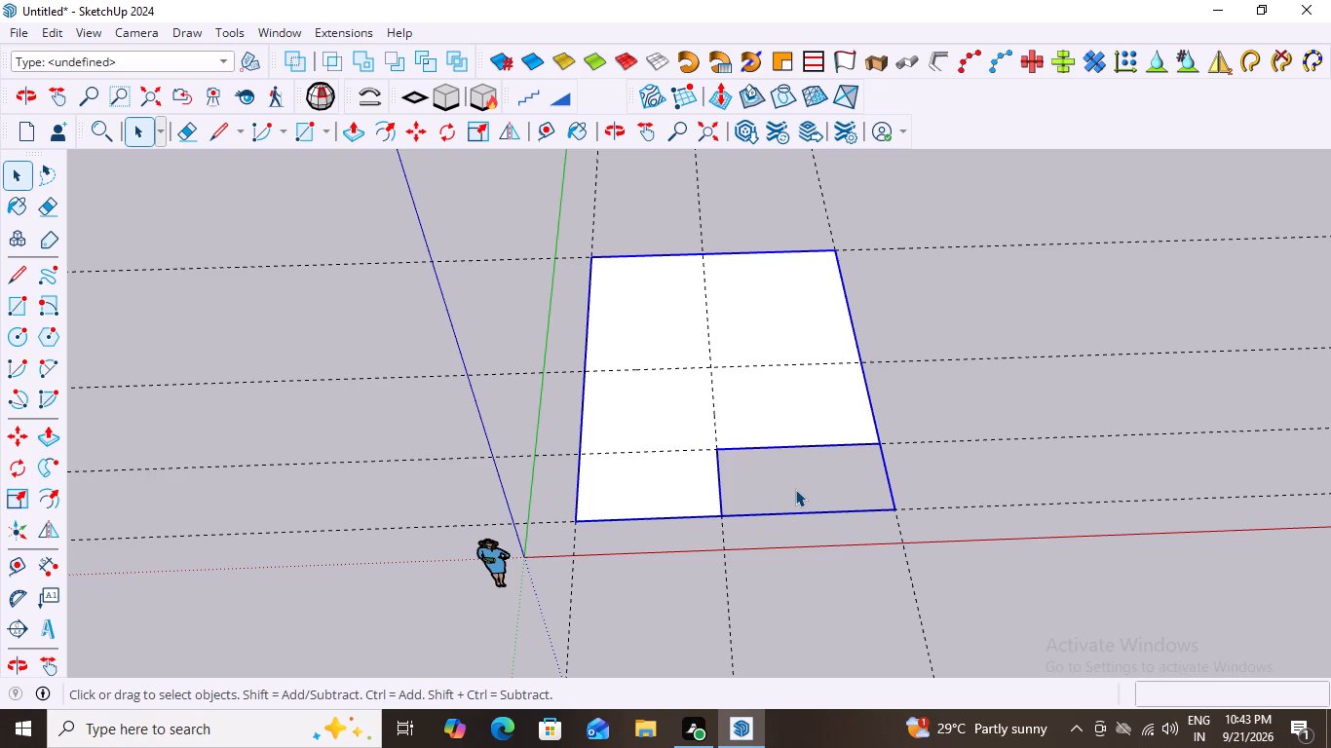
{"action": "middle_click_drag", "start_coordinate": [795, 489], "coordinate": [827, 414]}
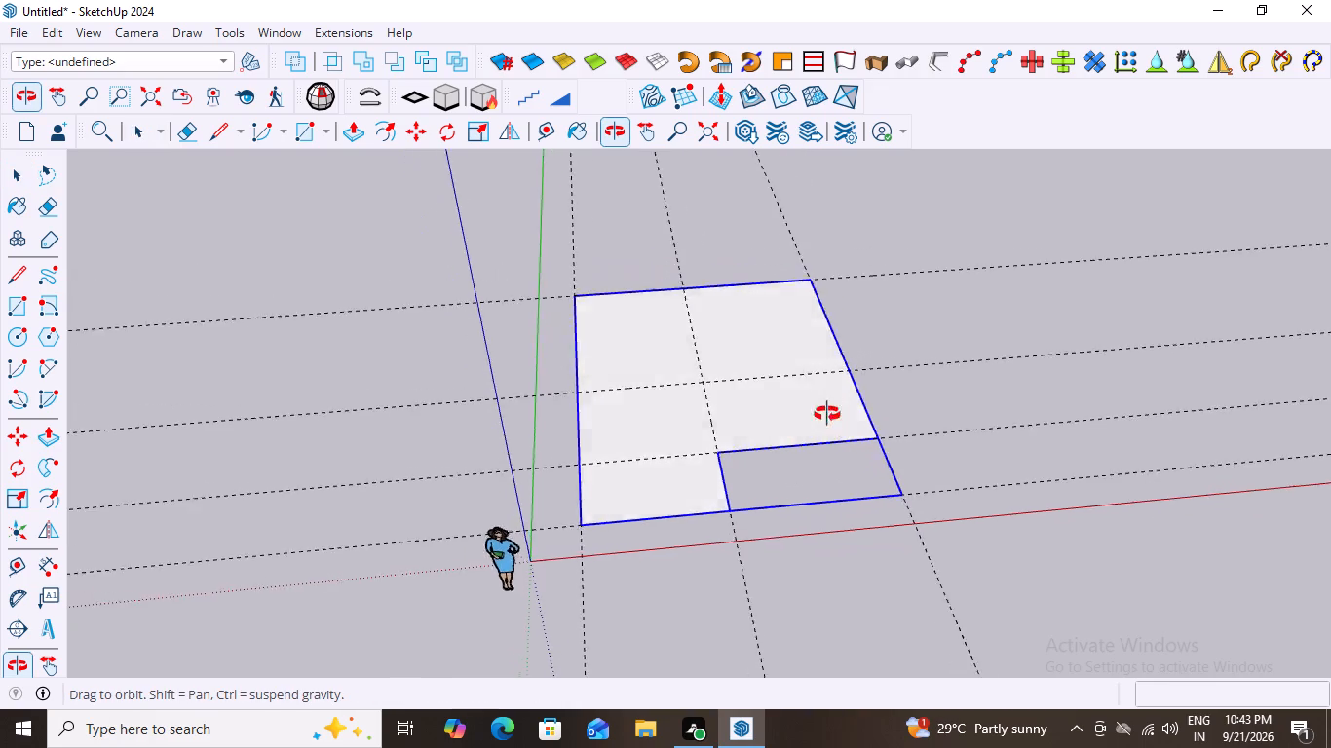
{"action": "middle_click_drag", "start_coordinate": [827, 414], "coordinate": [812, 332]}
{"action": "scroll", "coordinate": [756, 501], "scroll_direction": "up", "scroll_amount": 2}
{"action": "middle_click_drag", "start_coordinate": [774, 454], "coordinate": [772, 553]}
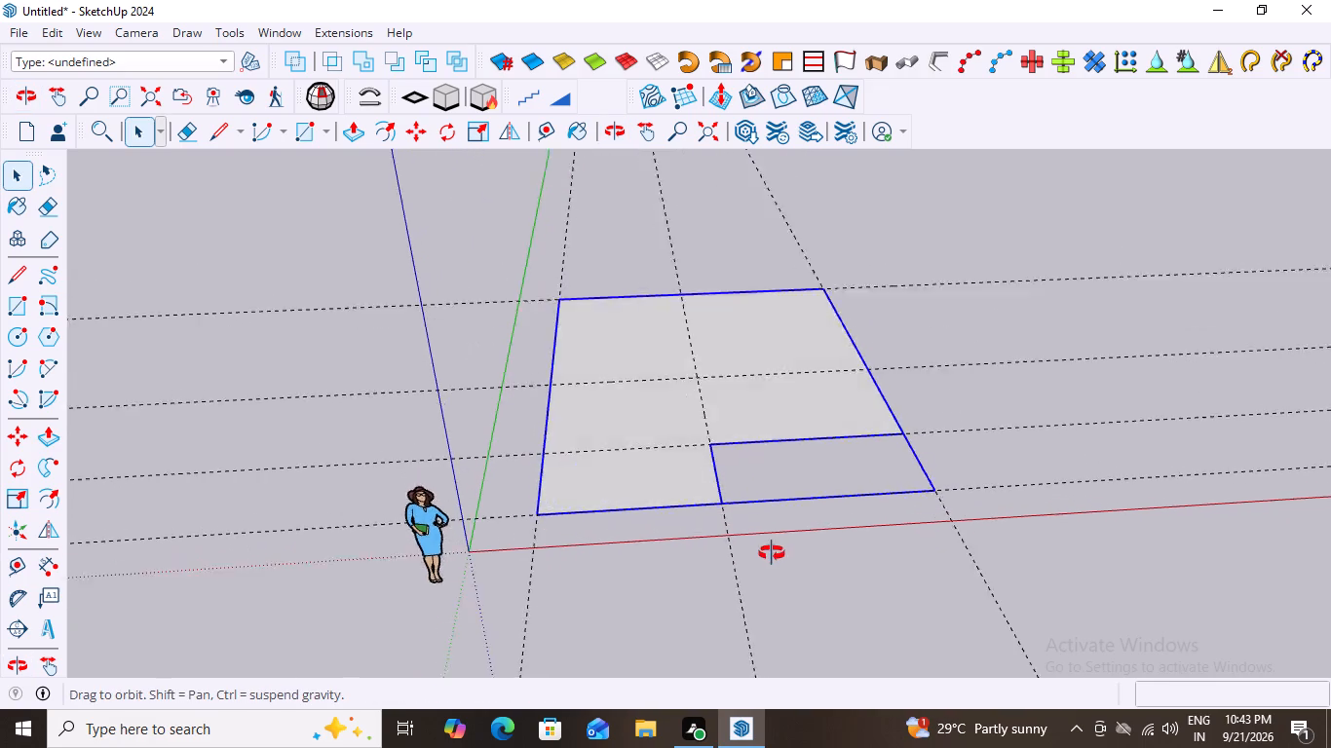
{"action": "middle_click_drag", "start_coordinate": [772, 553], "coordinate": [750, 605]}
{"action": "scroll", "coordinate": [750, 605], "scroll_direction": "up", "scroll_amount": 1}
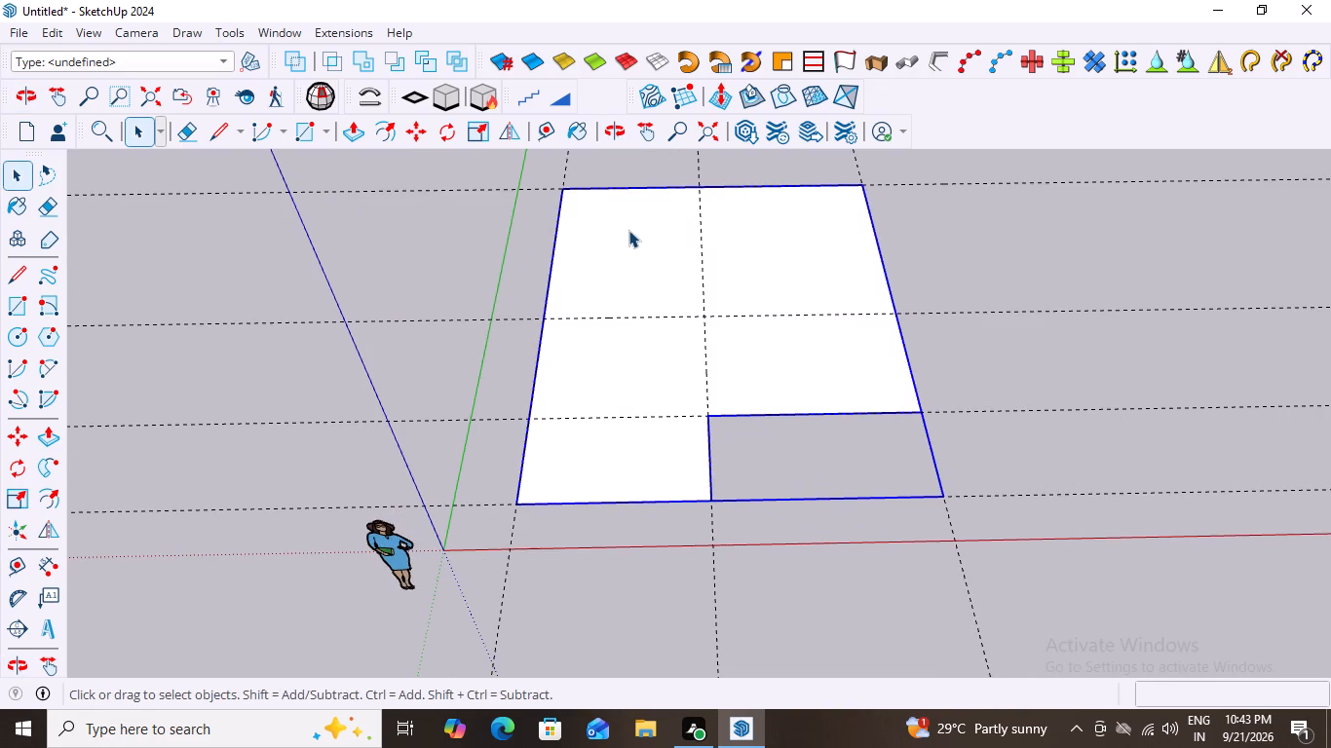
{"action": "triple_click", "coordinate": [628, 230]}
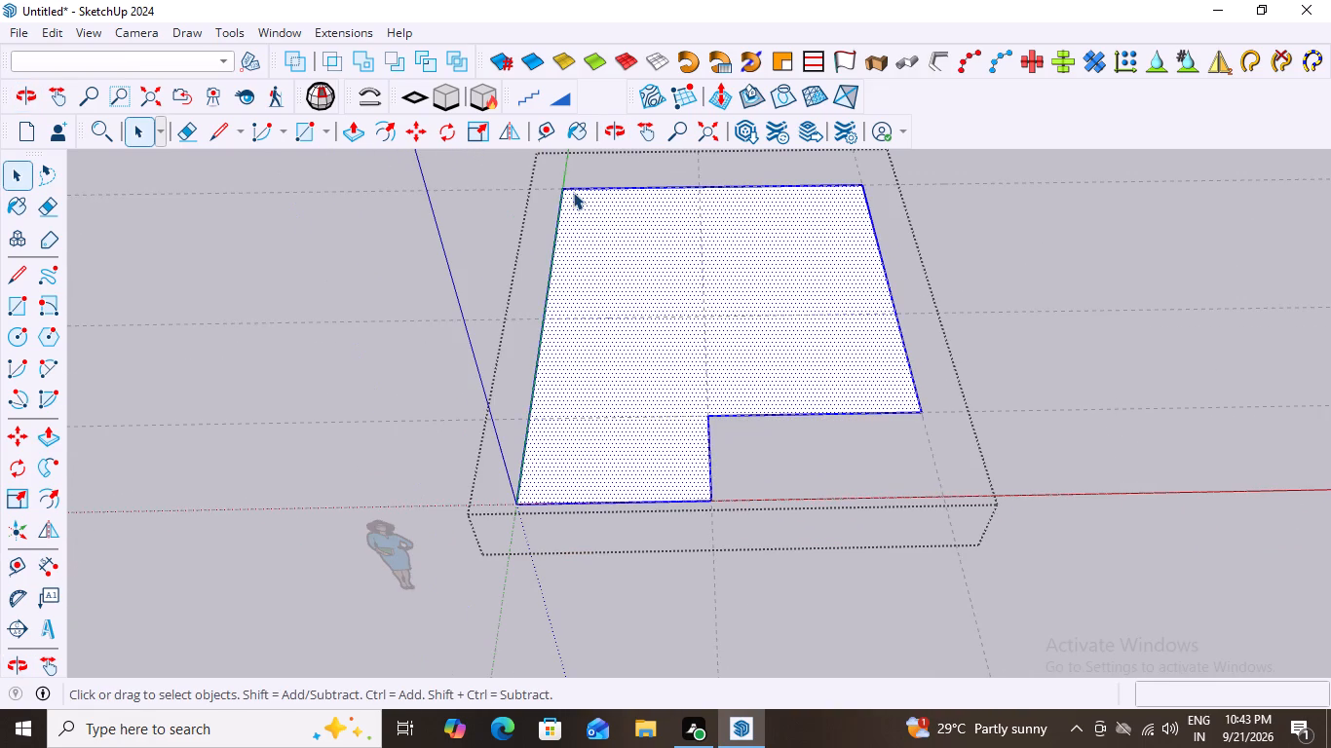
{"action": "key", "text": "f"}
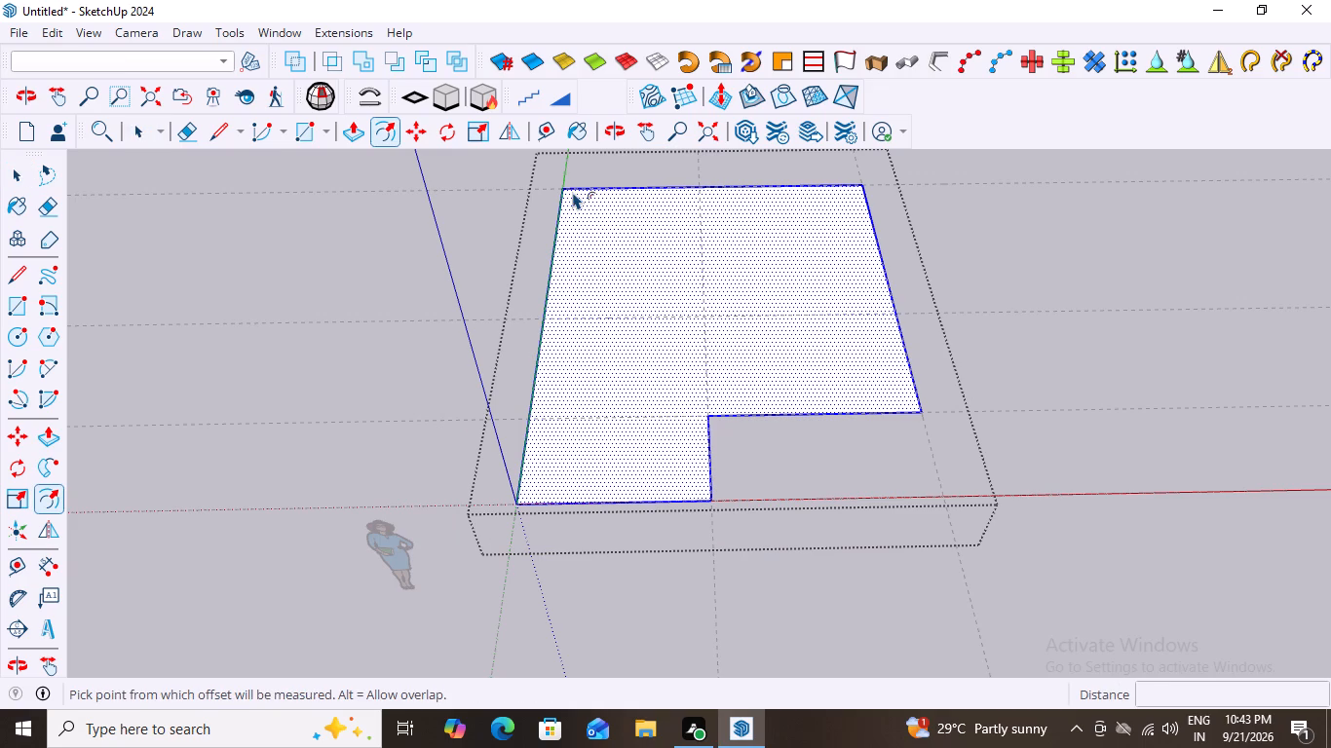
{"action": "left_click", "coordinate": [604, 189]}
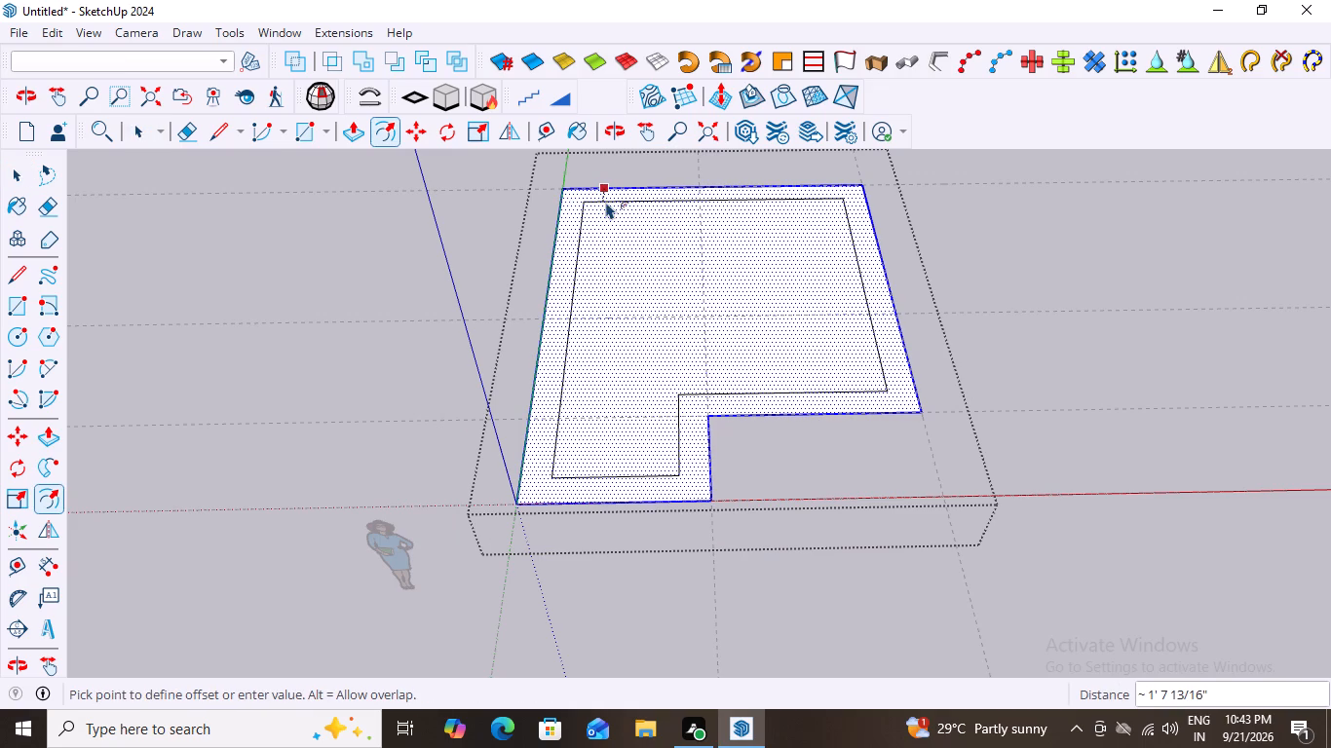
{"action": "key", "text": "9"}
{"action": "key", "text": "shift+quotedbl"}
{"action": "key", "text": "Return"}
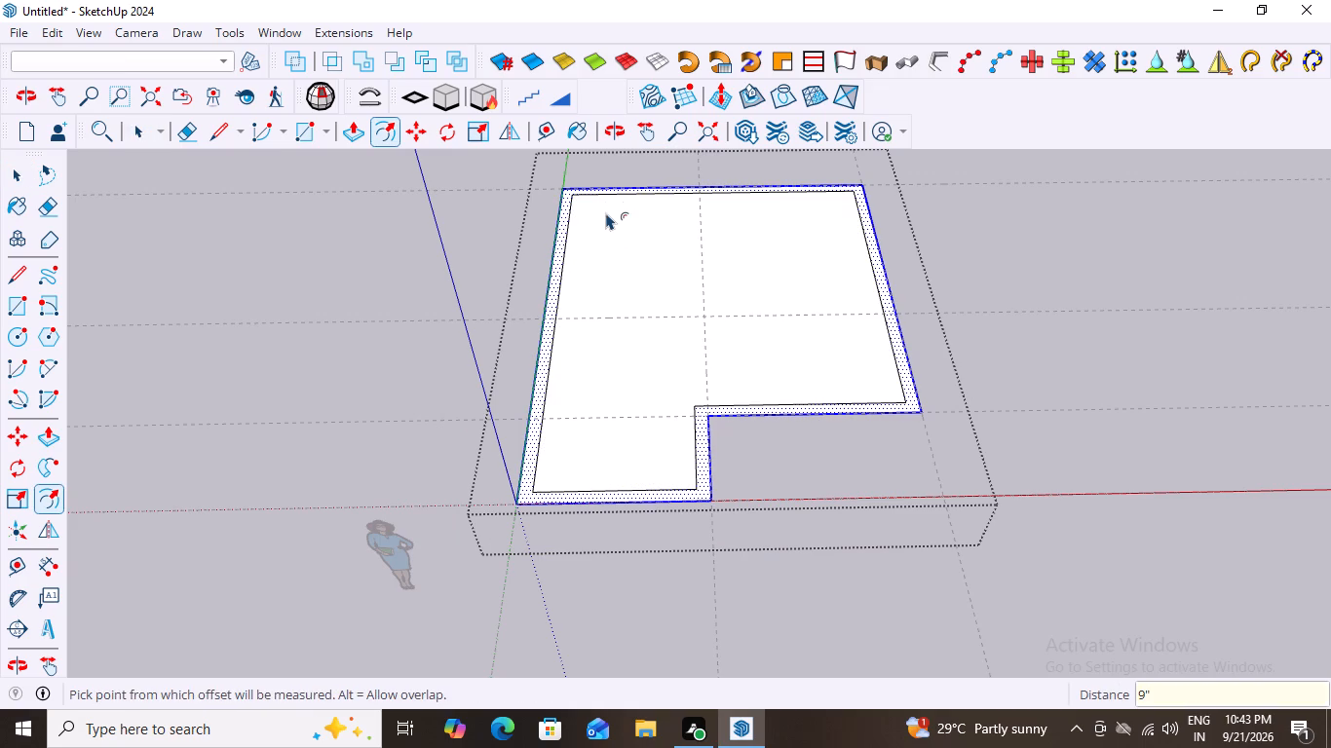
{"action": "middle_click_drag", "start_coordinate": [854, 450], "coordinate": [901, 402]}
{"action": "scroll", "coordinate": [742, 460], "scroll_direction": "up", "scroll_amount": 3}
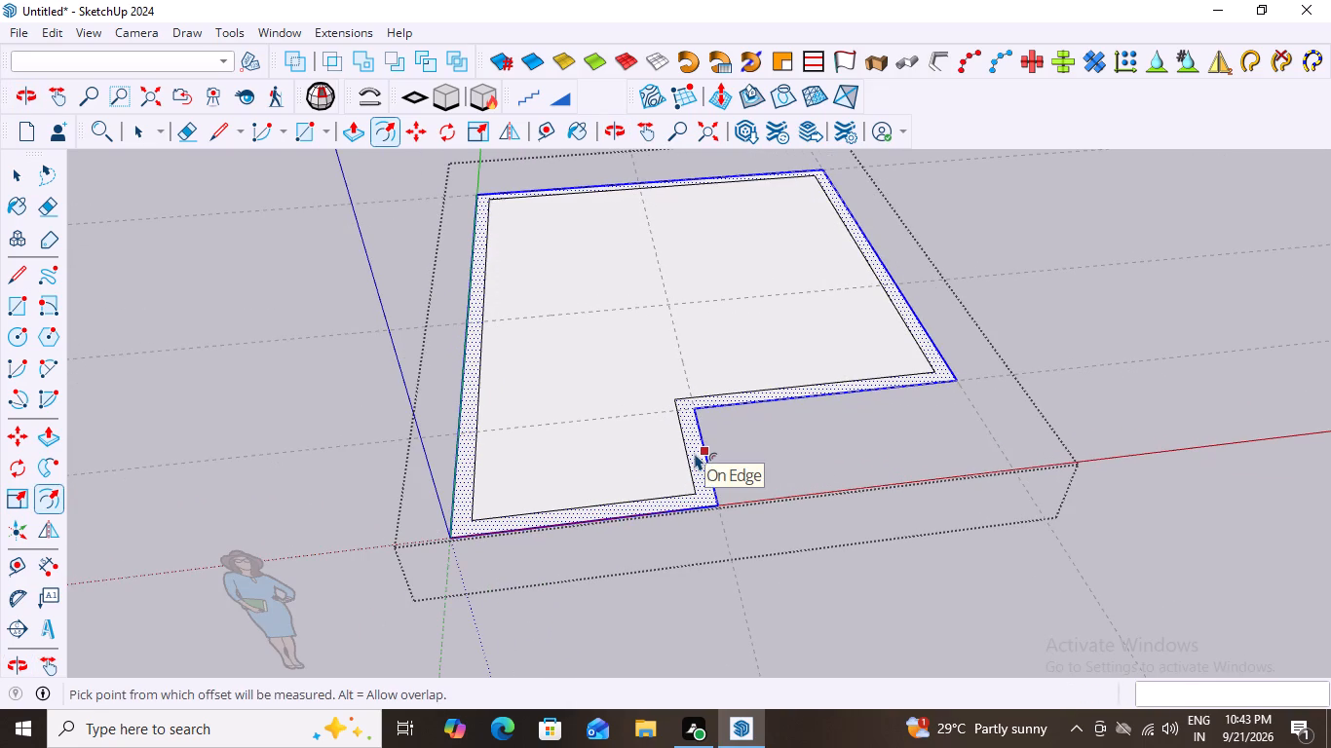
{"action": "key", "text": "space"}
{"action": "key", "text": "space"}
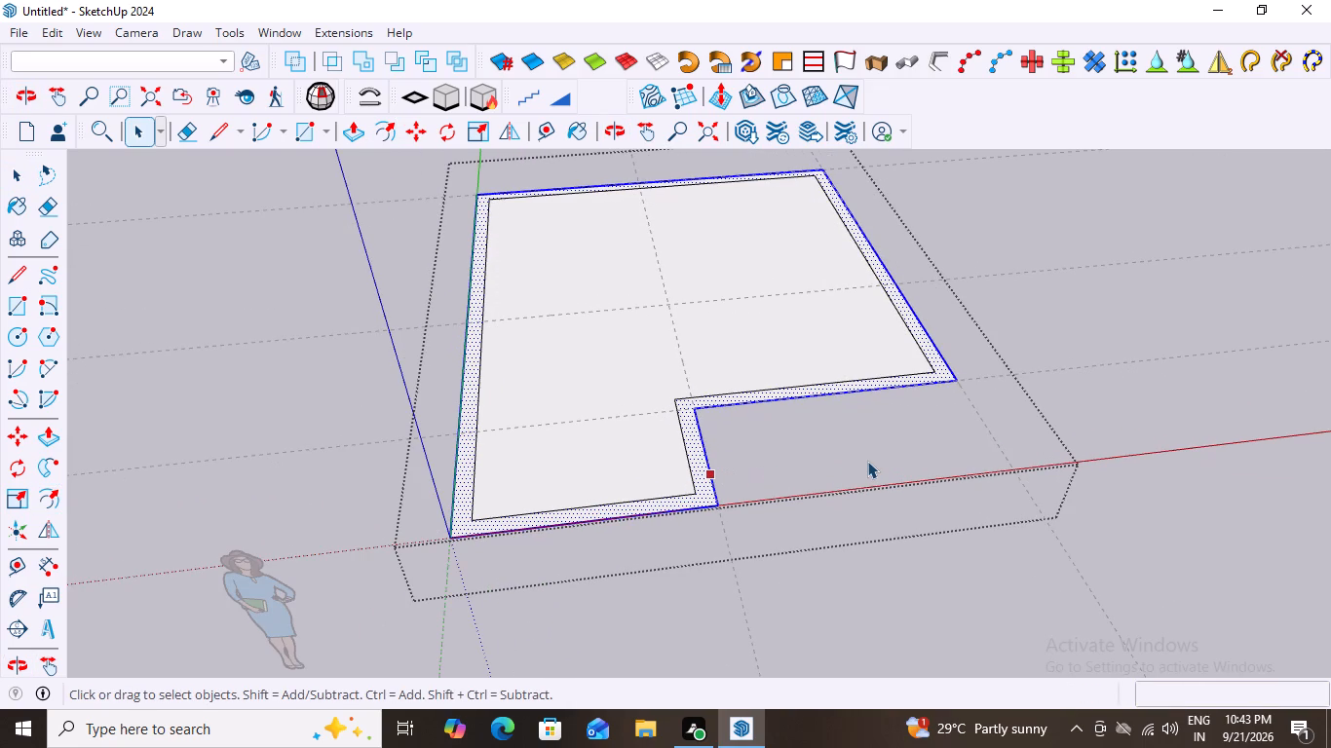
{"action": "key", "text": "space"}
{"action": "left_click", "coordinate": [1079, 270]}
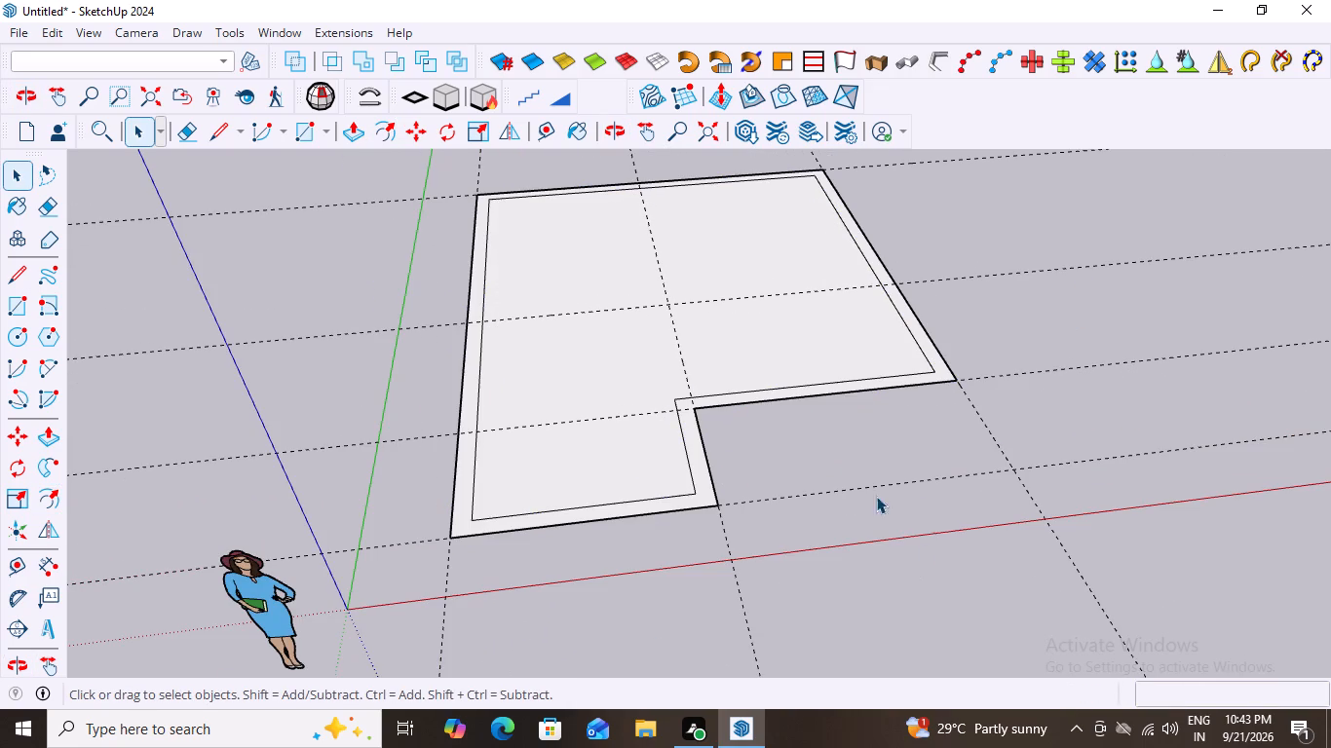
Reopen the group and push/pull the 9" wall strip around the L-shaped floor up 10'.
{"action": "triple_click", "coordinate": [703, 464]}
{"action": "double_click", "coordinate": [703, 464]}
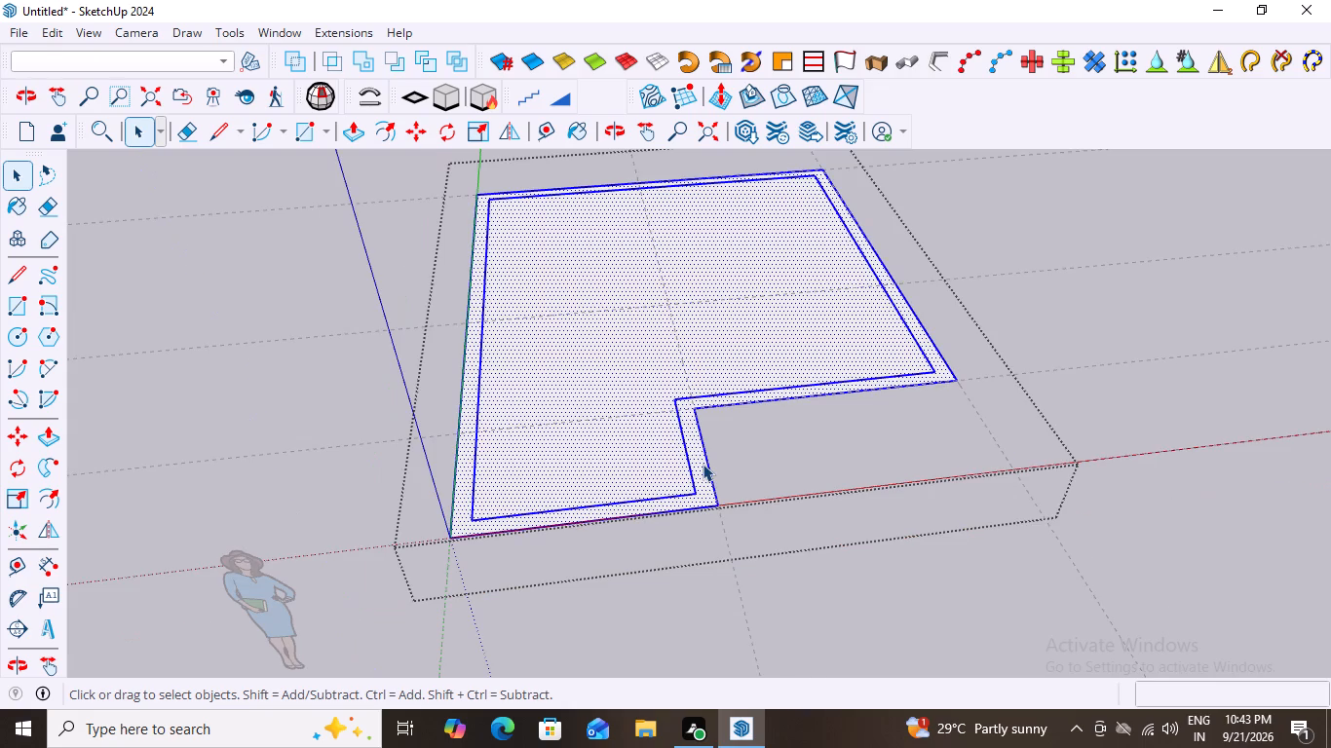
{"action": "double_click", "coordinate": [703, 464]}
{"action": "key", "text": "p"}
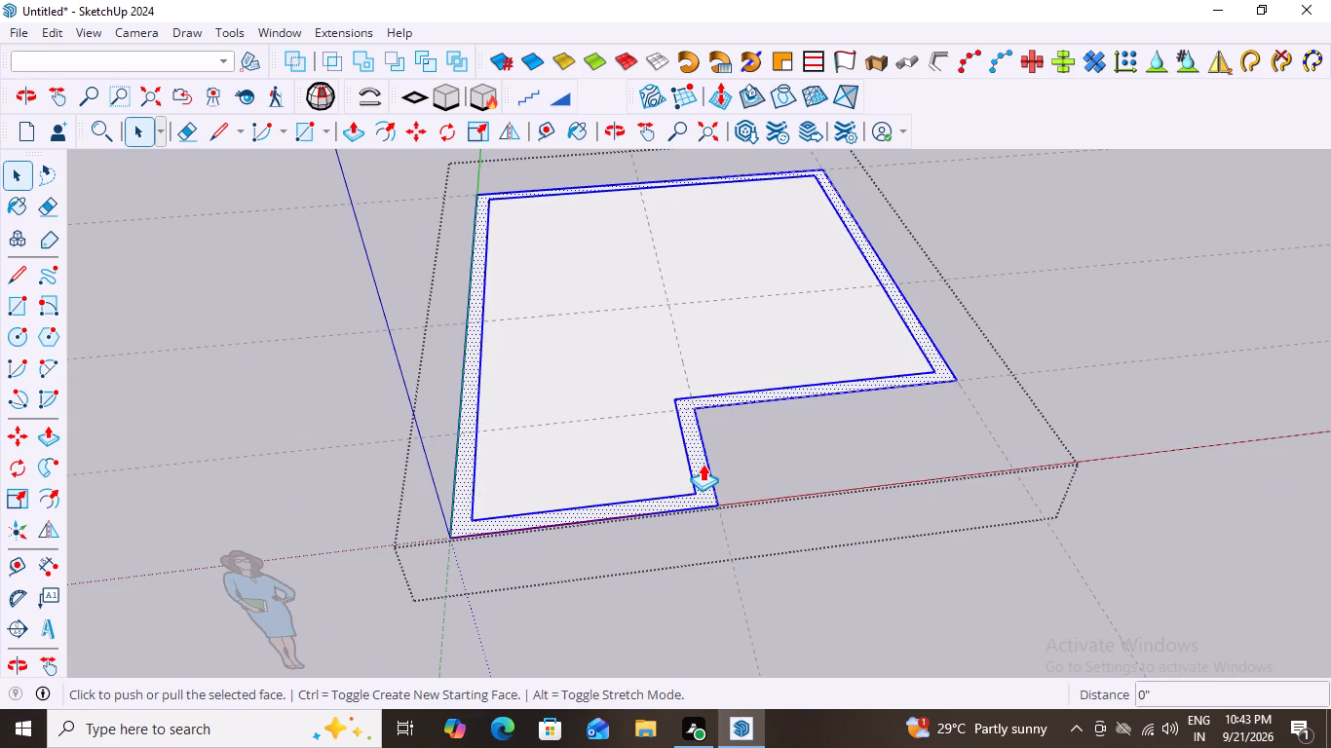
{"action": "left_click", "coordinate": [703, 464]}
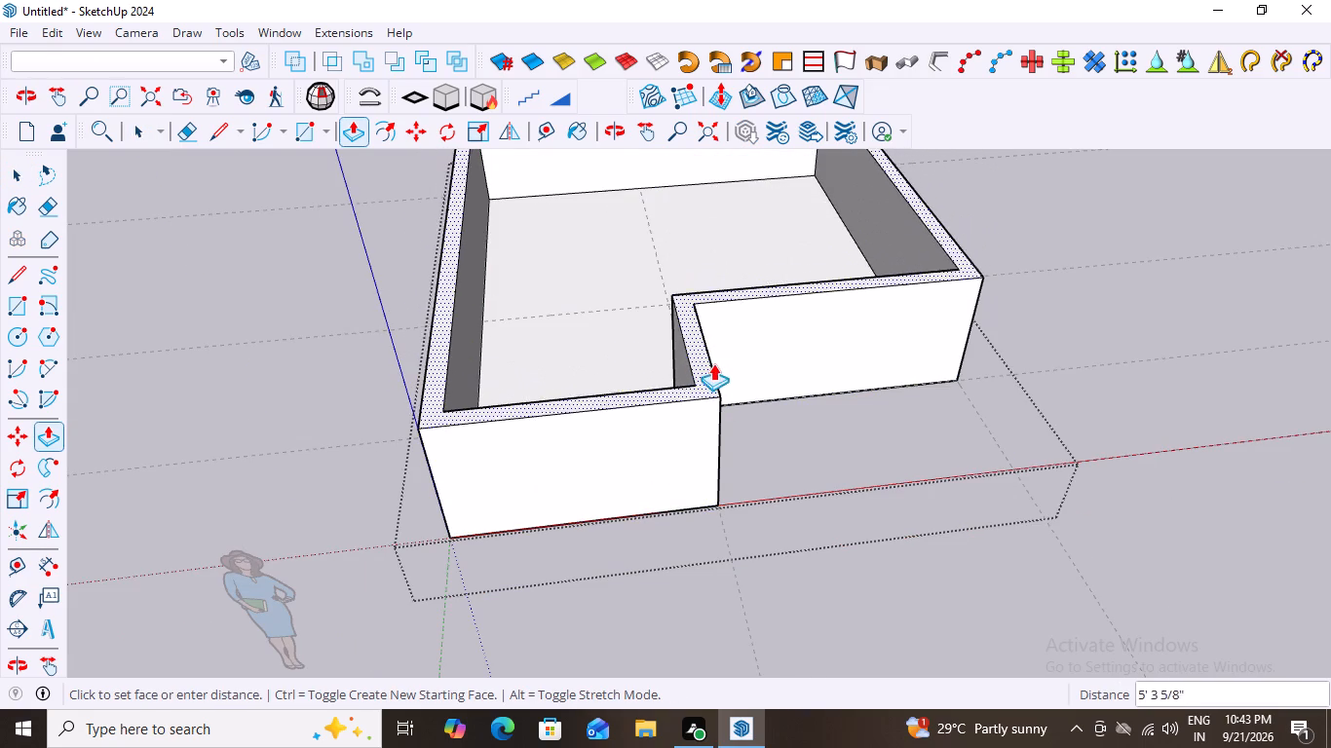
{"action": "middle_click_drag", "start_coordinate": [725, 377], "coordinate": [674, 384]}
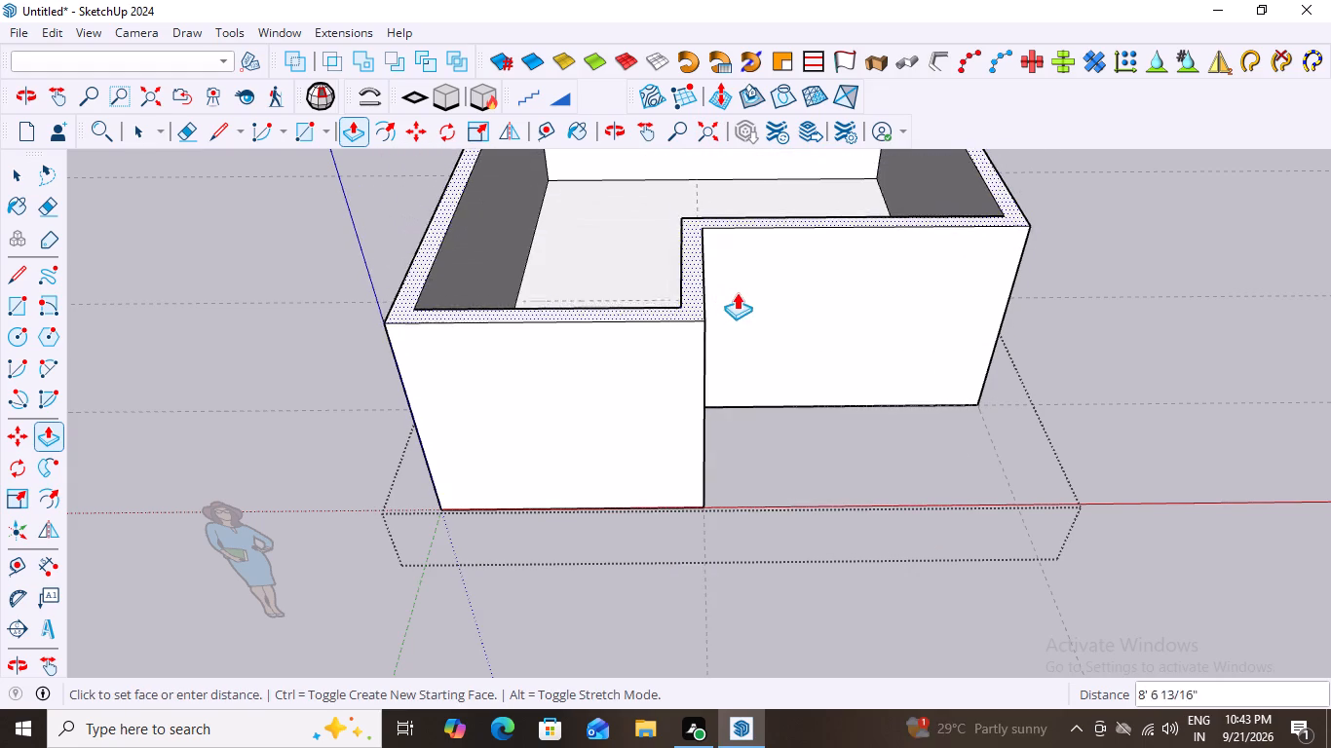
{"action": "middle_click_drag", "start_coordinate": [752, 293], "coordinate": [786, 243]}
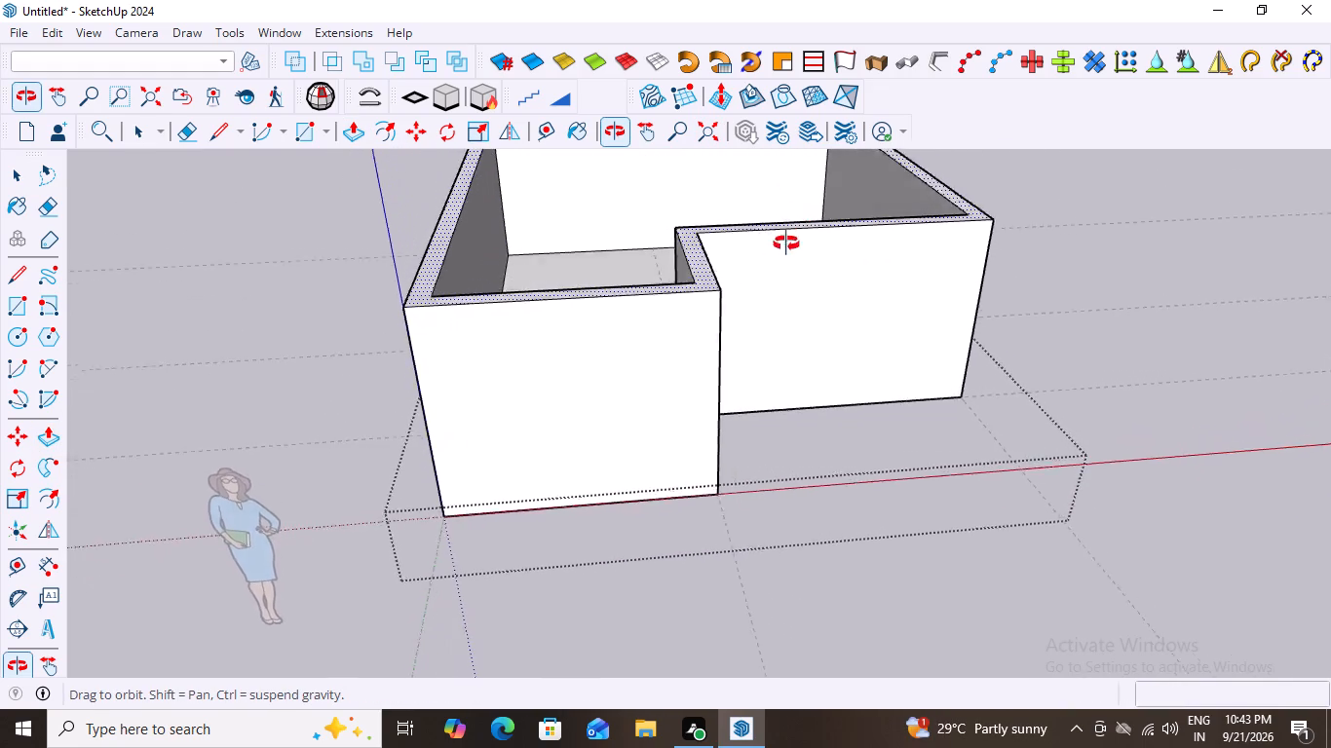
{"action": "middle_click_drag", "start_coordinate": [786, 243], "coordinate": [784, 364]}
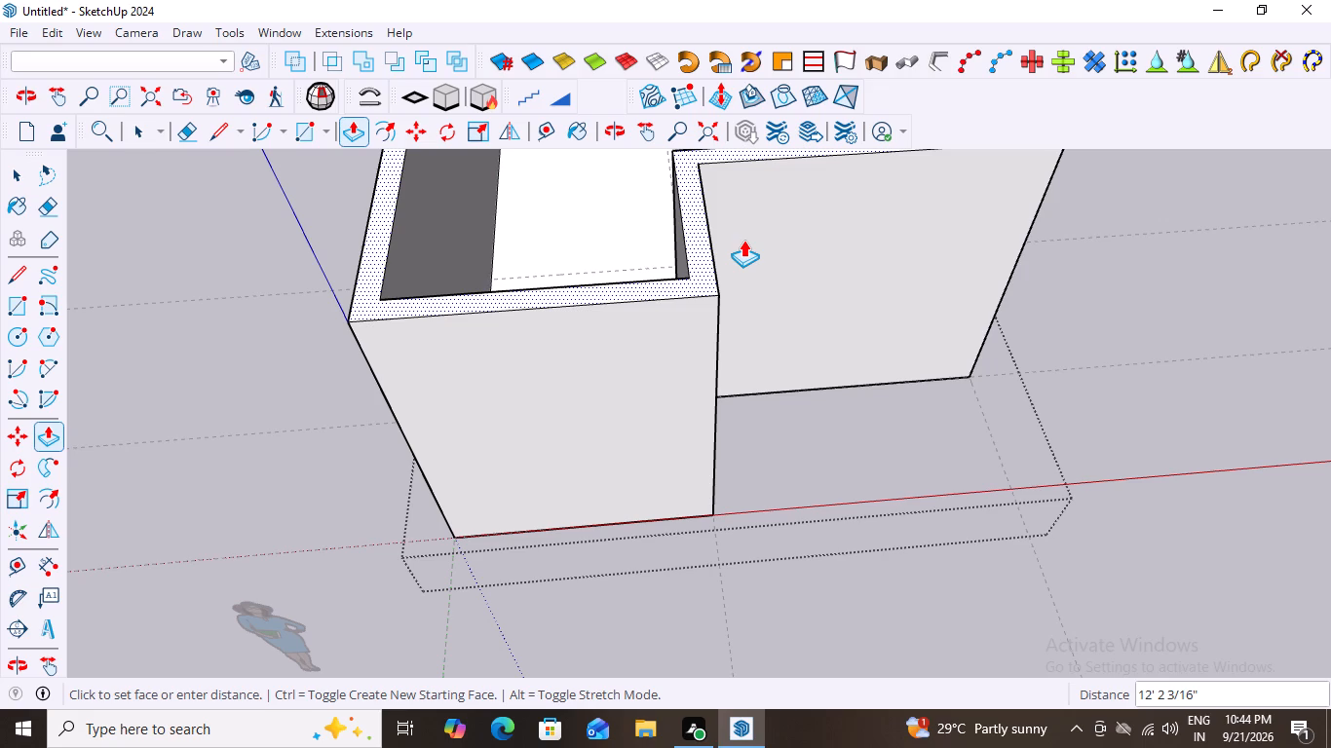
{"action": "key", "text": "1"}
{"action": "key", "text": "0"}
{"action": "key", "text": "apostrophe"}
{"action": "key", "text": "Return"}
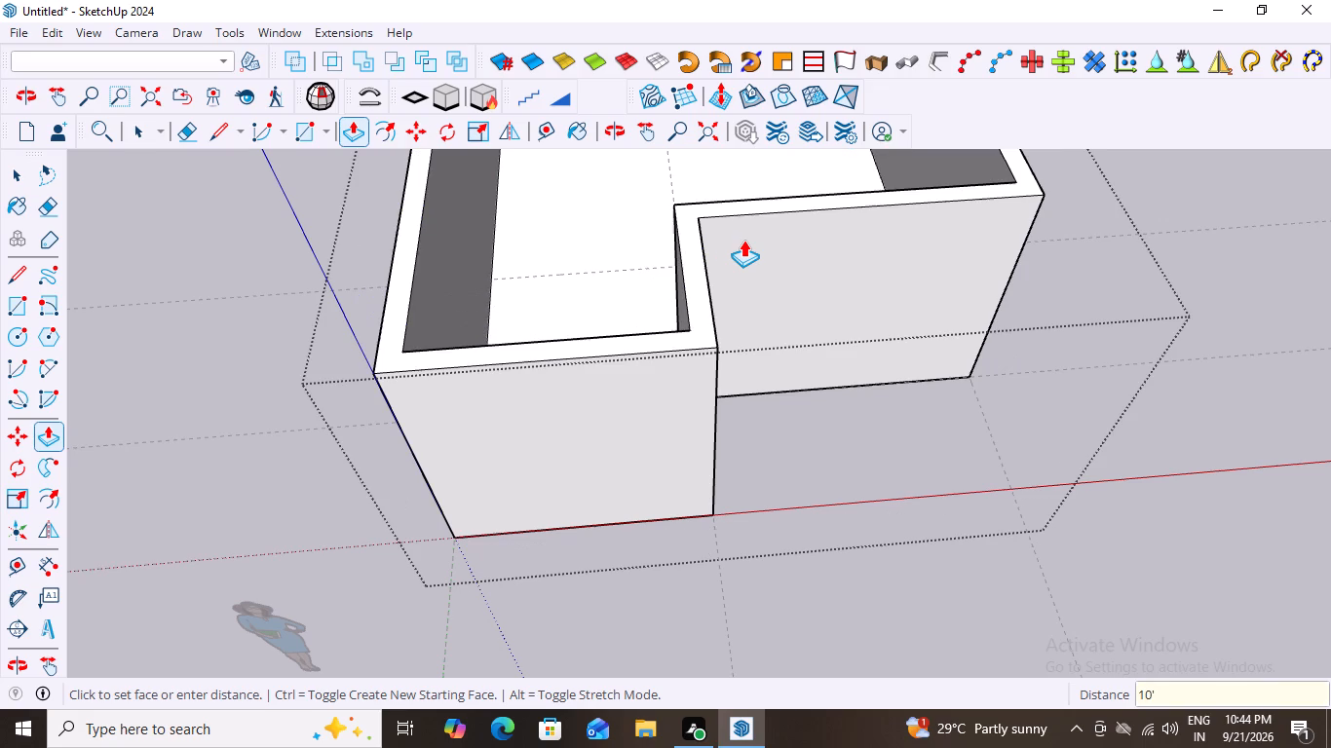
Repeat the 10' push/pull on the inner floor face, raising it flush with the wall tops.
{"action": "double_click", "coordinate": [579, 252]}
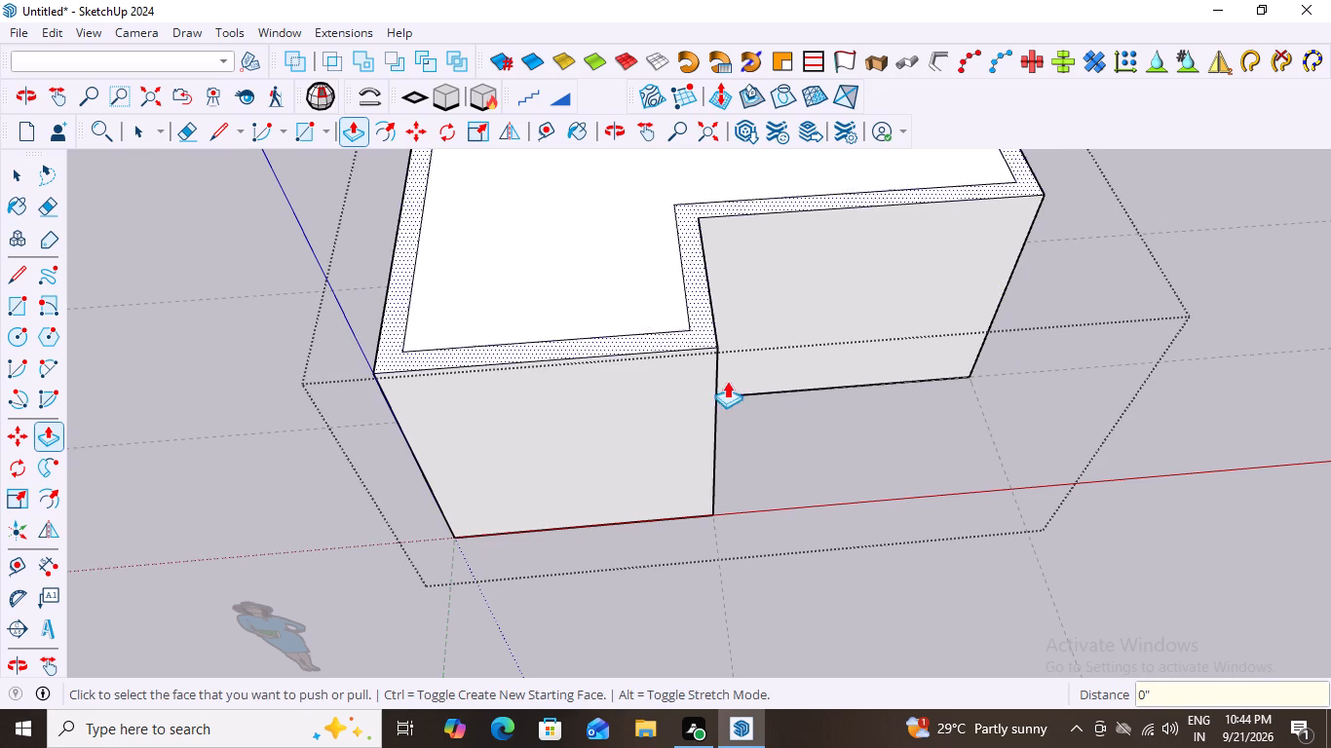
Examine the extruded L-shaped block and its top face from low and high angles.
{"action": "middle_click_drag", "start_coordinate": [913, 495], "coordinate": [897, 243]}
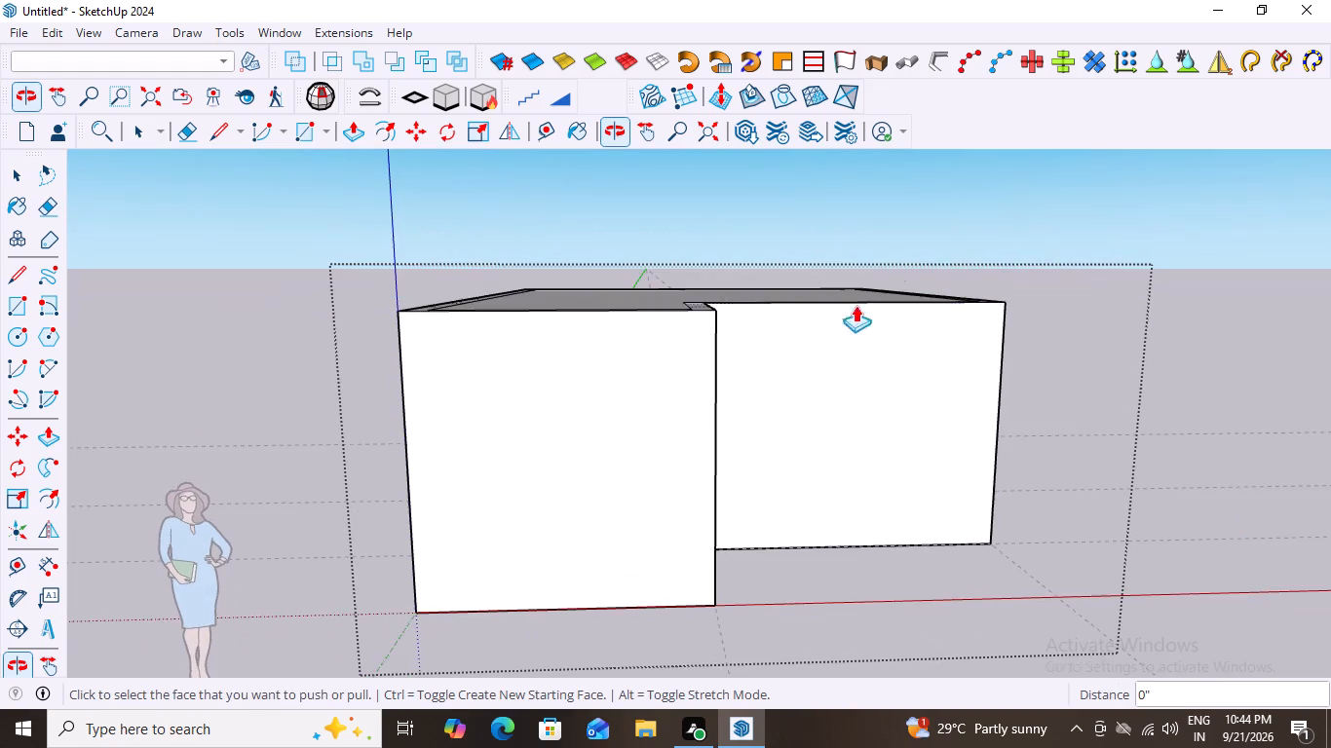
{"action": "scroll", "coordinate": [789, 383], "scroll_direction": "up", "scroll_amount": 2}
{"action": "scroll", "coordinate": [757, 430], "scroll_direction": "down", "scroll_amount": 3}
{"action": "middle_click_drag", "start_coordinate": [766, 429], "coordinate": [759, 585]}
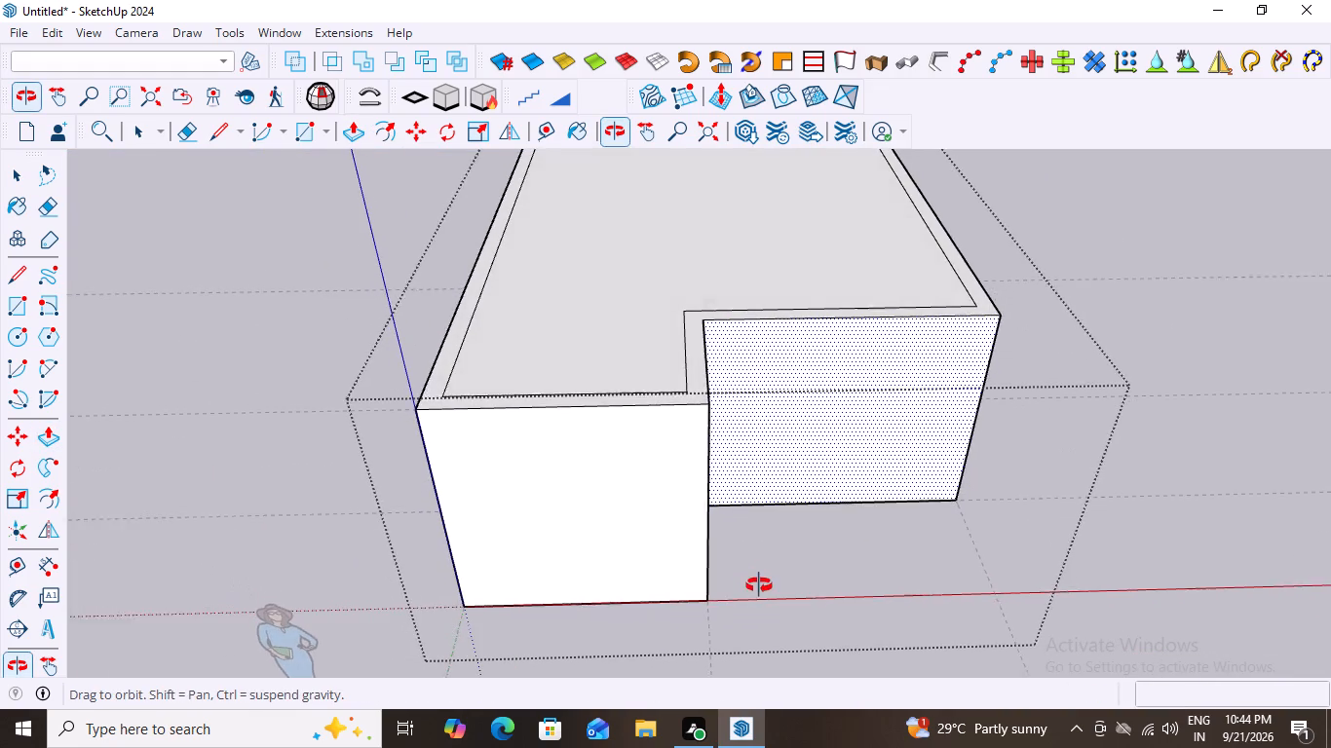
{"action": "middle_click_drag", "start_coordinate": [759, 585], "coordinate": [764, 587]}
{"action": "middle_click_drag", "start_coordinate": [791, 562], "coordinate": [747, 429]}
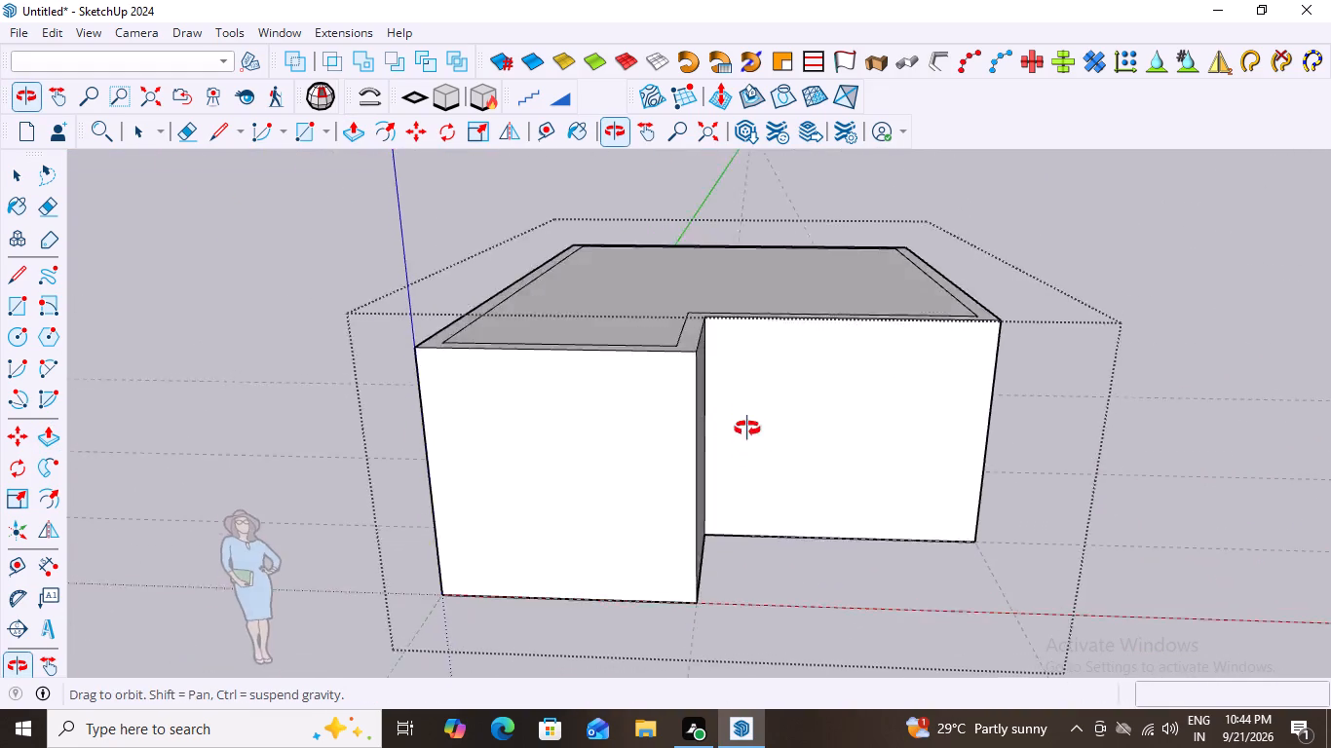
{"action": "middle_click_drag", "start_coordinate": [747, 429], "coordinate": [994, 581]}
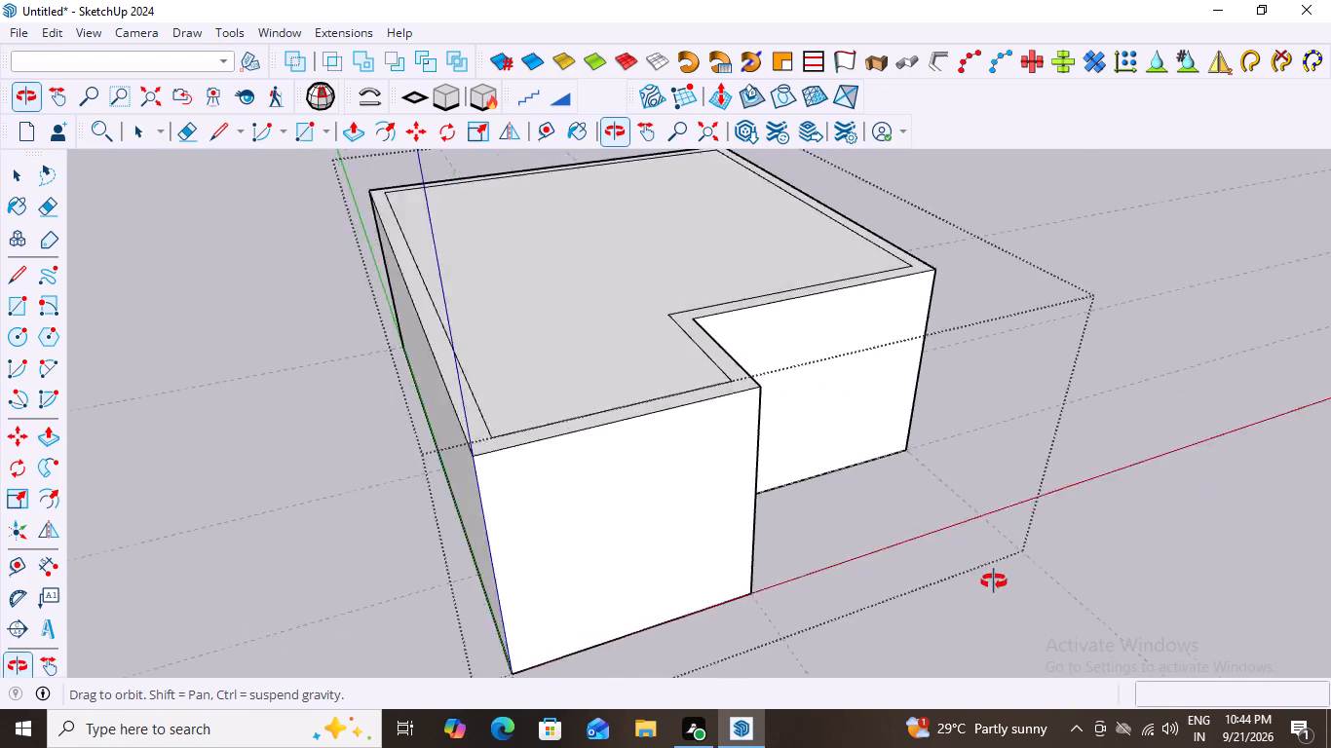
{"action": "middle_click_drag", "start_coordinate": [994, 581], "coordinate": [863, 483]}
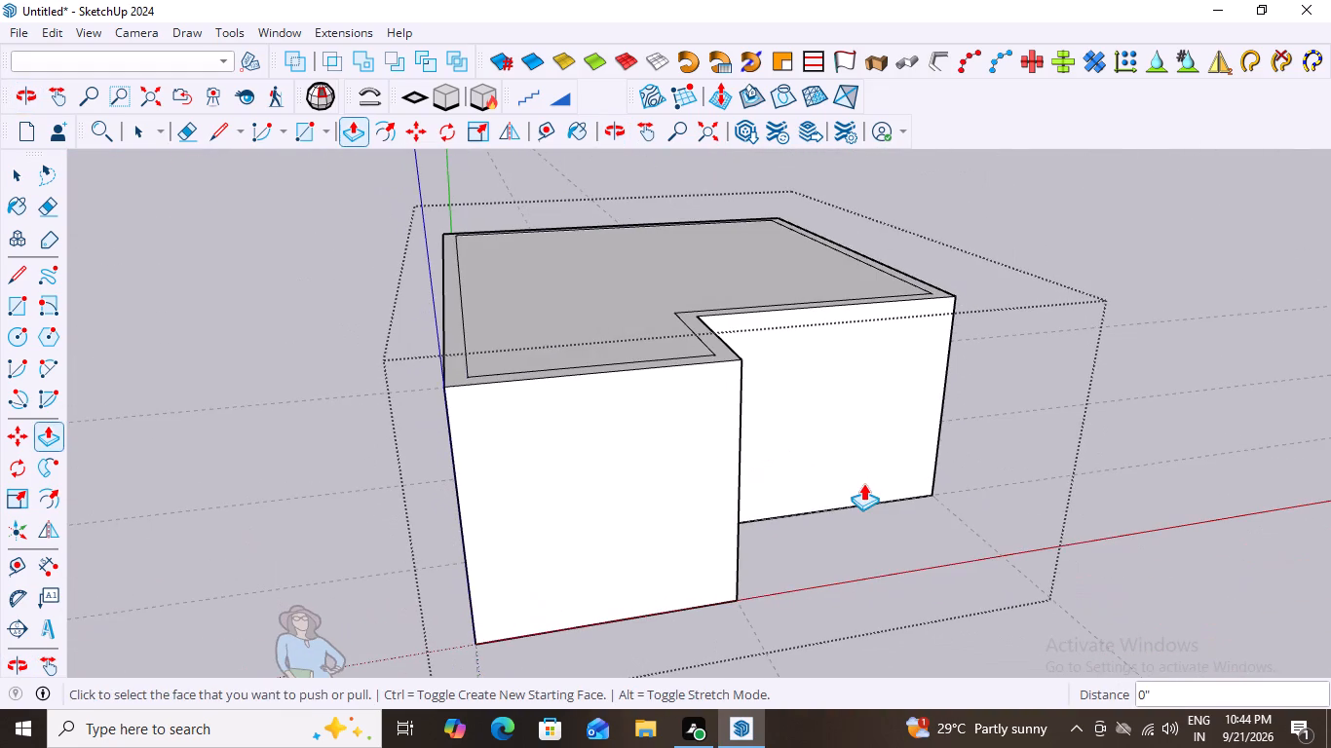
{"action": "middle_click_drag", "start_coordinate": [880, 483], "coordinate": [820, 489]}
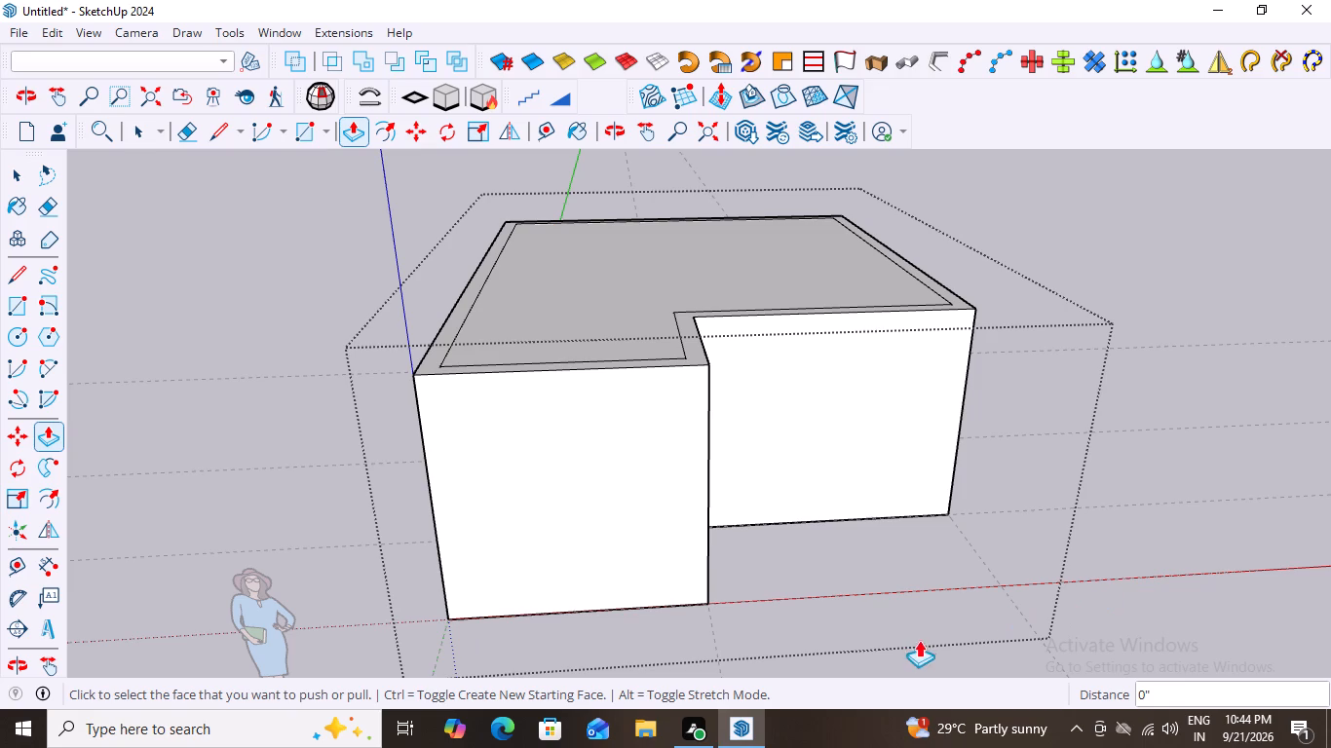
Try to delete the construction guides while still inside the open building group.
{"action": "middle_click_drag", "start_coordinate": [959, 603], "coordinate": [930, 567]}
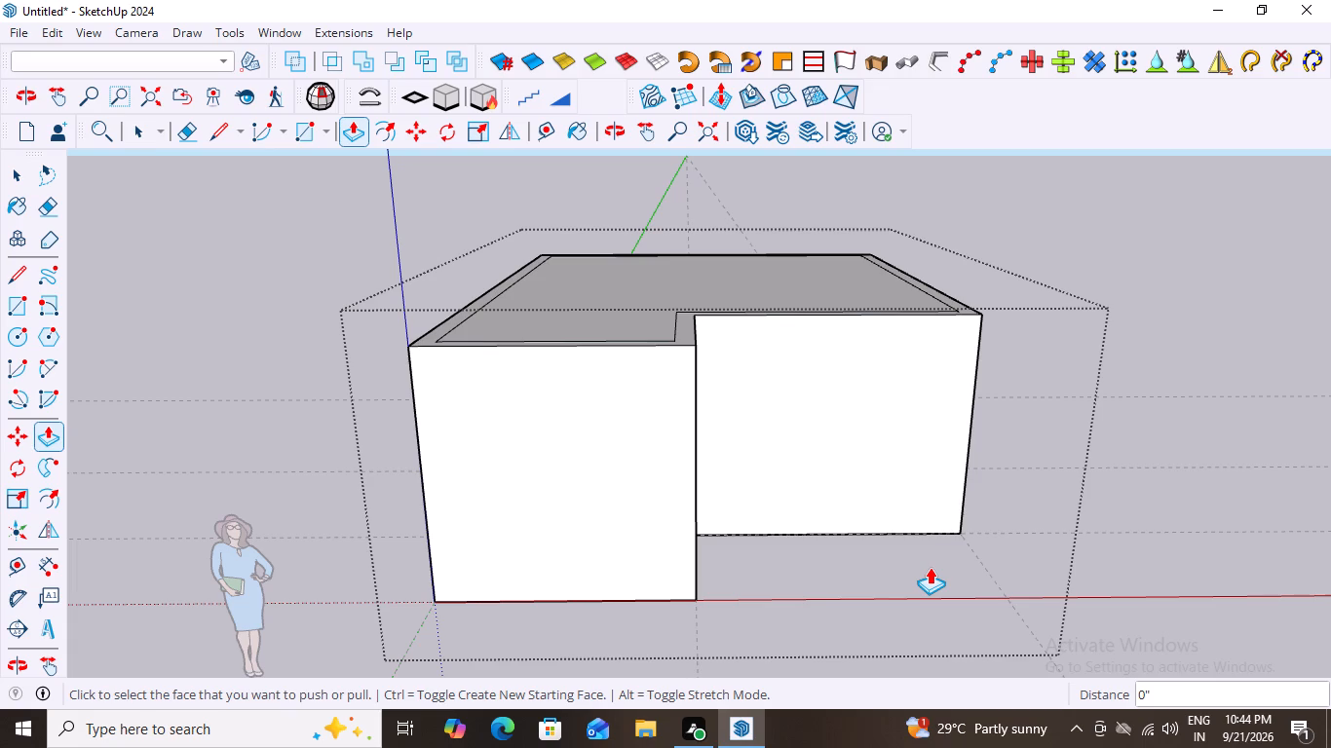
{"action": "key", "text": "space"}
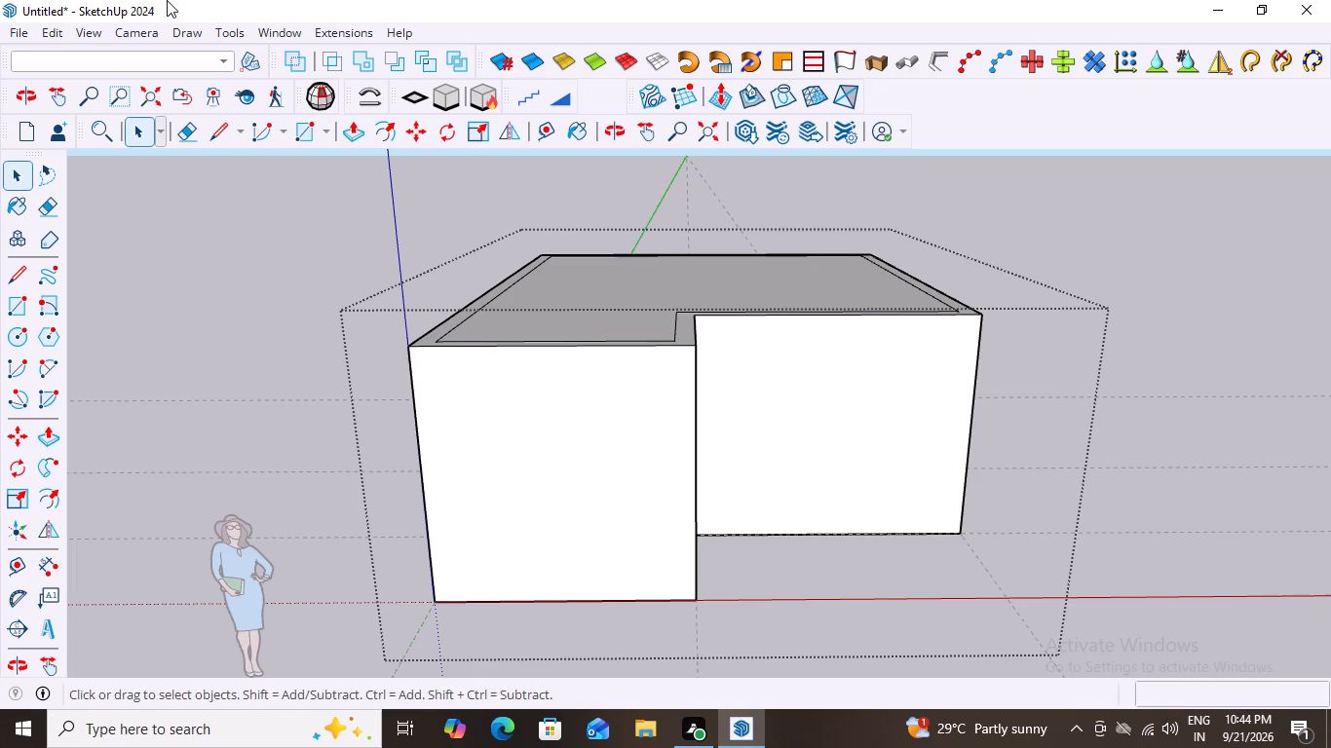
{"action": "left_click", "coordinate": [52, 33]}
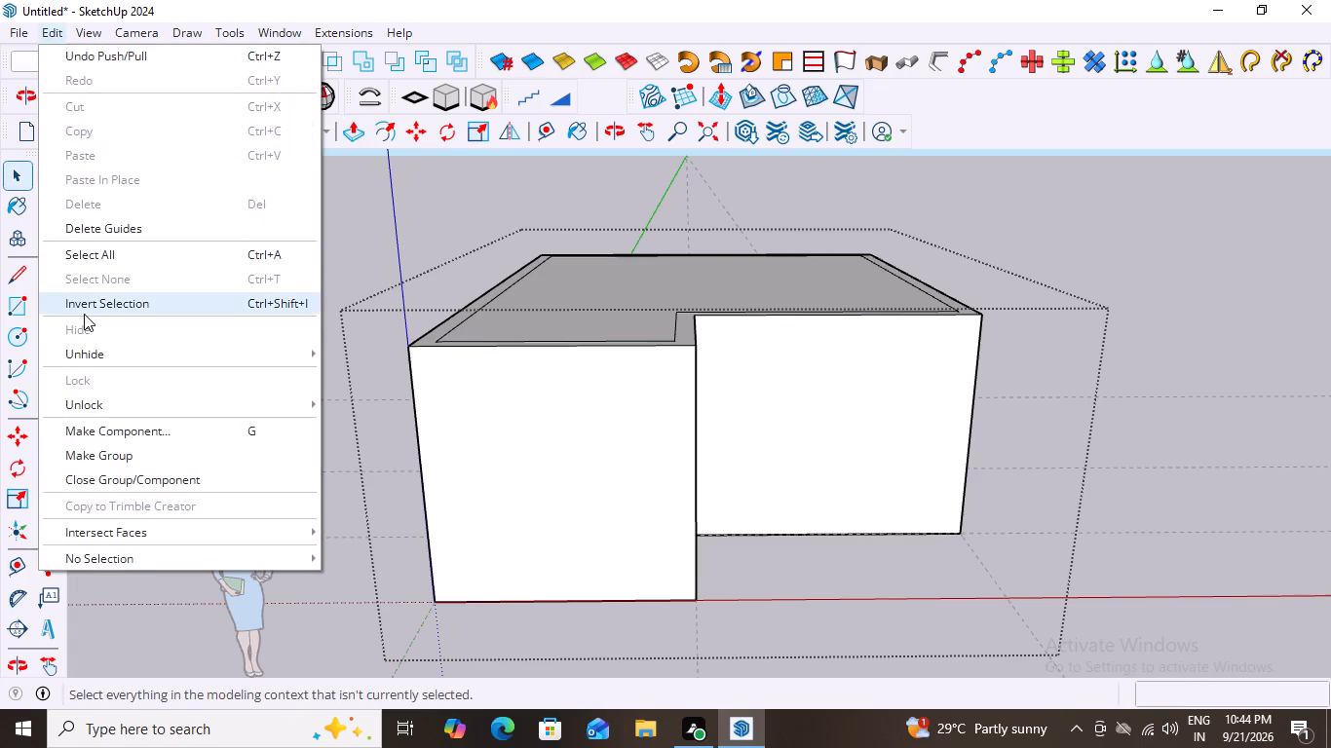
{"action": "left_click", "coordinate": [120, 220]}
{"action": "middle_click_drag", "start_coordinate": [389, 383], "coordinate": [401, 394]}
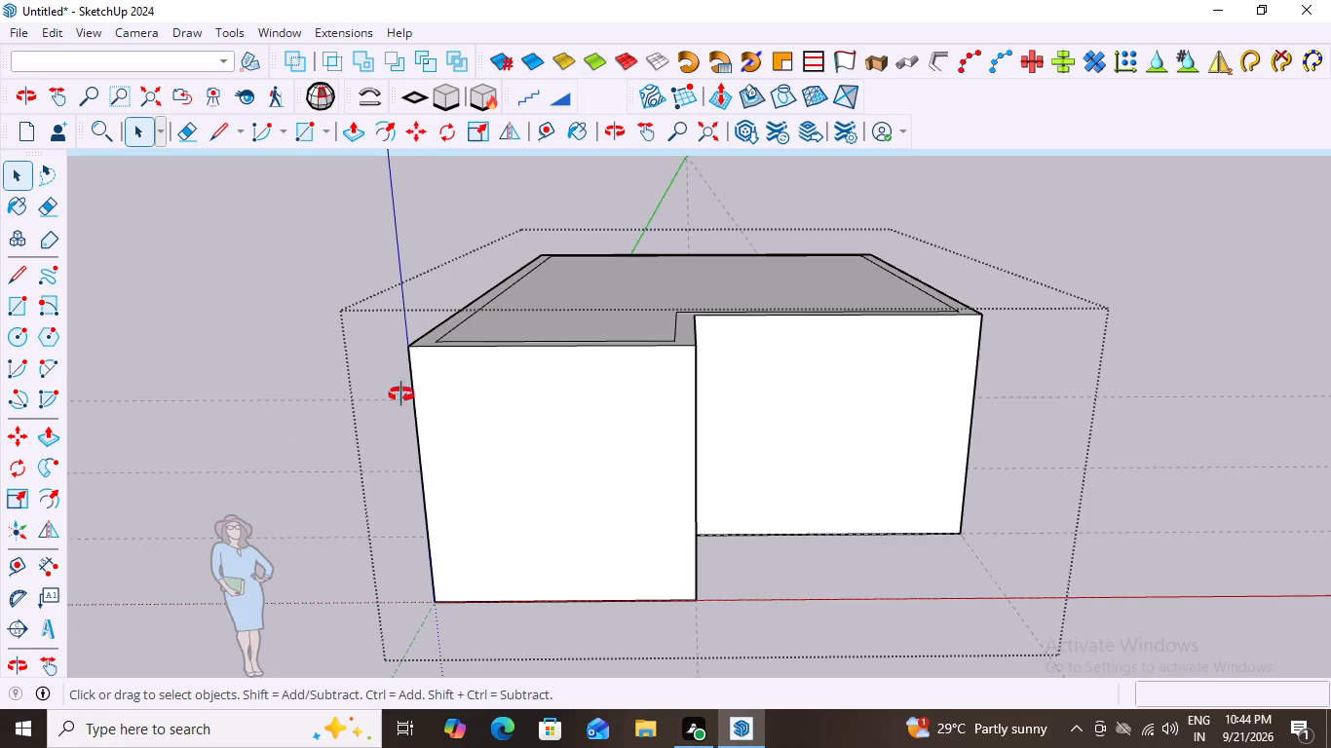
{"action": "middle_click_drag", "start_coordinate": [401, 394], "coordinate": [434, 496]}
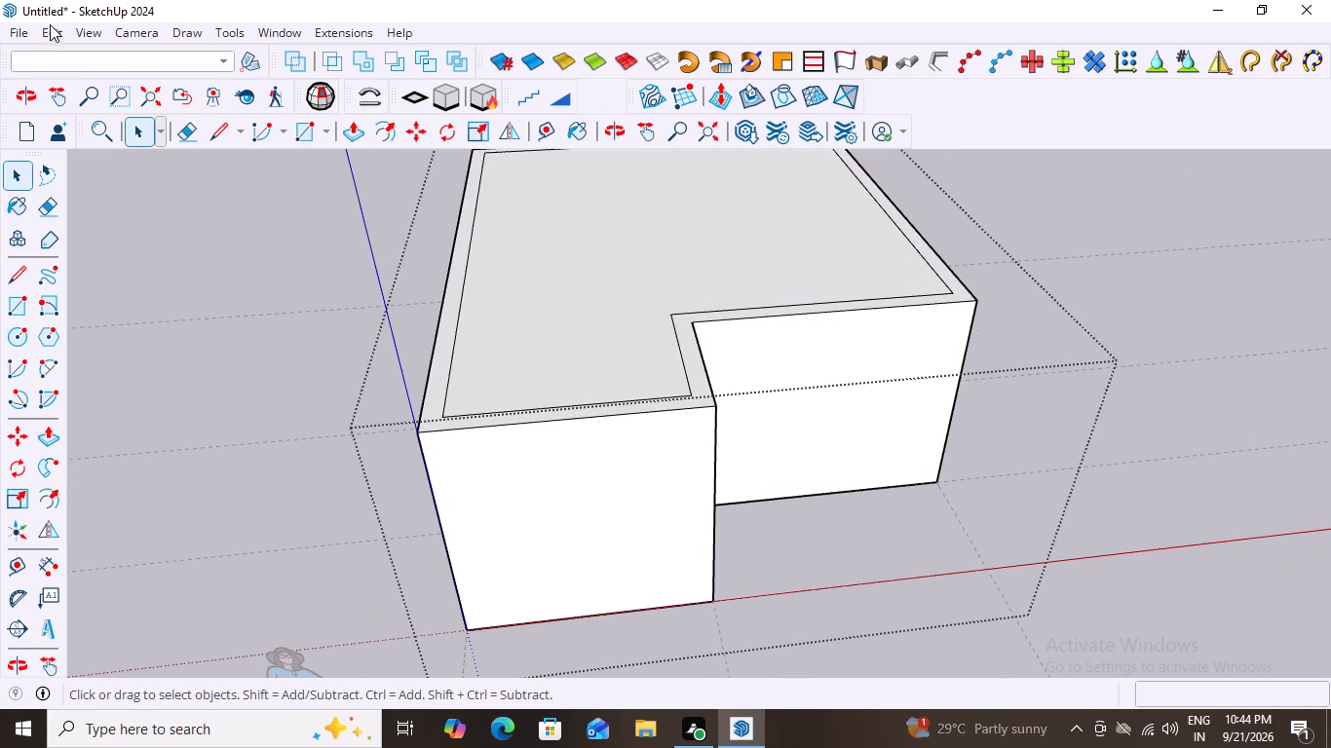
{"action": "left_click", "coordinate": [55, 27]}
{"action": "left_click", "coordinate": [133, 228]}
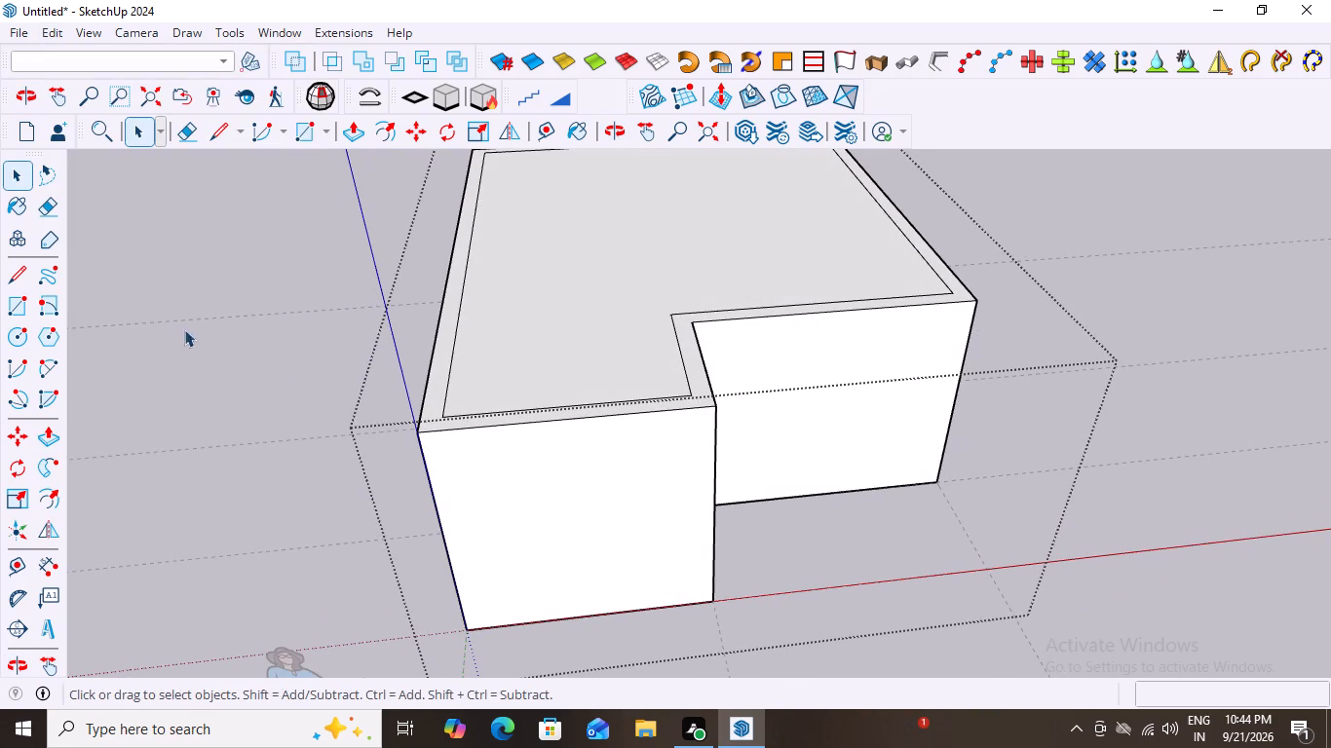
Close the building group and delete all construction guides from the model.
{"action": "scroll", "coordinate": [267, 399], "scroll_direction": "down", "scroll_amount": 13}
{"action": "key", "text": "Escape"}
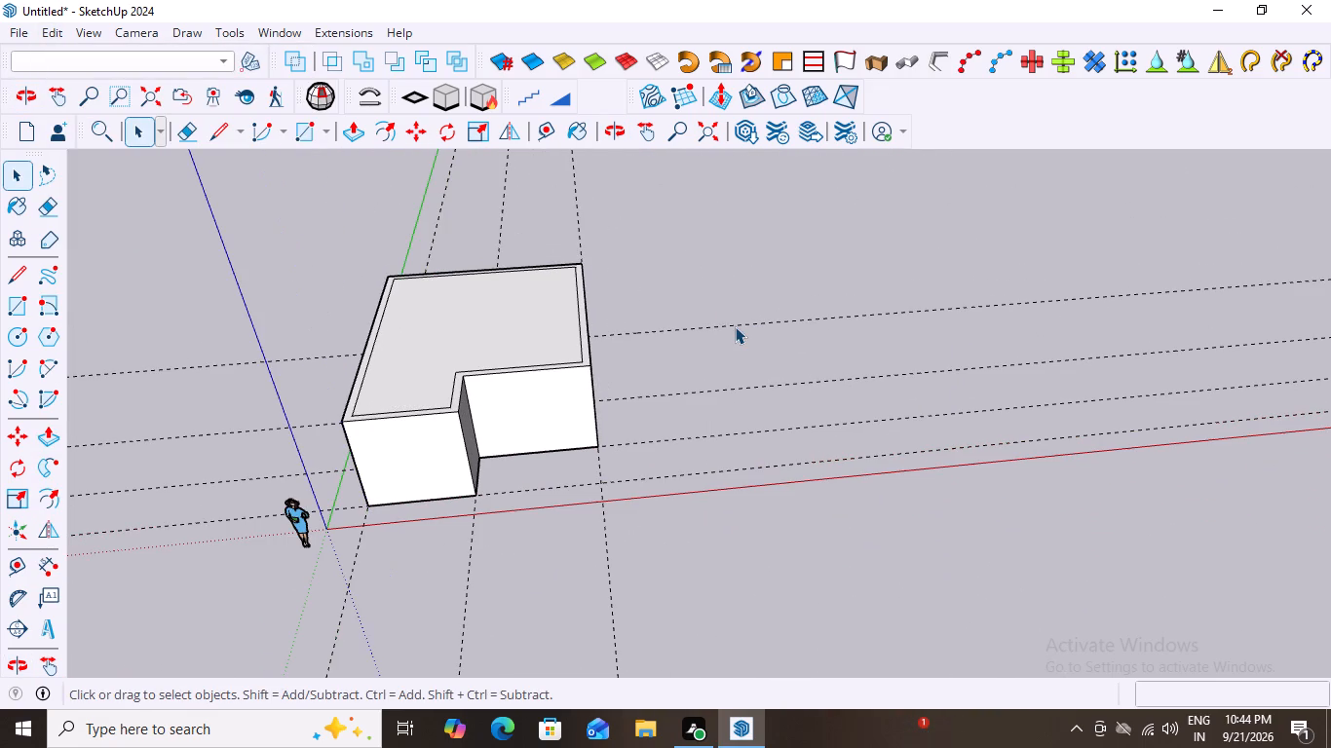
{"action": "left_click", "coordinate": [49, 32]}
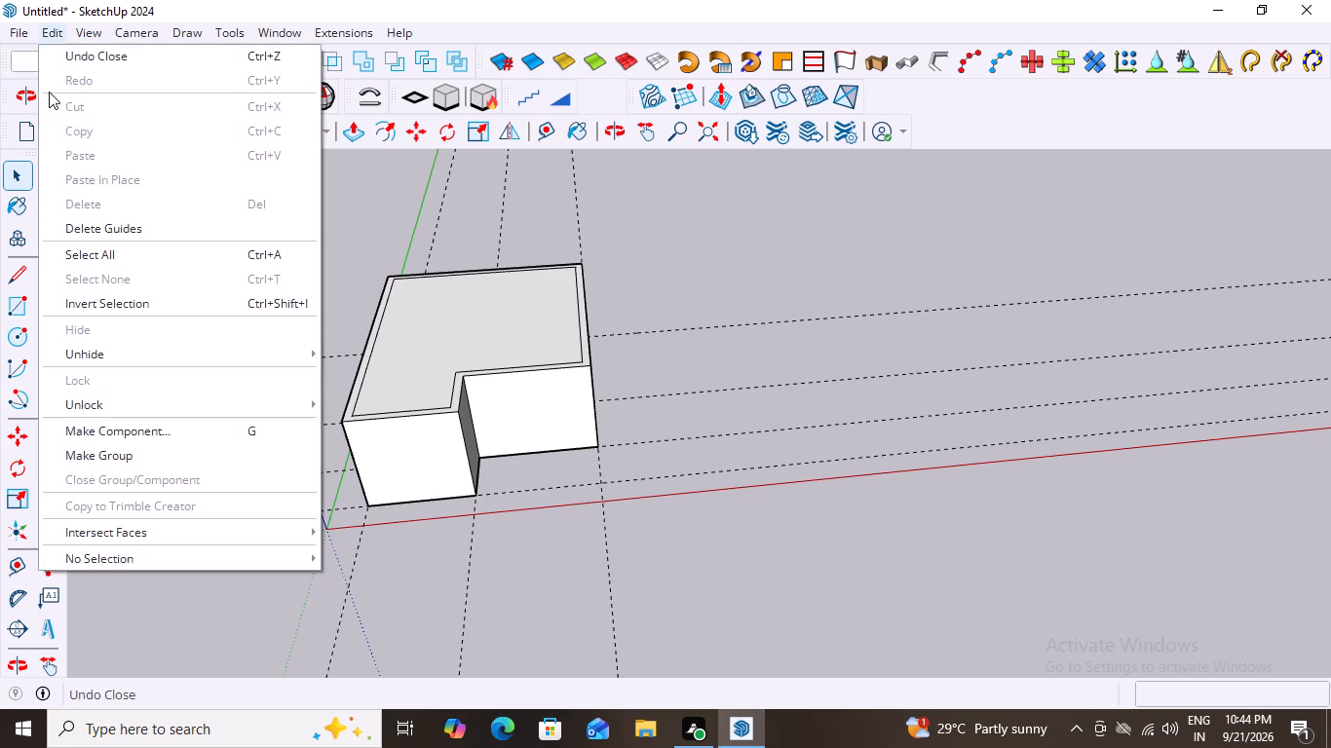
{"action": "left_click", "coordinate": [119, 229]}
Reopen the L-shaped building group for editing from its front wall.
{"action": "middle_click_drag", "start_coordinate": [400, 370], "coordinate": [613, 384]}
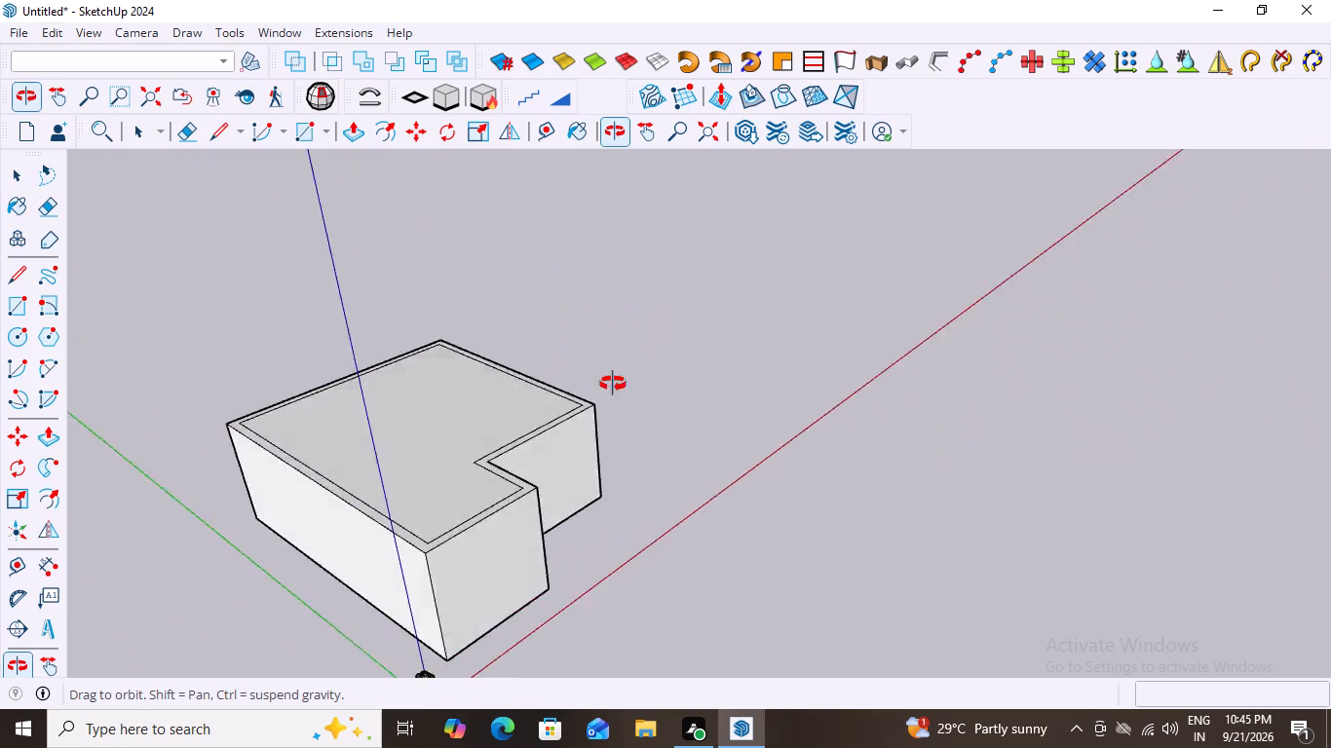
{"action": "middle_click_drag", "start_coordinate": [613, 384], "coordinate": [376, 240]}
{"action": "scroll", "coordinate": [478, 398], "scroll_direction": "down", "scroll_amount": 4}
{"action": "middle_click_drag", "start_coordinate": [567, 440], "coordinate": [574, 529]}
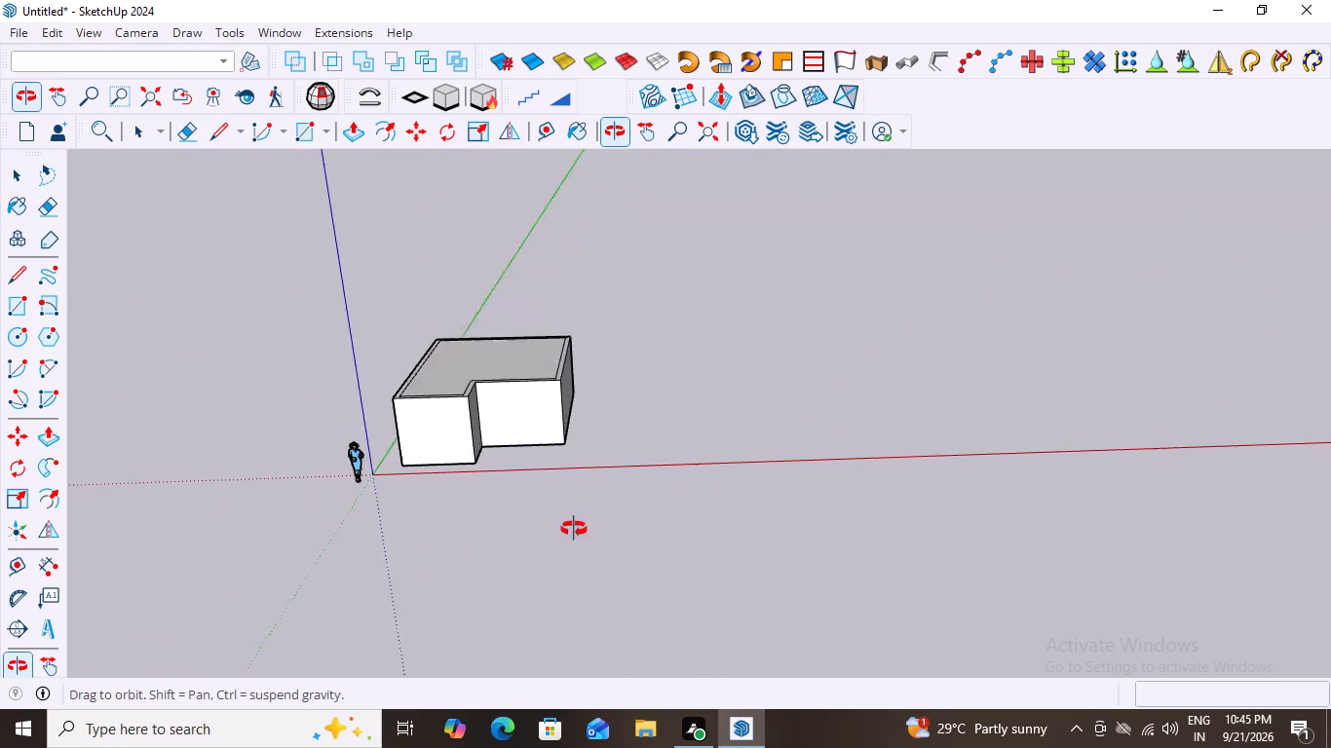
{"action": "middle_click_drag", "start_coordinate": [574, 529], "coordinate": [589, 632]}
{"action": "middle_click_drag", "start_coordinate": [418, 406], "coordinate": [548, 145]}
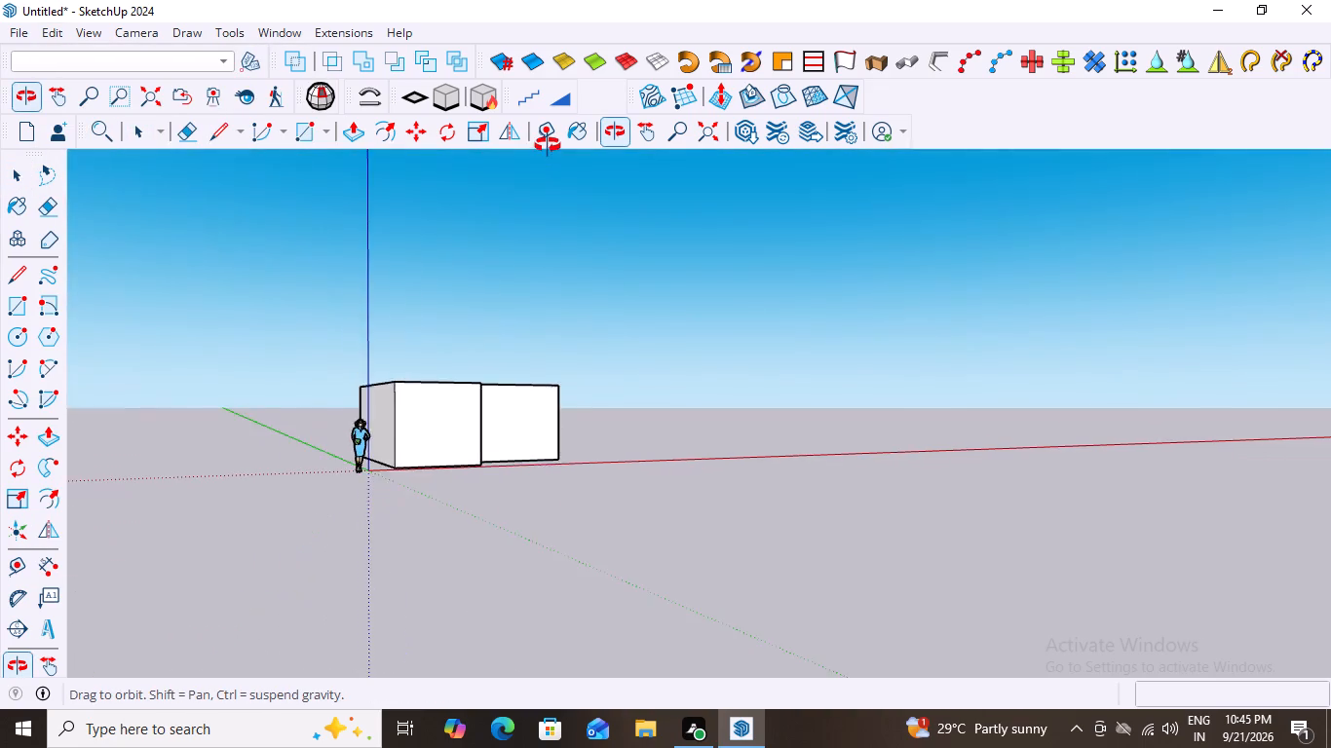
{"action": "middle_click_drag", "start_coordinate": [548, 145], "coordinate": [414, 165]}
{"action": "scroll", "coordinate": [407, 412], "scroll_direction": "up", "scroll_amount": 4}
{"action": "left_click", "coordinate": [412, 427]}
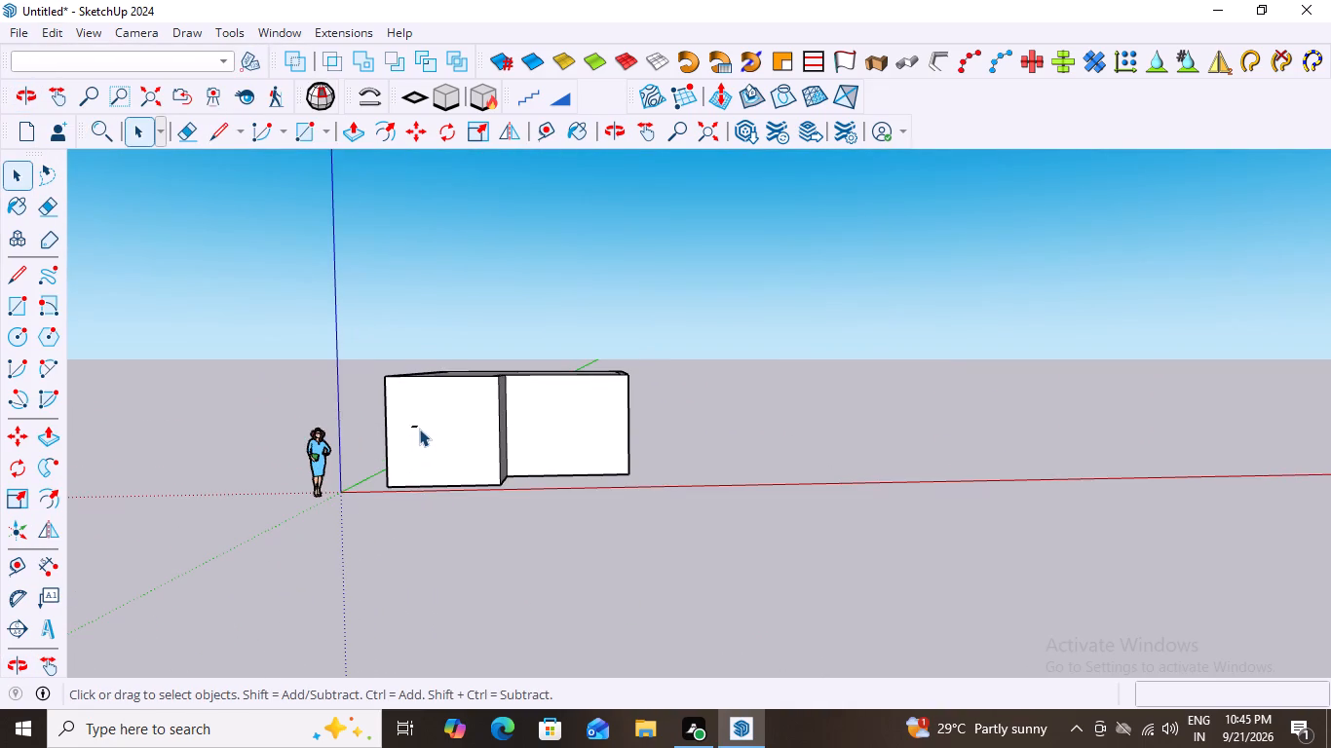
{"action": "triple_click", "coordinate": [420, 429]}
Examine the front walls and top face of the L-shaped block from low and raised angles.
{"action": "middle_click_drag", "start_coordinate": [448, 390], "coordinate": [458, 456]}
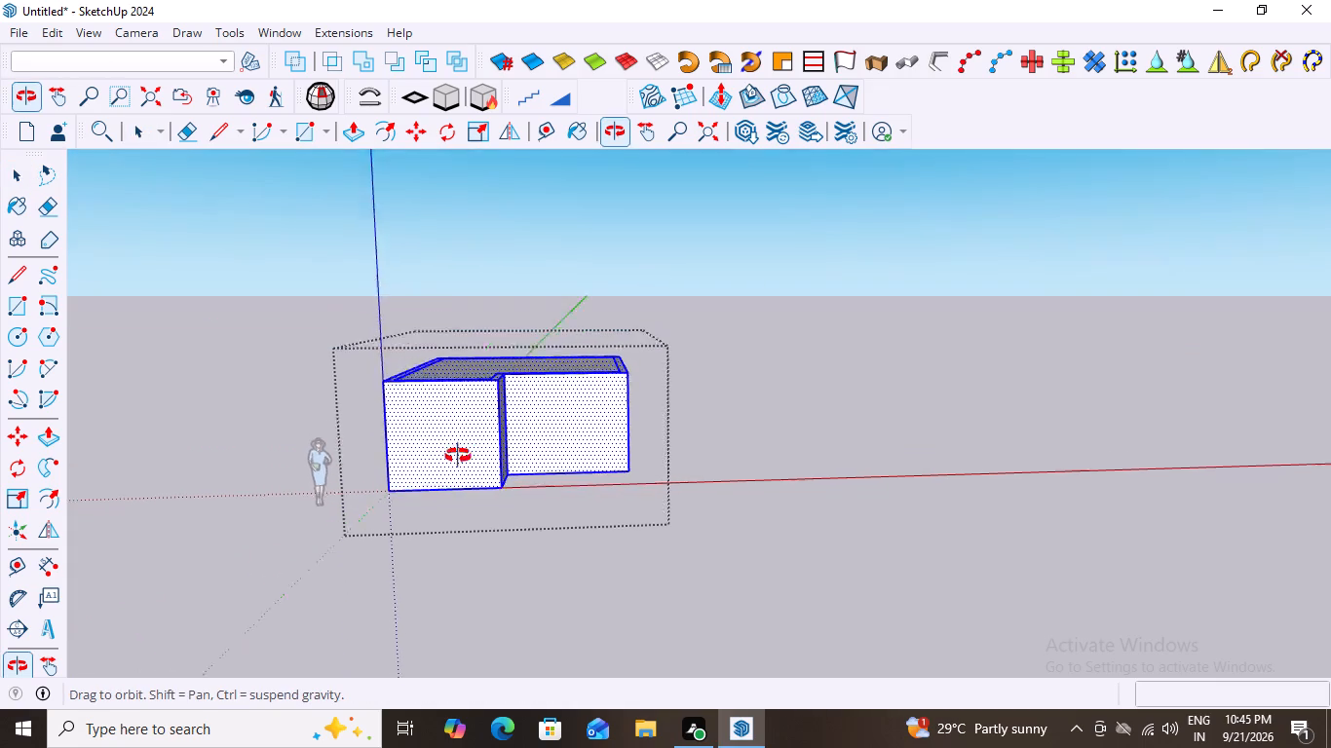
{"action": "middle_click_drag", "start_coordinate": [458, 456], "coordinate": [471, 488]}
{"action": "scroll", "coordinate": [402, 406], "scroll_direction": "up", "scroll_amount": 6}
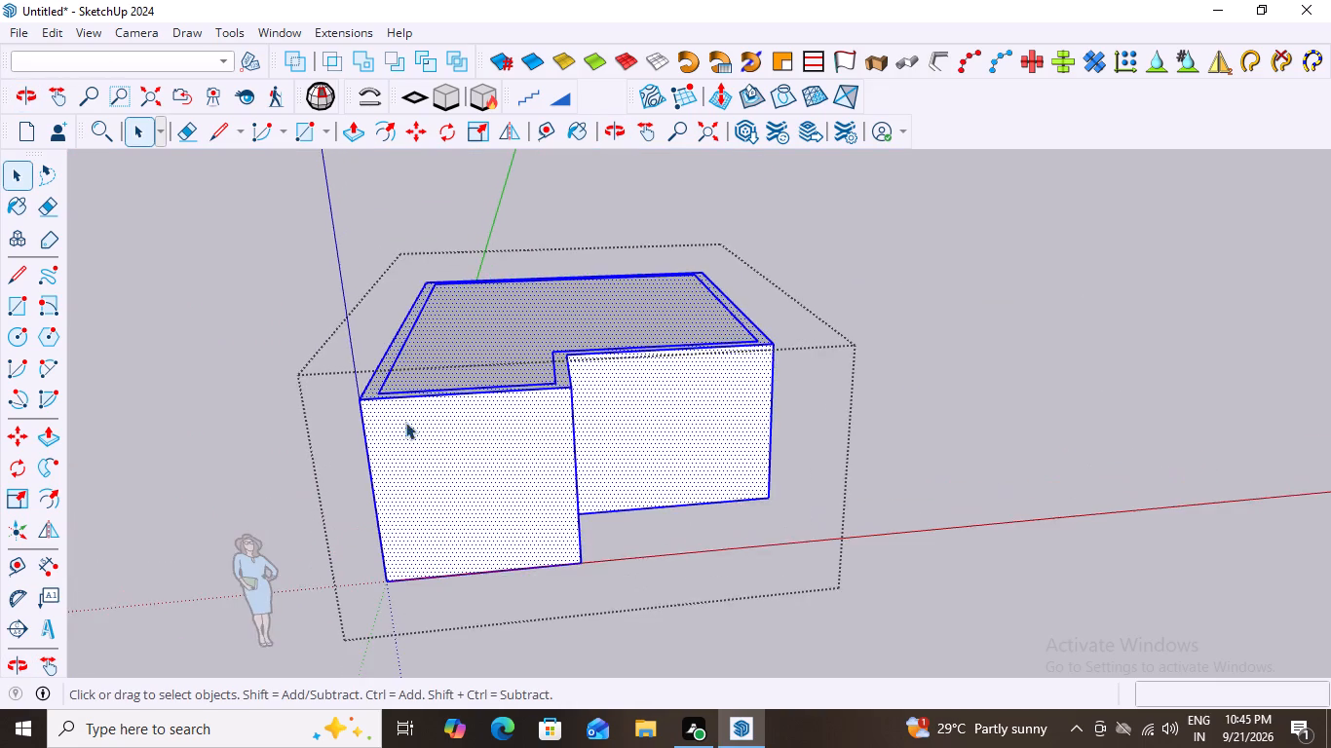
{"action": "middle_click_drag", "start_coordinate": [405, 422], "coordinate": [404, 337]}
{"action": "scroll", "coordinate": [468, 462], "scroll_direction": "up", "scroll_amount": 2}
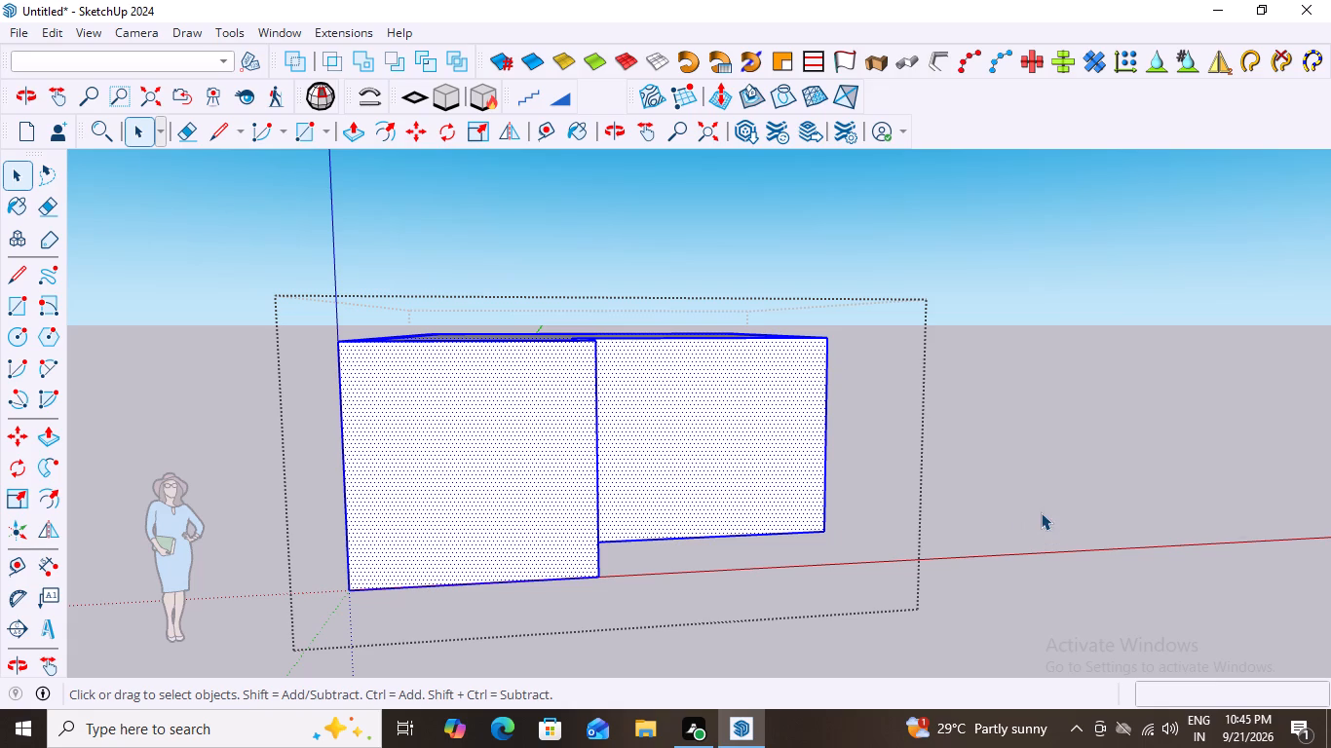
{"action": "middle_click_drag", "start_coordinate": [1101, 496], "coordinate": [1036, 509]}
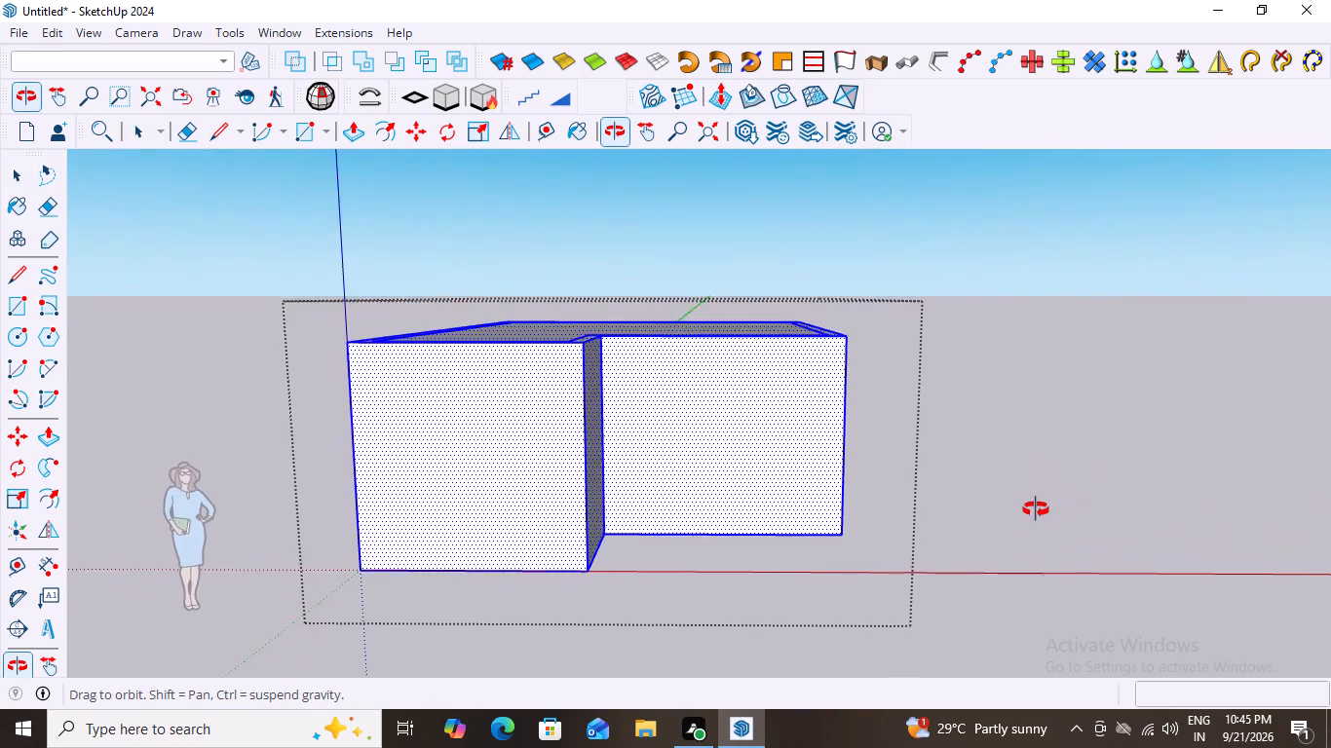
{"action": "middle_click_drag", "start_coordinate": [1036, 509], "coordinate": [1094, 611]}
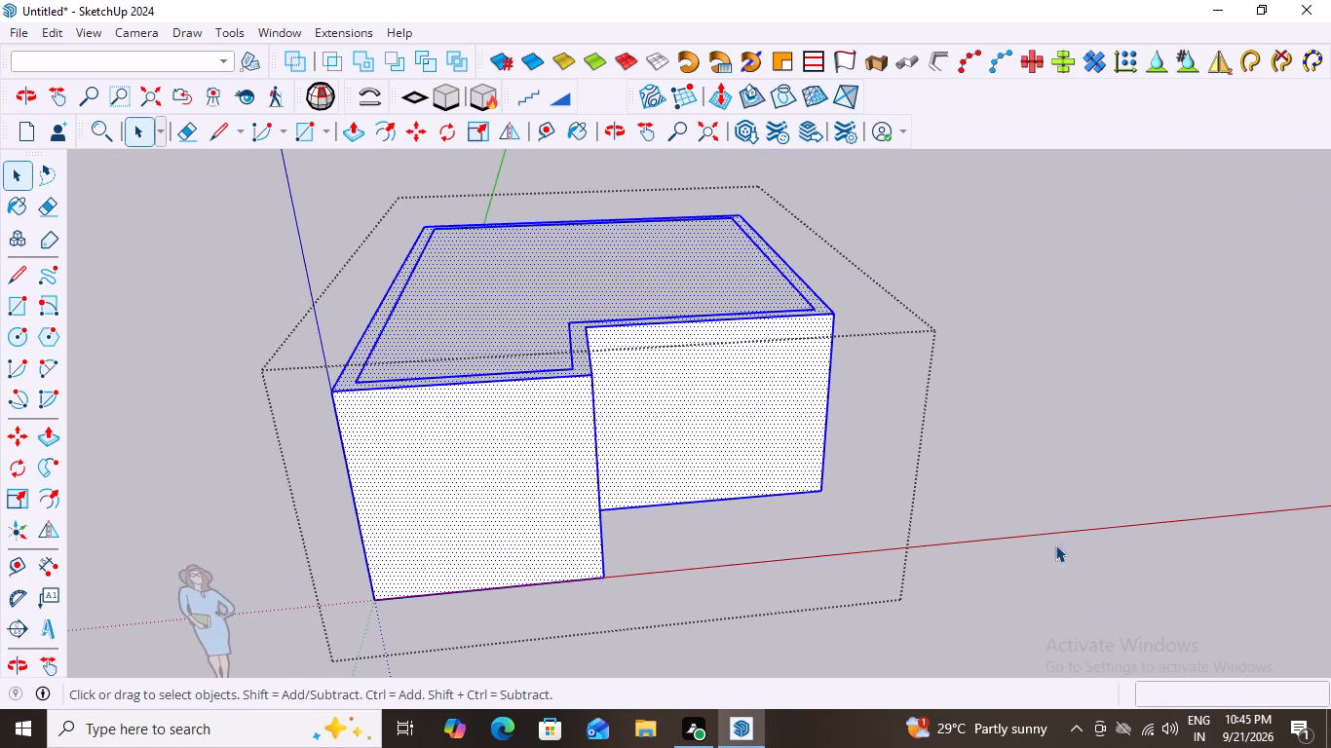
{"action": "middle_click_drag", "start_coordinate": [1032, 498], "coordinate": [1000, 481]}
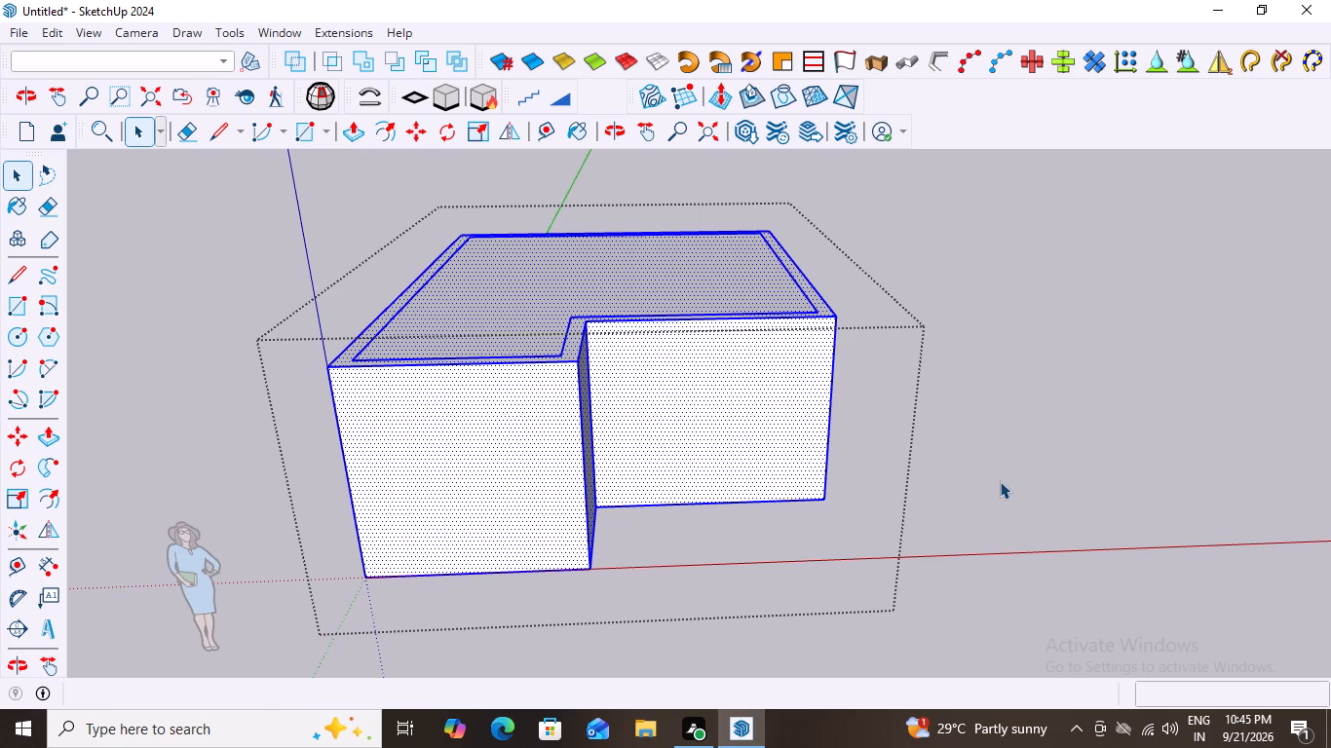
{"action": "middle_click_drag", "start_coordinate": [704, 512], "coordinate": [763, 476]}
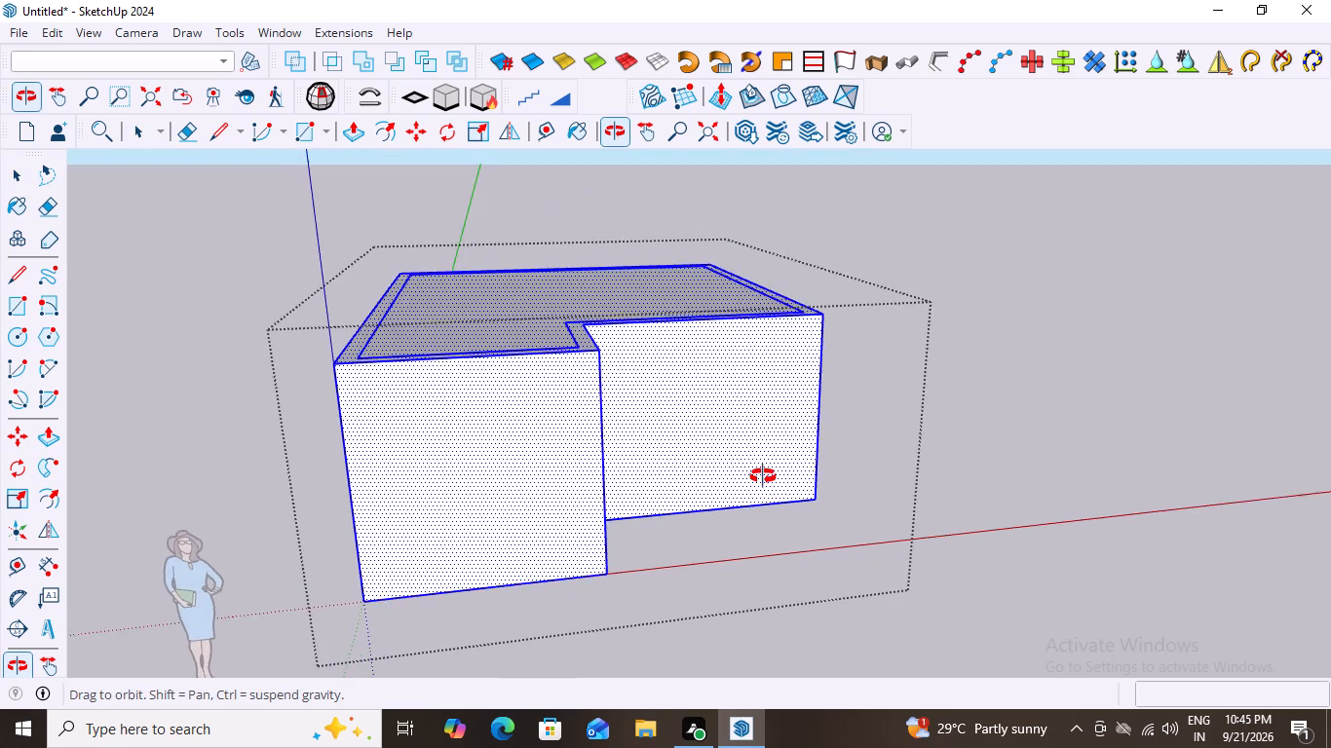
{"action": "middle_click_drag", "start_coordinate": [763, 476], "coordinate": [758, 452]}
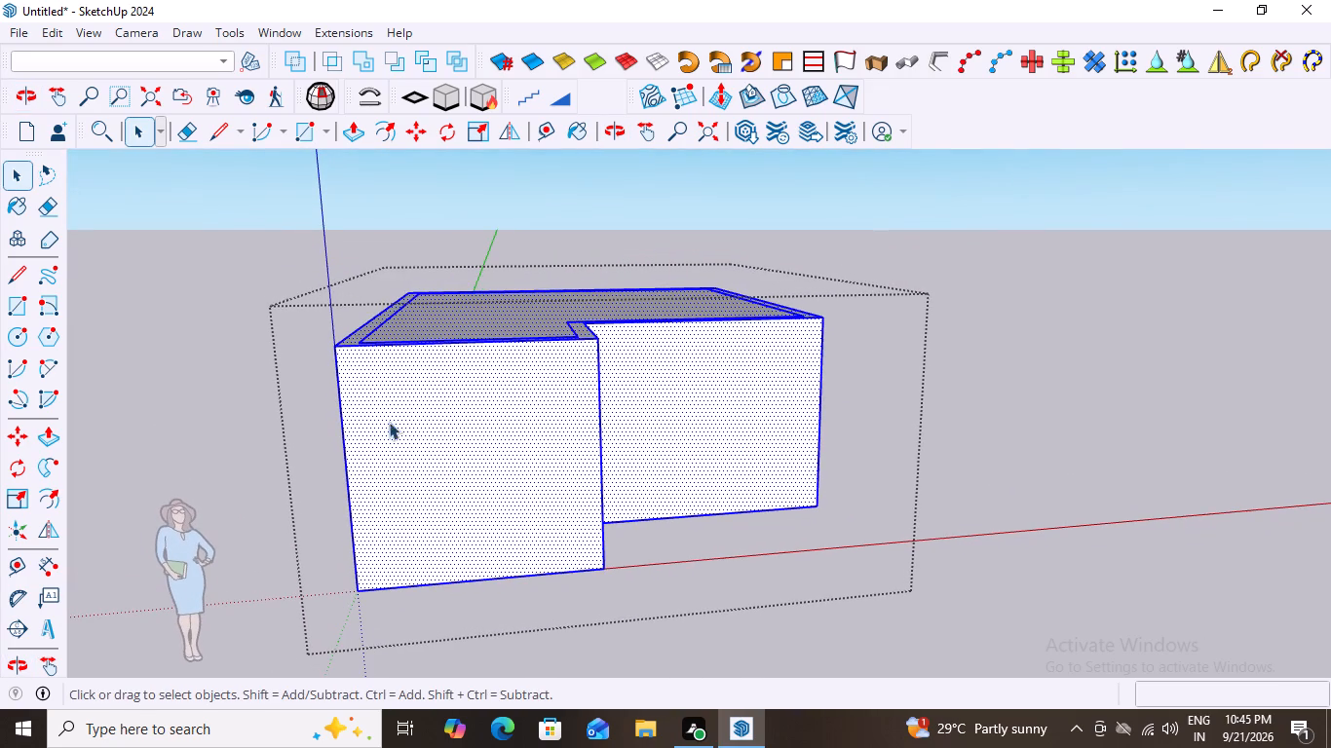
{"action": "scroll", "coordinate": [453, 445], "scroll_direction": "up", "scroll_amount": 2}
{"action": "middle_click", "coordinate": [758, 542]}
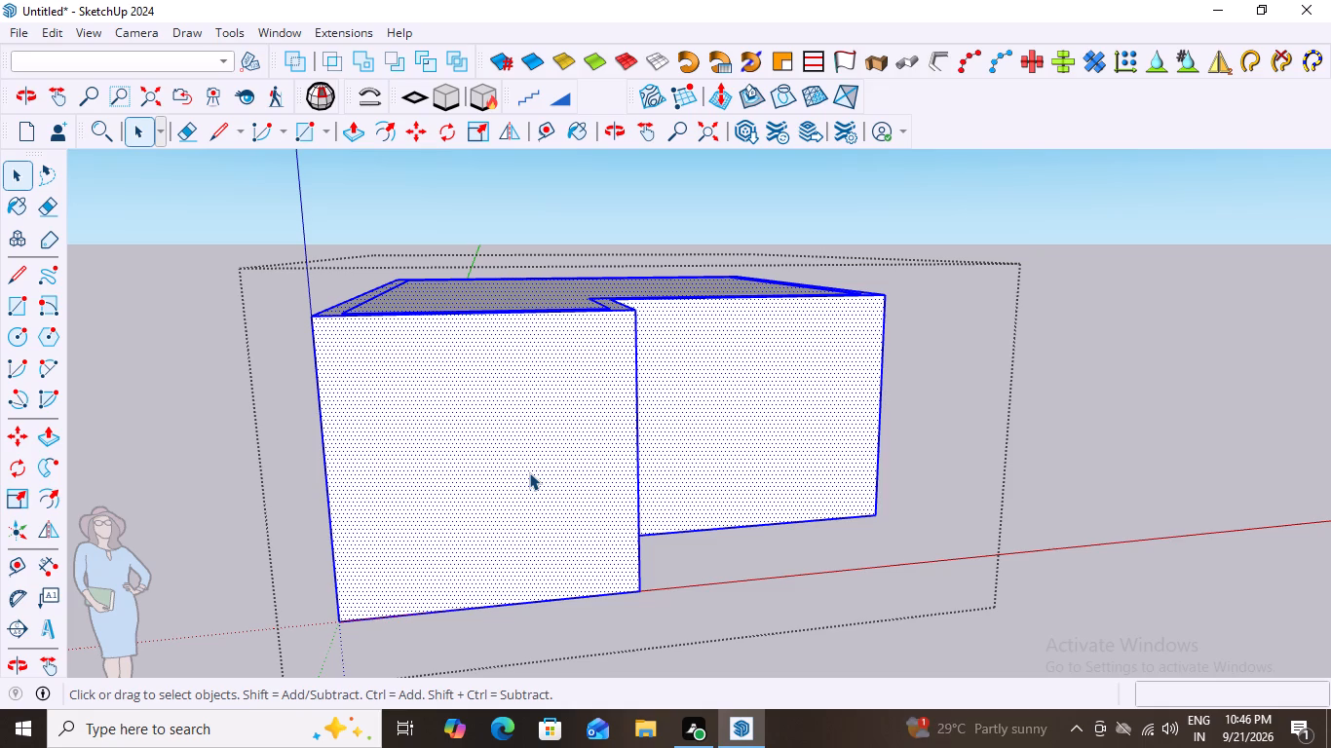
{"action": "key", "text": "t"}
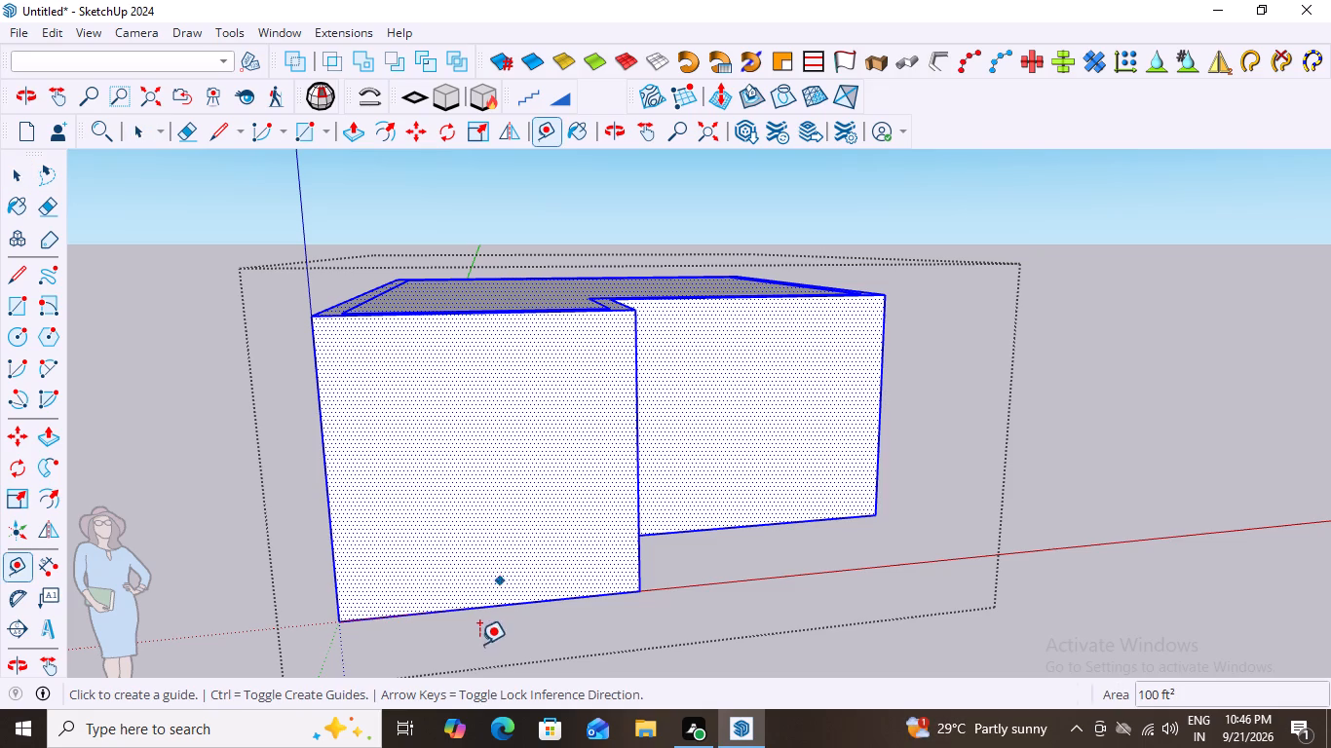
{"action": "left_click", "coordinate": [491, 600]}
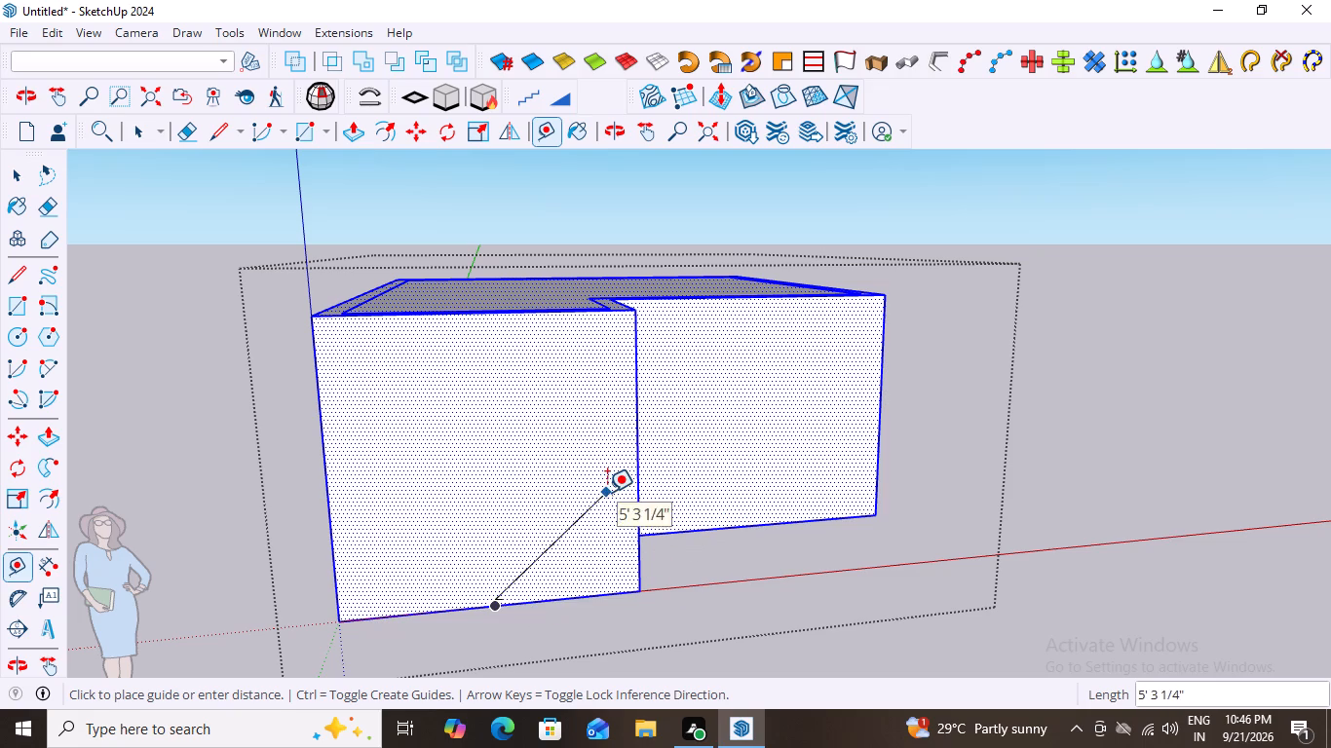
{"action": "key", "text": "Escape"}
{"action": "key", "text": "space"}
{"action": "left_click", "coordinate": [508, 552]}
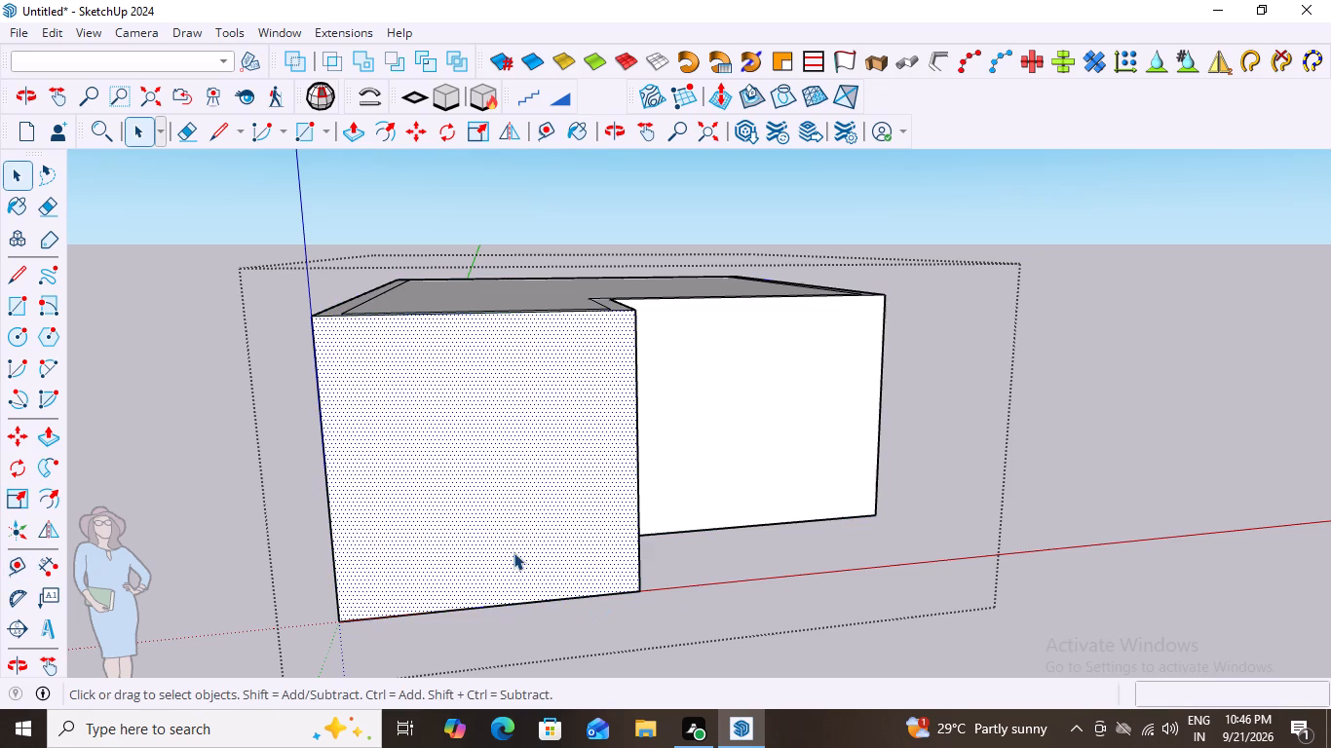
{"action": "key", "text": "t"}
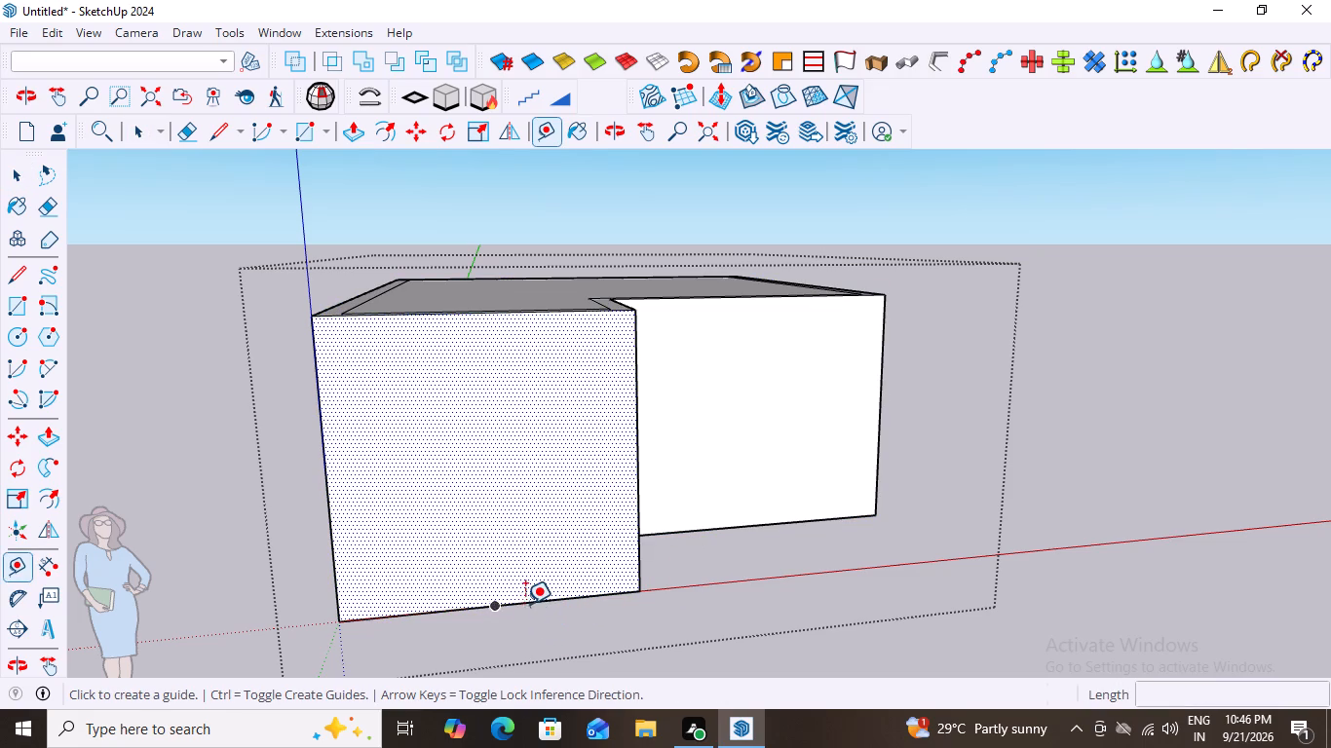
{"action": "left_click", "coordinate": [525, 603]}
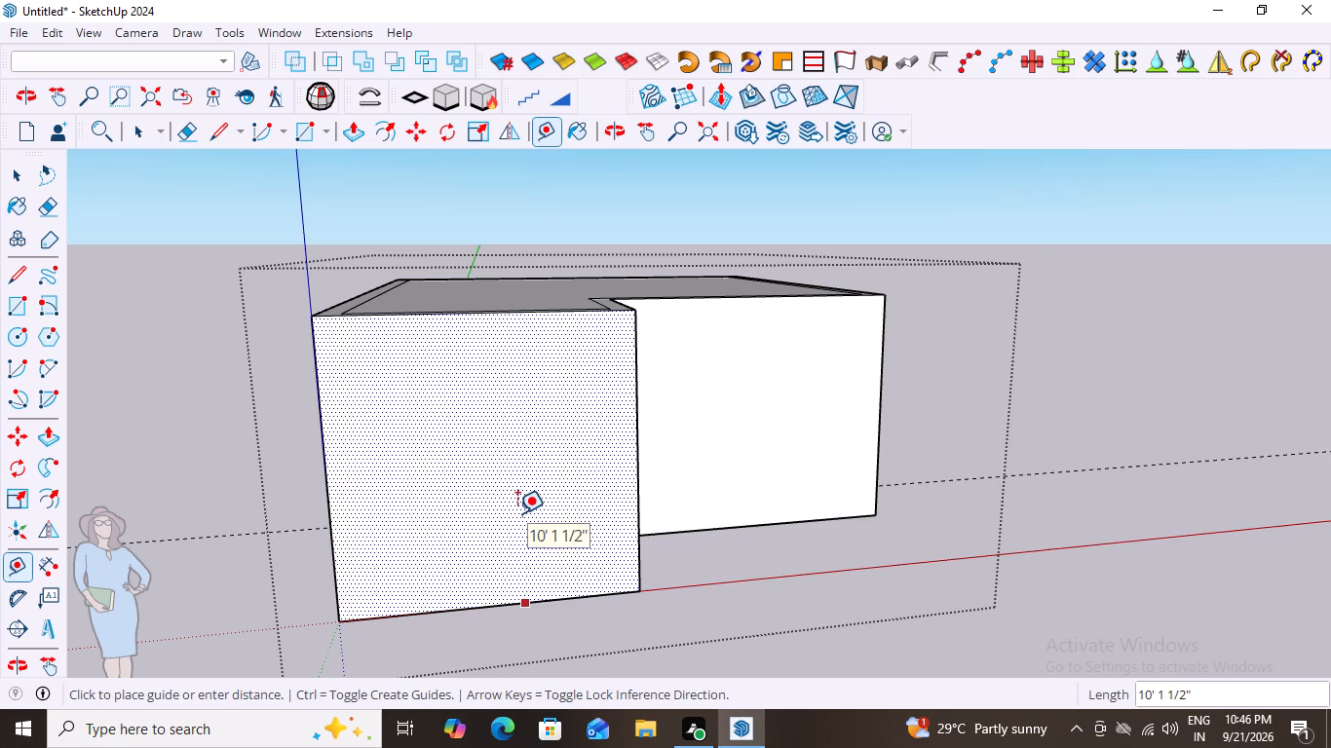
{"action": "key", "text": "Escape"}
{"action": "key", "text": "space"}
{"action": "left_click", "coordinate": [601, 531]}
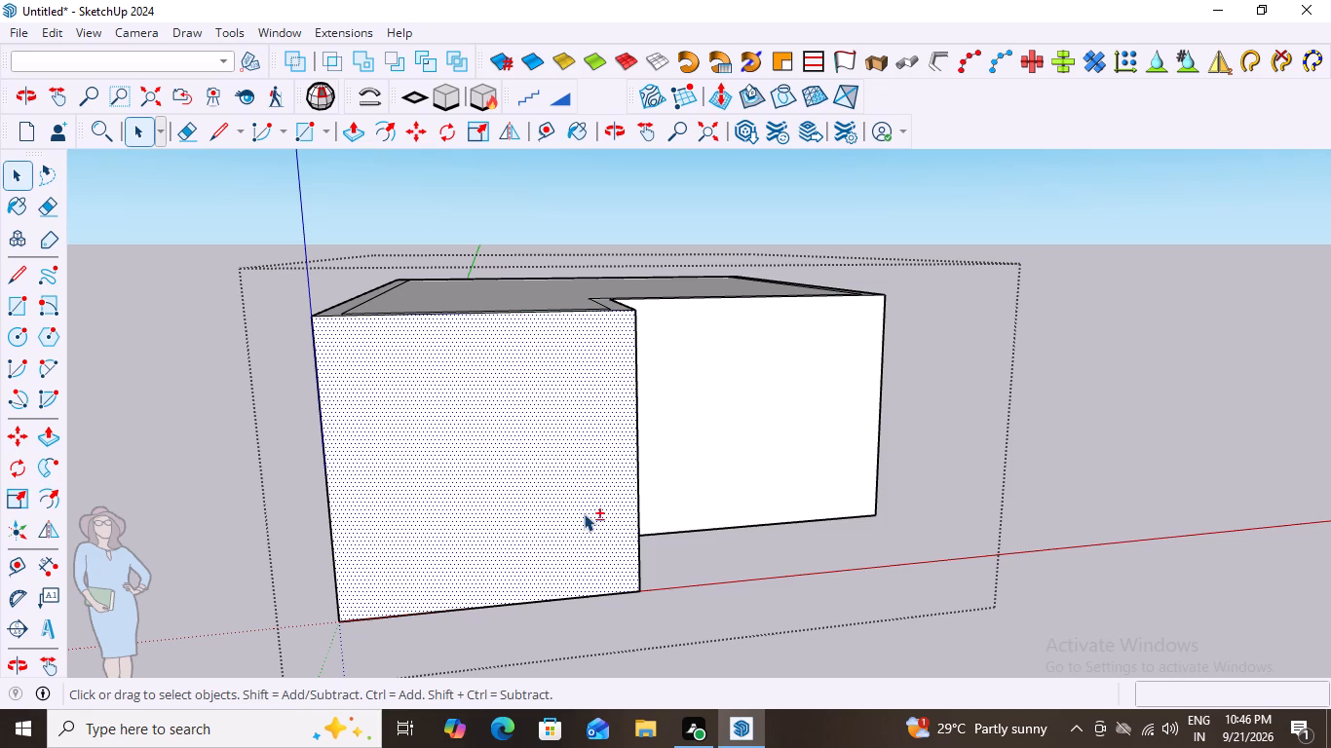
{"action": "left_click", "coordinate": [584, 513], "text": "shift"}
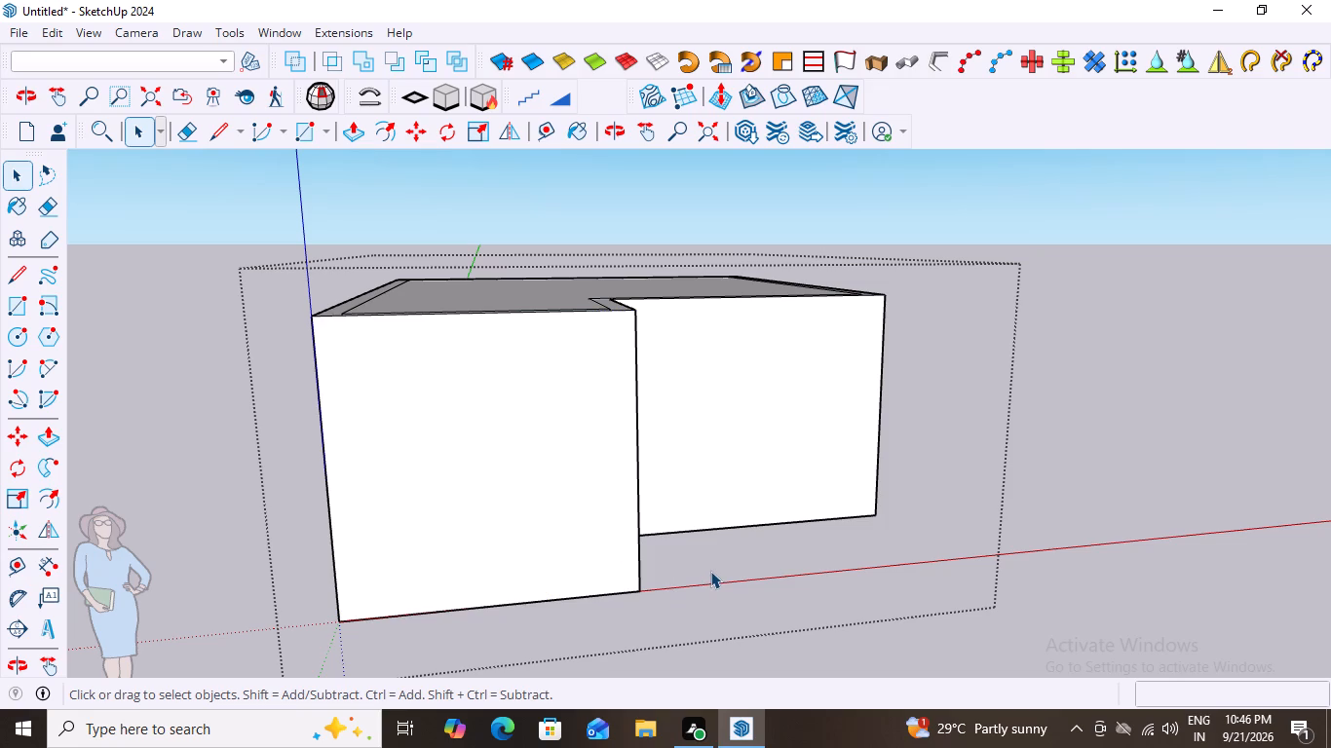
Start a horizontal Tape Measure guide up the projecting front wall from its bottom edge.
{"action": "key", "text": "t"}
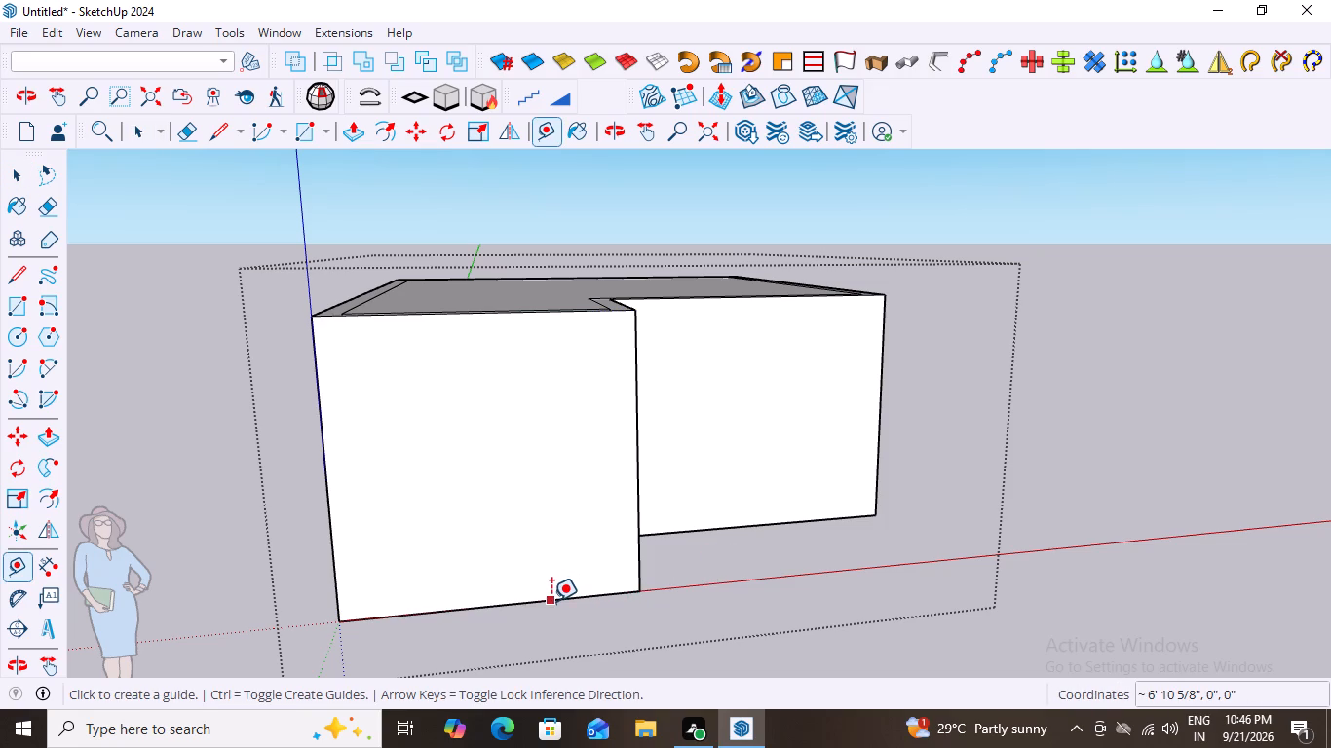
{"action": "left_click", "coordinate": [551, 601]}
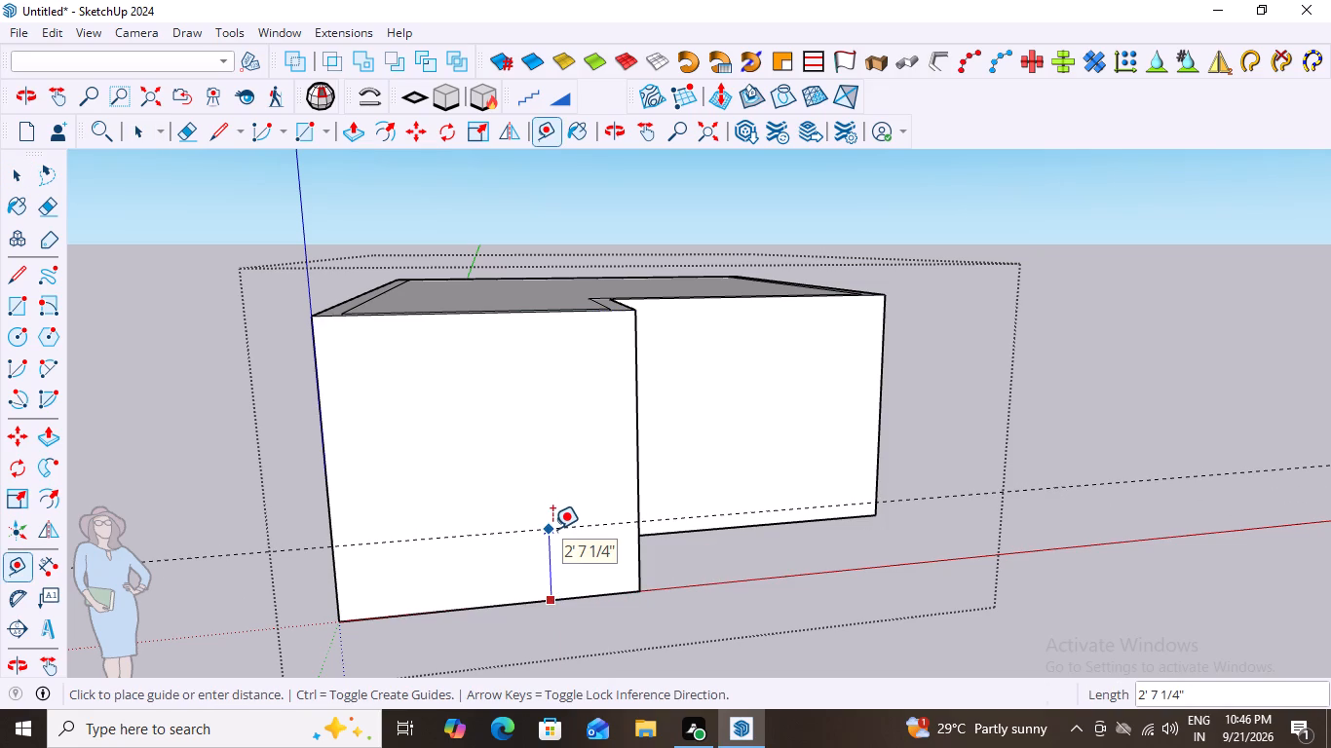
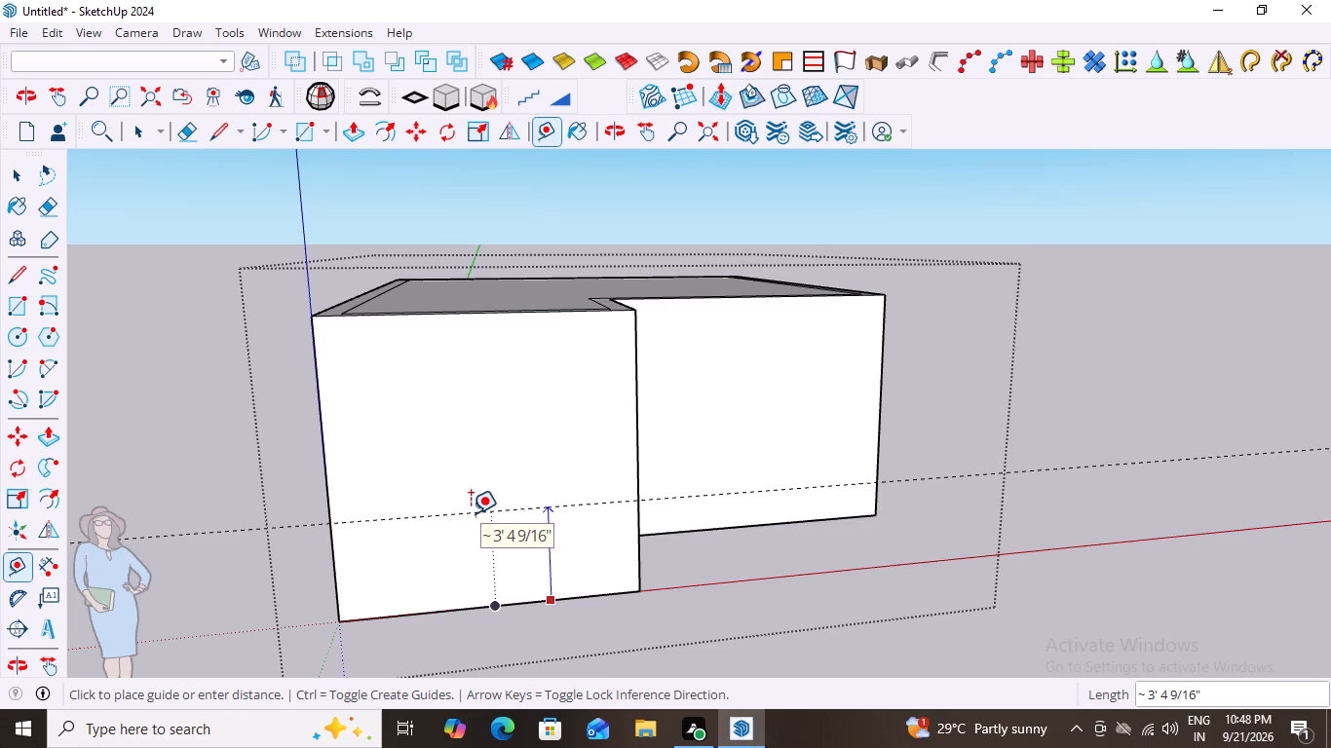
Place horizontal guides on the projecting front wall, one 3' above its bottom edge and another 4' above that guide.
{"action": "type", "text": "3'"}
{"action": "key", "text": "Return"}
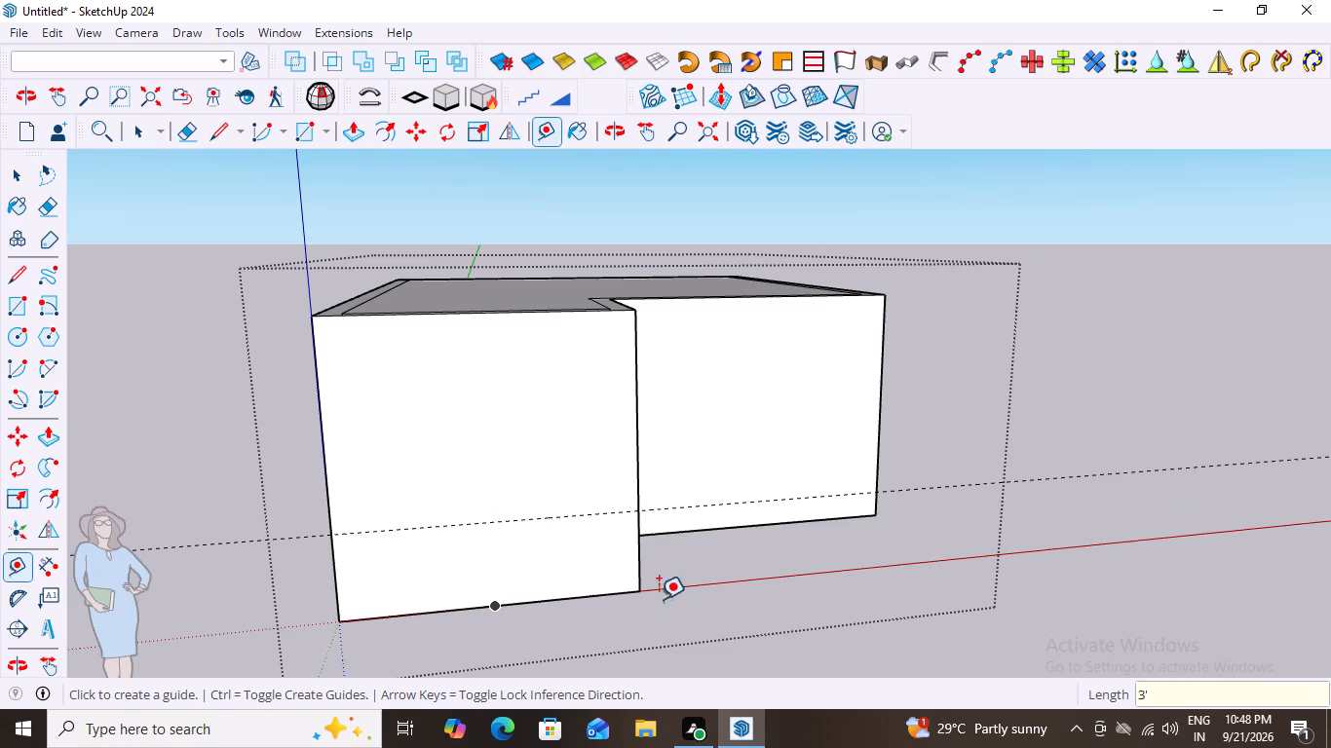
{"action": "left_click", "coordinate": [552, 512]}
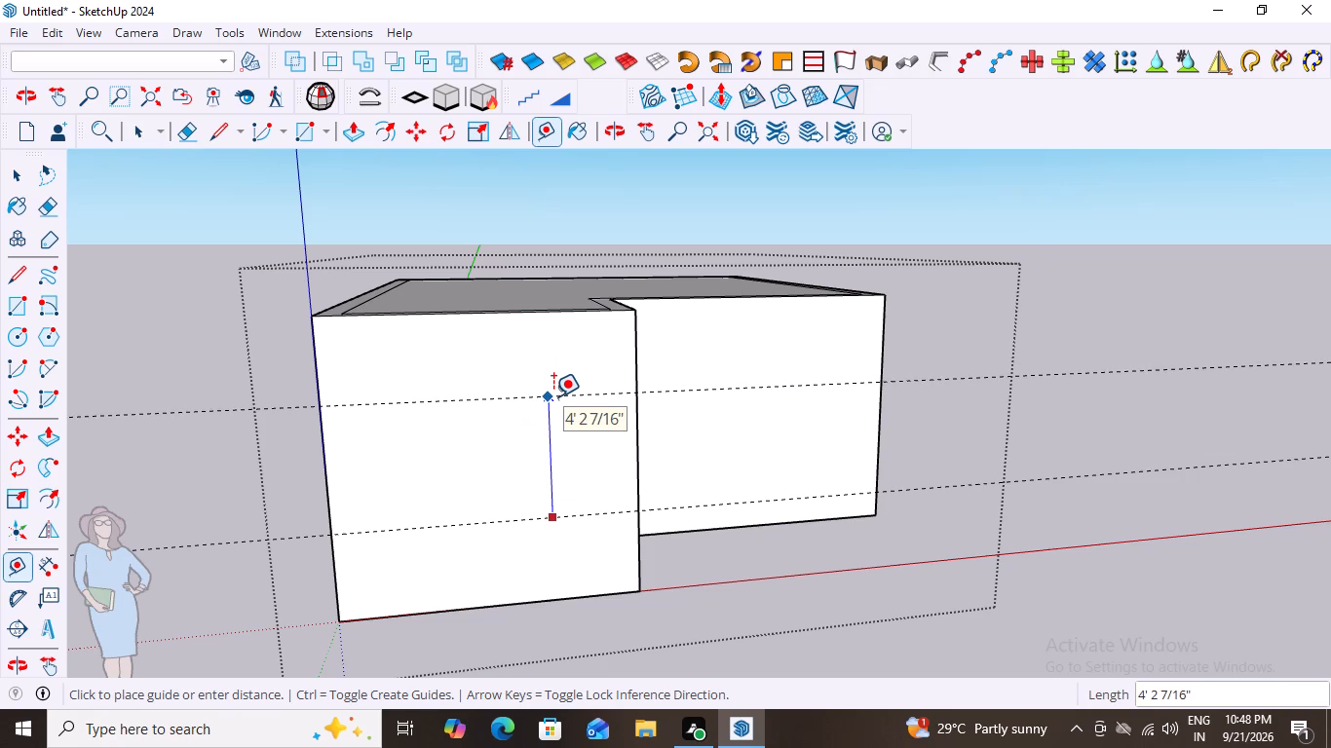
{"action": "key", "text": "4"}
{"action": "key", "text": "apostrophe"}
{"action": "key", "text": "Return"}
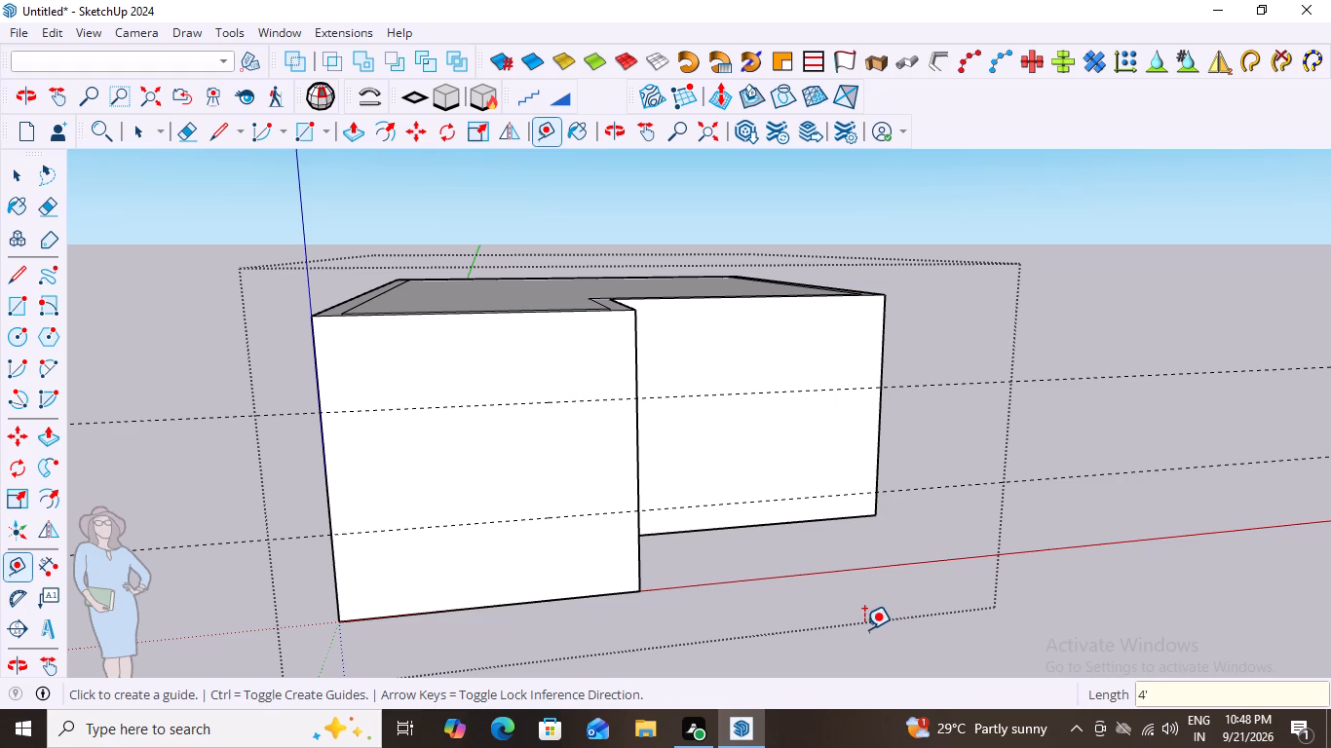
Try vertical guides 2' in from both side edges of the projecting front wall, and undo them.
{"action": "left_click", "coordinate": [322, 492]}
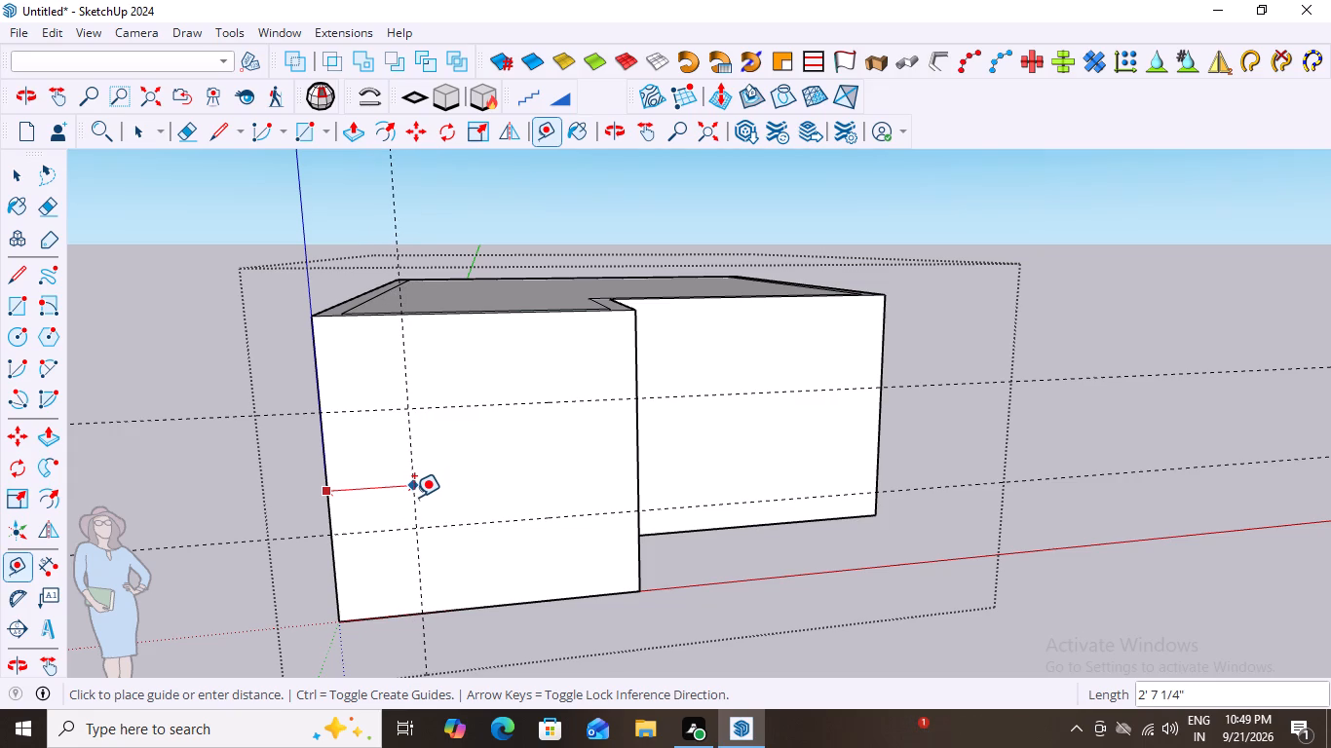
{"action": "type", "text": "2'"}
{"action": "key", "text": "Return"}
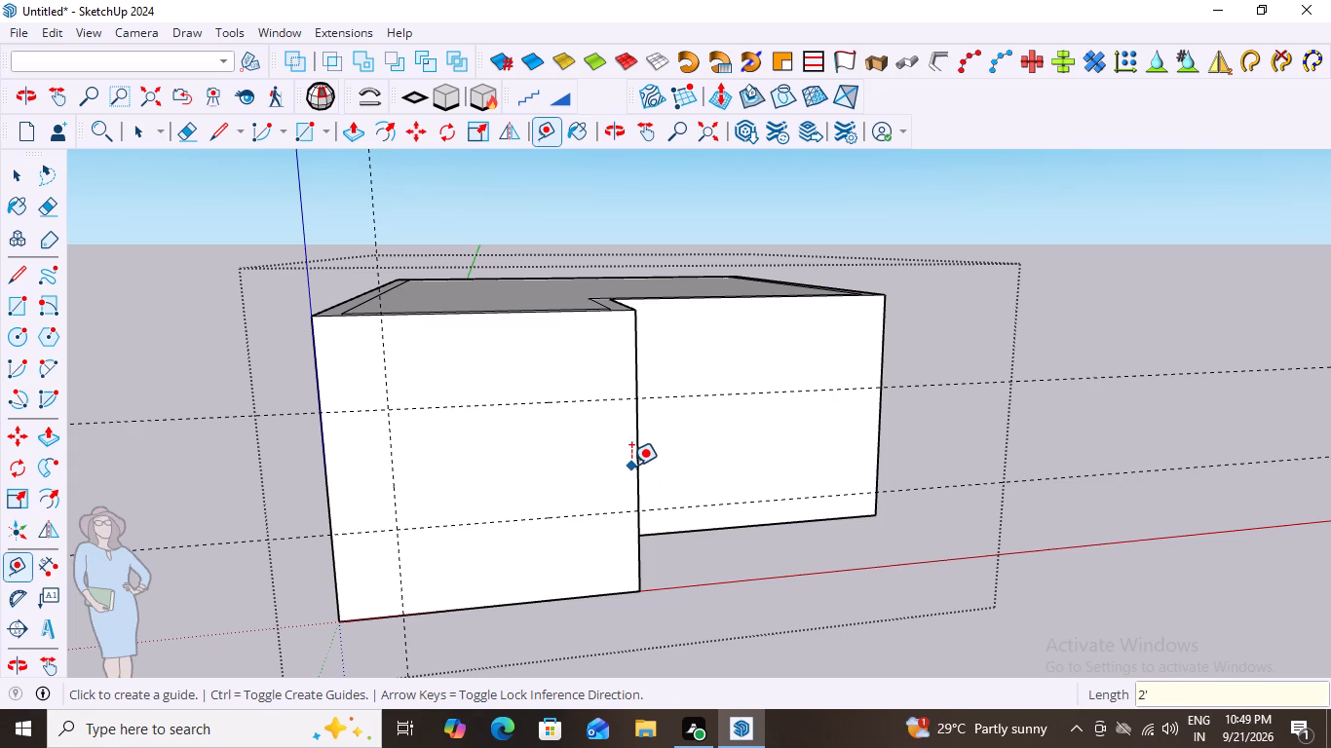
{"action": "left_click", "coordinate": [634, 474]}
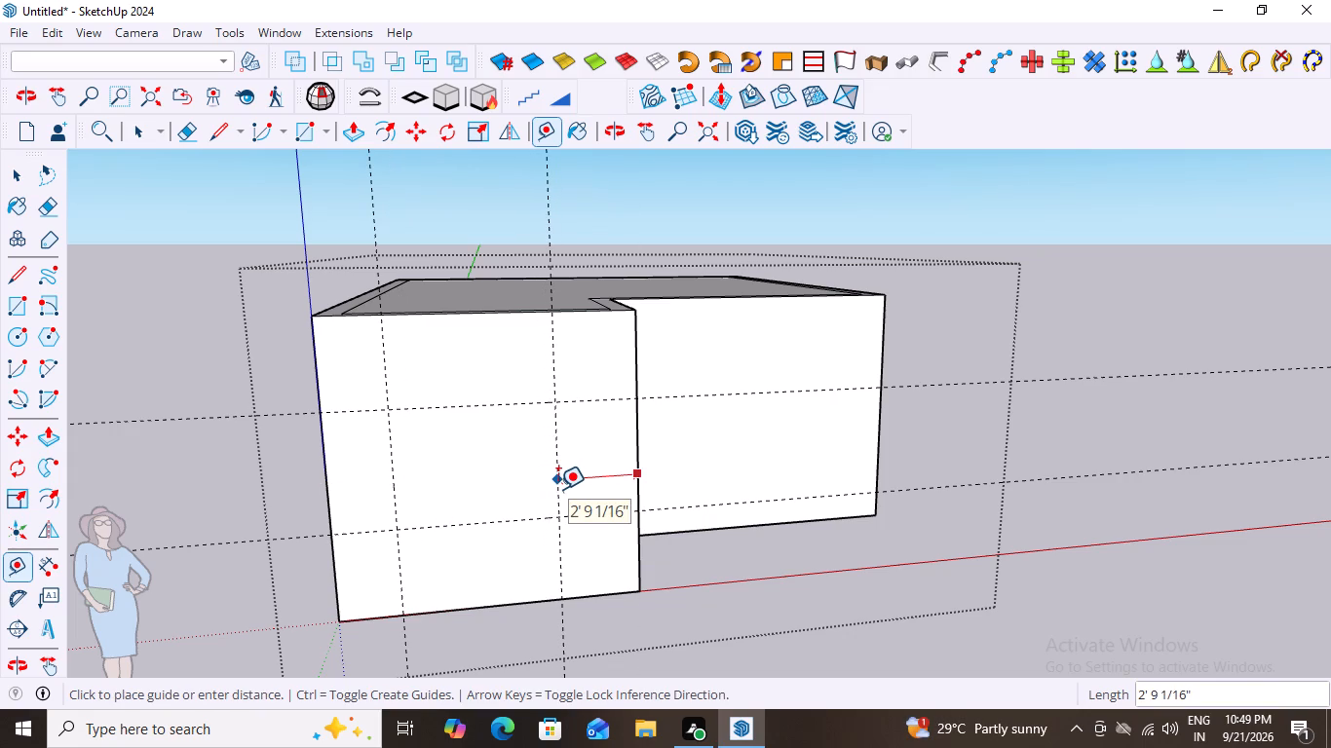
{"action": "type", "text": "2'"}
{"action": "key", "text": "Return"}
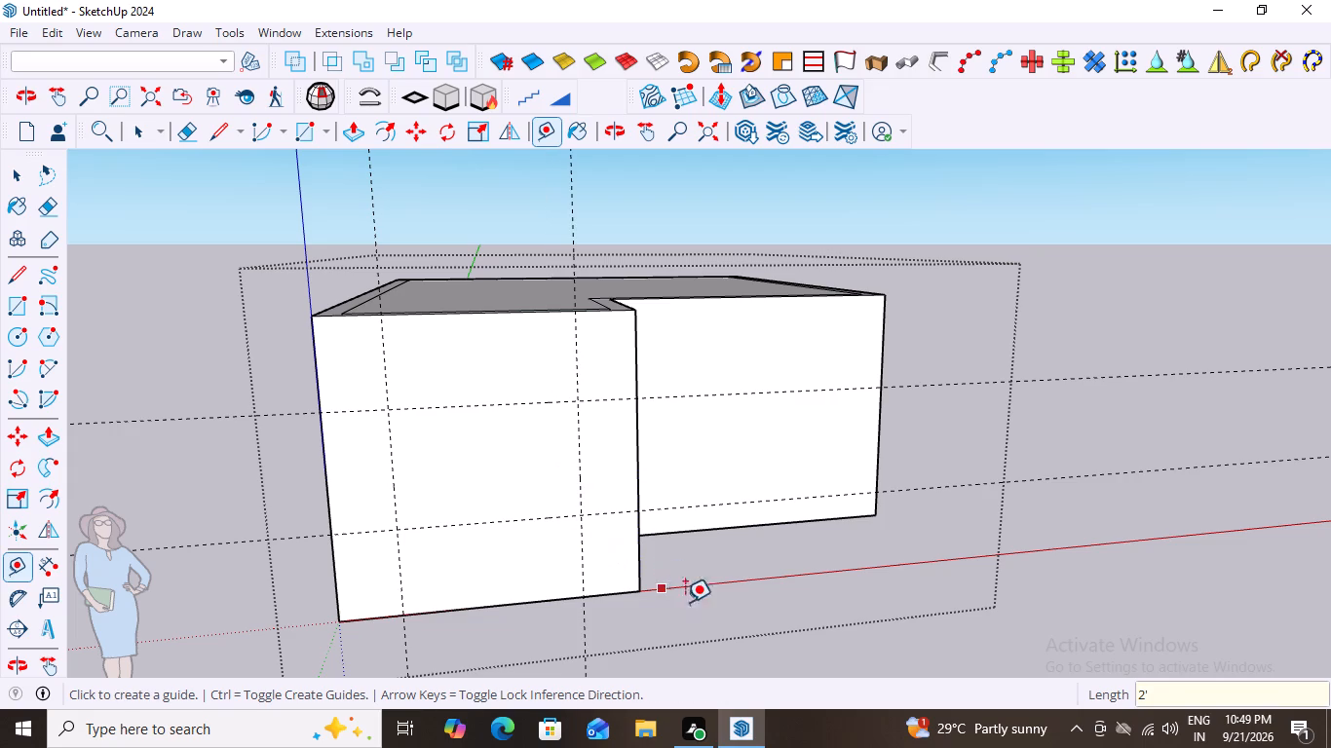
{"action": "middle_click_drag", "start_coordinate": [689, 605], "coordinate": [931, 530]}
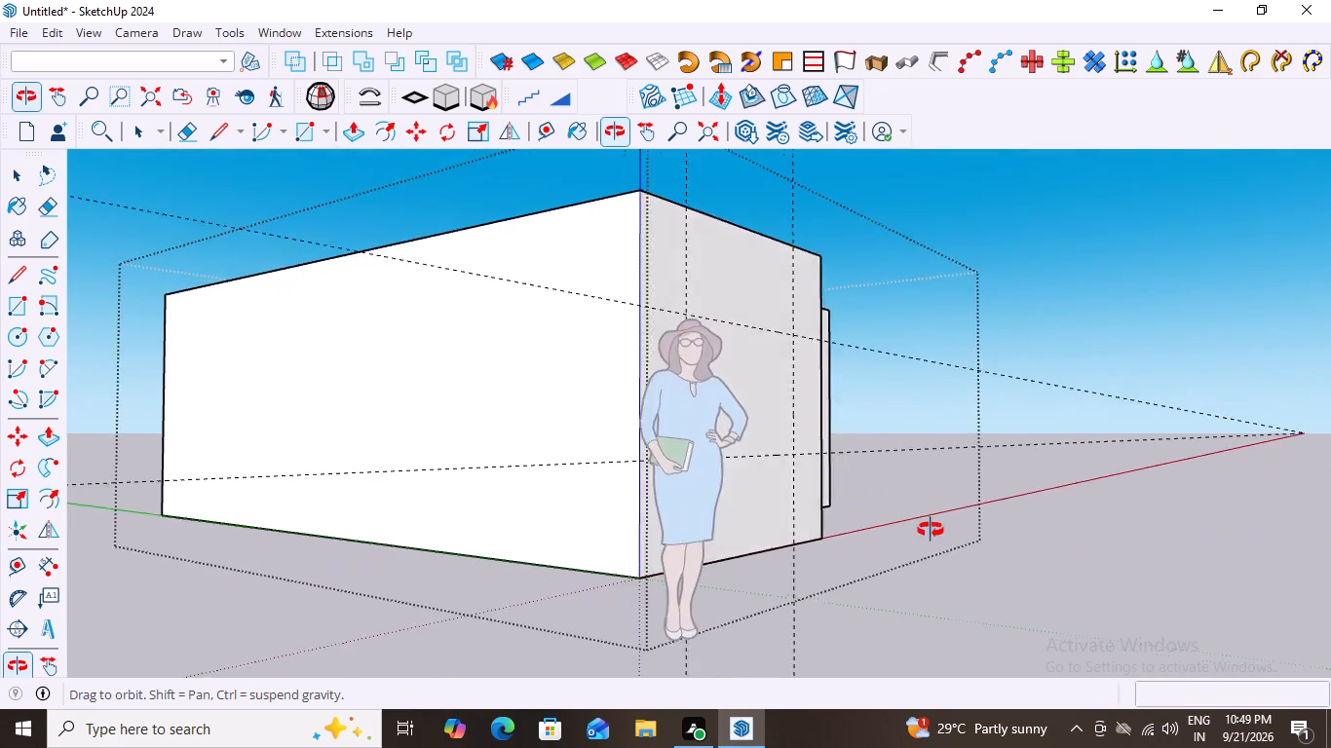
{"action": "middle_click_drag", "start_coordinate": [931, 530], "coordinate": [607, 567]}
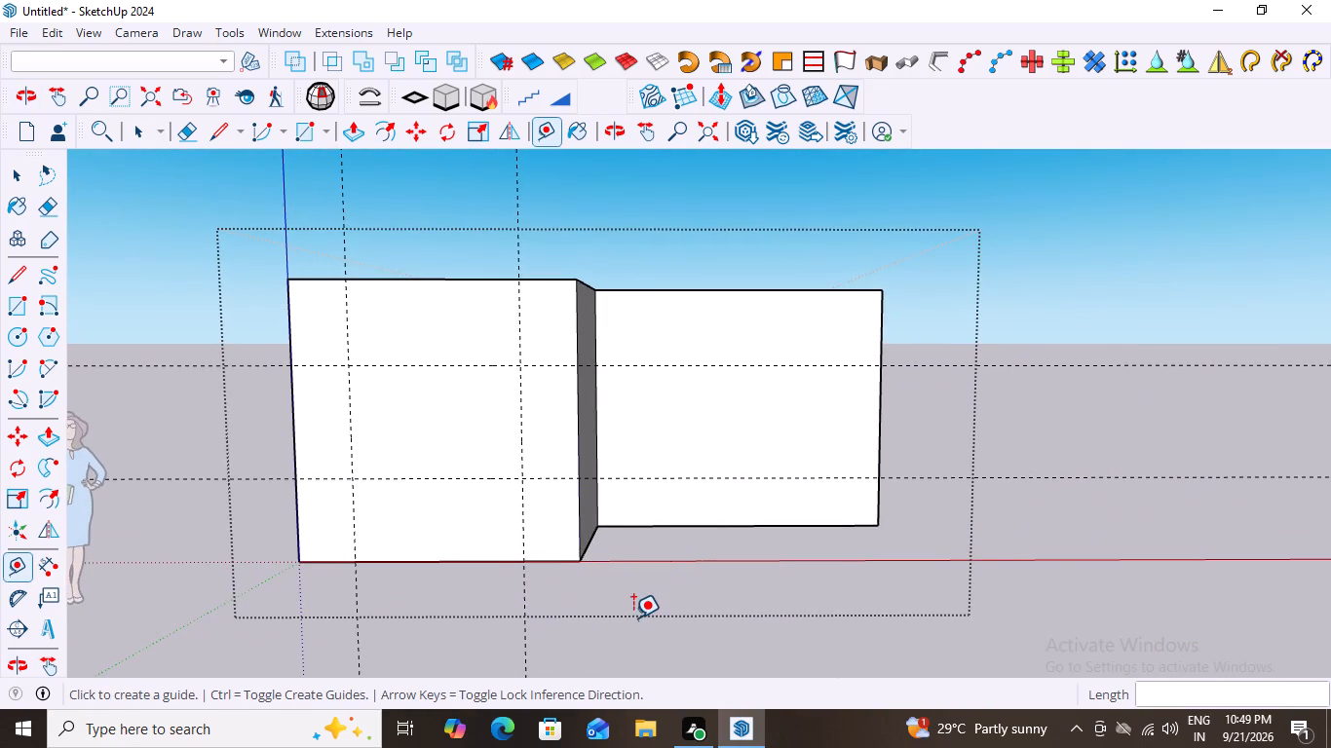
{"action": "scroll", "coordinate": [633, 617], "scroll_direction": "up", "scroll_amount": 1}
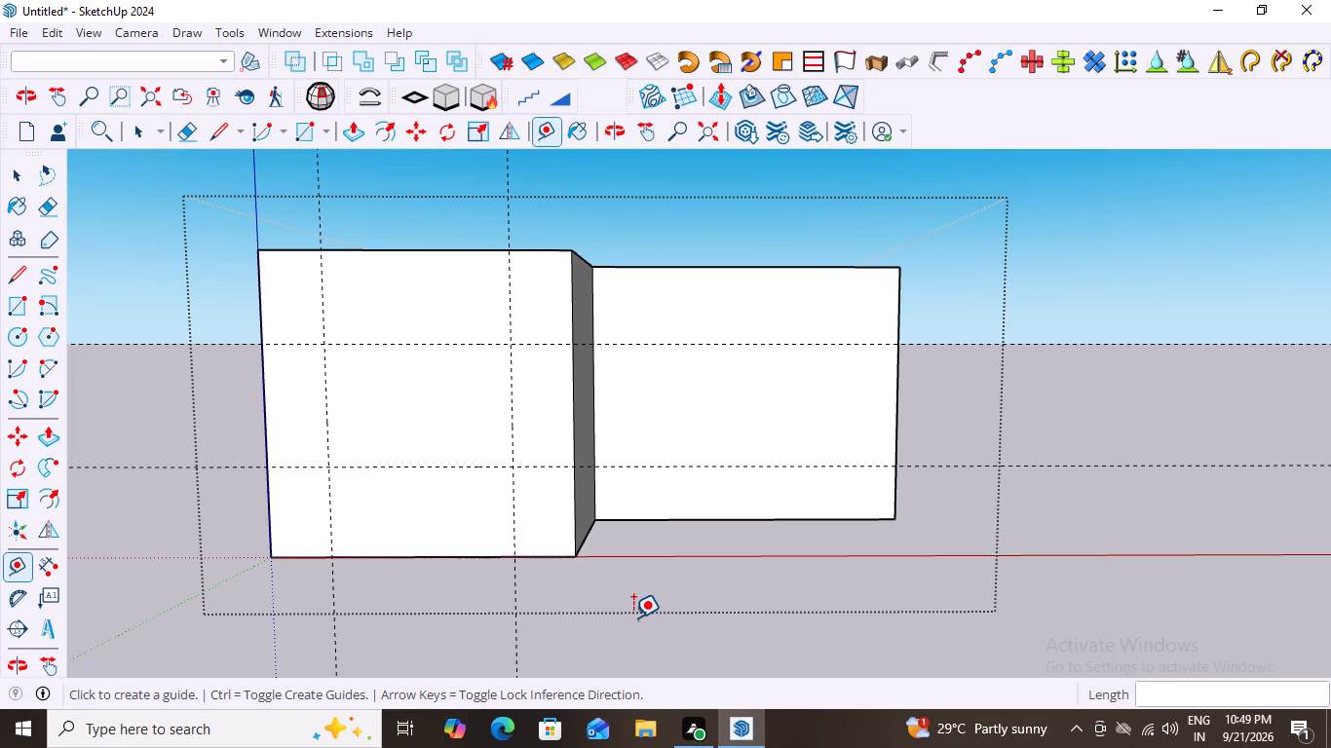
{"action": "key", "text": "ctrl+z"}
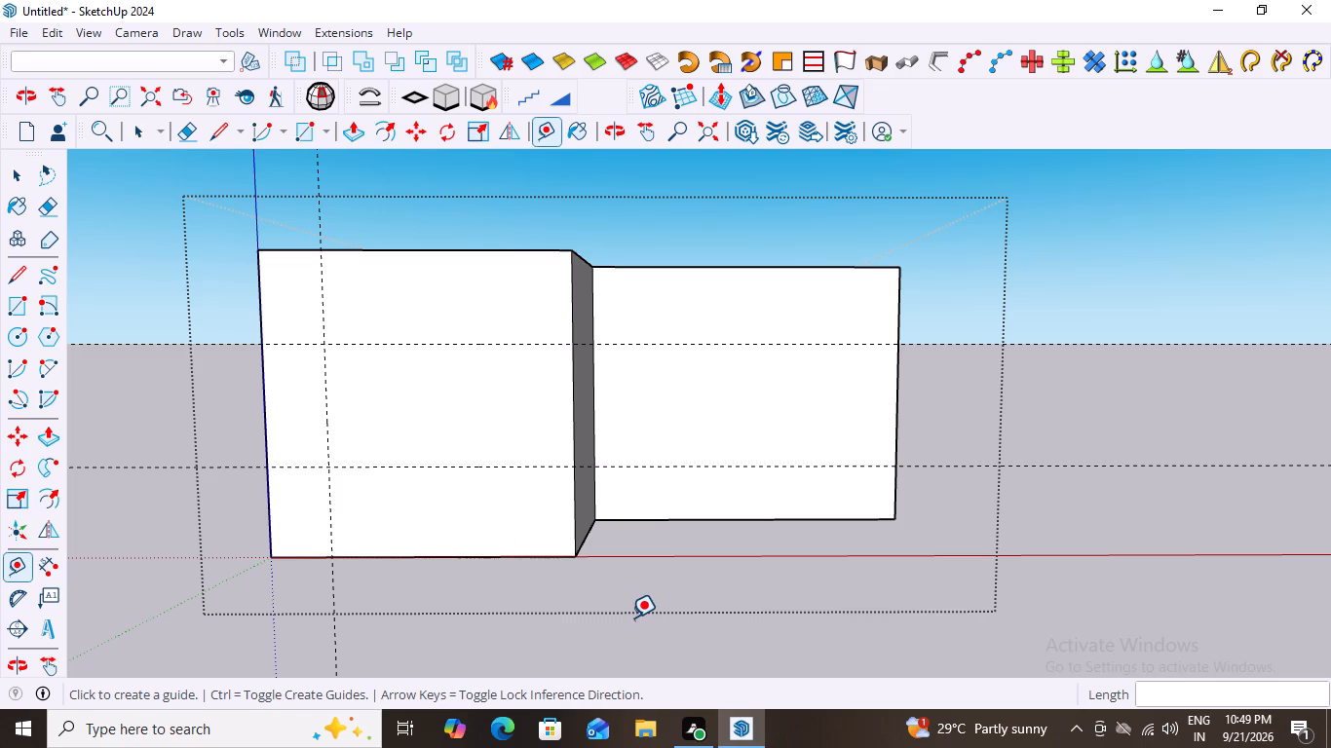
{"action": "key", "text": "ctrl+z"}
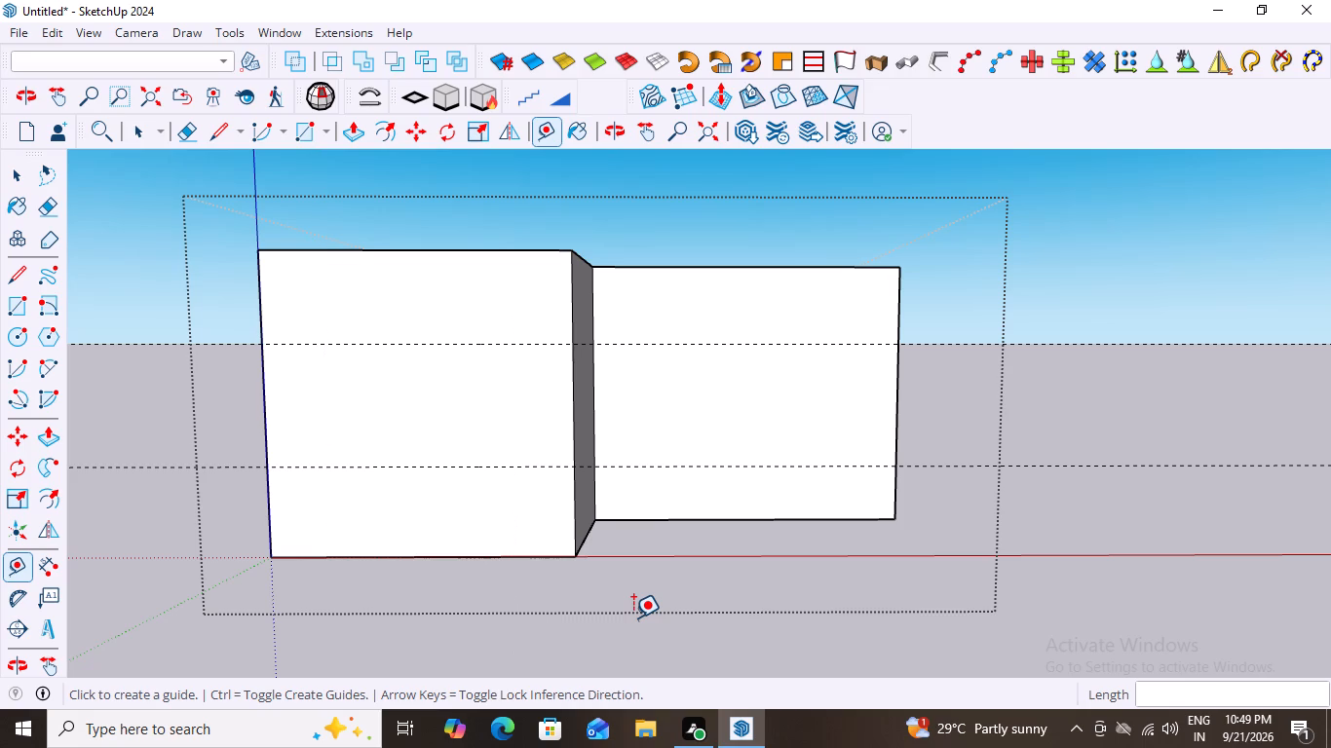
Place vertical guides 3' in from each side edge of the projecting front wall.
{"action": "left_click", "coordinate": [263, 433]}
{"action": "type", "text": "3'"}
{"action": "key", "text": "Return"}
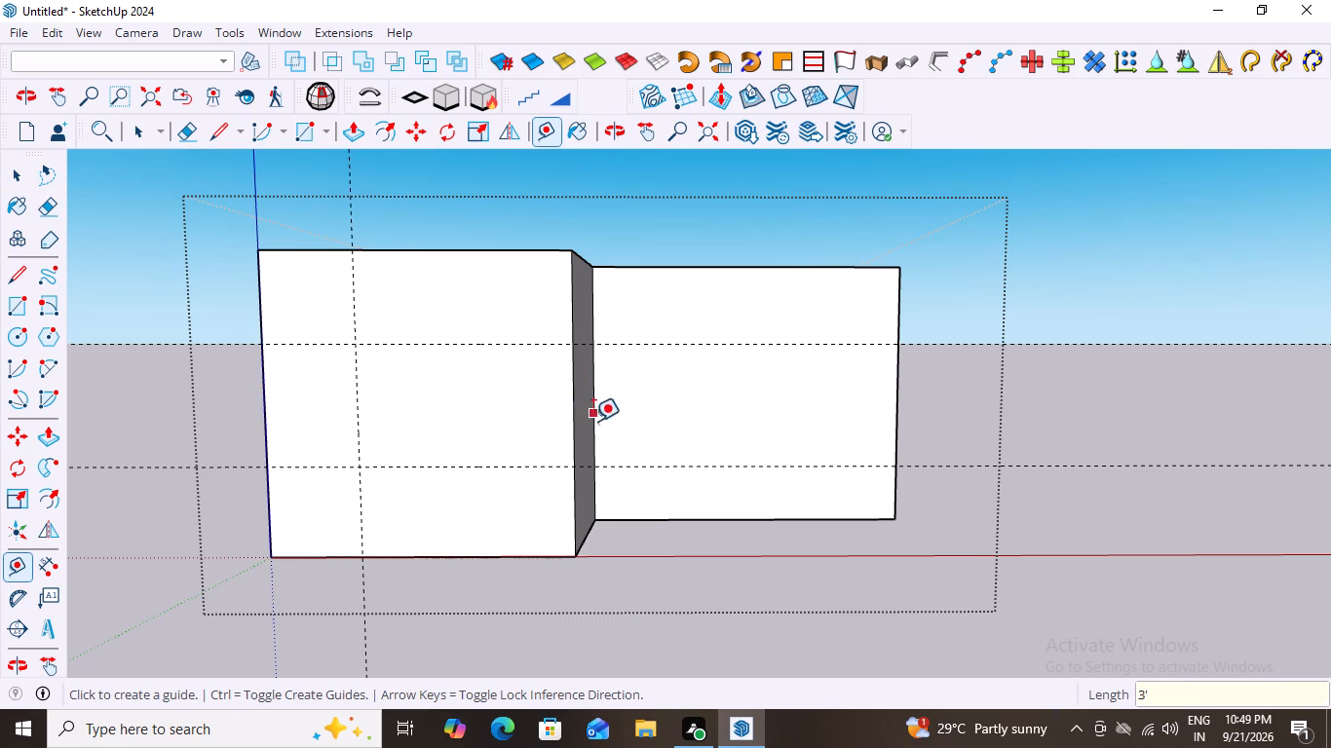
{"action": "left_click", "coordinate": [572, 435]}
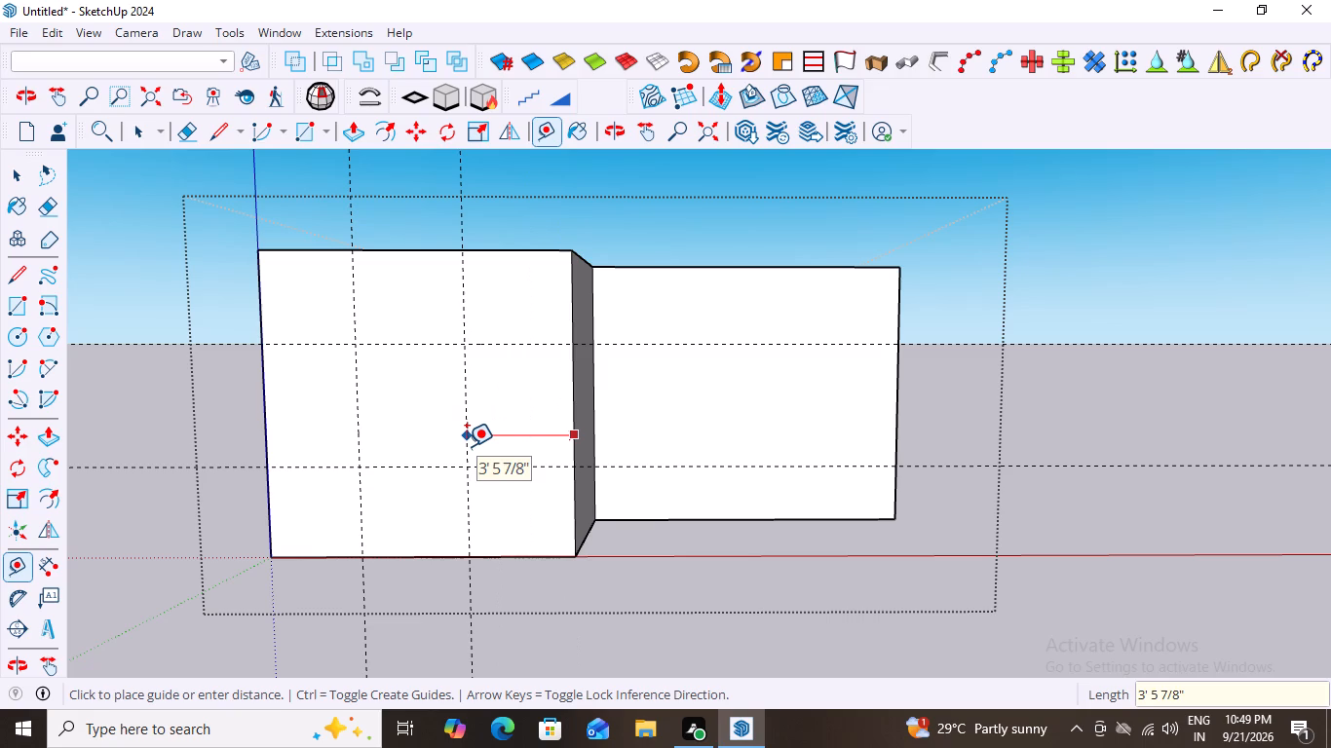
{"action": "type", "text": "3'"}
{"action": "key", "text": "Return"}
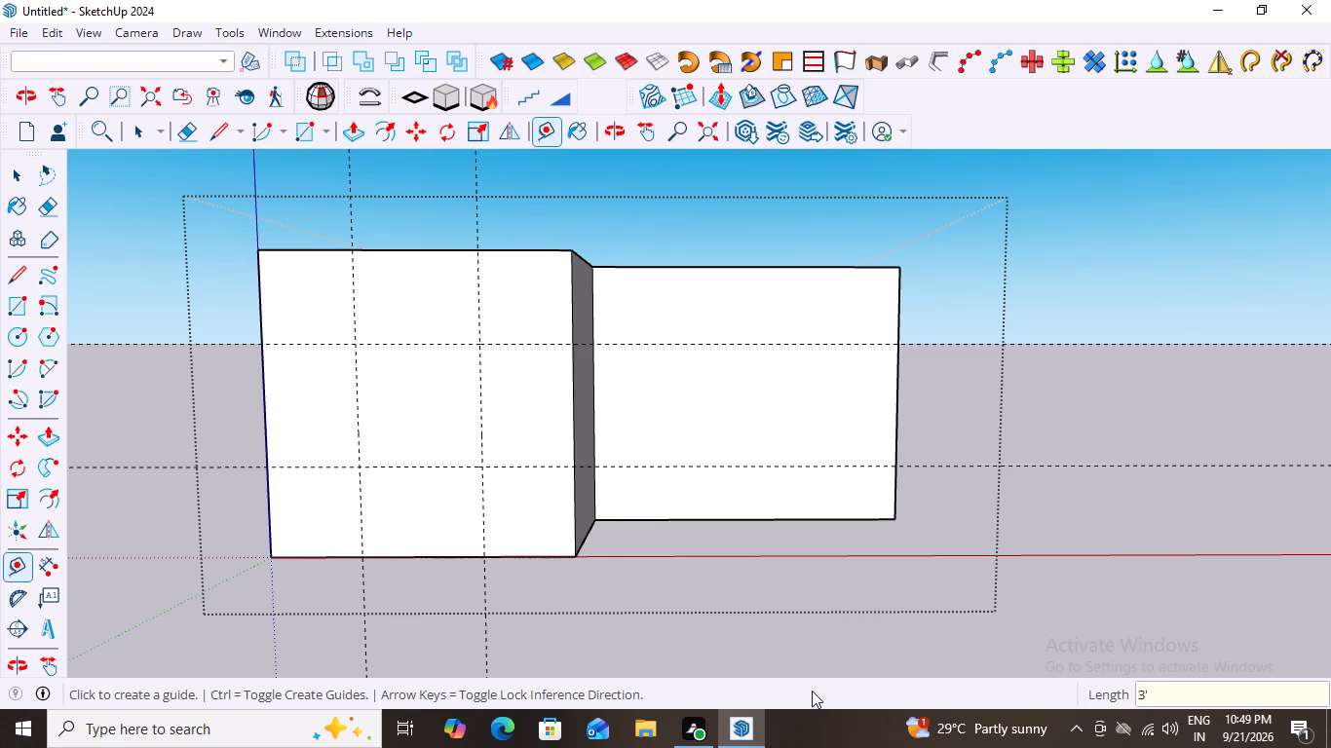
{"action": "middle_click_drag", "start_coordinate": [774, 636], "coordinate": [826, 608]}
{"action": "key", "text": "space"}
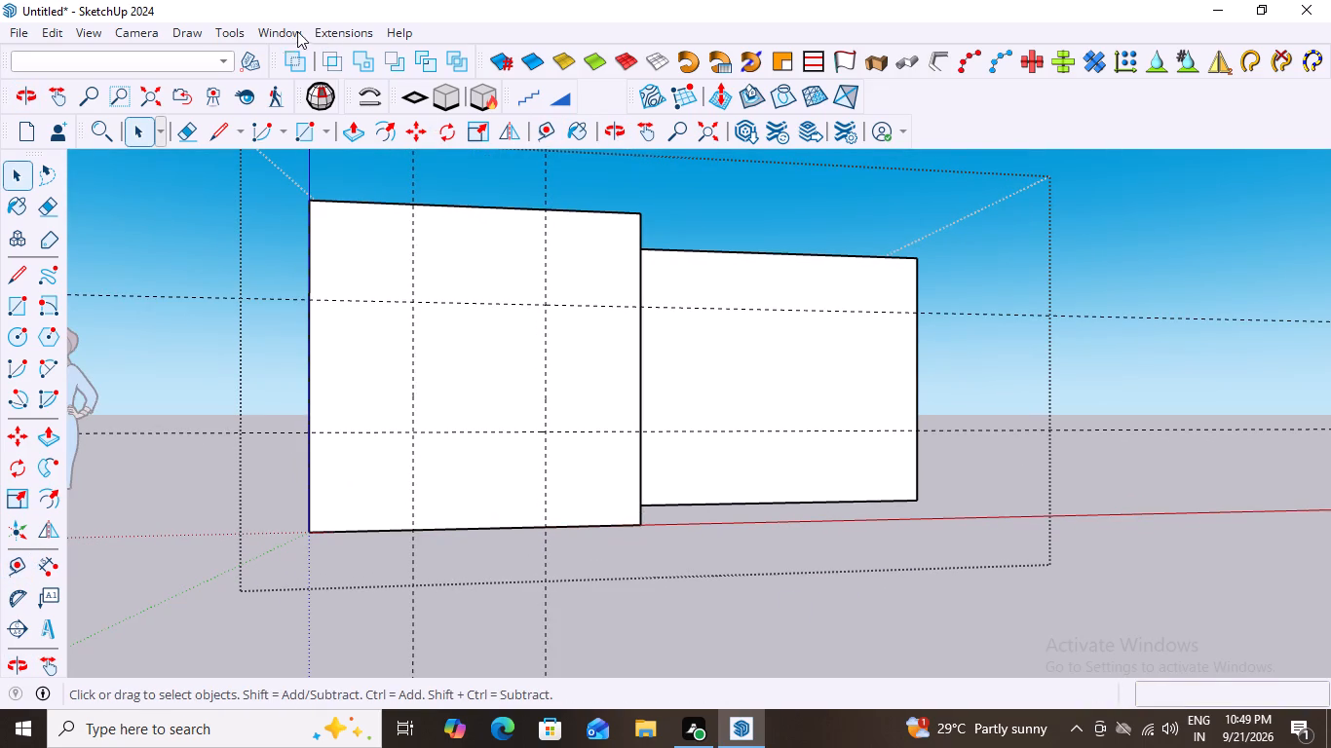
Set up a two-pane Type B window with MajWindow, keeping the 60" height and 30" floor gap, ready for drawing.
{"action": "left_click", "coordinate": [346, 30]}
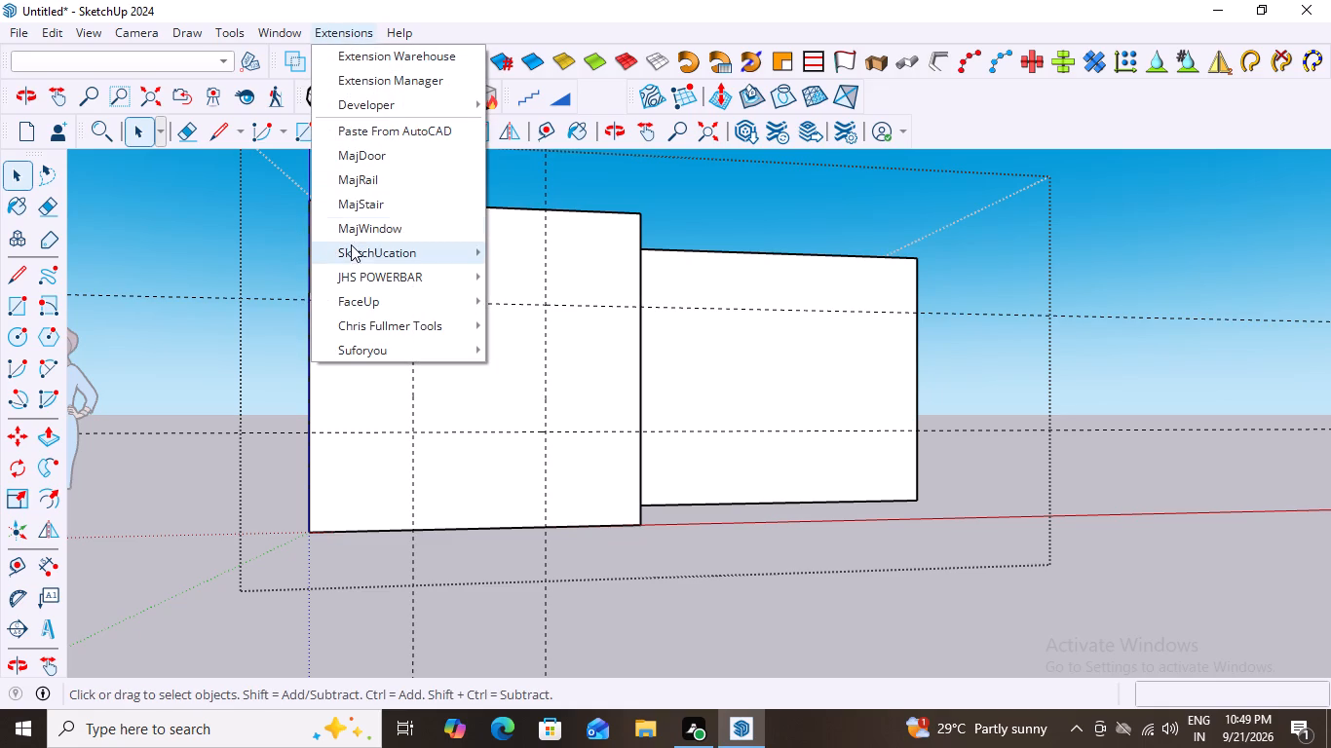
{"action": "left_click", "coordinate": [359, 226]}
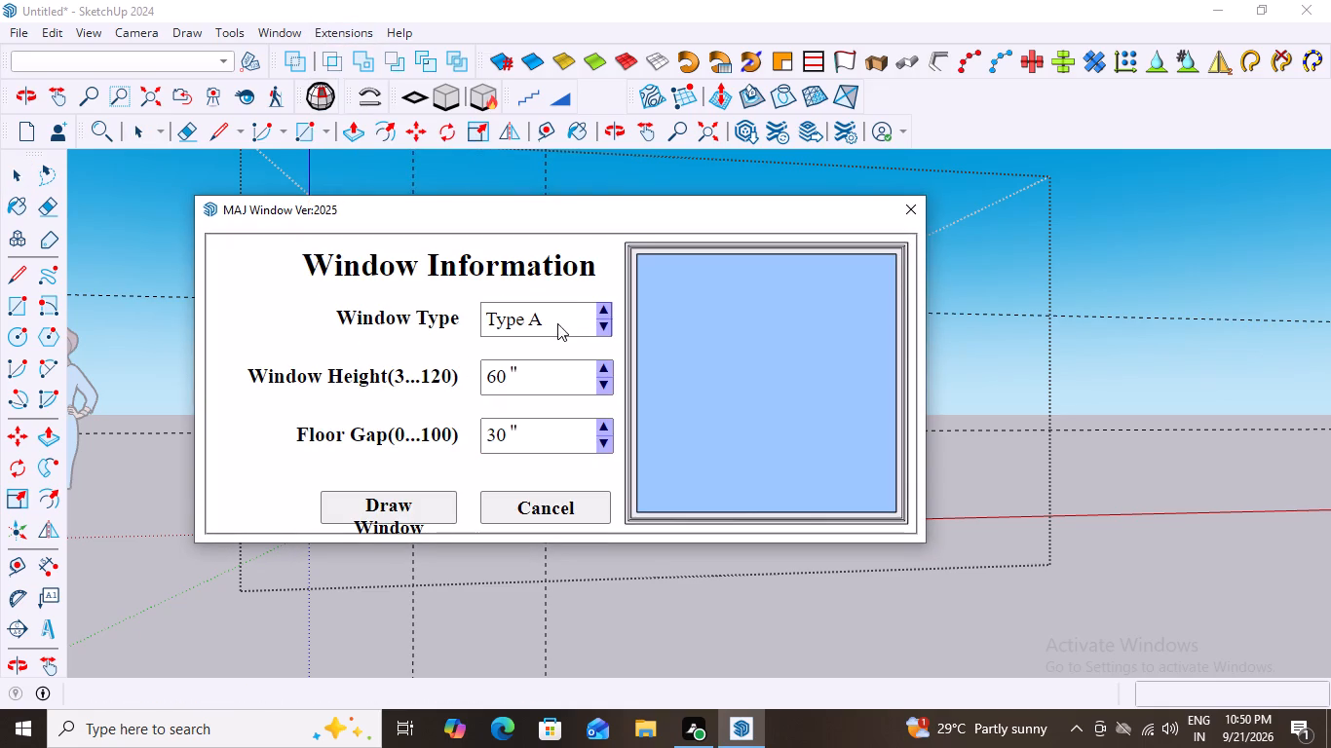
{"action": "left_click", "coordinate": [603, 308]}
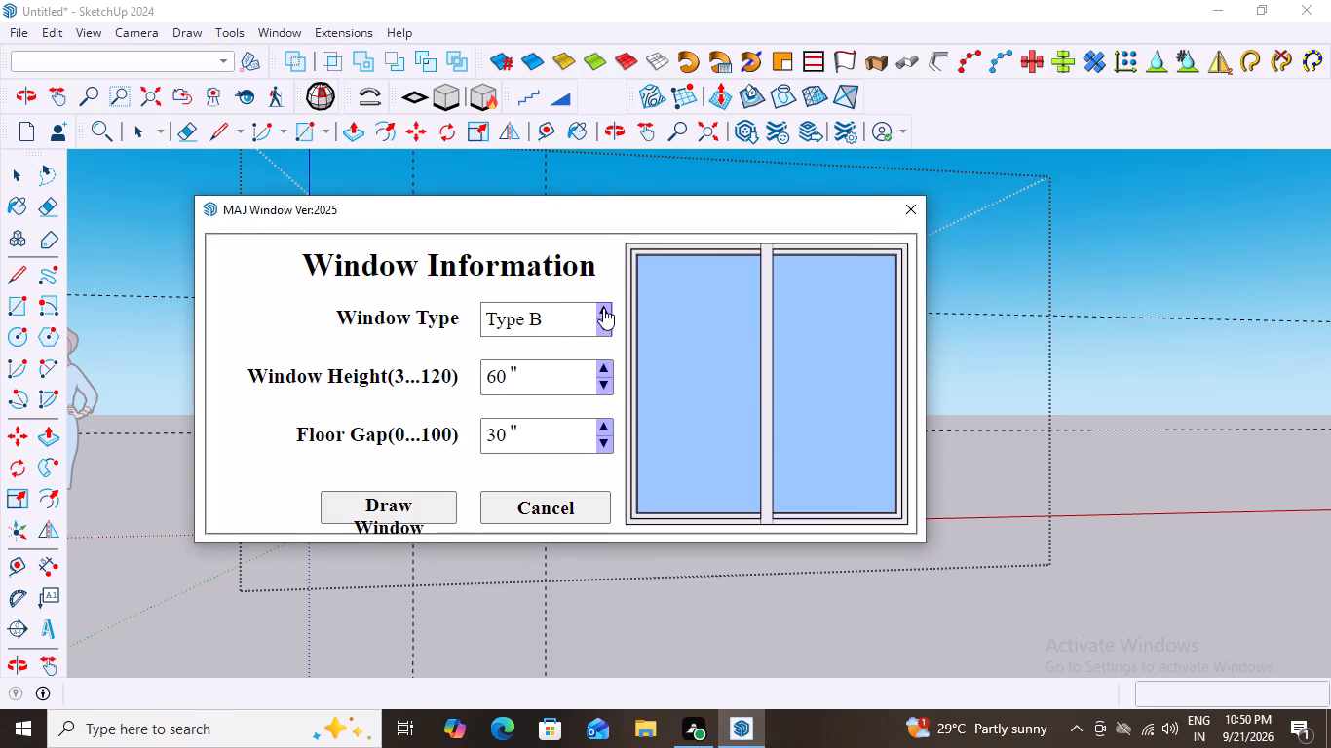
{"action": "left_click", "coordinate": [603, 308]}
{"action": "left_click", "coordinate": [603, 308]}
{"action": "double_click", "coordinate": [600, 324]}
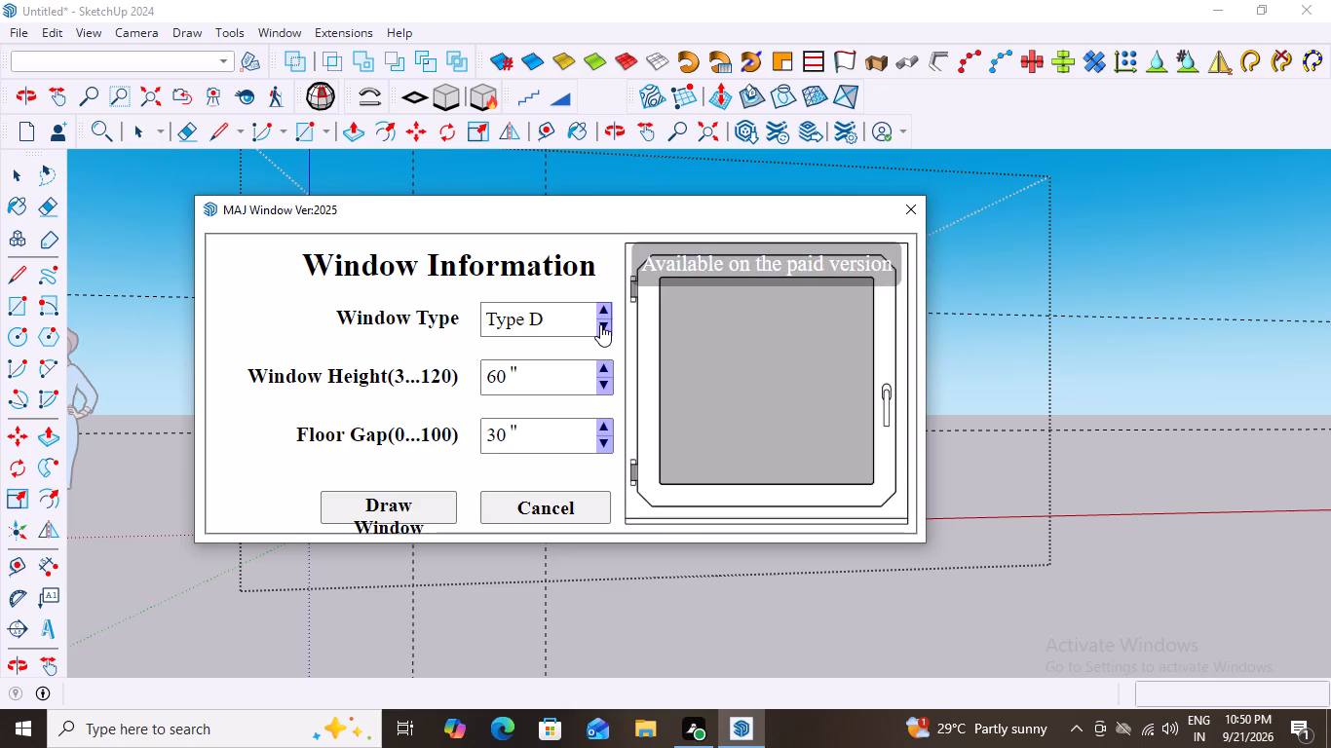
{"action": "left_click", "coordinate": [600, 324]}
{"action": "left_click", "coordinate": [600, 324]}
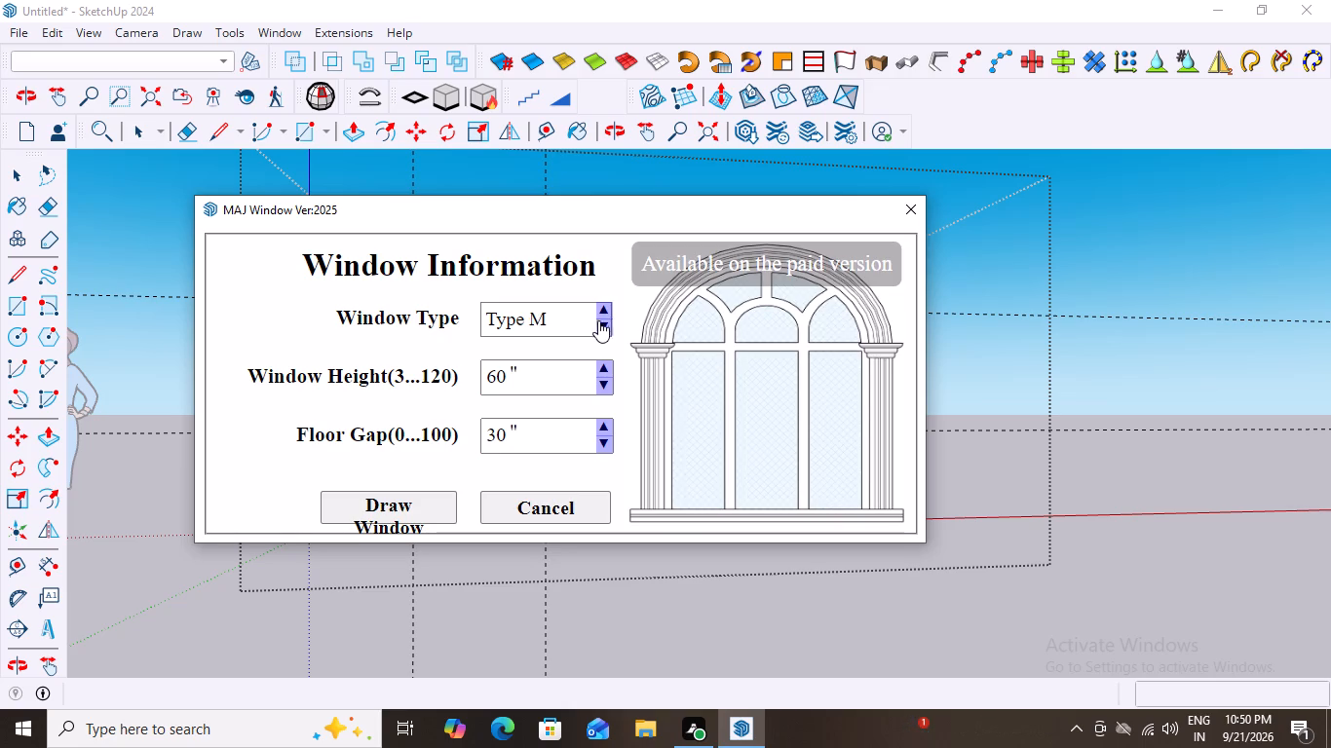
{"action": "left_click", "coordinate": [602, 310]}
{"action": "left_click", "coordinate": [602, 310]}
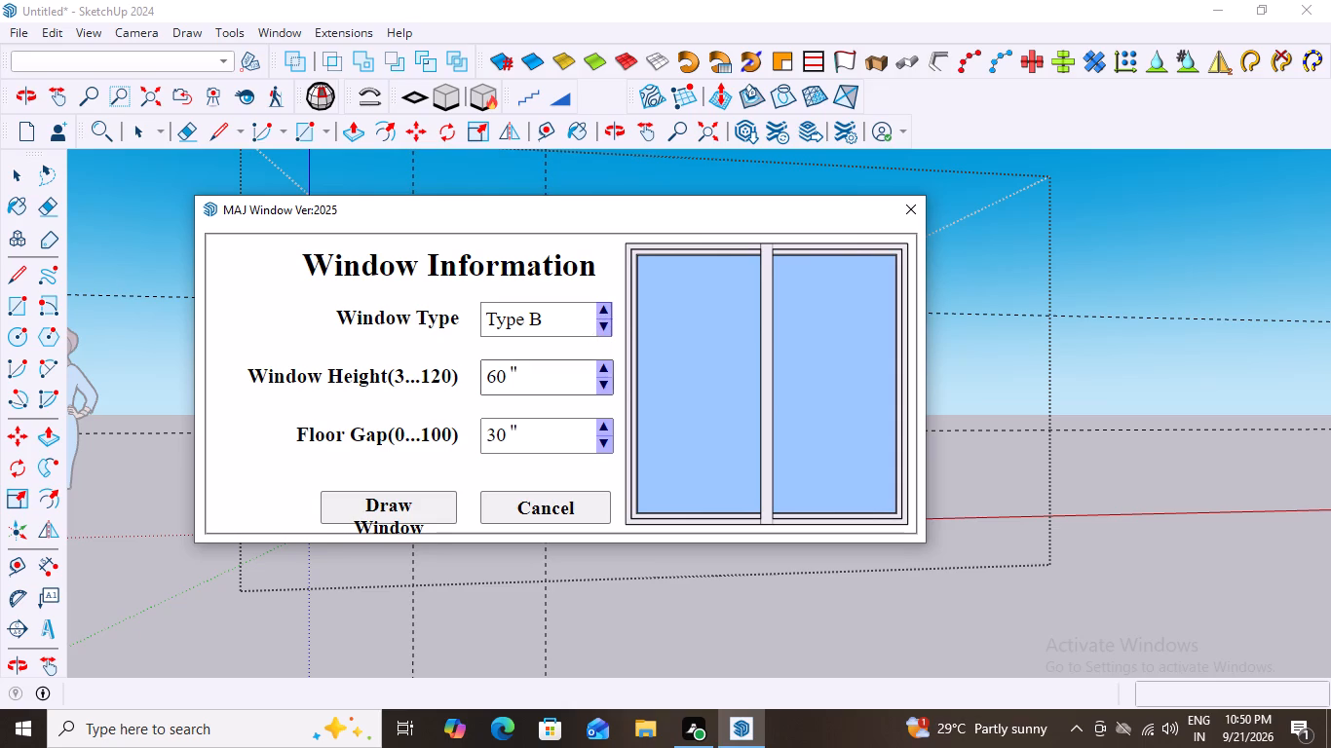
{"action": "left_click", "coordinate": [399, 504]}
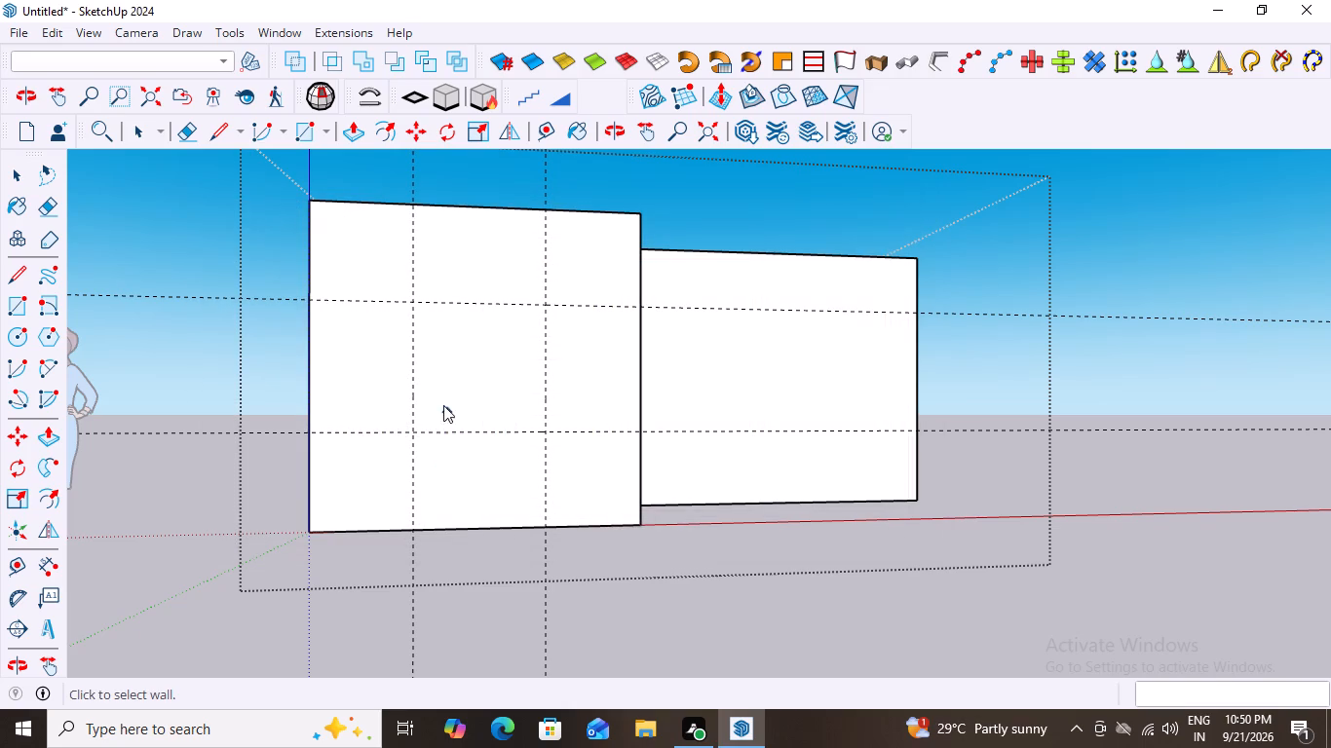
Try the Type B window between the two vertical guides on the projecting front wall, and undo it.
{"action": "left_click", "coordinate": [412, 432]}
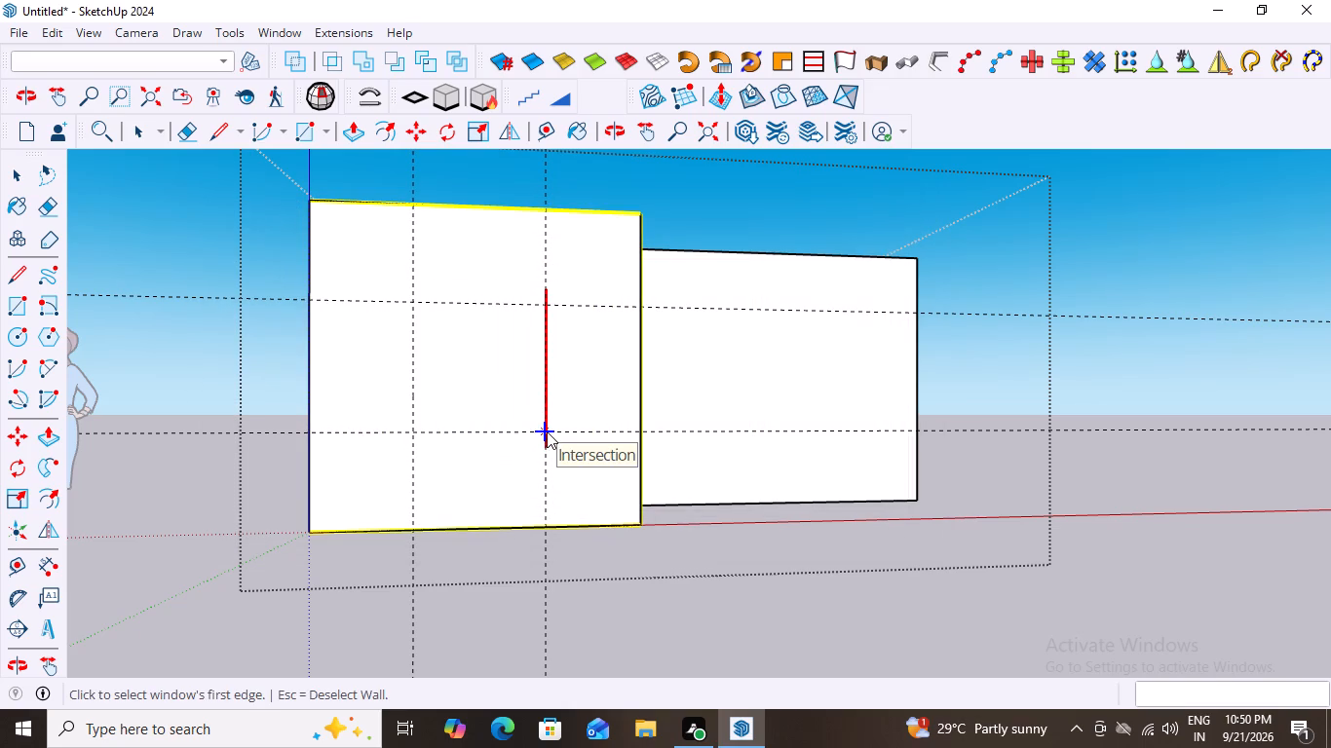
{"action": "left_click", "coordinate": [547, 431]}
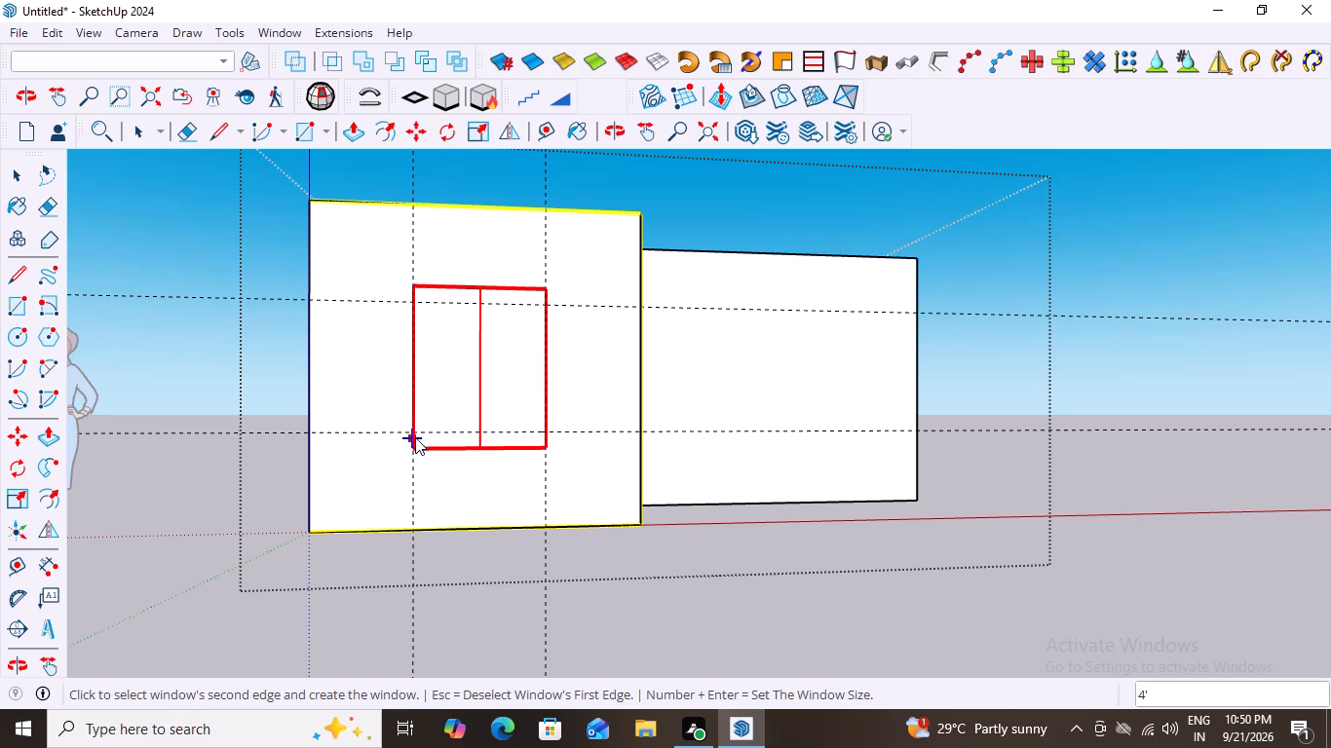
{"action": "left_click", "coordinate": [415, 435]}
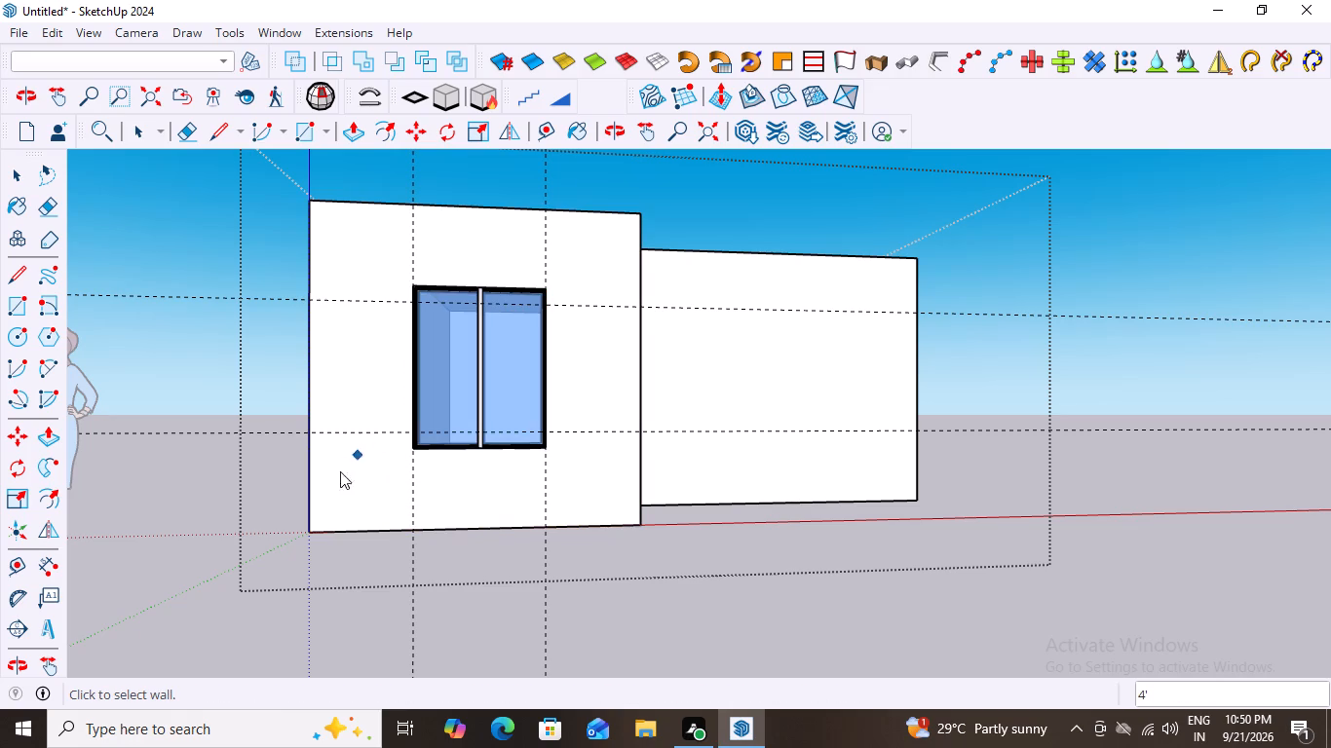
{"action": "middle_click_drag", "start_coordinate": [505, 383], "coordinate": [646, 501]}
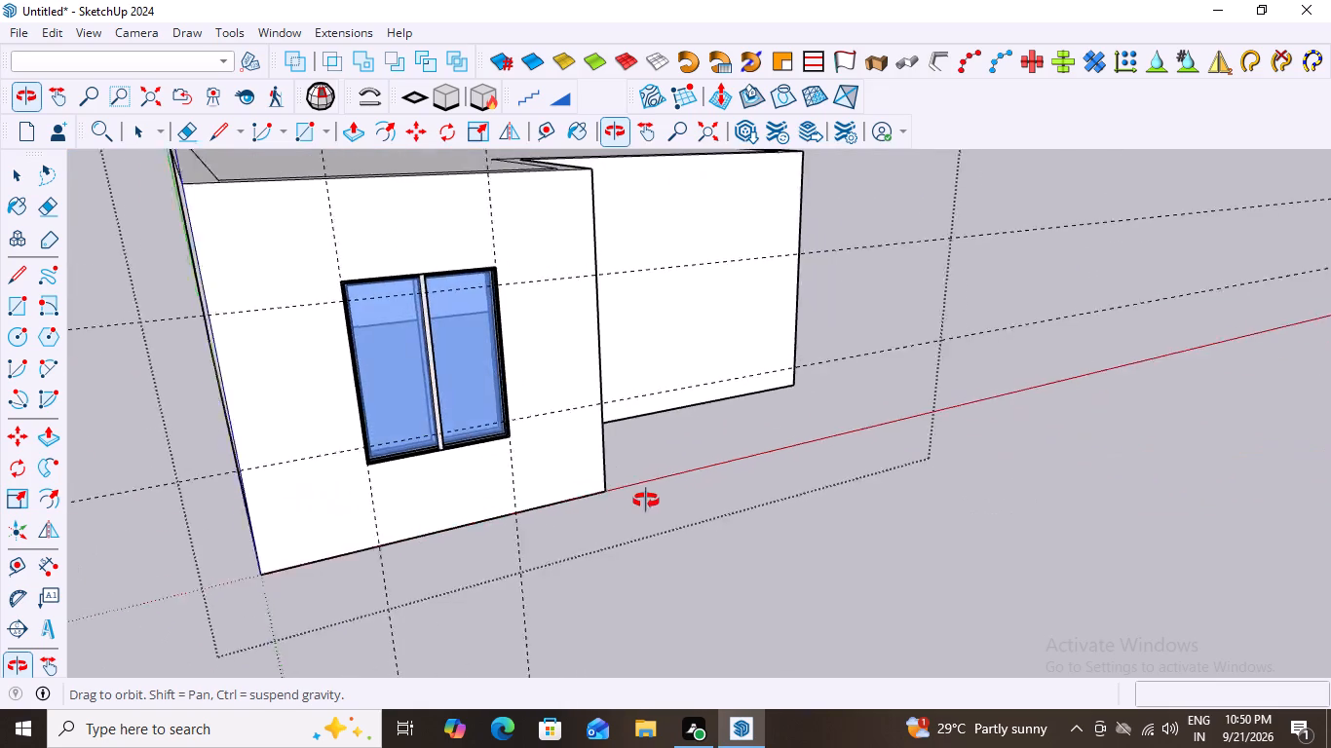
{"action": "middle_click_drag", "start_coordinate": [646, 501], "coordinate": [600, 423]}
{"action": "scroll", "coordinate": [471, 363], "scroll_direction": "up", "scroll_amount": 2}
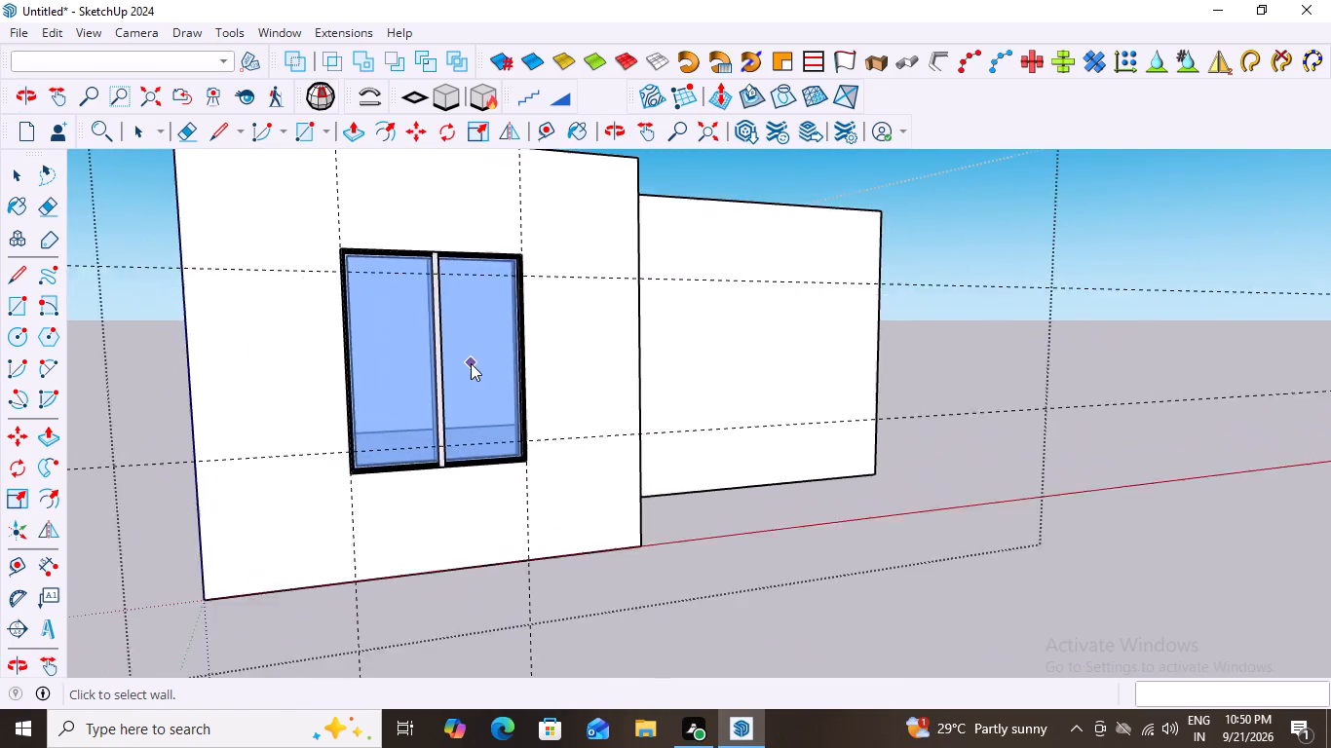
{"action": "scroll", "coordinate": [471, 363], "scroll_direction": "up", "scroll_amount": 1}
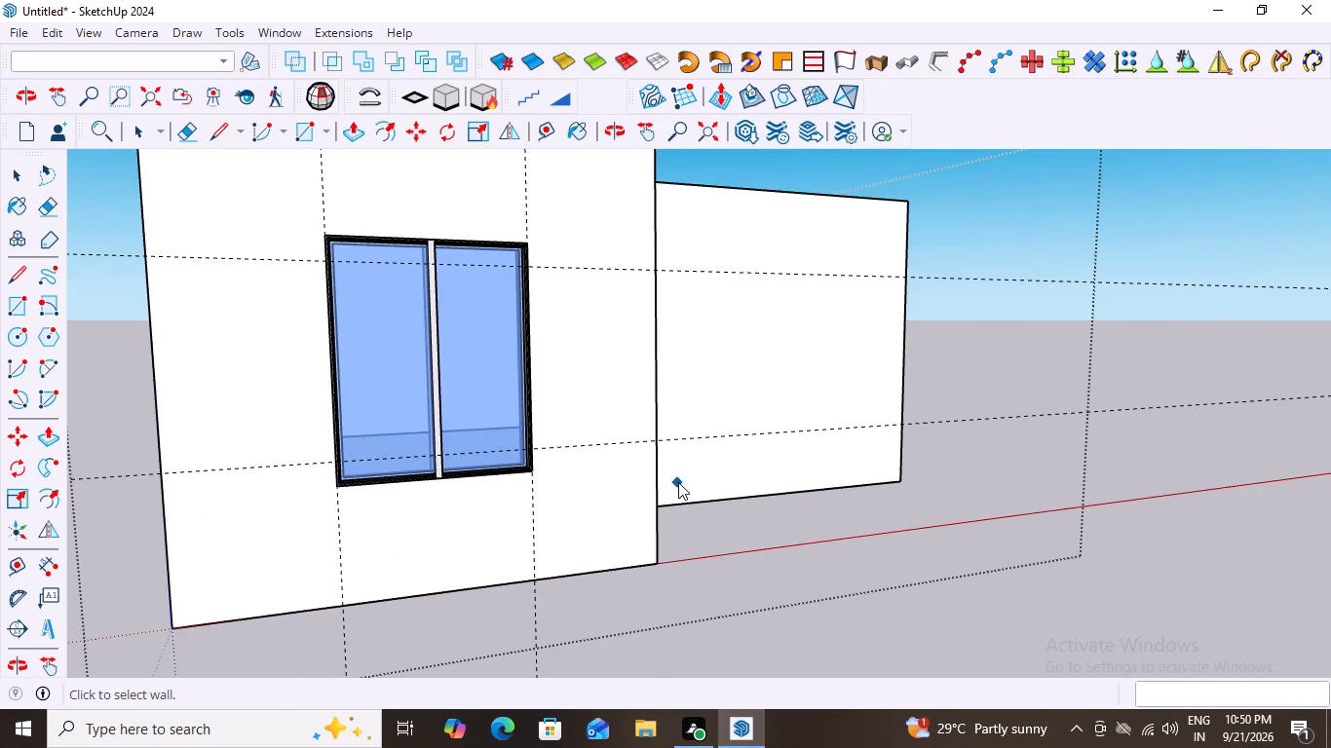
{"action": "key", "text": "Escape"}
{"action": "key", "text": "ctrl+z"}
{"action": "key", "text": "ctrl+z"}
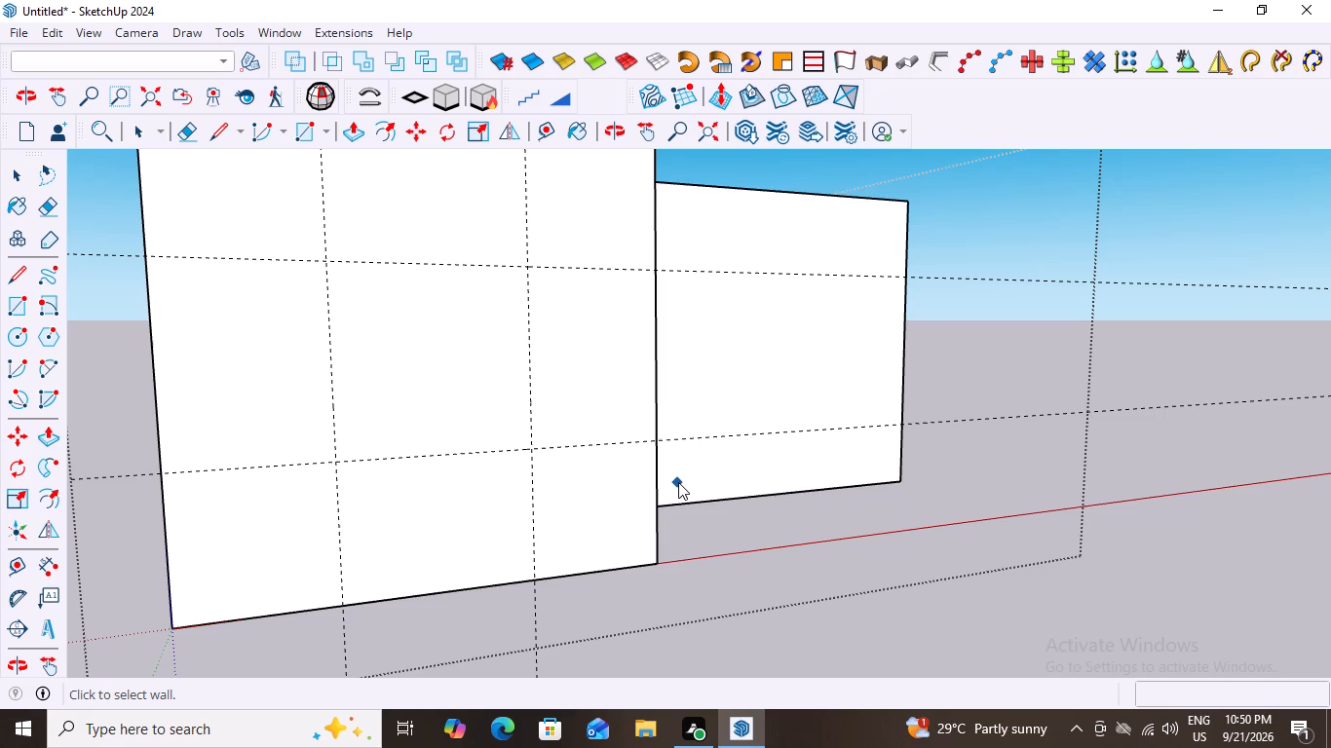
Draw the two-pane Type B window between the two vertical guides on the projecting front wall.
{"action": "left_click", "coordinate": [342, 604]}
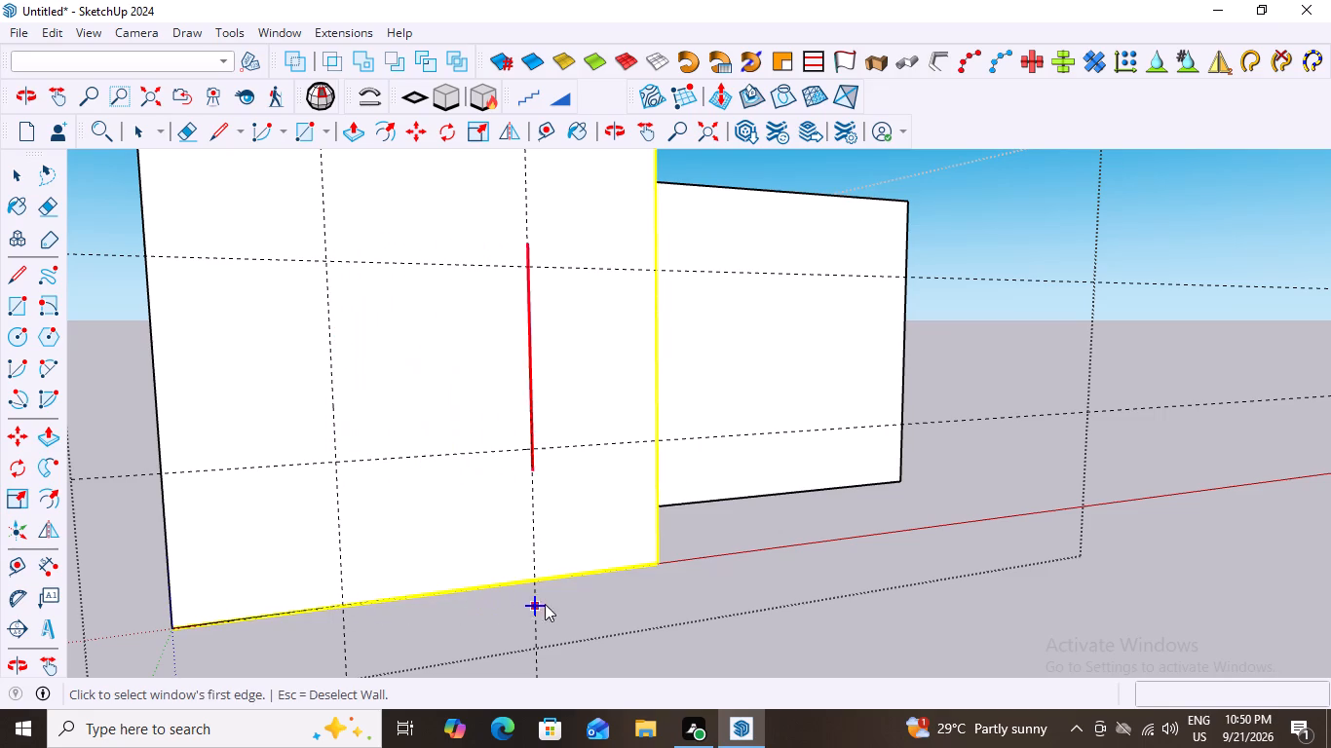
{"action": "left_click", "coordinate": [535, 581]}
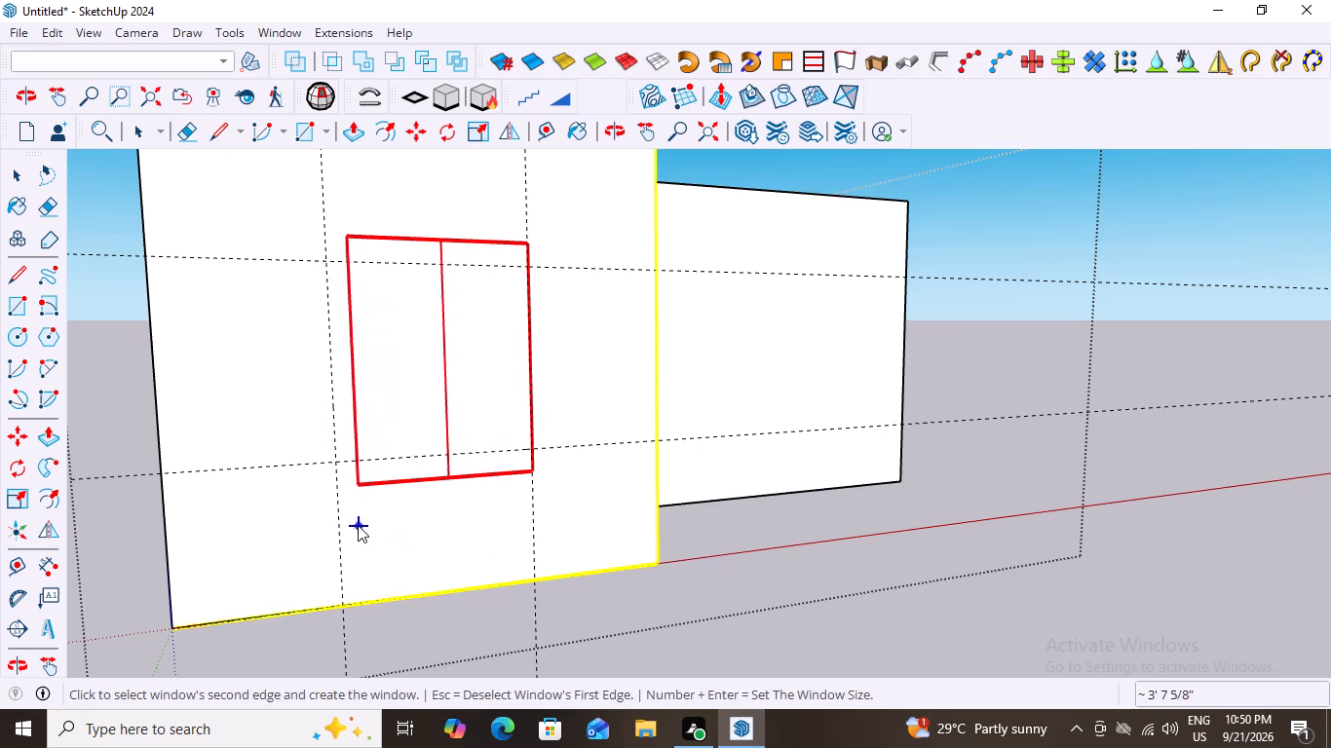
{"action": "left_click", "coordinate": [335, 463]}
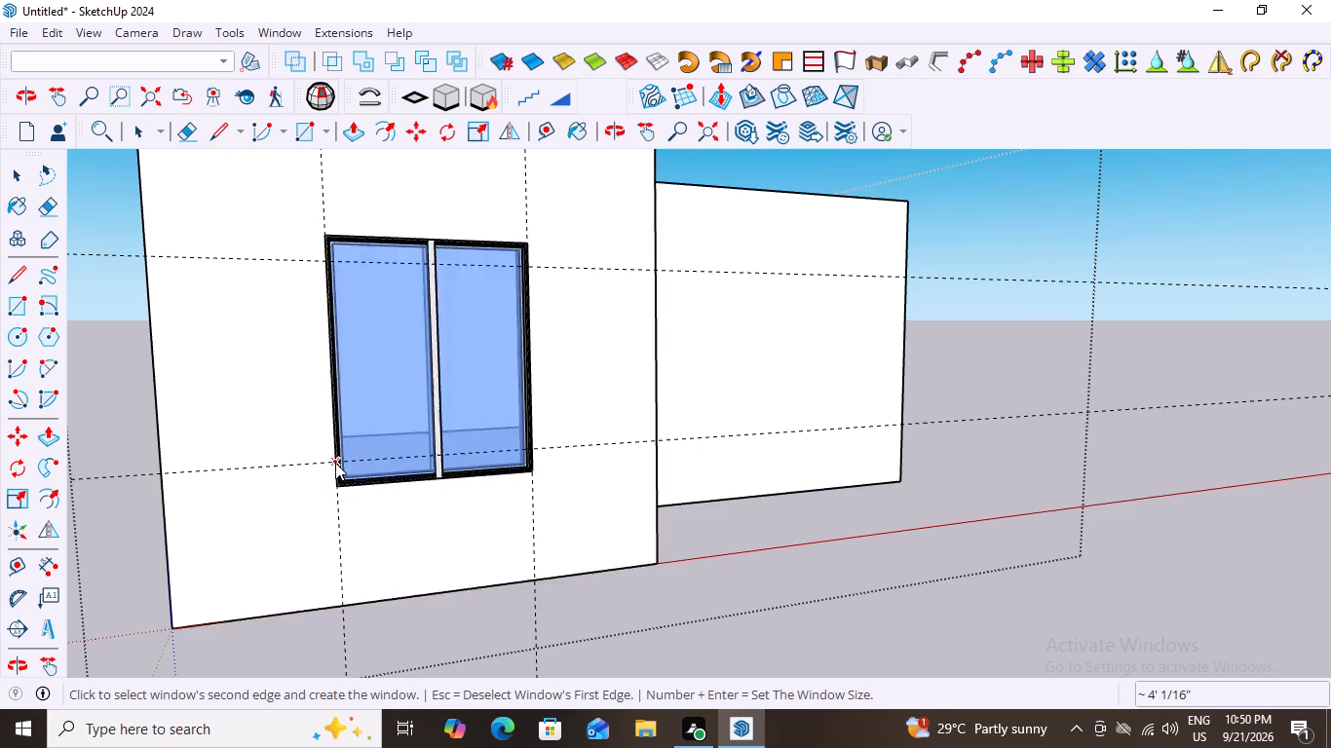
Examine the placed window and its frame from several angles and distances, comparing its position with the horizontal guides.
{"action": "middle_click_drag", "start_coordinate": [447, 563], "coordinate": [186, 535]}
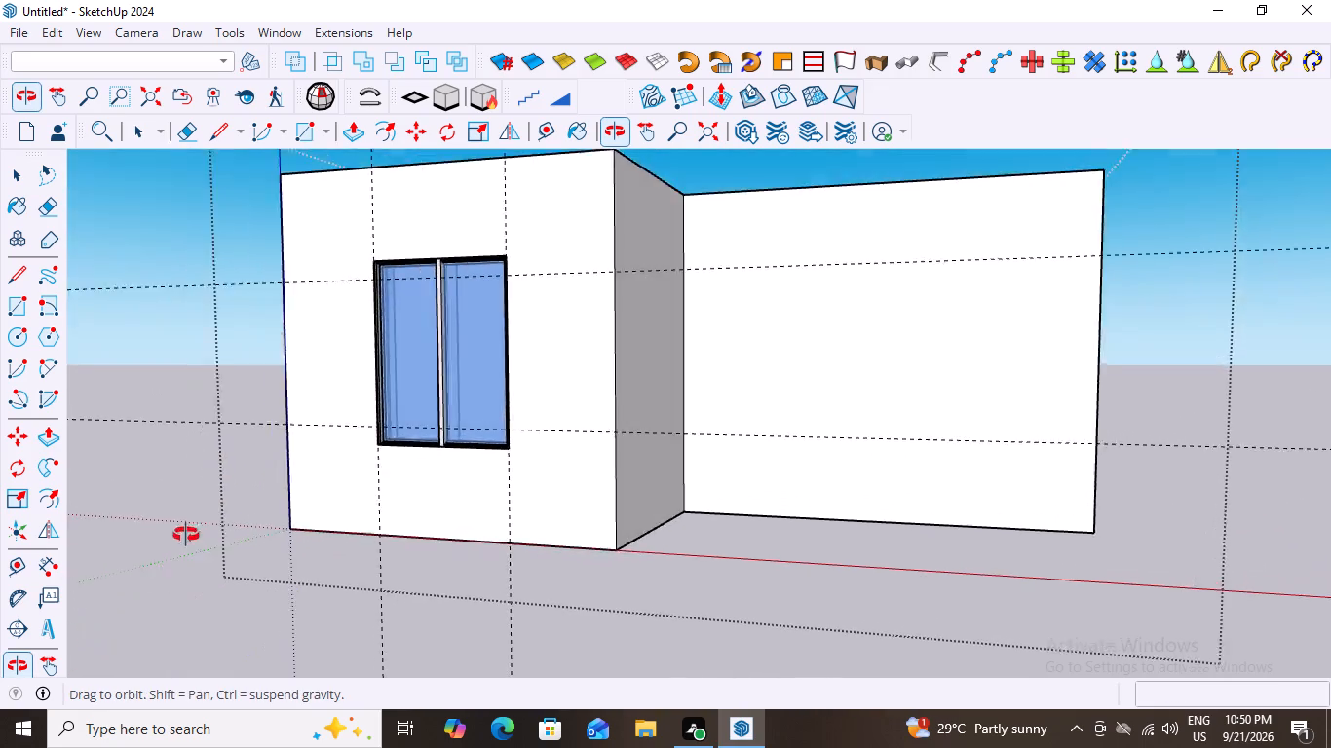
{"action": "middle_click_drag", "start_coordinate": [186, 535], "coordinate": [401, 600]}
{"action": "scroll", "coordinate": [405, 584], "scroll_direction": "down", "scroll_amount": 6}
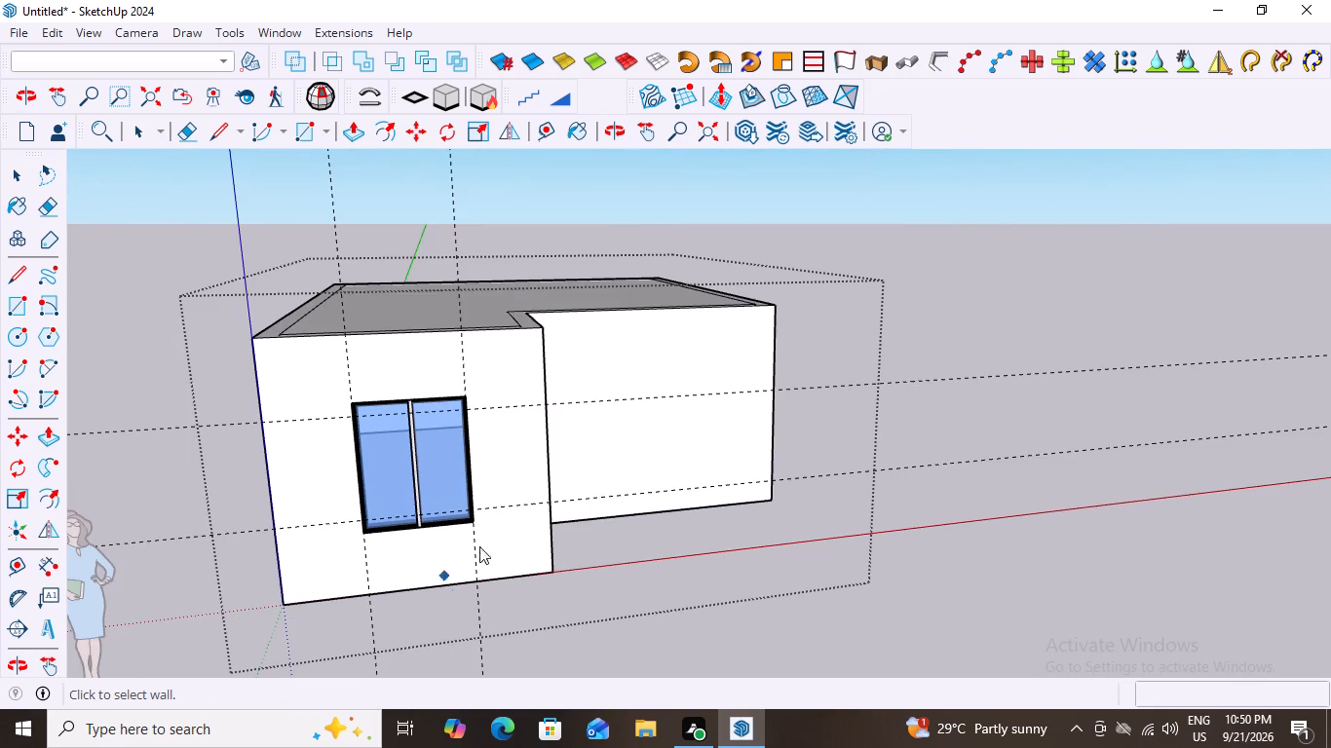
{"action": "scroll", "coordinate": [487, 368], "scroll_direction": "up", "scroll_amount": 10}
{"action": "middle_click_drag", "start_coordinate": [435, 499], "coordinate": [329, 485]}
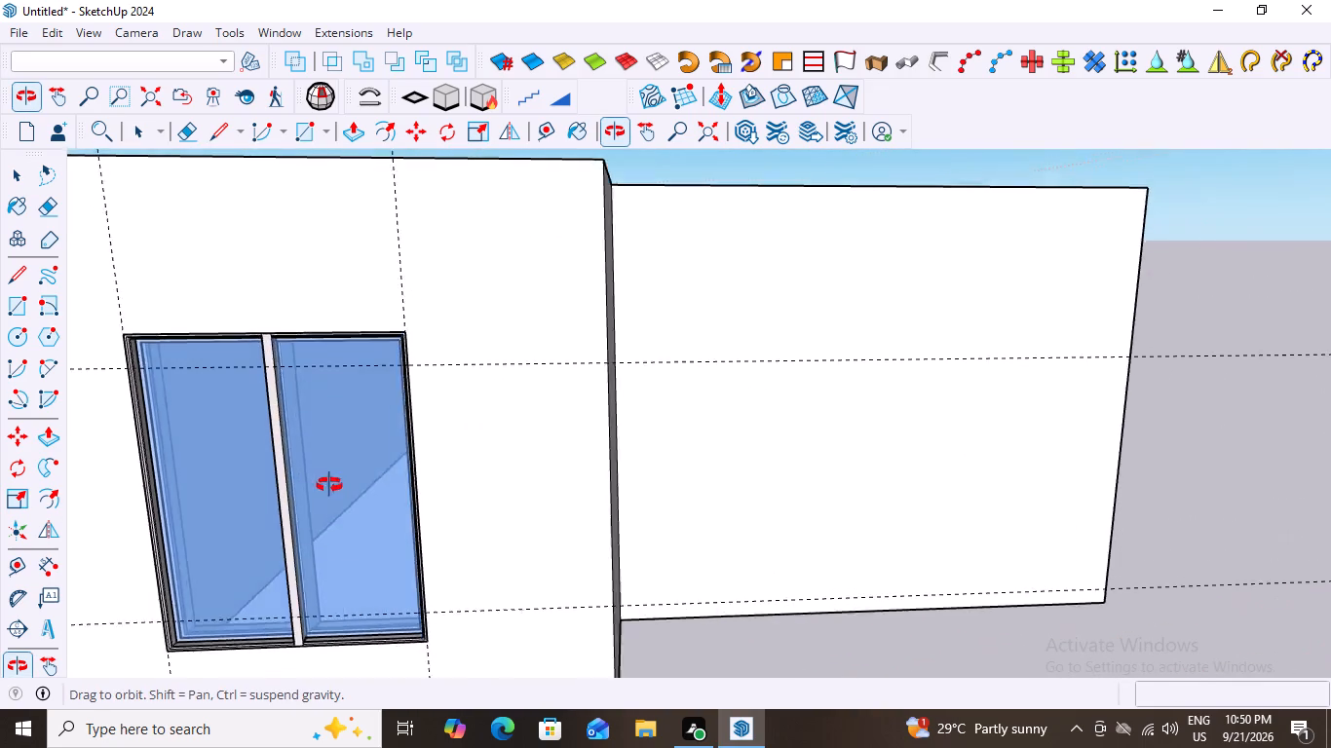
{"action": "middle_click_drag", "start_coordinate": [329, 485], "coordinate": [368, 486]}
{"action": "scroll", "coordinate": [368, 486], "scroll_direction": "down", "scroll_amount": 6}
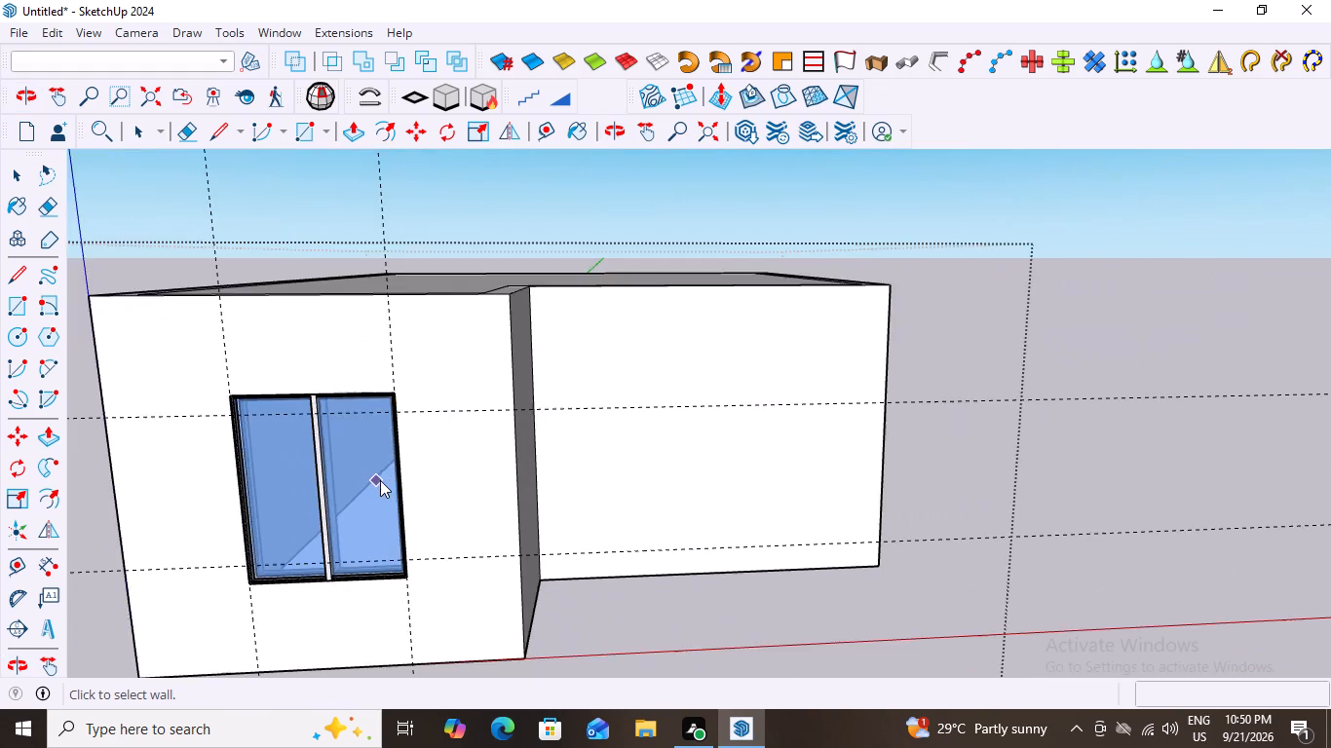
{"action": "scroll", "coordinate": [386, 481], "scroll_direction": "down", "scroll_amount": 3}
{"action": "middle_click_drag", "start_coordinate": [512, 625], "coordinate": [559, 590]}
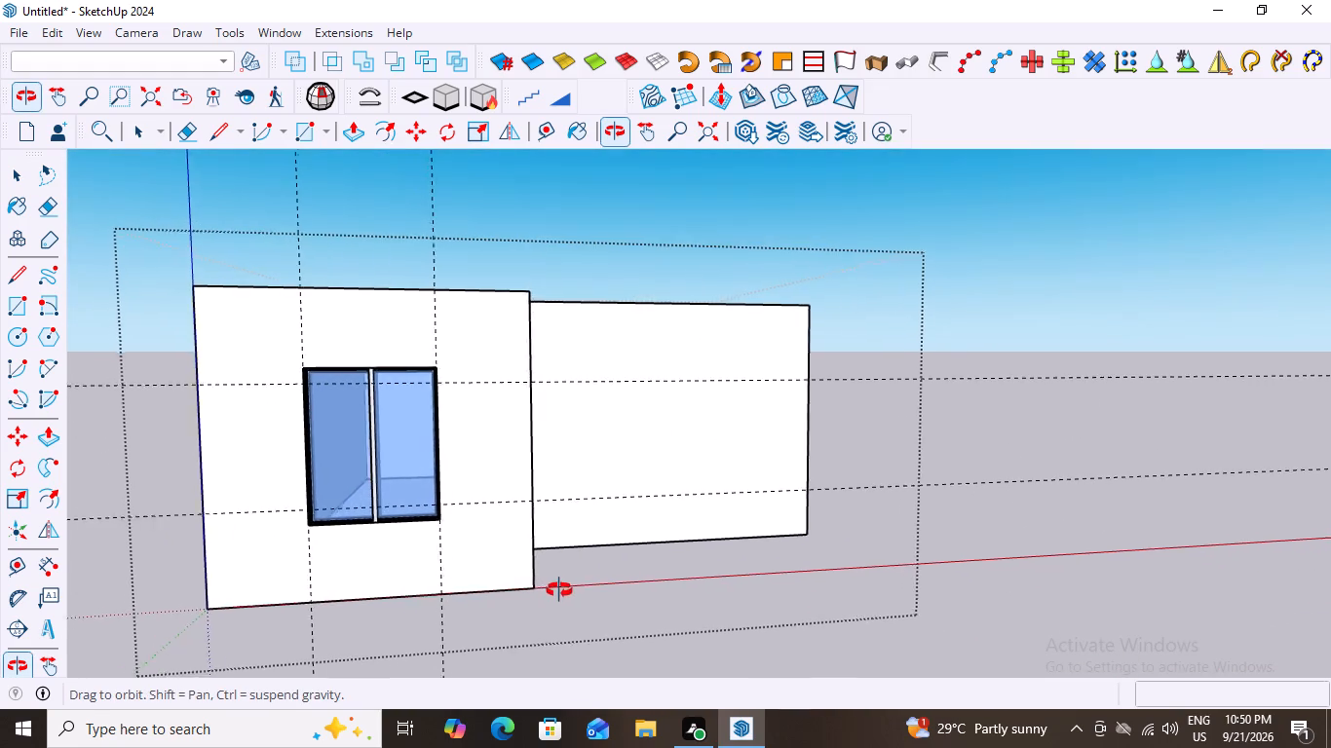
{"action": "middle_click_drag", "start_coordinate": [559, 590], "coordinate": [569, 595]}
{"action": "scroll", "coordinate": [445, 556], "scroll_direction": "up", "scroll_amount": 2}
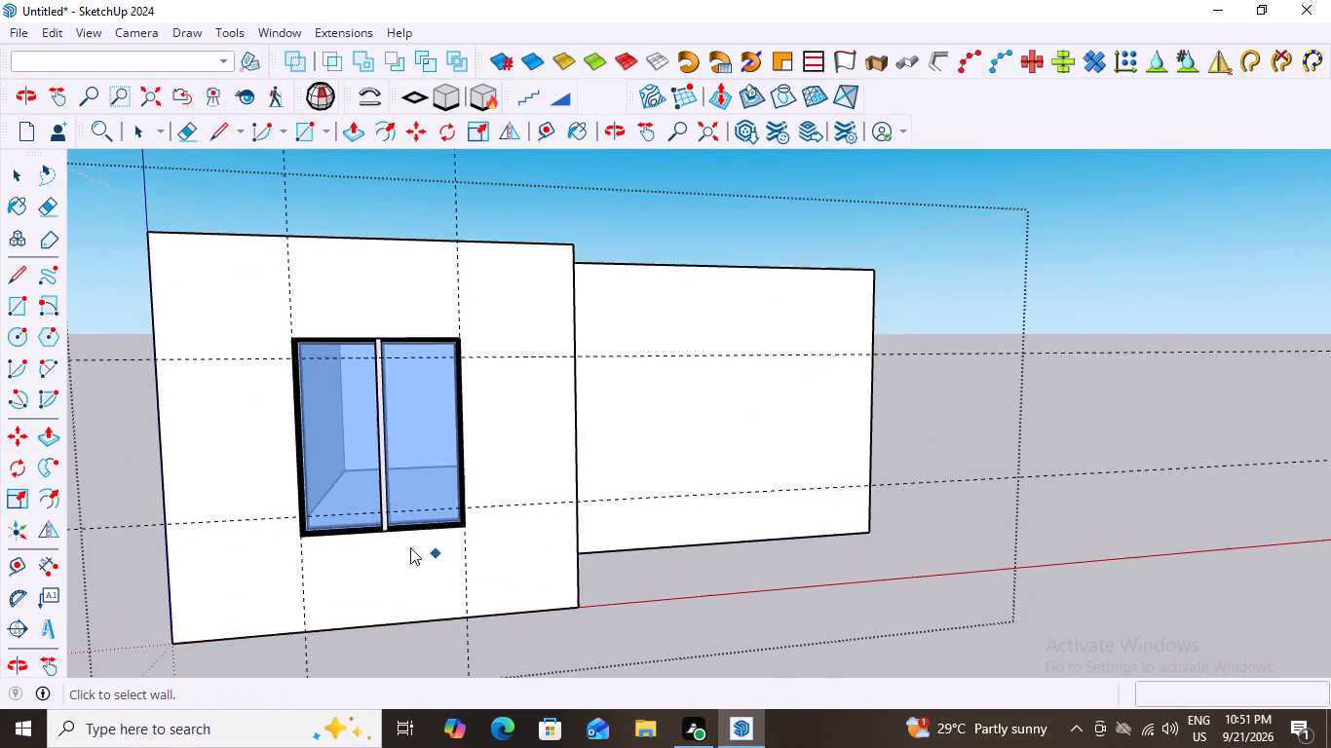
{"action": "scroll", "coordinate": [364, 533], "scroll_direction": "up", "scroll_amount": 11}
{"action": "scroll", "coordinate": [573, 502], "scroll_direction": "up", "scroll_amount": 9}
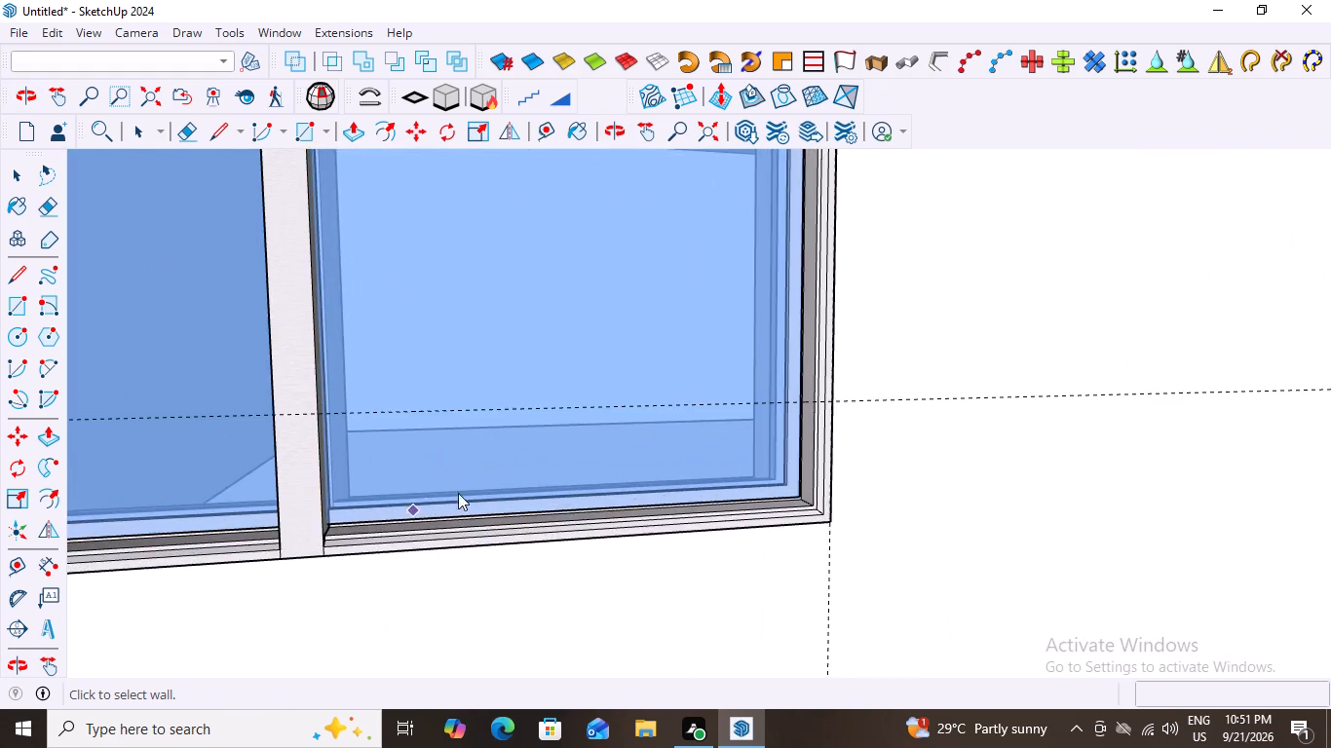
{"action": "scroll", "coordinate": [543, 465], "scroll_direction": "down", "scroll_amount": 20}
{"action": "scroll", "coordinate": [543, 465], "scroll_direction": "down", "scroll_amount": 3}
{"action": "middle_click_drag", "start_coordinate": [720, 563], "coordinate": [680, 579]}
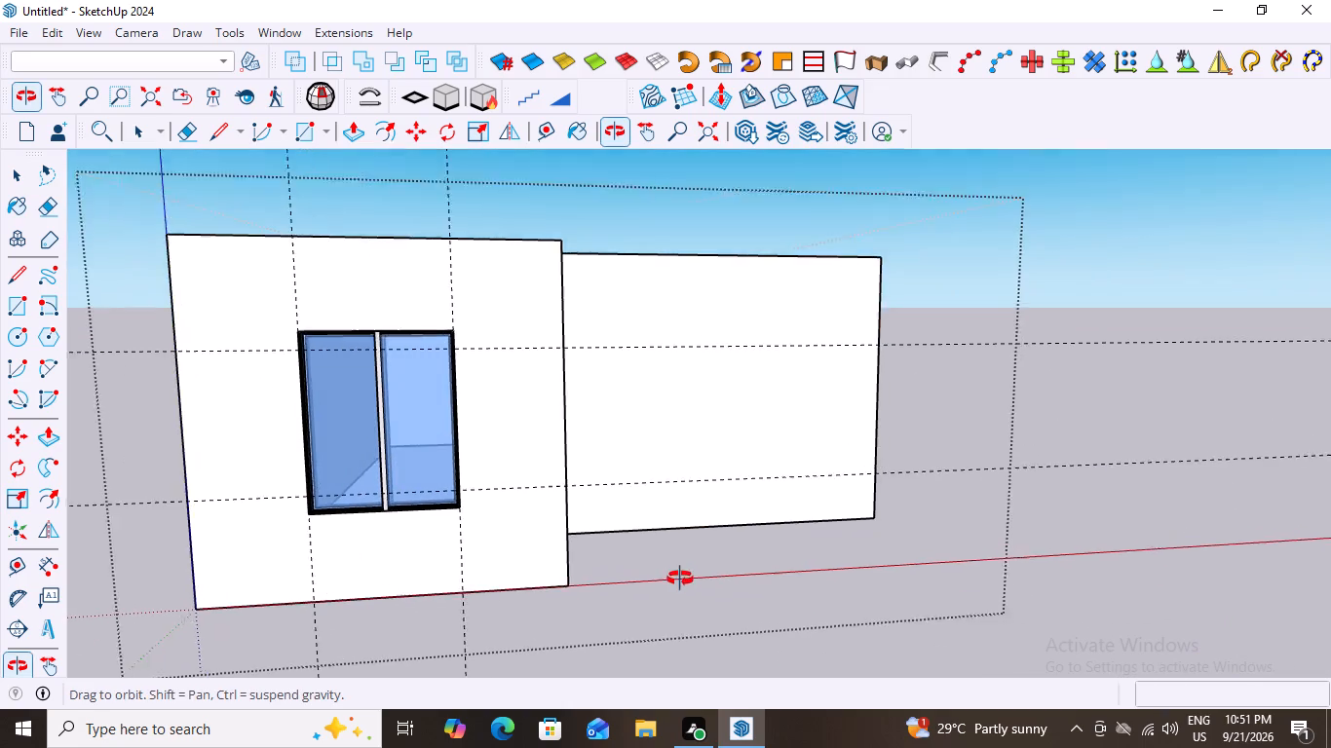
{"action": "middle_click_drag", "start_coordinate": [680, 579], "coordinate": [689, 586]}
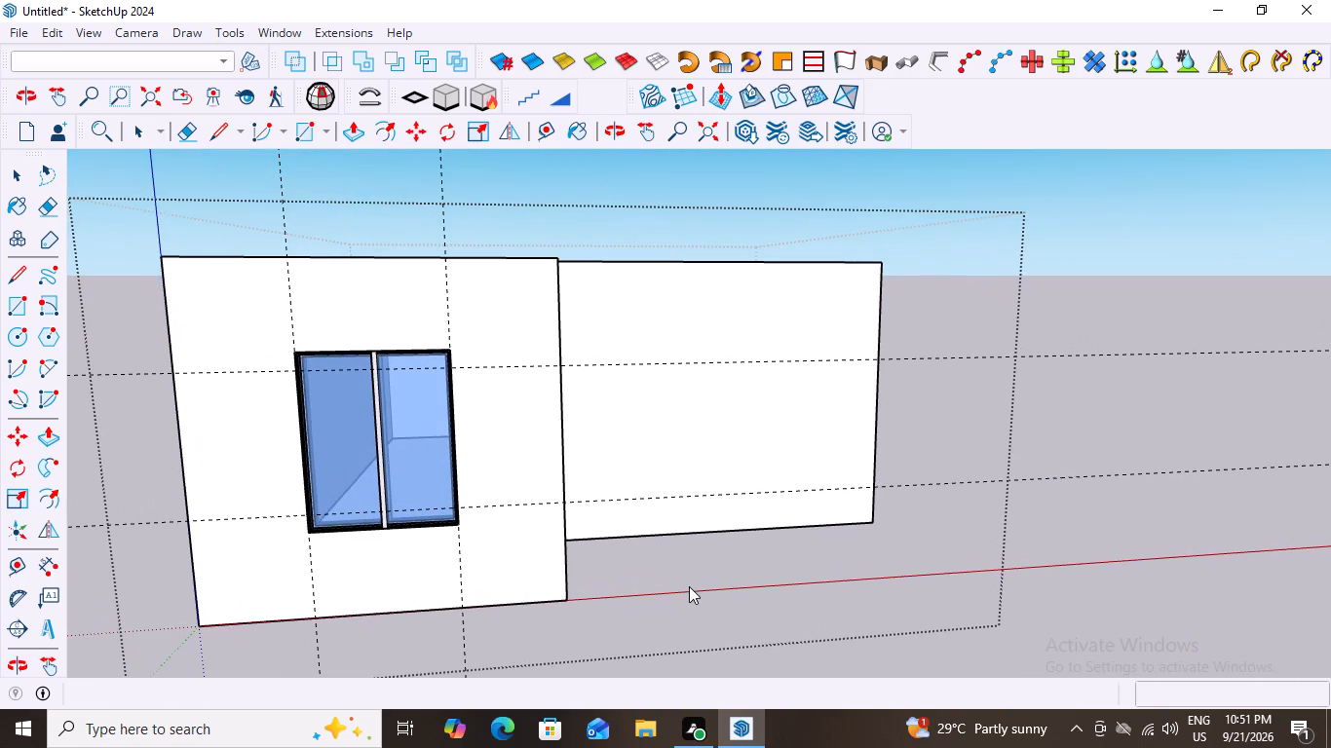
Open the window for editing, select its frame assembly, and scale it down uniformly from an upper corner to about 0.90.
{"action": "key", "text": "space"}
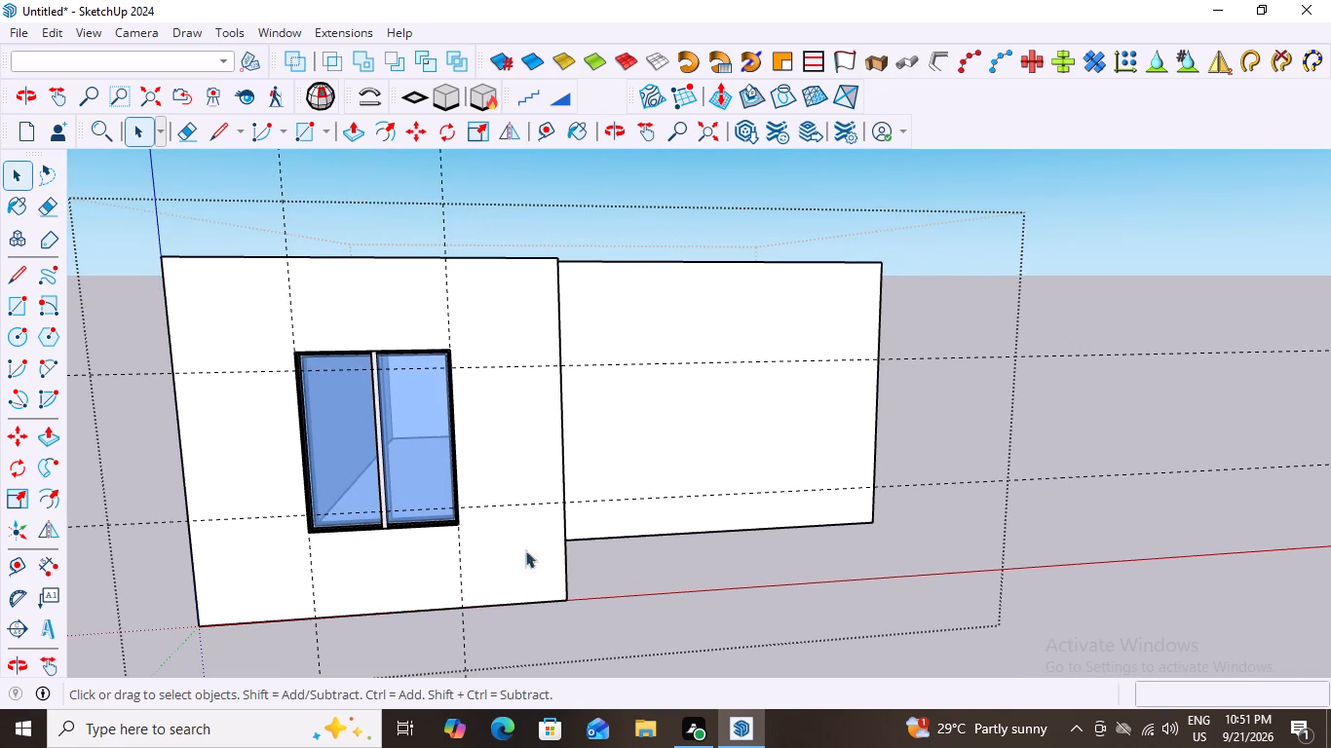
{"action": "left_click", "coordinate": [325, 350]}
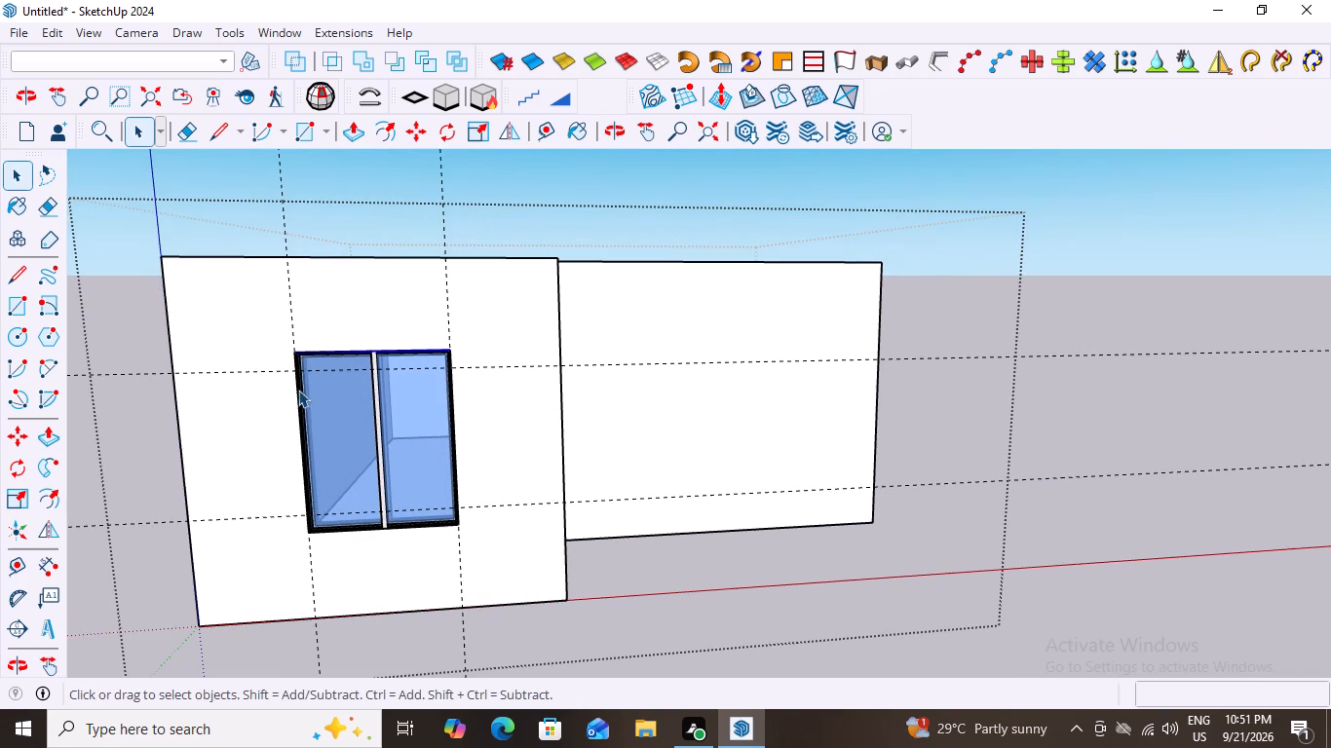
{"action": "double_click", "coordinate": [337, 400]}
{"action": "triple_click", "coordinate": [337, 400]}
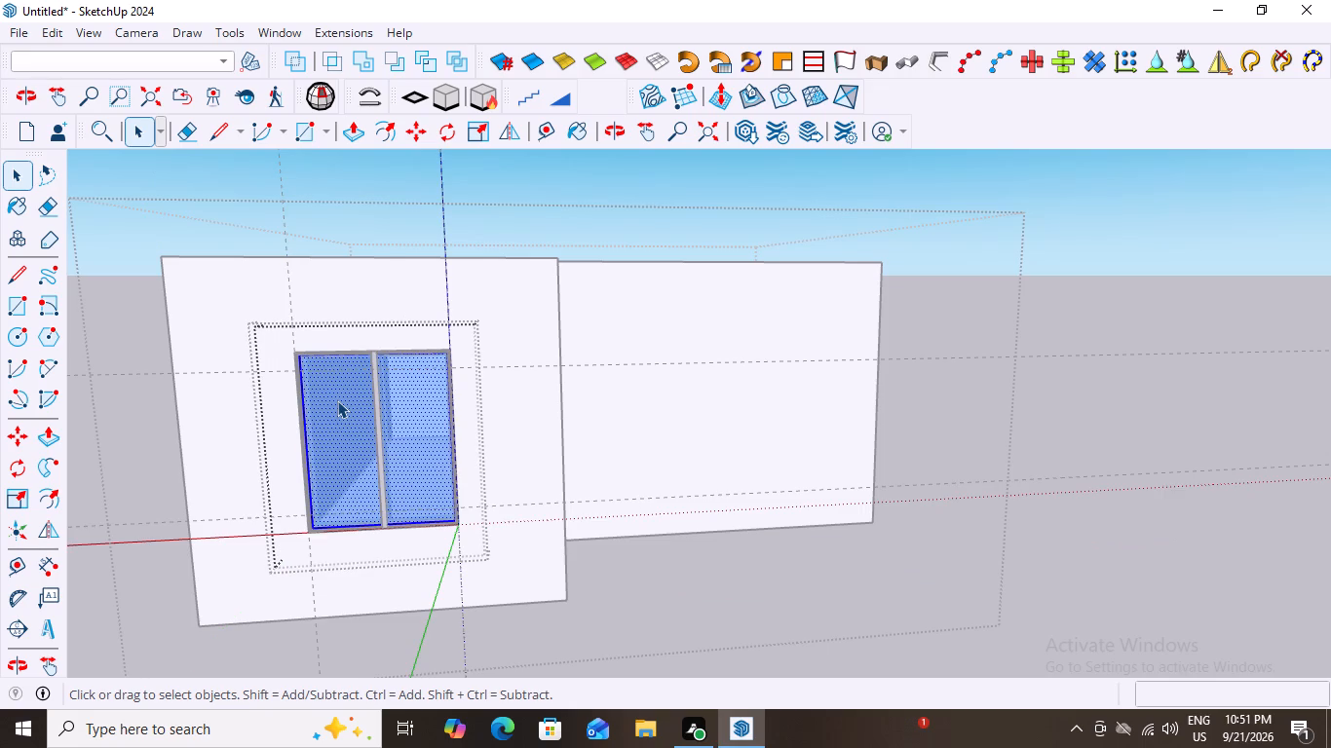
{"action": "key", "text": "Escape"}
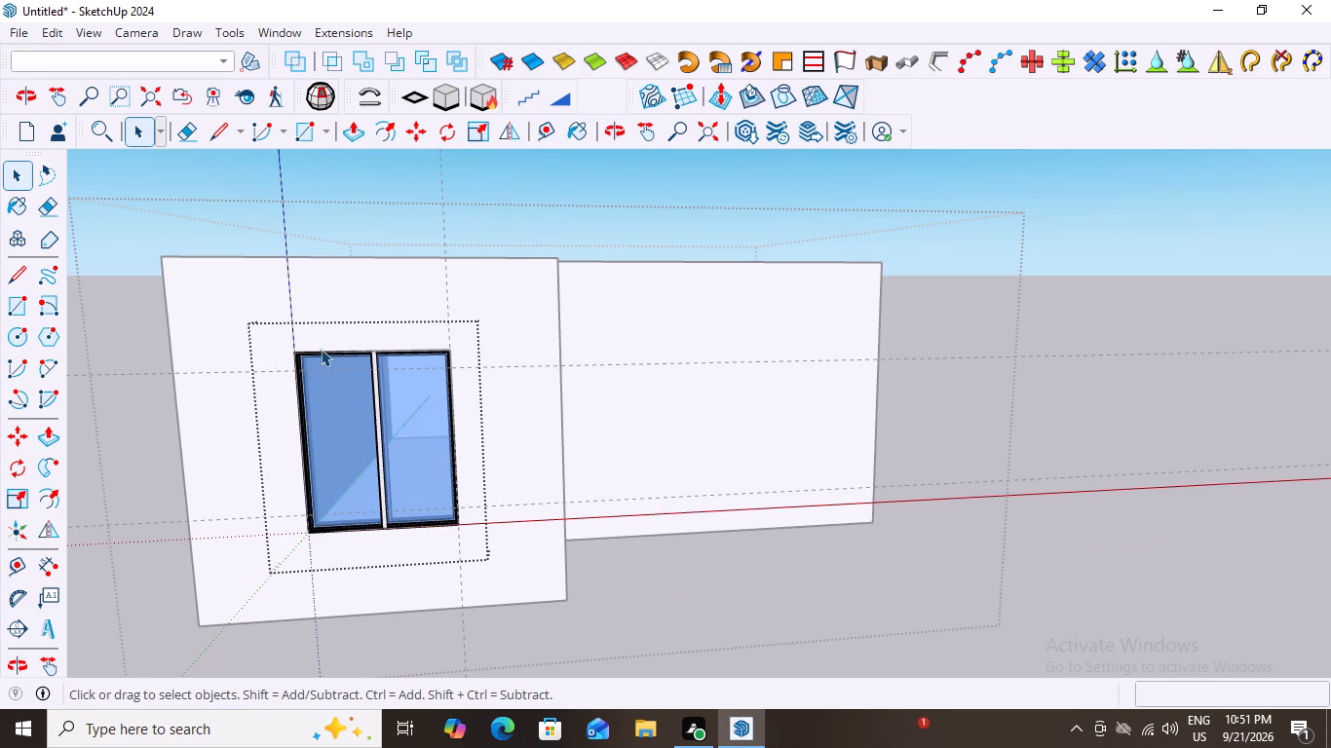
{"action": "left_click", "coordinate": [323, 349]}
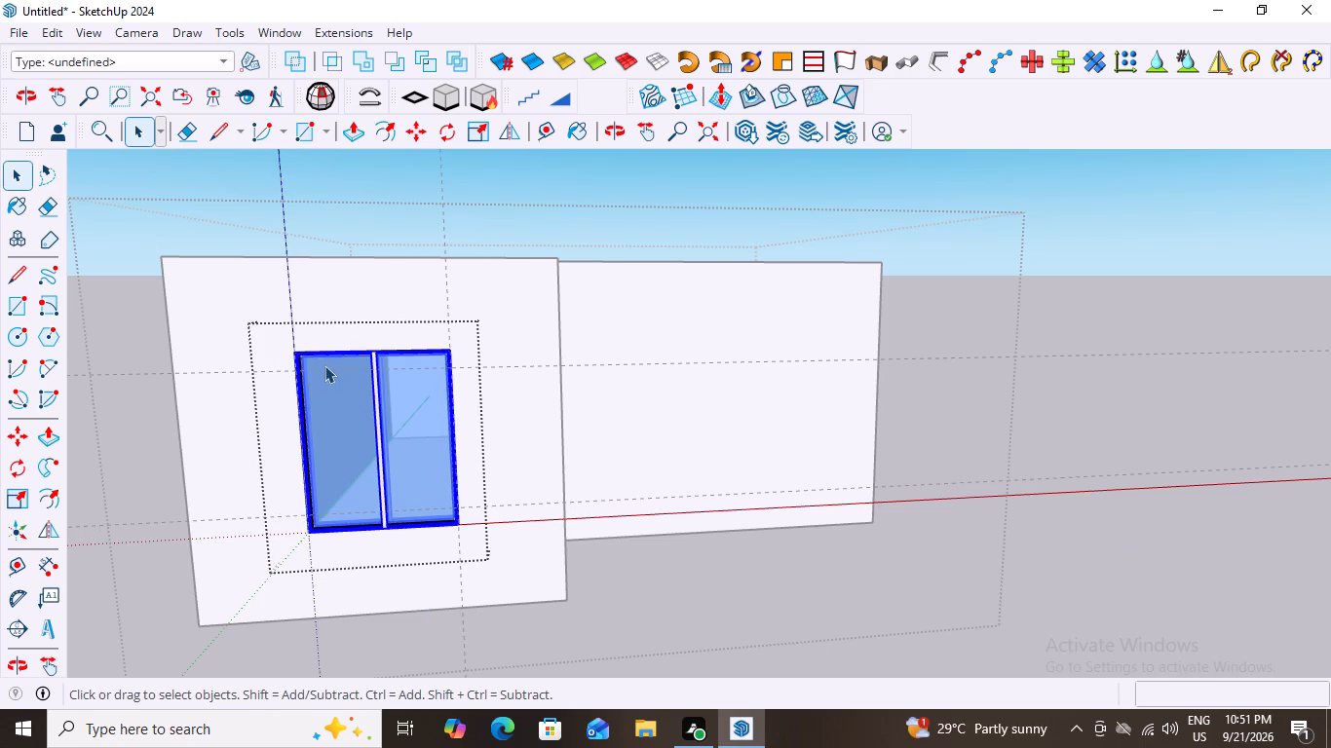
{"action": "key", "text": "s"}
{"action": "scroll", "coordinate": [374, 368], "scroll_direction": "up", "scroll_amount": 5}
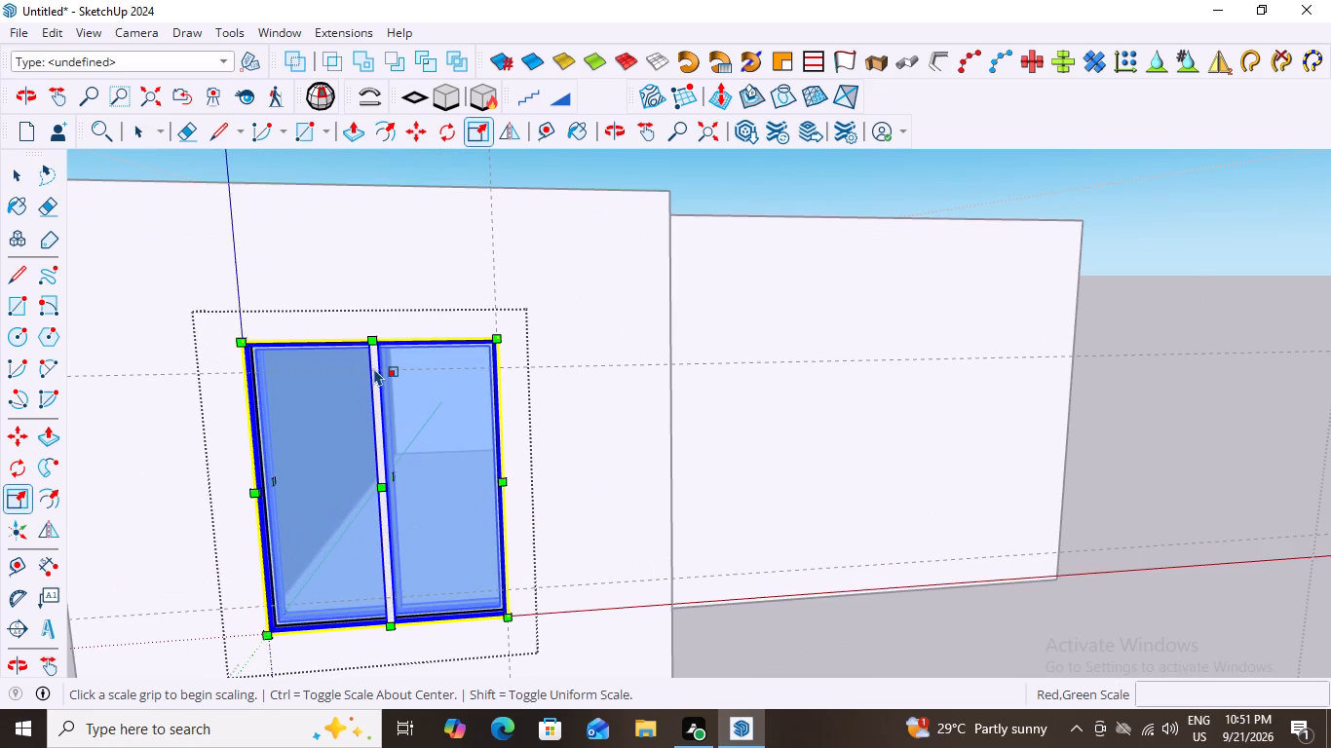
{"action": "middle_click_drag", "start_coordinate": [379, 368], "coordinate": [409, 527]}
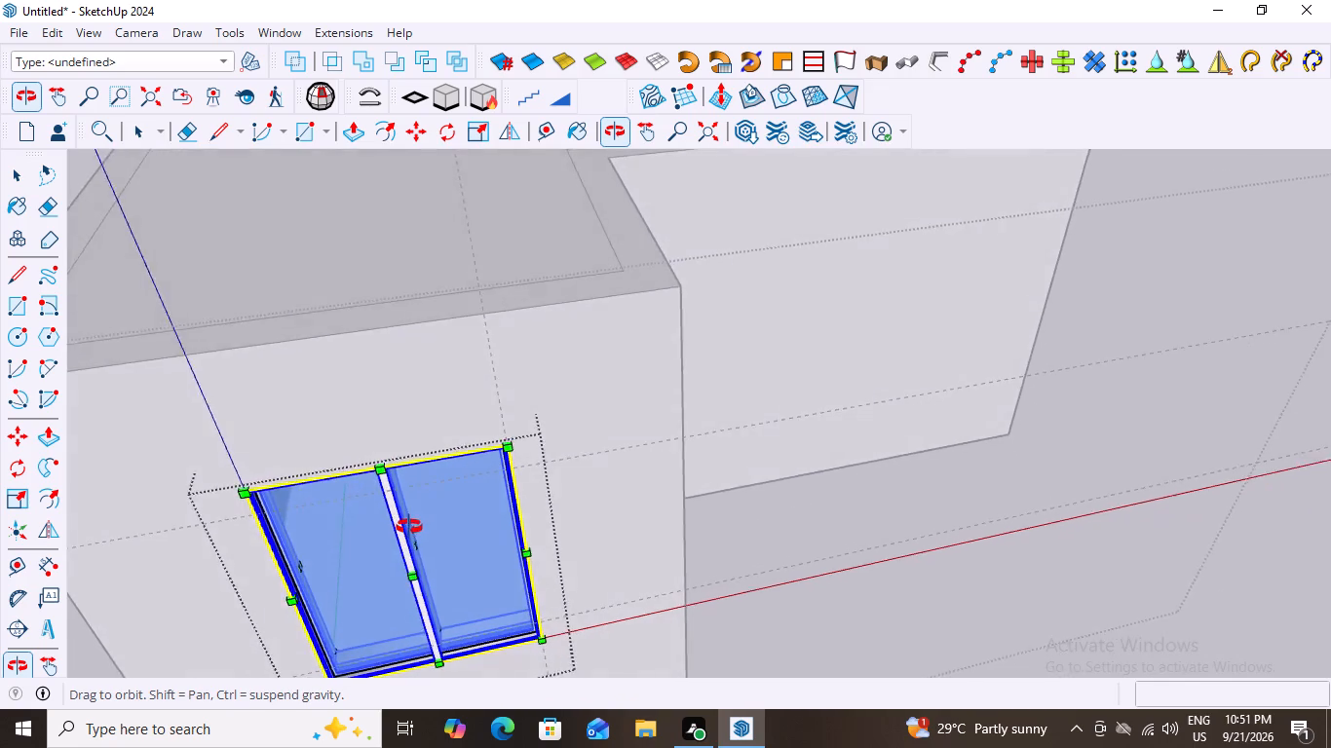
{"action": "middle_click_drag", "start_coordinate": [409, 527], "coordinate": [382, 379]}
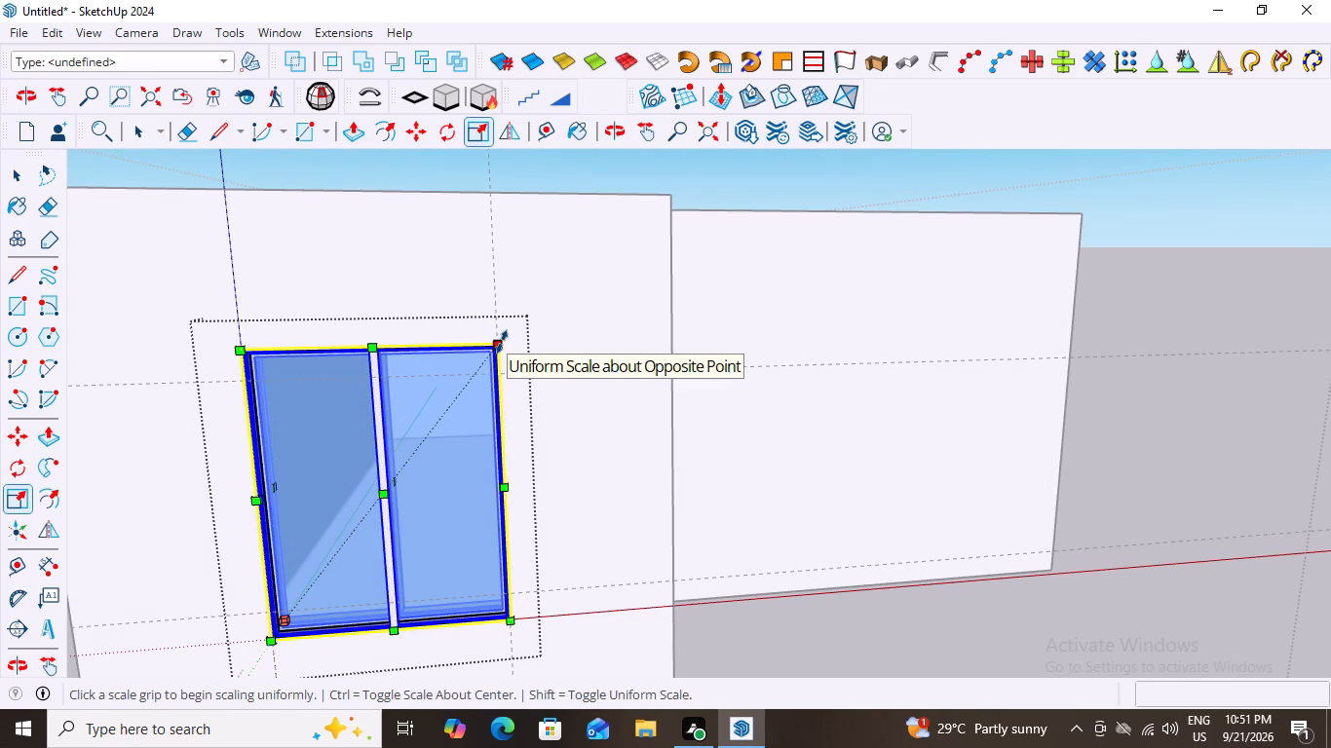
{"action": "left_click_drag", "start_coordinate": [502, 342], "coordinate": [487, 398]}
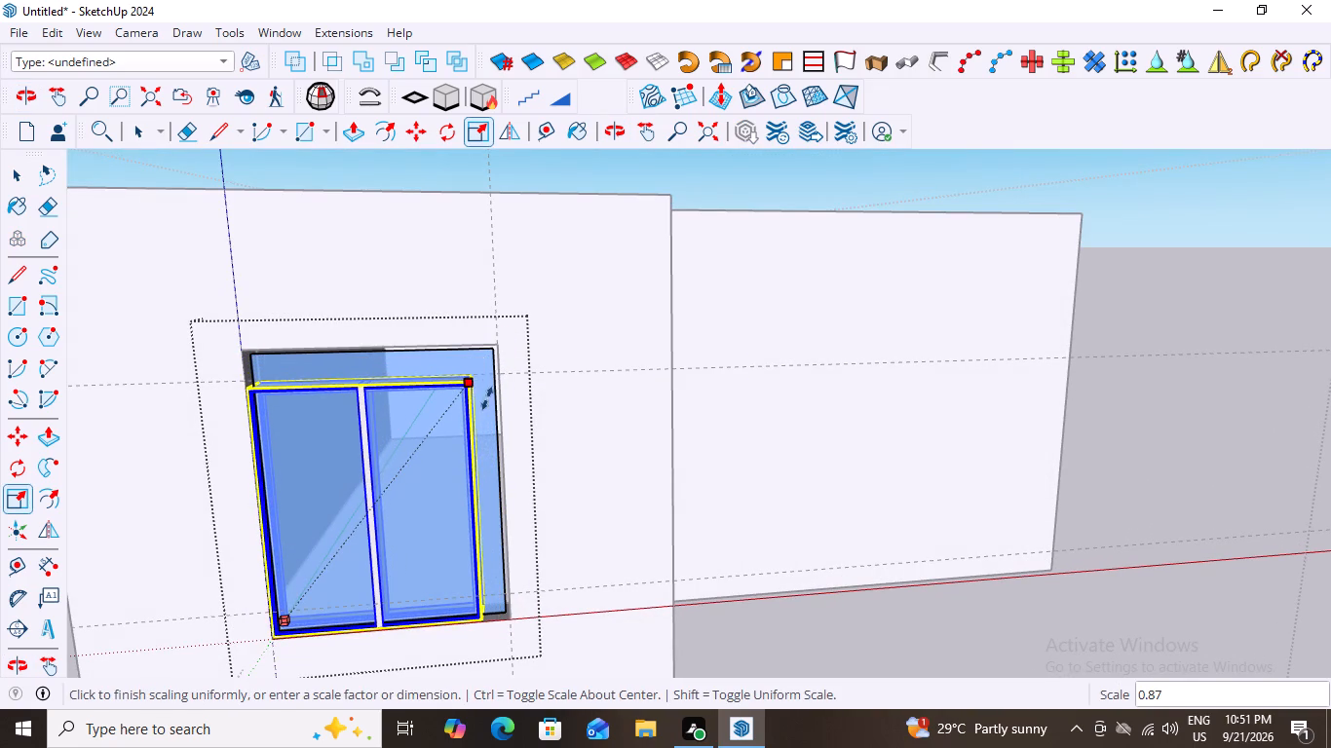
{"action": "left_click_drag", "start_coordinate": [487, 398], "coordinate": [506, 372]}
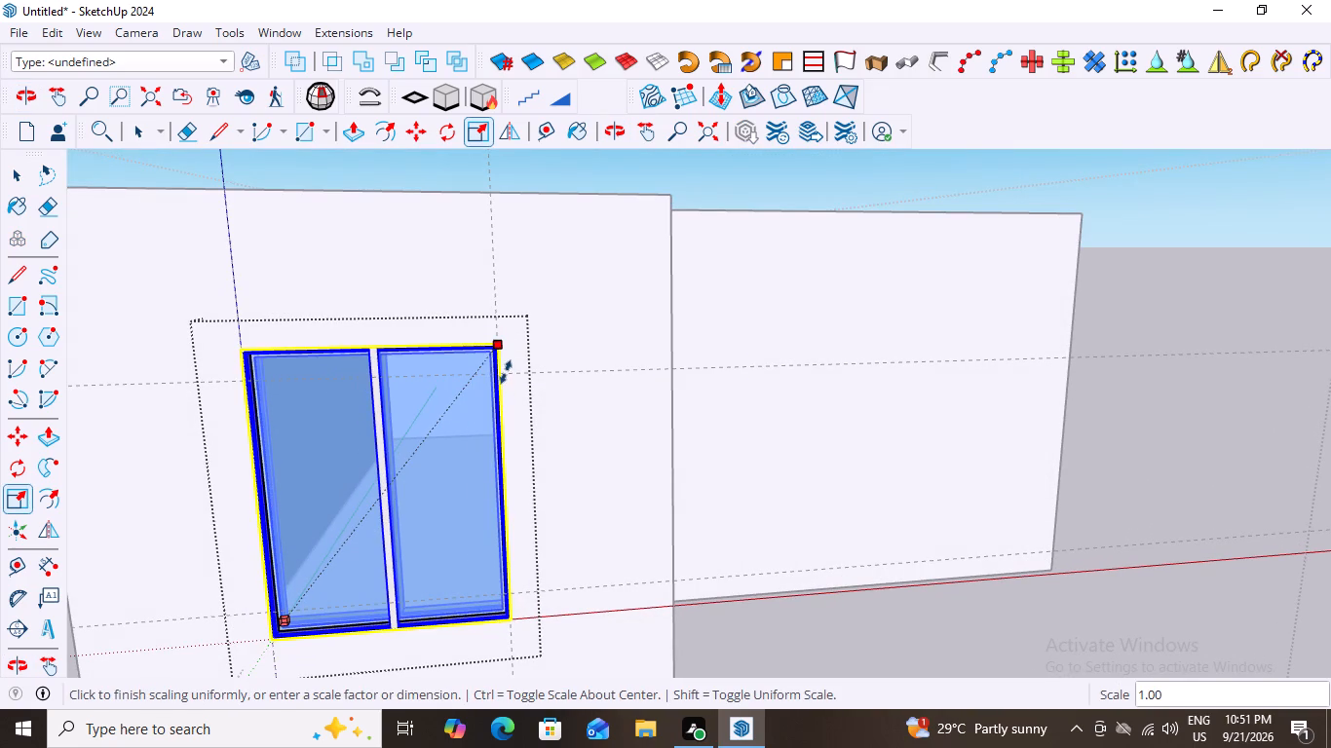
{"action": "left_click_drag", "start_coordinate": [506, 372], "coordinate": [500, 376]}
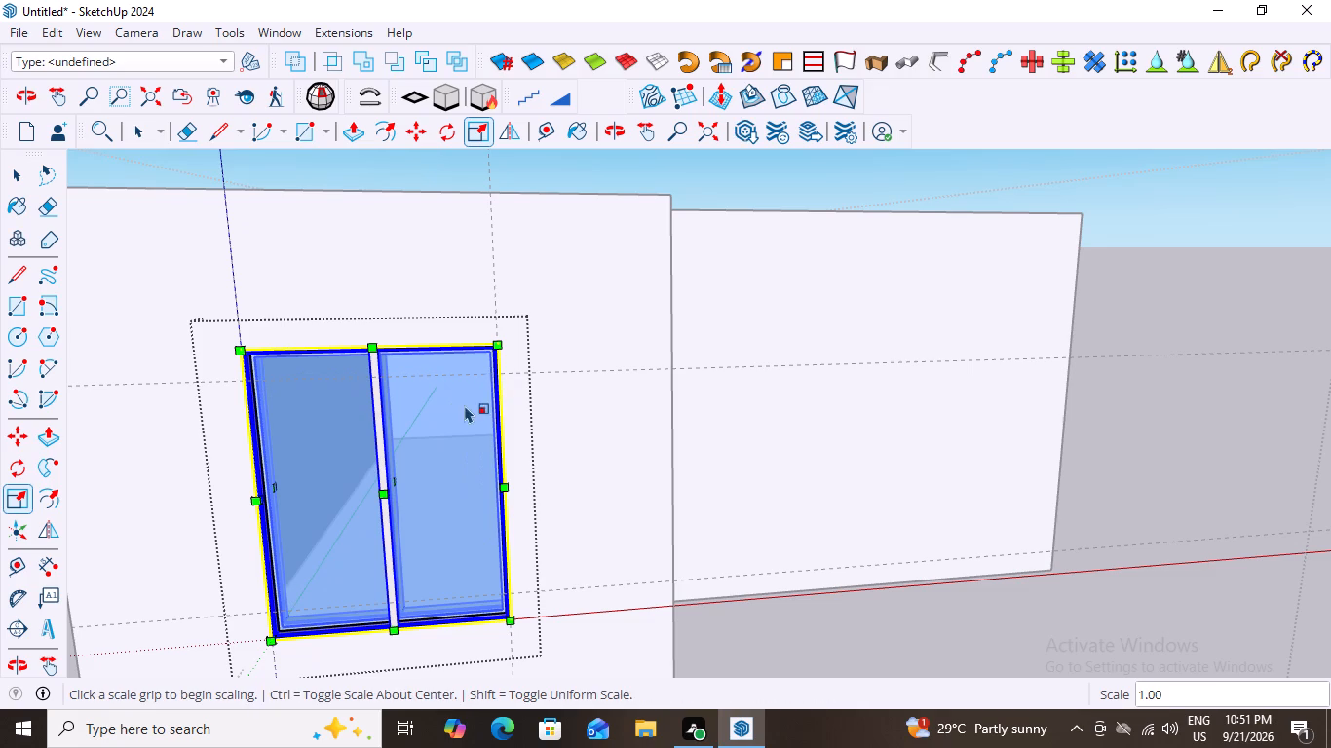
{"action": "left_click_drag", "start_coordinate": [501, 338], "coordinate": [500, 372]}
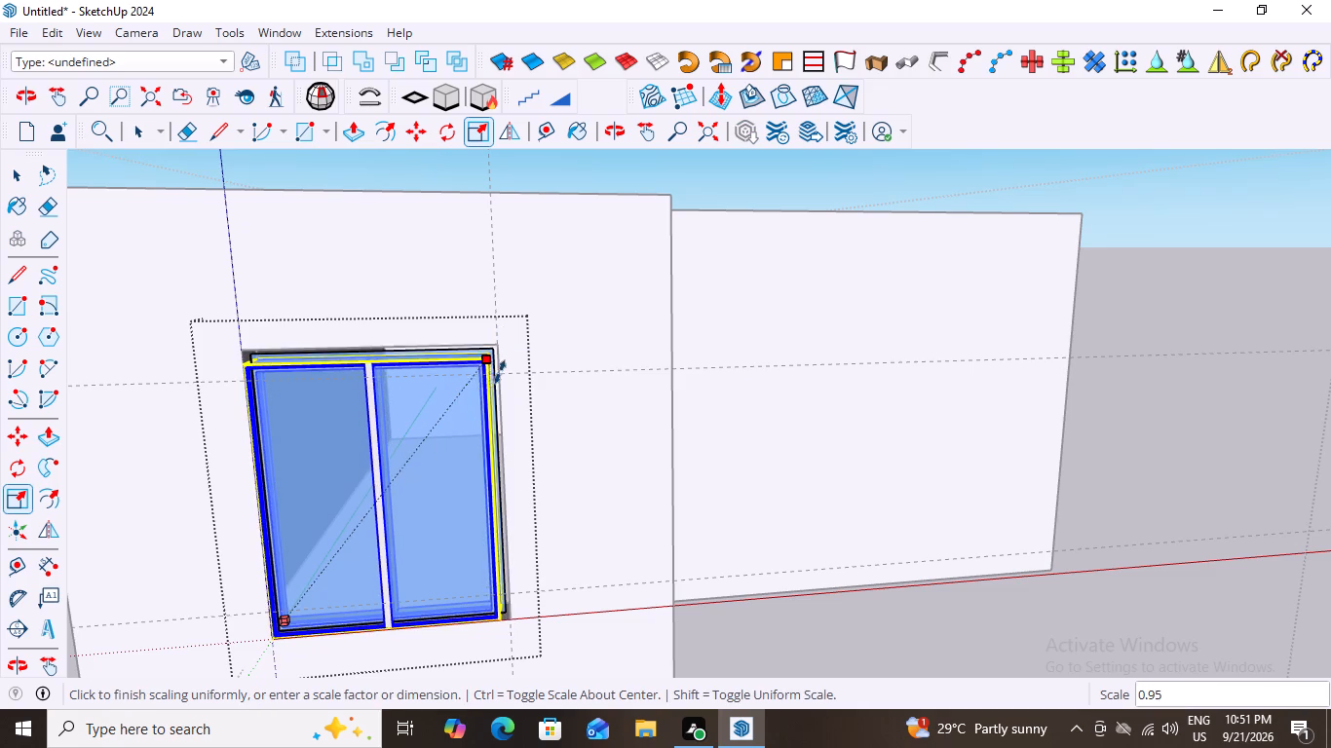
{"action": "left_click_drag", "start_coordinate": [500, 372], "coordinate": [496, 389]}
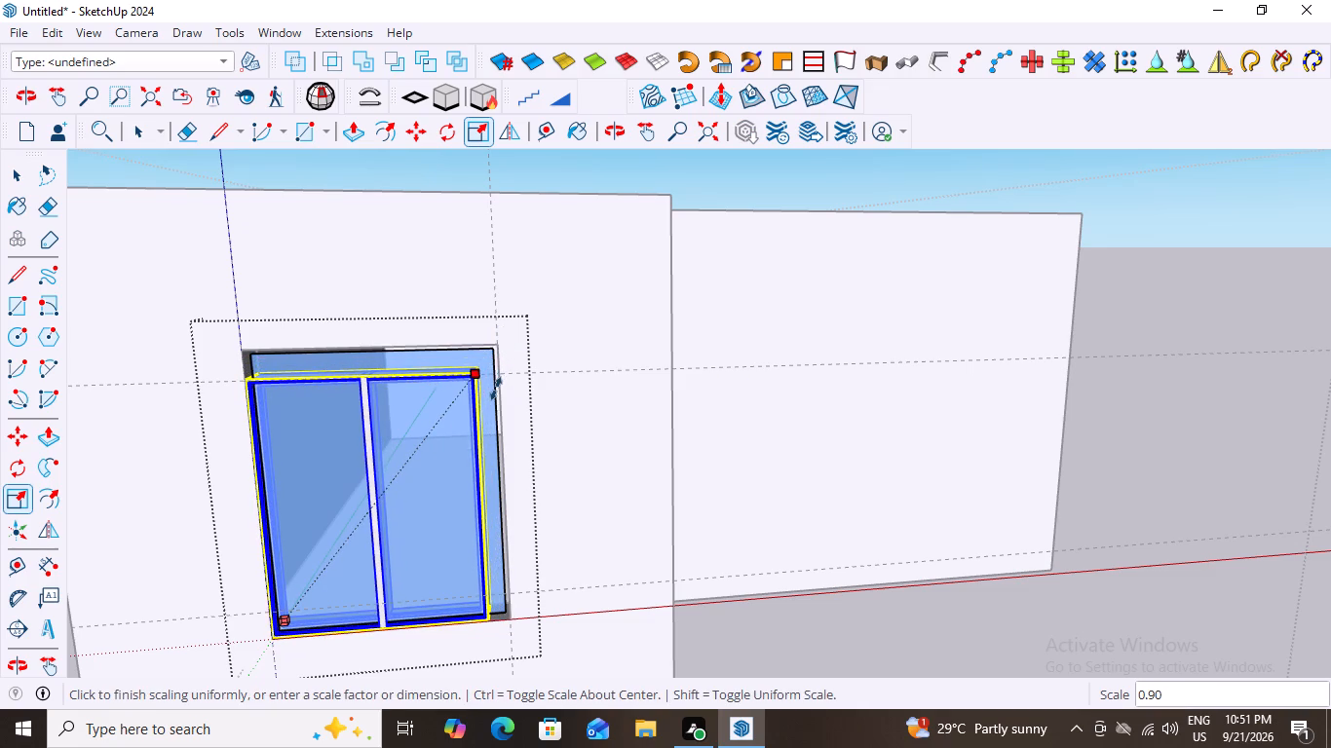
{"action": "left_click_drag", "start_coordinate": [496, 389], "coordinate": [517, 390]}
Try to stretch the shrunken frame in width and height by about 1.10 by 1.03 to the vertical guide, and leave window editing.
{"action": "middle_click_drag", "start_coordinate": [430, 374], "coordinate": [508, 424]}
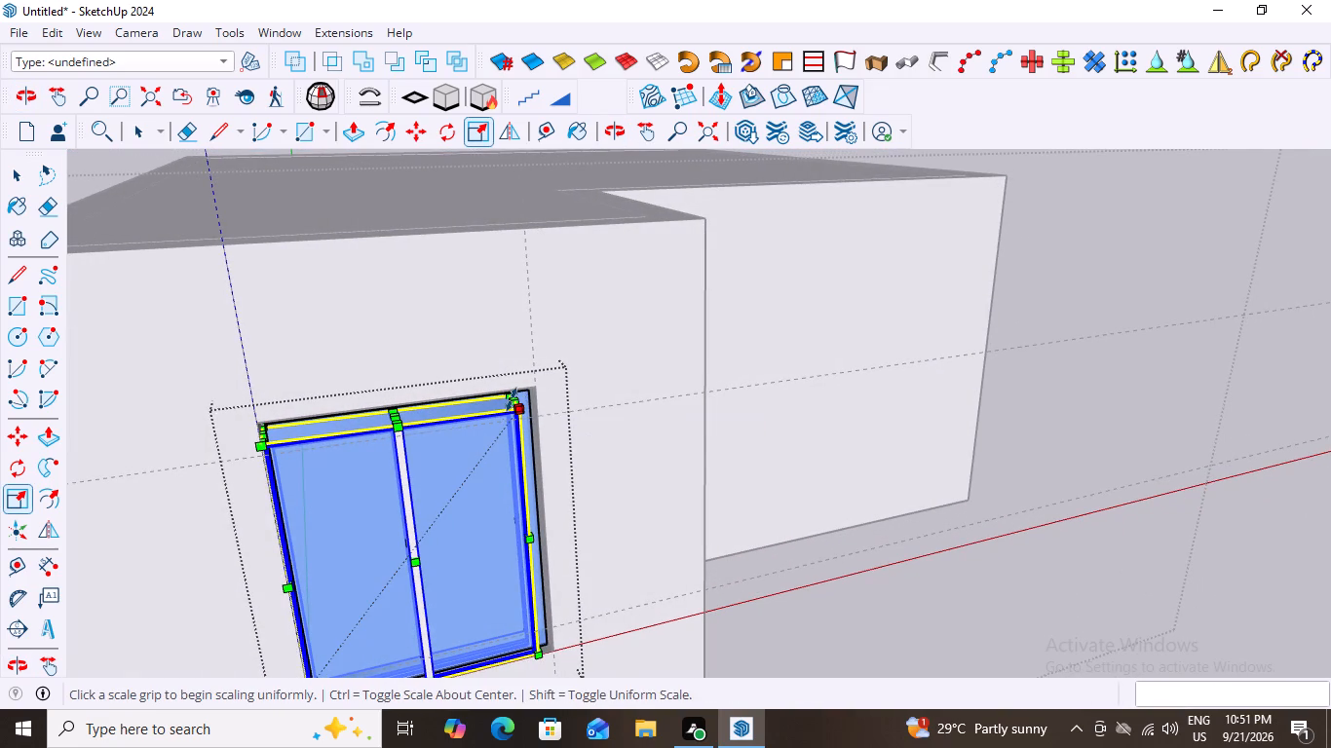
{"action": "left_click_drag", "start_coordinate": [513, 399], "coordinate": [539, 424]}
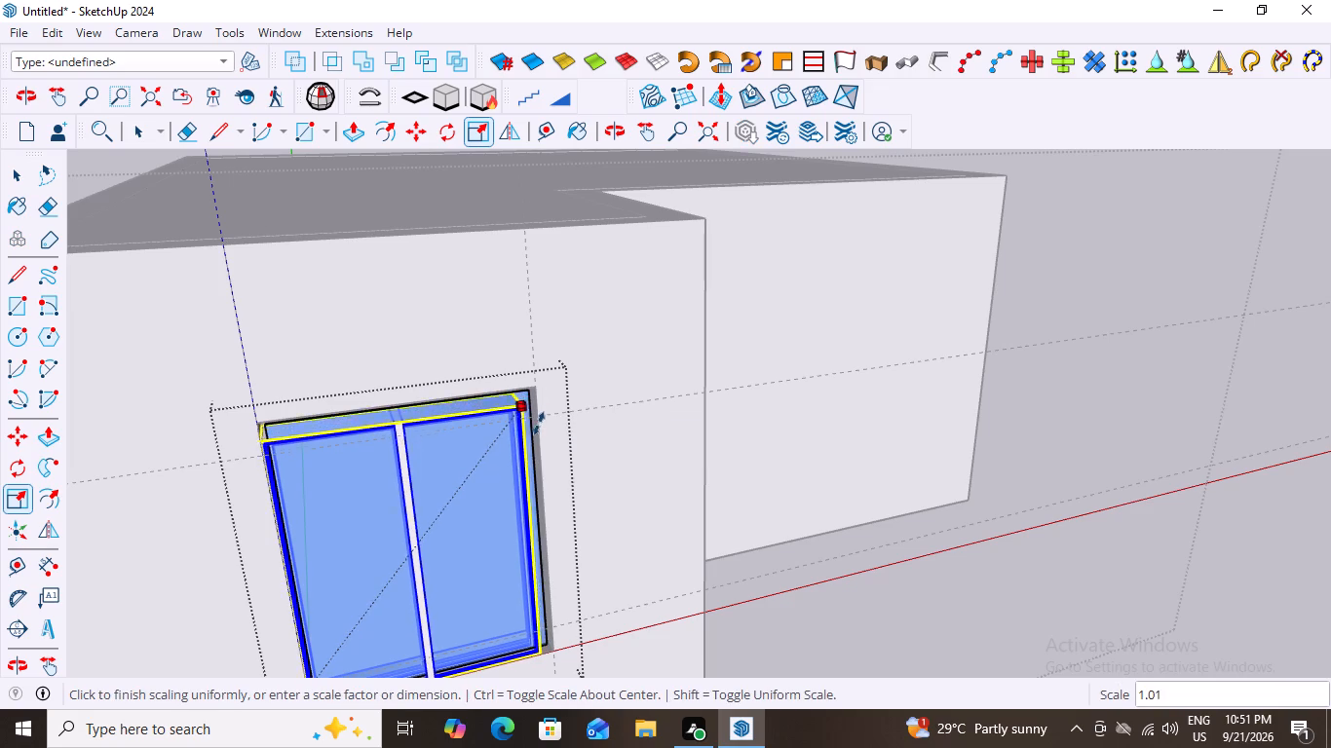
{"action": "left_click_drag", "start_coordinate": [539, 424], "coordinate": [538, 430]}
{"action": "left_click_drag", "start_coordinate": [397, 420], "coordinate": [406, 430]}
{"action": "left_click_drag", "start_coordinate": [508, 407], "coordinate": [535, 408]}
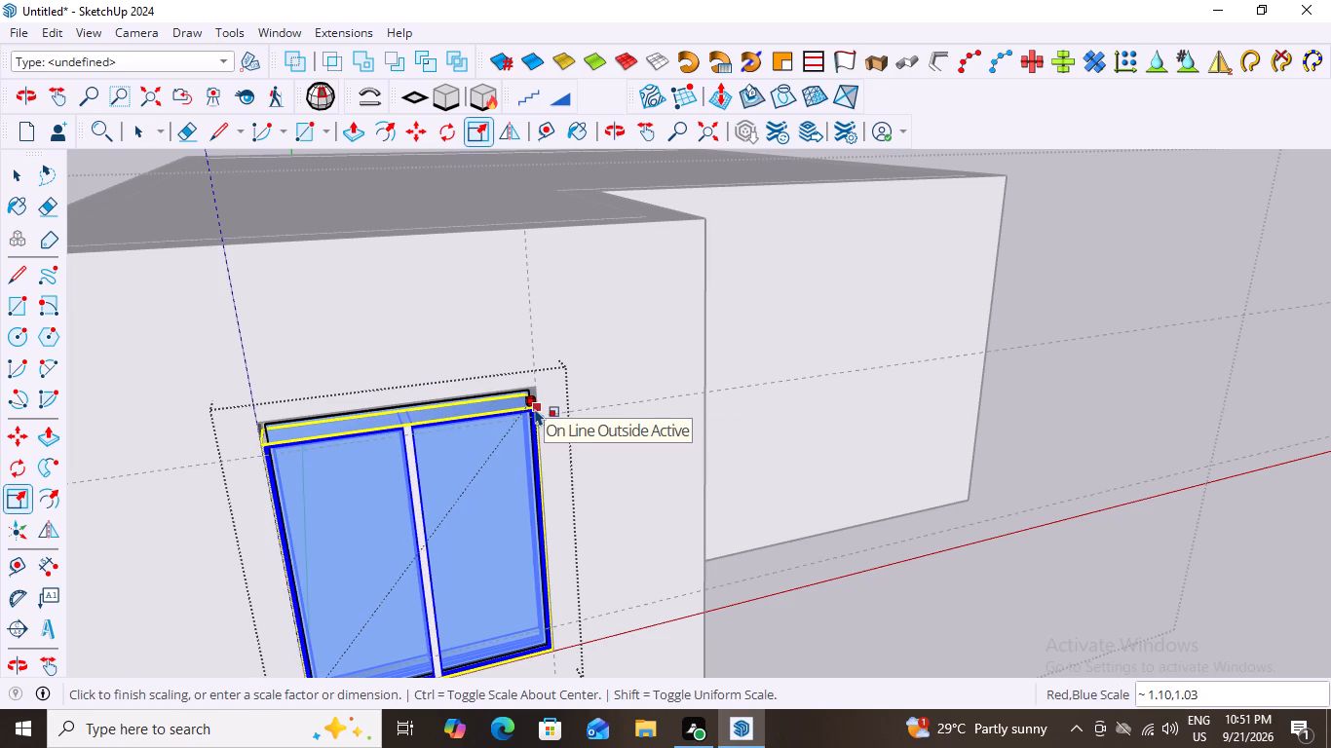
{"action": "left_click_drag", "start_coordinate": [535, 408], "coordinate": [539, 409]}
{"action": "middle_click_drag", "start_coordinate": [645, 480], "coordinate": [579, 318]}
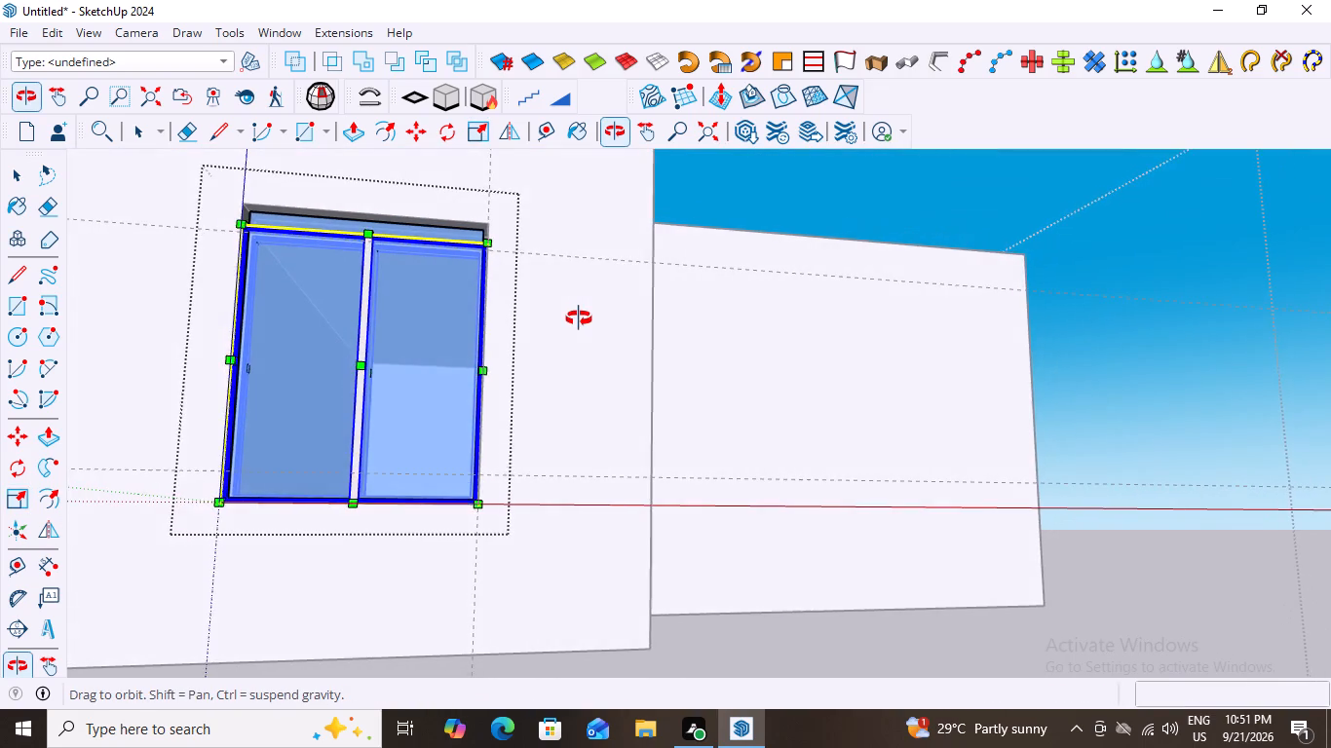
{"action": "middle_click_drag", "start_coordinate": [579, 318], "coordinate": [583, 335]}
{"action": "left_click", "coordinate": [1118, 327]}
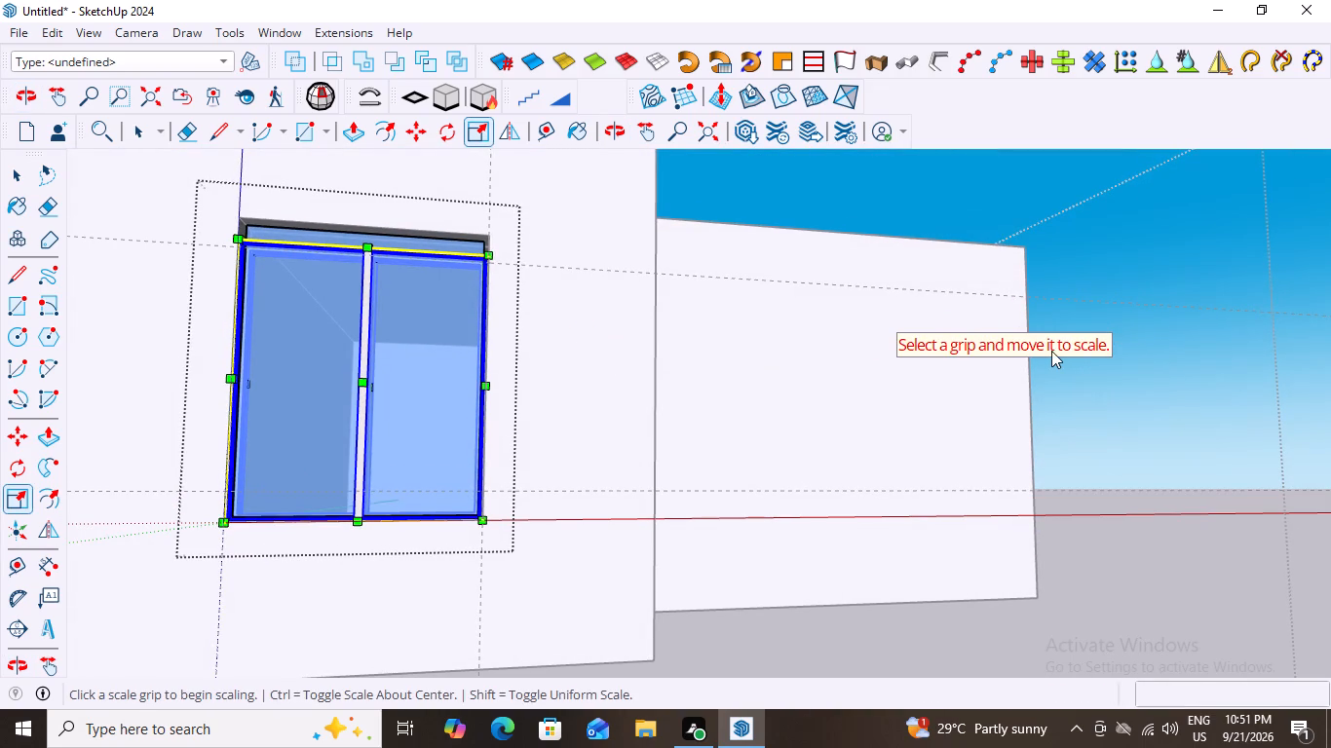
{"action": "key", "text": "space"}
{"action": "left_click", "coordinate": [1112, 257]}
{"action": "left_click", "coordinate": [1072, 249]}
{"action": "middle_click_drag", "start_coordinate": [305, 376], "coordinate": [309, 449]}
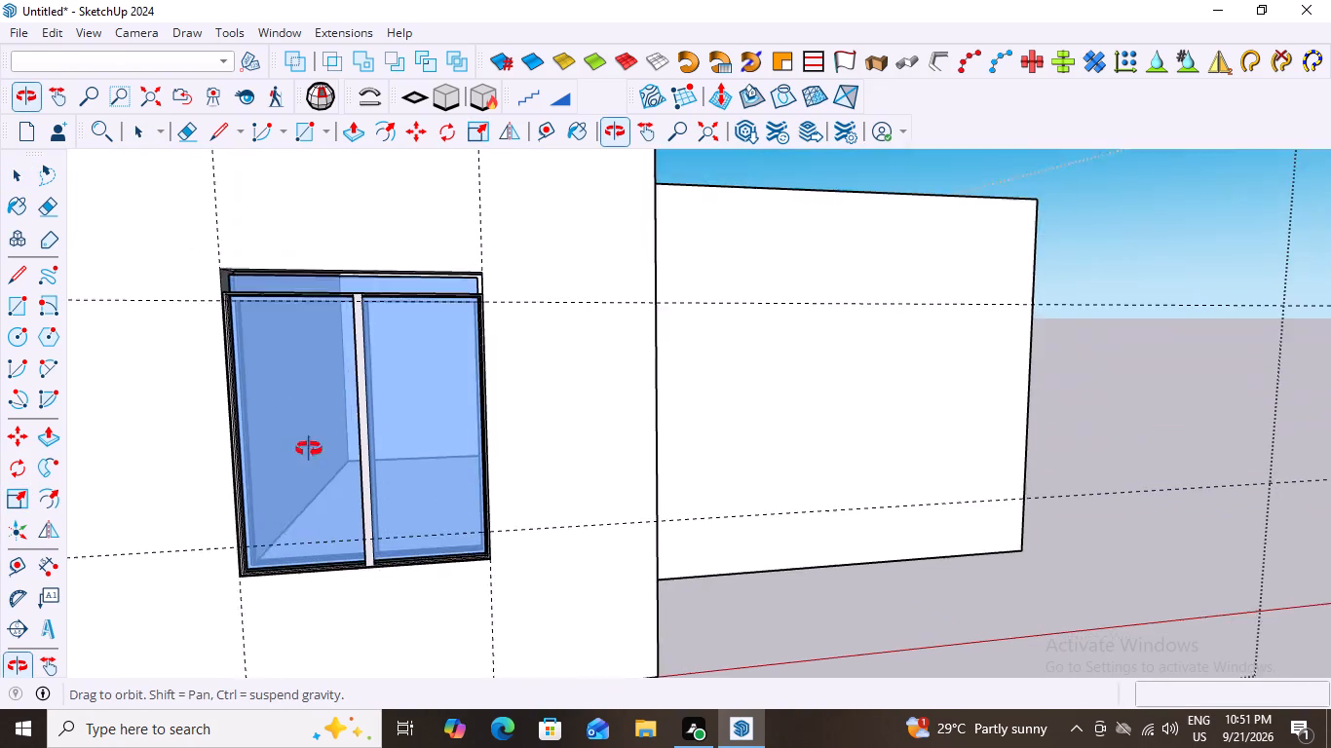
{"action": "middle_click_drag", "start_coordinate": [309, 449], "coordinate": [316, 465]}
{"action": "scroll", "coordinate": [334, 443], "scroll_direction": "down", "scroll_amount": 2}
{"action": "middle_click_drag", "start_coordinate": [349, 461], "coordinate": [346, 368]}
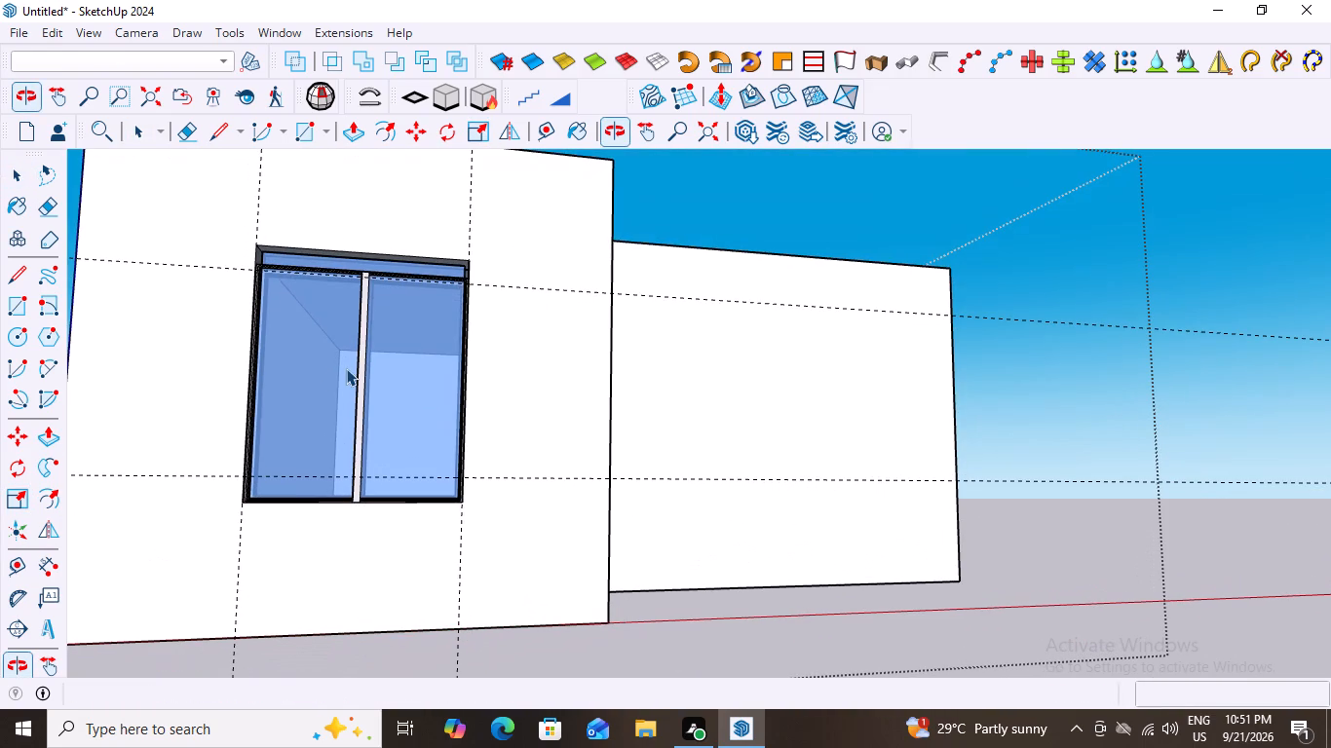
Undo the frame scaling edits and the placement of the Type B window, back to the plain front wall with guides.
{"action": "key", "text": "Escape"}
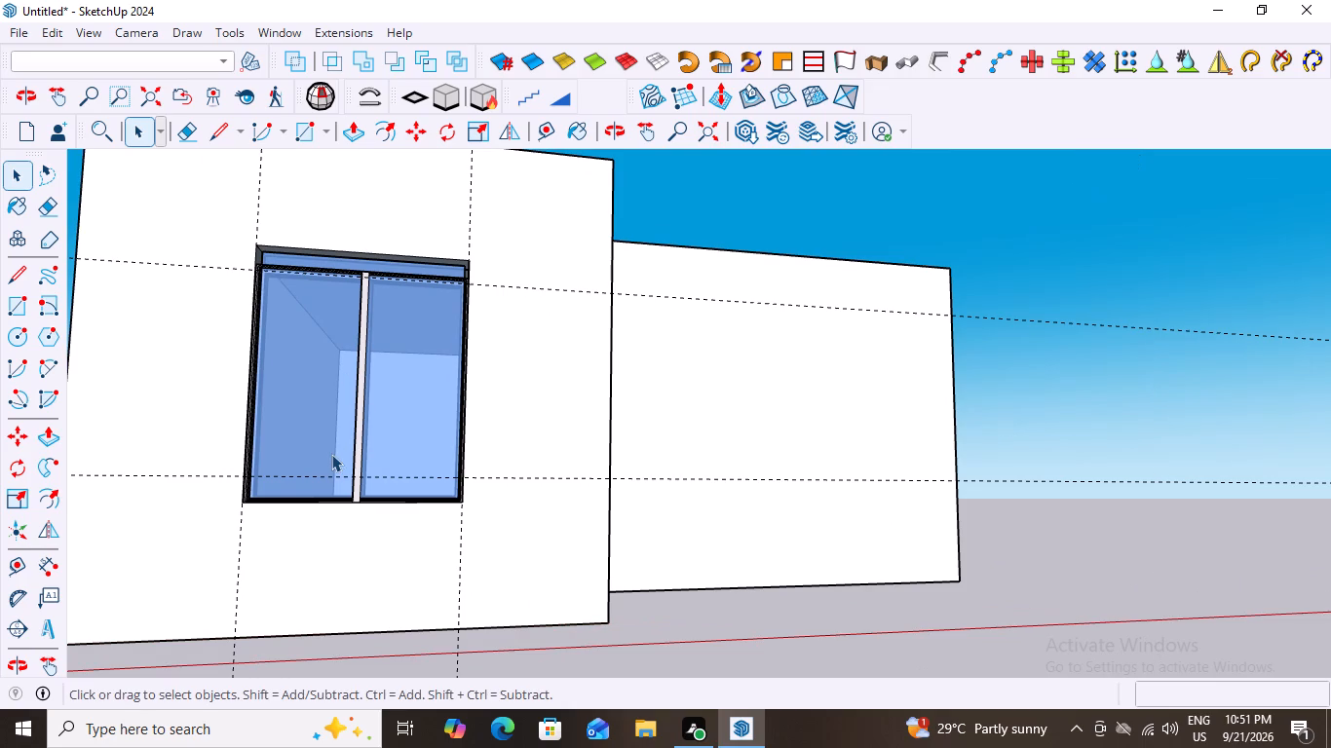
{"action": "key", "text": "ctrl+z"}
{"action": "key", "text": "ctrl+z"}
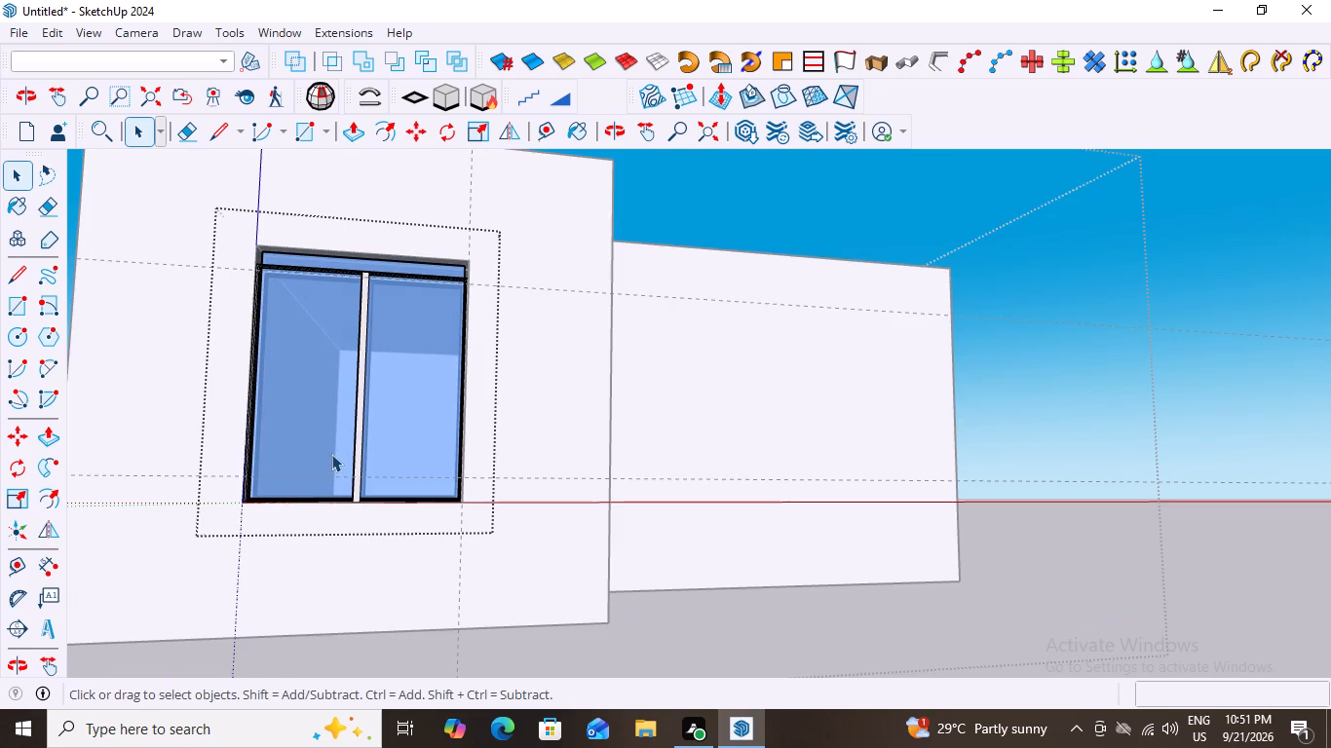
{"action": "key", "text": "ctrl+z"}
{"action": "key", "text": "ctrl+z"}
{"action": "key", "text": "ctrl+z"}
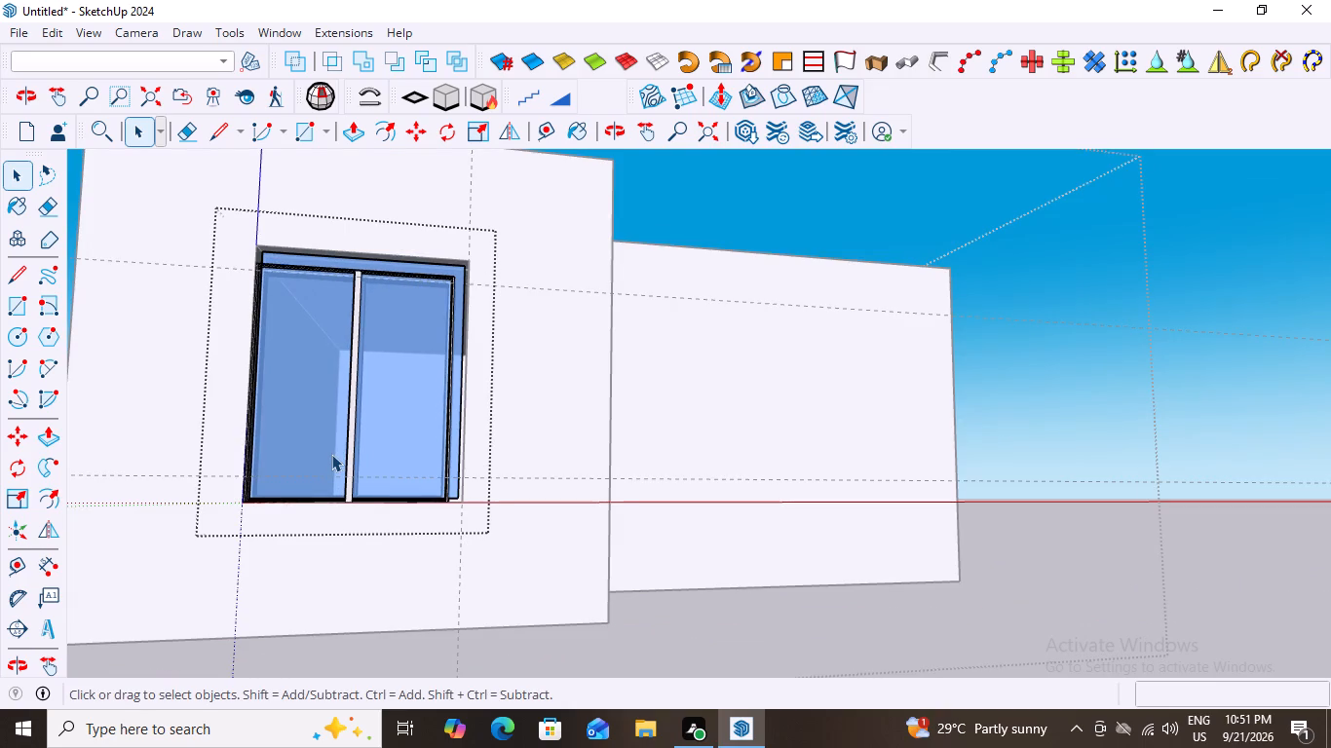
{"action": "key", "text": "ctrl+z"}
{"action": "key", "text": "ctrl+z"}
{"action": "key", "text": "ctrl+z"}
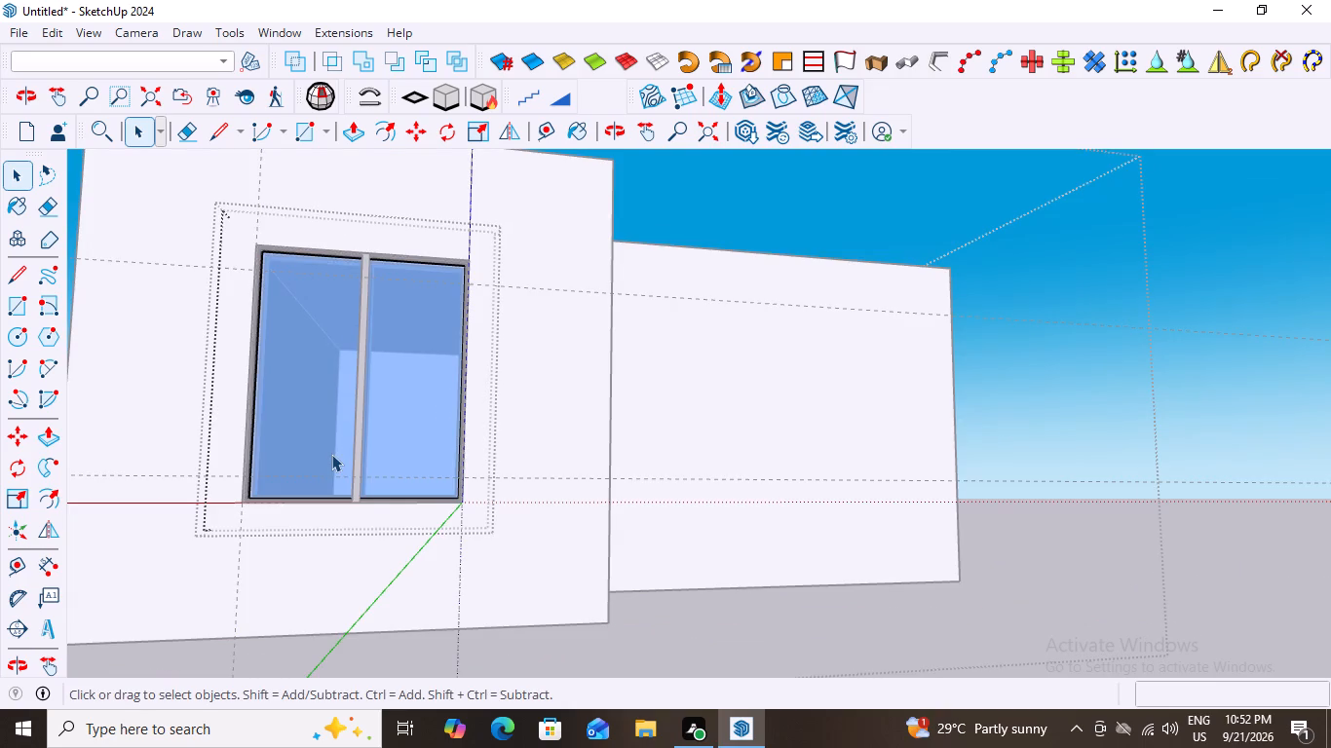
{"action": "key", "text": "ctrl+z"}
{"action": "key", "text": "ctrl+z"}
{"action": "key", "text": "ctrl+z"}
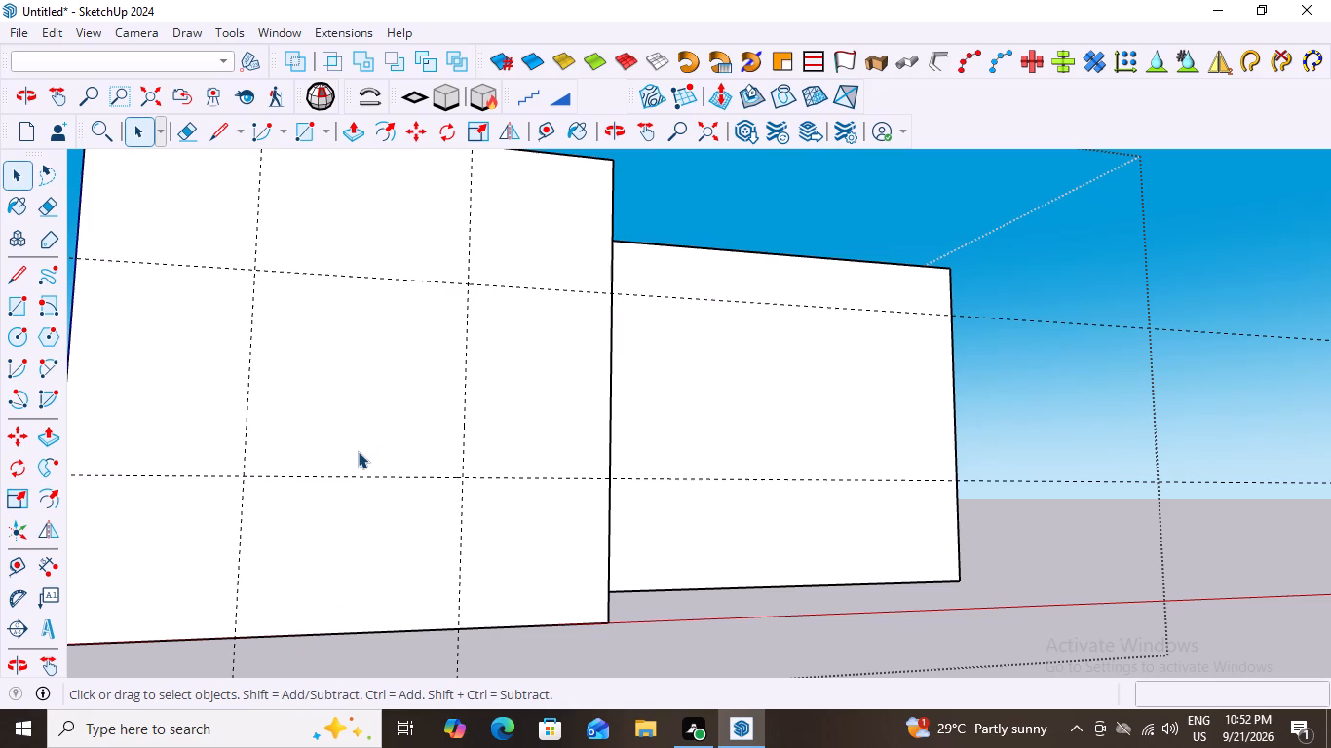
Measure the spacing between the two horizontal guides along the vertical guide nearer the outer corner of the projecting front wall.
{"action": "scroll", "coordinate": [347, 383], "scroll_direction": "down", "scroll_amount": 1}
{"action": "middle_click_drag", "start_coordinate": [347, 390], "coordinate": [347, 398]}
{"action": "middle_click_drag", "start_coordinate": [350, 406], "coordinate": [353, 483]}
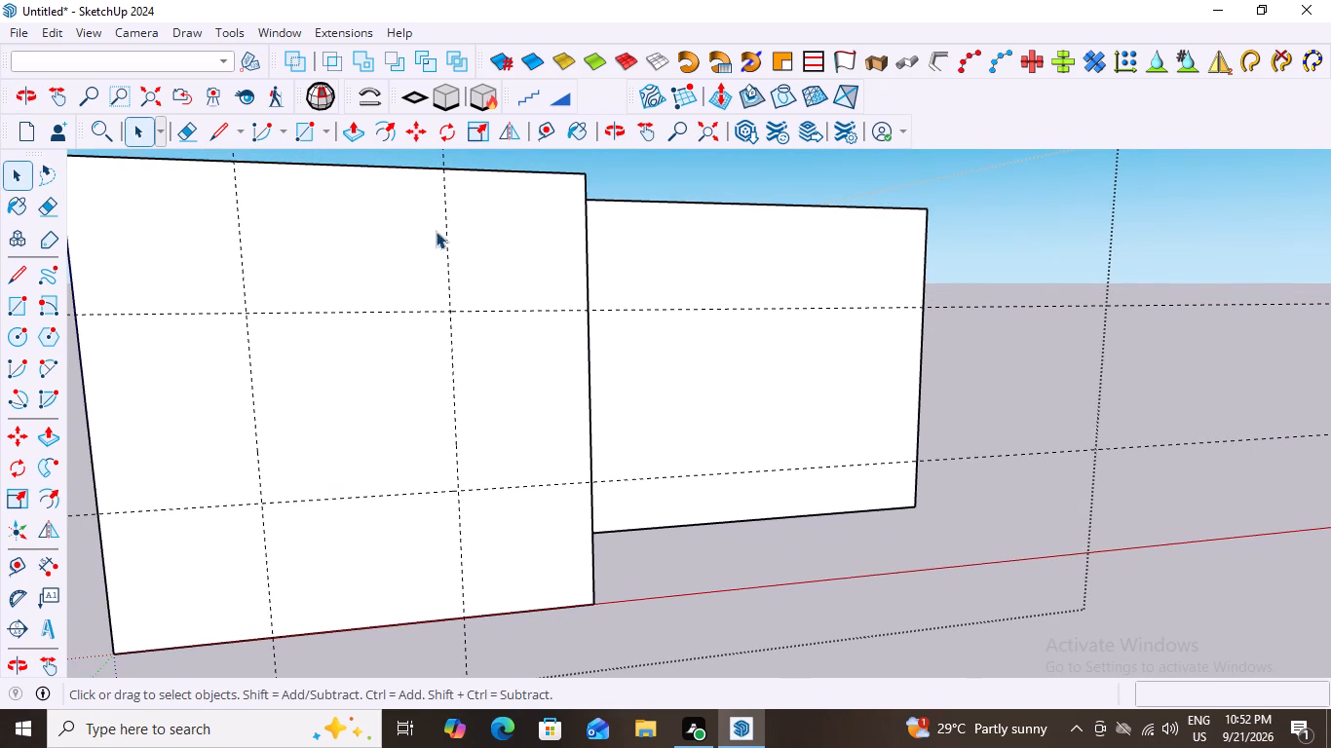
{"action": "left_click", "coordinate": [46, 566]}
{"action": "left_click", "coordinate": [258, 502]}
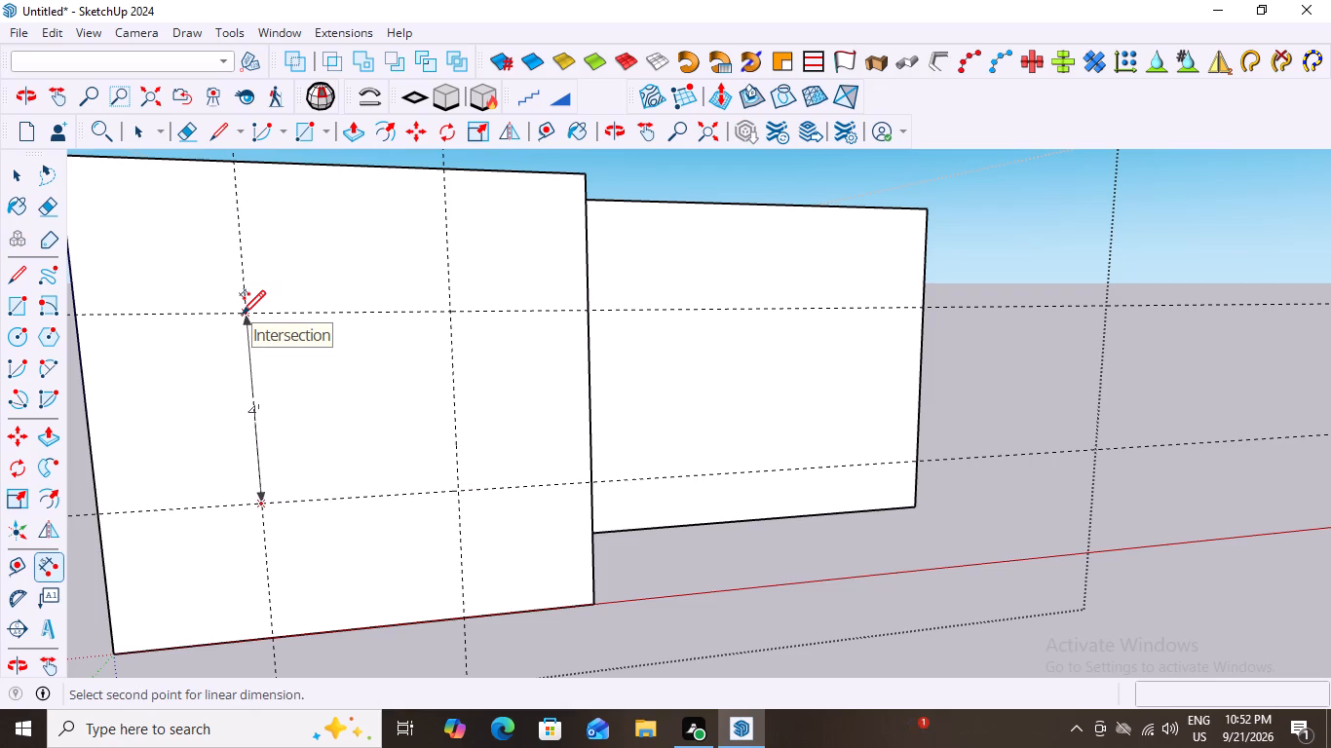
{"action": "key", "text": "Escape"}
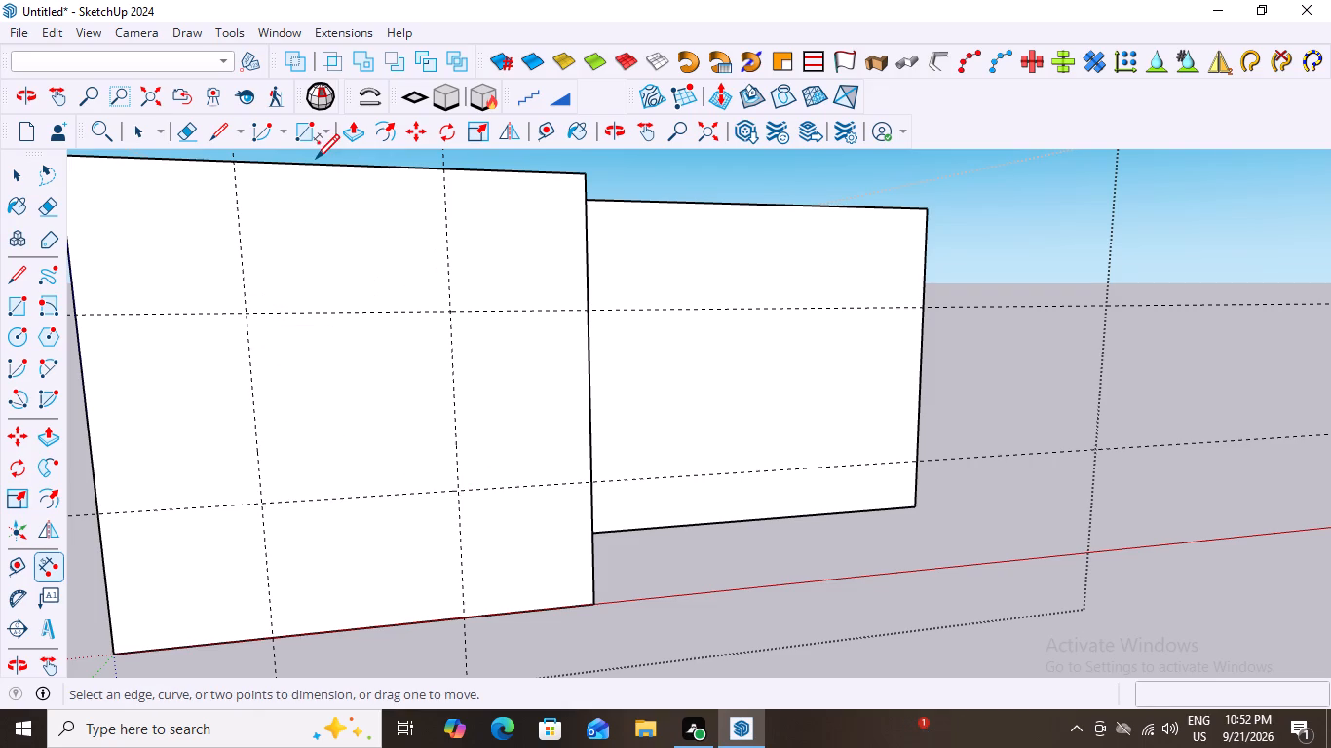
{"action": "key", "text": "space"}
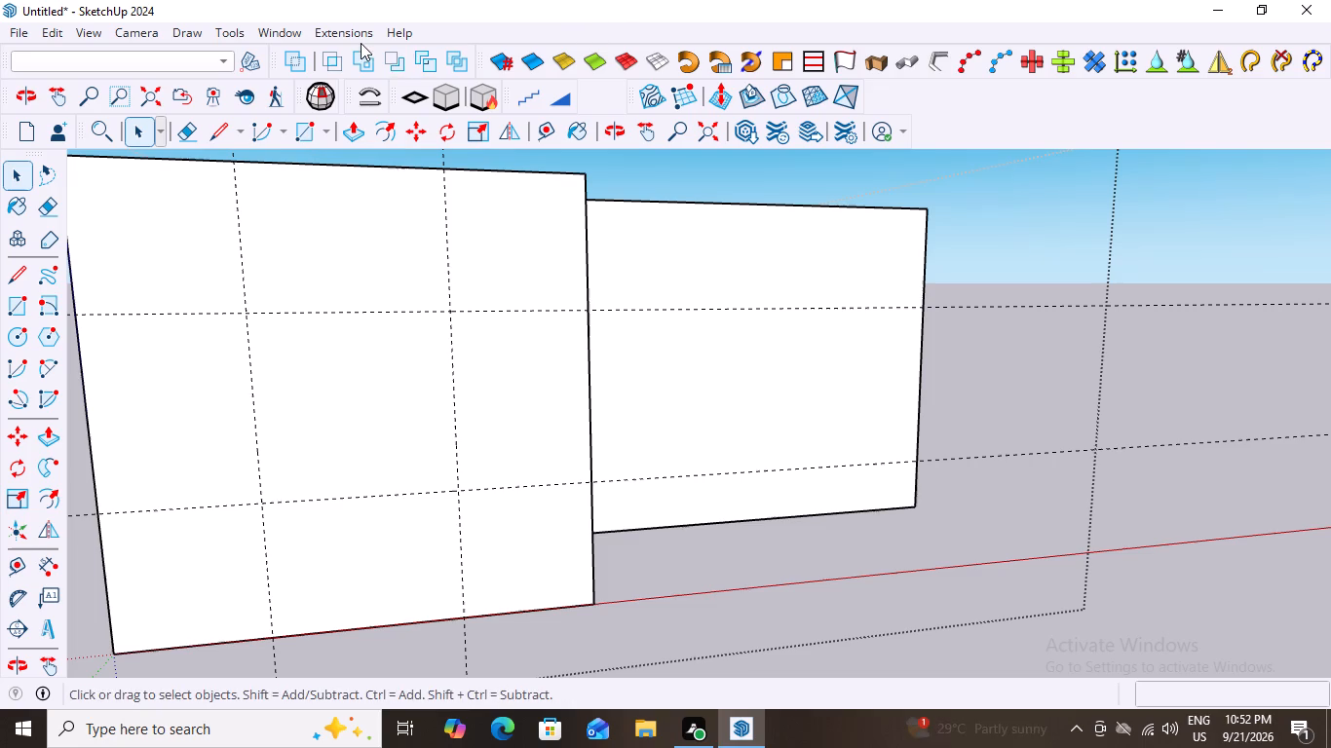
Start a new MajWindow Type B window and set its window height to 48".
{"action": "left_click", "coordinate": [357, 25]}
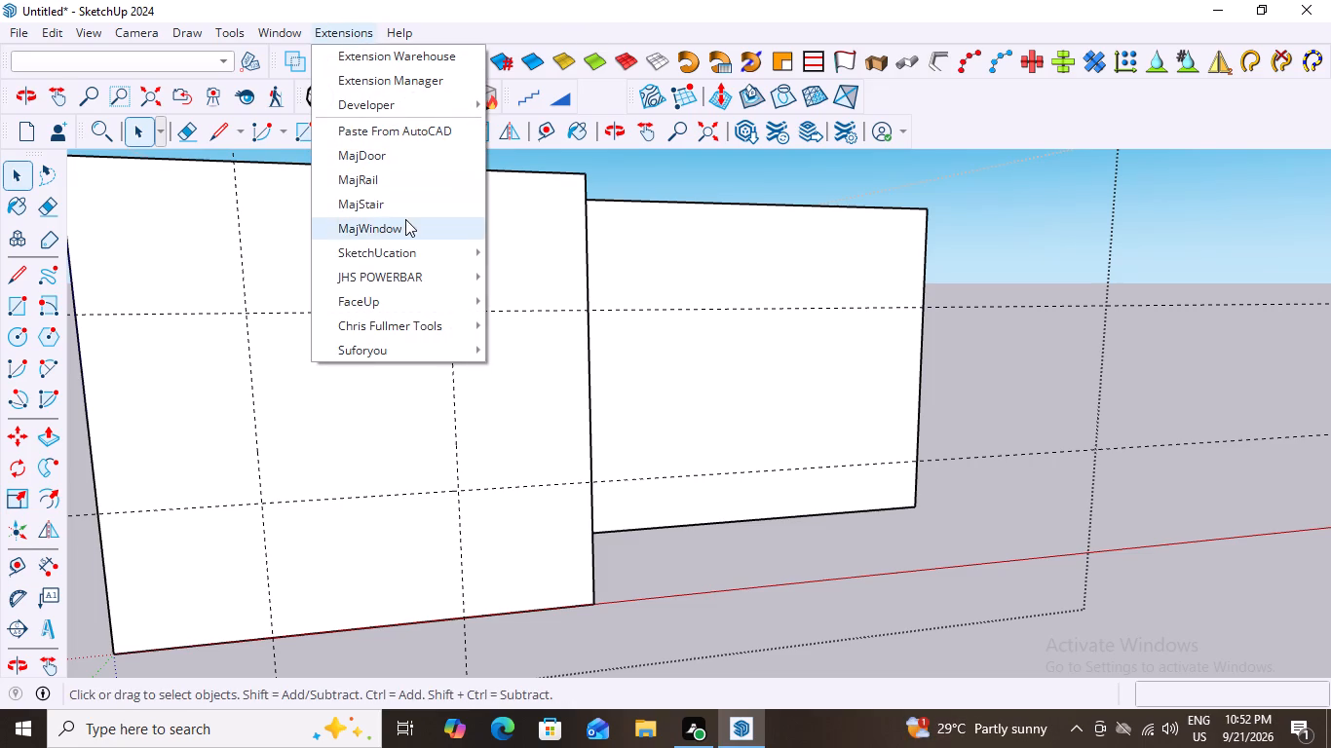
{"action": "left_click", "coordinate": [385, 226]}
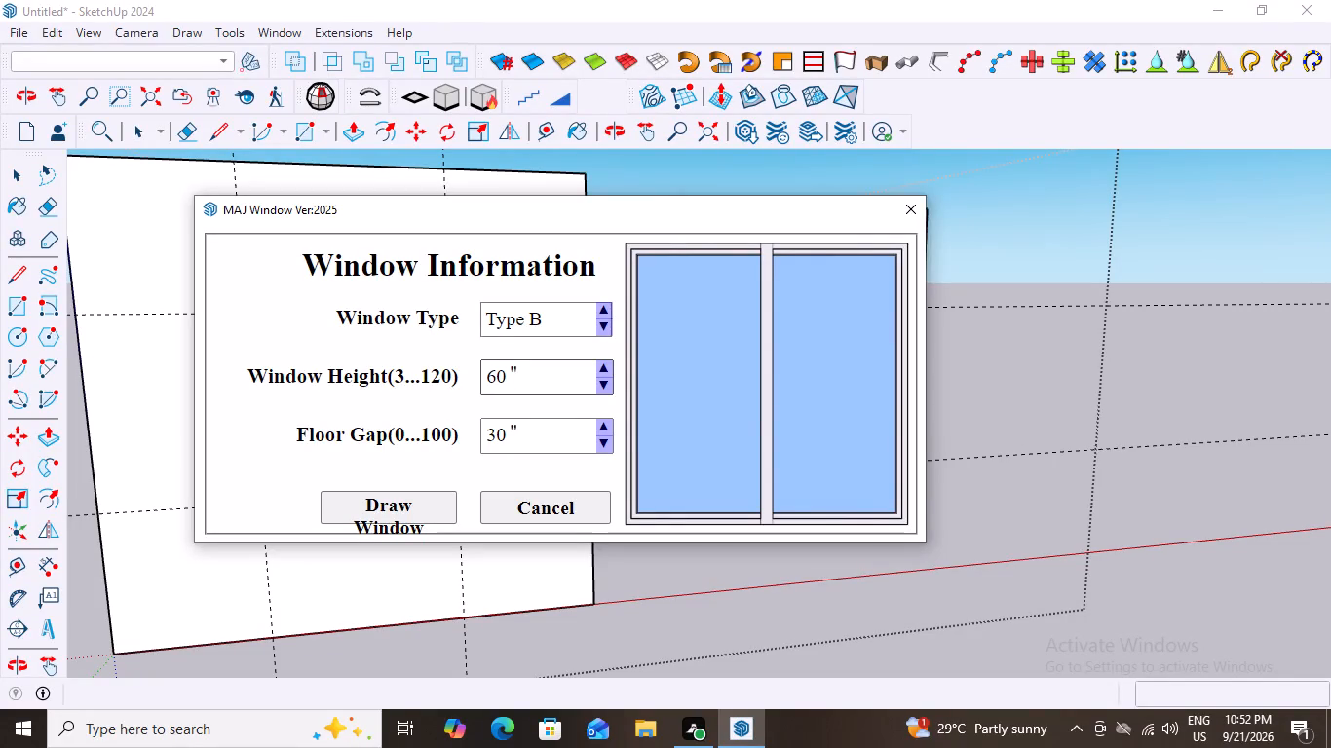
{"action": "left_click", "coordinate": [528, 385]}
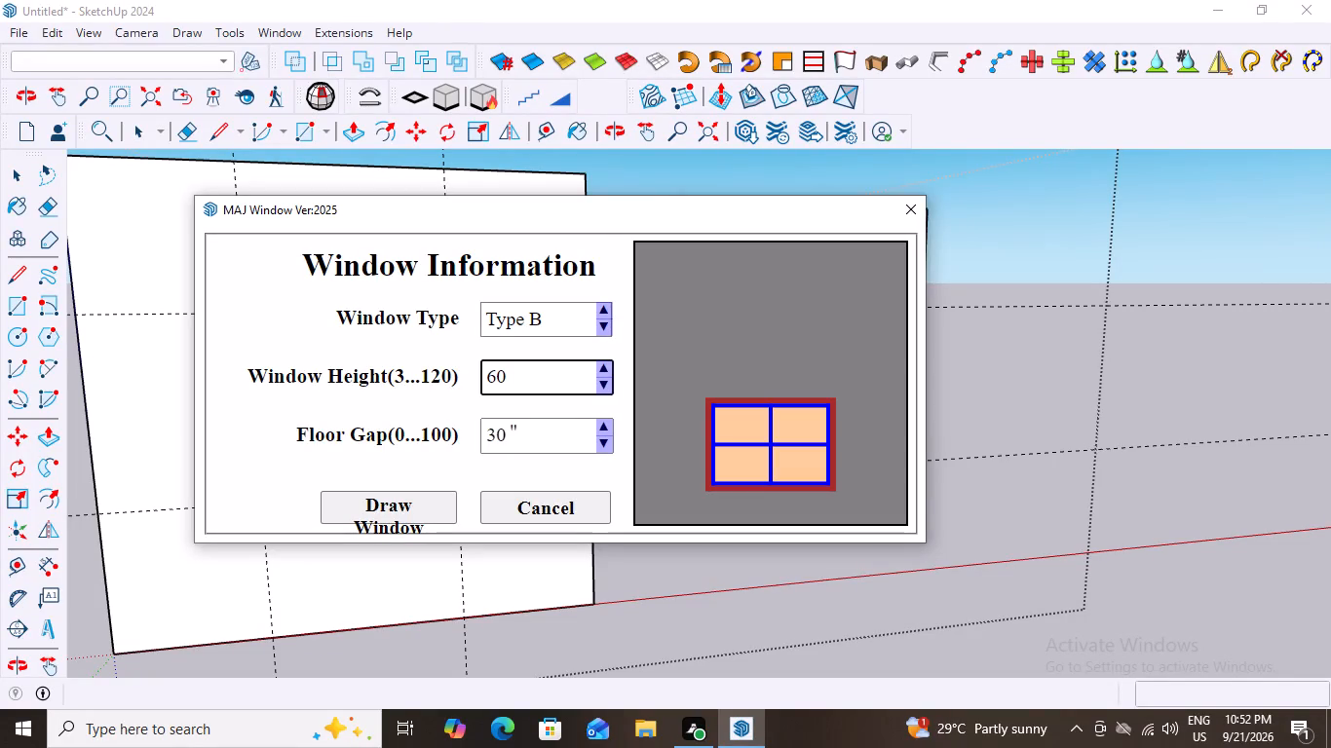
{"action": "key", "text": "BackSpace"}
{"action": "key", "text": "BackSpace"}
{"action": "key", "text": "BackSpace"}
{"action": "key", "text": "4"}
{"action": "key", "text": "apostrophe"}
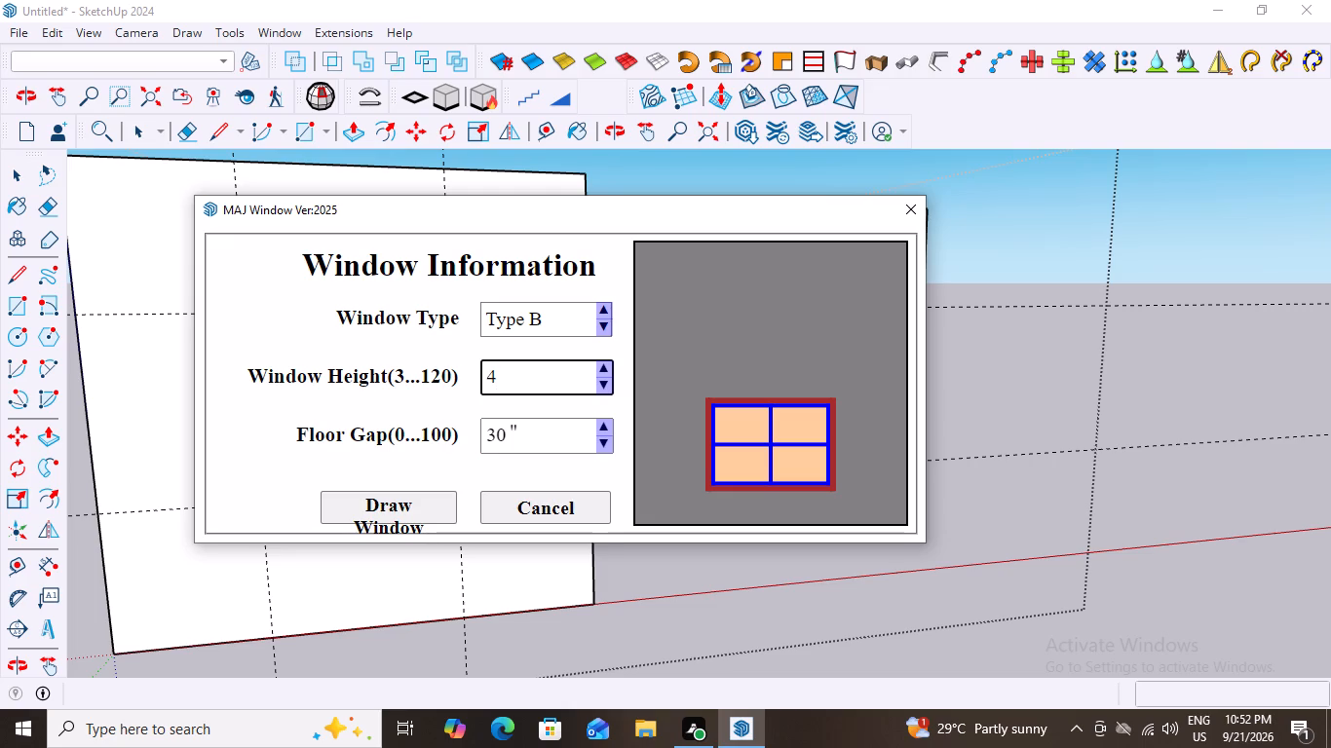
{"action": "key", "text": "apostrophe"}
{"action": "key", "text": "apostrophe"}
{"action": "left_click", "coordinate": [531, 419]}
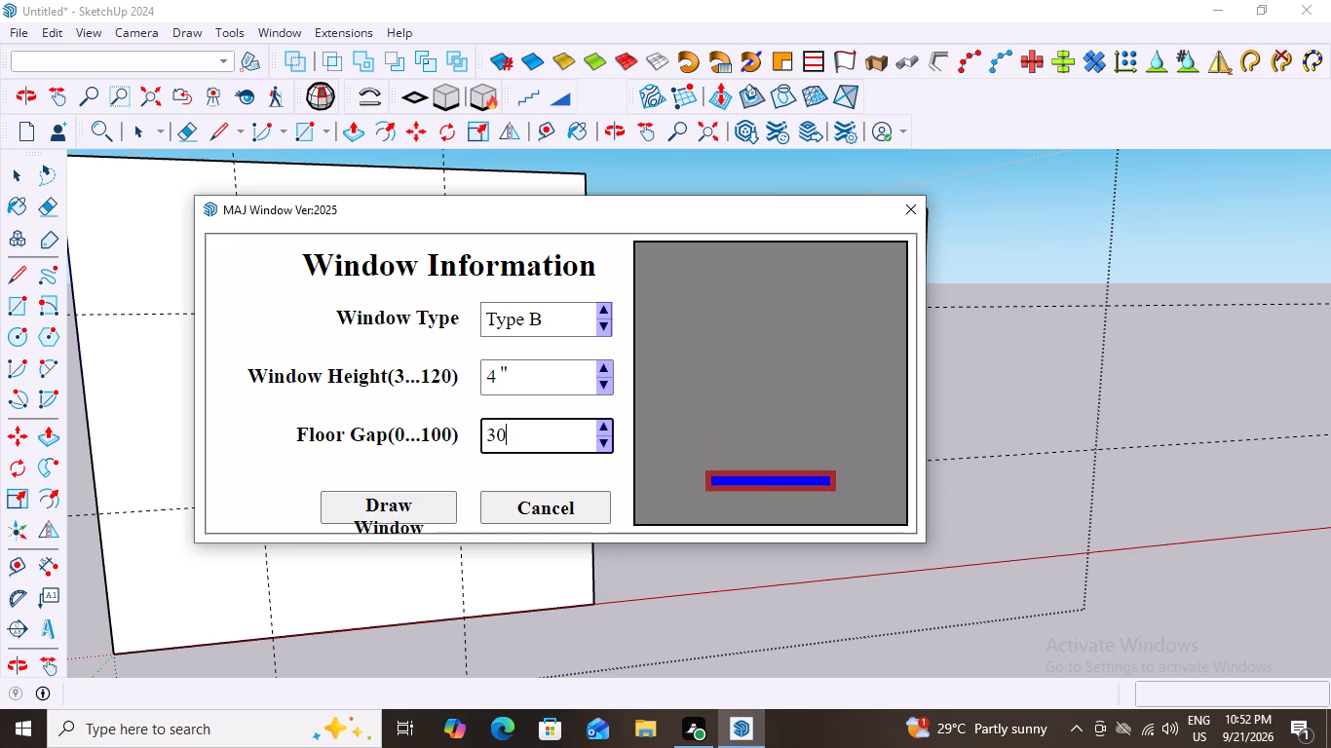
{"action": "left_click", "coordinate": [508, 362]}
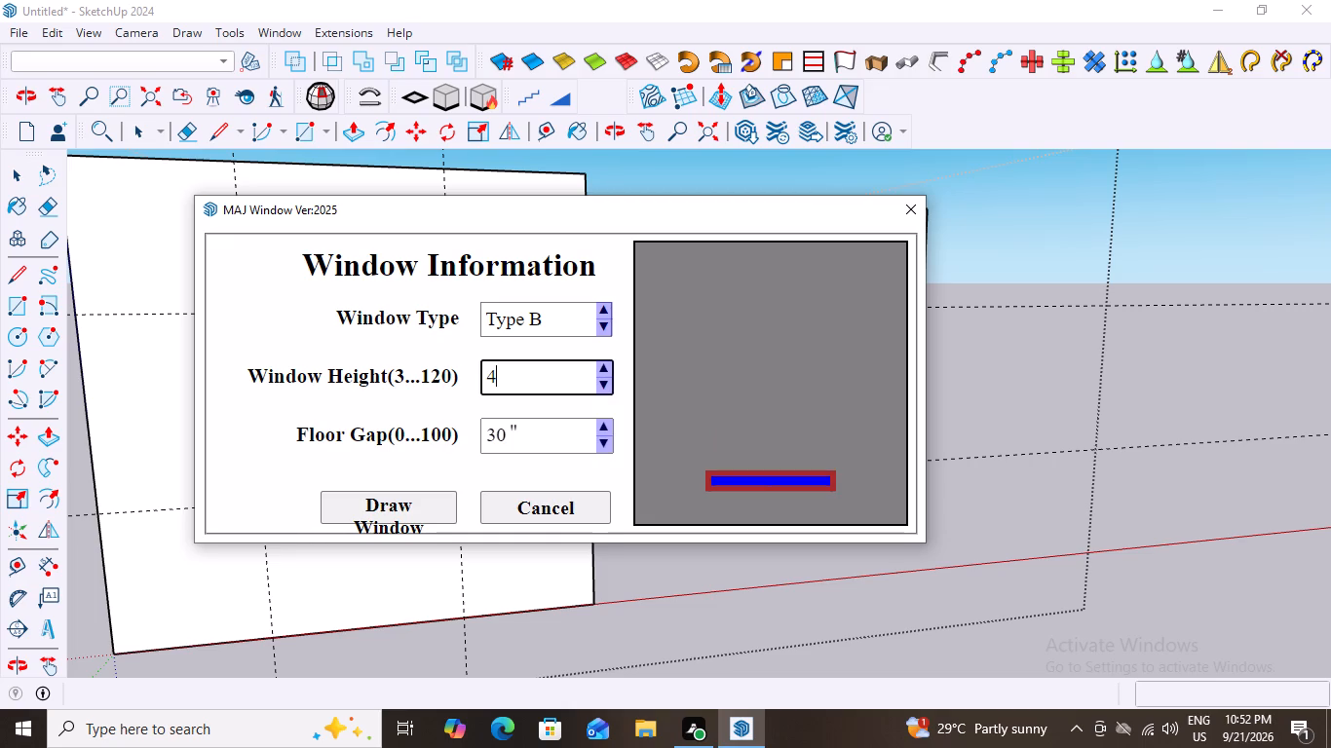
{"action": "key", "text": "apostrophe"}
{"action": "left_click", "coordinate": [501, 373]}
{"action": "key", "text": "BackSpace"}
{"action": "key", "text": "4"}
{"action": "key", "text": "8"}
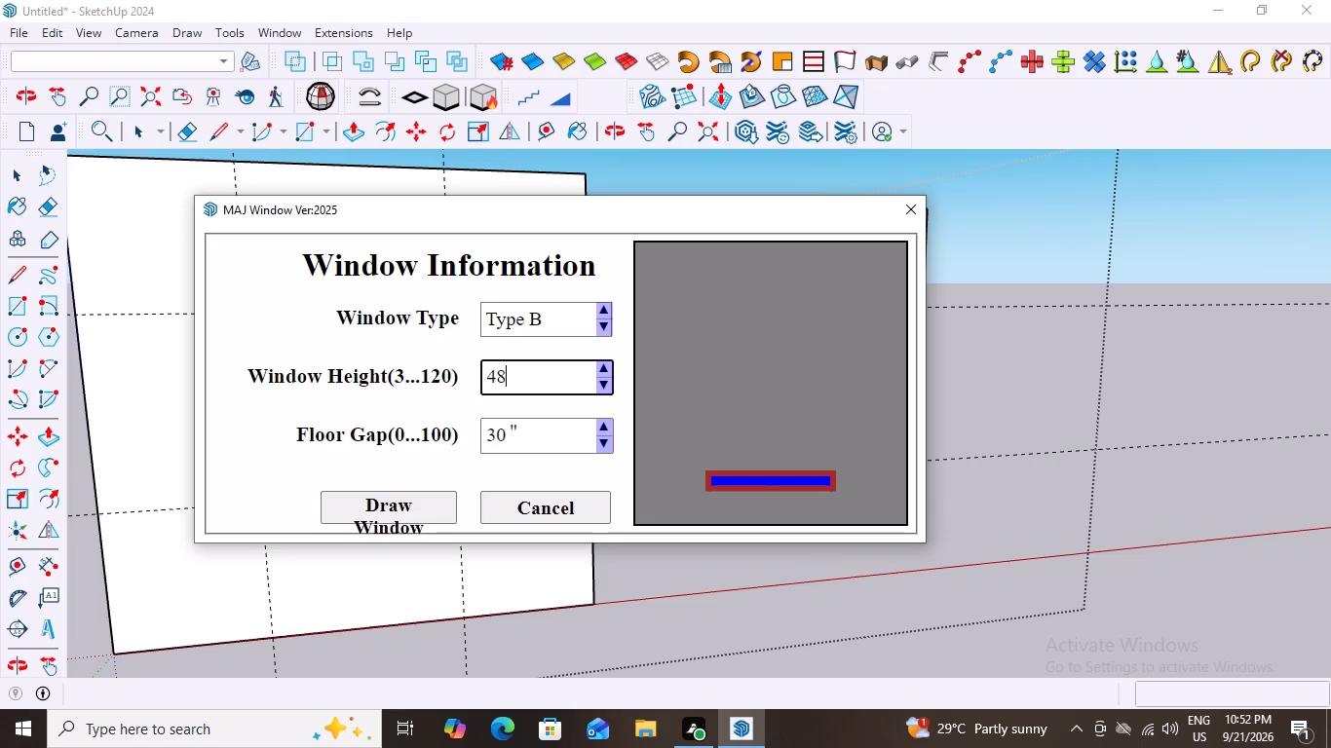
Set the window's floor gap to 36".
{"action": "left_click", "coordinate": [528, 433]}
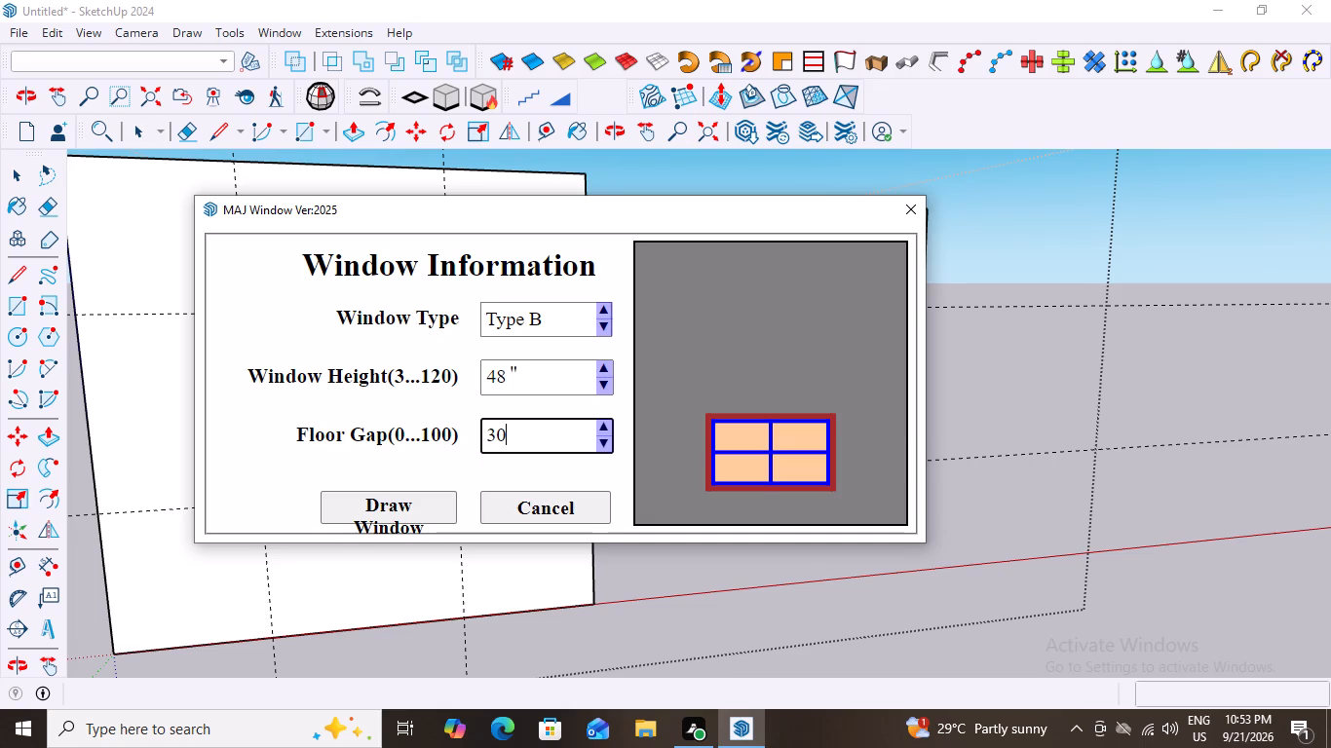
{"action": "key", "text": "BackSpace"}
{"action": "key", "text": "BackSpace"}
{"action": "key", "text": "BackSpace"}
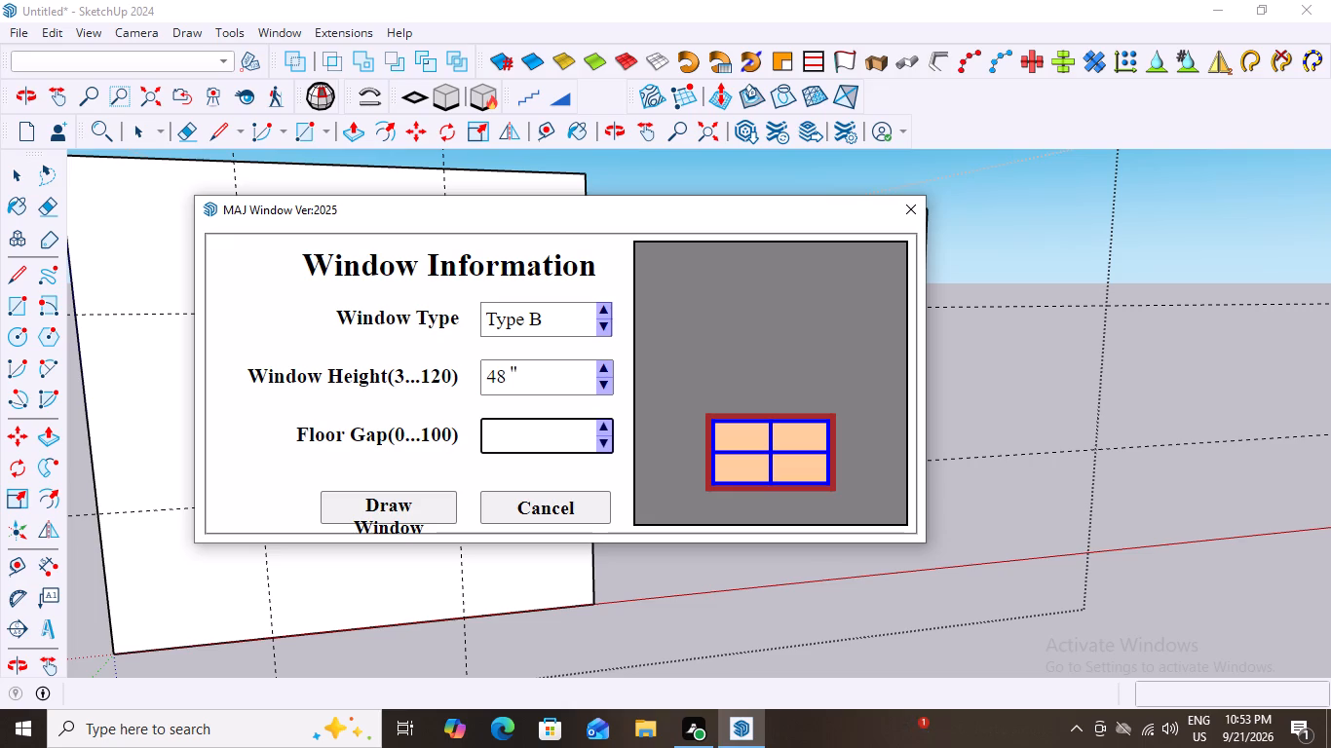
{"action": "type", "text": "36"}
{"action": "key", "text": "Return"}
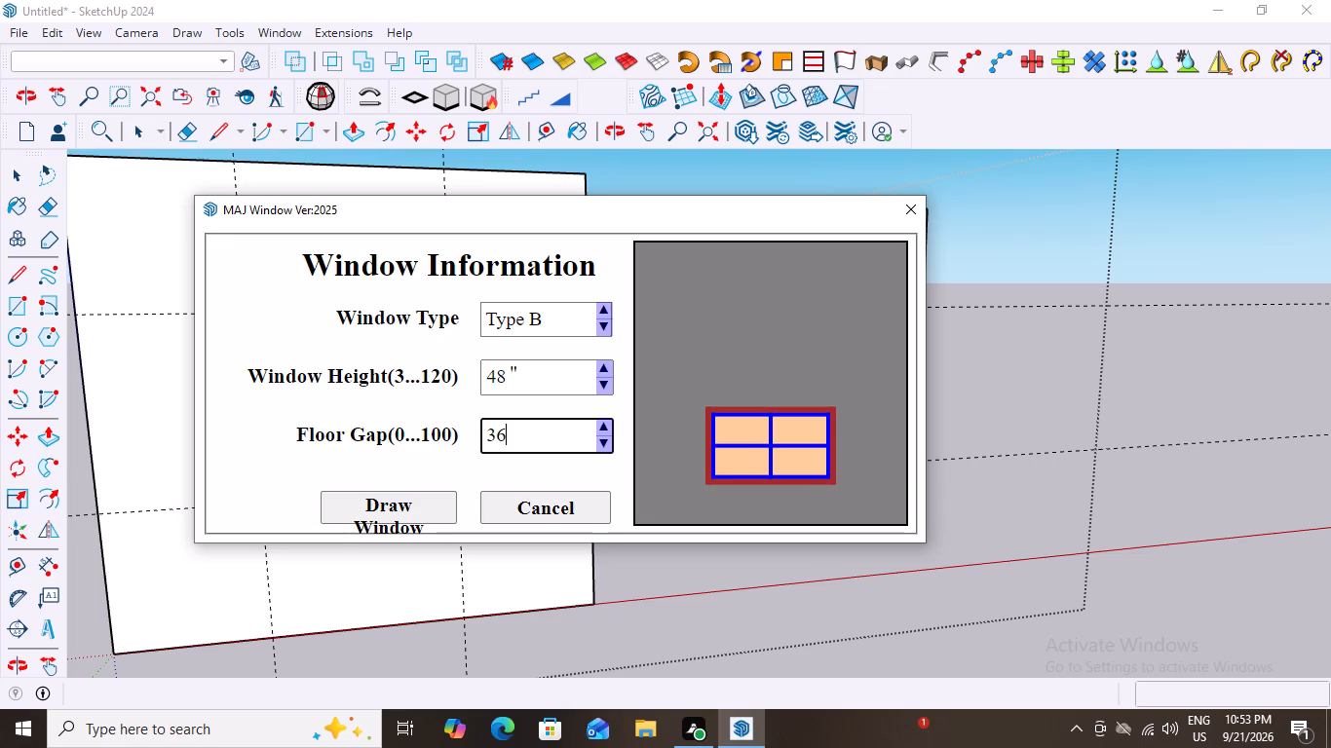
{"action": "left_click", "coordinate": [523, 434]}
Draw the Type B window on the projecting front wall, spanning between the two vertical guides along its base edge.
{"action": "left_click", "coordinate": [395, 502]}
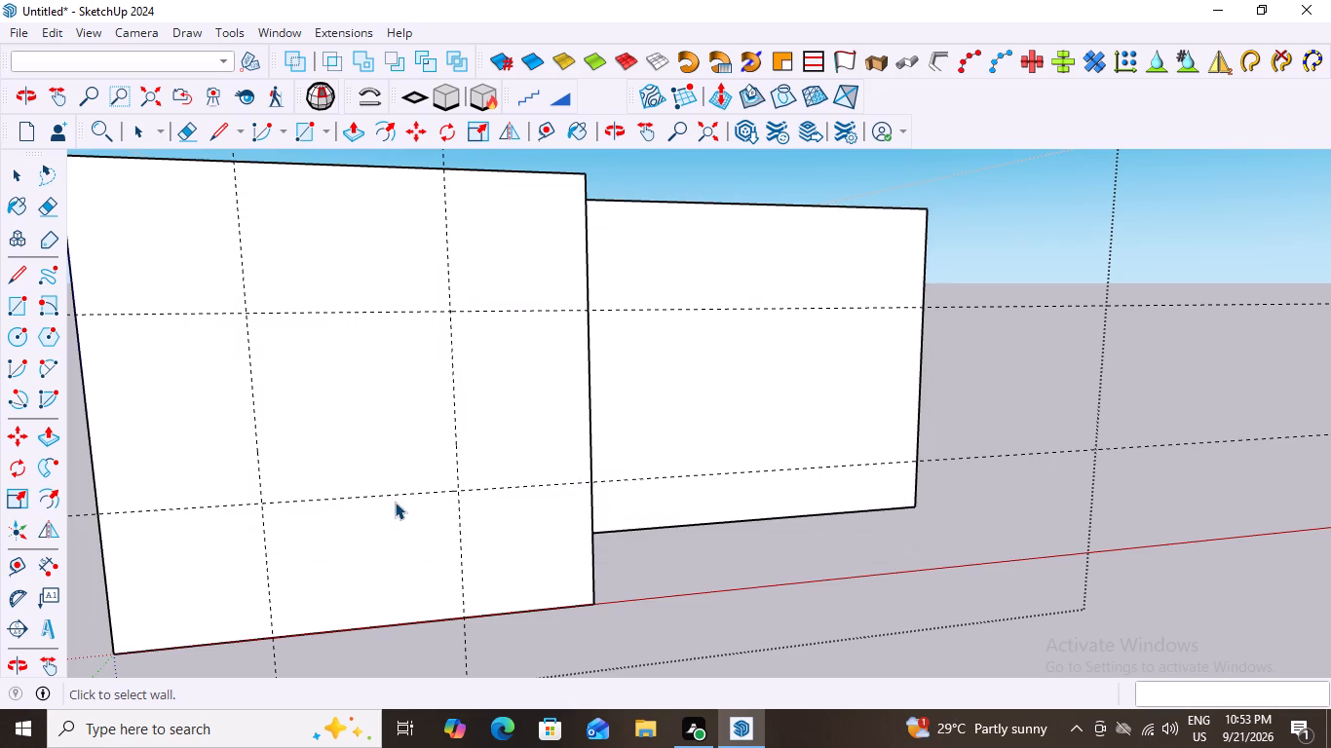
{"action": "left_click", "coordinate": [270, 639]}
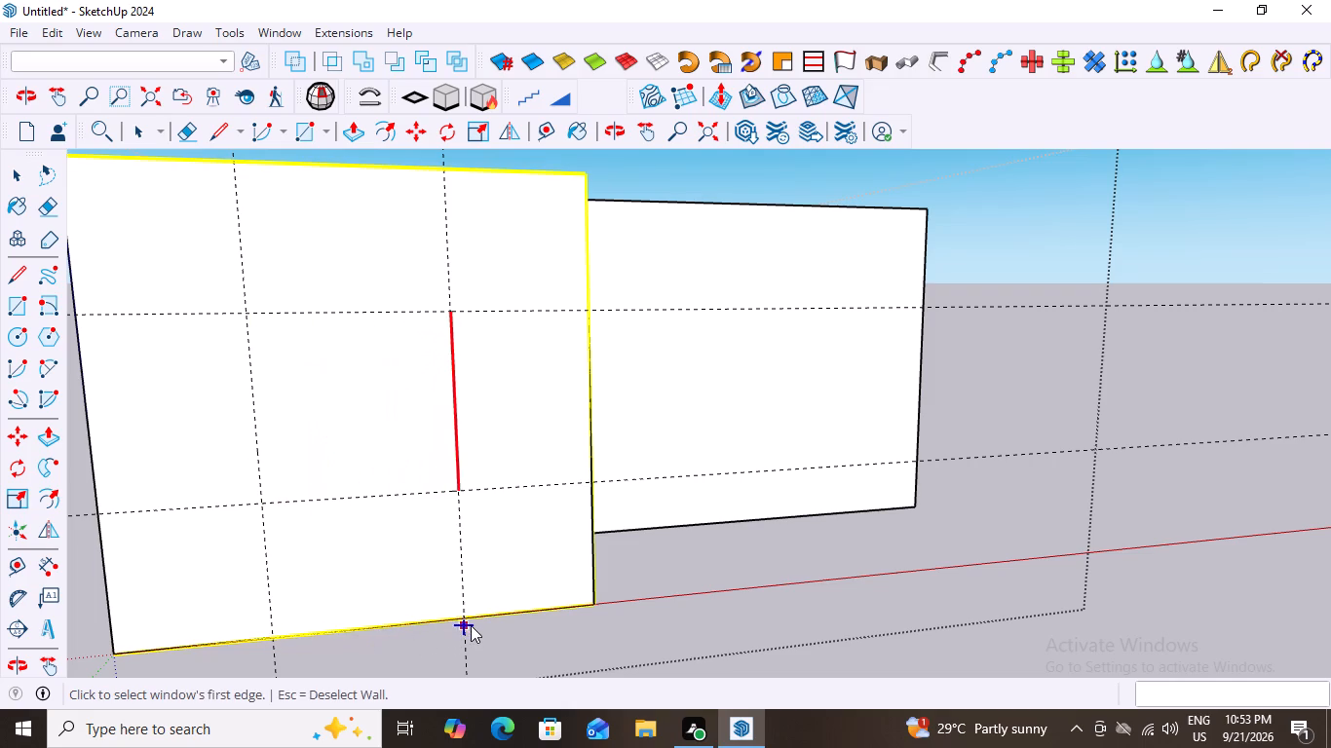
{"action": "left_click", "coordinate": [464, 616]}
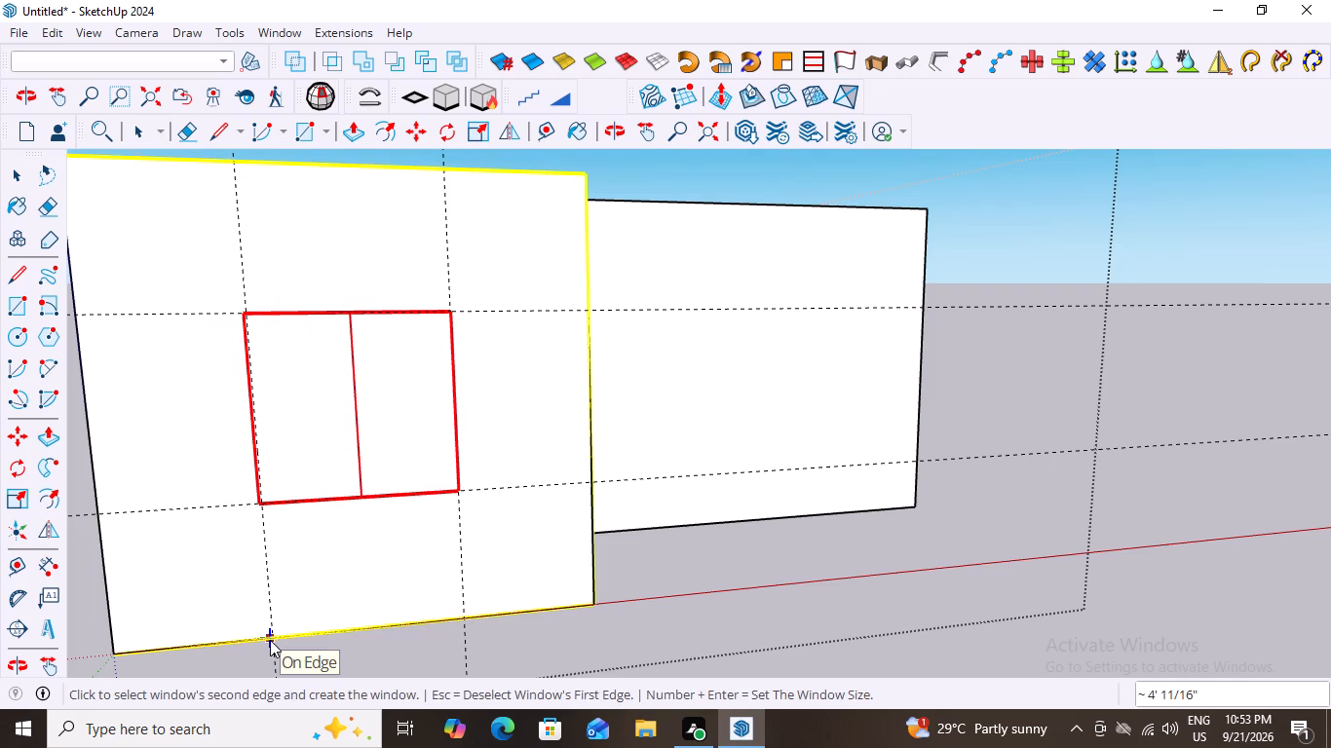
{"action": "double_click", "coordinate": [270, 640]}
Examine the placed window against the guides and the whole building from several angles and distances.
{"action": "middle_click_drag", "start_coordinate": [423, 551], "coordinate": [288, 590]}
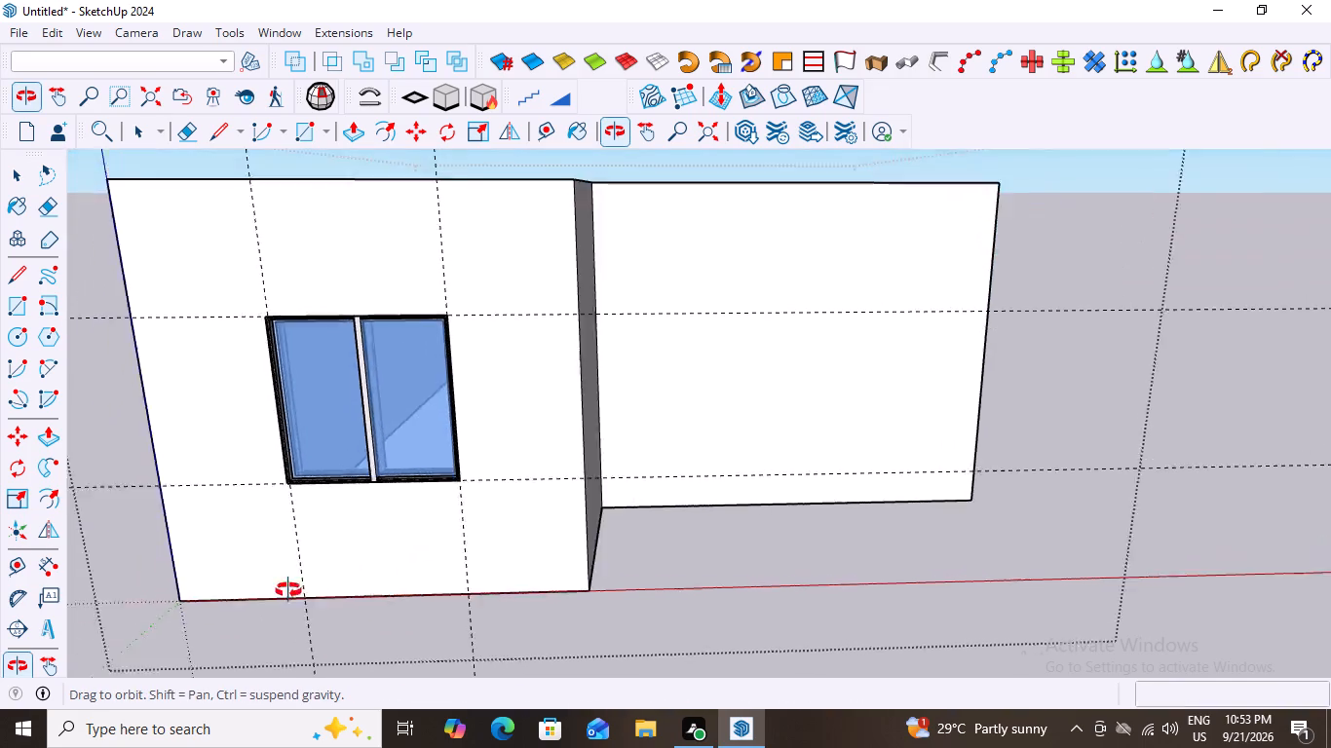
{"action": "middle_click_drag", "start_coordinate": [288, 590], "coordinate": [496, 583]}
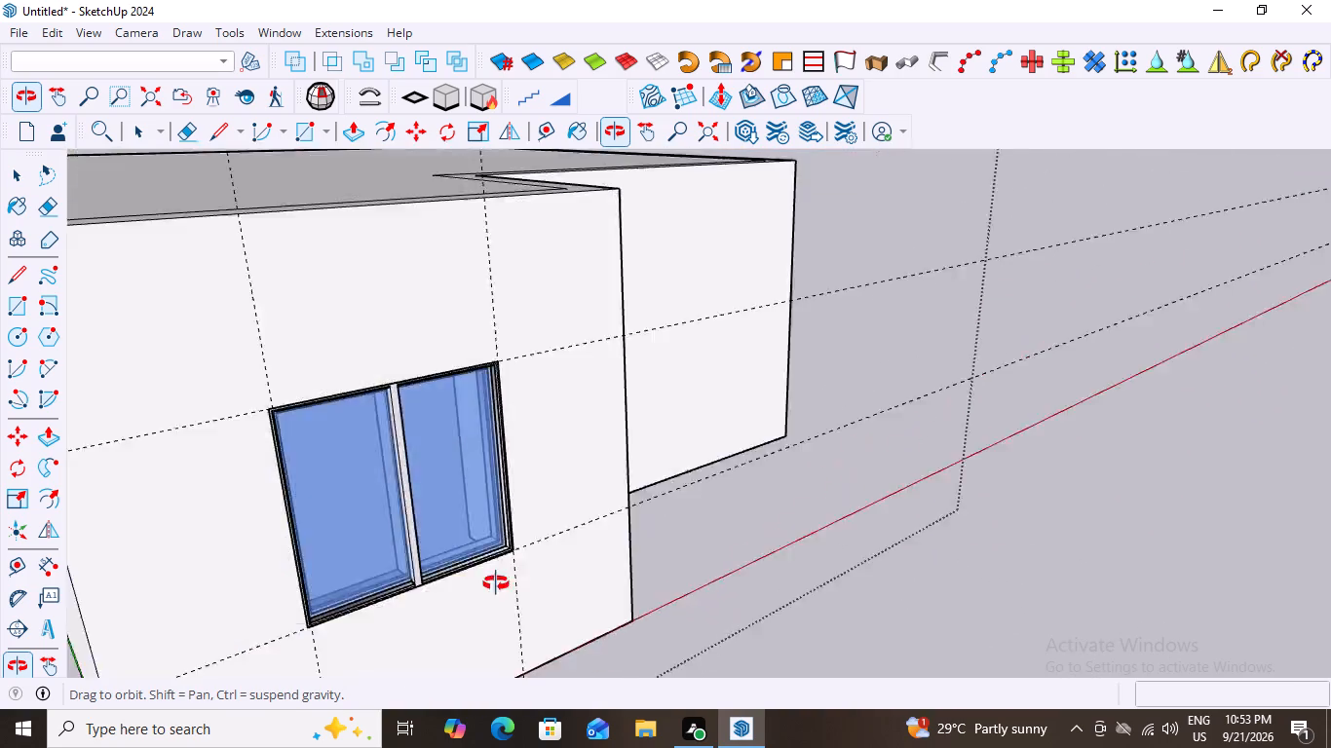
{"action": "middle_click_drag", "start_coordinate": [496, 583], "coordinate": [335, 537]}
{"action": "key", "text": "Escape"}
{"action": "left_click", "coordinate": [719, 555]}
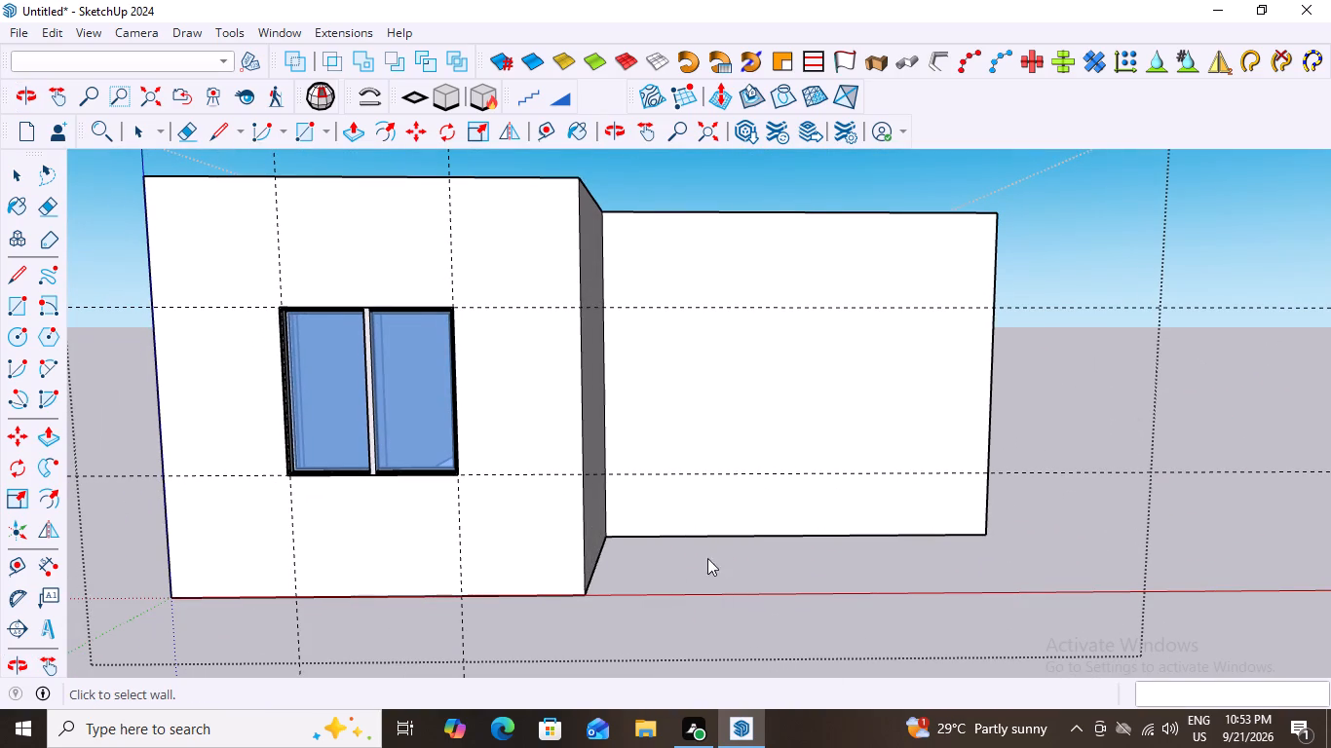
{"action": "middle_click_drag", "start_coordinate": [532, 596], "coordinate": [659, 616]}
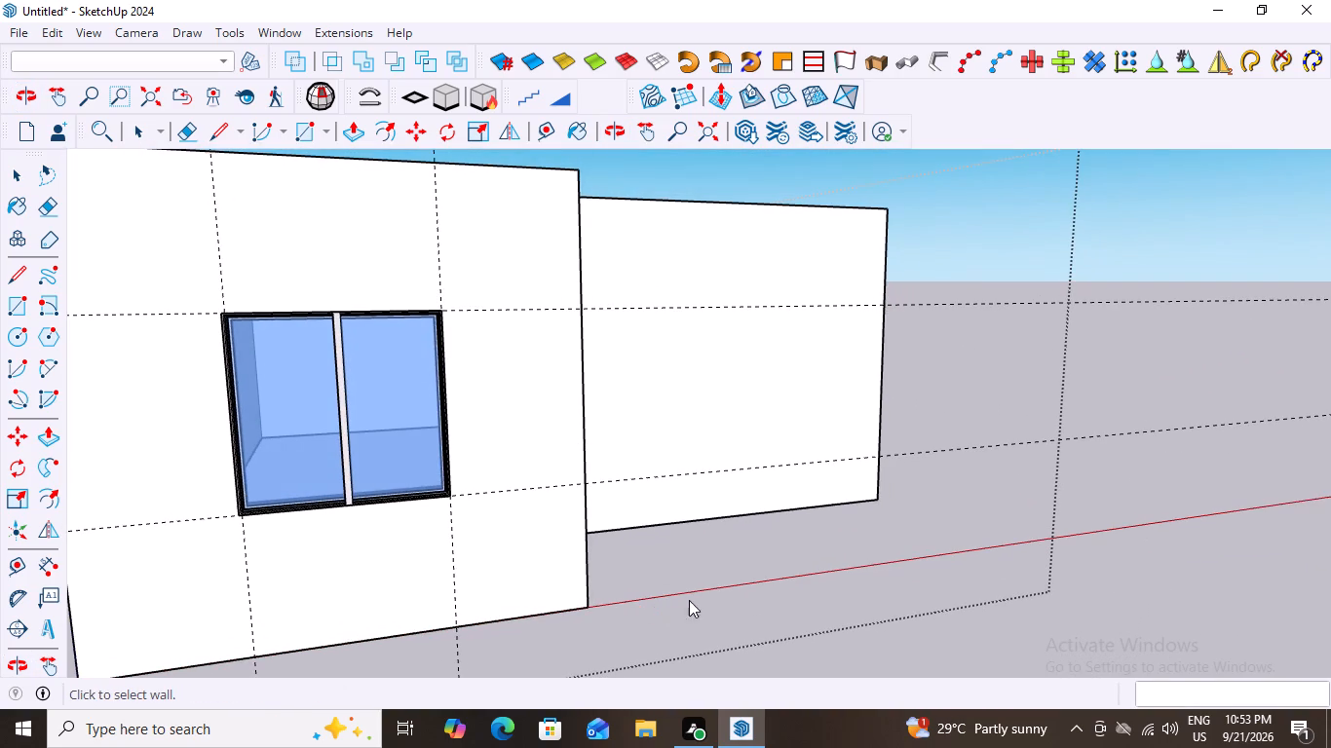
{"action": "scroll", "coordinate": [286, 255], "scroll_direction": "down", "scroll_amount": 6}
{"action": "middle_click_drag", "start_coordinate": [609, 405], "coordinate": [513, 539]}
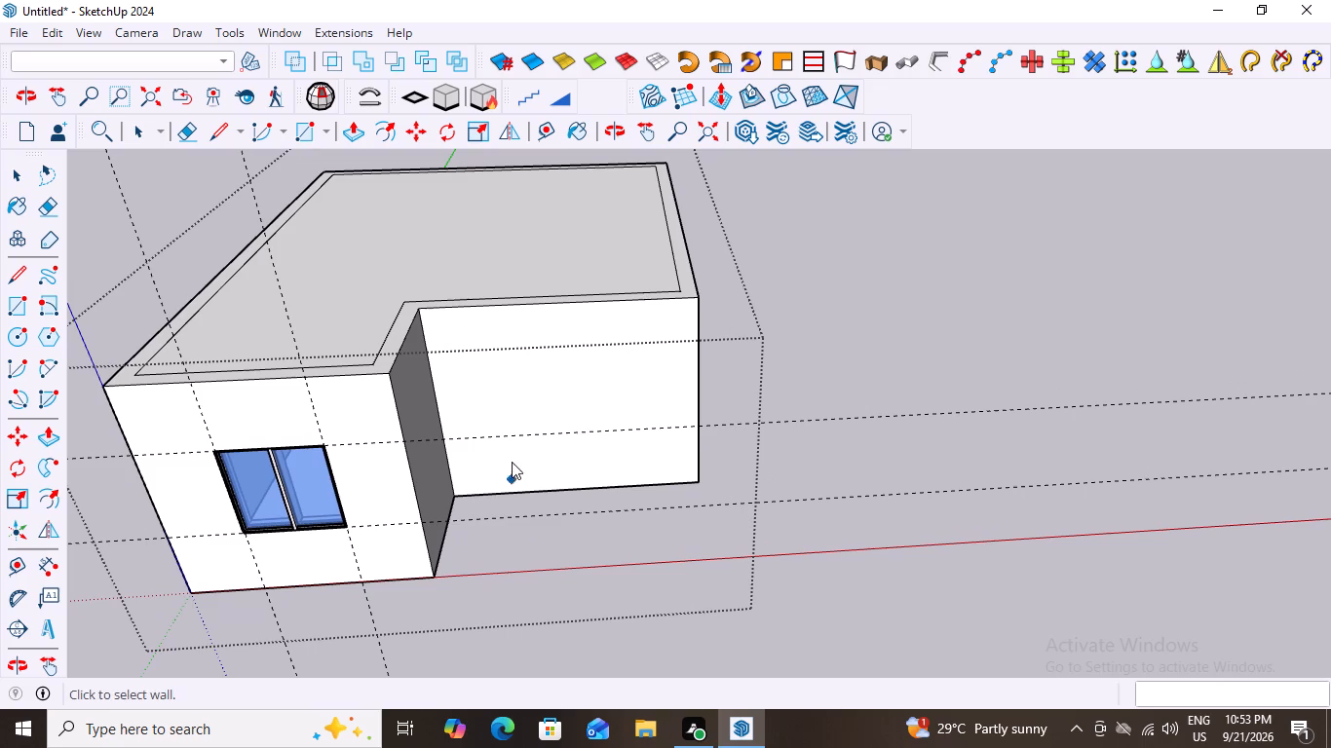
{"action": "middle_click_drag", "start_coordinate": [518, 445], "coordinate": [540, 351]}
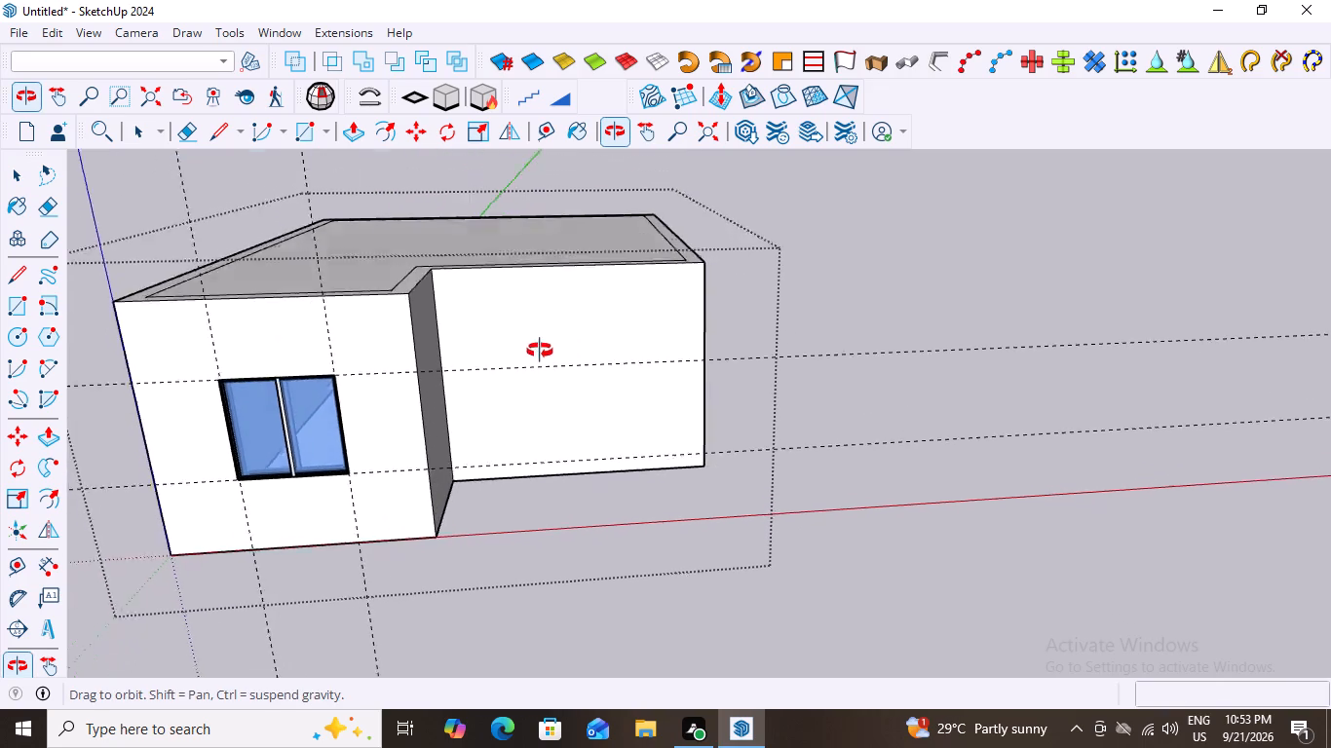
{"action": "middle_click_drag", "start_coordinate": [540, 351], "coordinate": [547, 334]}
{"action": "middle_click_drag", "start_coordinate": [568, 464], "coordinate": [500, 474]}
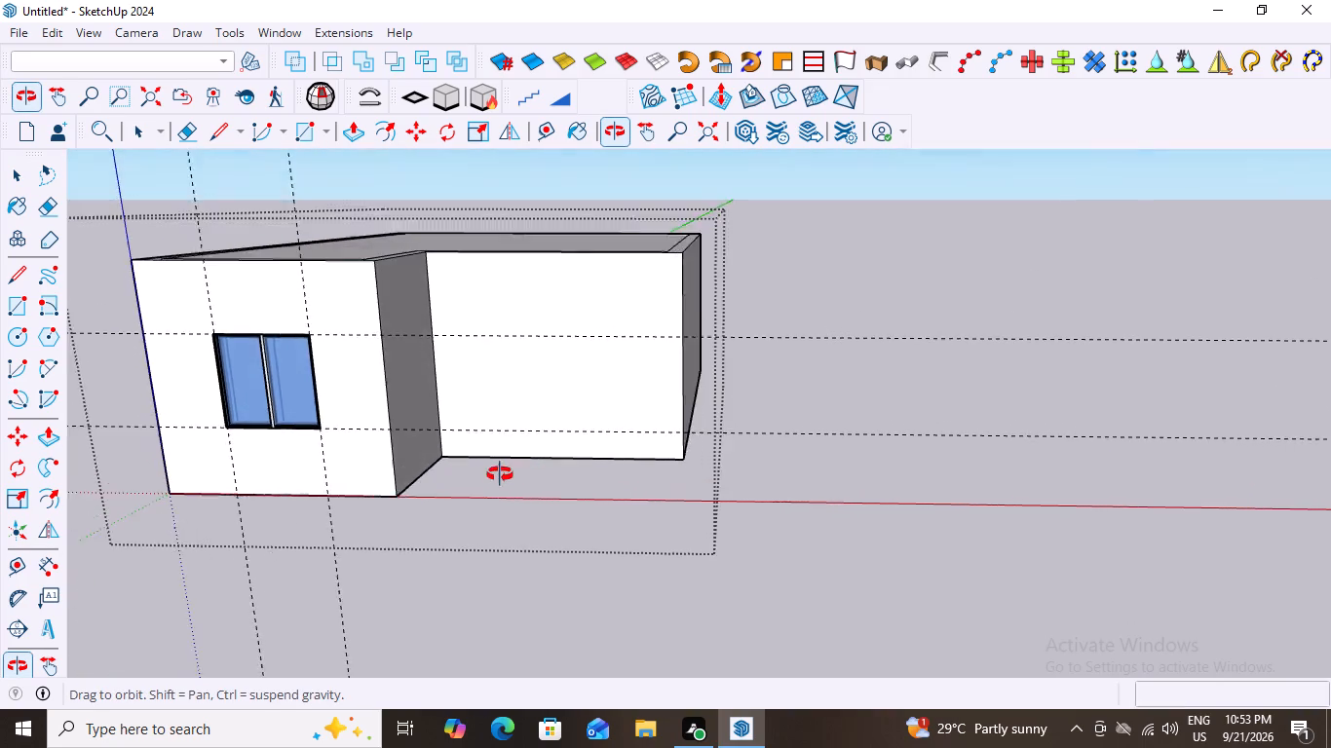
Examine the Type B window in the projecting front wall and its fit to the guides, close up and from several angles.
{"action": "middle_click_drag", "start_coordinate": [500, 474], "coordinate": [552, 568]}
{"action": "middle_click_drag", "start_coordinate": [281, 474], "coordinate": [105, 356]}
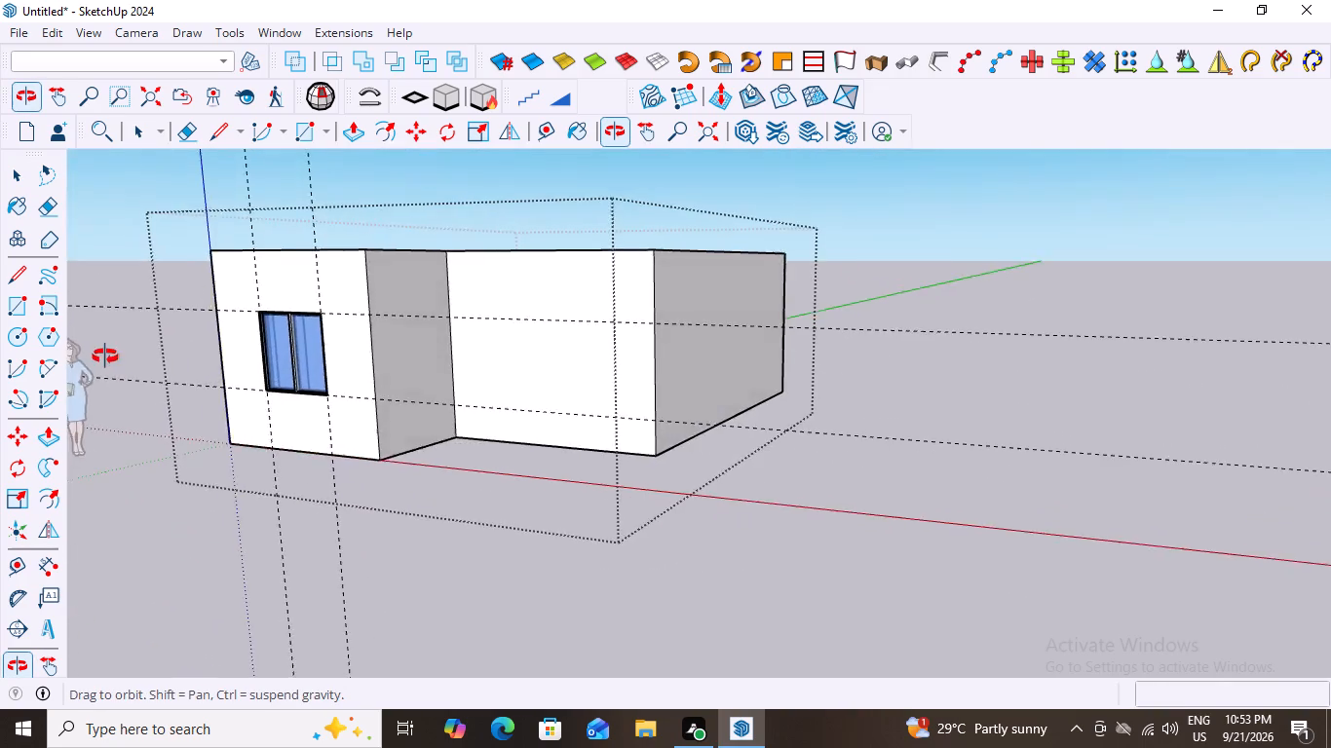
{"action": "middle_click_drag", "start_coordinate": [105, 356], "coordinate": [246, 317]}
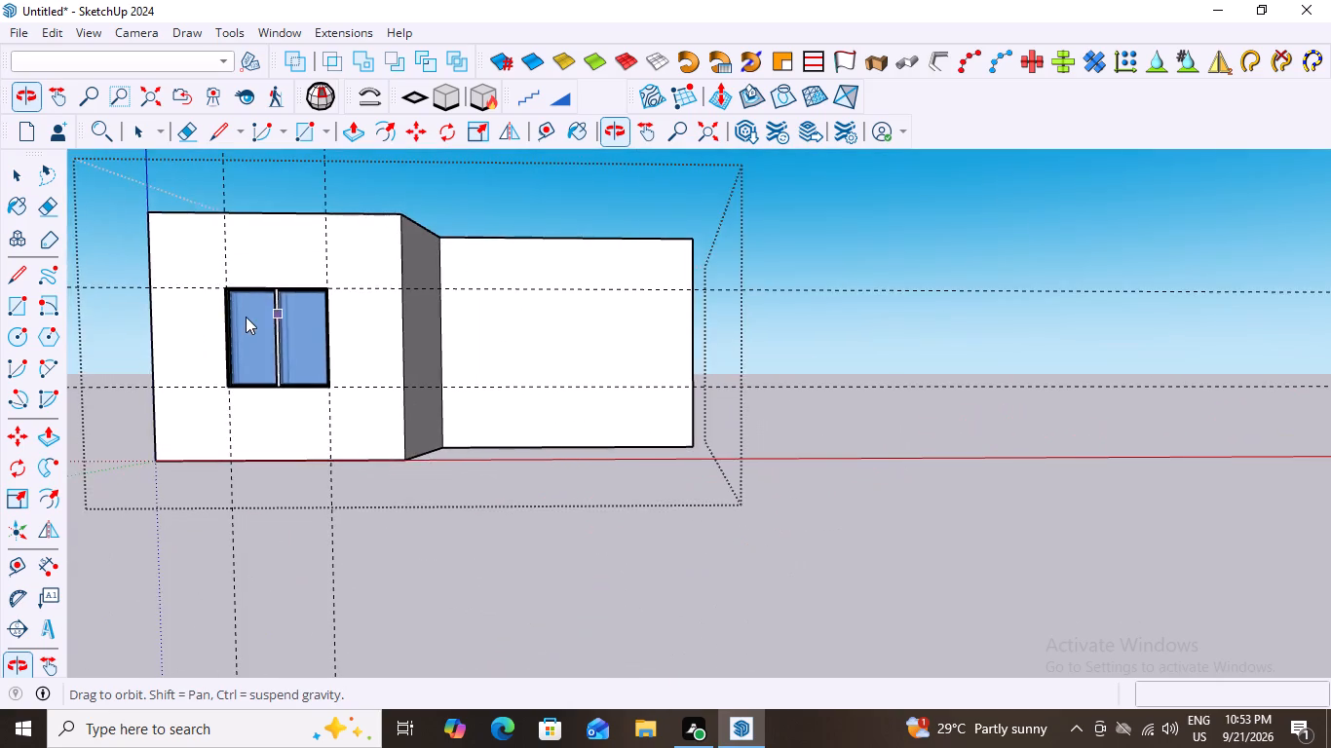
{"action": "scroll", "coordinate": [314, 363], "scroll_direction": "up", "scroll_amount": 6}
{"action": "middle_click_drag", "start_coordinate": [305, 341], "coordinate": [321, 643]}
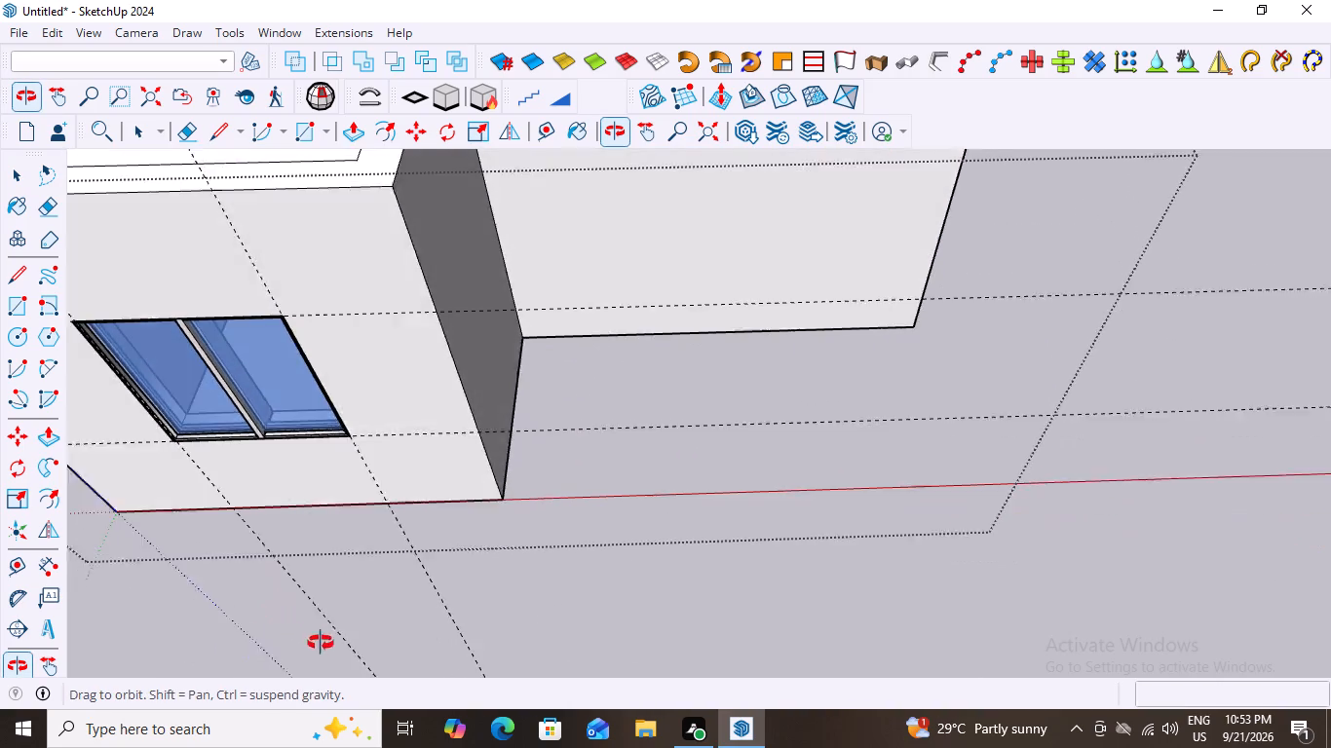
{"action": "middle_click_drag", "start_coordinate": [321, 643], "coordinate": [323, 643]}
{"action": "scroll", "coordinate": [407, 422], "scroll_direction": "down", "scroll_amount": 10}
{"action": "middle_click_drag", "start_coordinate": [347, 345], "coordinate": [453, 167]}
{"action": "middle_click_drag", "start_coordinate": [448, 428], "coordinate": [282, 454]}
{"action": "scroll", "coordinate": [308, 343], "scroll_direction": "up", "scroll_amount": 7}
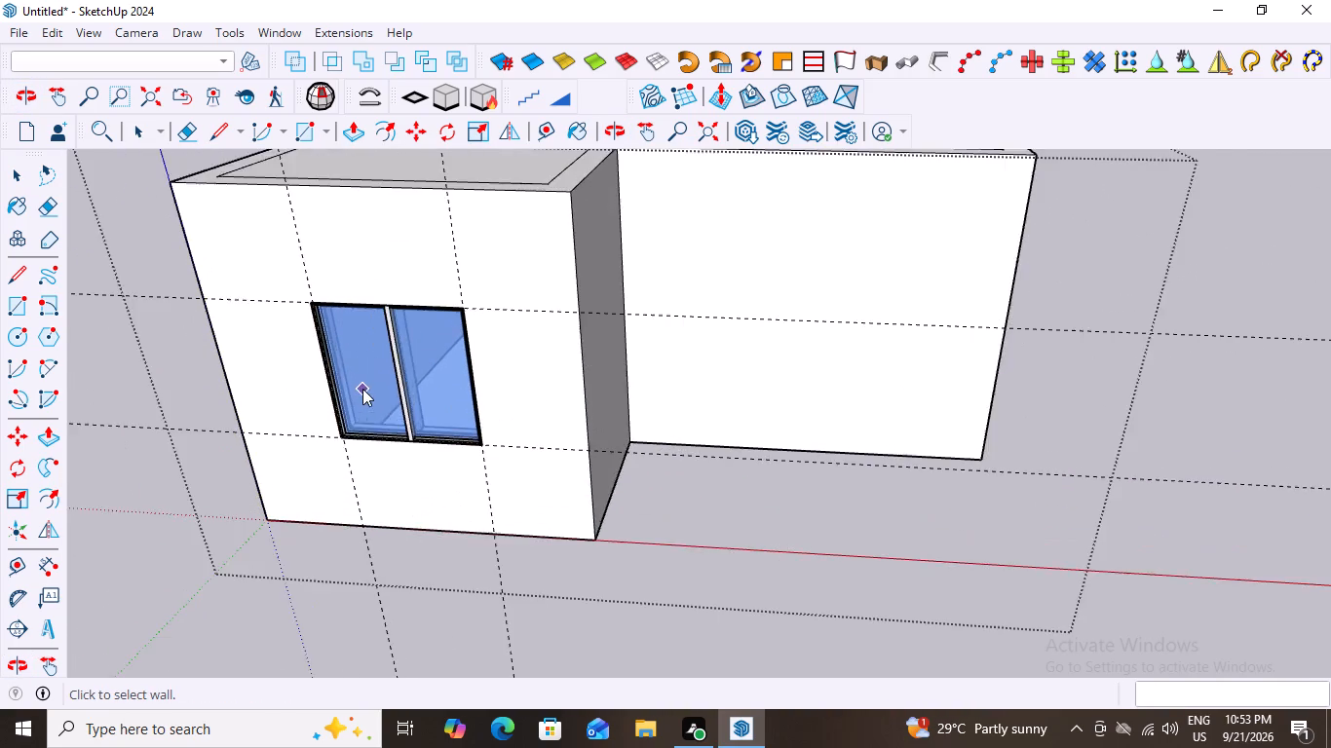
{"action": "scroll", "coordinate": [362, 389], "scroll_direction": "up", "scroll_amount": 4}
{"action": "middle_click_drag", "start_coordinate": [446, 414], "coordinate": [243, 383]}
{"action": "scroll", "coordinate": [243, 378], "scroll_direction": "down", "scroll_amount": 3}
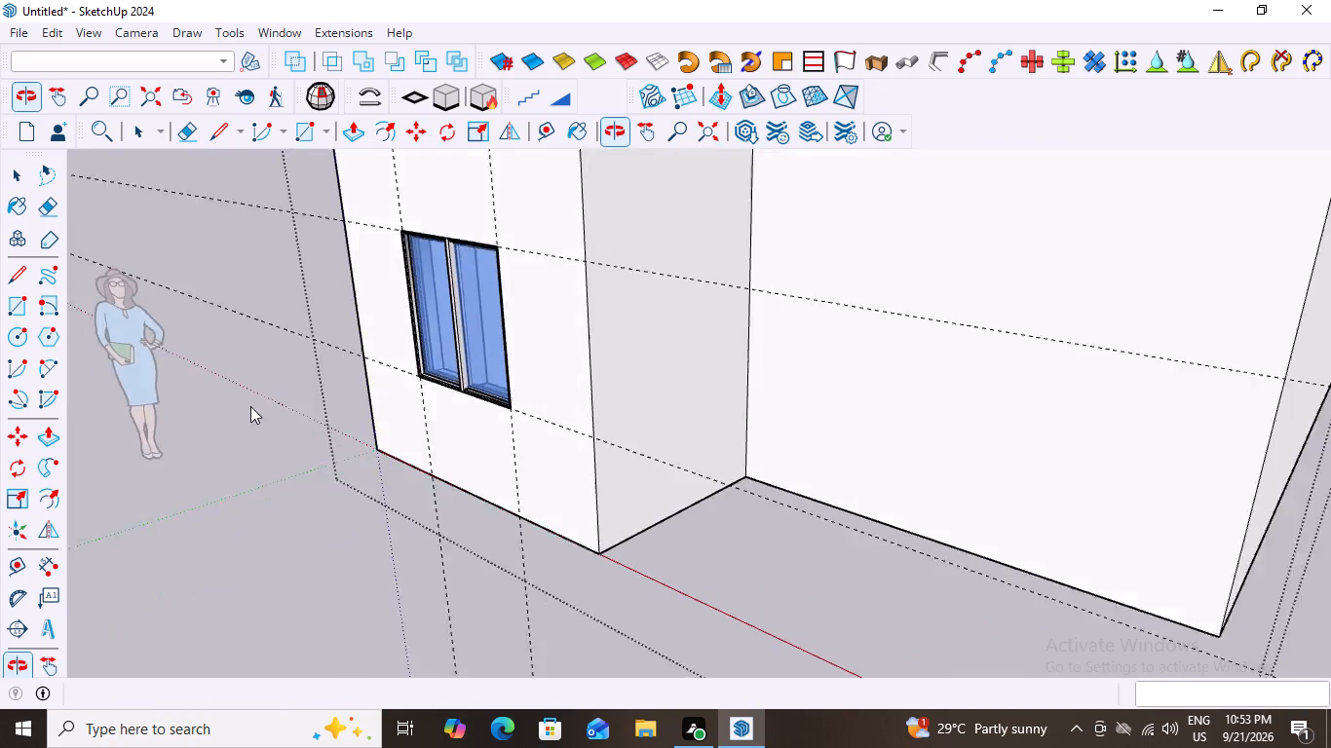
{"action": "scroll", "coordinate": [250, 406], "scroll_direction": "down", "scroll_amount": 17}
{"action": "middle_click_drag", "start_coordinate": [402, 532], "coordinate": [609, 549]}
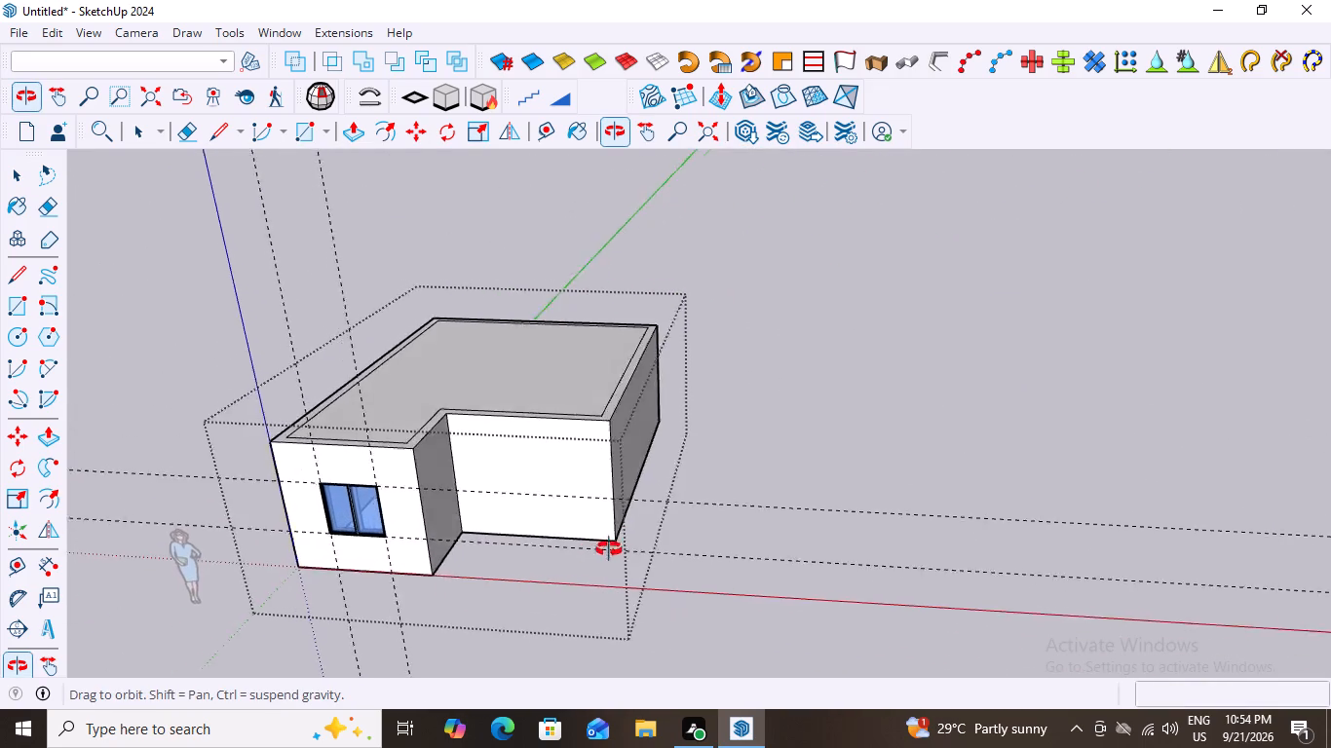
{"action": "middle_click_drag", "start_coordinate": [609, 549], "coordinate": [654, 616]}
{"action": "scroll", "coordinate": [561, 591], "scroll_direction": "down", "scroll_amount": 3}
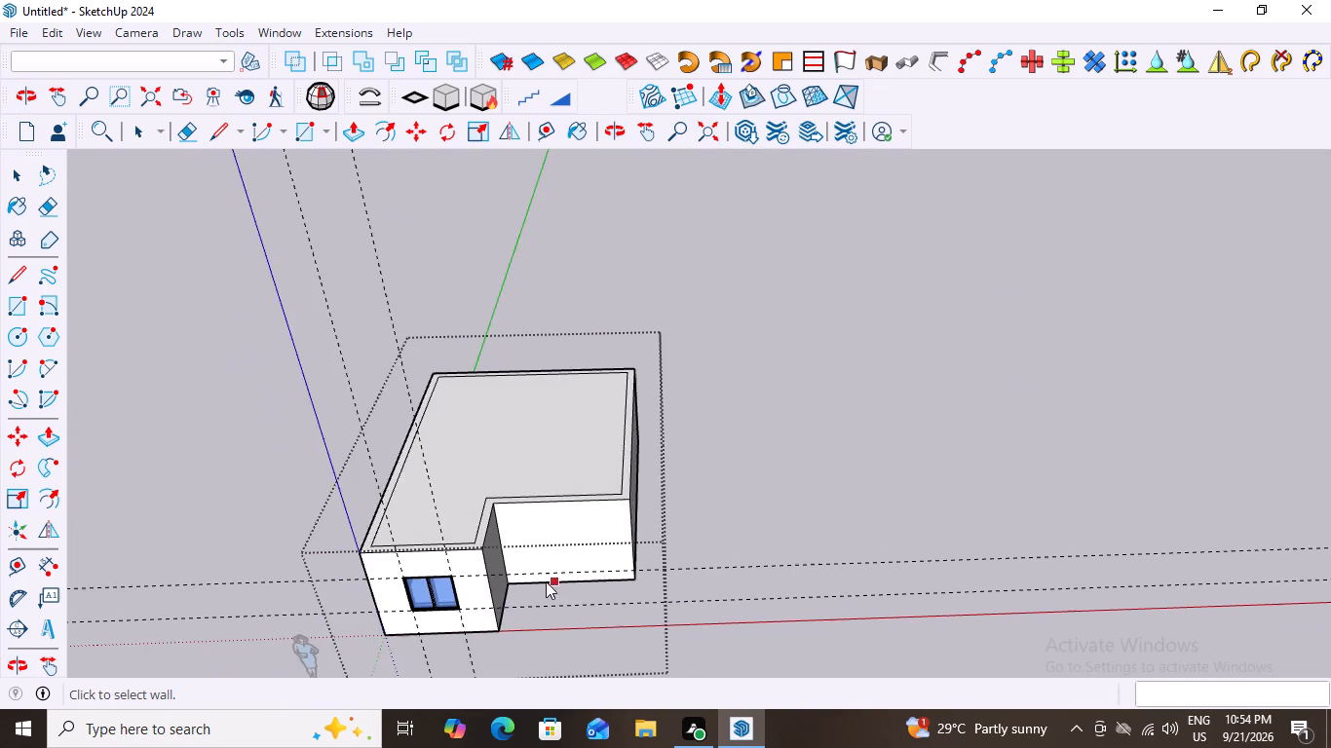
{"action": "middle_click_drag", "start_coordinate": [548, 581], "coordinate": [569, 498]}
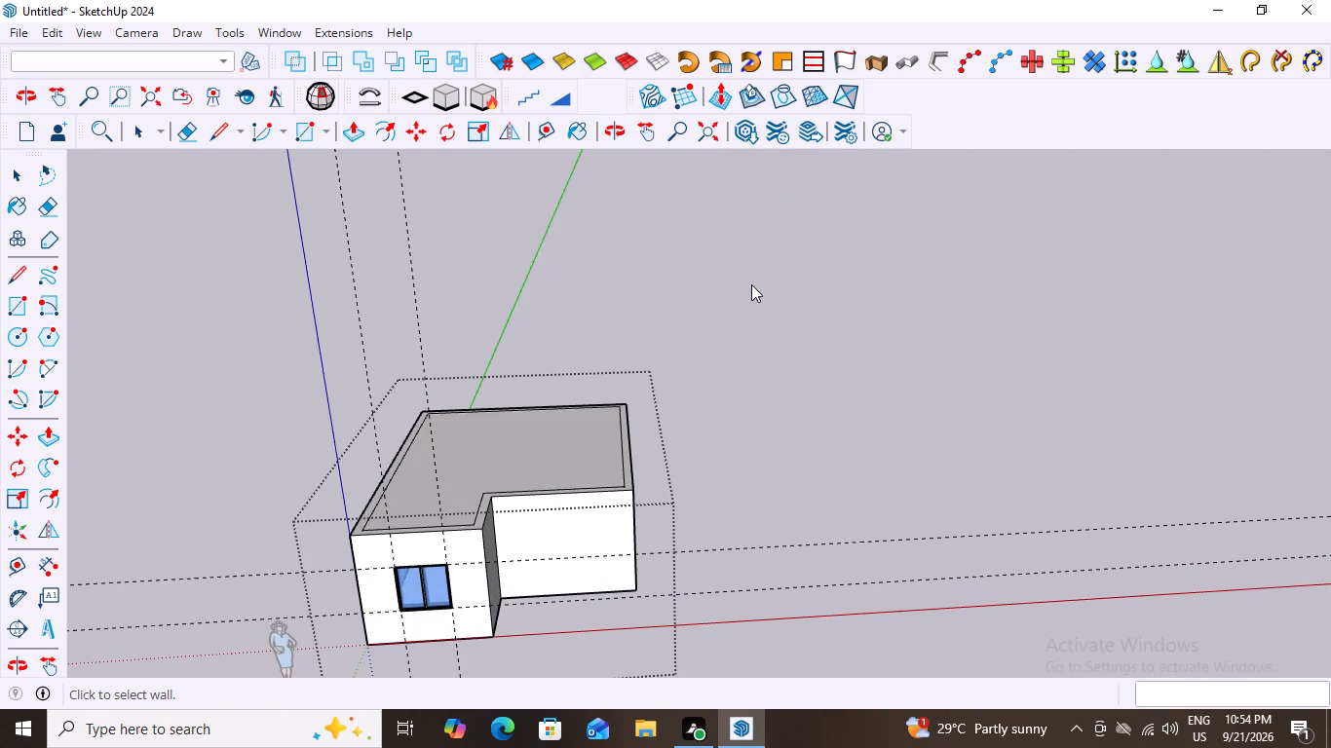
Close the building's wall group and delete all guides from the model.
{"action": "left_click", "coordinate": [752, 284]}
{"action": "key", "text": "space"}
{"action": "left_click", "coordinate": [718, 294]}
{"action": "middle_click_drag", "start_coordinate": [572, 401], "coordinate": [562, 355]}
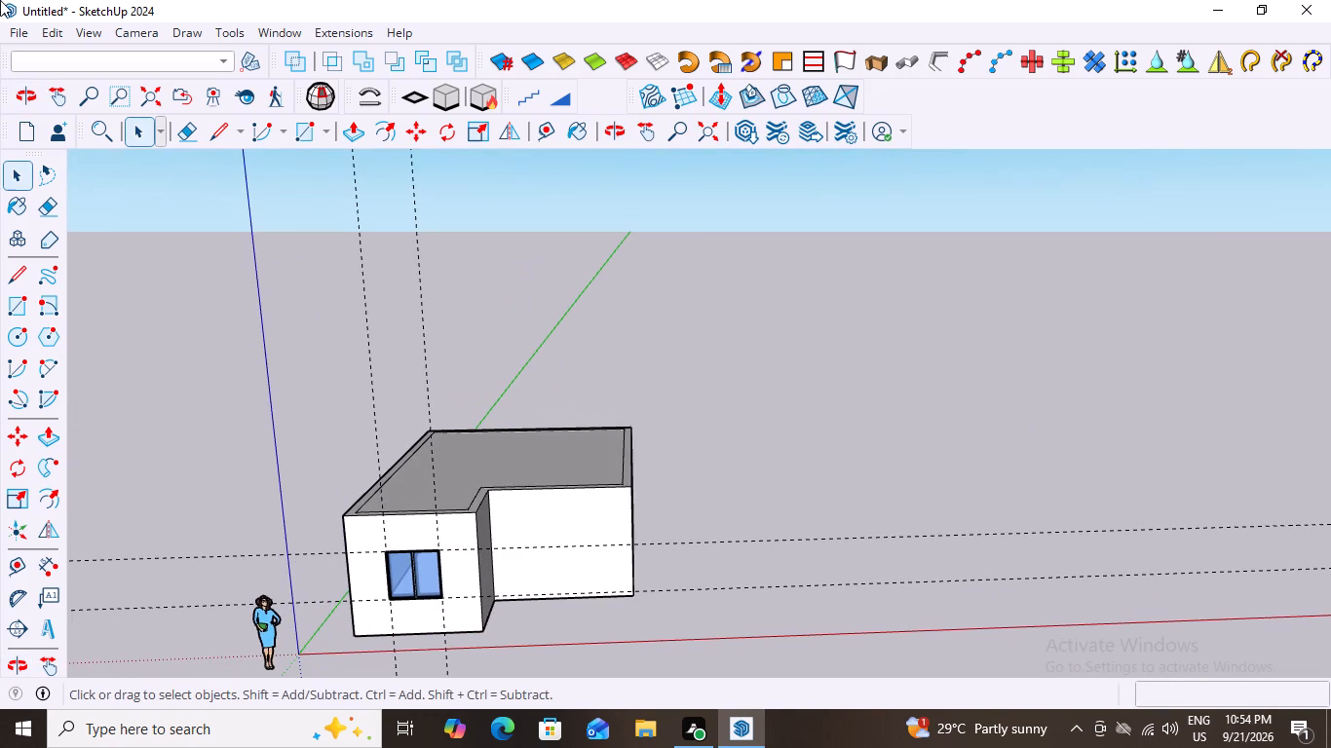
{"action": "left_click", "coordinate": [50, 26]}
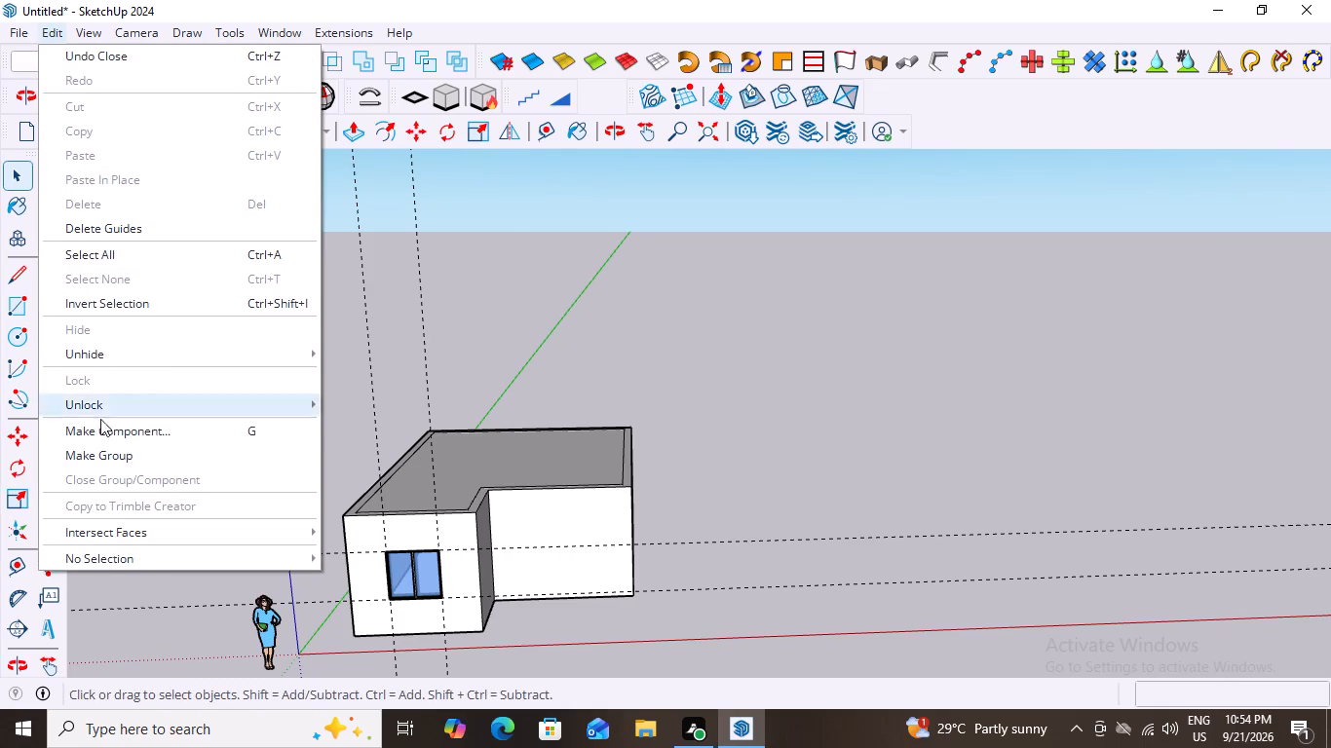
{"action": "left_click", "coordinate": [144, 229]}
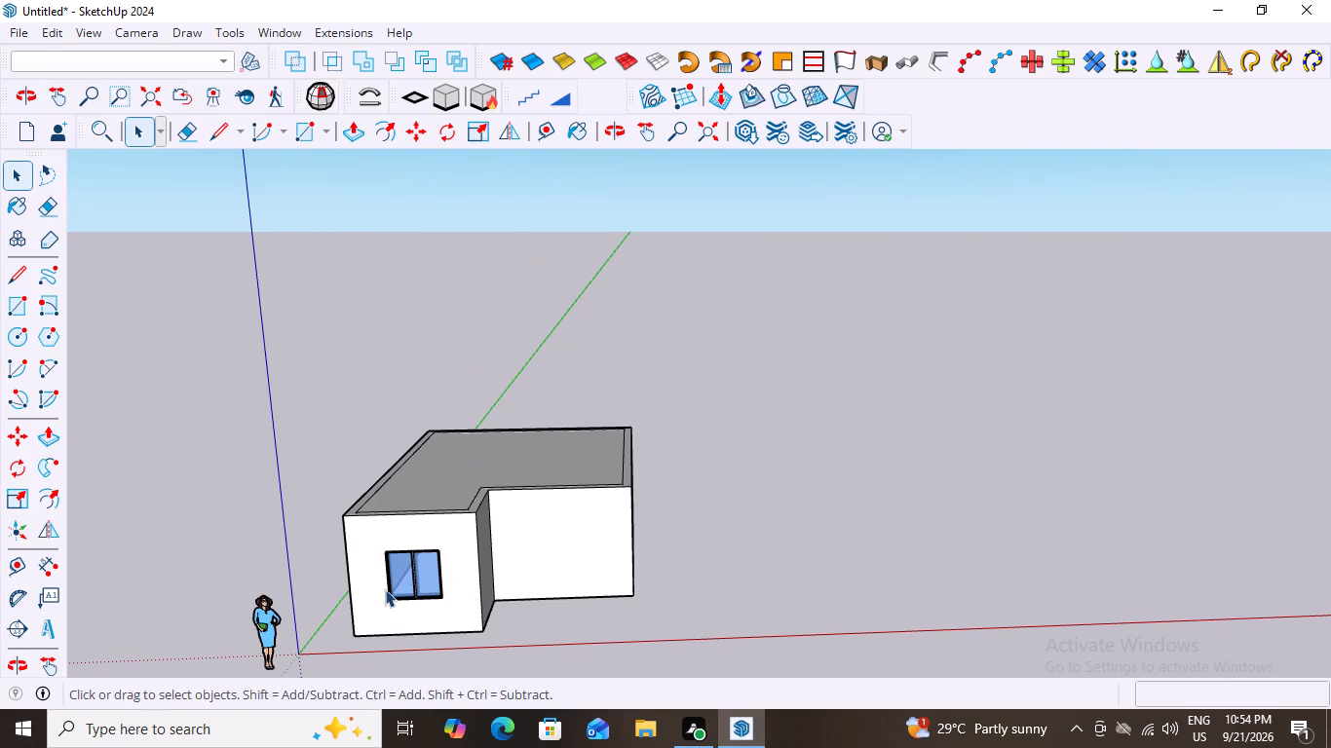
Examine the front window, the recessed front wall and the wall tops from low and high viewpoints.
{"action": "middle_click_drag", "start_coordinate": [384, 589], "coordinate": [434, 567]}
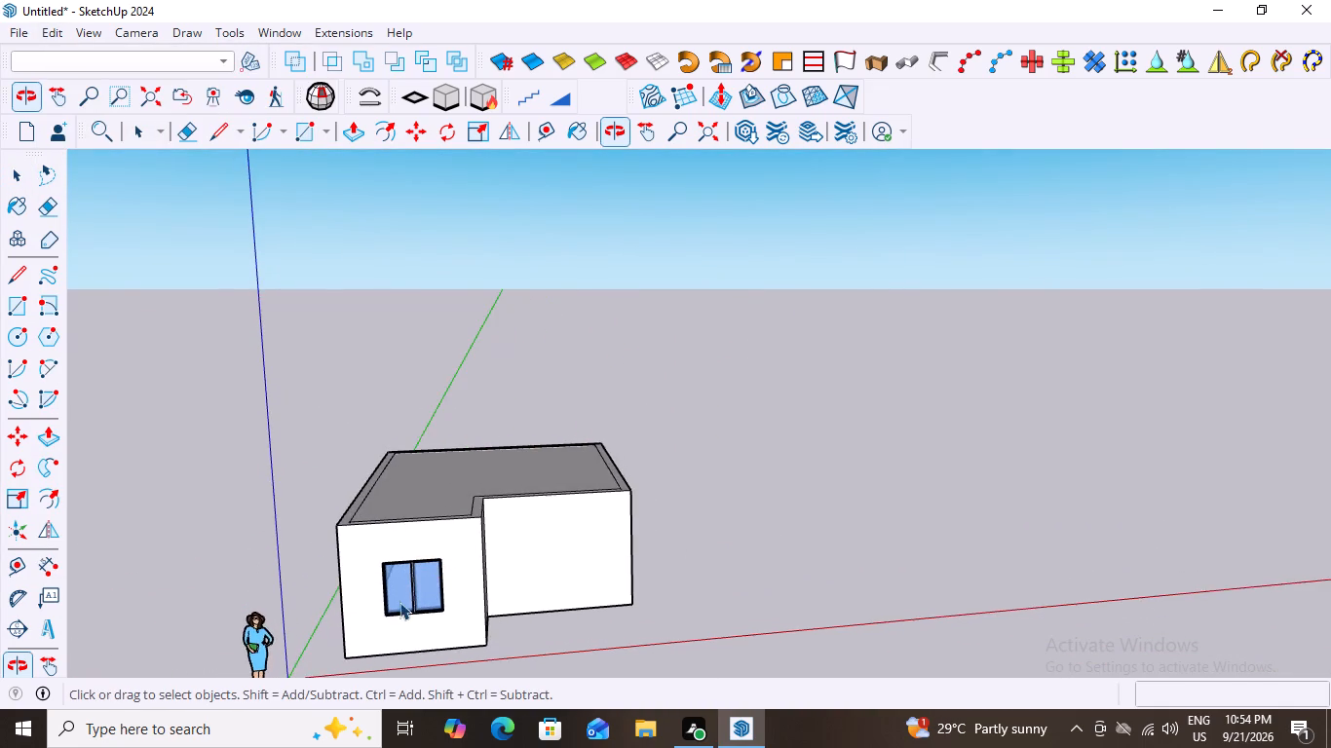
{"action": "scroll", "coordinate": [399, 589], "scroll_direction": "up", "scroll_amount": 14}
{"action": "middle_click_drag", "start_coordinate": [397, 568], "coordinate": [243, 377]}
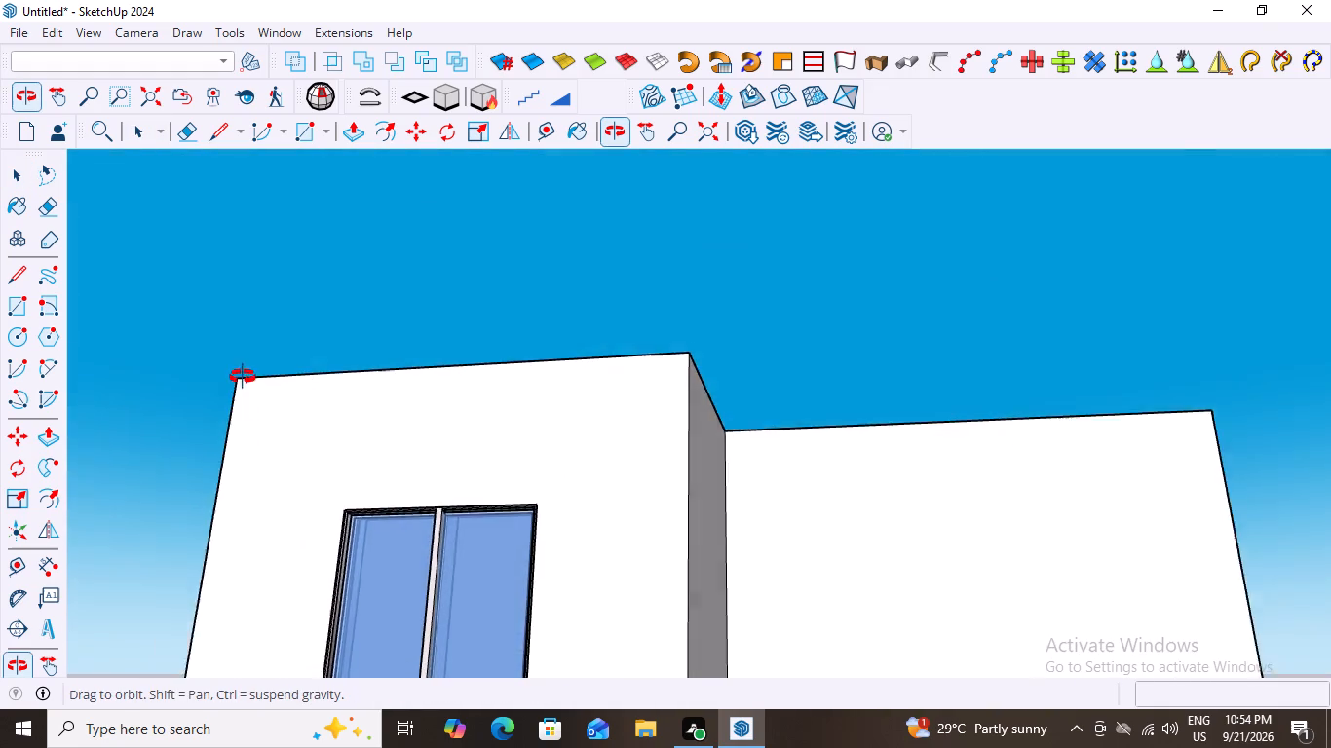
{"action": "middle_click_drag", "start_coordinate": [243, 377], "coordinate": [395, 510]}
{"action": "scroll", "coordinate": [390, 515], "scroll_direction": "down", "scroll_amount": 12}
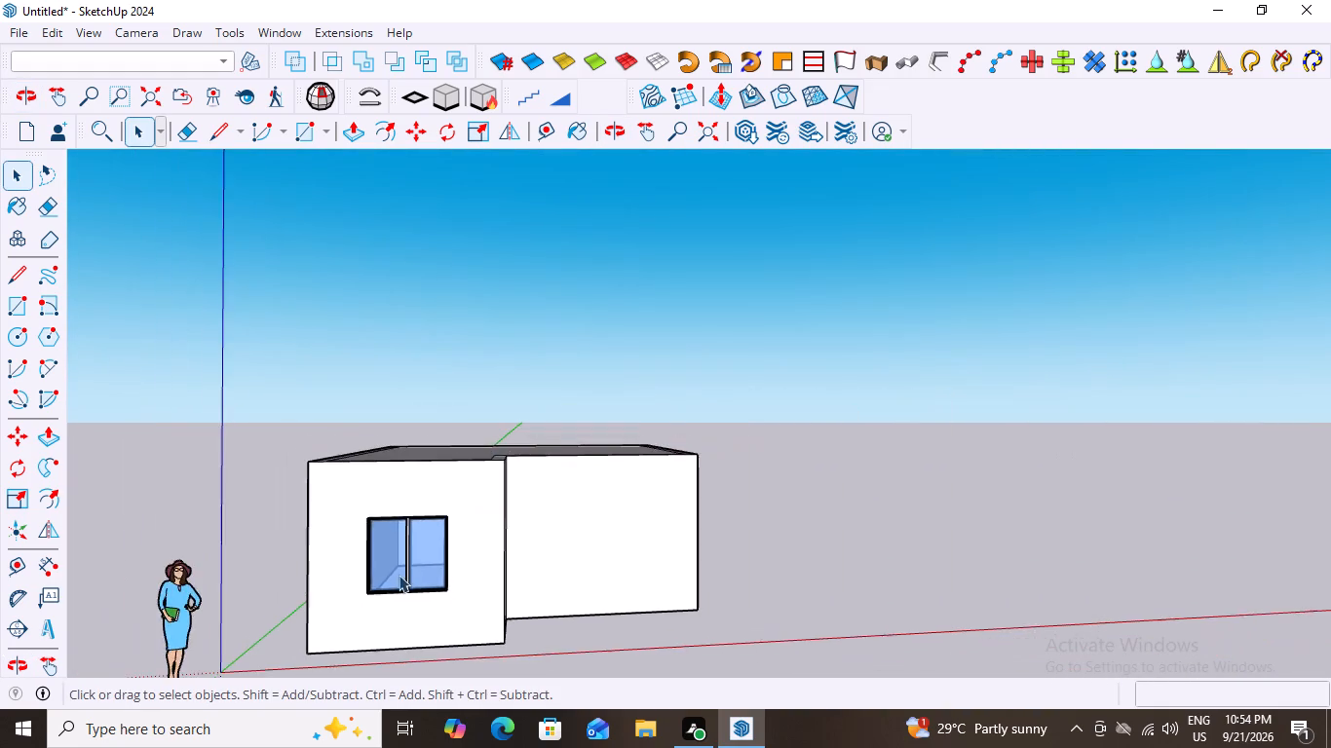
{"action": "middle_click_drag", "start_coordinate": [398, 580], "coordinate": [364, 629]}
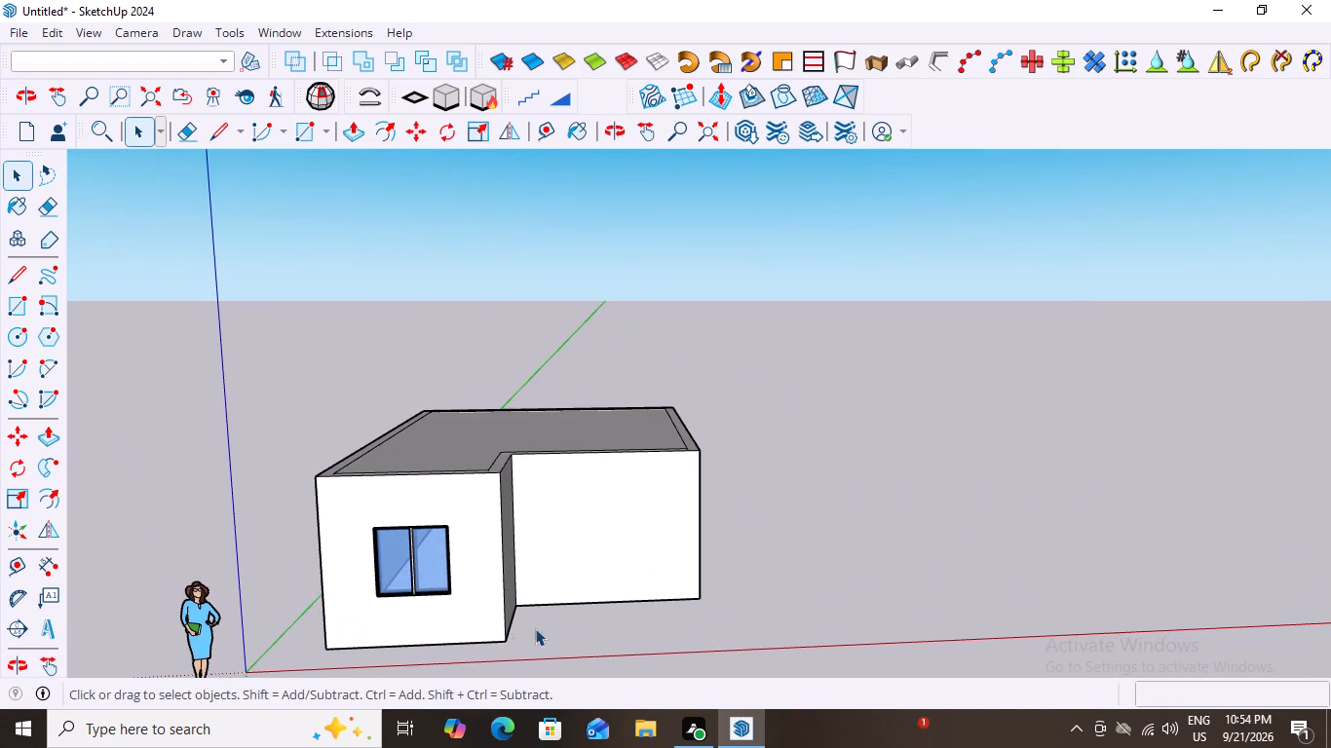
{"action": "scroll", "coordinate": [671, 541], "scroll_direction": "up", "scroll_amount": 2}
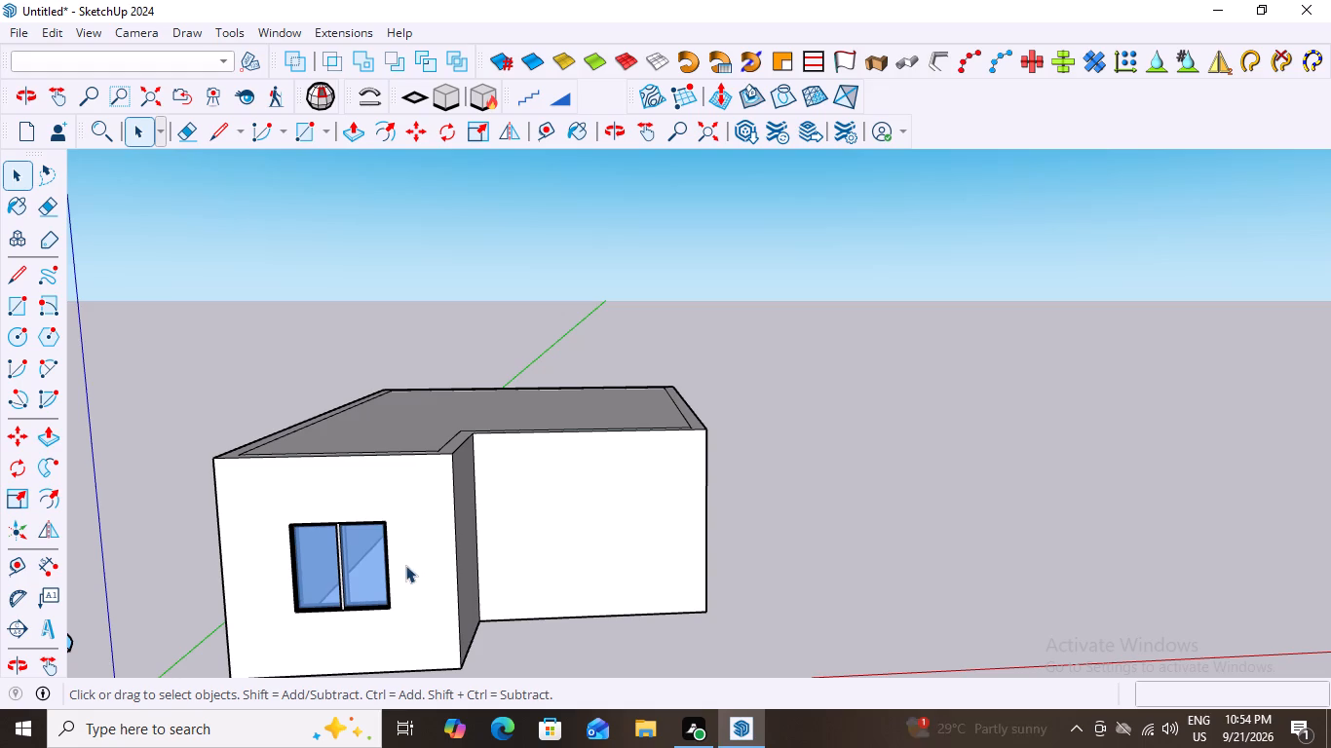
{"action": "middle_click_drag", "start_coordinate": [371, 575], "coordinate": [404, 568]}
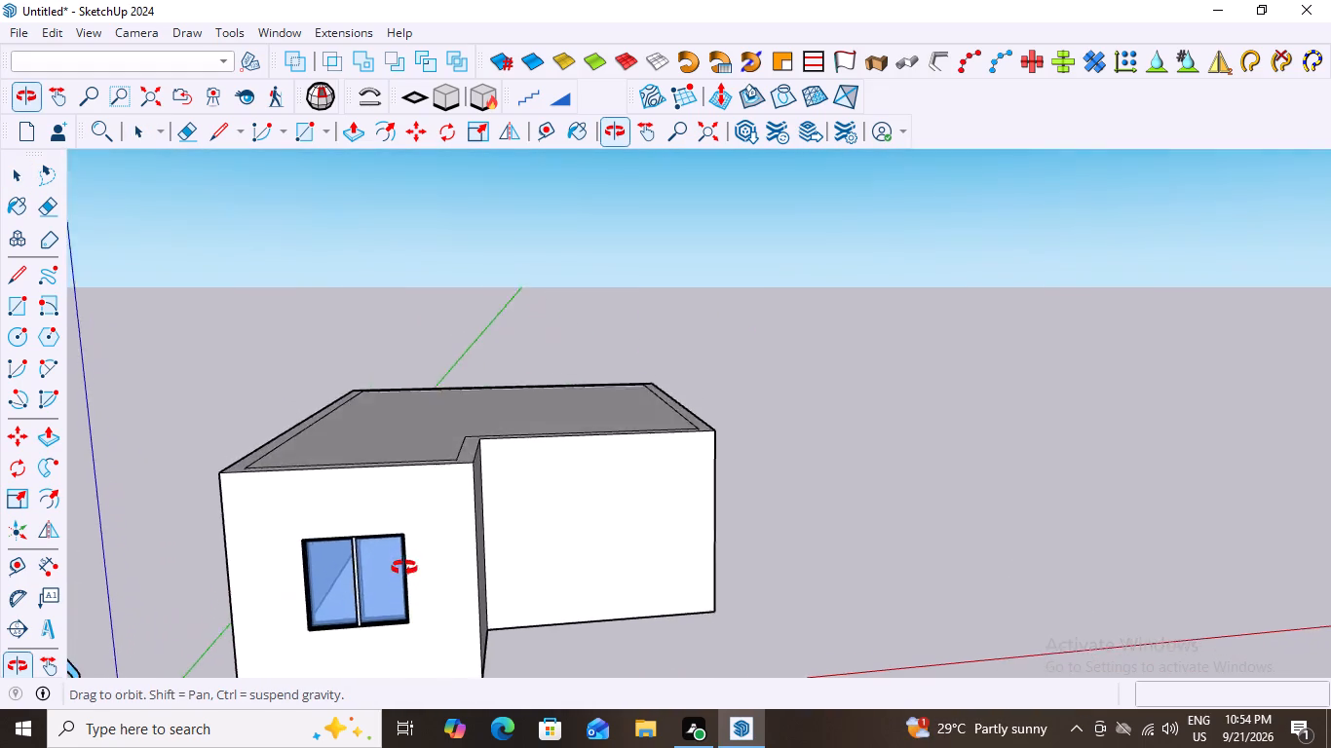
{"action": "middle_click_drag", "start_coordinate": [404, 568], "coordinate": [350, 578]}
{"action": "scroll", "coordinate": [583, 509], "scroll_direction": "down", "scroll_amount": 1}
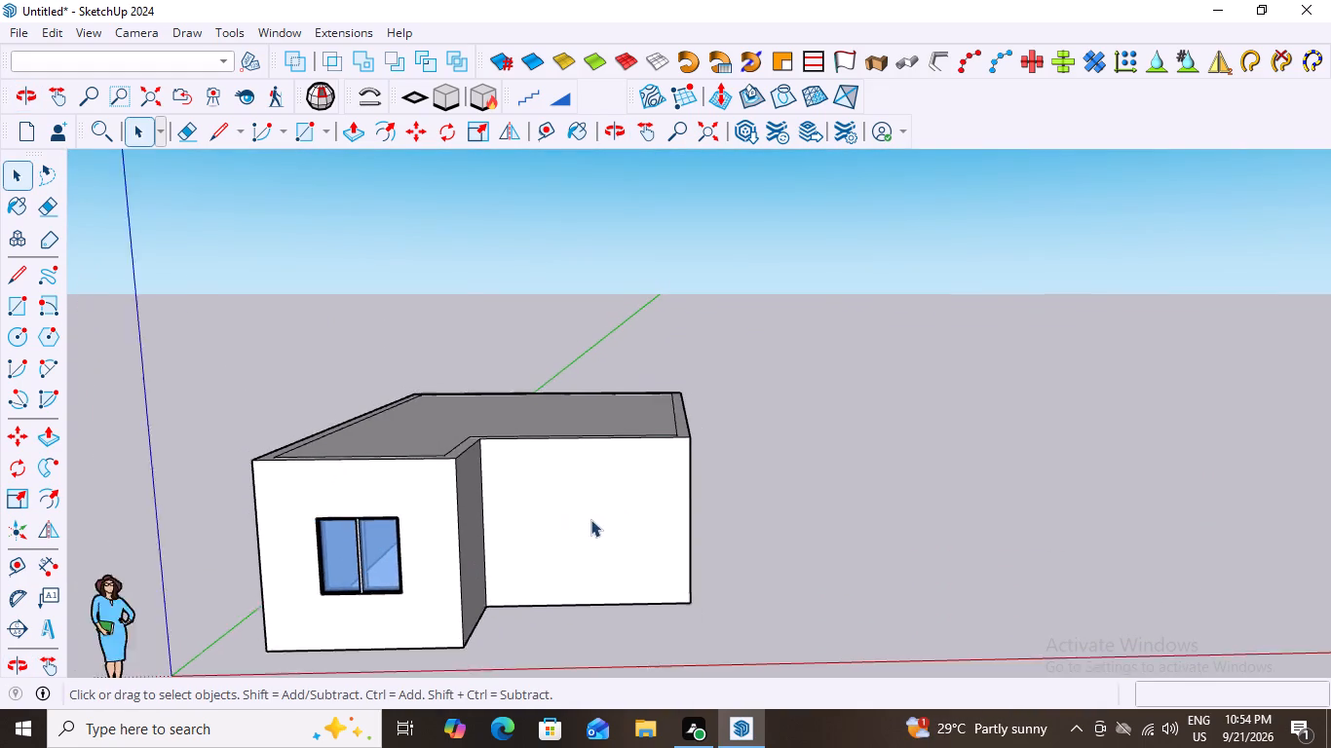
{"action": "scroll", "coordinate": [590, 519], "scroll_direction": "down", "scroll_amount": 1}
{"action": "scroll", "coordinate": [592, 542], "scroll_direction": "up", "scroll_amount": 3}
{"action": "middle_click_drag", "start_coordinate": [641, 536], "coordinate": [622, 550]}
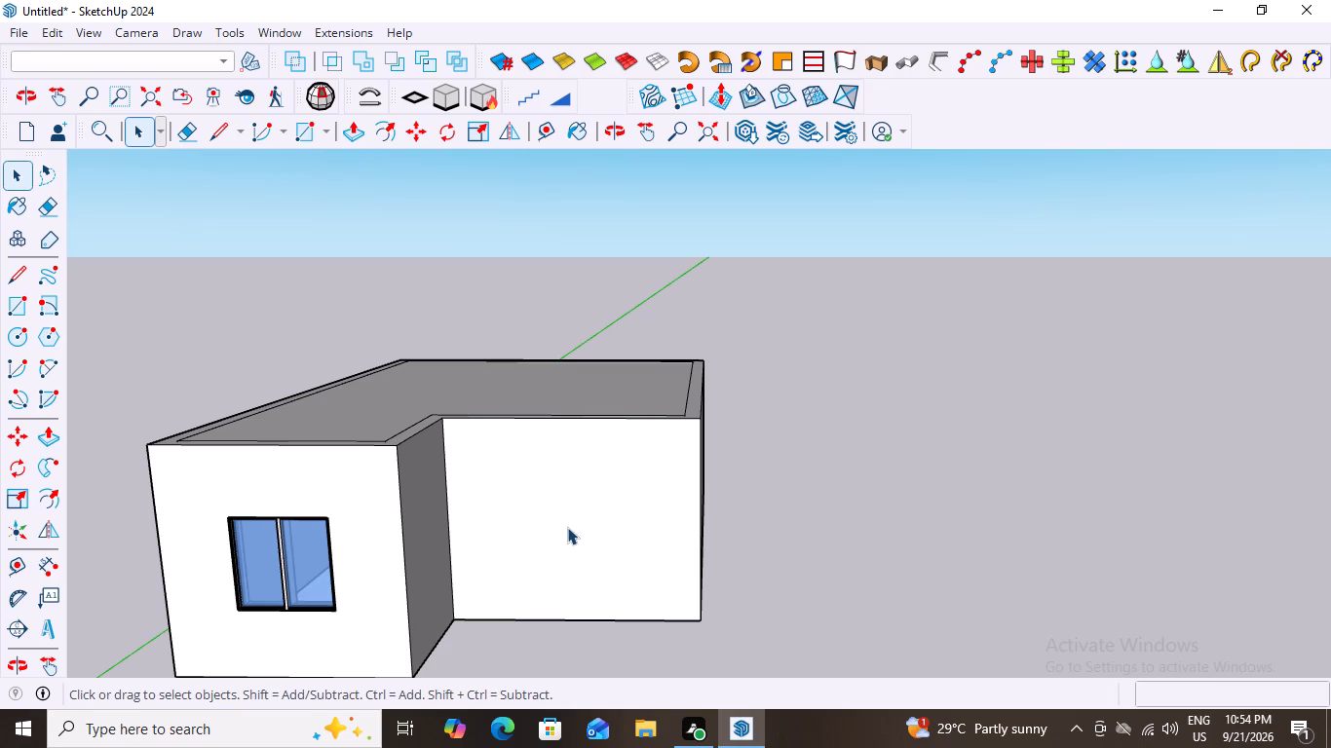
{"action": "middle_click_drag", "start_coordinate": [515, 478], "coordinate": [586, 570]}
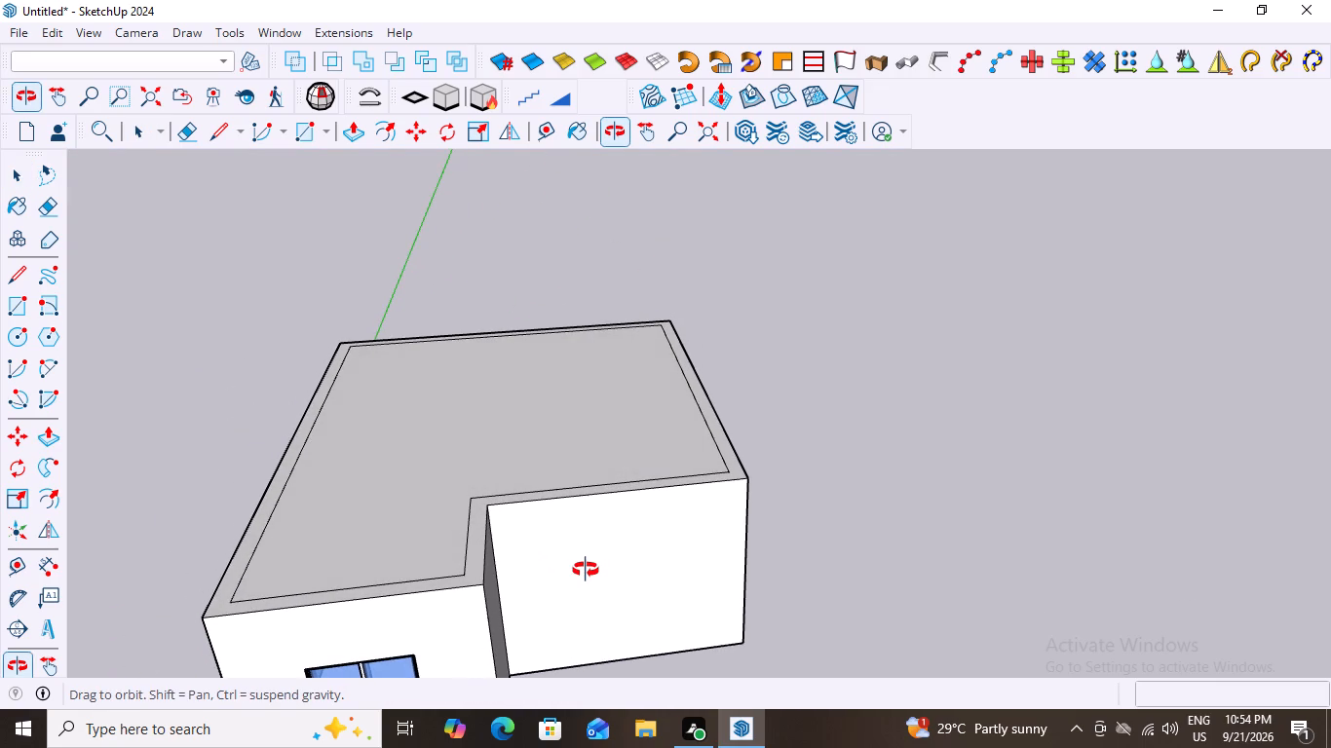
{"action": "middle_click_drag", "start_coordinate": [586, 570], "coordinate": [532, 607]}
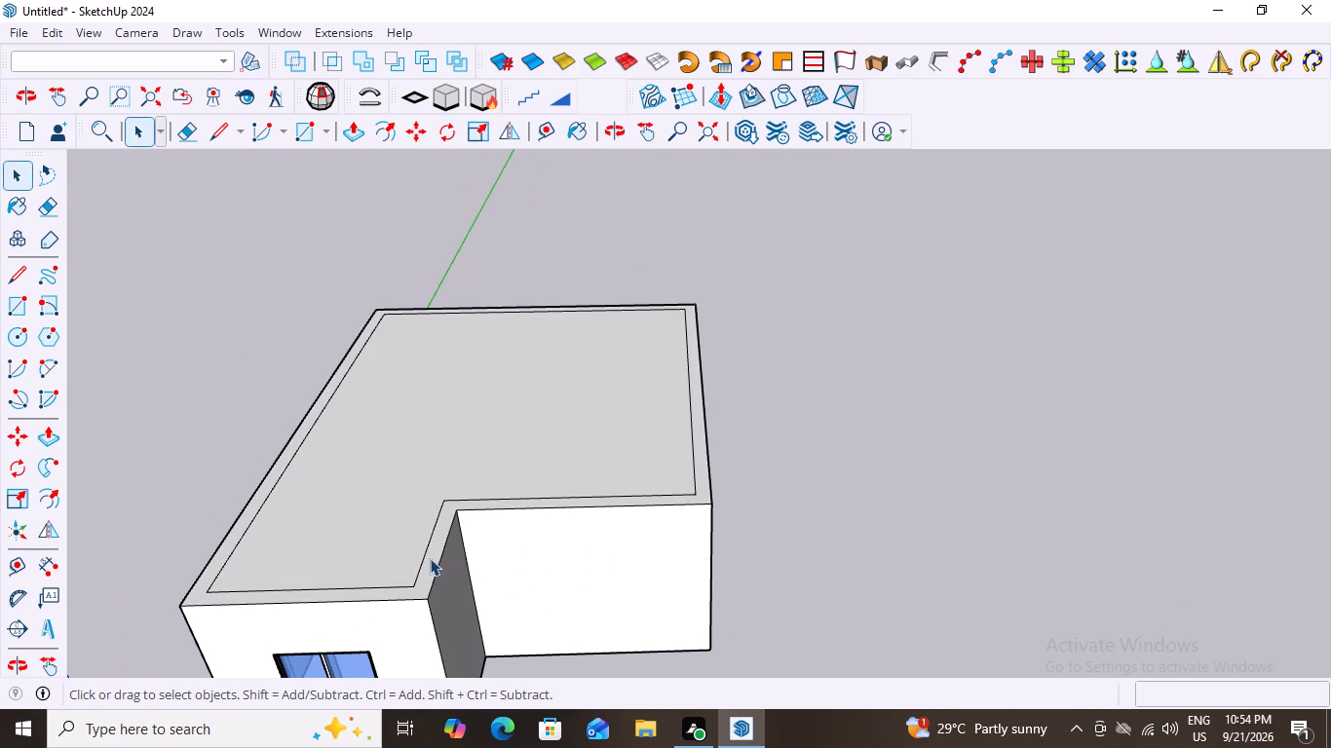
Open the wall group for editing and select the L-shaped top face of the walls with its inner and outer edges.
{"action": "left_click", "coordinate": [429, 557]}
{"action": "triple_click", "coordinate": [429, 557]}
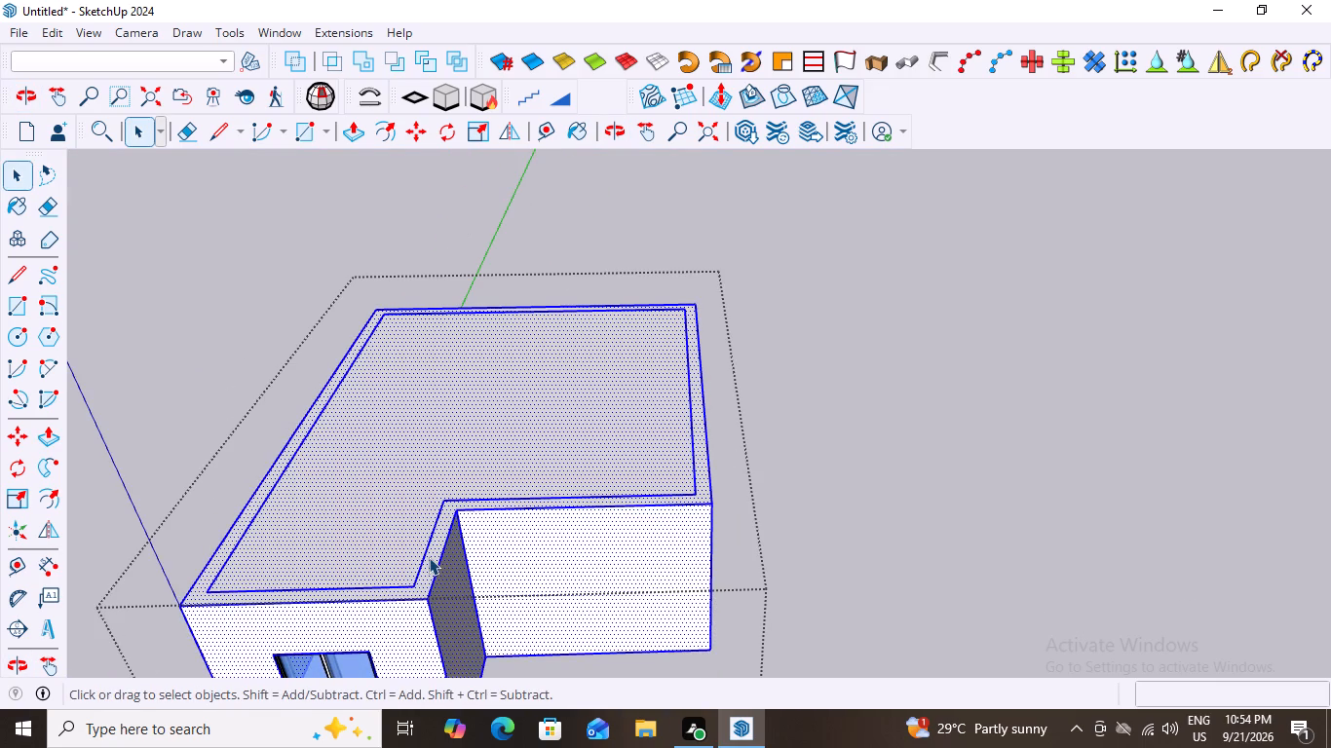
{"action": "double_click", "coordinate": [429, 557]}
{"action": "middle_click_drag", "start_coordinate": [547, 591], "coordinate": [604, 489]}
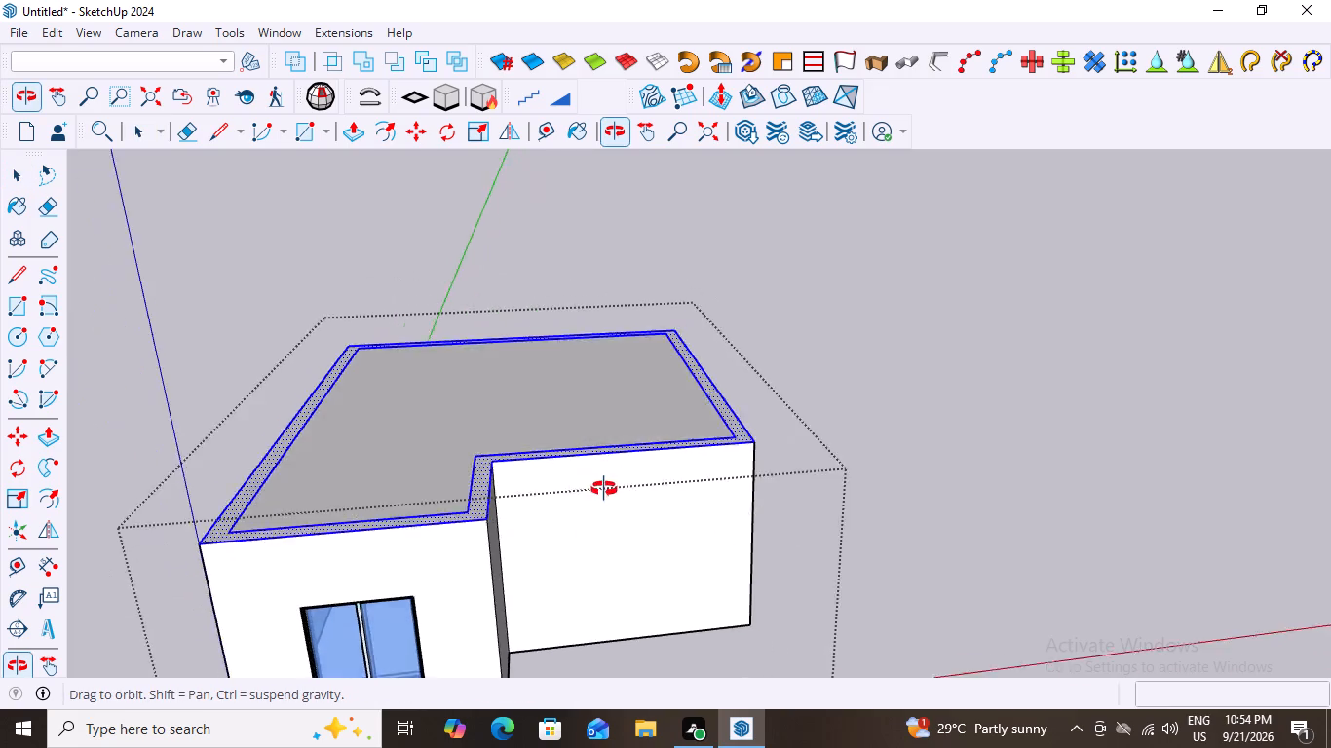
{"action": "middle_click_drag", "start_coordinate": [604, 489], "coordinate": [783, 453]}
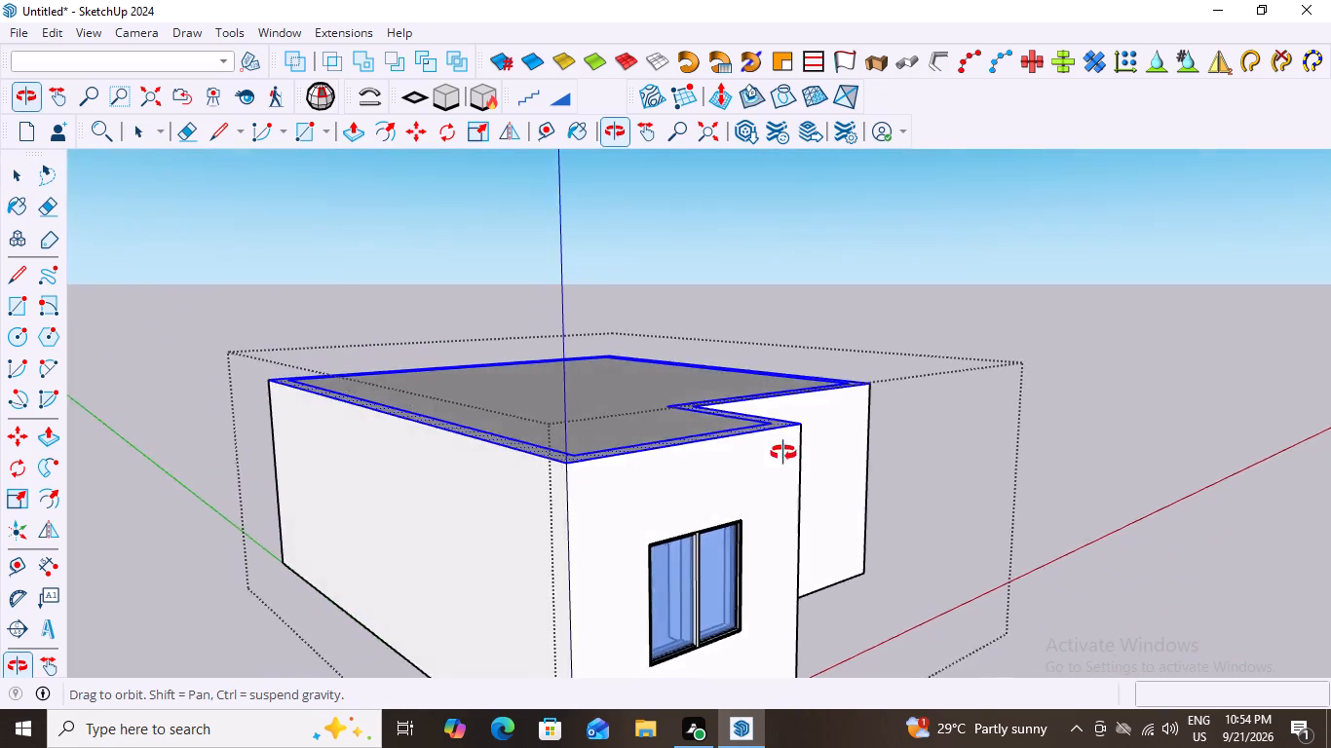
{"action": "middle_click_drag", "start_coordinate": [783, 453], "coordinate": [607, 528]}
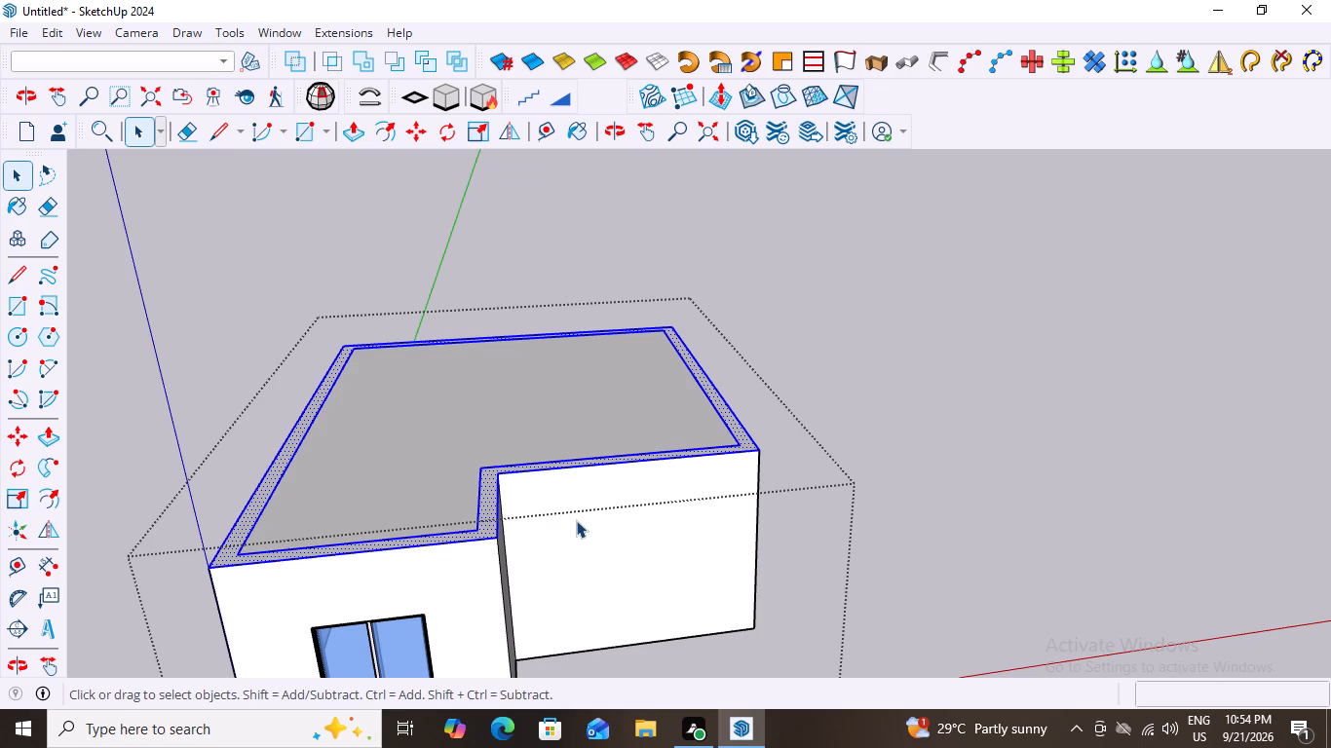
{"action": "middle_click_drag", "start_coordinate": [499, 515], "coordinate": [485, 348]}
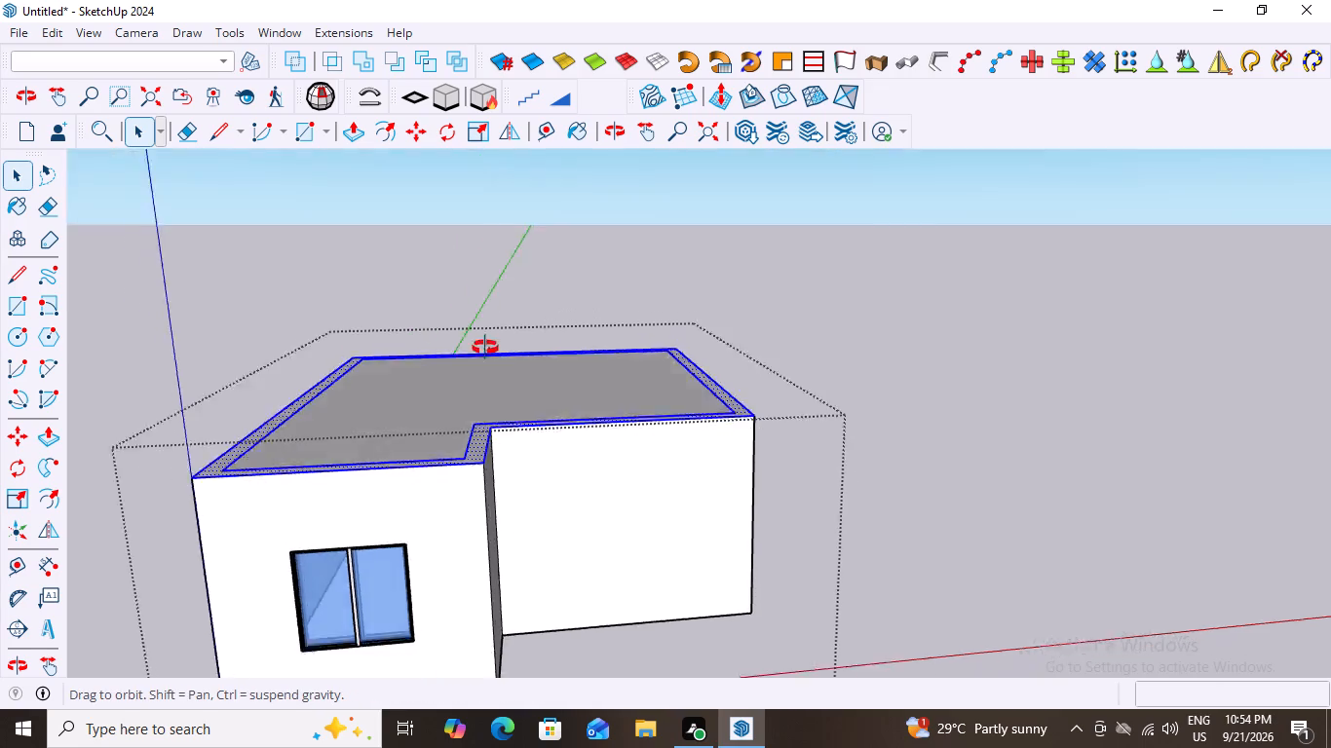
{"action": "middle_click_drag", "start_coordinate": [485, 348], "coordinate": [527, 146]}
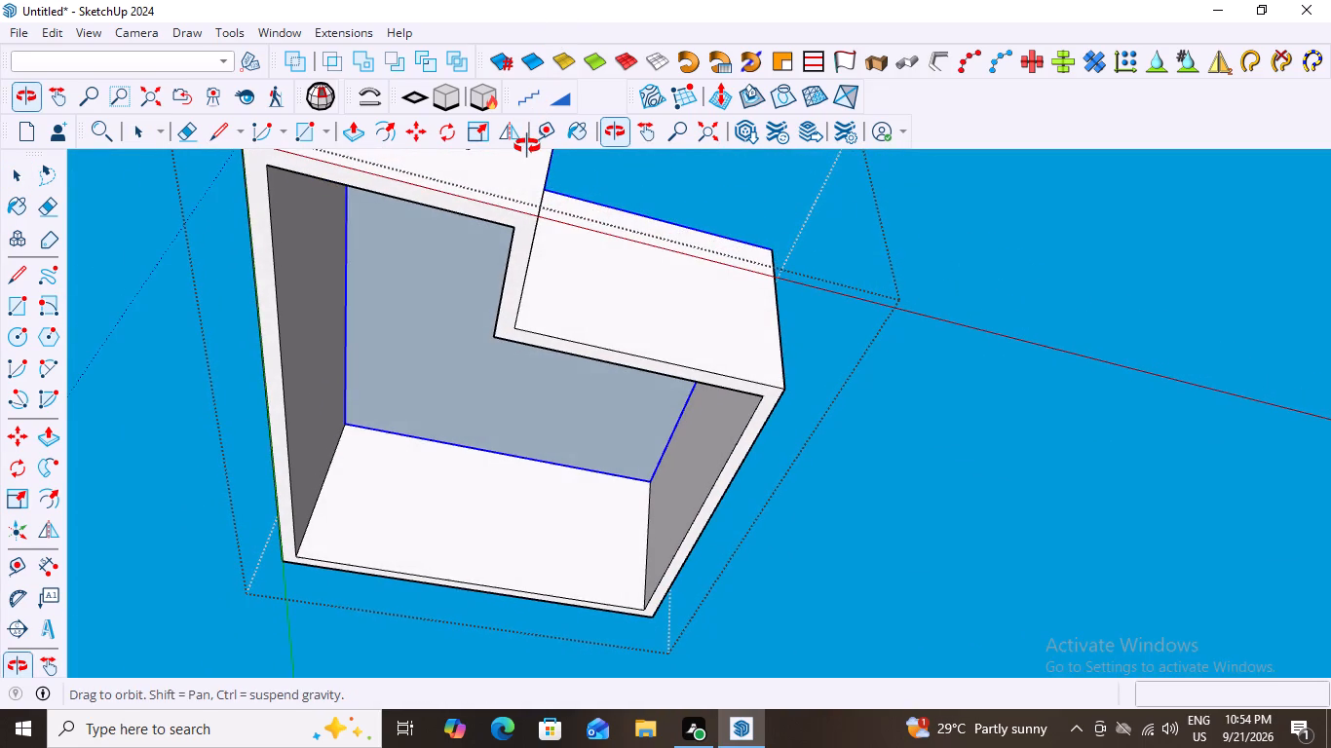
{"action": "middle_click_drag", "start_coordinate": [527, 146], "coordinate": [470, 558]}
{"action": "middle_click_drag", "start_coordinate": [541, 541], "coordinate": [584, 546]}
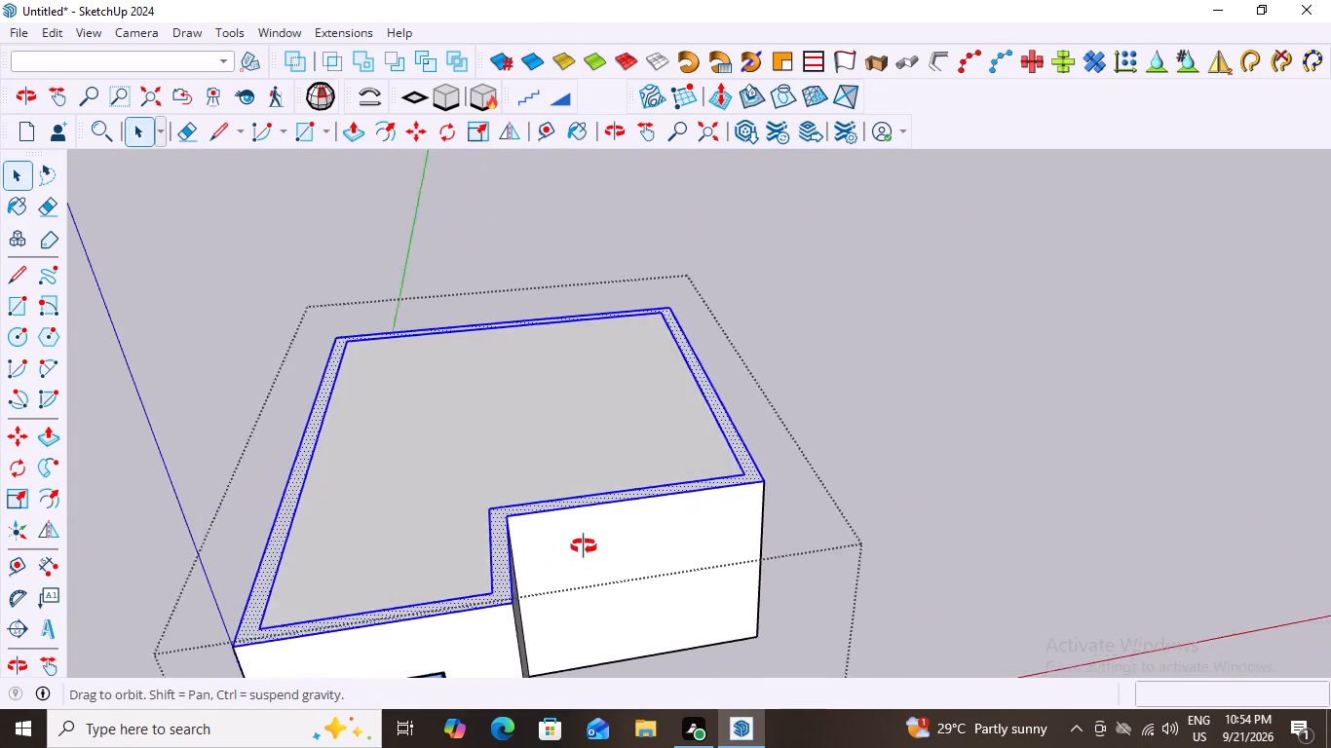
{"action": "middle_click_drag", "start_coordinate": [584, 546], "coordinate": [550, 529]}
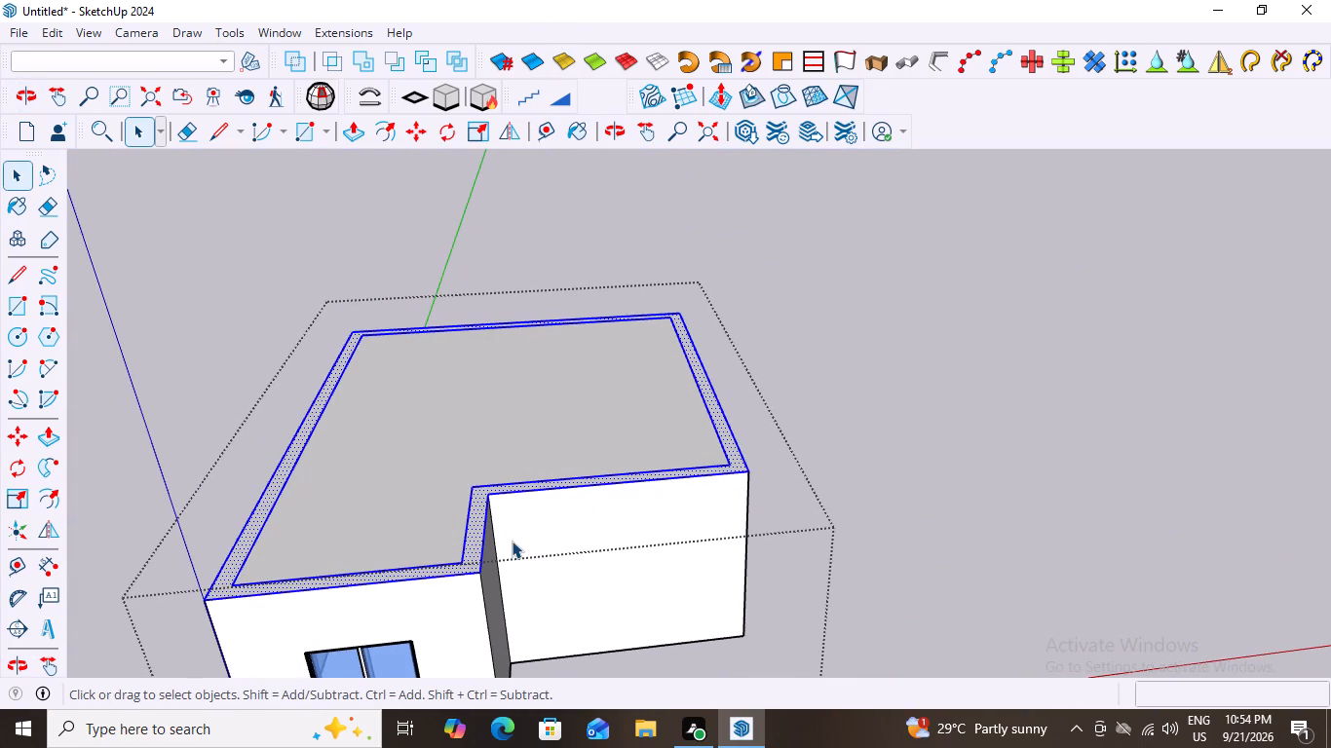
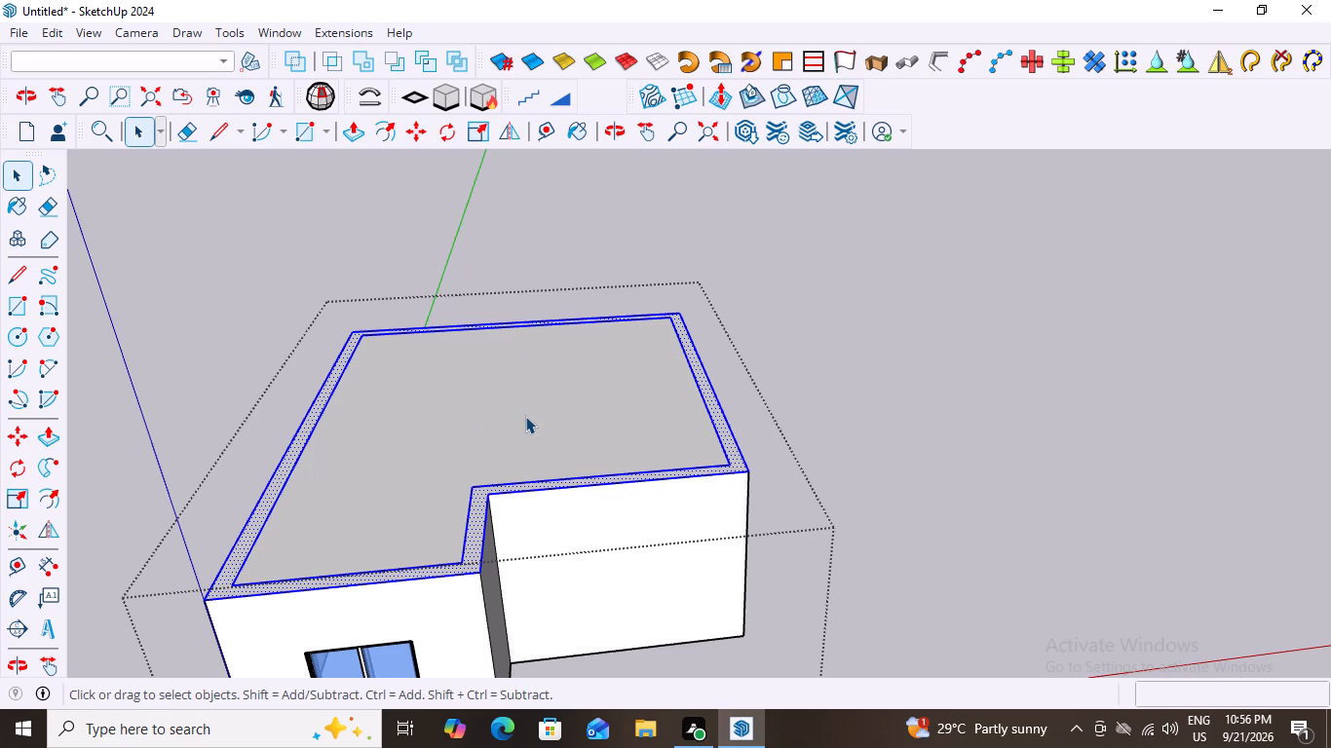
Close the wall group with nothing left selected and bring the recessed front wall into view.
{"action": "scroll", "coordinate": [523, 418], "scroll_direction": "down", "scroll_amount": 2}
{"action": "middle_click_drag", "start_coordinate": [386, 459], "coordinate": [371, 362]}
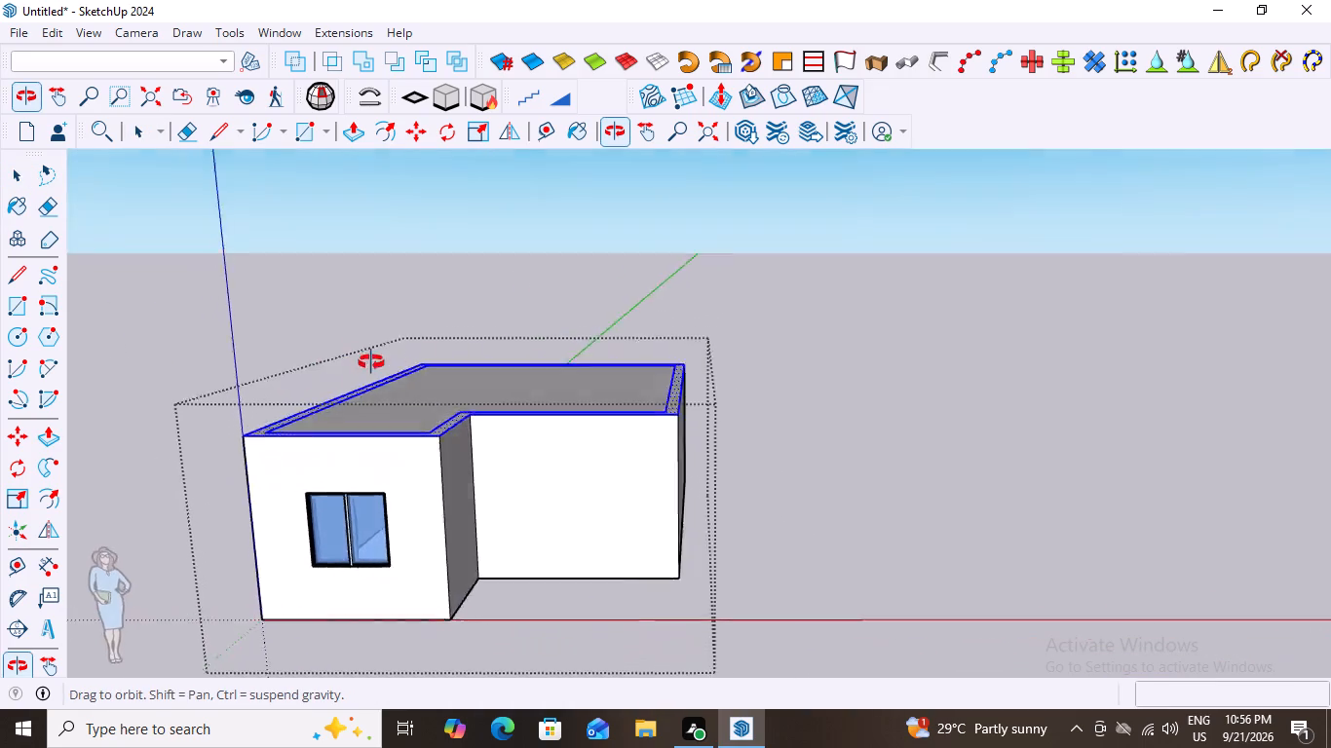
{"action": "middle_click_drag", "start_coordinate": [371, 362], "coordinate": [367, 409]}
{"action": "middle_click_drag", "start_coordinate": [577, 529], "coordinate": [466, 482]}
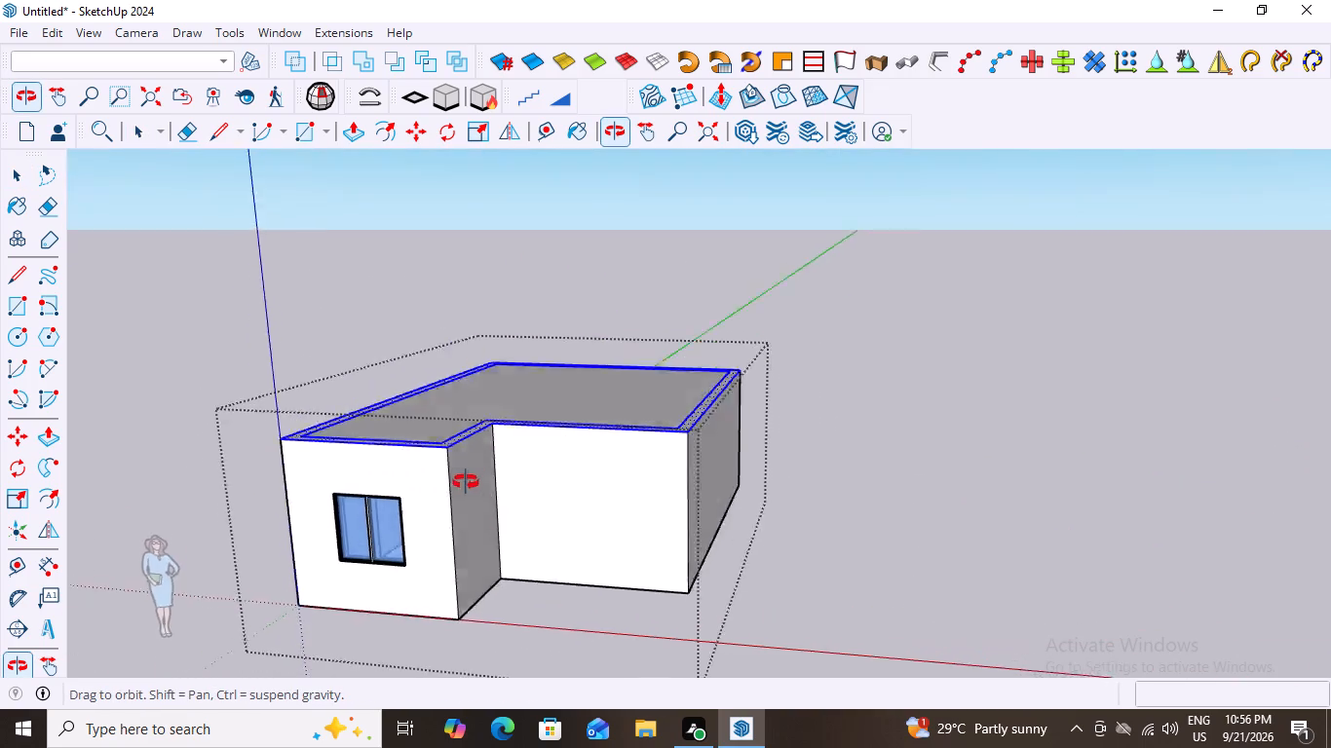
{"action": "middle_click_drag", "start_coordinate": [466, 482], "coordinate": [533, 514]}
{"action": "scroll", "coordinate": [552, 549], "scroll_direction": "up", "scroll_amount": 3}
{"action": "middle_click_drag", "start_coordinate": [582, 511], "coordinate": [606, 435]}
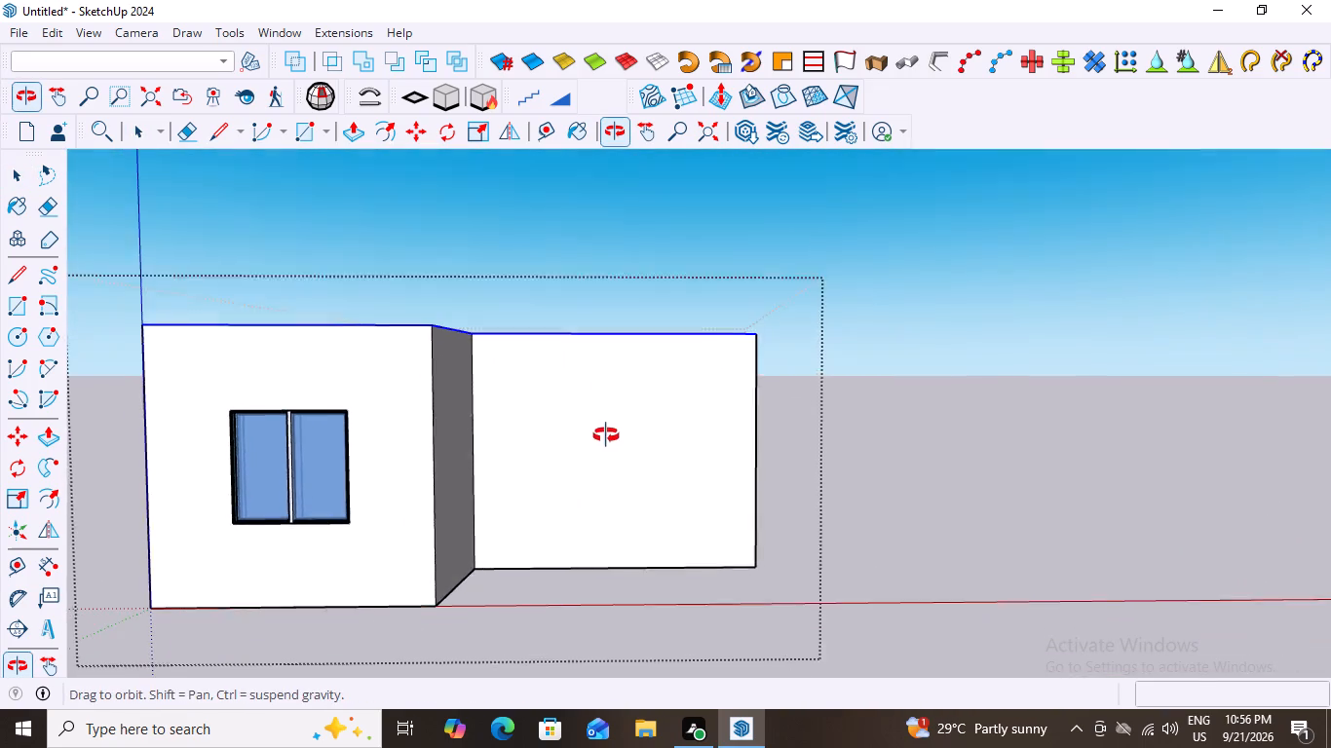
{"action": "middle_click_drag", "start_coordinate": [606, 435], "coordinate": [607, 435]}
{"action": "left_click", "coordinate": [941, 401]}
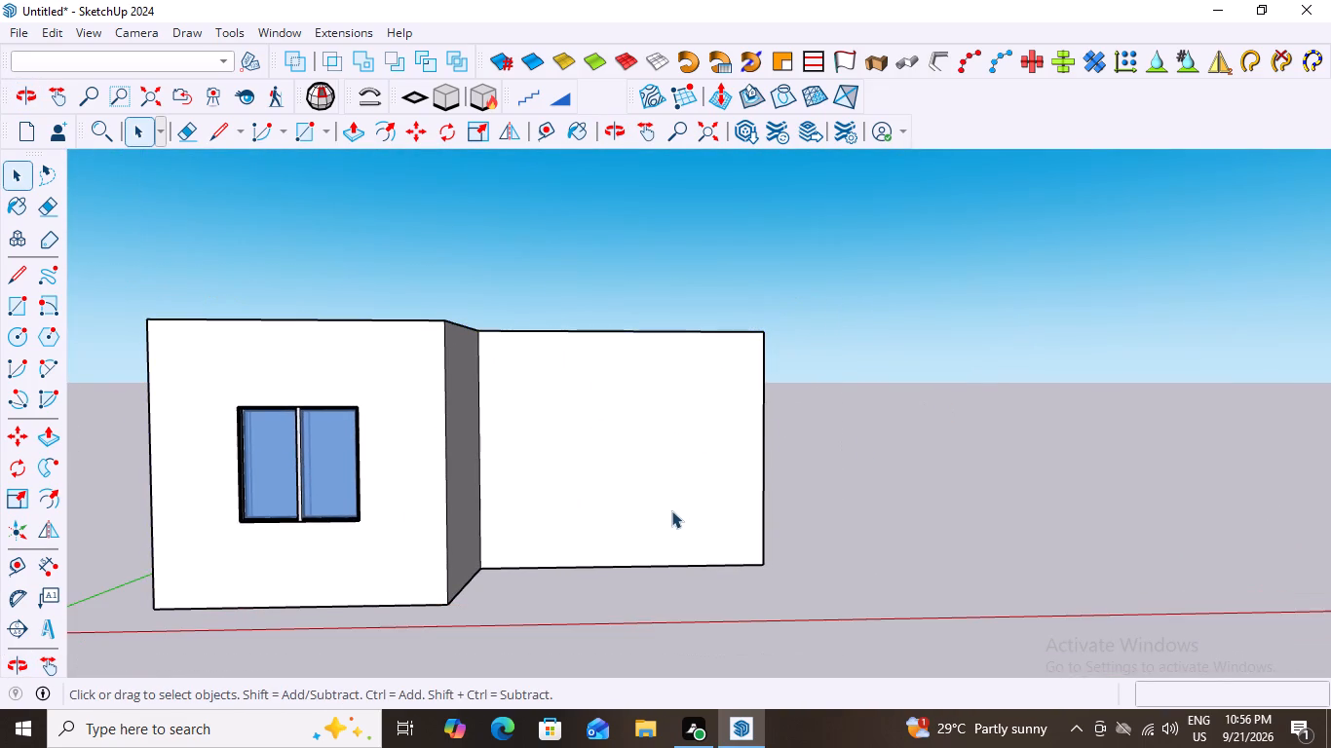
Place a horizontal guide on the recessed front wall, 3' above its bottom edge.
{"action": "middle_click_drag", "start_coordinate": [666, 514], "coordinate": [661, 531]}
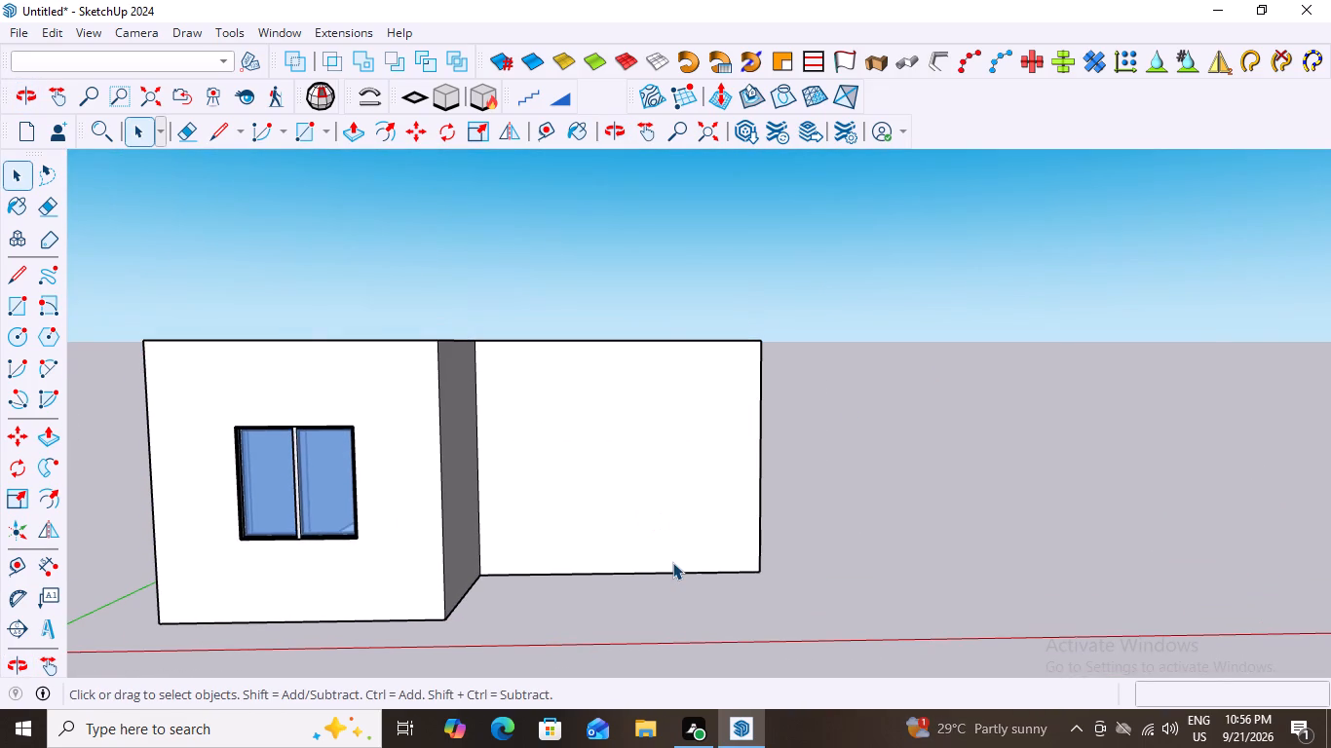
{"action": "key", "text": "t"}
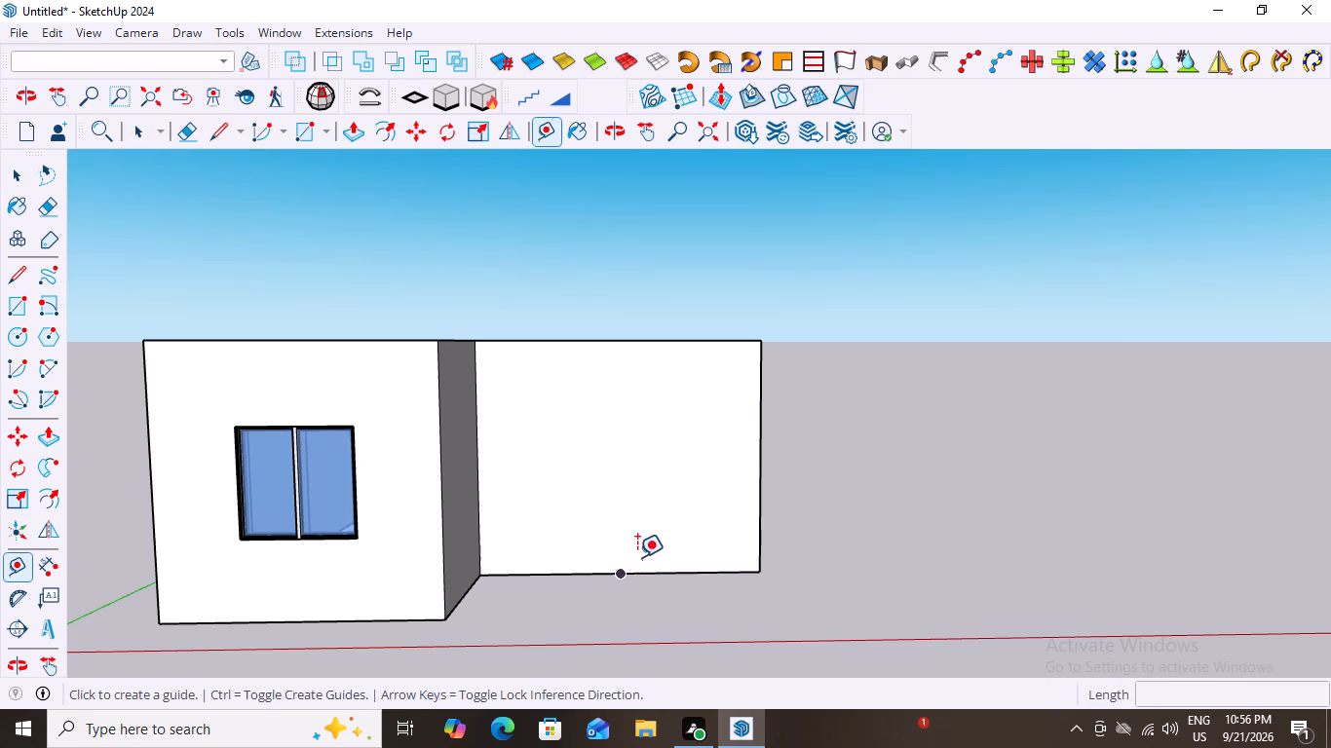
{"action": "left_click", "coordinate": [641, 573]}
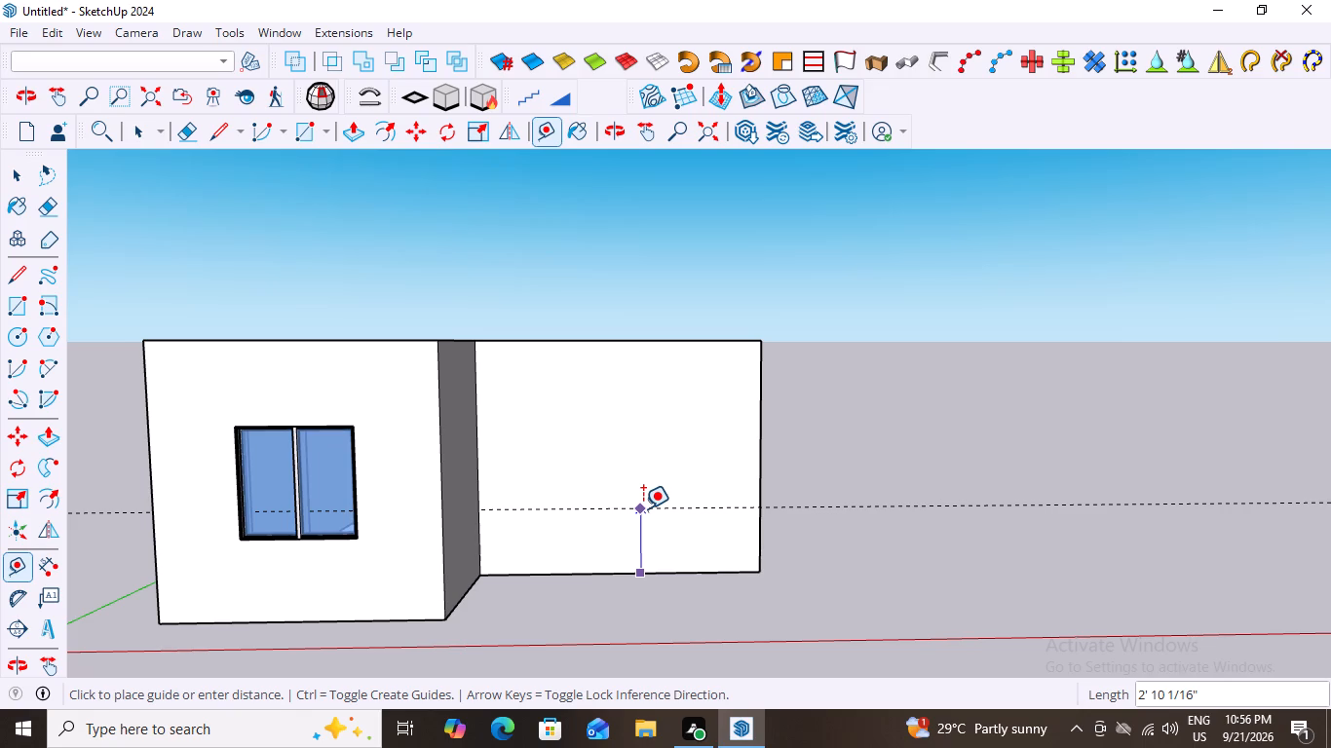
{"action": "key", "text": "3"}
{"action": "key", "text": "apostrophe"}
{"action": "key", "text": "Return"}
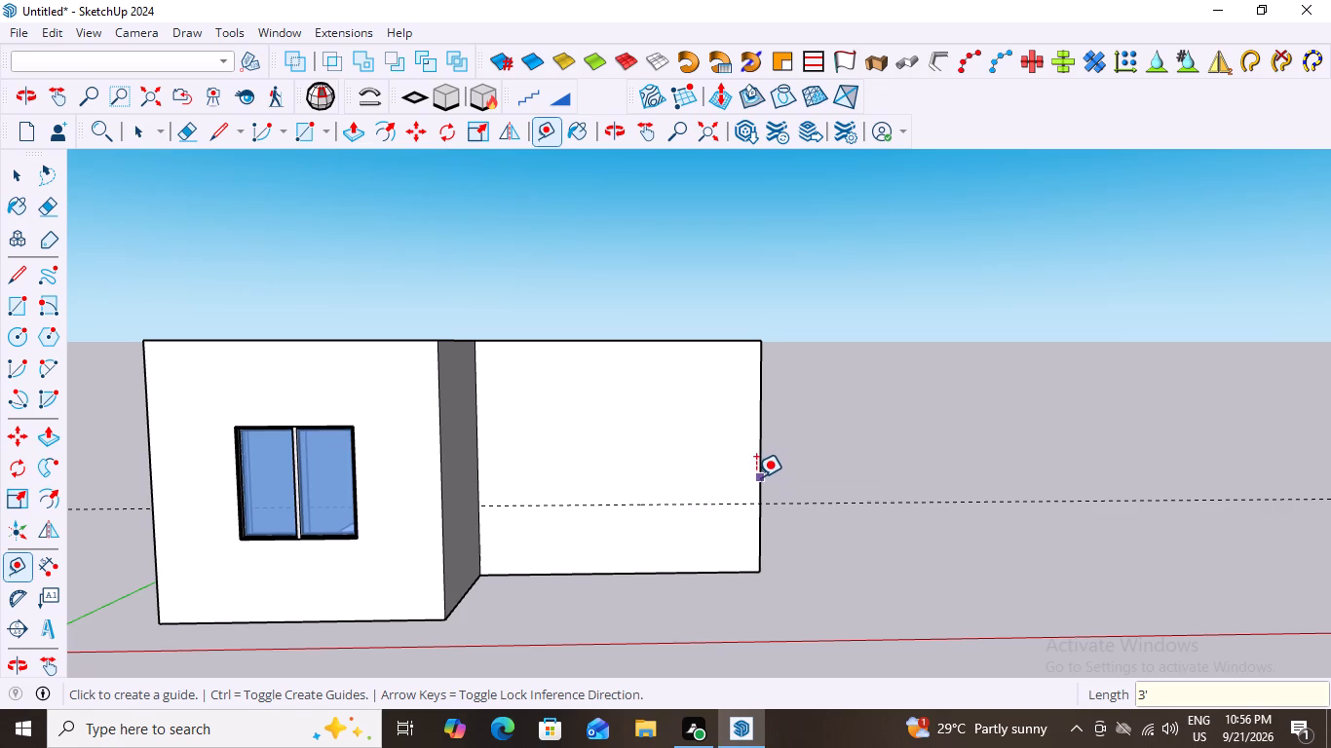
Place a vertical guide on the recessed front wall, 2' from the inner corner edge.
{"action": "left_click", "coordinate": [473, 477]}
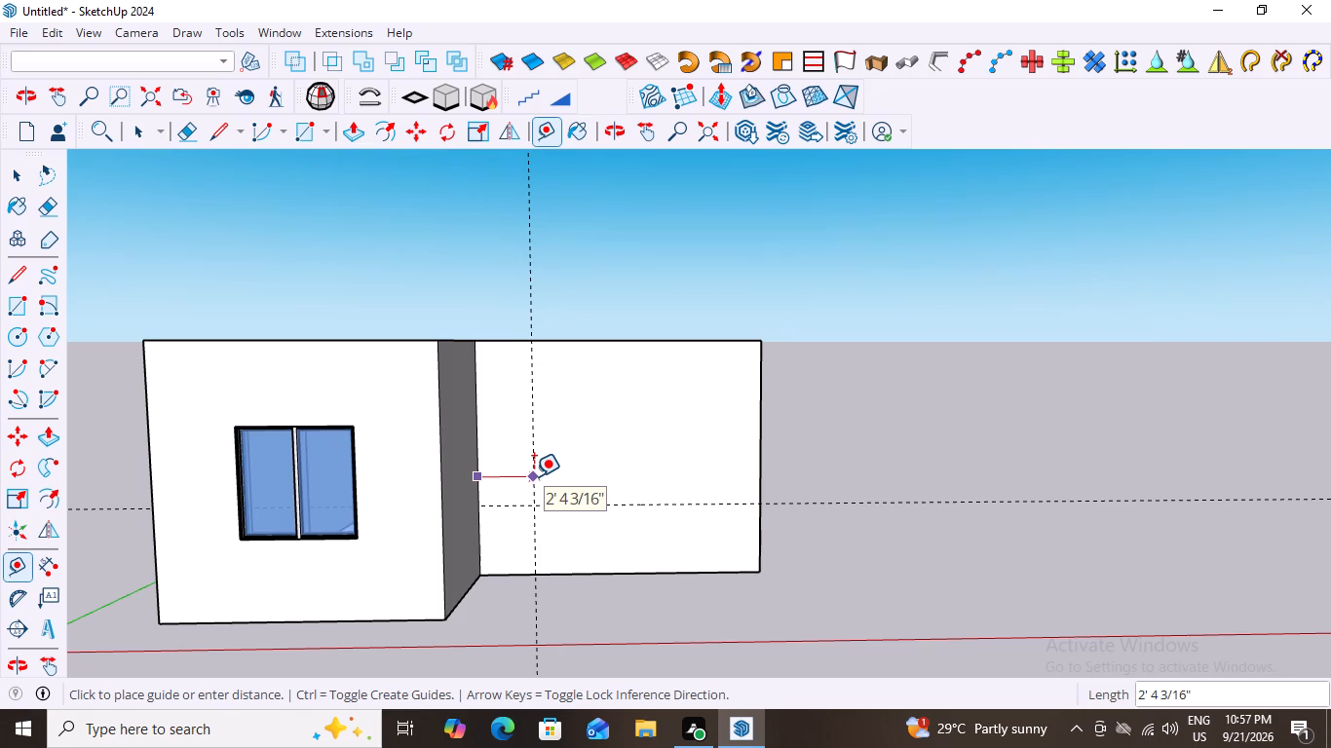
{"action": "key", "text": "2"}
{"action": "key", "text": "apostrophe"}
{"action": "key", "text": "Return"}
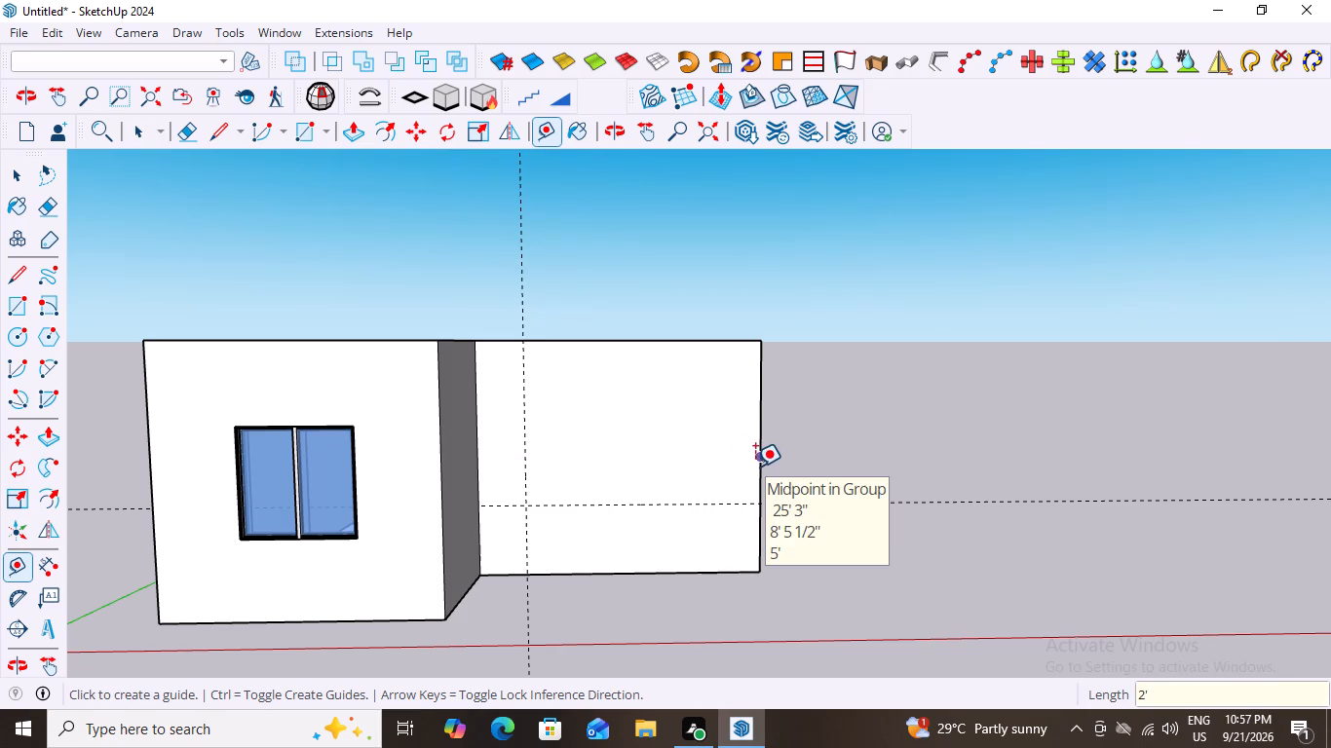
Place a vertical guide on the recessed front wall, 3' in from its outer end edge.
{"action": "left_click", "coordinate": [755, 430]}
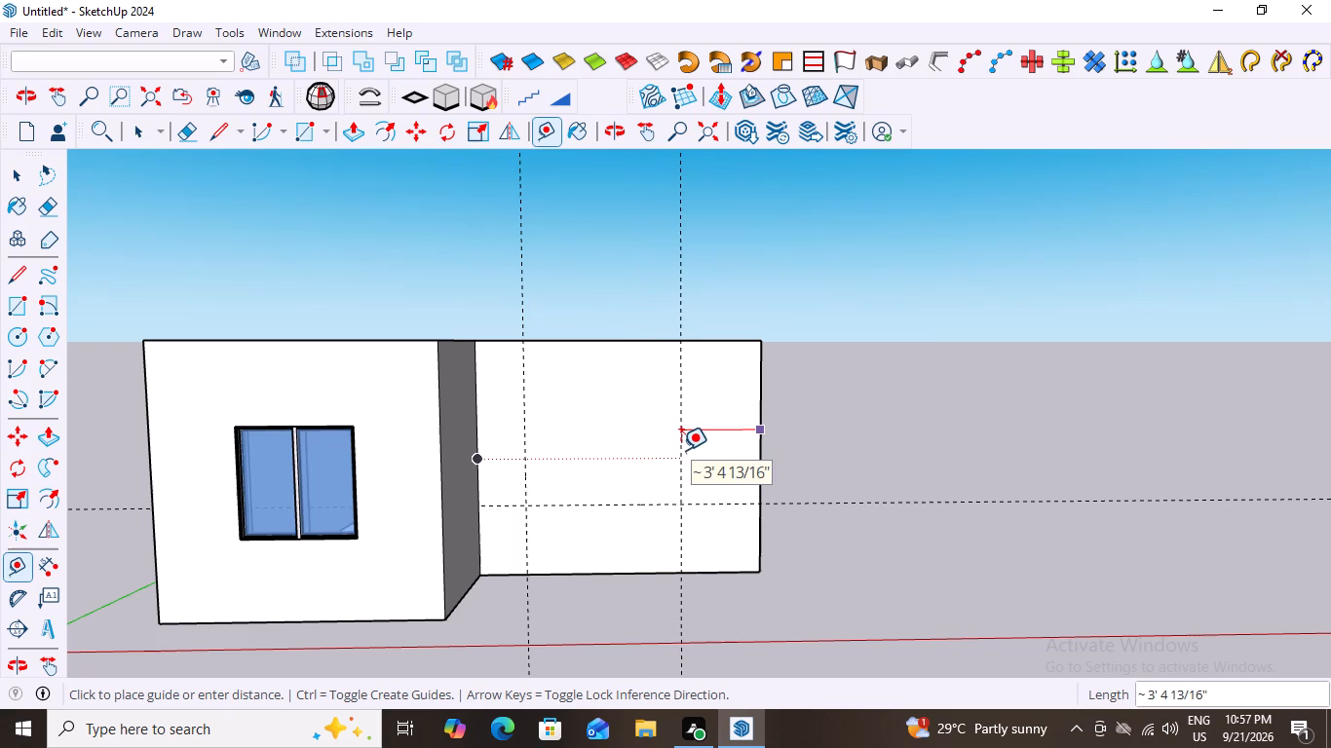
{"action": "type", "text": "3'"}
{"action": "key", "text": "Return"}
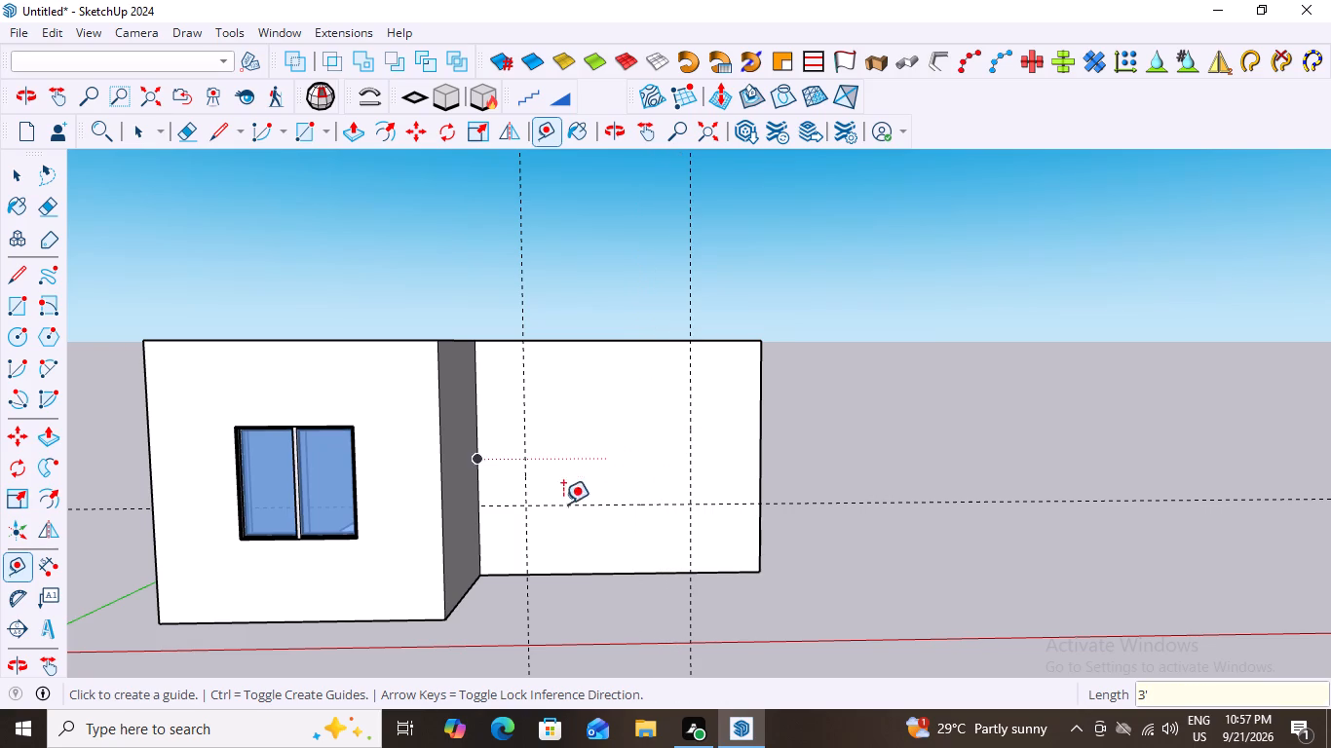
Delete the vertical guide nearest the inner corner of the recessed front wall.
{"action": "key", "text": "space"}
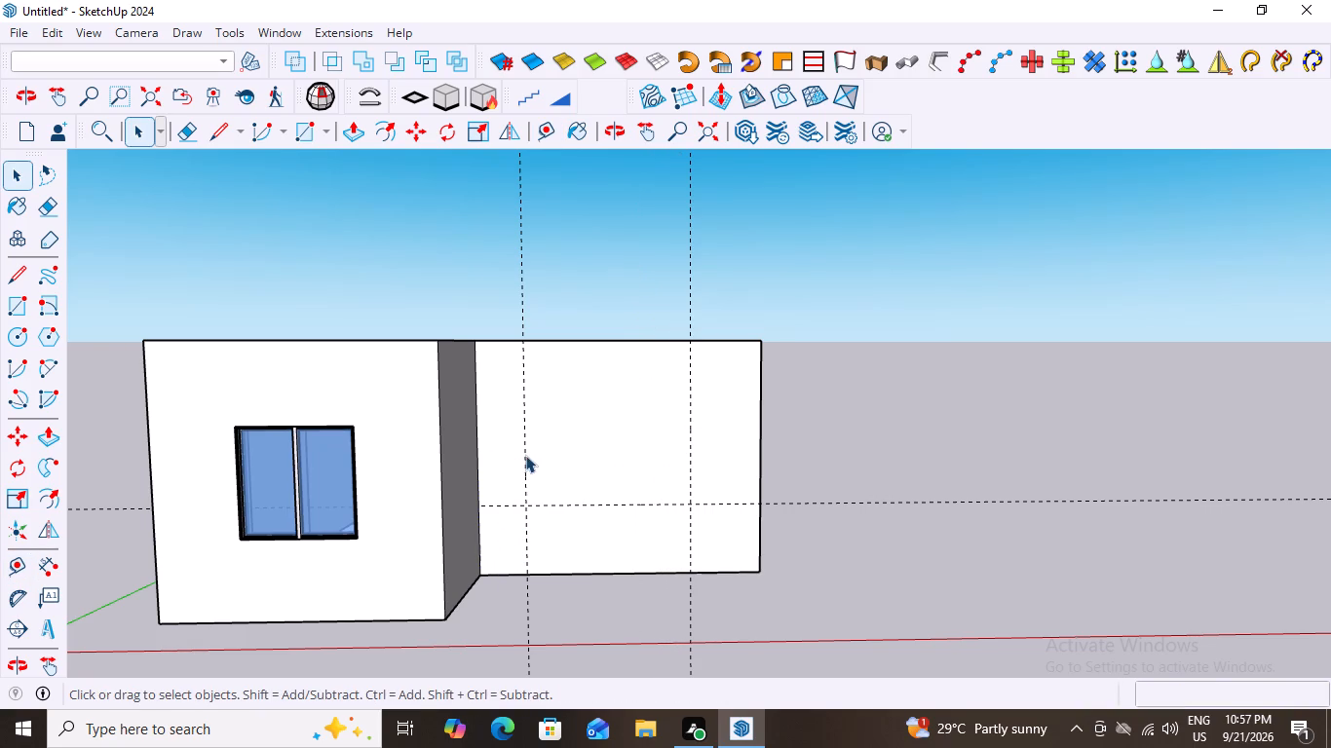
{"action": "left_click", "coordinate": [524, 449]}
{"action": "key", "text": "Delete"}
Place a vertical guide on the recessed front wall, 3' from the inner corner edge.
{"action": "key", "text": "t"}
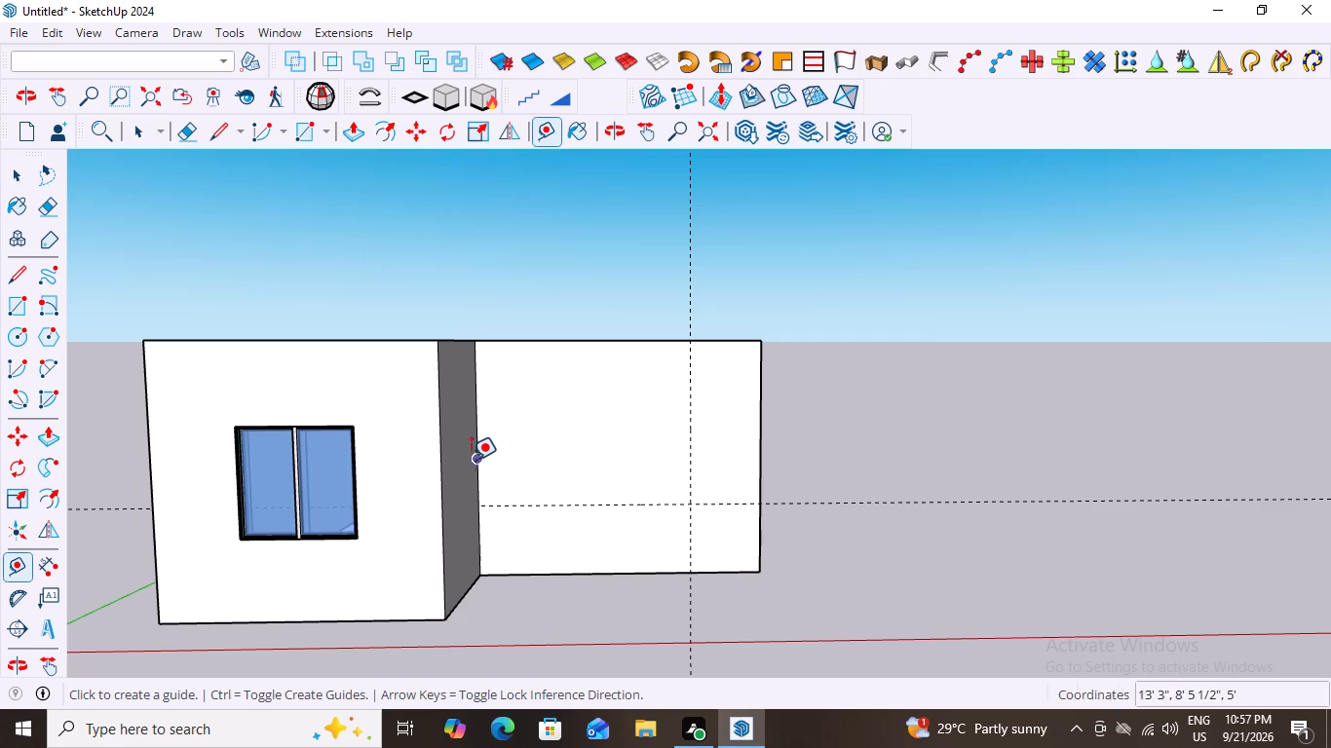
{"action": "left_click", "coordinate": [475, 481]}
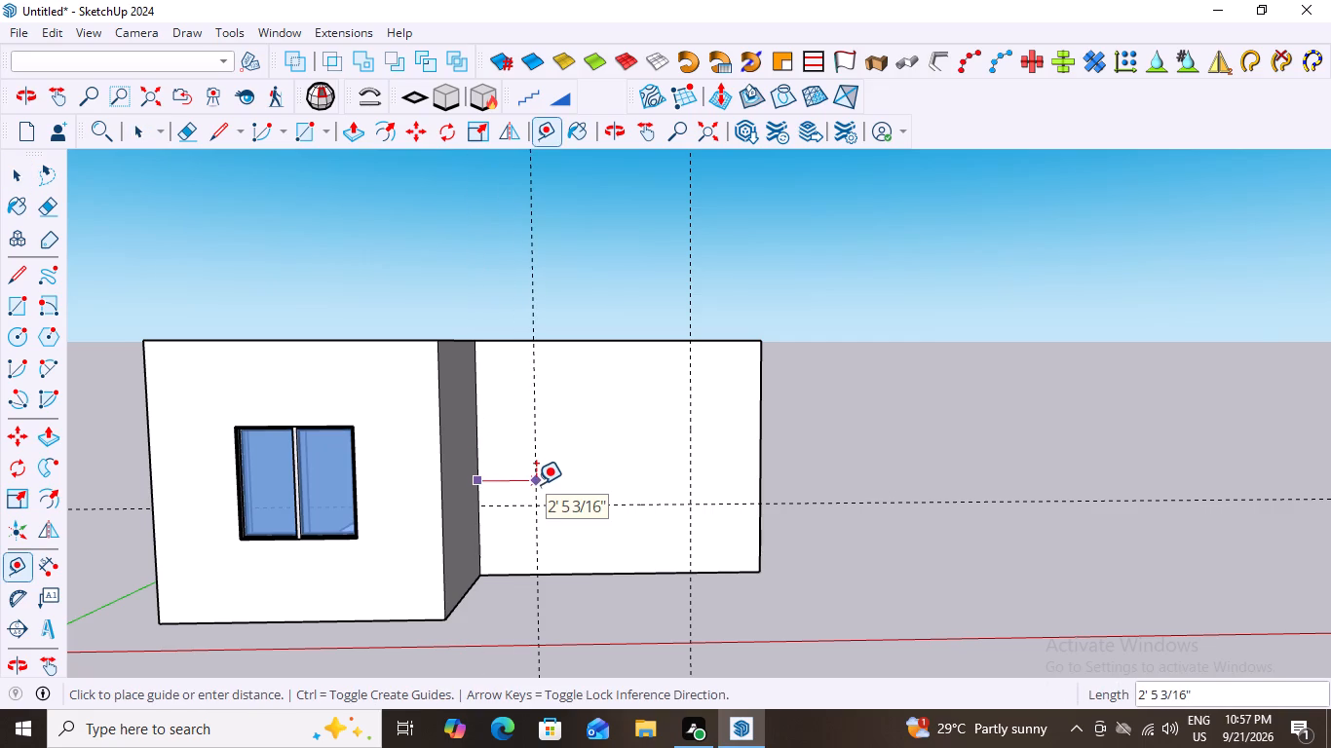
{"action": "type", "text": "3'"}
{"action": "key", "text": "Return"}
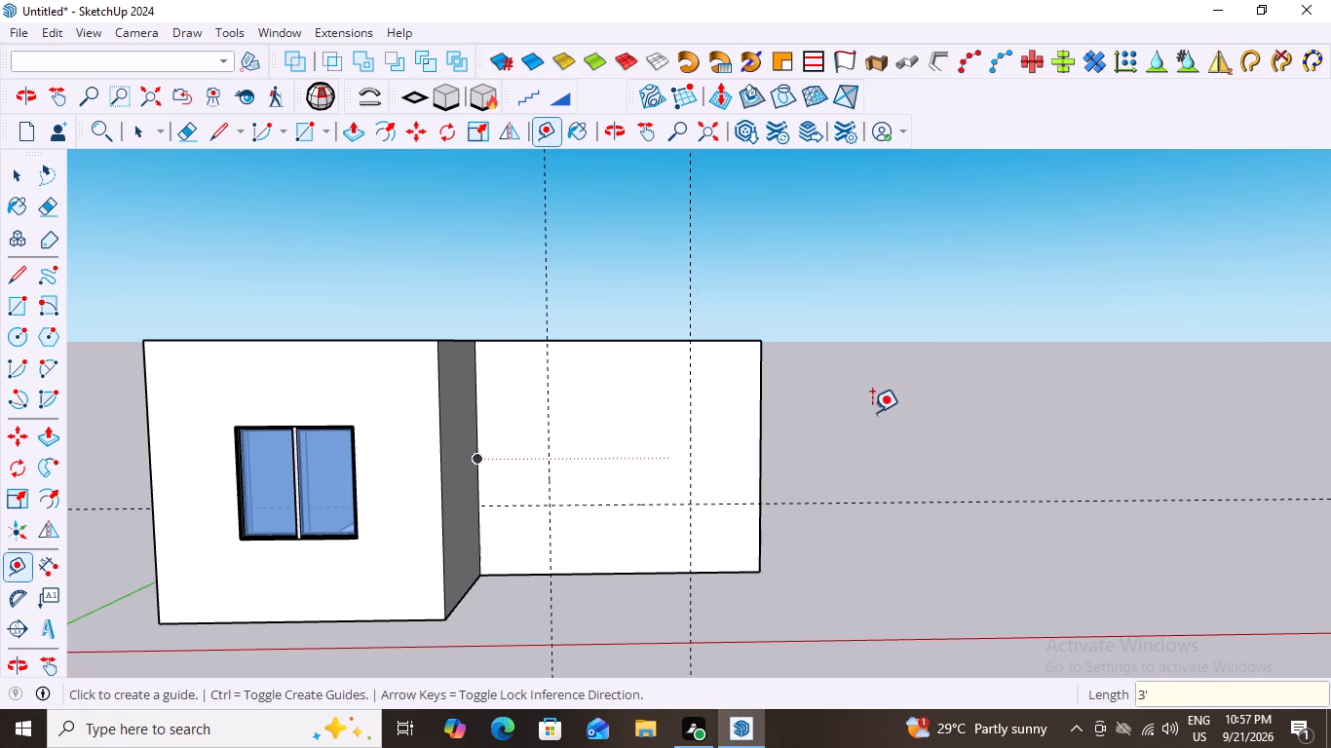
Place a second horizontal guide 4' above the existing horizontal guide on the recessed front wall.
{"action": "left_click", "coordinate": [653, 505]}
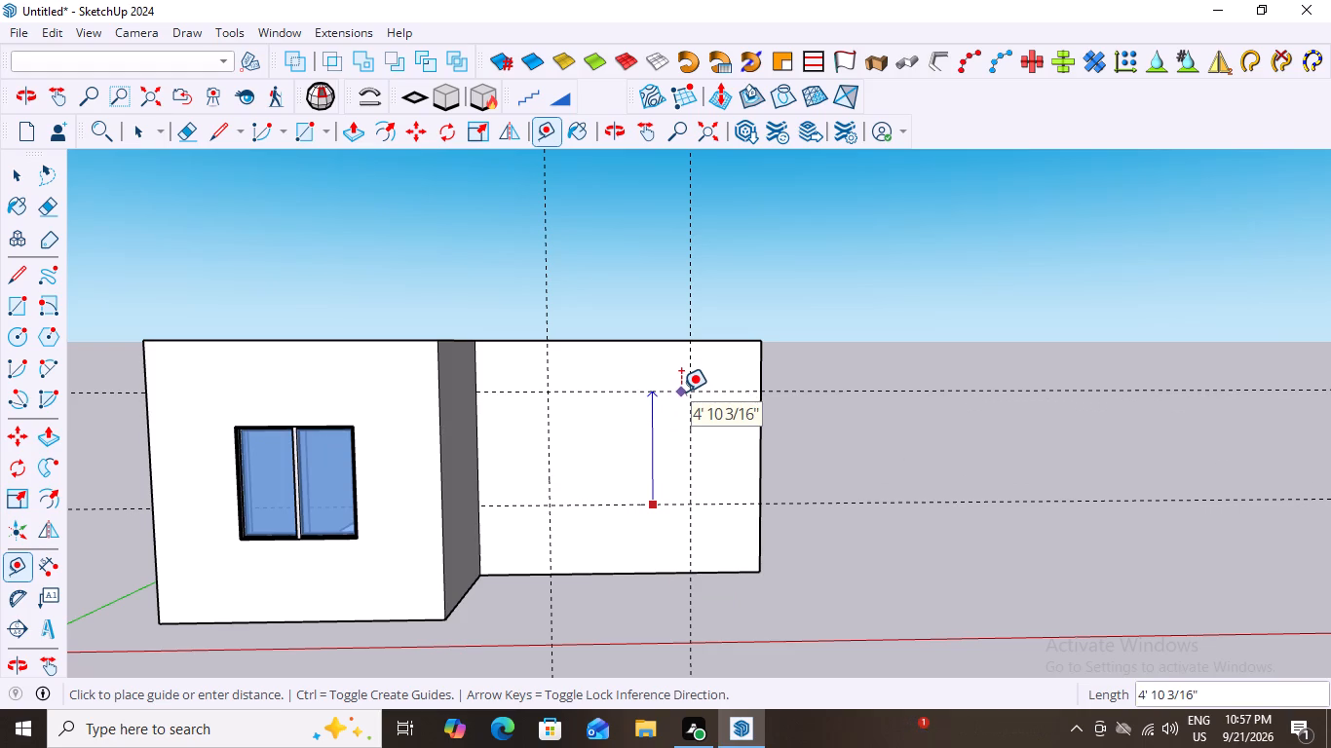
{"action": "type", "text": "4'"}
{"action": "key", "text": "Return"}
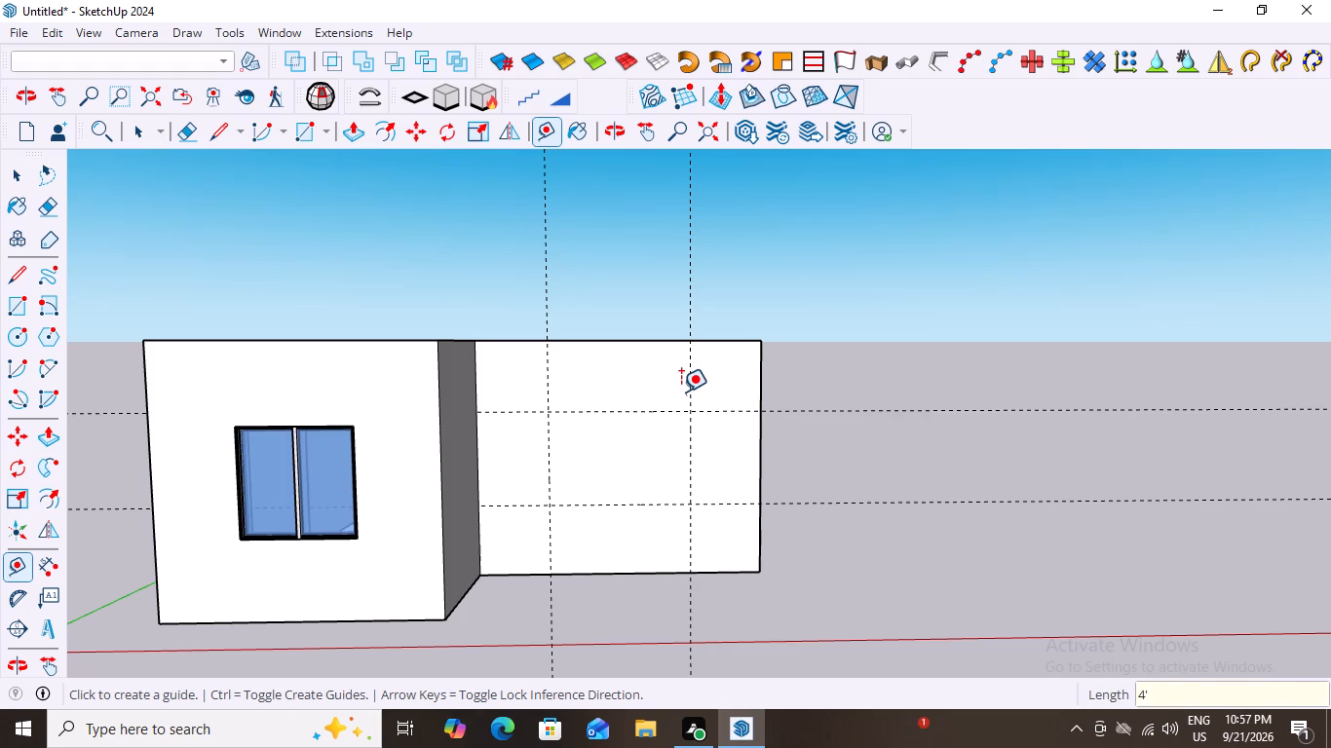
{"action": "key", "text": "space"}
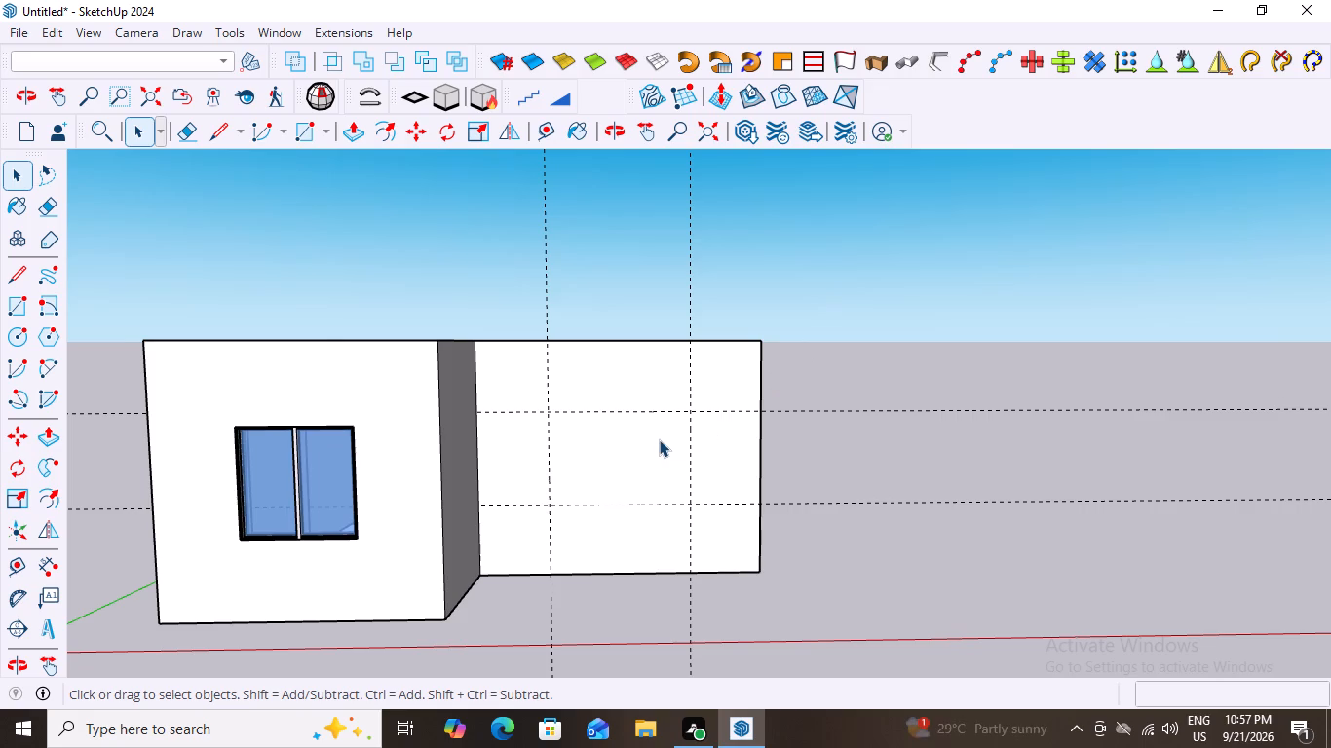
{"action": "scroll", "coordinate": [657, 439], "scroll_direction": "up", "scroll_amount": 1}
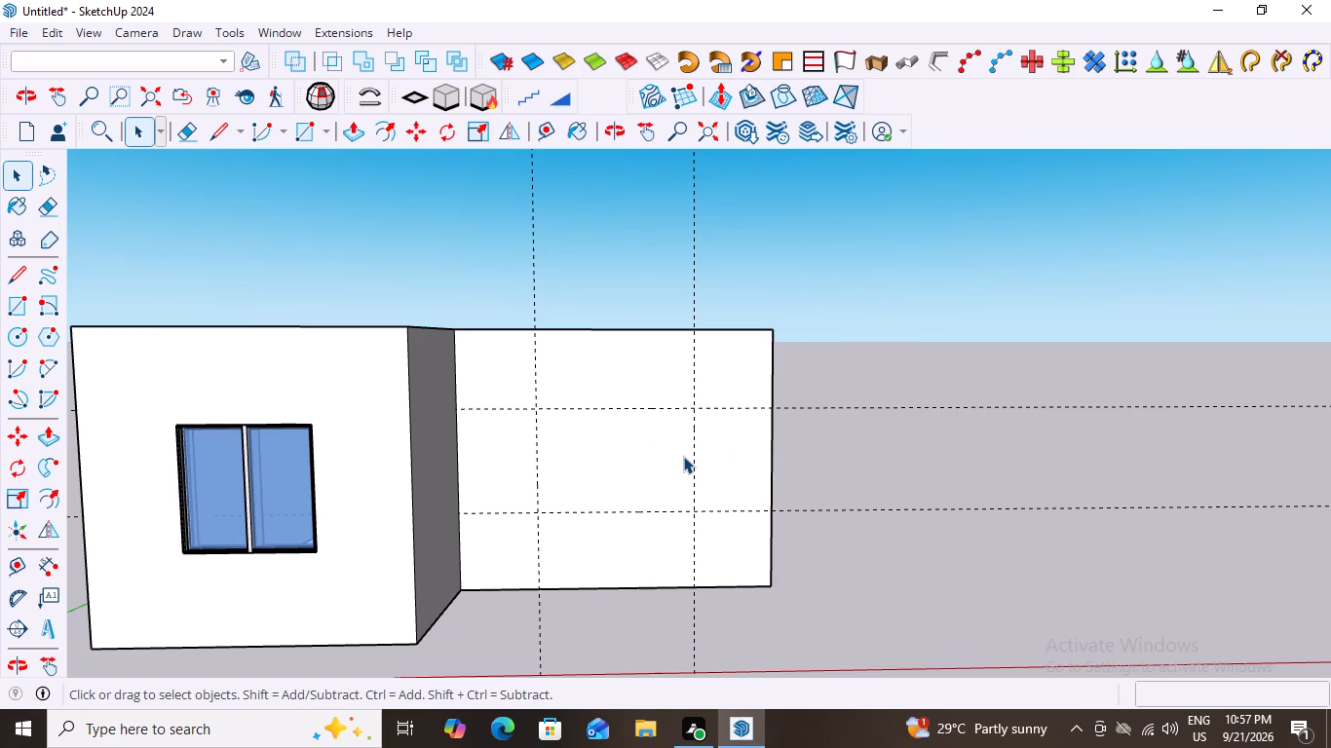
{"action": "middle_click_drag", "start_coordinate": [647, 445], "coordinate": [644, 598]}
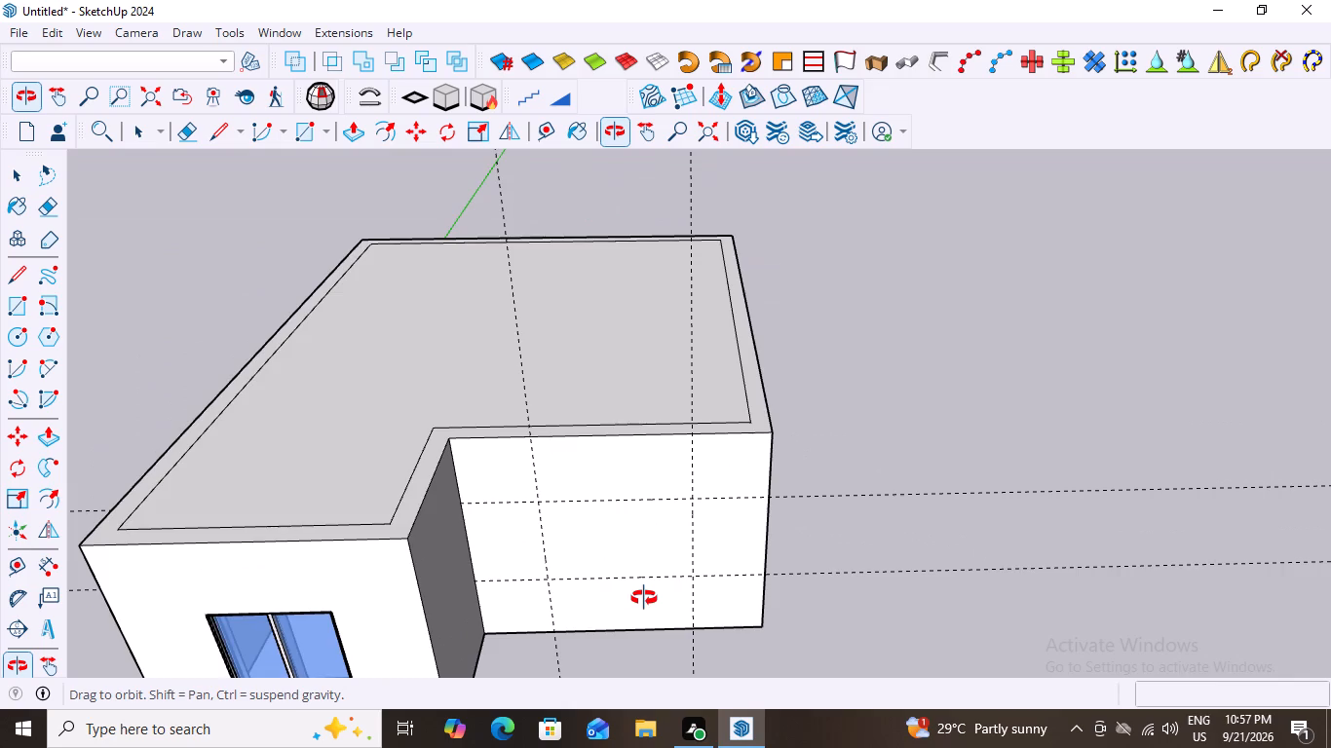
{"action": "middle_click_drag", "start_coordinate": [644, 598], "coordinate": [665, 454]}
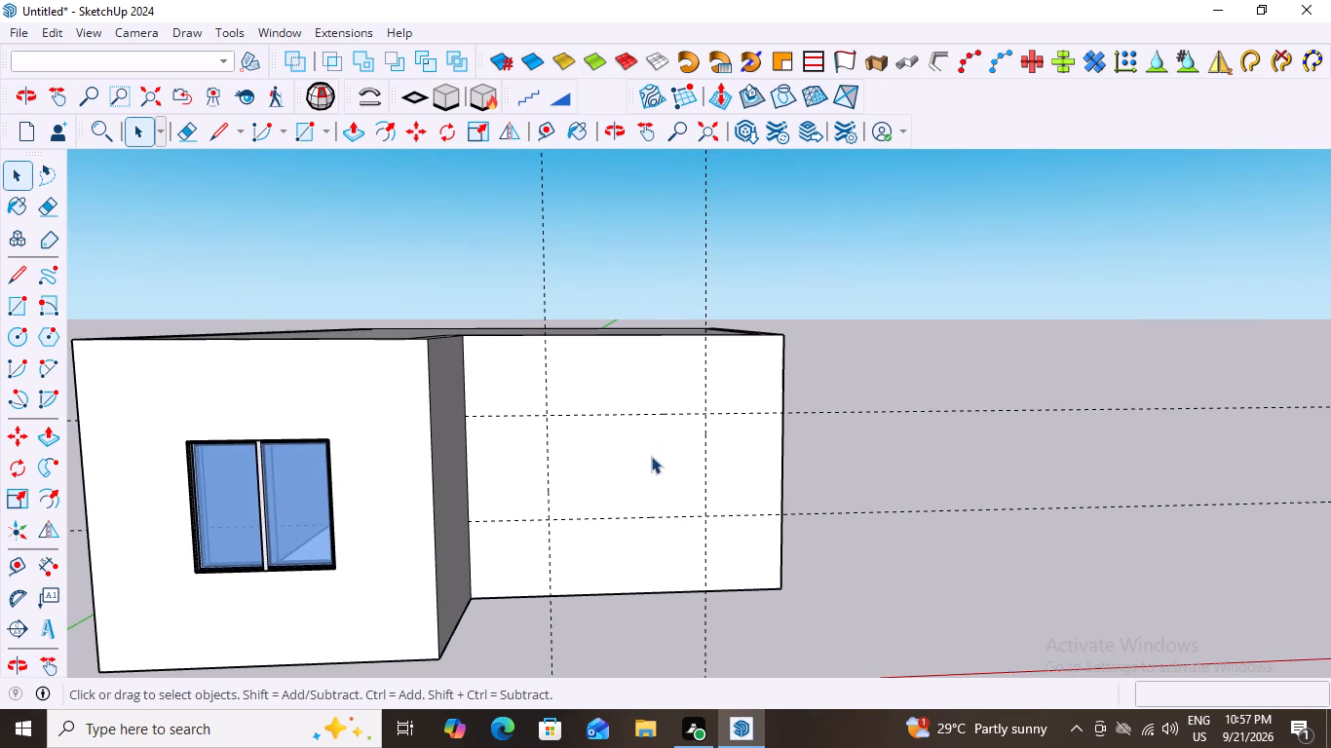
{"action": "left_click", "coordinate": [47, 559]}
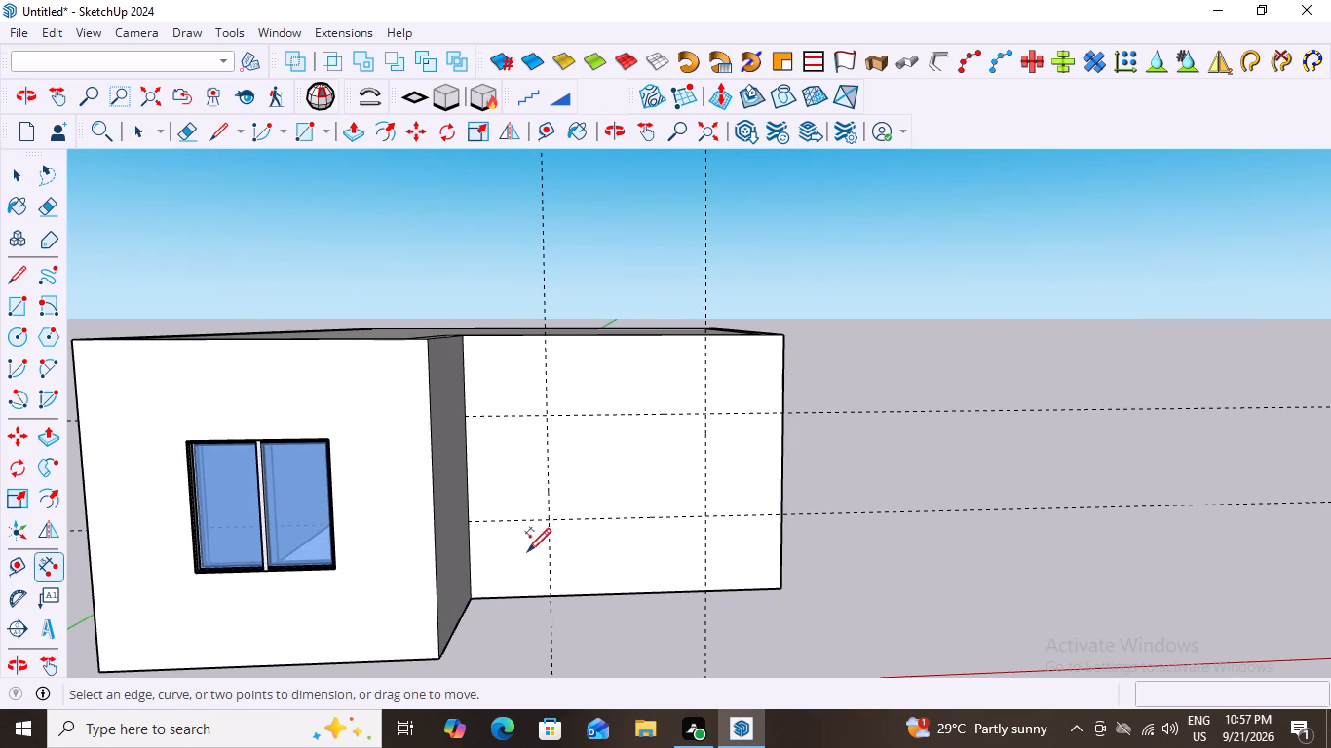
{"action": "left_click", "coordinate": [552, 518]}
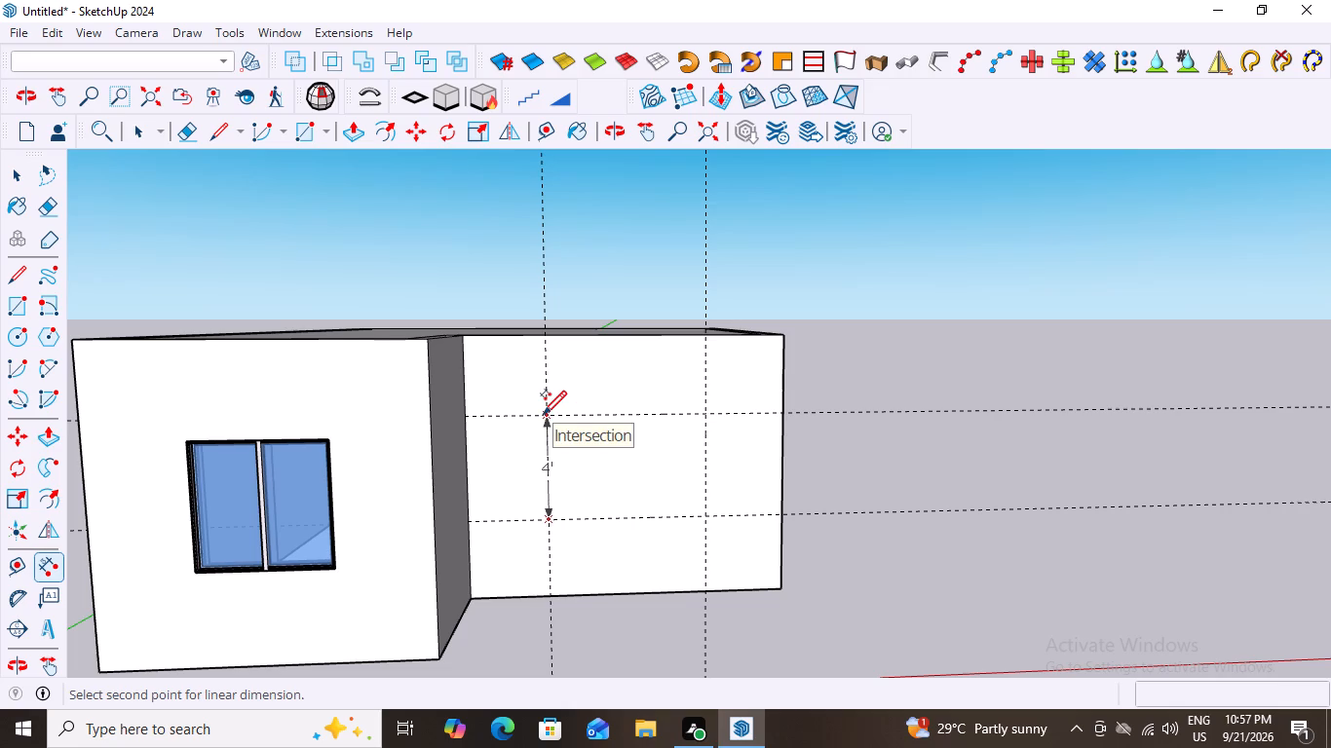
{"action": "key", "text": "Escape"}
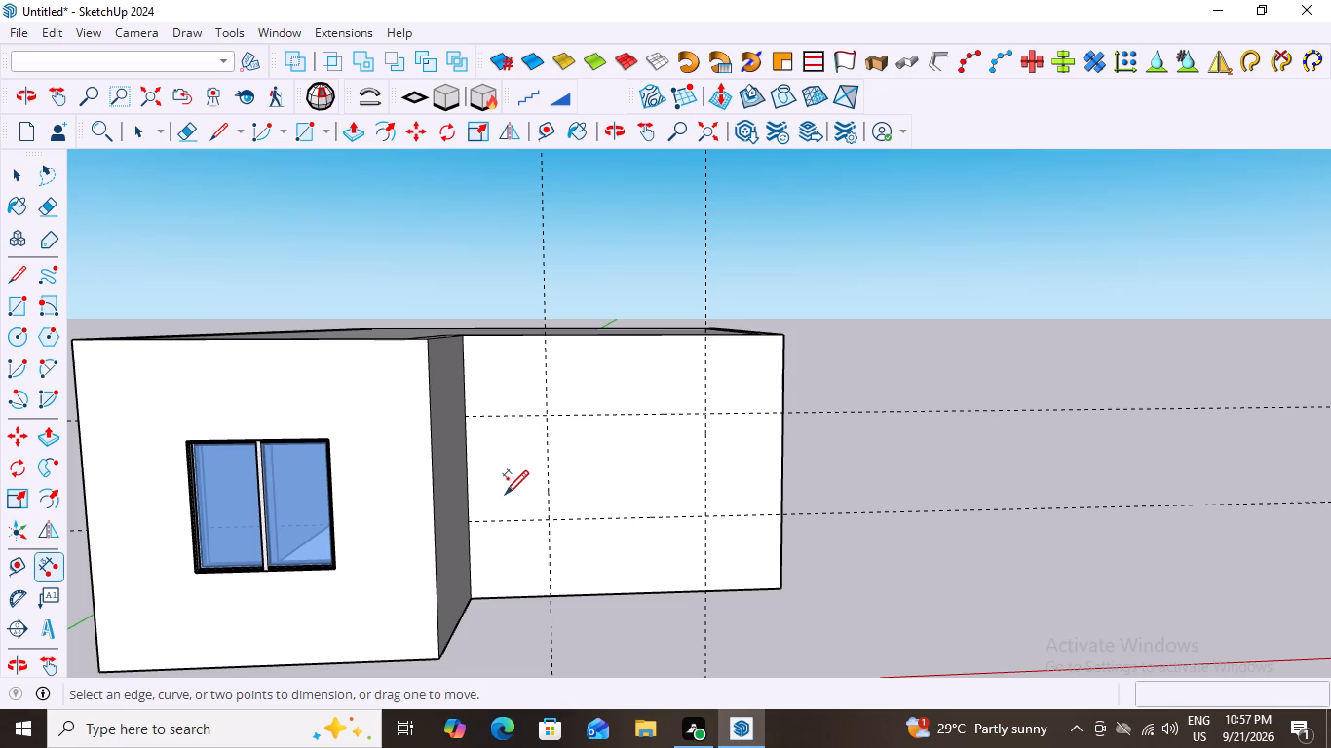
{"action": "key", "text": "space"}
Insert a MajWindow Type B window, 48" high with a 36" floor gap and 6' wide, between the vertical guides on the recessed front wall.
{"action": "left_click", "coordinate": [347, 28]}
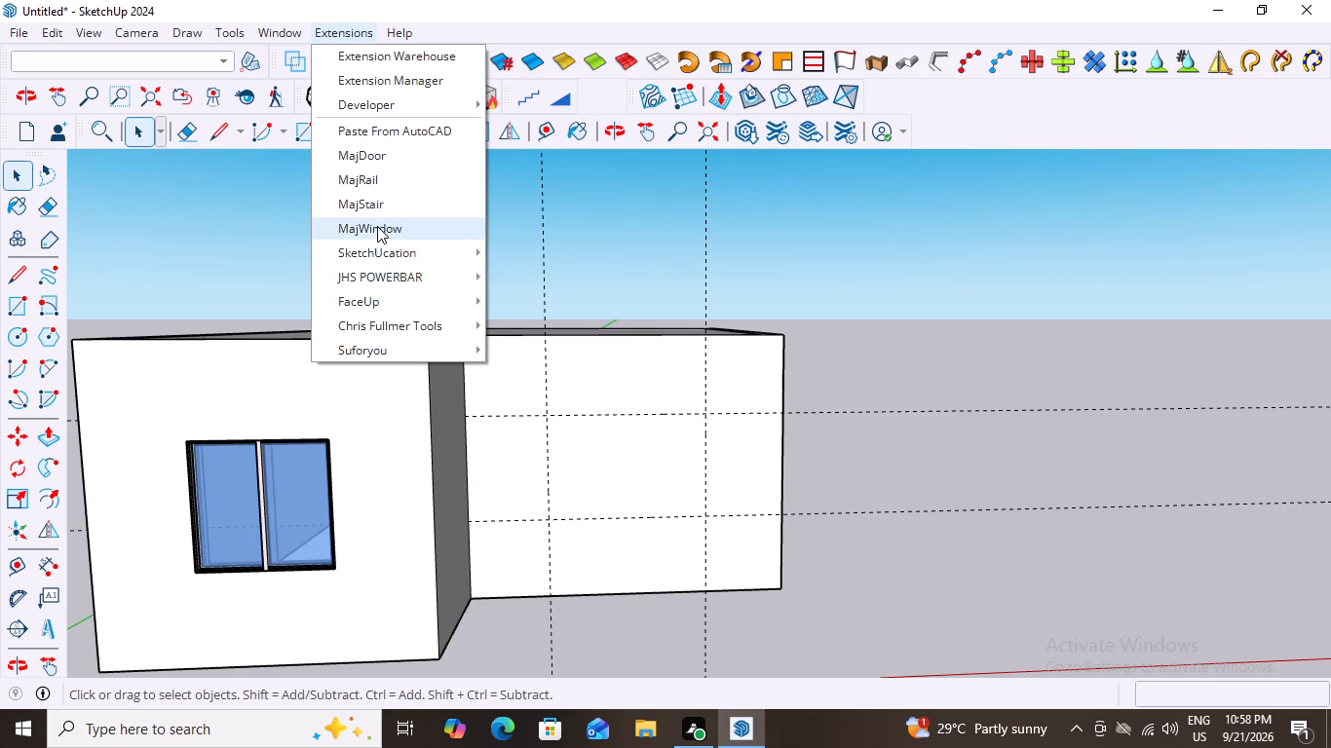
{"action": "left_click", "coordinate": [377, 226]}
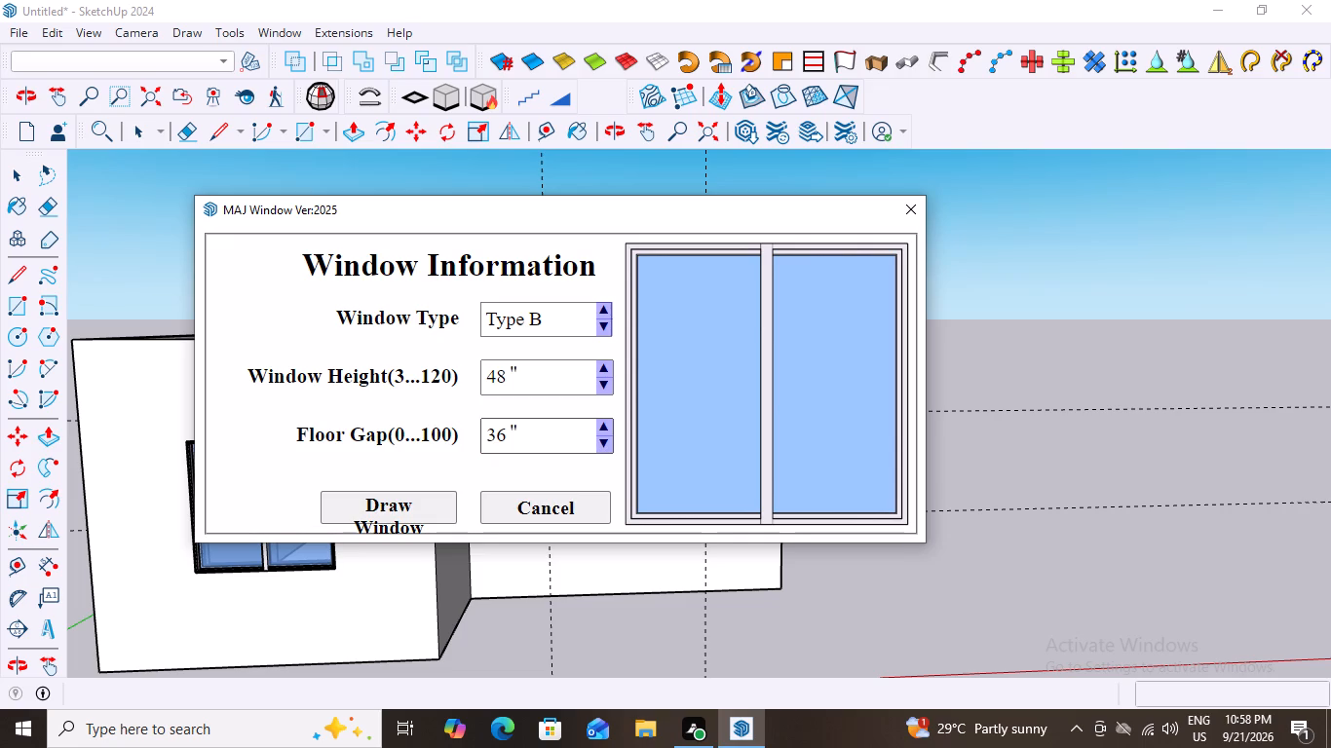
{"action": "left_click", "coordinate": [393, 505]}
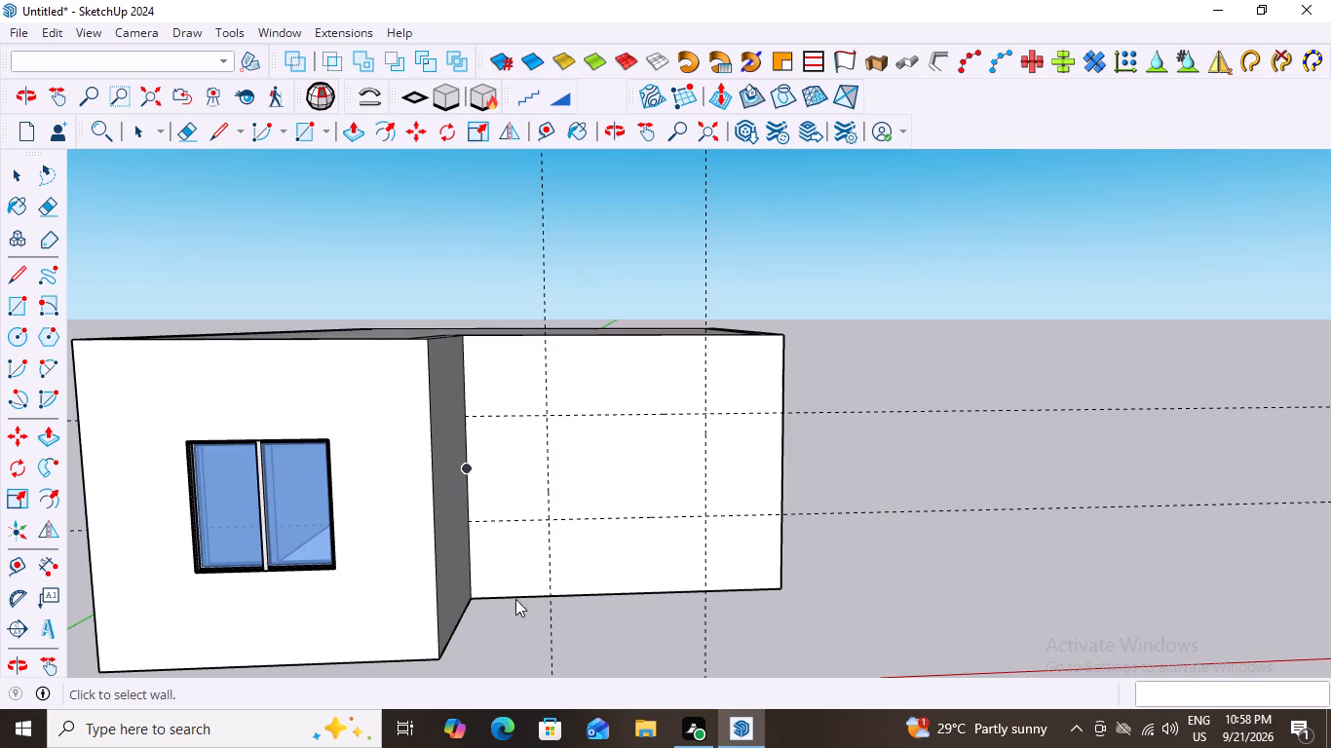
{"action": "left_click", "coordinate": [551, 596]}
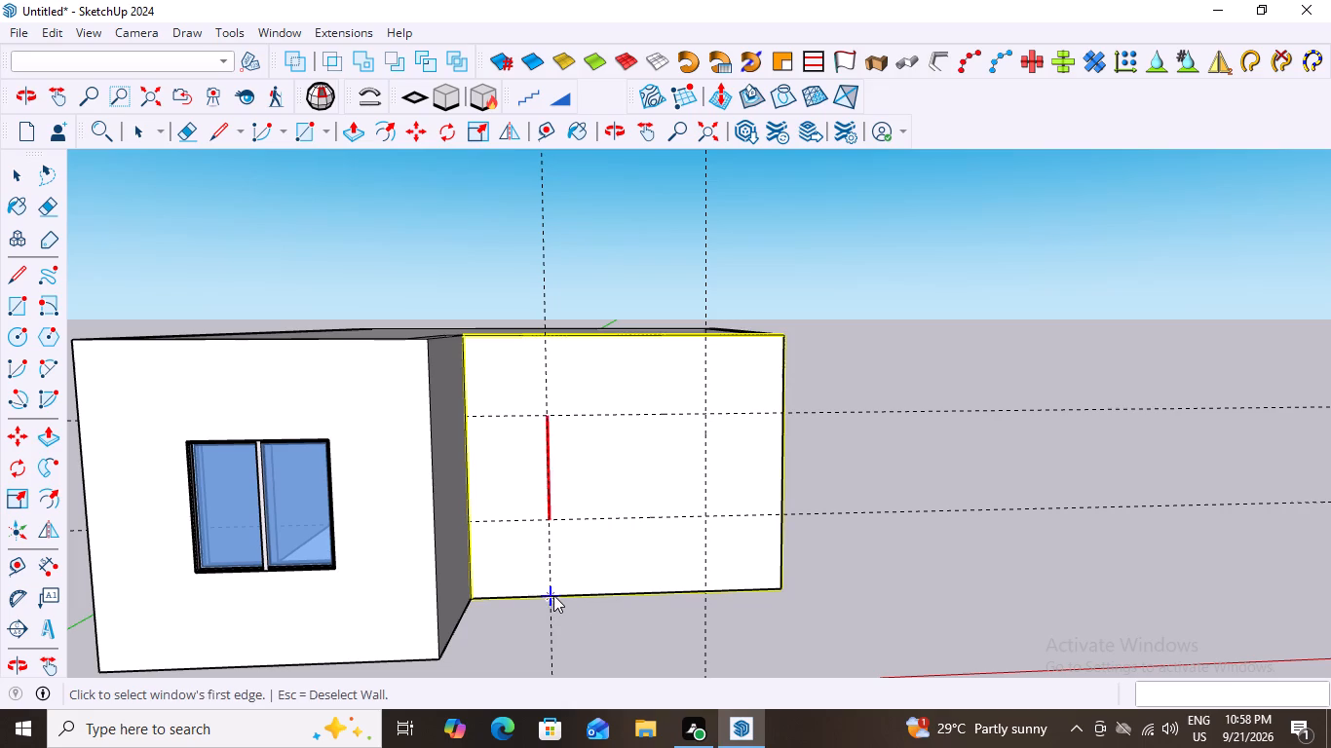
{"action": "left_click", "coordinate": [704, 590]}
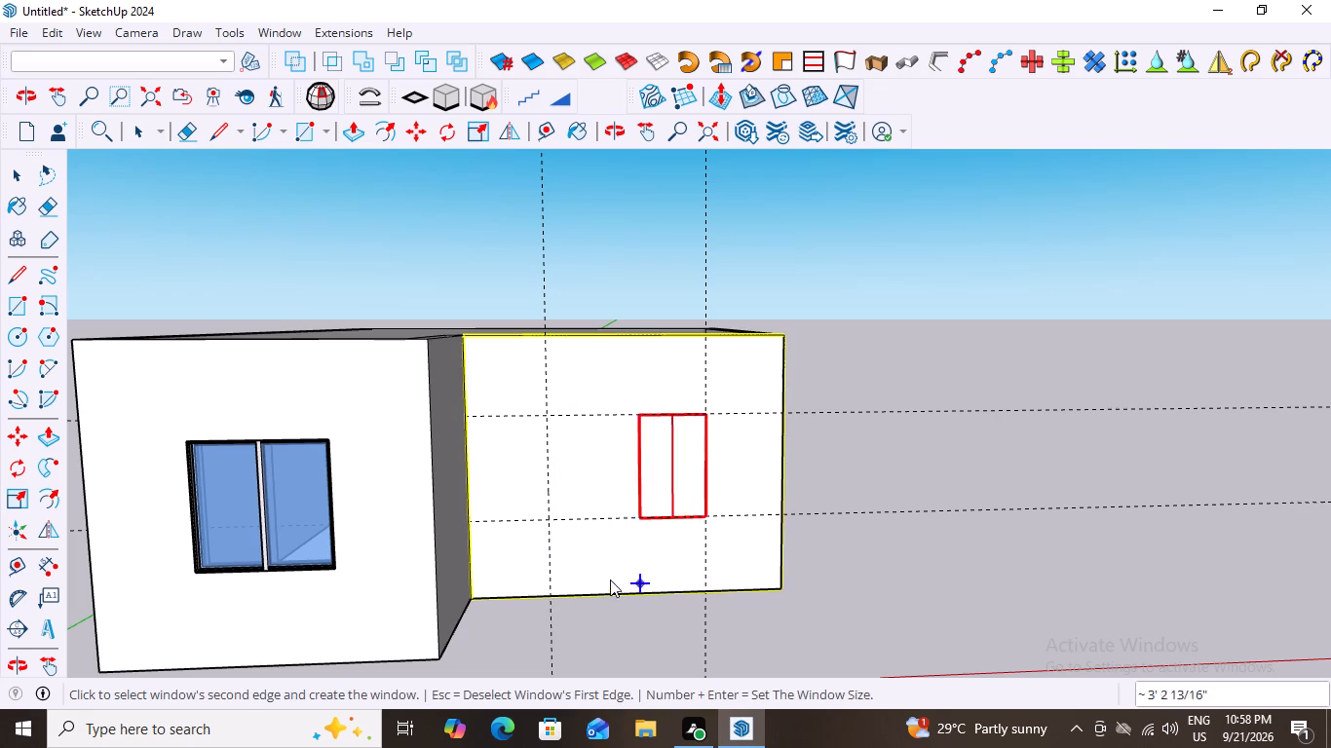
{"action": "double_click", "coordinate": [551, 594]}
Examine the new window in the recessed front wall and its fit to the guides from several angles.
{"action": "middle_click_drag", "start_coordinate": [908, 597], "coordinate": [607, 493]}
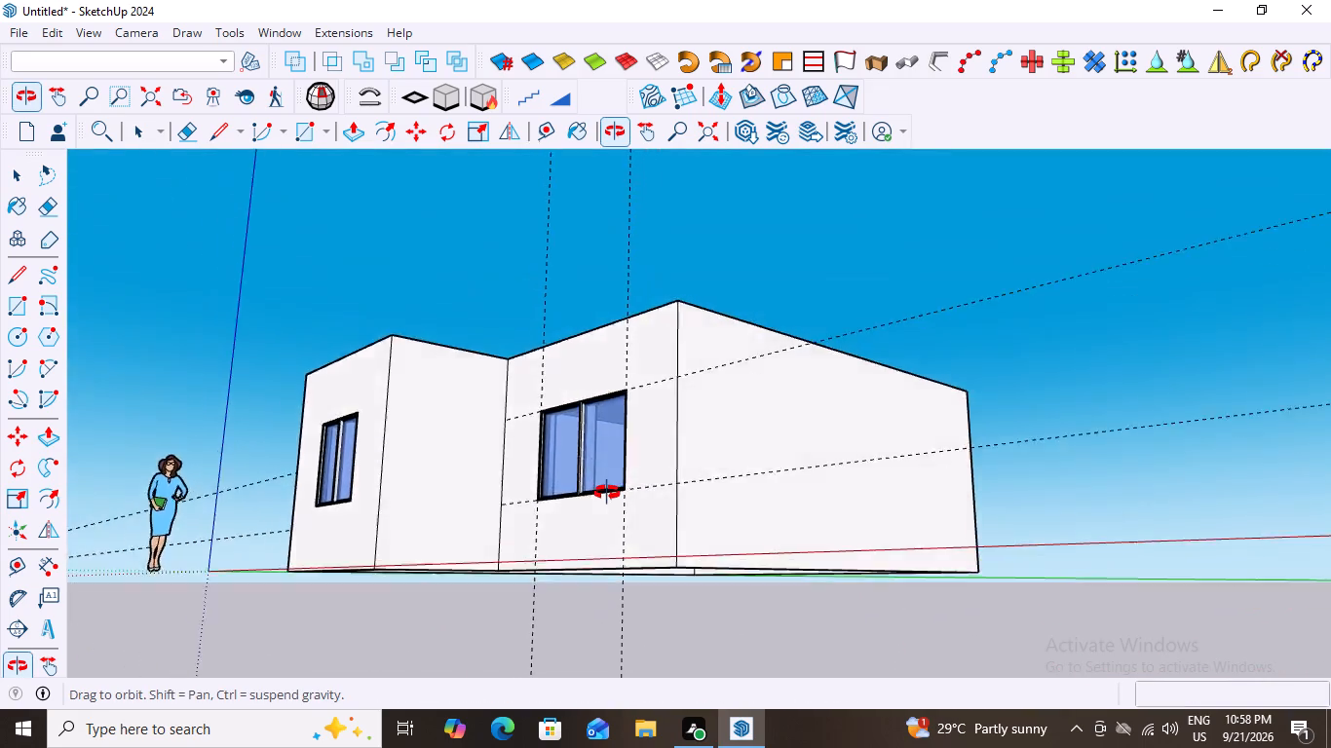
{"action": "middle_click_drag", "start_coordinate": [607, 493], "coordinate": [816, 487]}
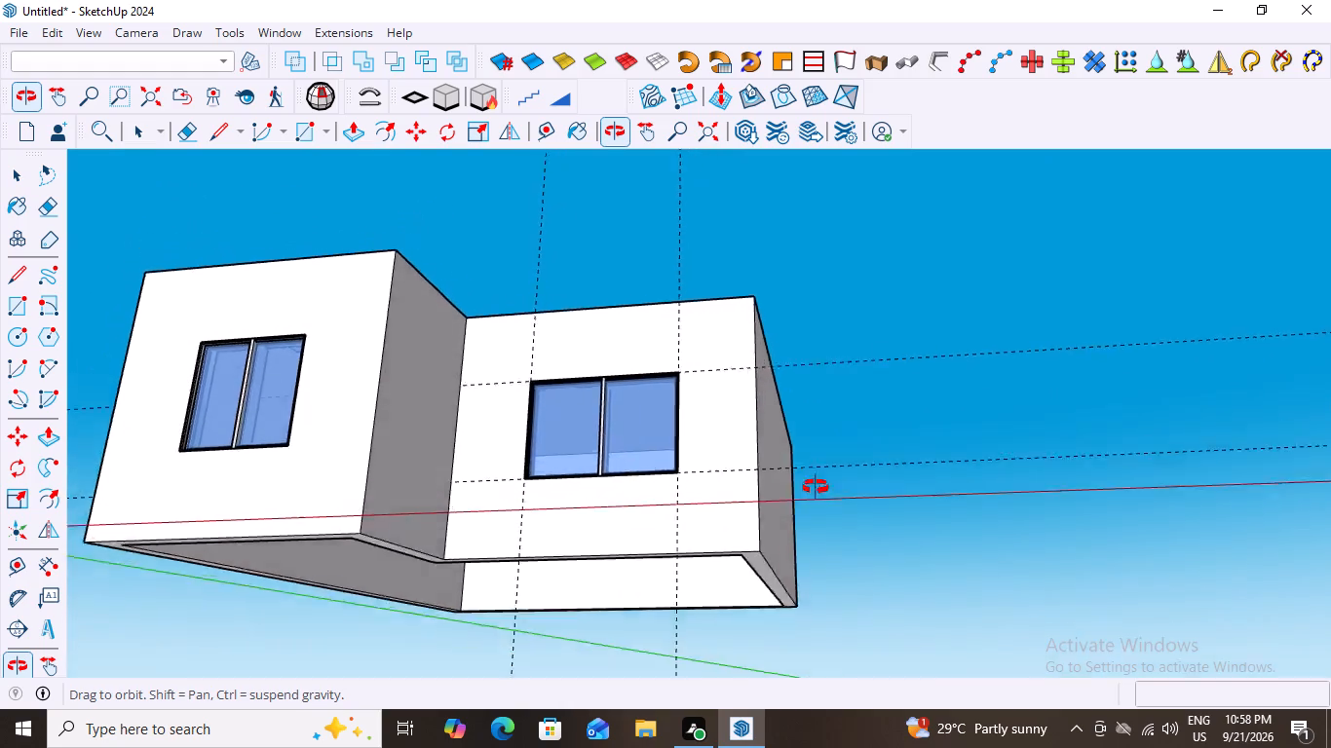
{"action": "middle_click_drag", "start_coordinate": [816, 487], "coordinate": [945, 599]}
{"action": "scroll", "coordinate": [805, 601], "scroll_direction": "up", "scroll_amount": 2}
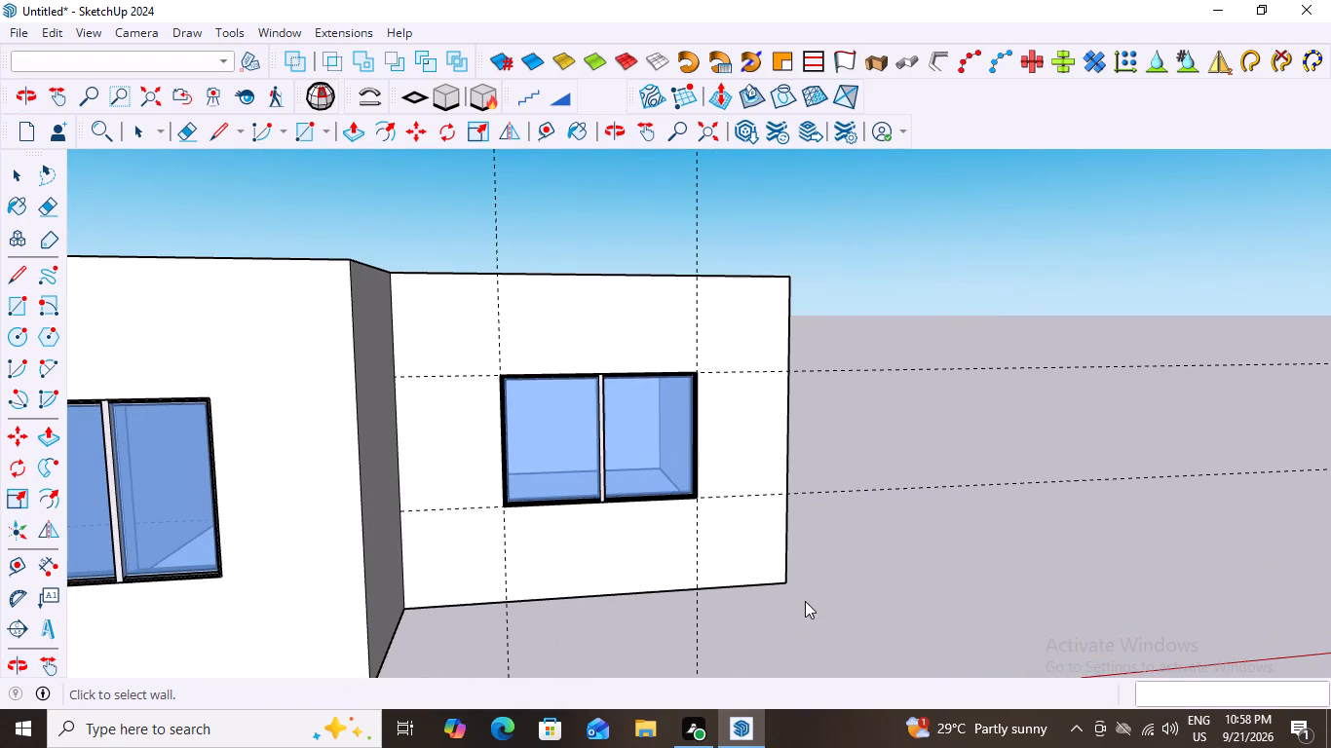
{"action": "scroll", "coordinate": [805, 608], "scroll_direction": "down", "scroll_amount": 3}
{"action": "middle_click_drag", "start_coordinate": [796, 618], "coordinate": [749, 571]}
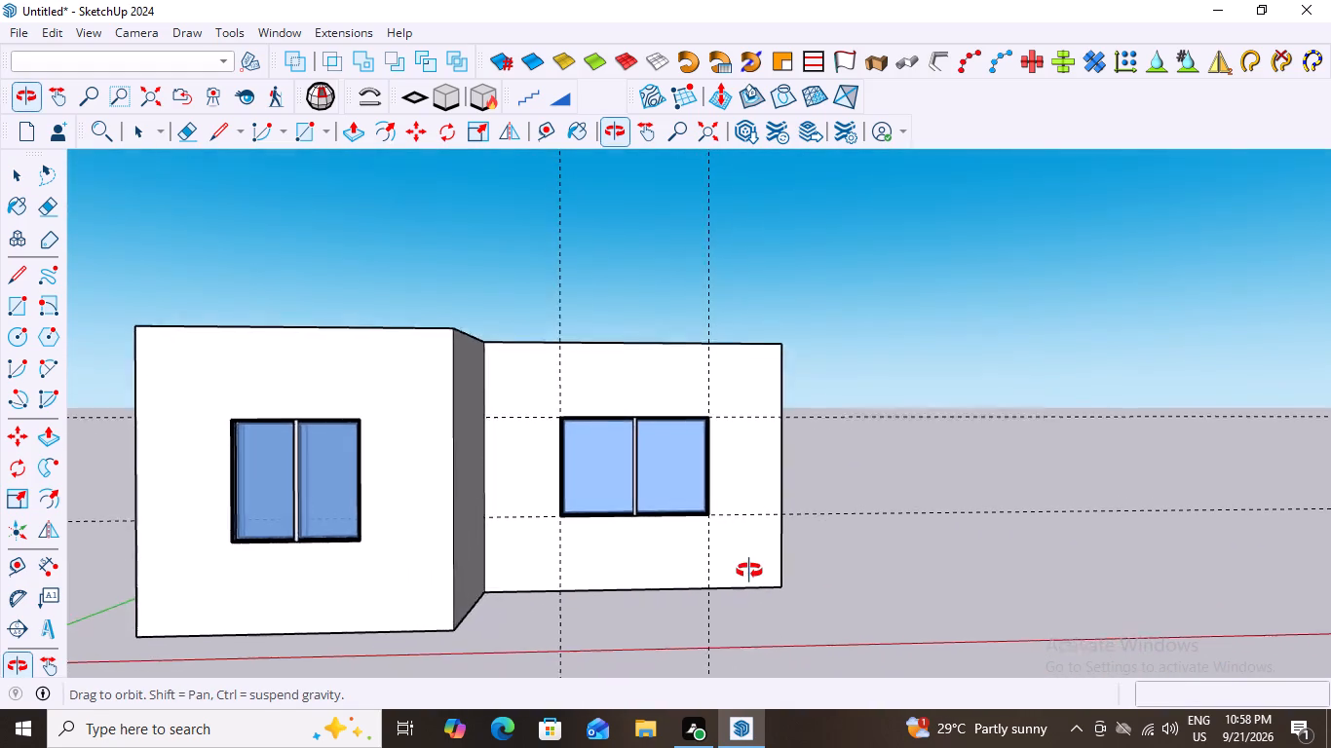
Leave the window tool, clear the selection and delete all the guides in the model.
{"action": "middle_click_drag", "start_coordinate": [749, 571], "coordinate": [780, 590]}
{"action": "scroll", "coordinate": [780, 590], "scroll_direction": "up", "scroll_amount": 1}
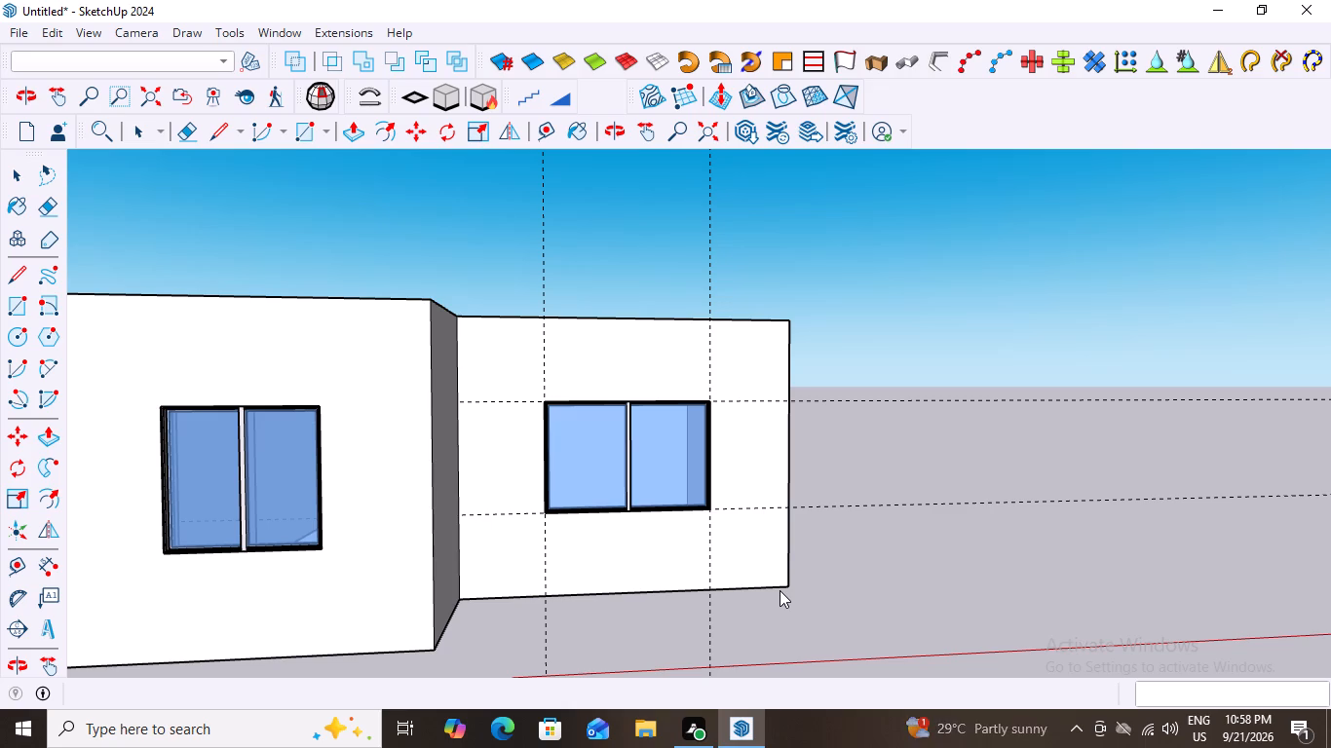
{"action": "key", "text": "space"}
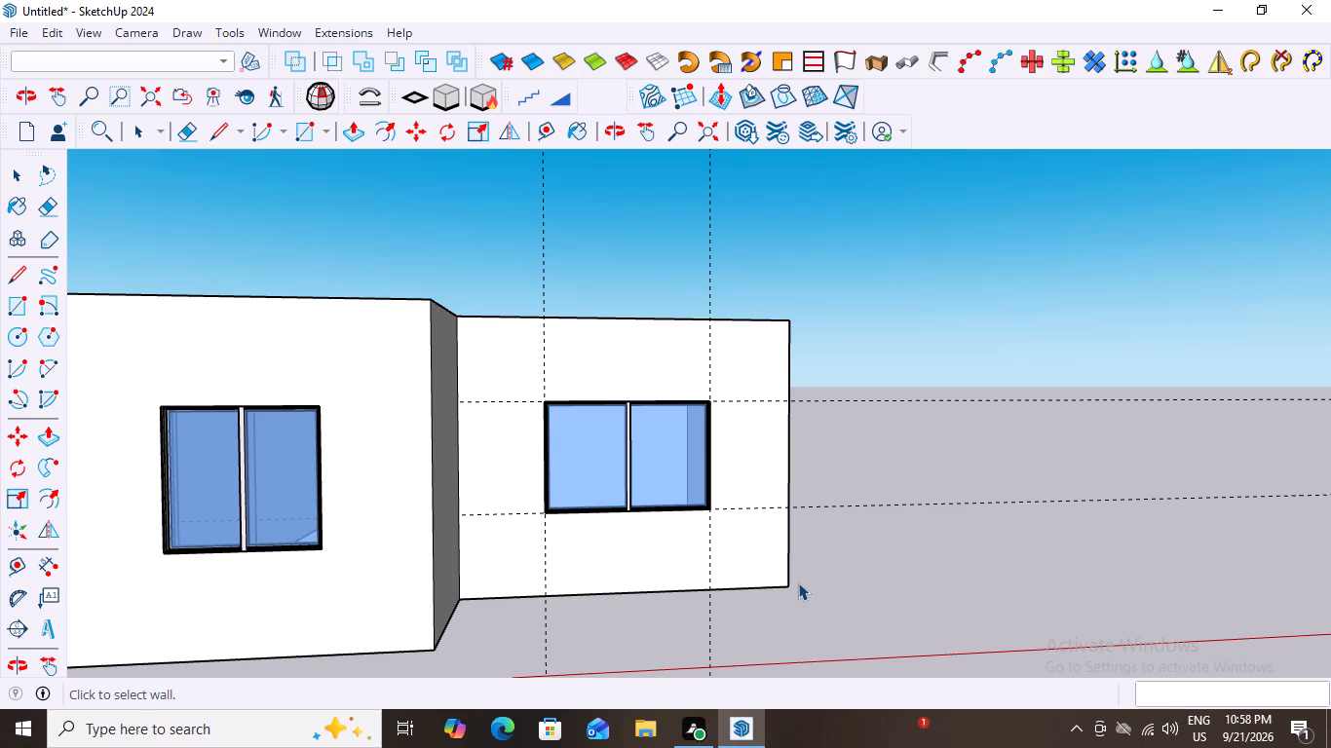
{"action": "key", "text": "space"}
{"action": "left_click", "coordinate": [890, 267]}
{"action": "scroll", "coordinate": [879, 345], "scroll_direction": "down", "scroll_amount": 6}
{"action": "middle_click_drag", "start_coordinate": [821, 436], "coordinate": [806, 462]}
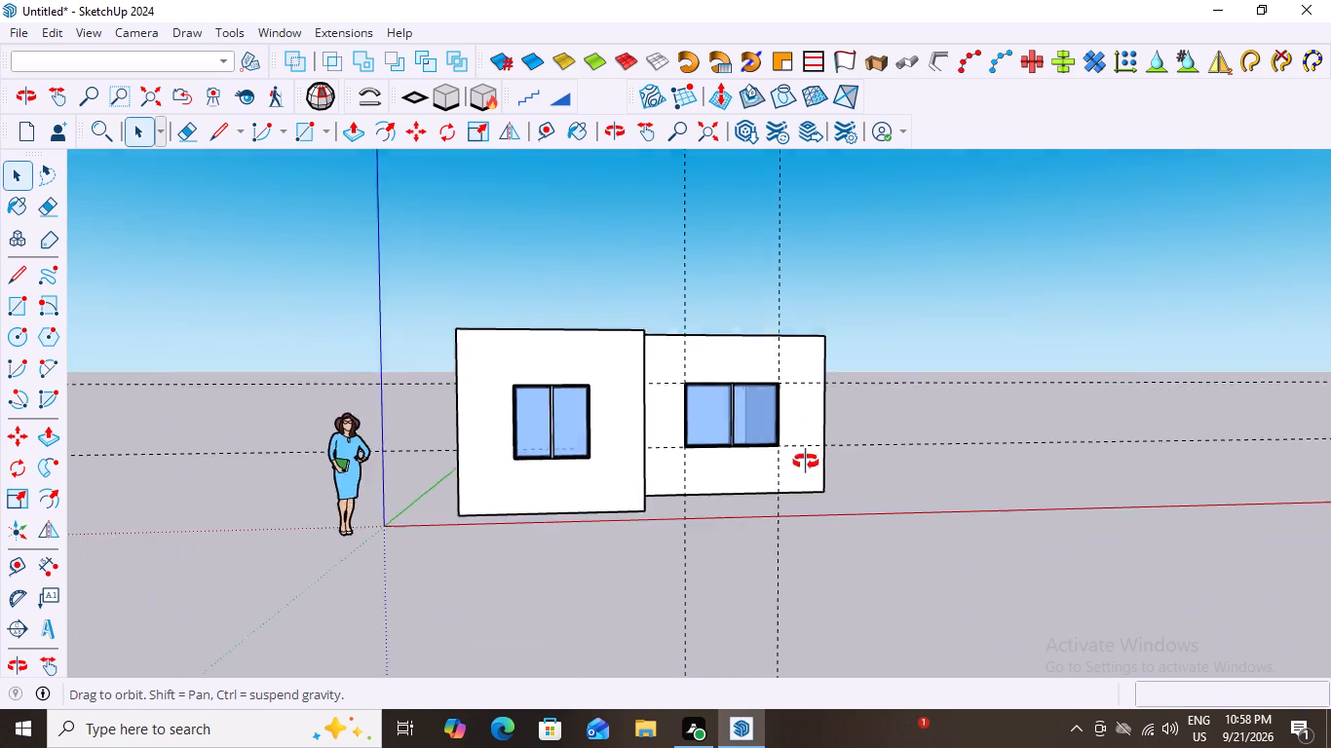
{"action": "middle_click_drag", "start_coordinate": [806, 462], "coordinate": [817, 538]}
{"action": "scroll", "coordinate": [600, 262], "scroll_direction": "up", "scroll_amount": 2}
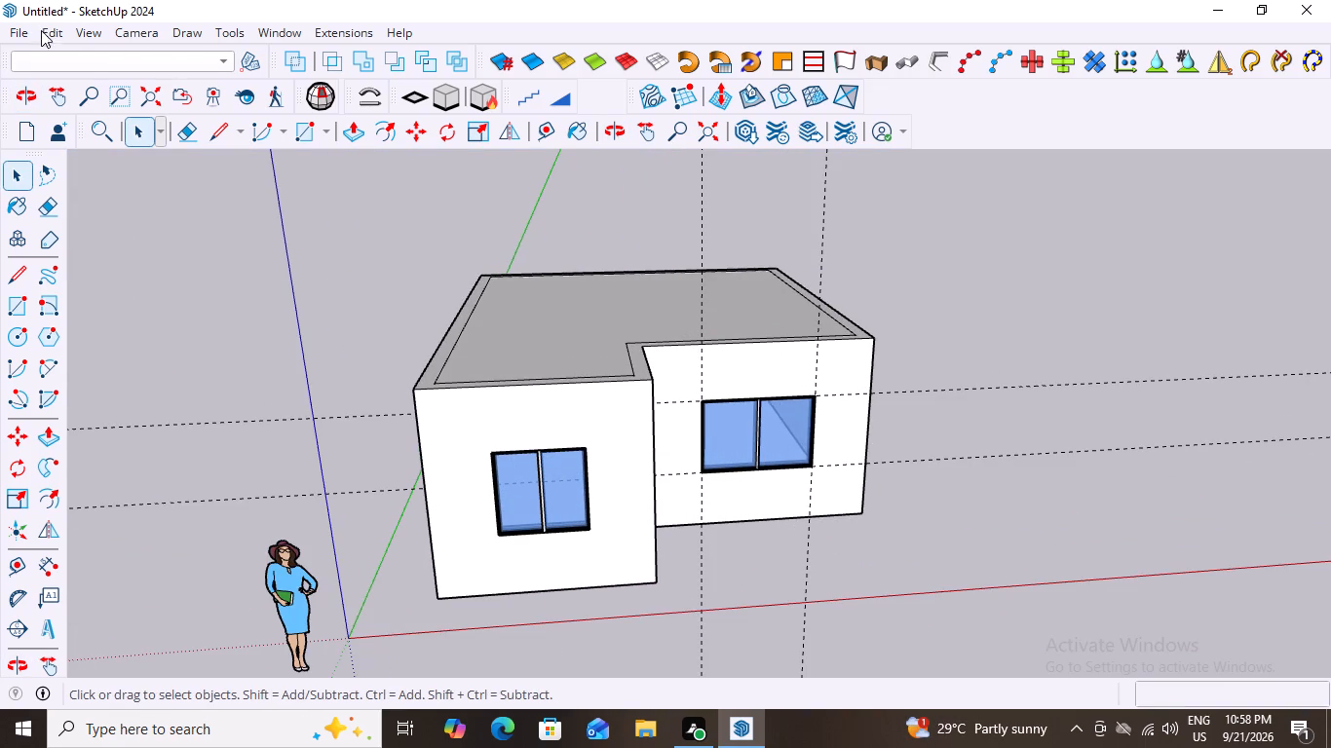
{"action": "left_click", "coordinate": [52, 34]}
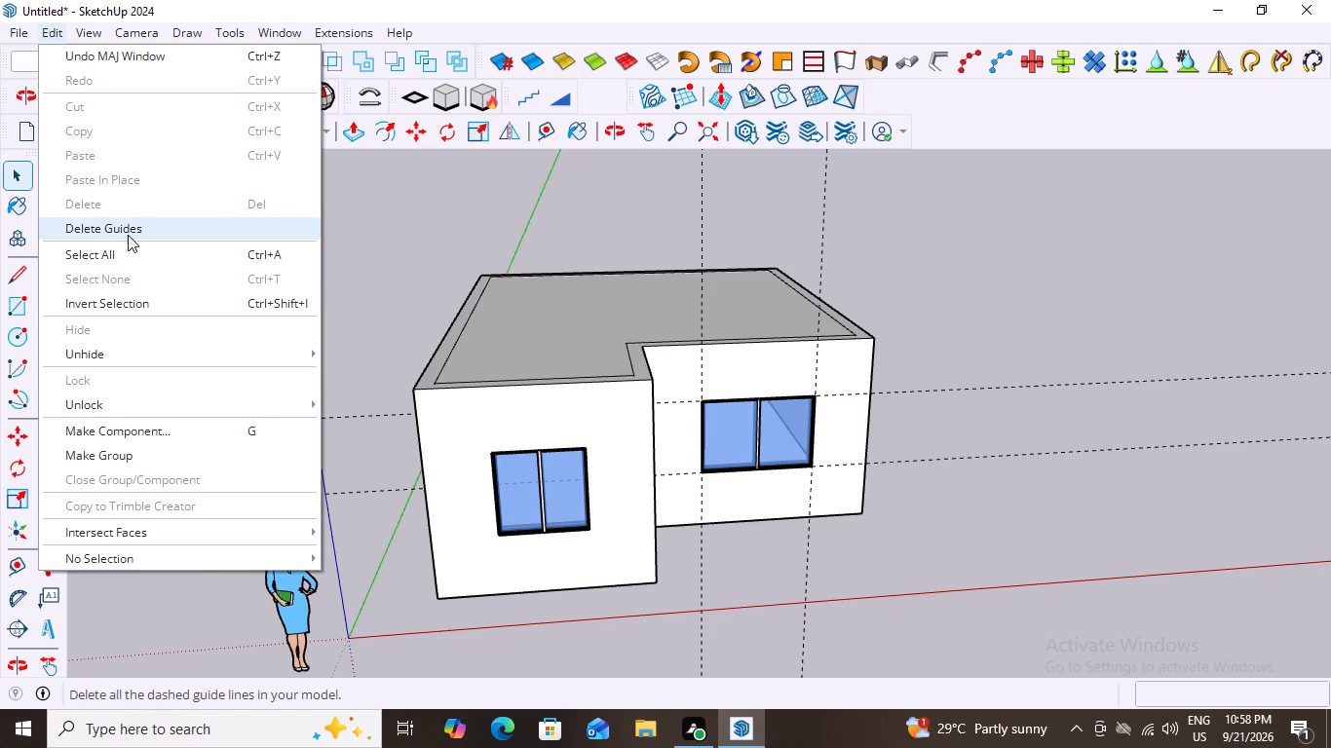
{"action": "left_click", "coordinate": [128, 225]}
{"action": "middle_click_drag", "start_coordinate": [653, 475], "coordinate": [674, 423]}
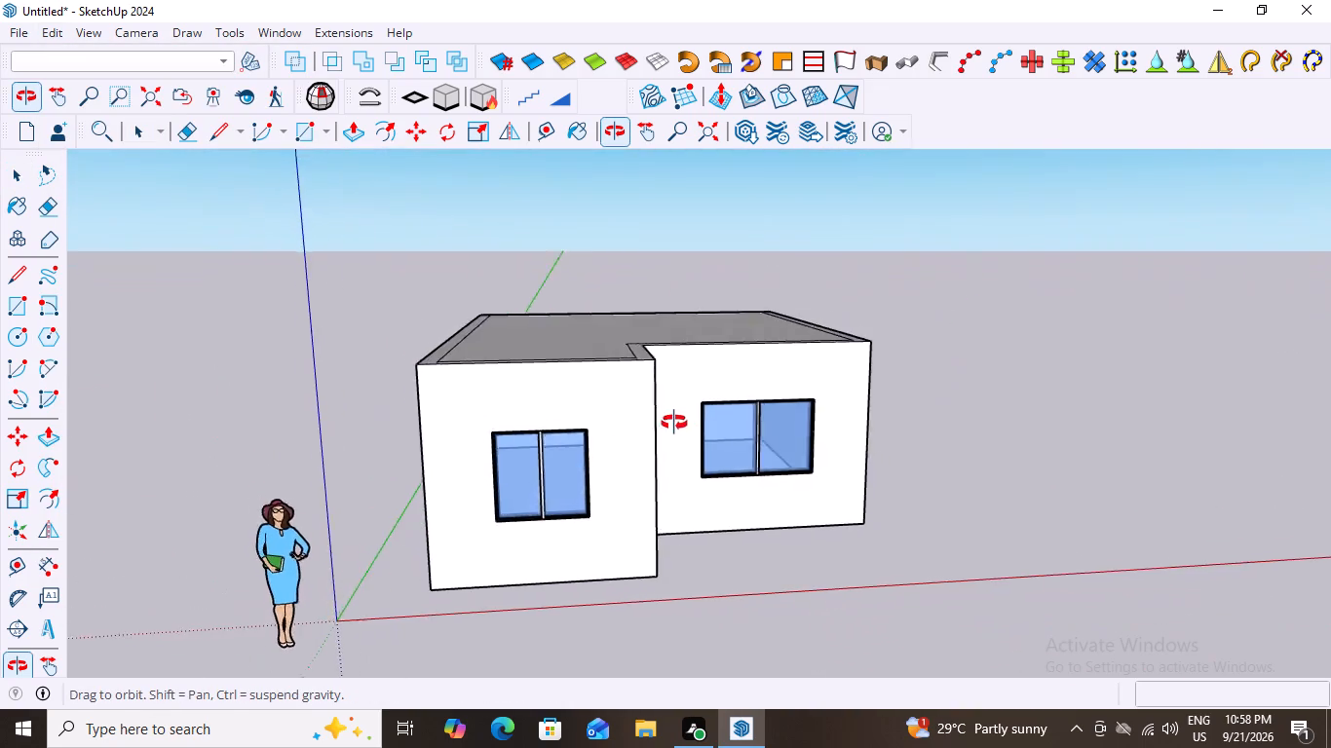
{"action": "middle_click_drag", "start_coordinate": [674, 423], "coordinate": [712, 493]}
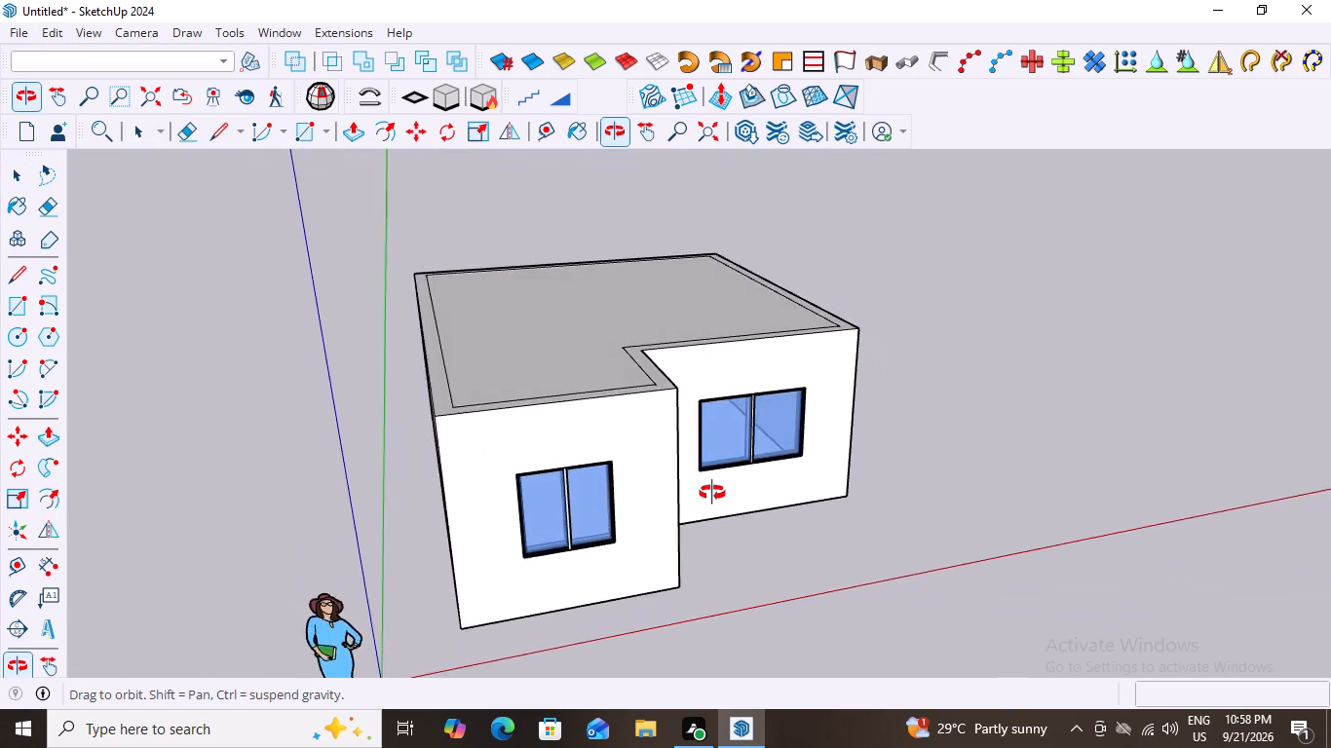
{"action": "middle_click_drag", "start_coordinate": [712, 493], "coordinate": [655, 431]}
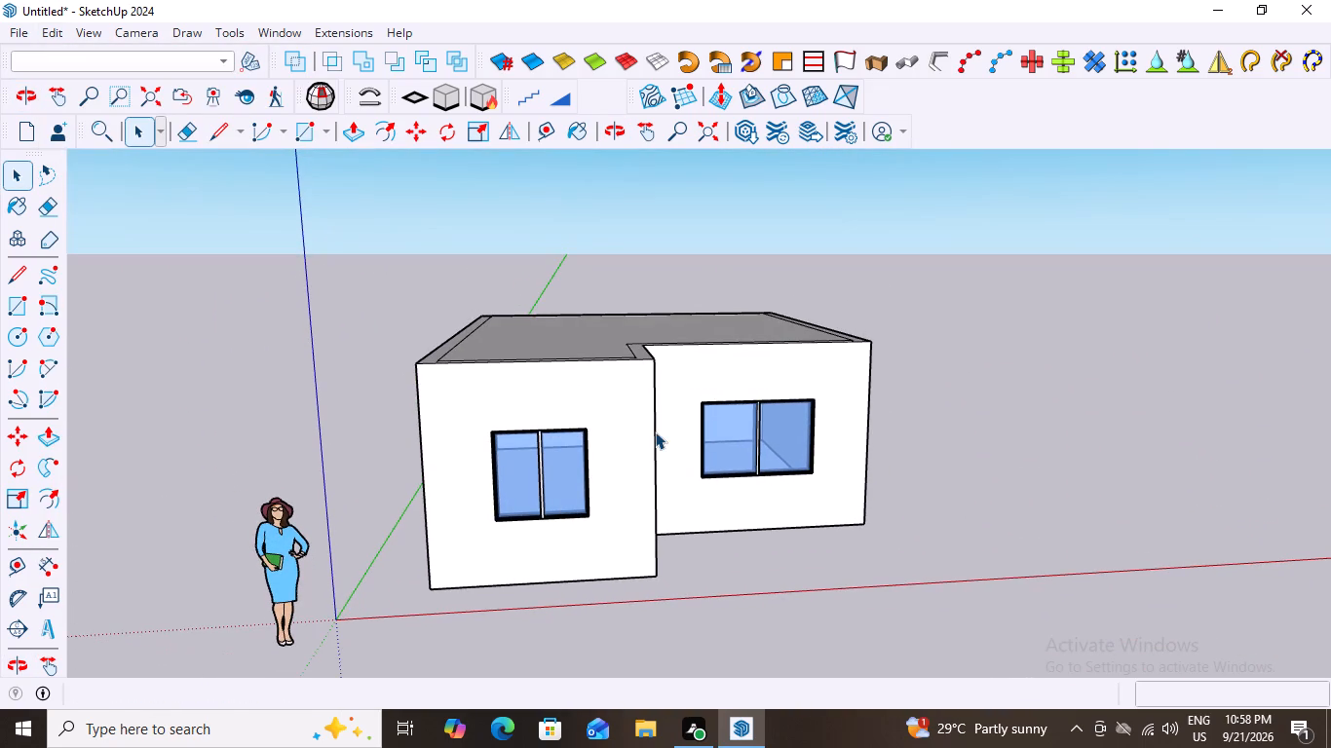
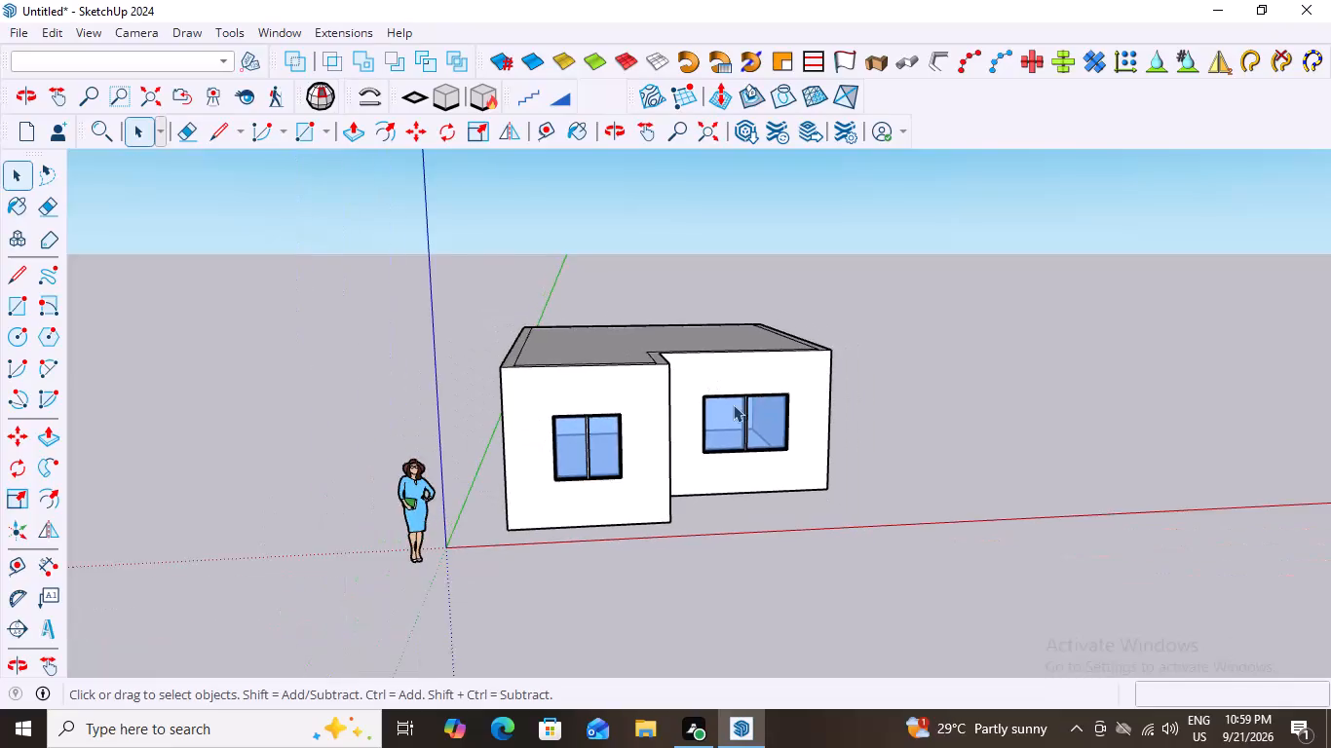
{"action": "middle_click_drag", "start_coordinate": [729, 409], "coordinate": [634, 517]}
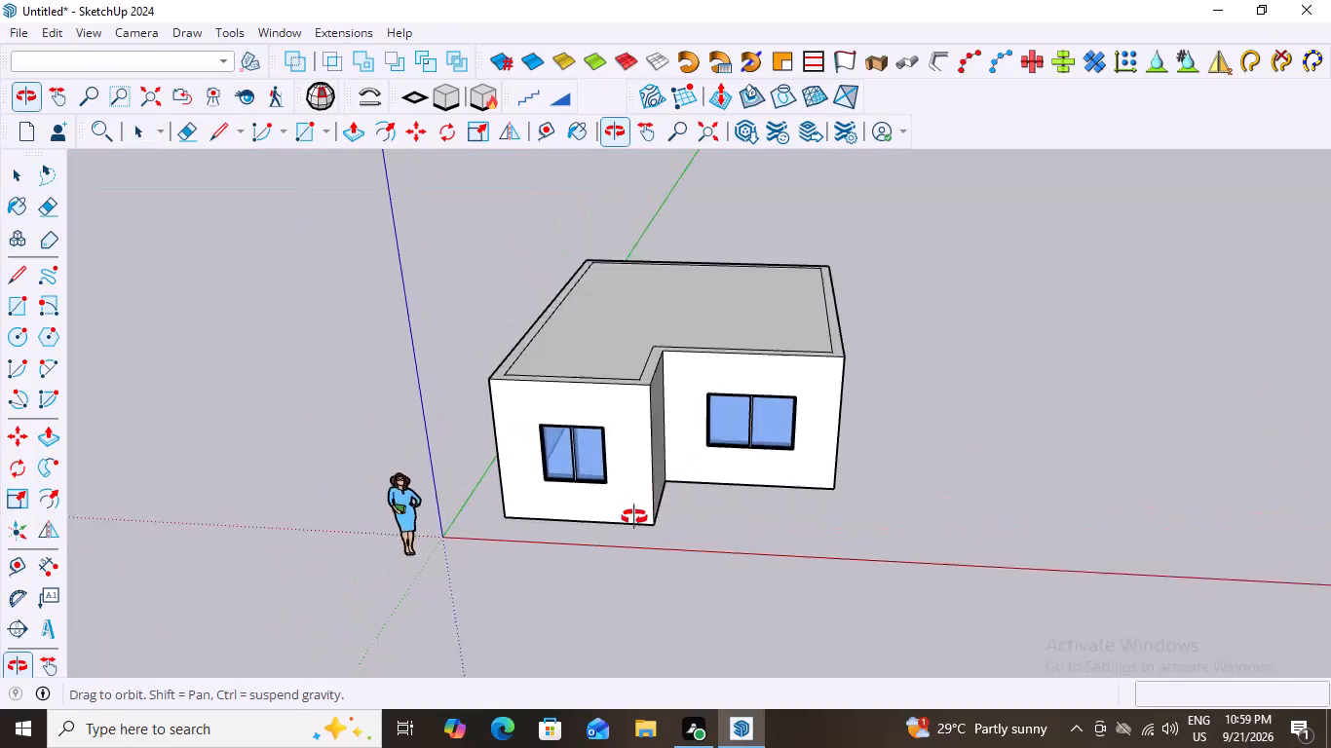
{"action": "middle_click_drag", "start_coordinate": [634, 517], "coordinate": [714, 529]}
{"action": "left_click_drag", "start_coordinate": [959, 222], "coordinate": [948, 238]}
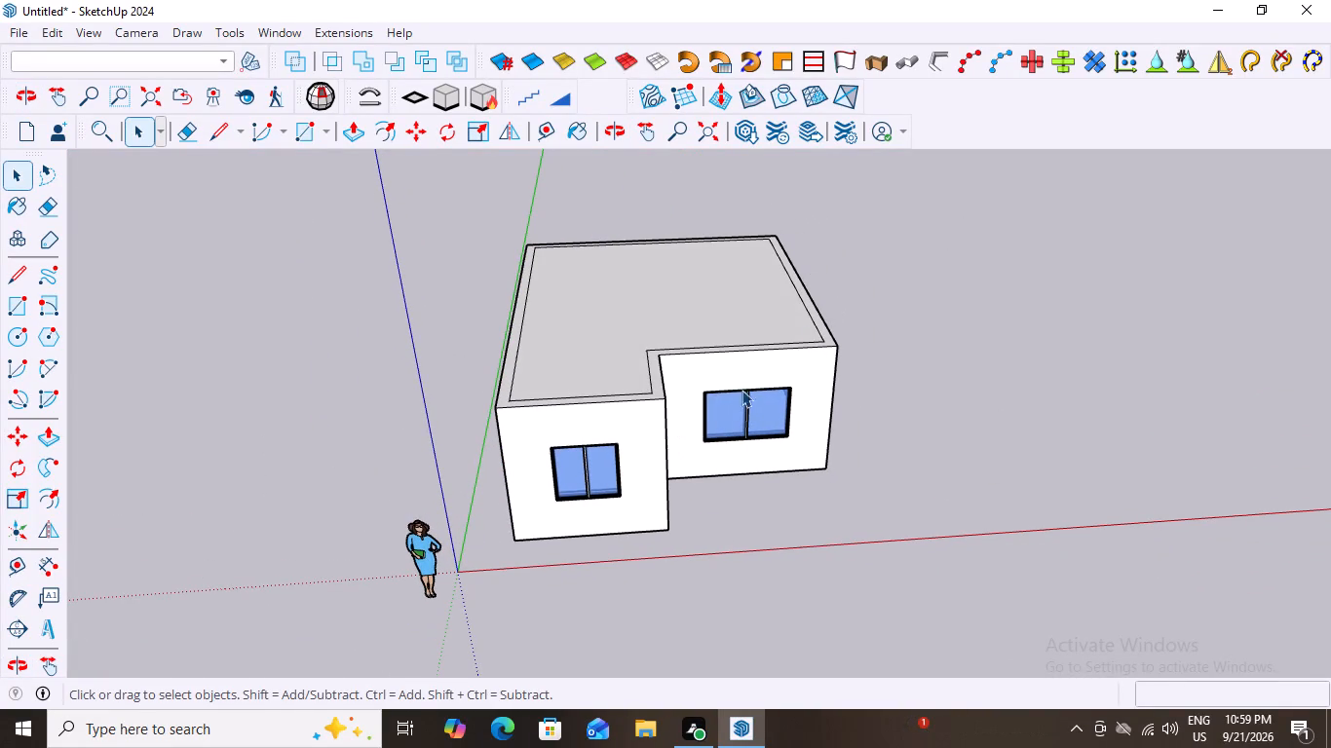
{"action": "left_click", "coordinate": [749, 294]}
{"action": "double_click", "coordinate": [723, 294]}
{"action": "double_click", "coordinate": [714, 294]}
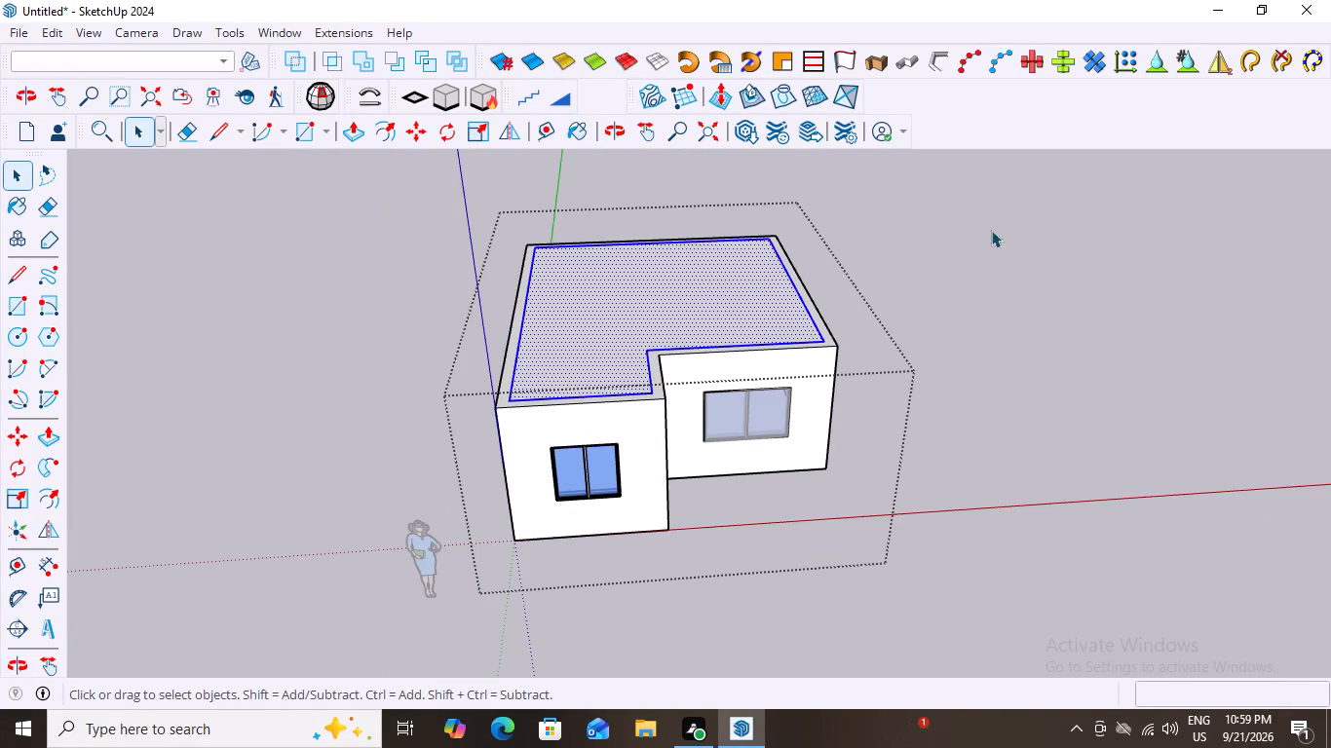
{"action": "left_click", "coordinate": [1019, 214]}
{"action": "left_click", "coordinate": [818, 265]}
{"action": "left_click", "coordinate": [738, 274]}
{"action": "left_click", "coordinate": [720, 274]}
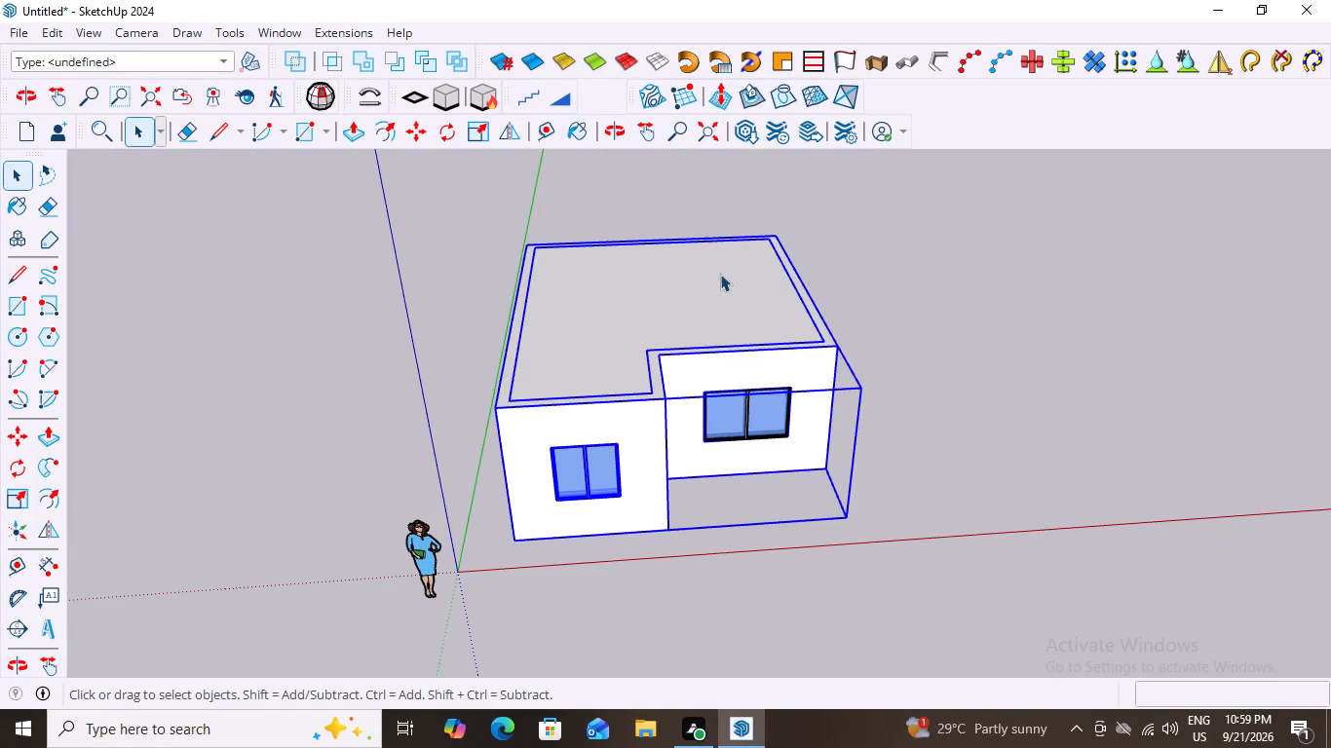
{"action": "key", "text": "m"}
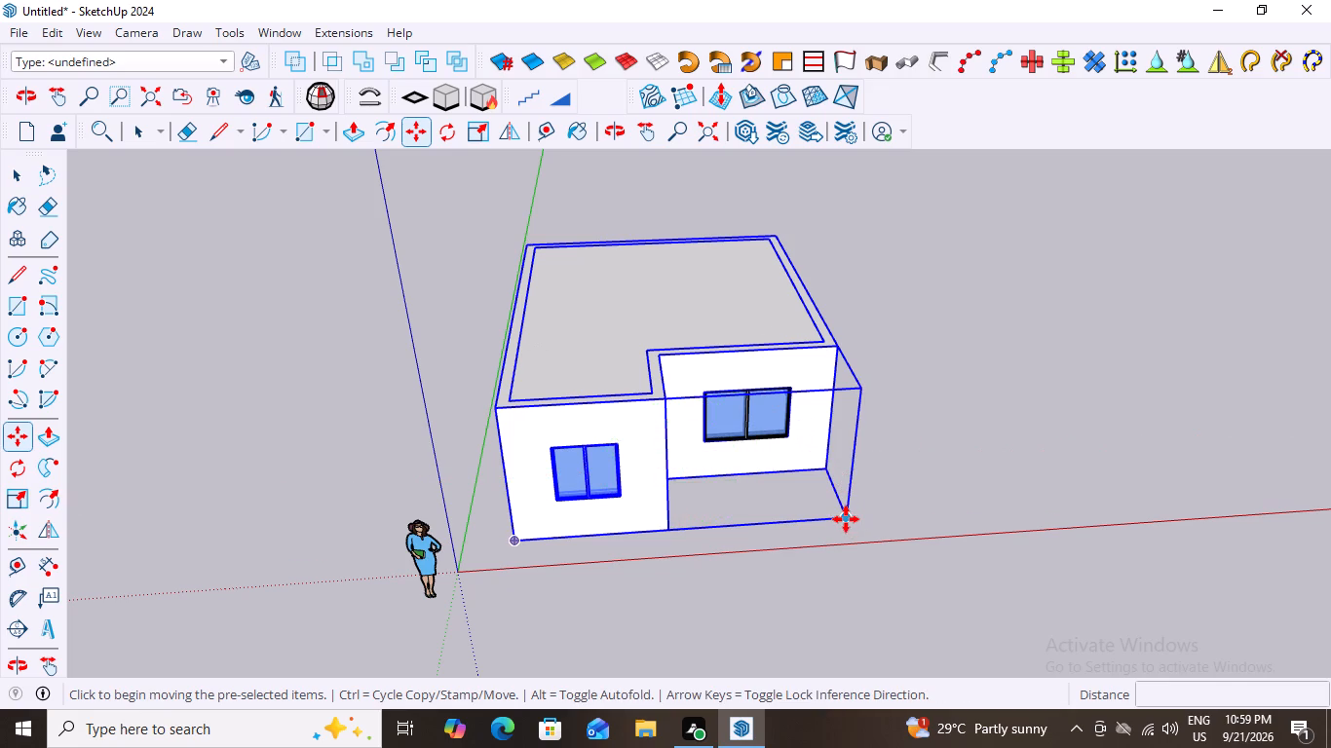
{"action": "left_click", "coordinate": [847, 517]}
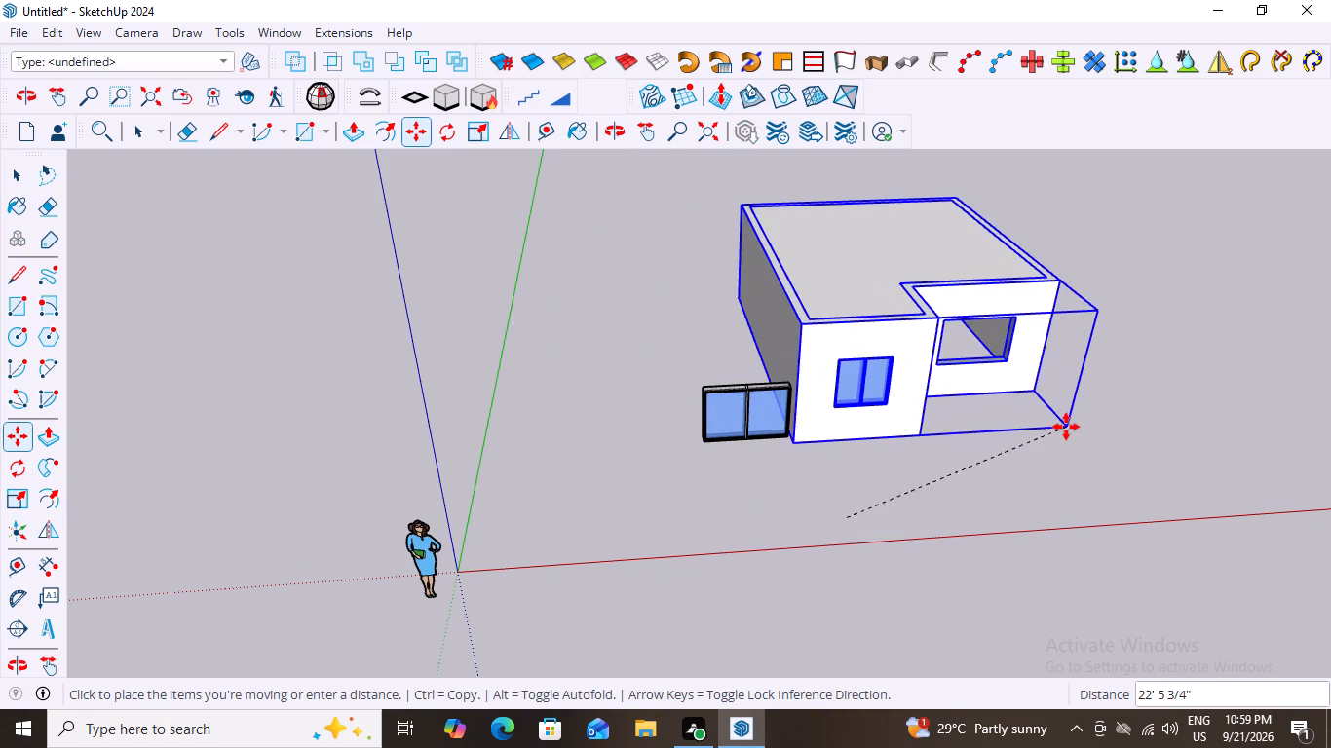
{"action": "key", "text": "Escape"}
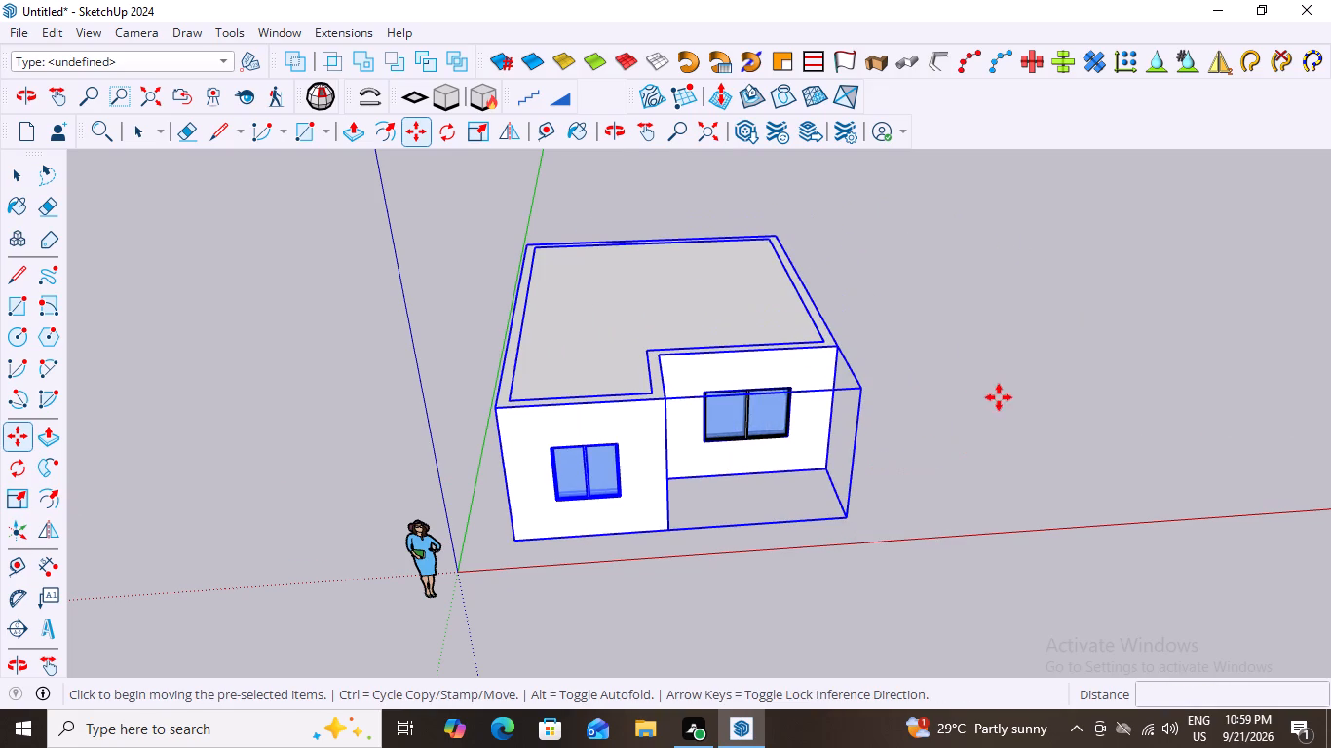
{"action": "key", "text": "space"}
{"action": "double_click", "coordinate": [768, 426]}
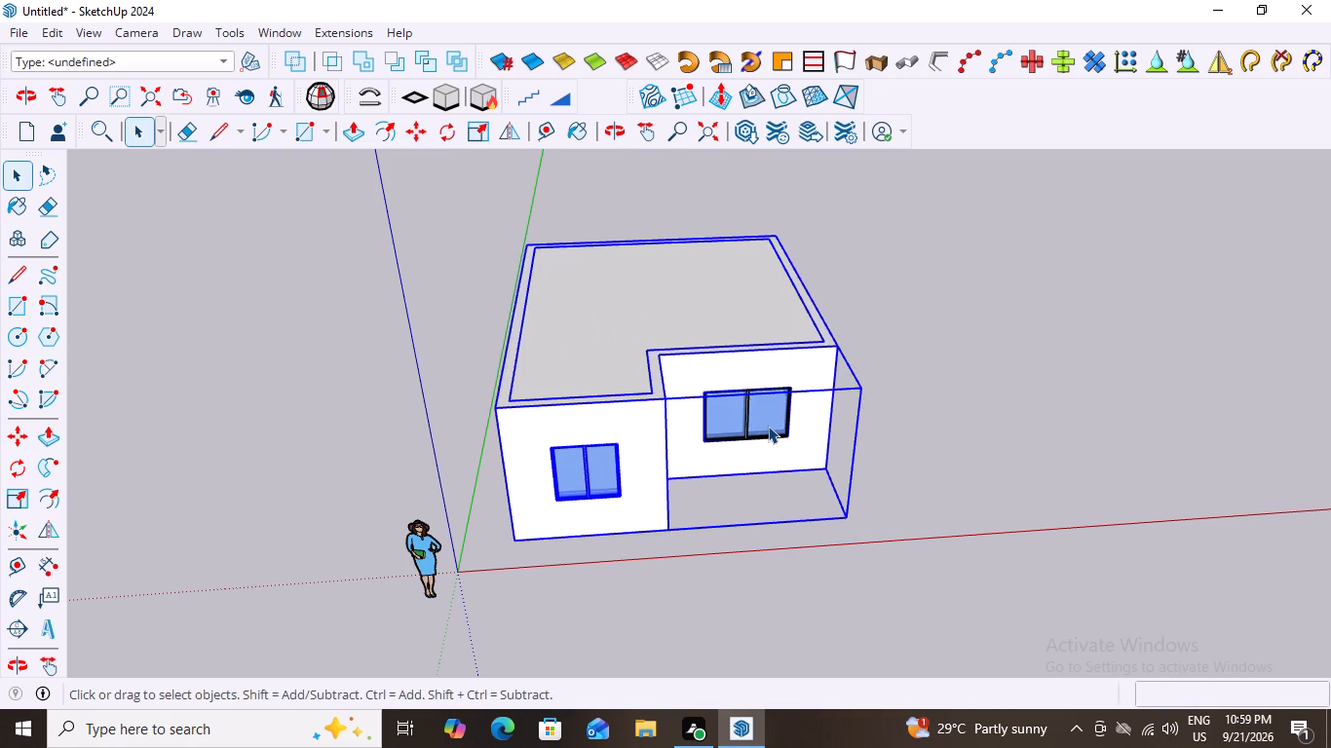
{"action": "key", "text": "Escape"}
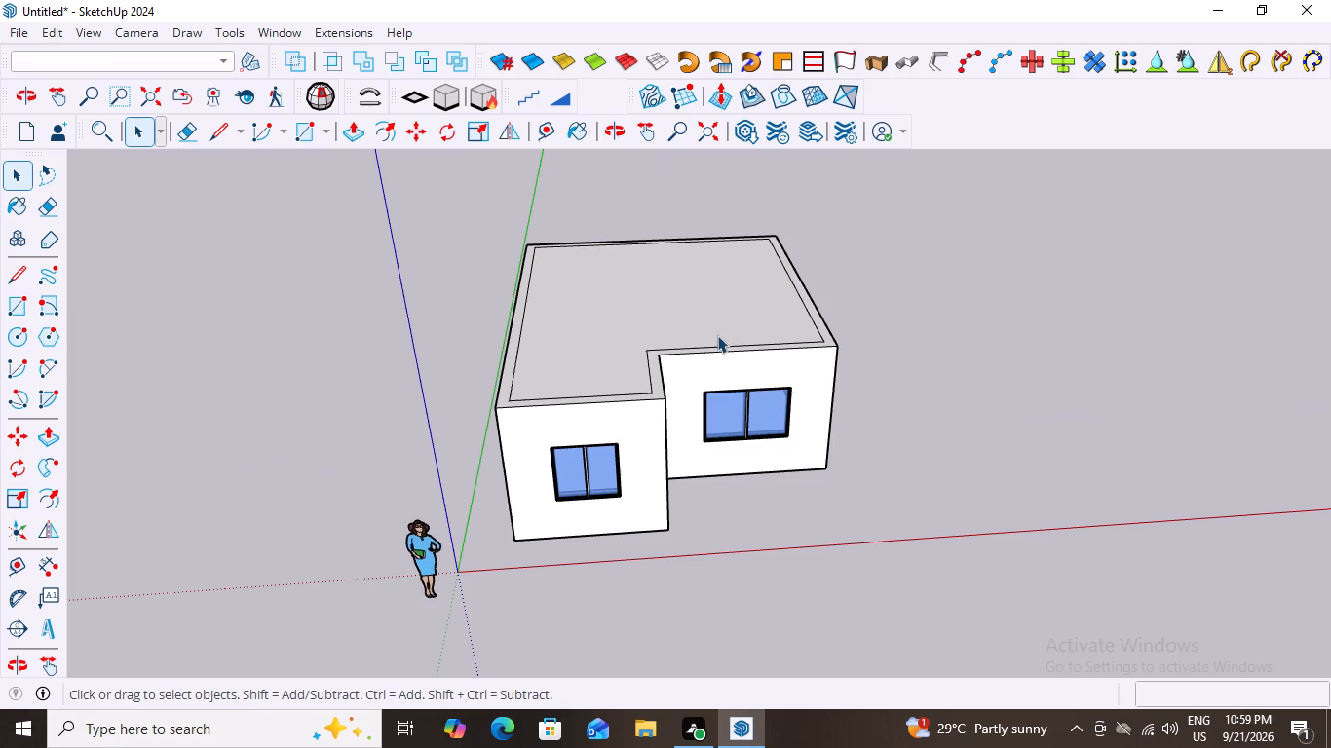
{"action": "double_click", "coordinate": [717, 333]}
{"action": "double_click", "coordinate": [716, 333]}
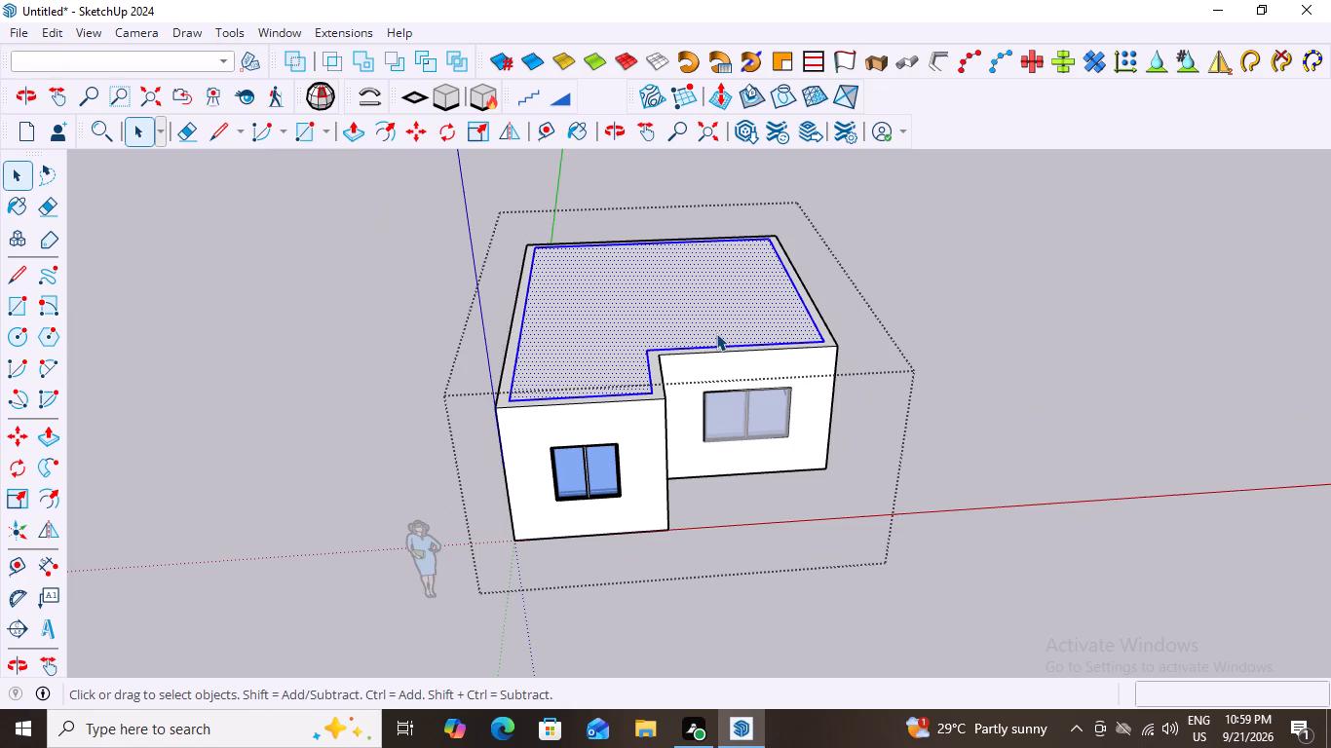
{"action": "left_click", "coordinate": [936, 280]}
Move the L-shaped building together with the recessed wall's window about 67' 9" away from its place near the origin.
{"action": "left_click", "coordinate": [827, 469]}
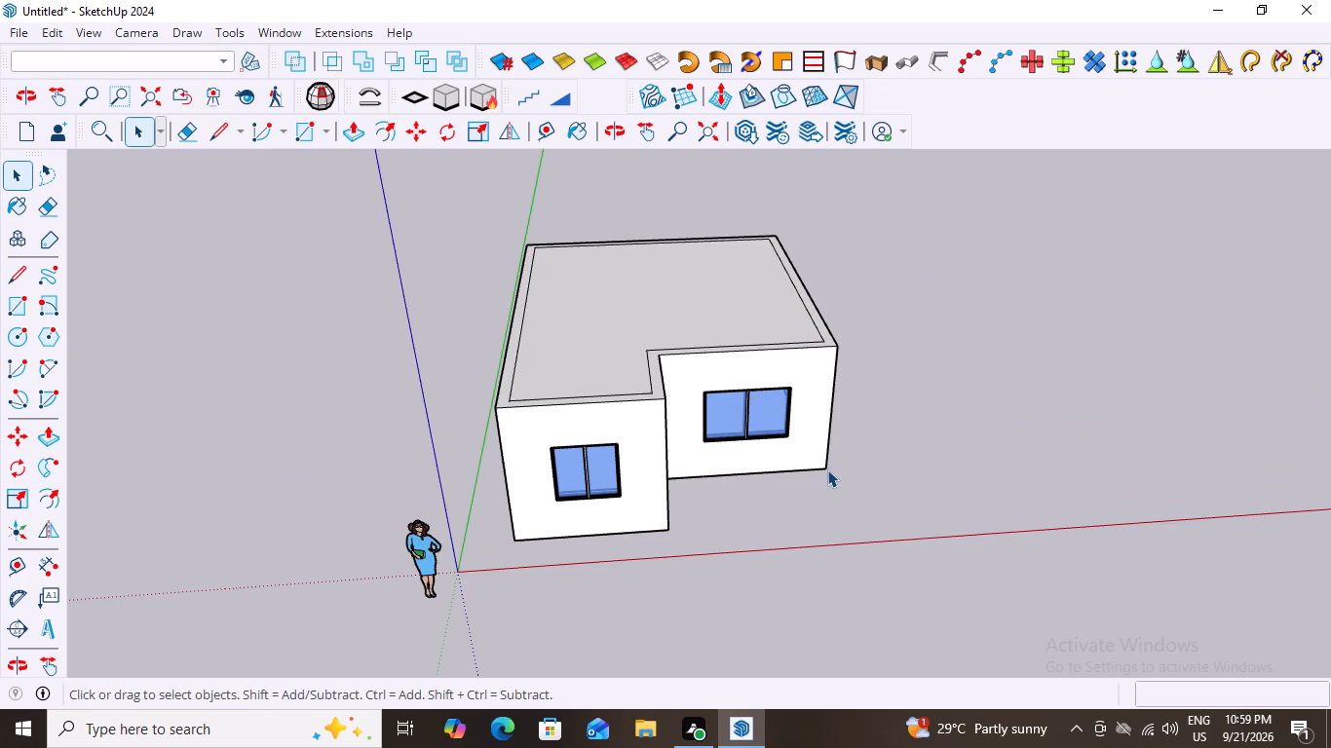
{"action": "left_click", "coordinate": [704, 440], "text": "shift"}
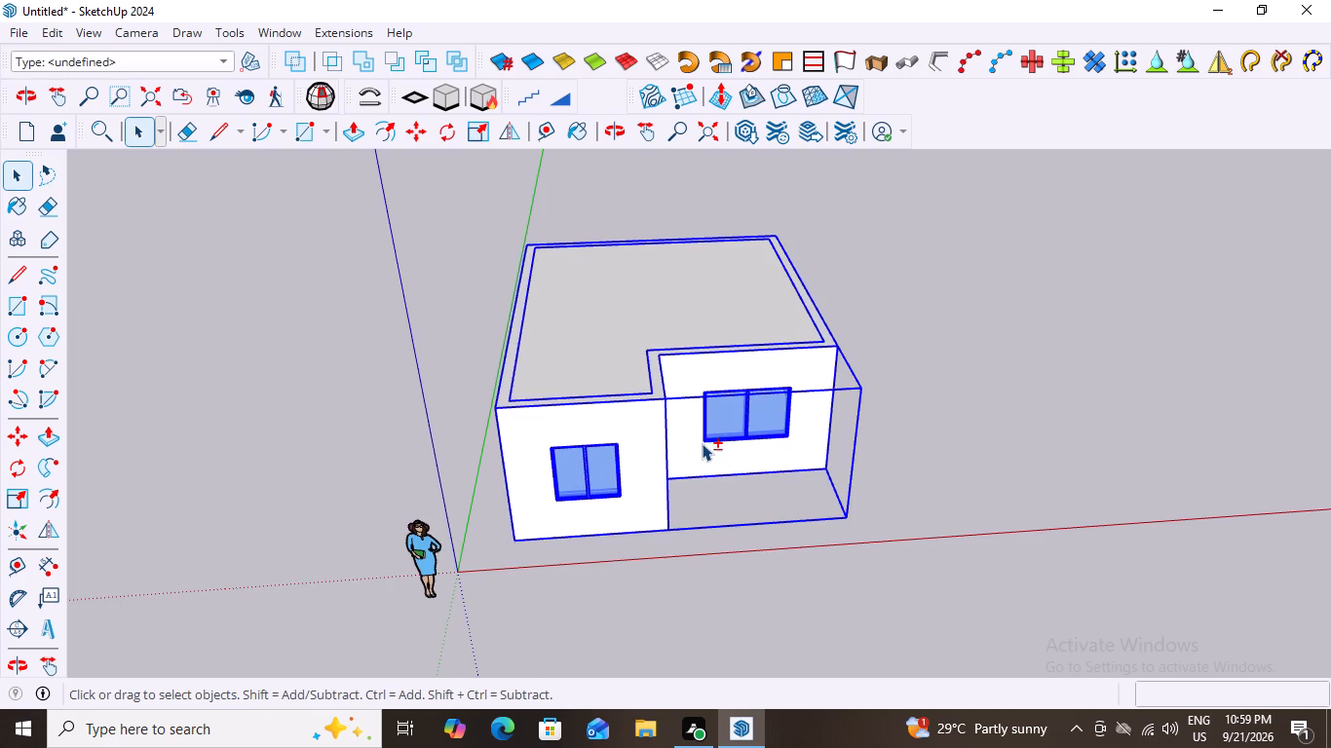
{"action": "key", "text": "m"}
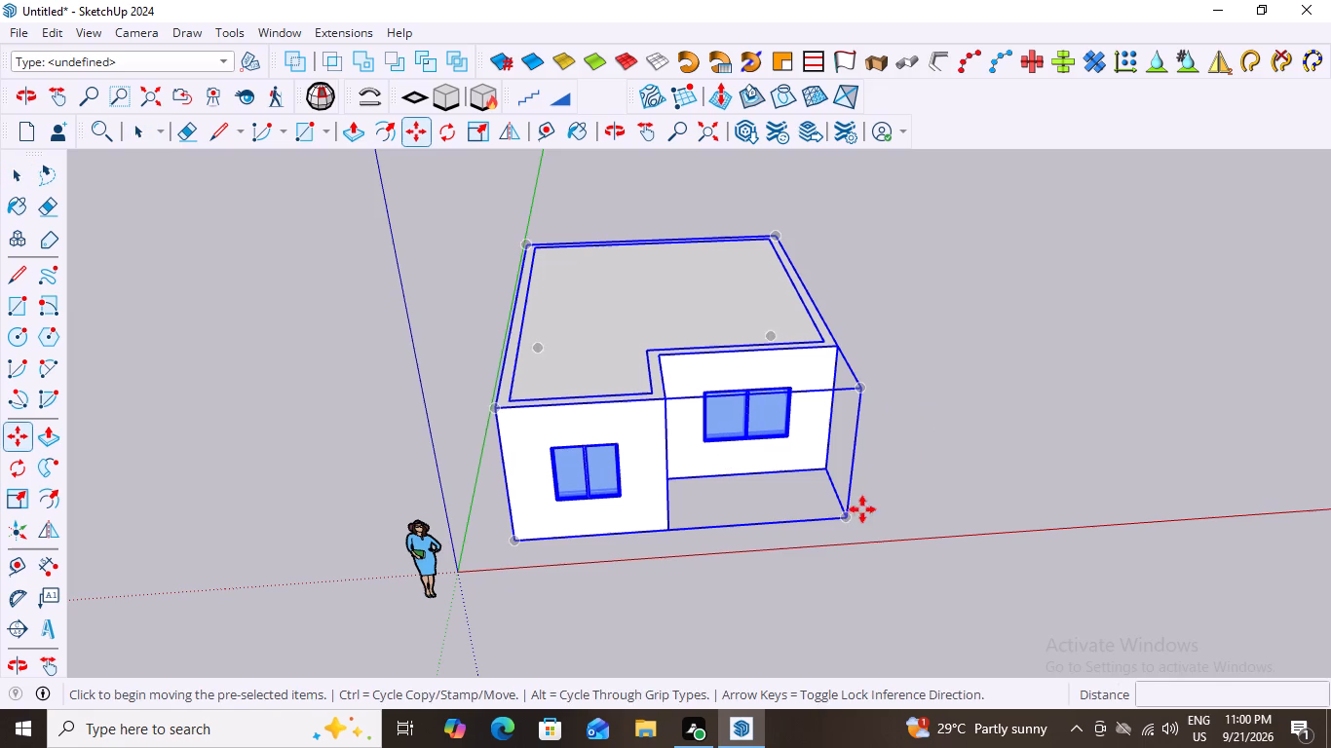
{"action": "left_click", "coordinate": [843, 516]}
{"action": "scroll", "coordinate": [1000, 454], "scroll_direction": "down", "scroll_amount": 6}
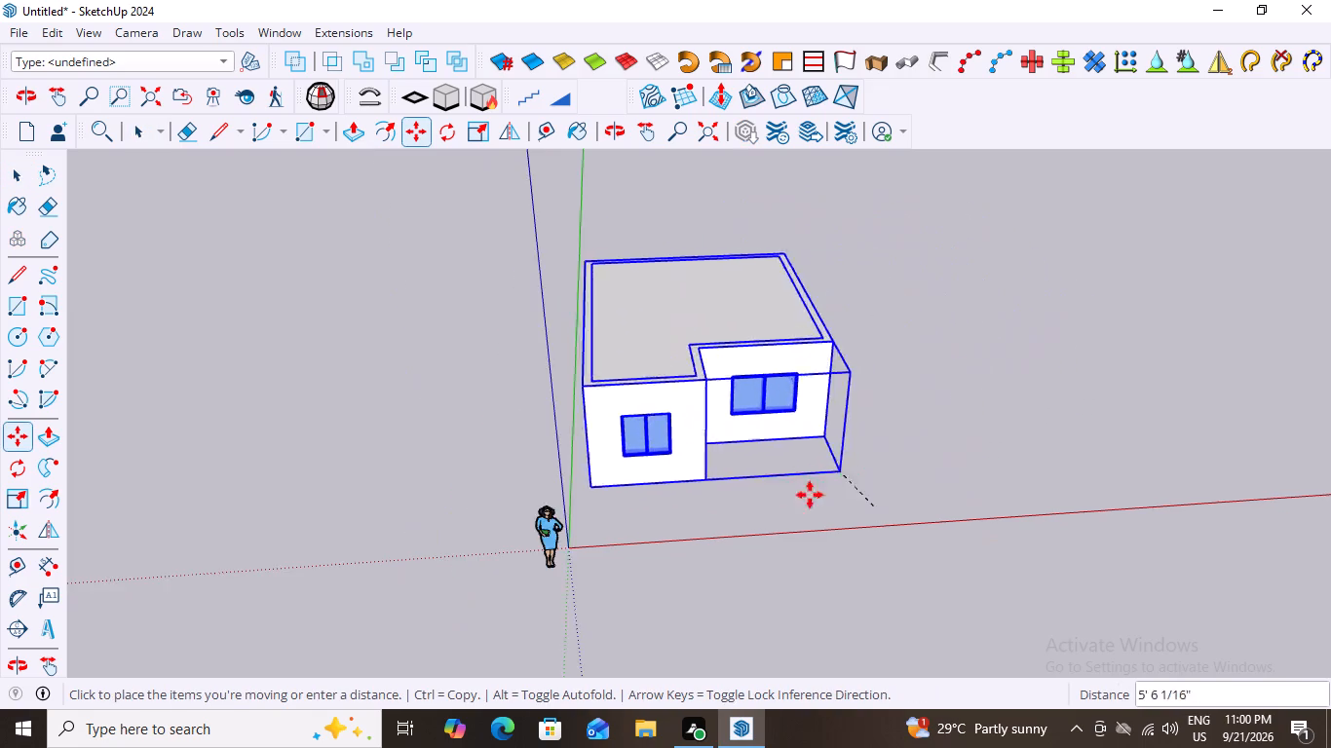
{"action": "scroll", "coordinate": [810, 495], "scroll_direction": "down", "scroll_amount": 6}
{"action": "middle_click_drag", "start_coordinate": [1074, 416], "coordinate": [964, 436]}
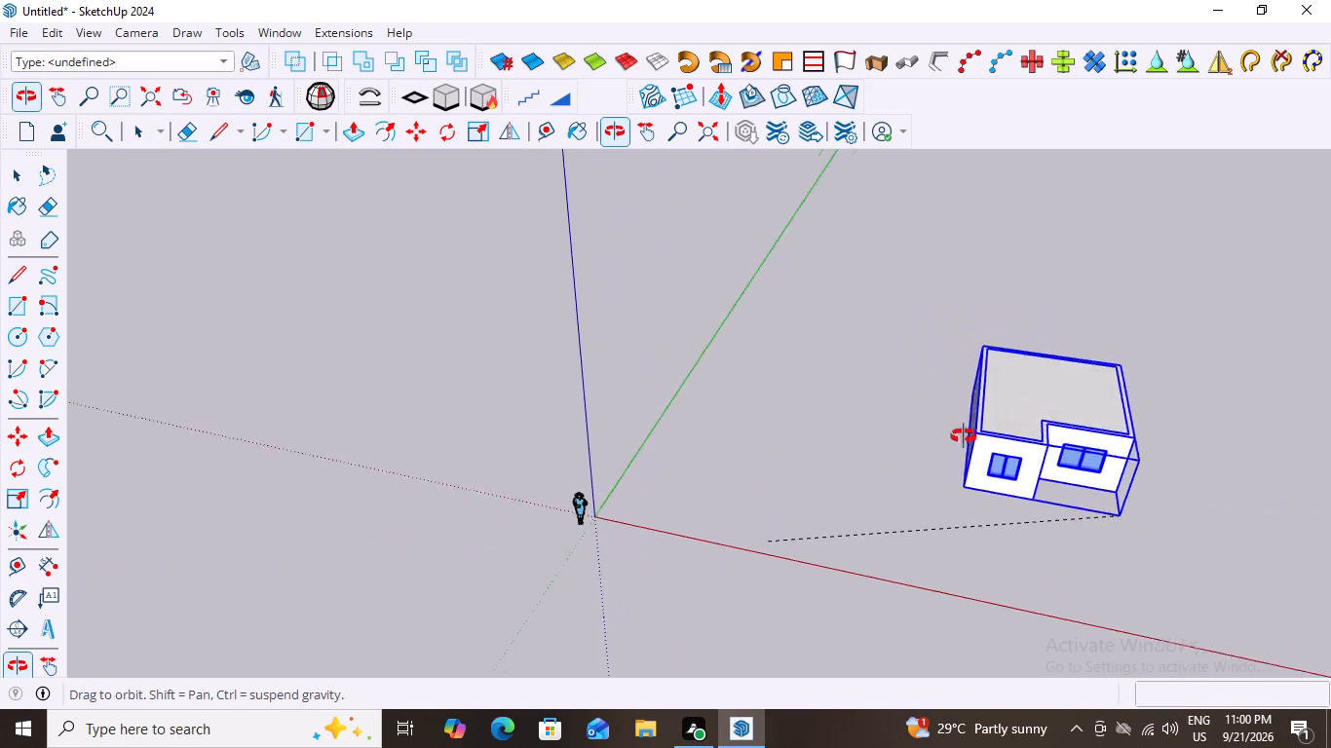
{"action": "middle_click_drag", "start_coordinate": [964, 436], "coordinate": [1013, 439]}
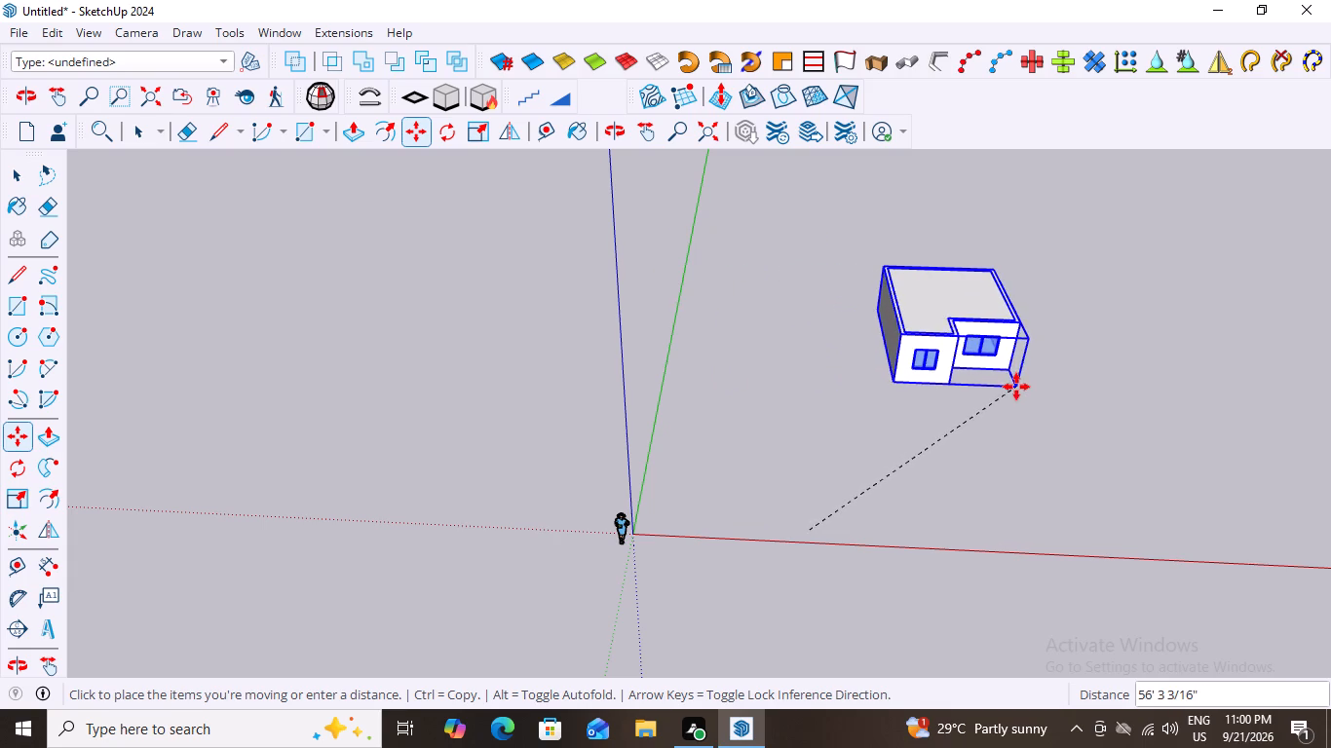
{"action": "middle_click", "coordinate": [1012, 384]}
{"action": "left_click", "coordinate": [1023, 355]}
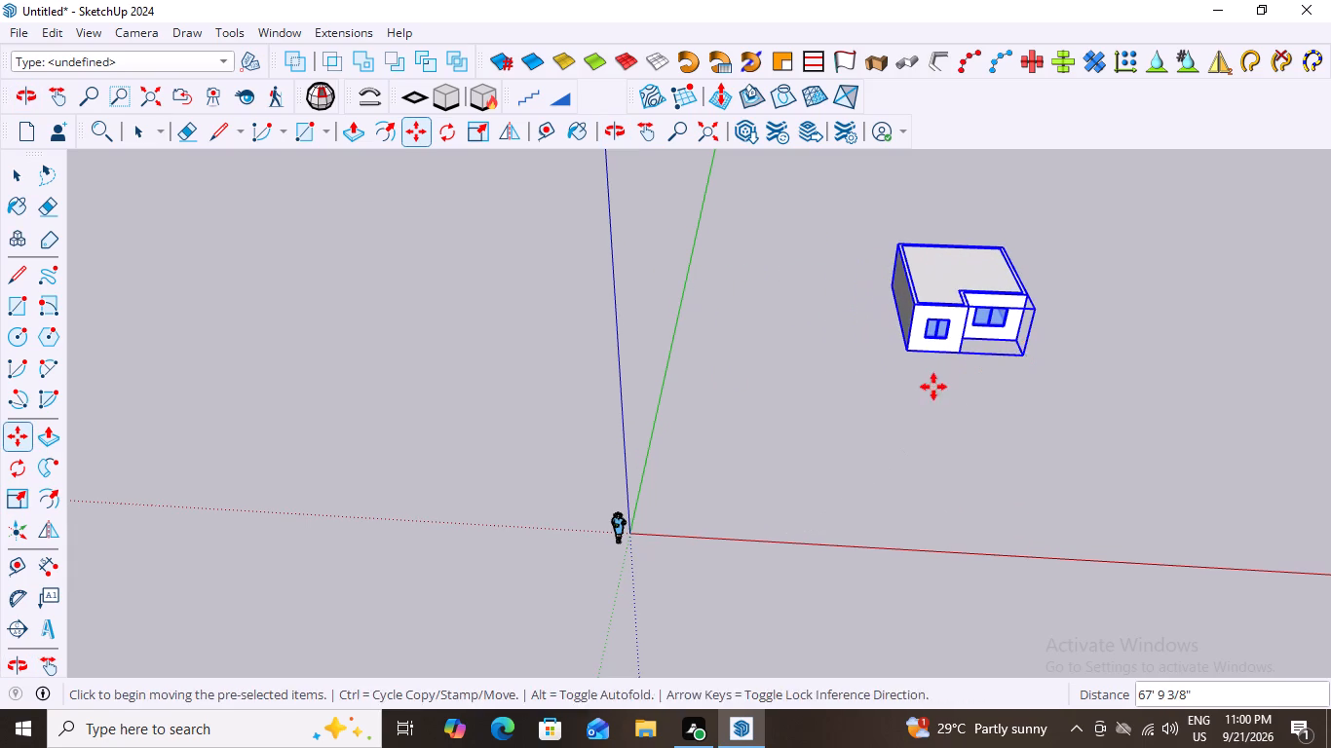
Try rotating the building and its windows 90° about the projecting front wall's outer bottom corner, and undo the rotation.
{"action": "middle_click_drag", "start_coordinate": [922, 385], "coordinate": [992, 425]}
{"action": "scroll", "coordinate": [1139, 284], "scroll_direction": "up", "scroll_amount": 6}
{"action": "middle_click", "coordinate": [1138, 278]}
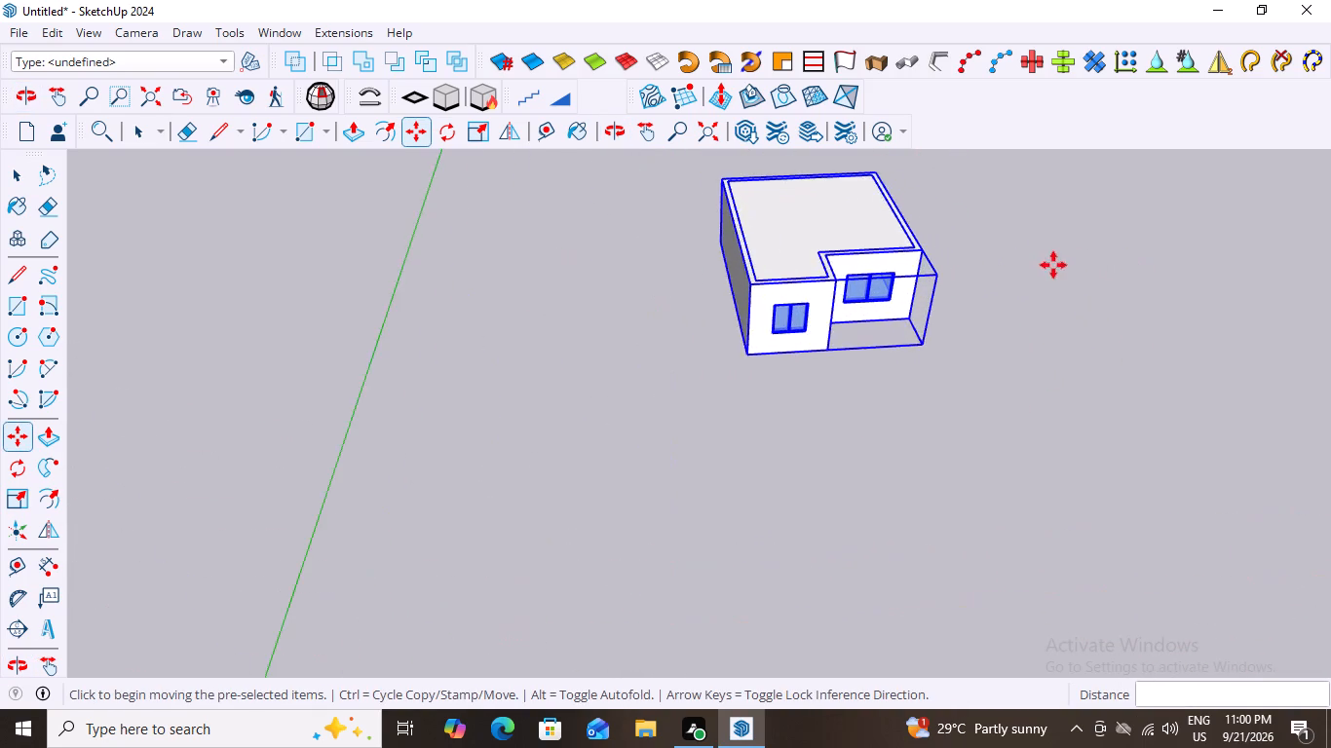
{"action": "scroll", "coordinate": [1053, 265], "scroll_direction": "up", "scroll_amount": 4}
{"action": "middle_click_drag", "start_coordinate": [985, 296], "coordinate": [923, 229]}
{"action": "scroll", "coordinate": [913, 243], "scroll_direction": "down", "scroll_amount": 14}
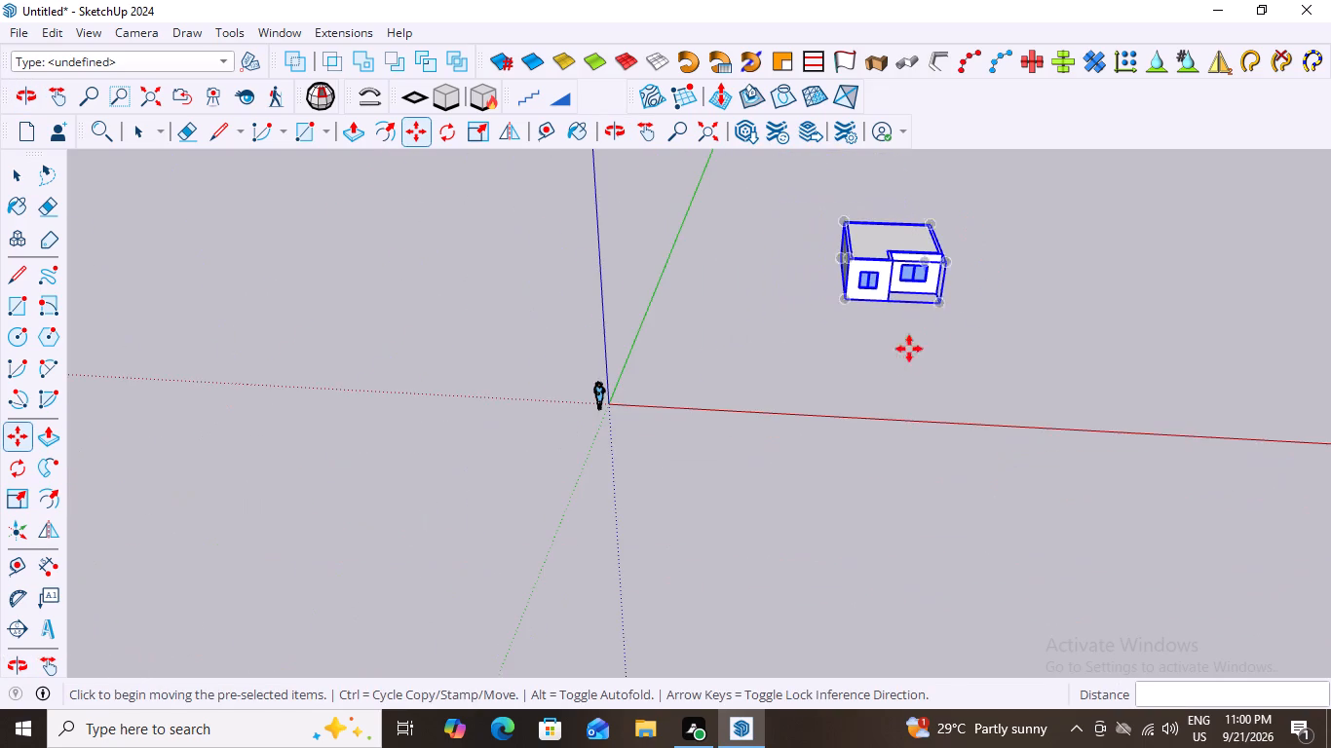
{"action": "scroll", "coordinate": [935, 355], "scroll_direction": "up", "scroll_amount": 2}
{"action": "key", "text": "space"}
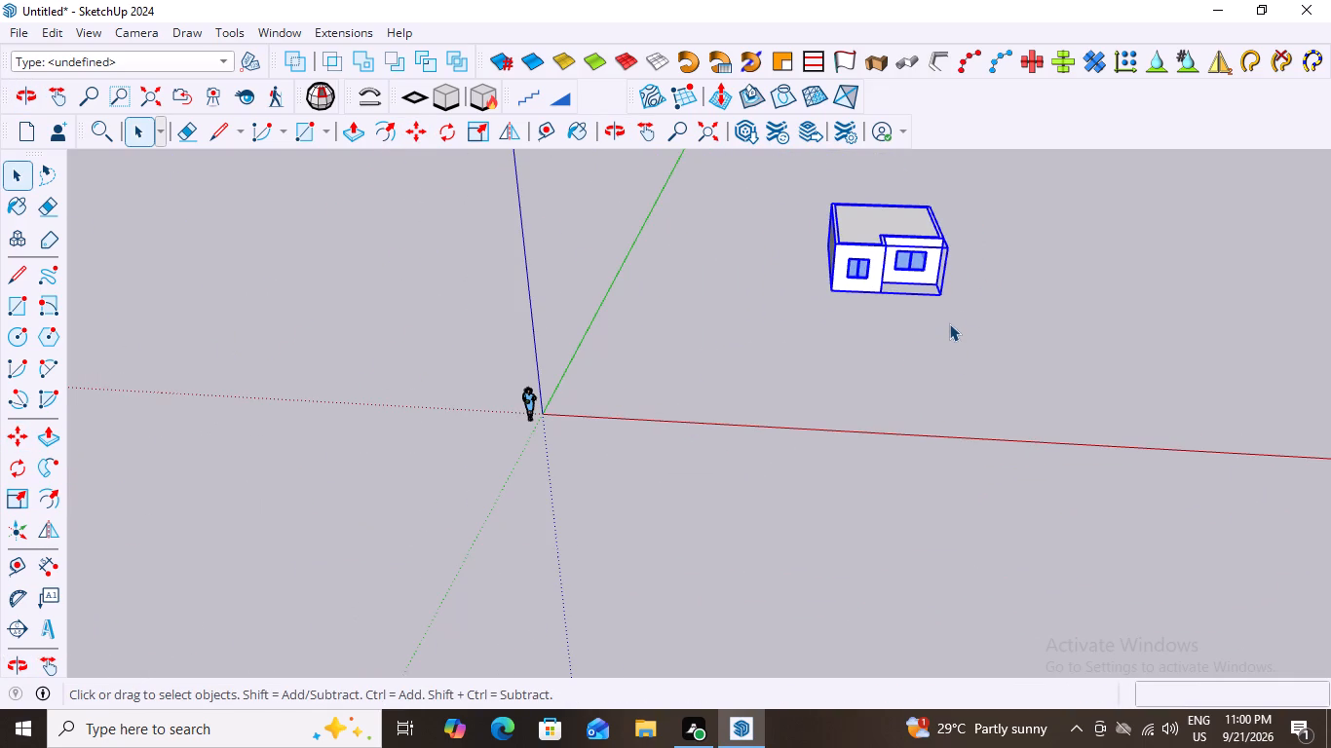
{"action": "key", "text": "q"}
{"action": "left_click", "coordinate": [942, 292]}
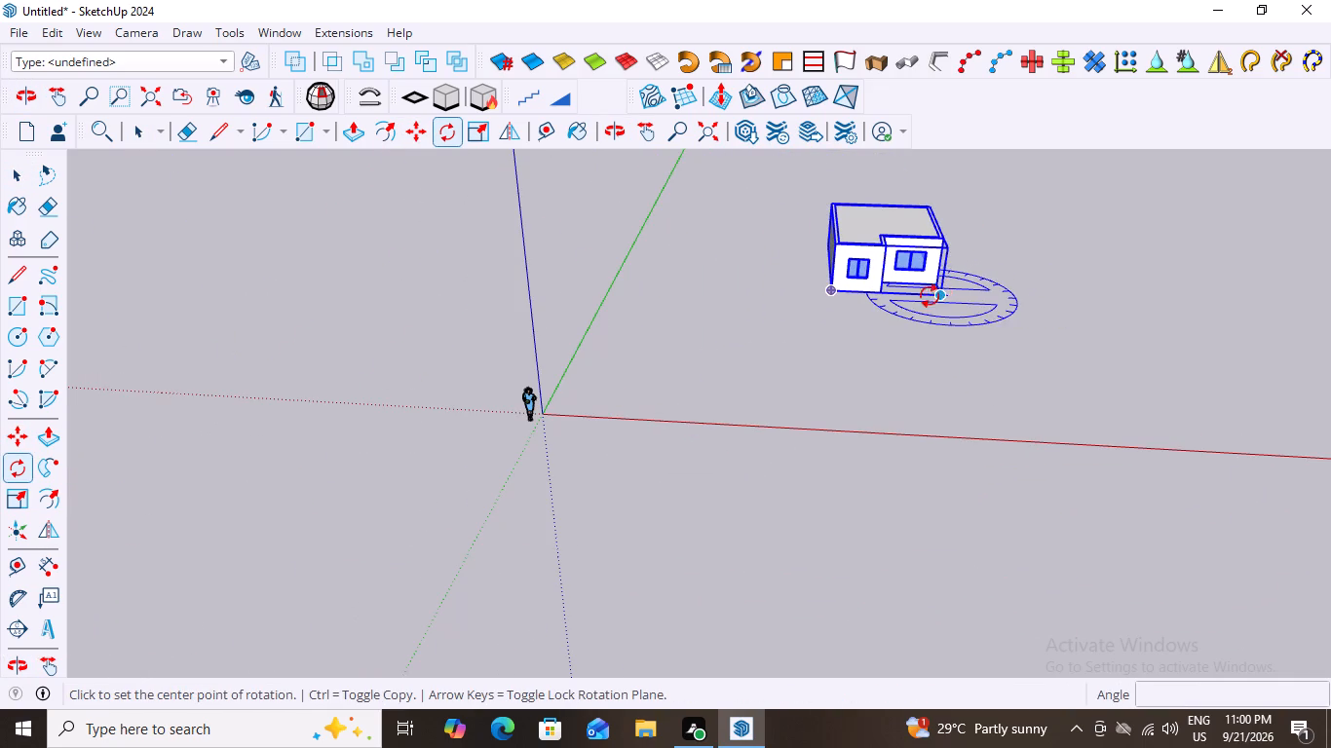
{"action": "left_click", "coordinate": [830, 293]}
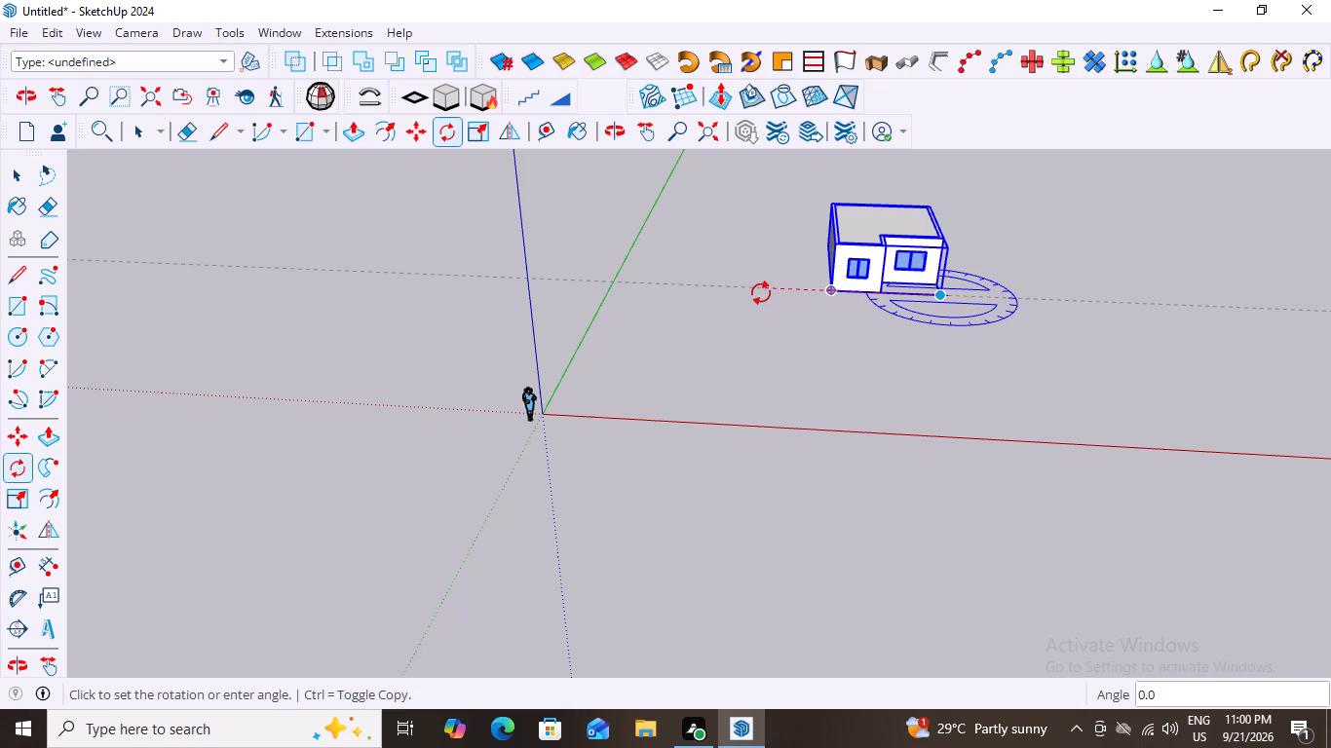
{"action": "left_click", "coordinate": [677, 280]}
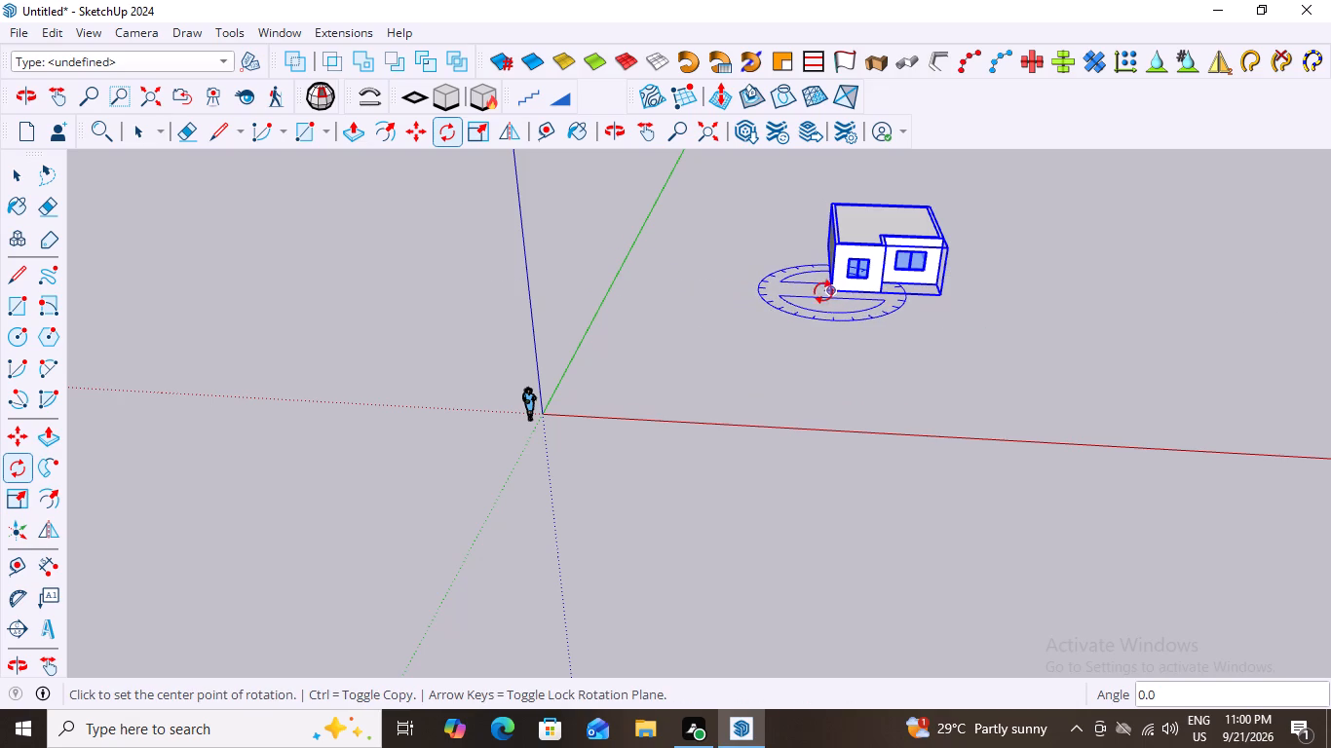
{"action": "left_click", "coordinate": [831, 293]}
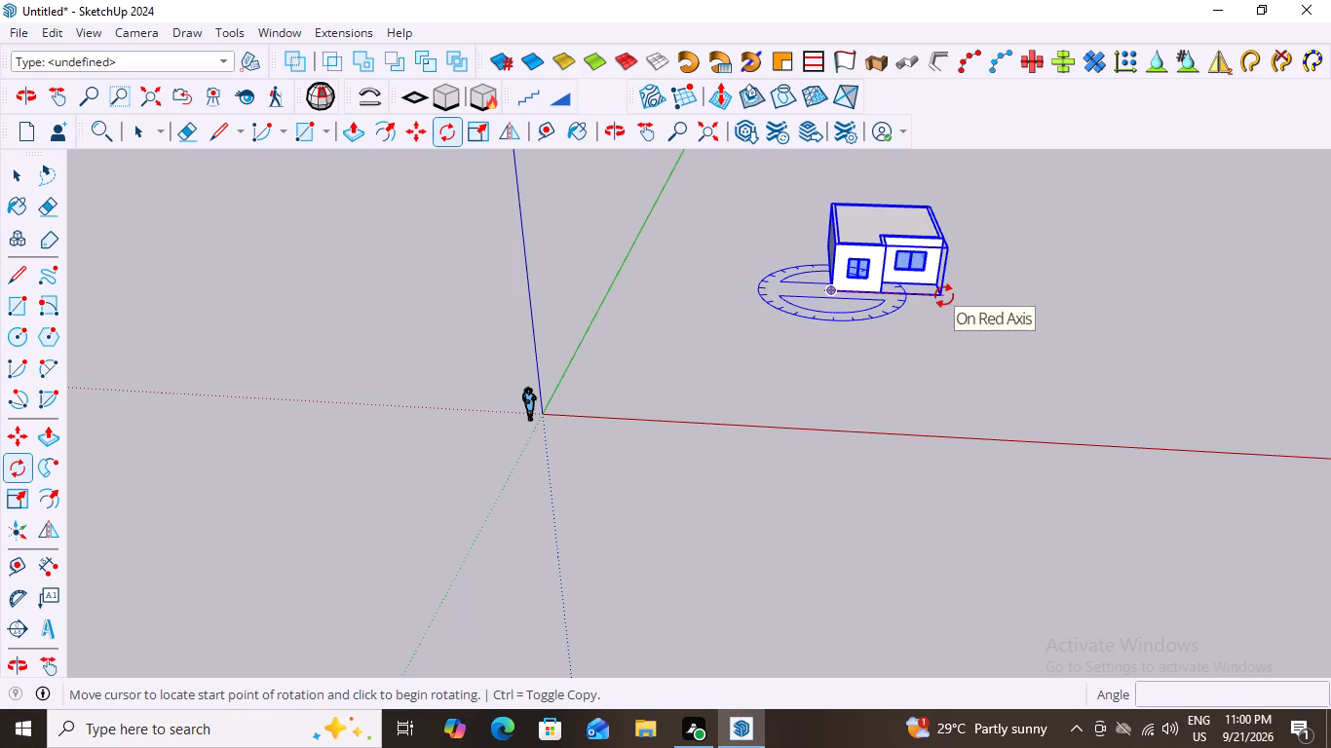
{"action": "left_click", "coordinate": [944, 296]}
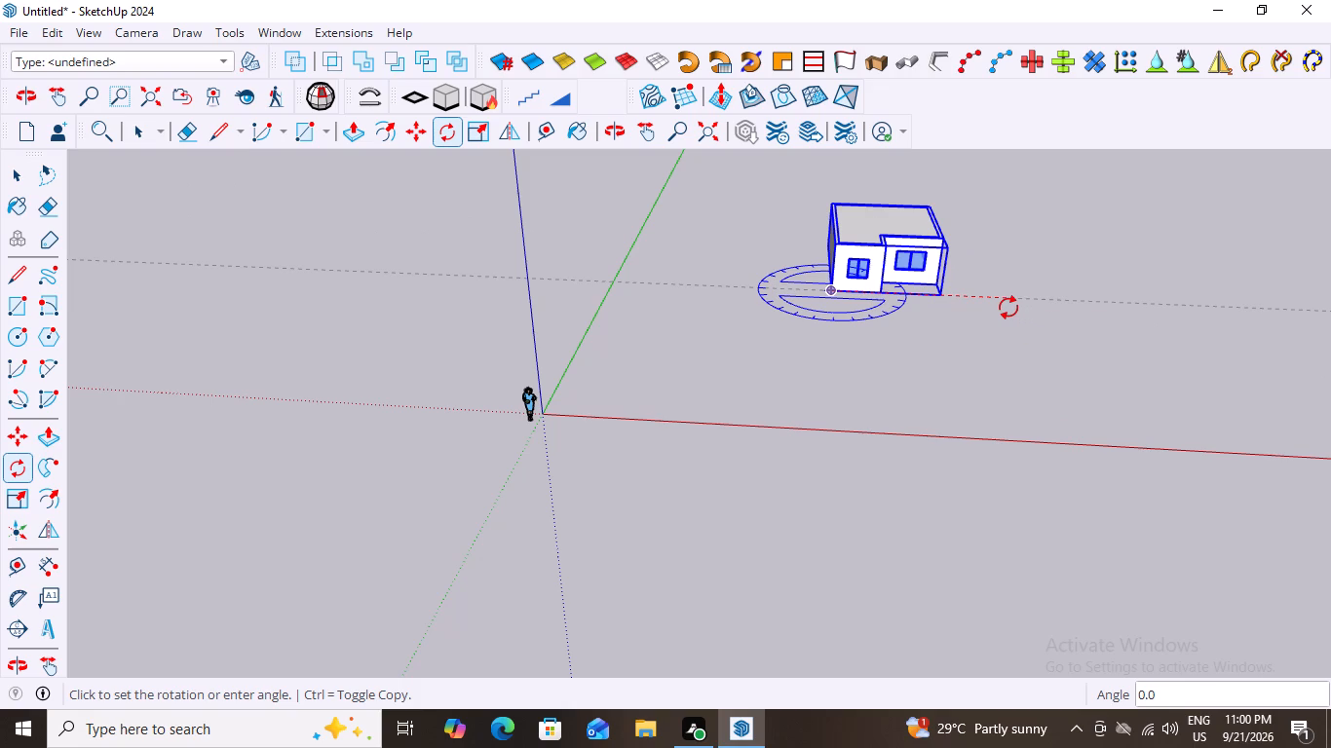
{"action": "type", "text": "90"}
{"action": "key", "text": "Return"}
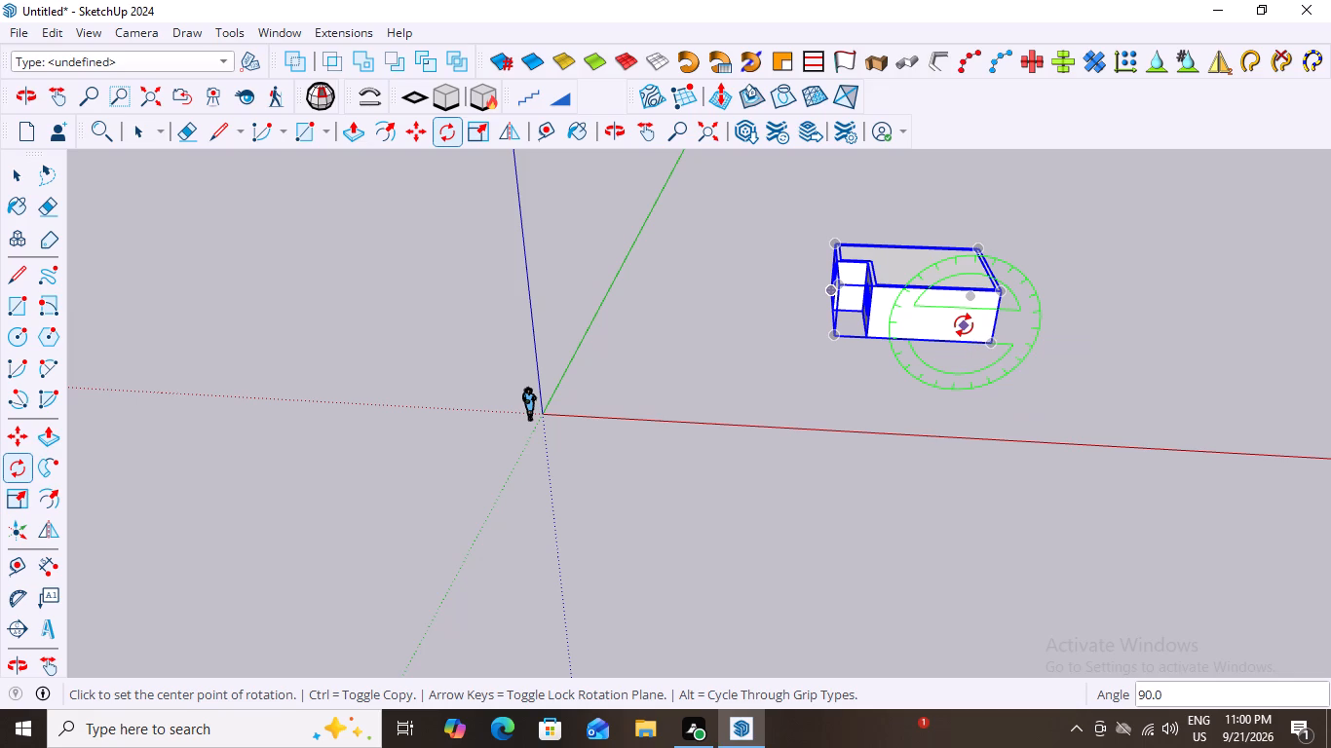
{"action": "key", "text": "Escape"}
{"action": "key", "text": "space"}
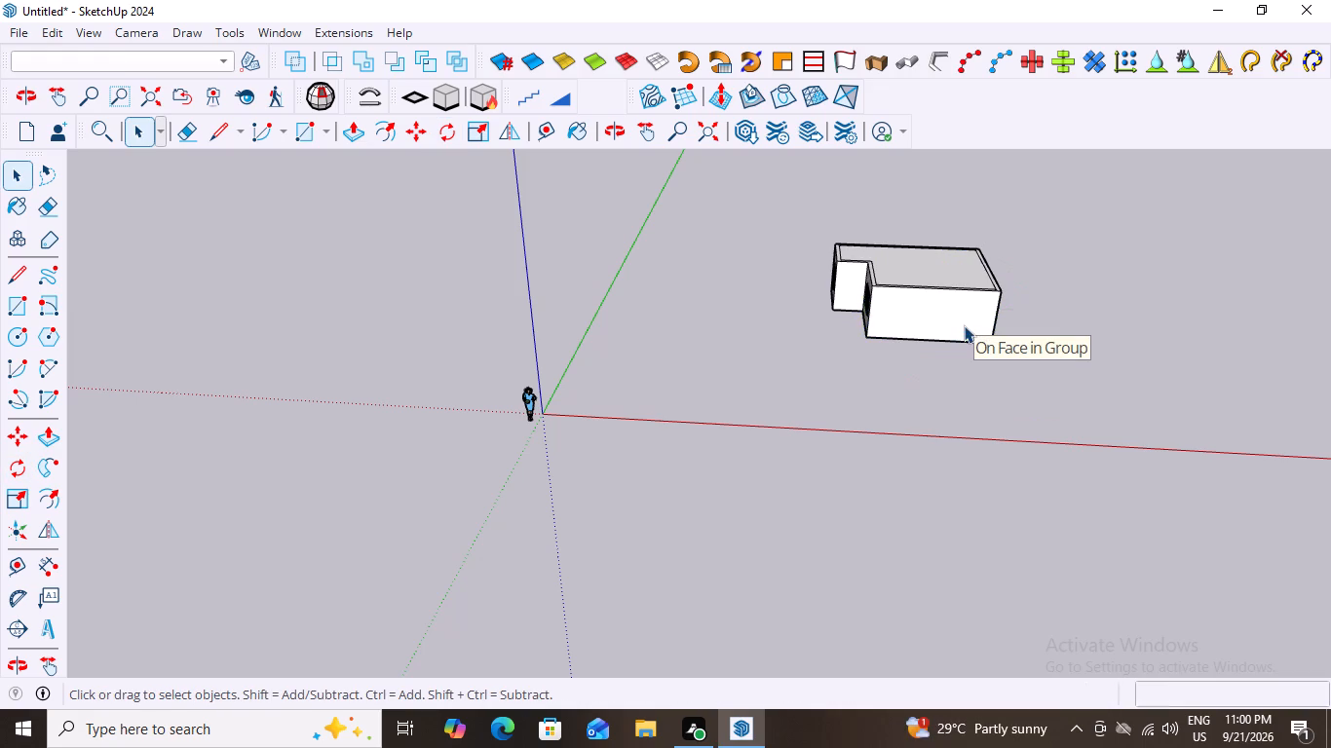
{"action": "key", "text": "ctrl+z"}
Rotate the L-shaped building and the recessed wall's window 180° about the front bounding-box corner beside the recess, starting from the projecting wall's outer corner.
{"action": "middle_click_drag", "start_coordinate": [1010, 269], "coordinate": [1040, 175]}
{"action": "scroll", "coordinate": [947, 250], "scroll_direction": "up", "scroll_amount": 3}
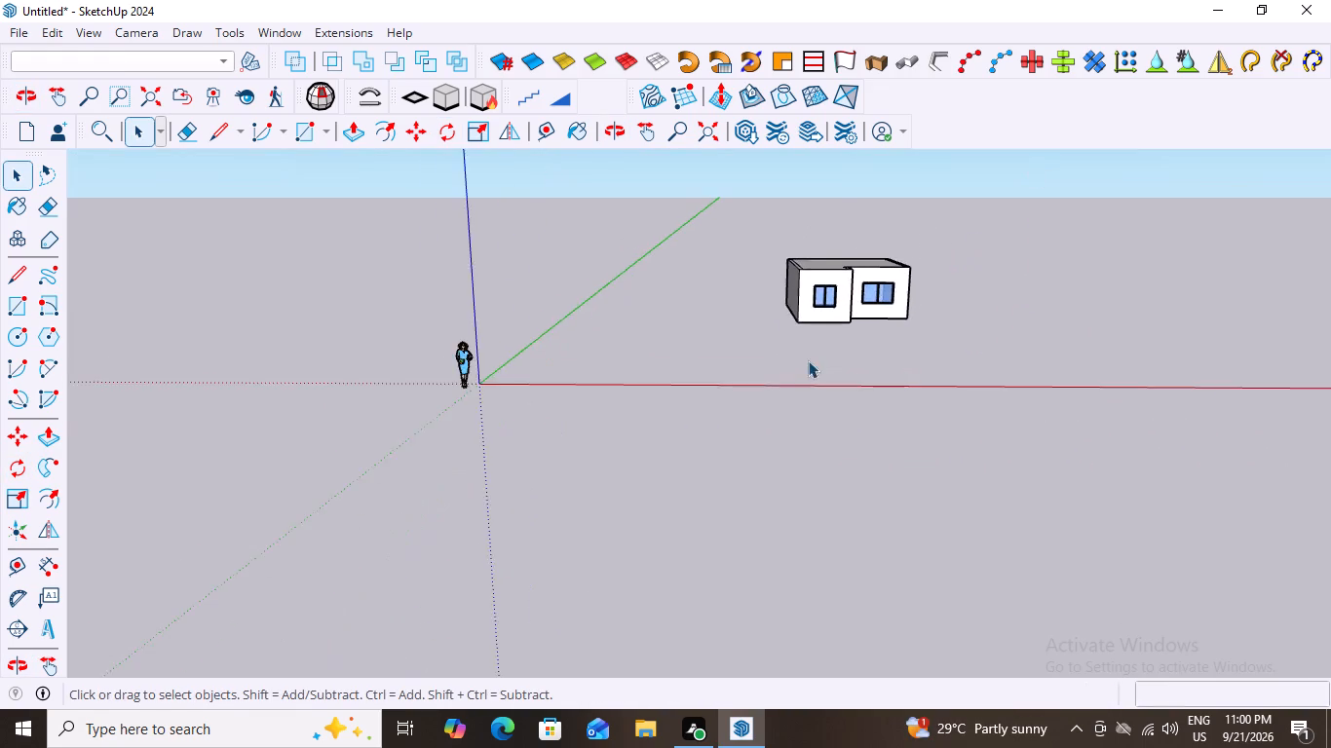
{"action": "scroll", "coordinate": [808, 360], "scroll_direction": "up", "scroll_amount": 3}
{"action": "scroll", "coordinate": [928, 290], "scroll_direction": "up", "scroll_amount": 3}
{"action": "middle_click_drag", "start_coordinate": [873, 346], "coordinate": [868, 460]}
{"action": "scroll", "coordinate": [868, 460], "scroll_direction": "down", "scroll_amount": 6}
{"action": "scroll", "coordinate": [957, 365], "scroll_direction": "up", "scroll_amount": 2}
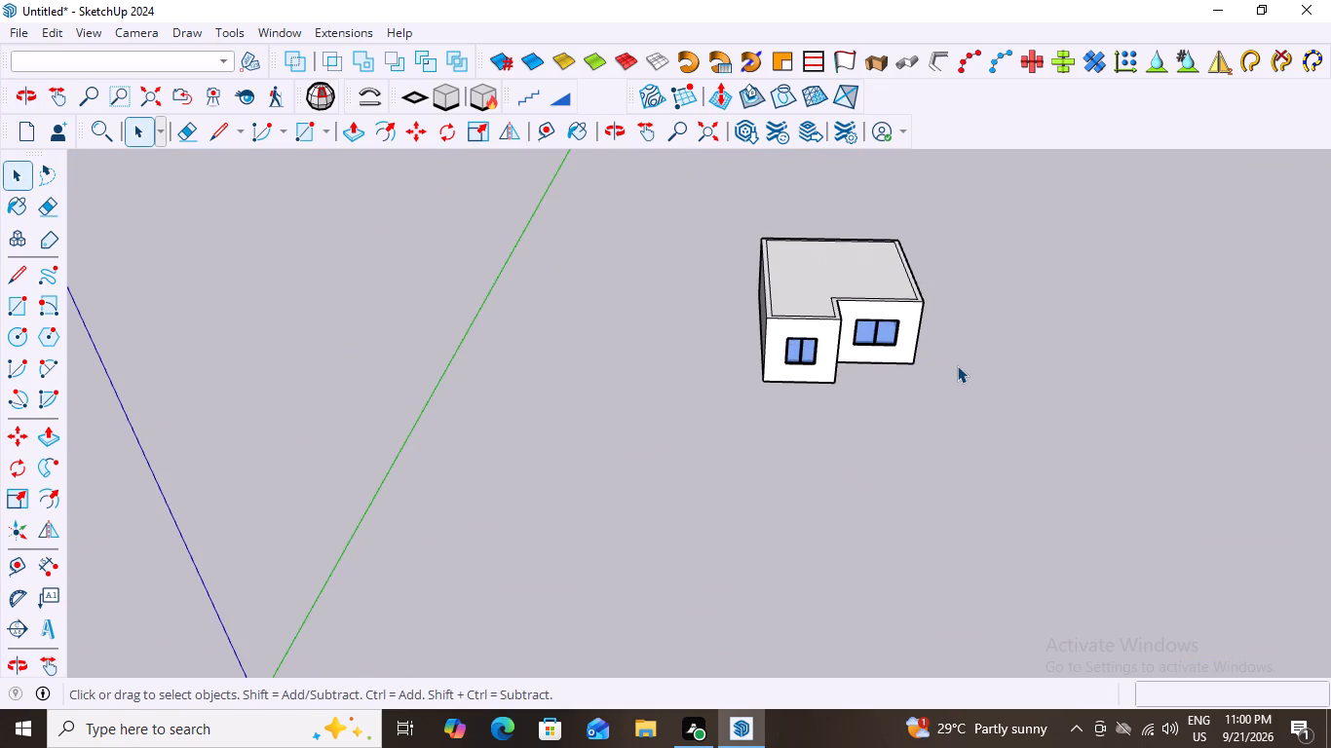
{"action": "left_click", "coordinate": [918, 292]}
{"action": "scroll", "coordinate": [876, 360], "scroll_direction": "up", "scroll_amount": 3}
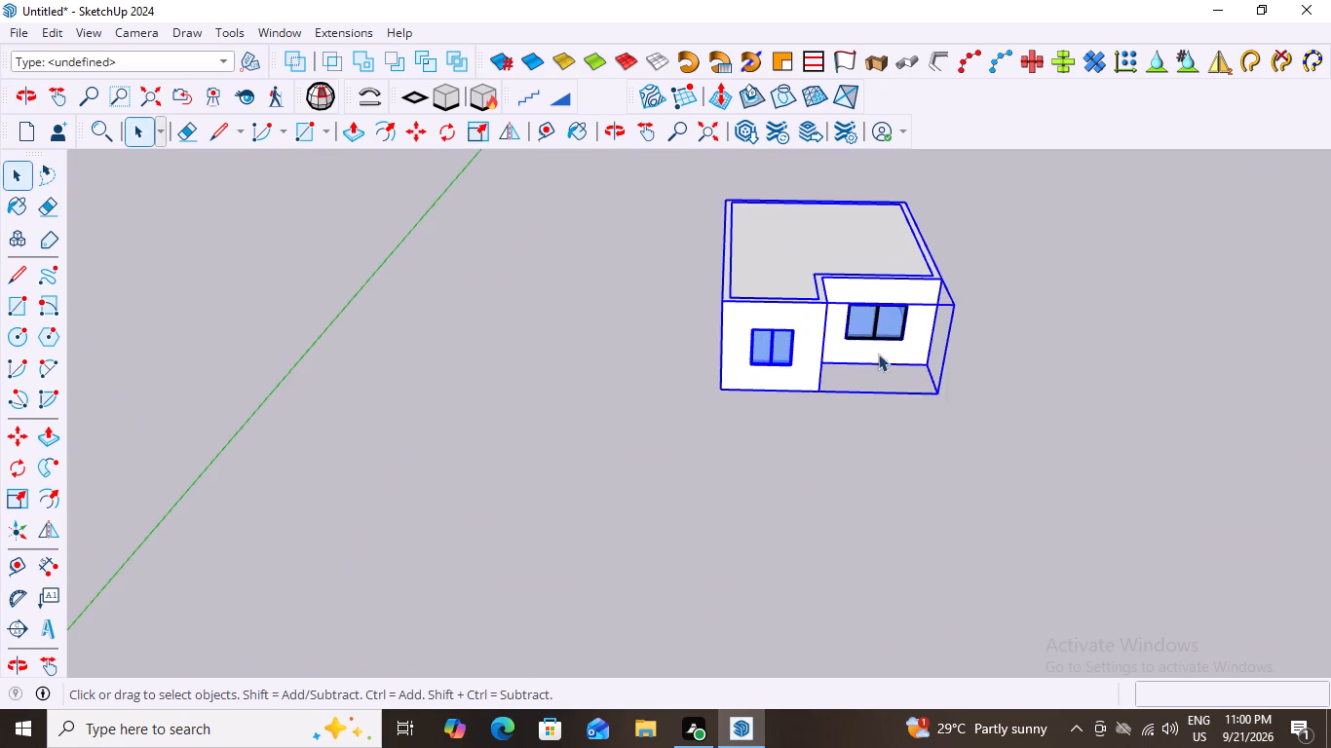
{"action": "scroll", "coordinate": [890, 333], "scroll_direction": "up", "scroll_amount": 6}
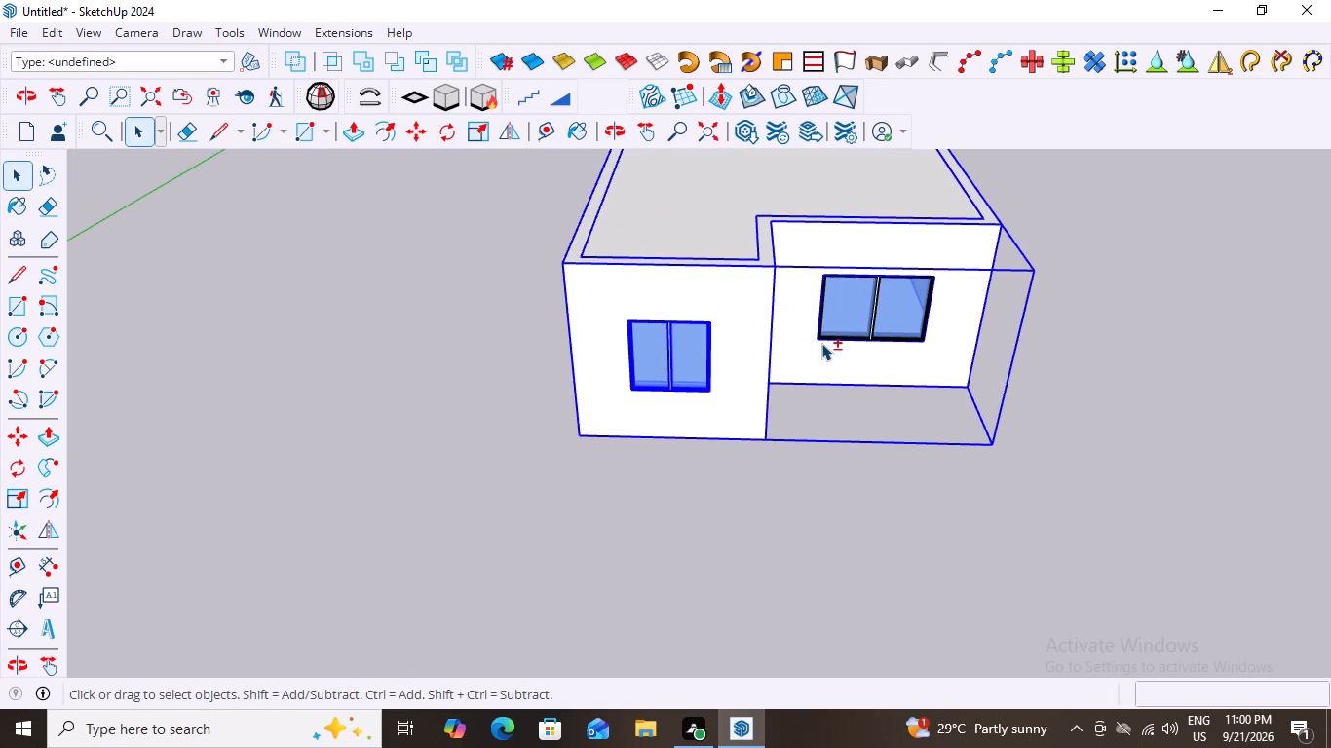
{"action": "left_click", "coordinate": [821, 336], "text": "shift"}
{"action": "scroll", "coordinate": [767, 400], "scroll_direction": "down", "scroll_amount": 3}
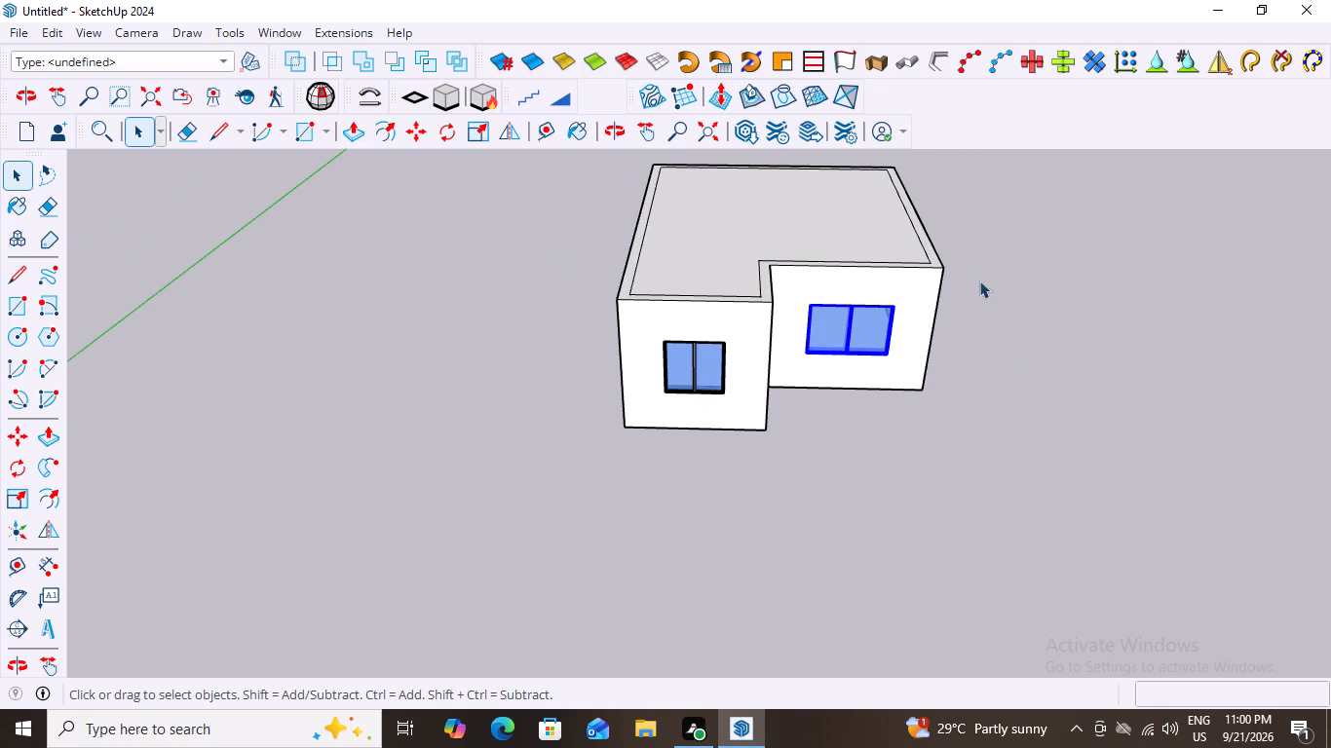
{"action": "left_click", "coordinate": [920, 390], "text": "shift"}
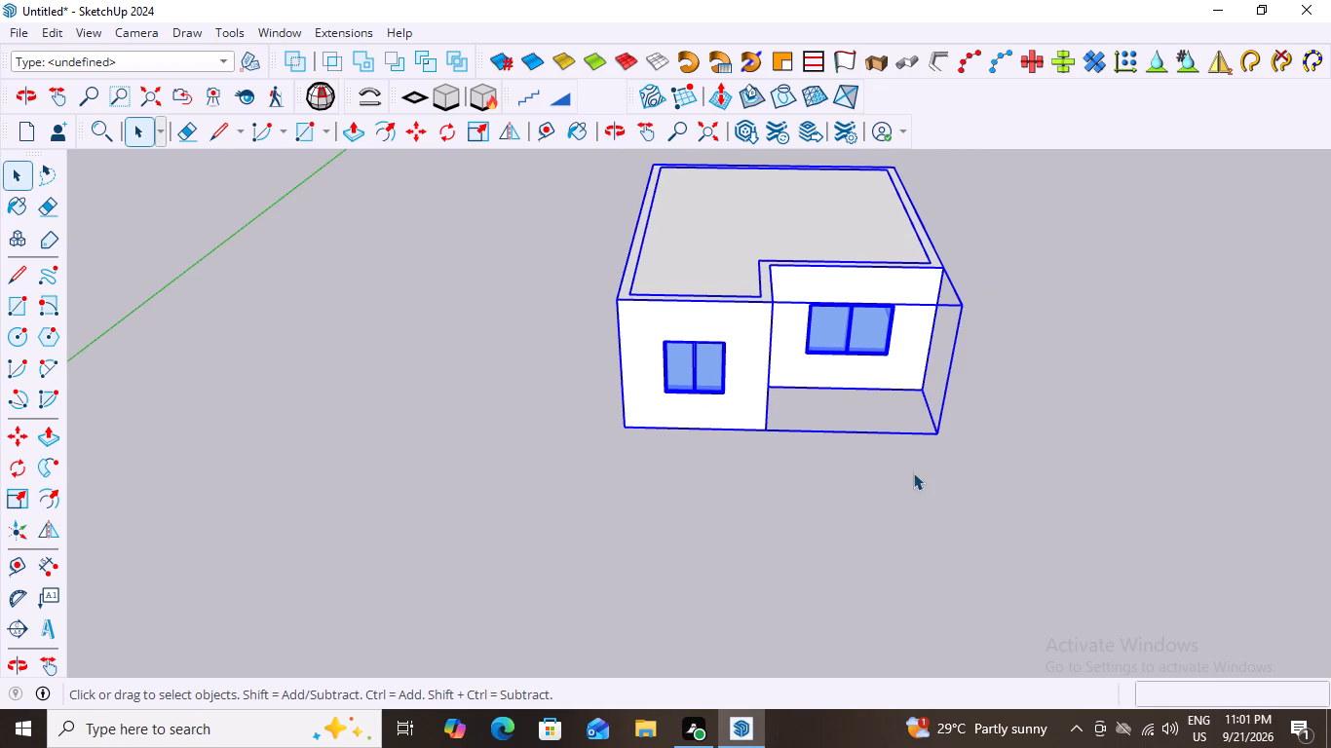
{"action": "scroll", "coordinate": [875, 480], "scroll_direction": "down", "scroll_amount": 13}
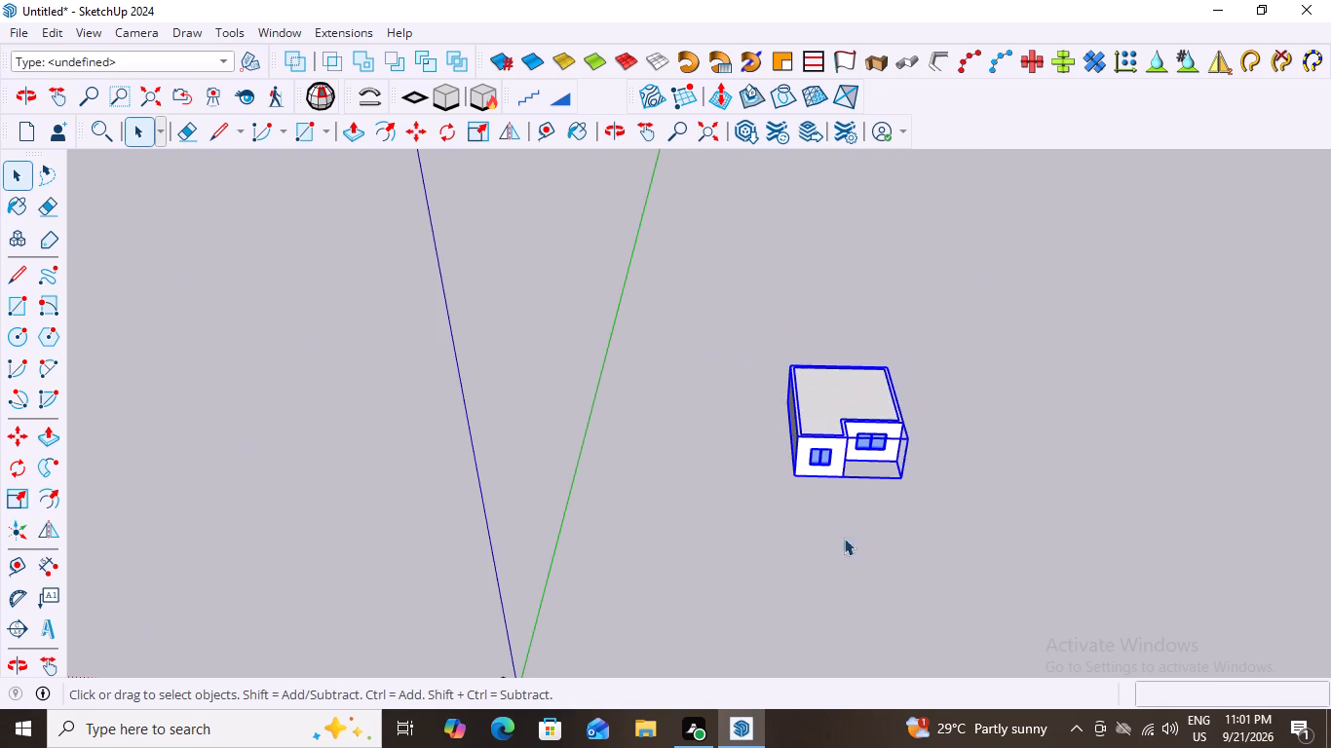
{"action": "middle_click_drag", "start_coordinate": [797, 527], "coordinate": [826, 477]}
{"action": "scroll", "coordinate": [994, 504], "scroll_direction": "up", "scroll_amount": 2}
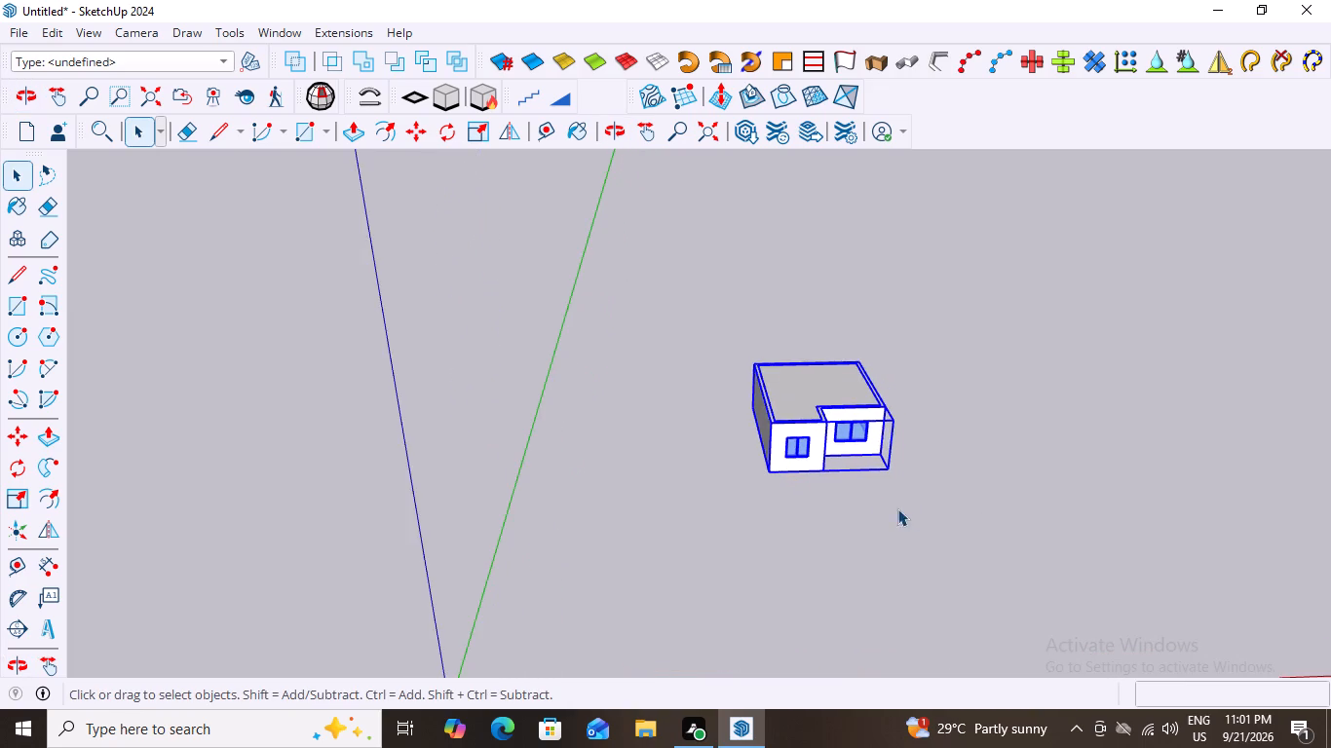
{"action": "middle_click_drag", "start_coordinate": [894, 510], "coordinate": [885, 488]}
{"action": "scroll", "coordinate": [885, 488], "scroll_direction": "up", "scroll_amount": 1}
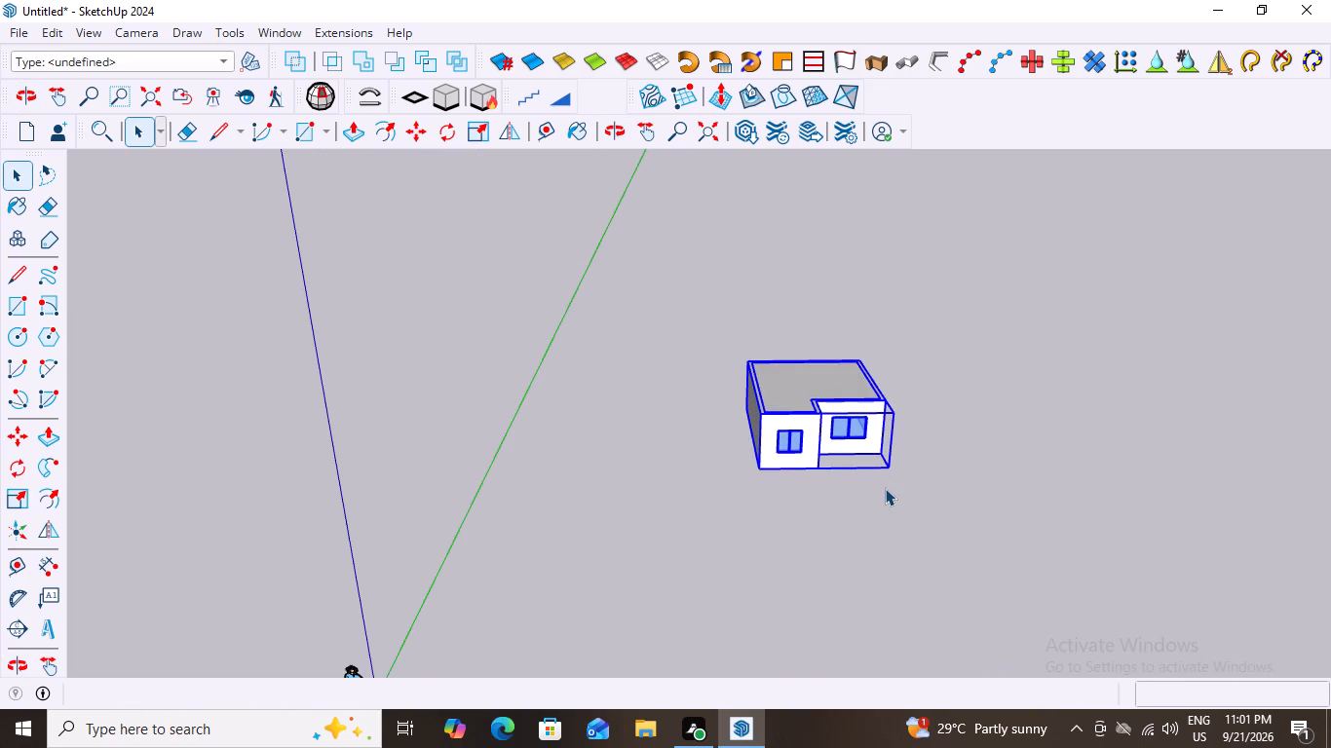
{"action": "key", "text": "q"}
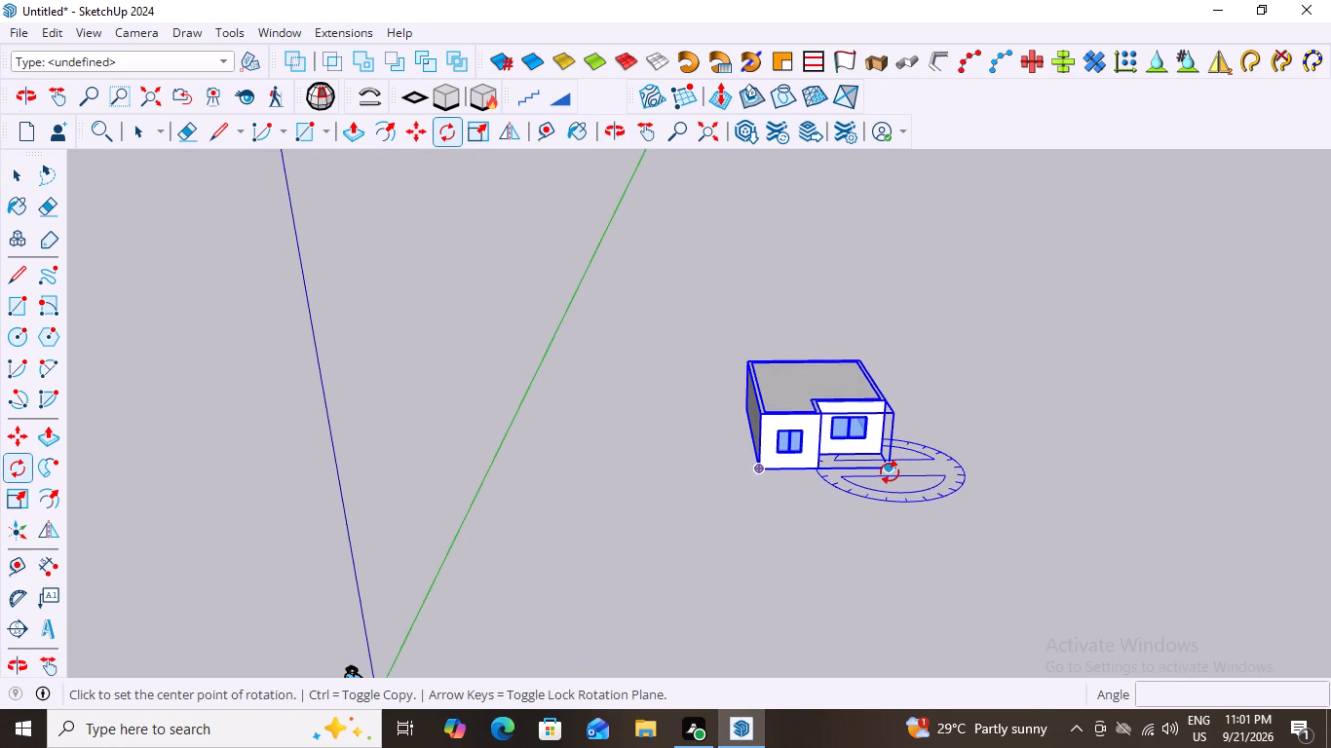
{"action": "left_click", "coordinate": [890, 472]}
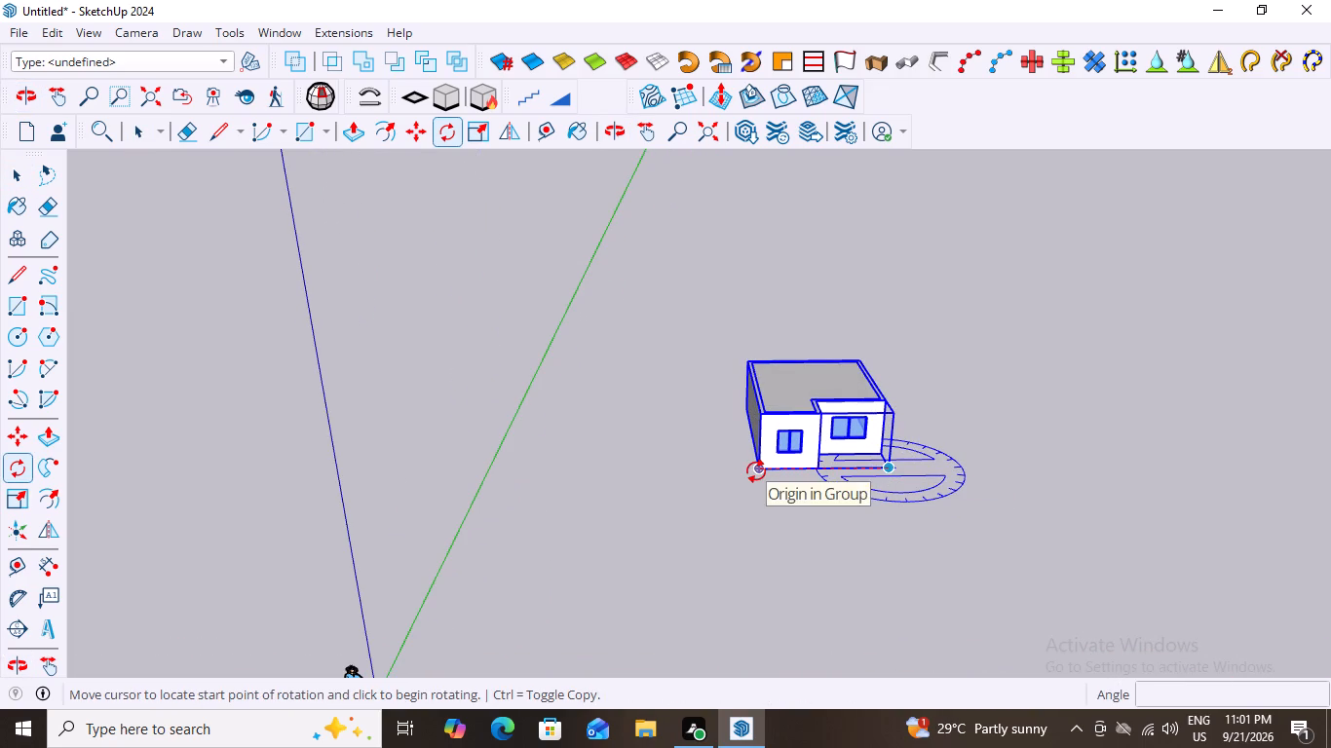
{"action": "left_click", "coordinate": [756, 471]}
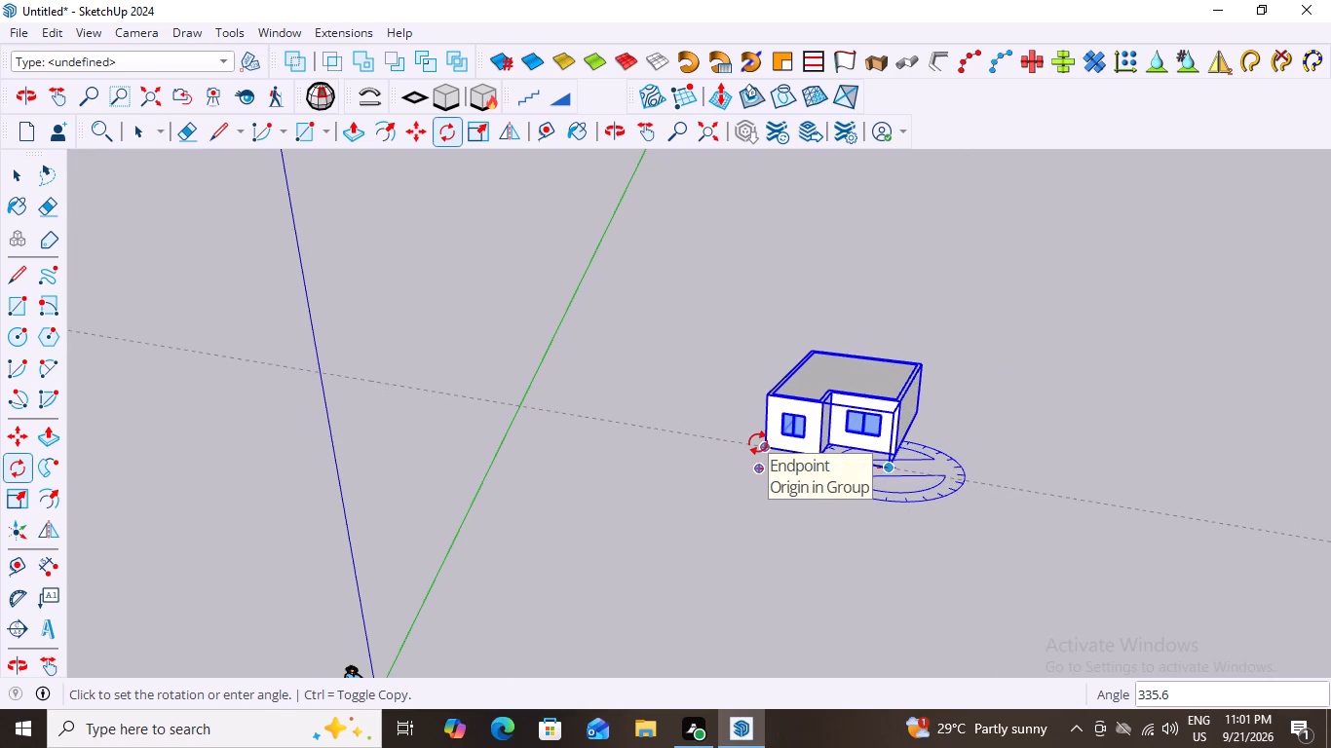
{"action": "type", "text": "180"}
{"action": "key", "text": "Return"}
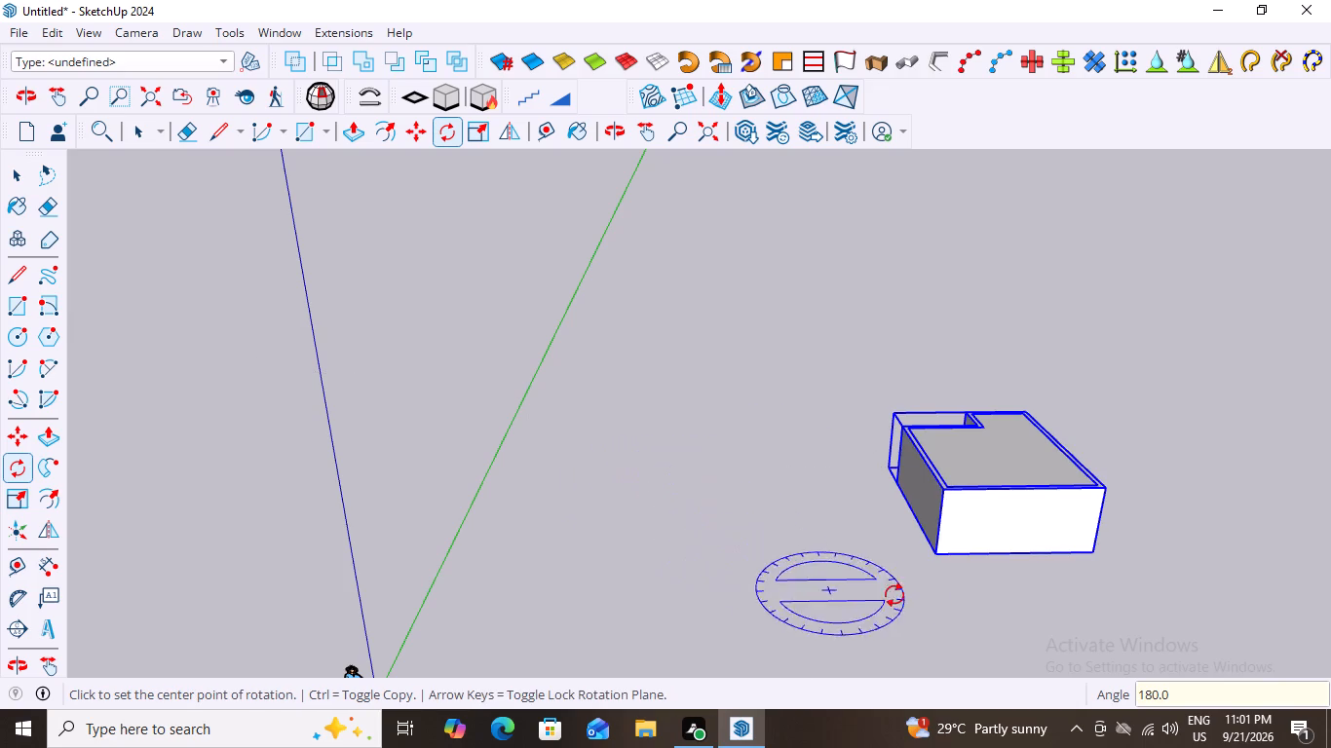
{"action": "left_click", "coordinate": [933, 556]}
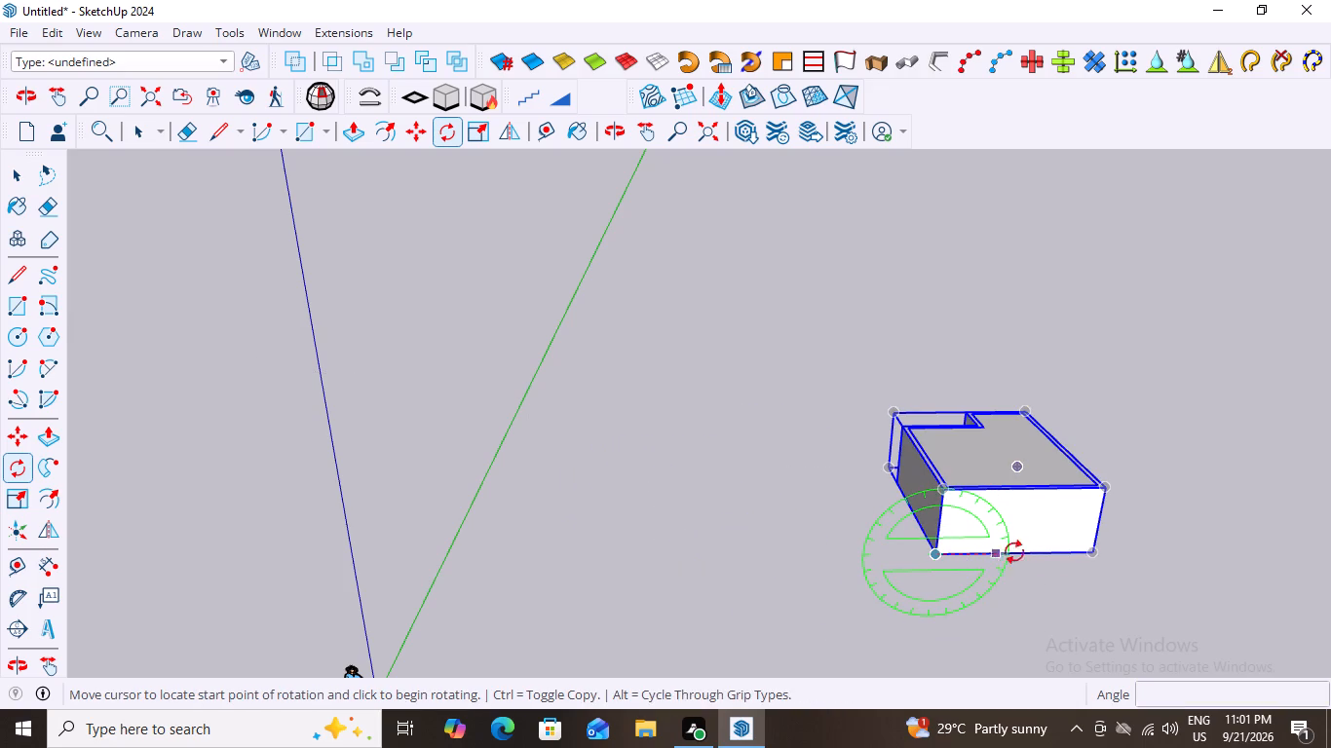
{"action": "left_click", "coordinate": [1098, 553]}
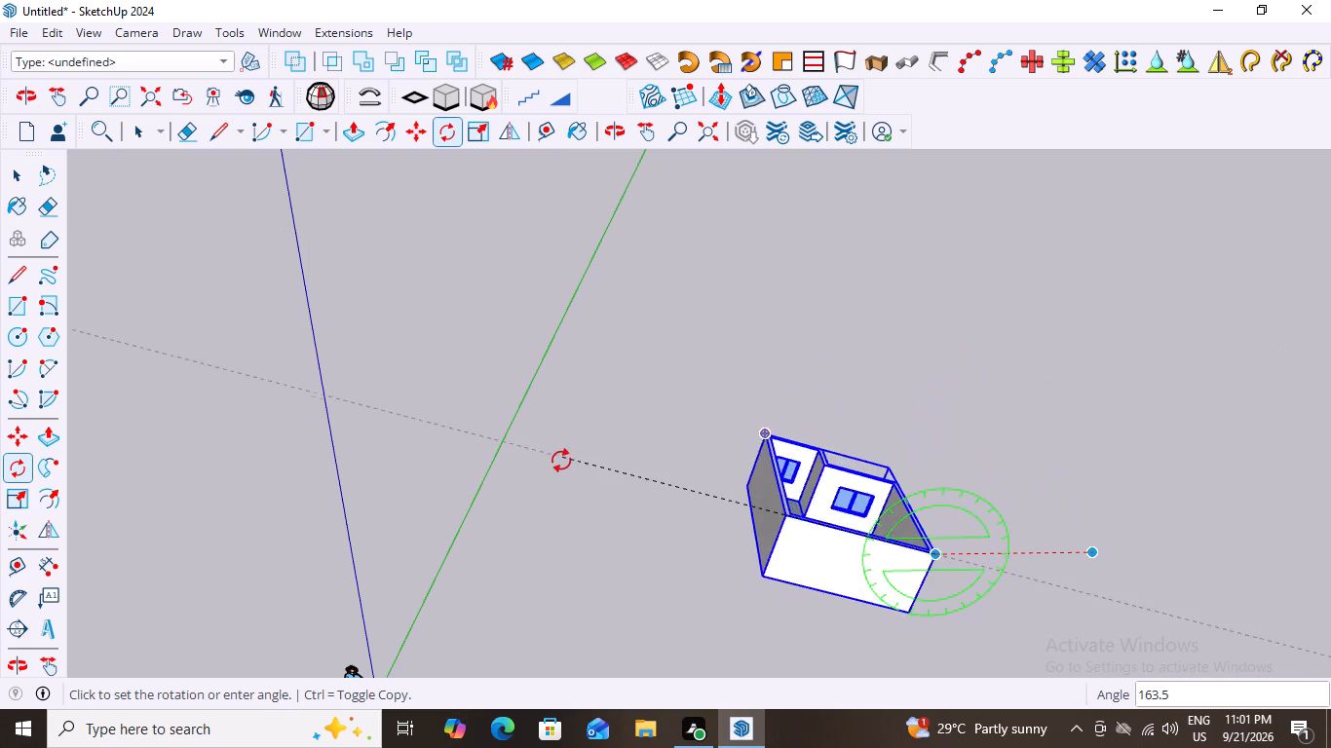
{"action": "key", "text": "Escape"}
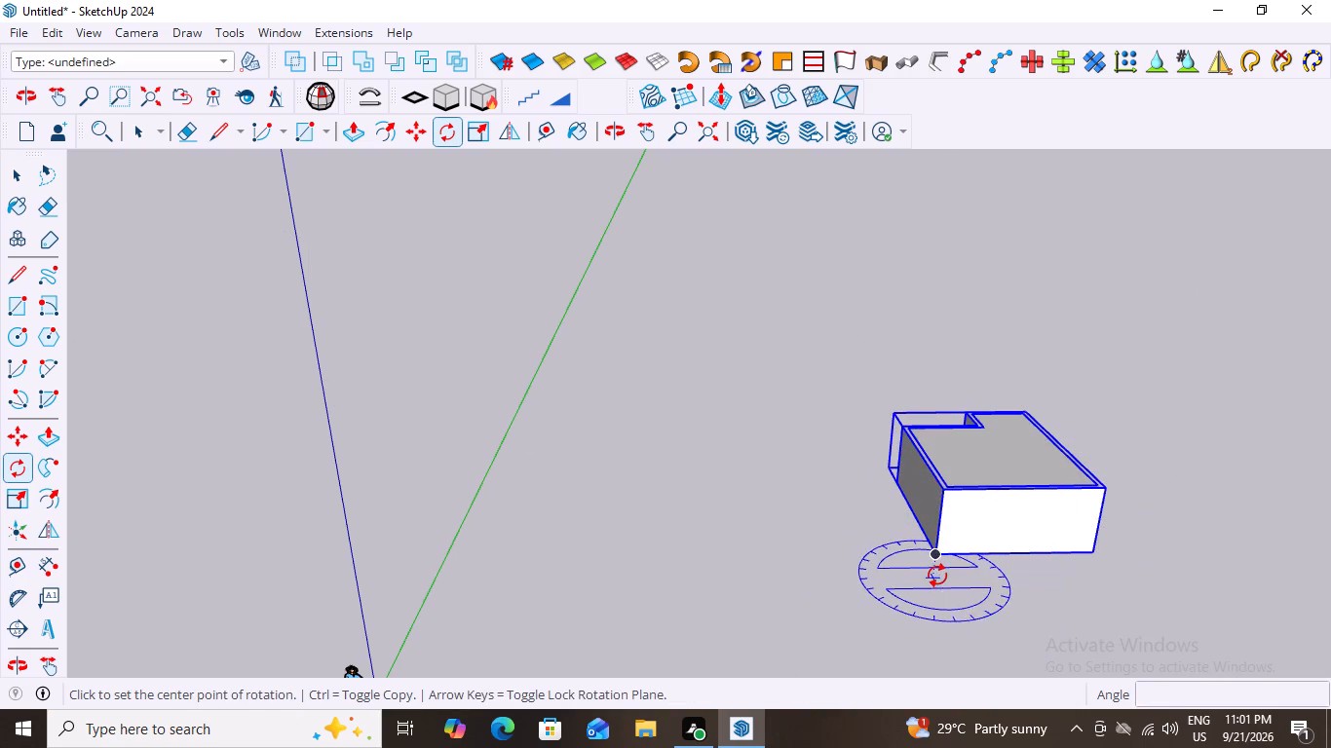
Rotate the building and its windows 180° horizontally about a point just off the blank back wall's bottom corner, then clear the selection.
{"action": "left_click", "coordinate": [937, 571]}
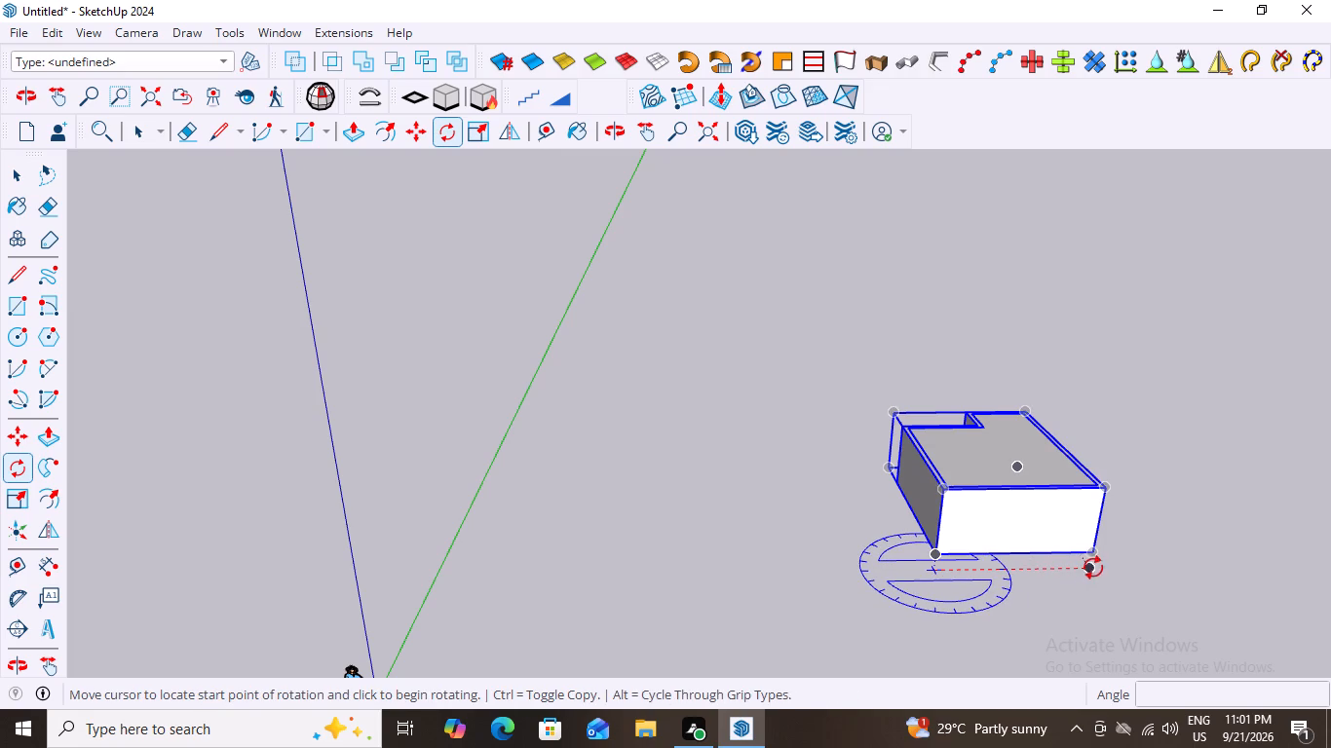
{"action": "left_click", "coordinate": [1096, 567]}
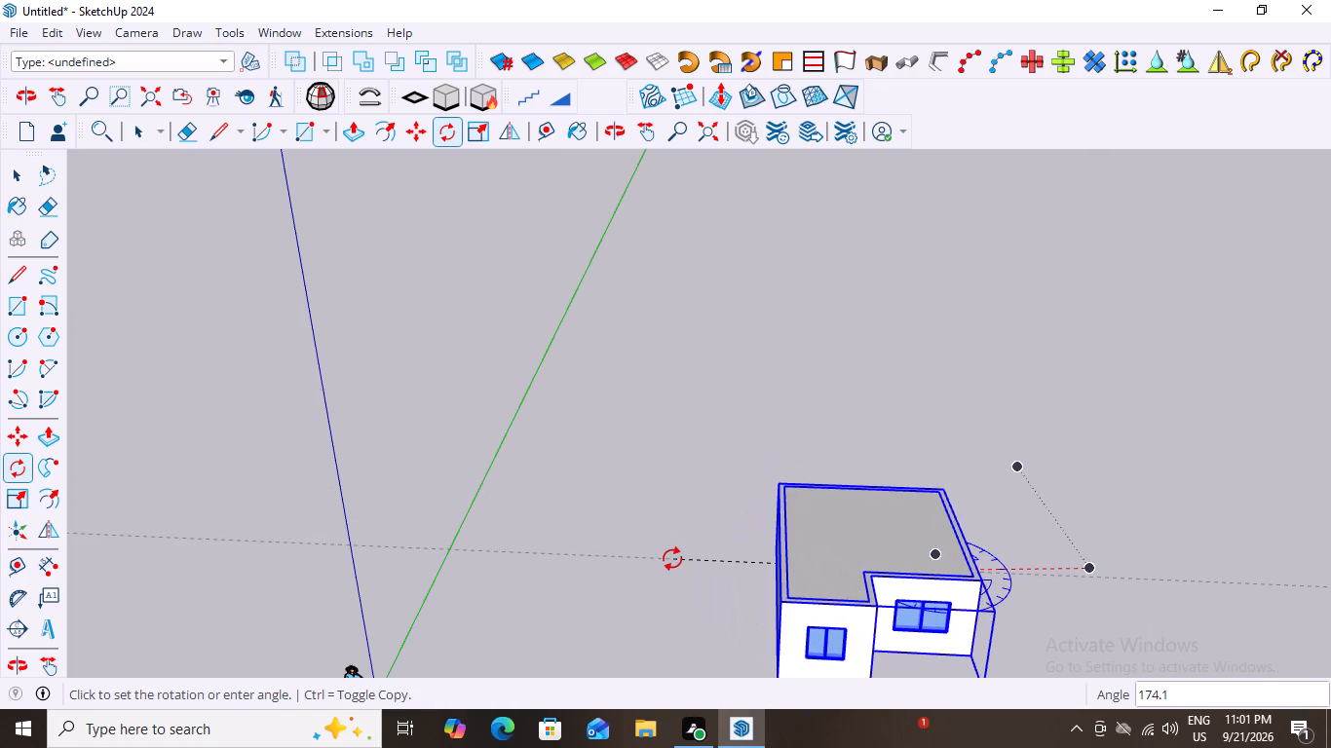
{"action": "scroll", "coordinate": [672, 559], "scroll_direction": "down", "scroll_amount": 2}
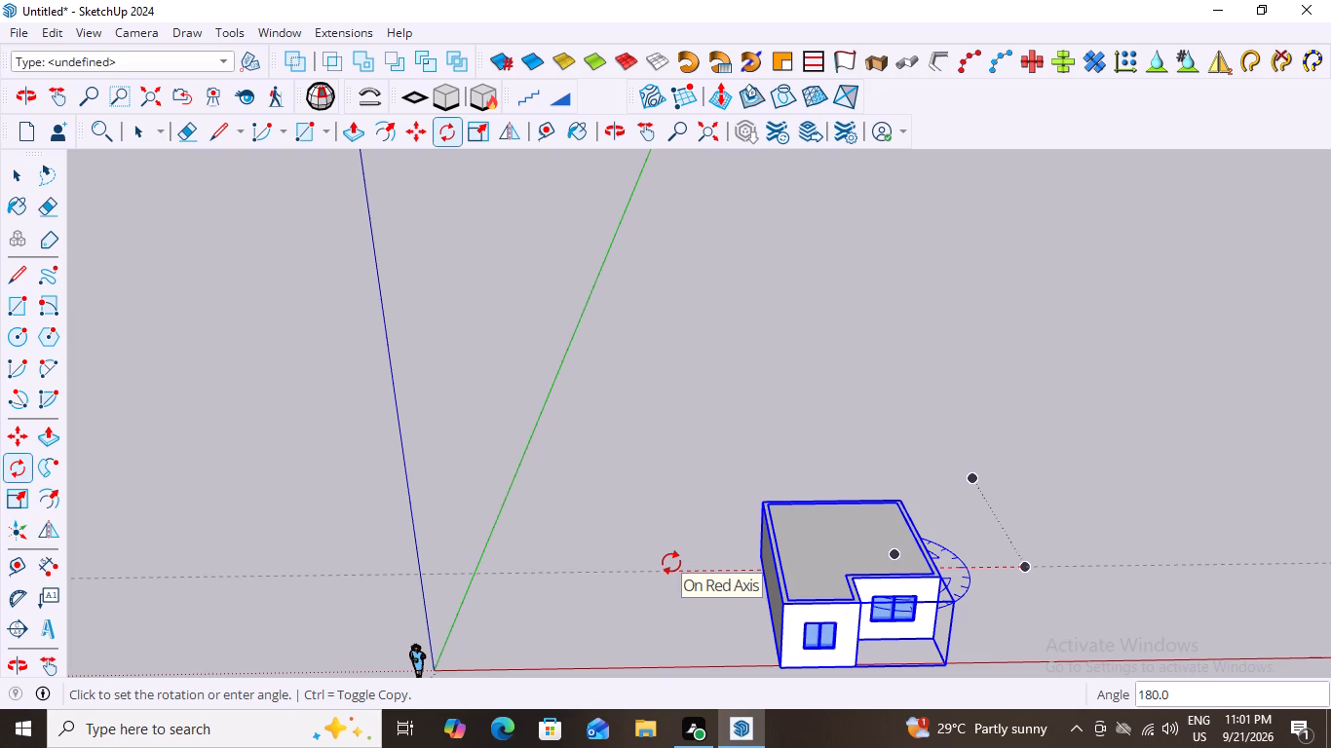
{"action": "key", "text": "1"}
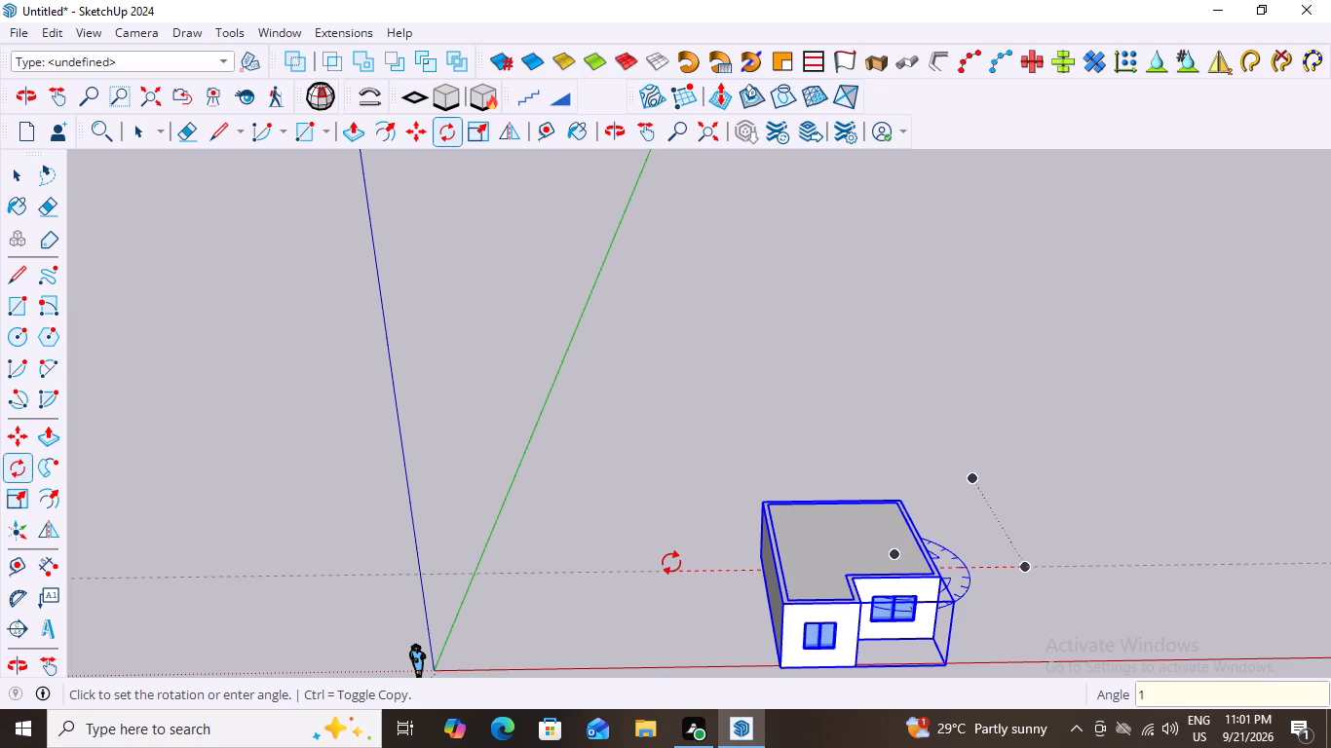
{"action": "type", "text": "80"}
{"action": "key", "text": "Return"}
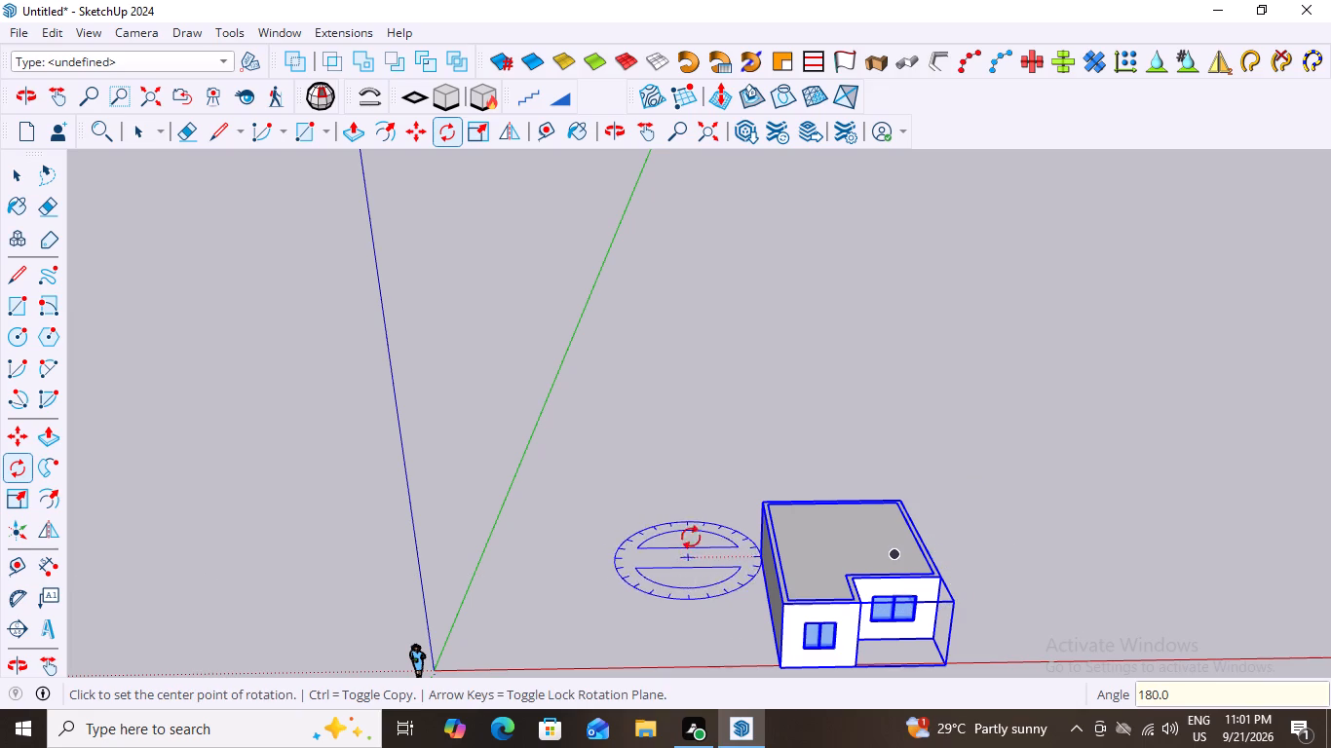
{"action": "middle_click_drag", "start_coordinate": [679, 501], "coordinate": [599, 428]}
{"action": "scroll", "coordinate": [692, 291], "scroll_direction": "down", "scroll_amount": 1}
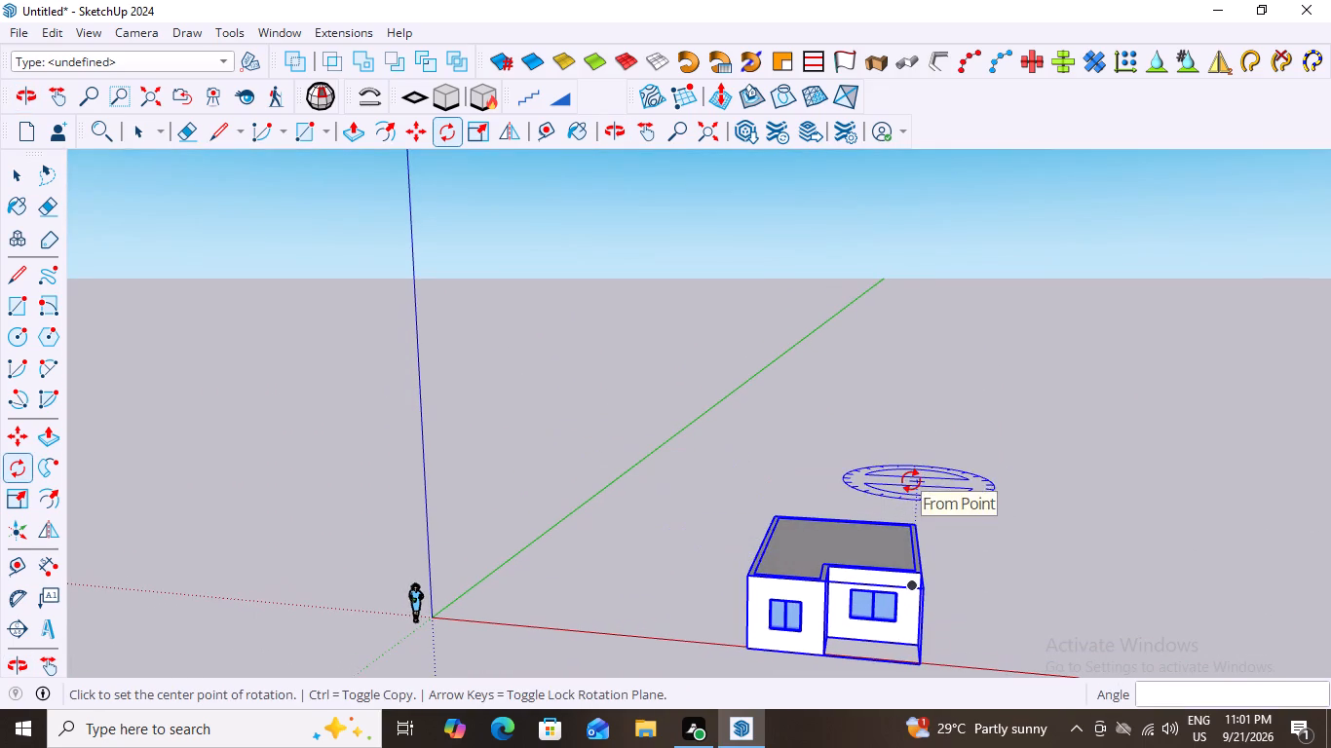
{"action": "key", "text": "Escape"}
{"action": "scroll", "coordinate": [889, 527], "scroll_direction": "down", "scroll_amount": 6}
{"action": "key", "text": "space"}
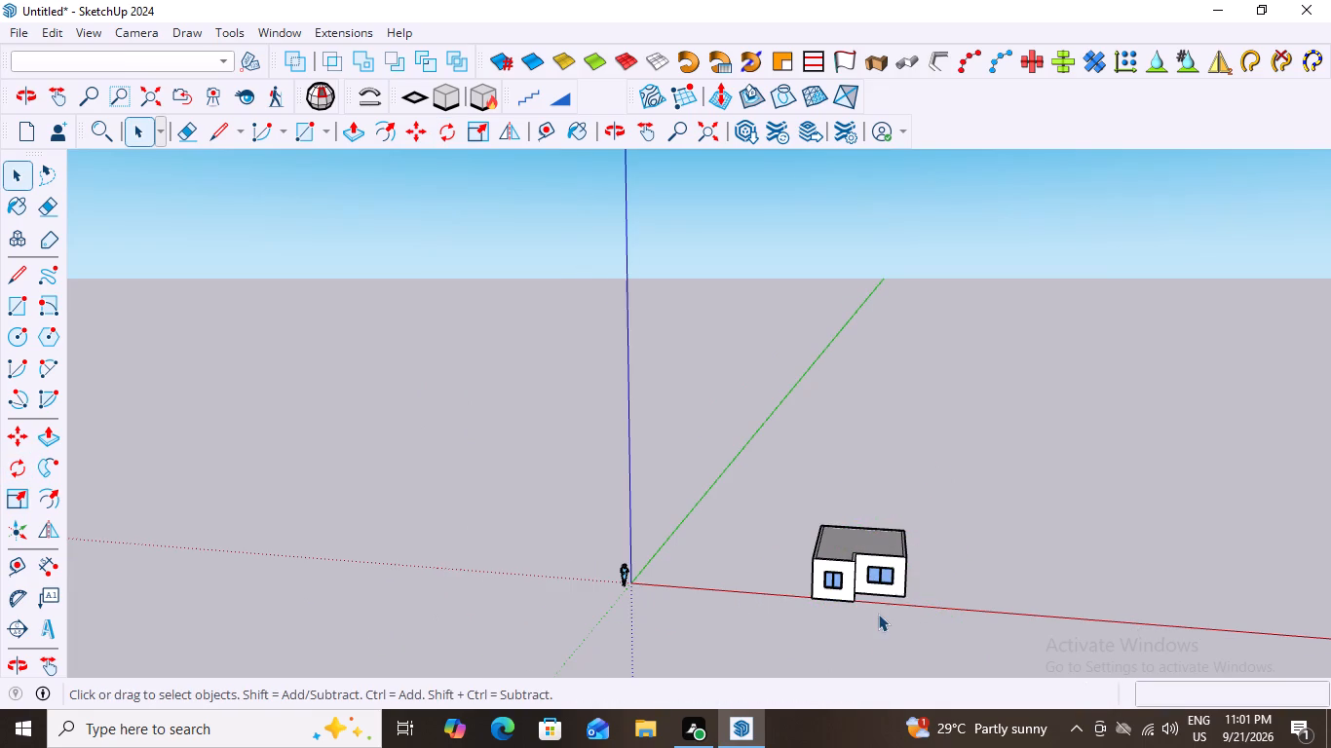
Move the building together with the recessed wall's window about 50' back from the red axis, using its front bounding-box corner beside the recess.
{"action": "scroll", "coordinate": [878, 614], "scroll_direction": "up", "scroll_amount": 9}
{"action": "left_click", "coordinate": [1058, 415]}
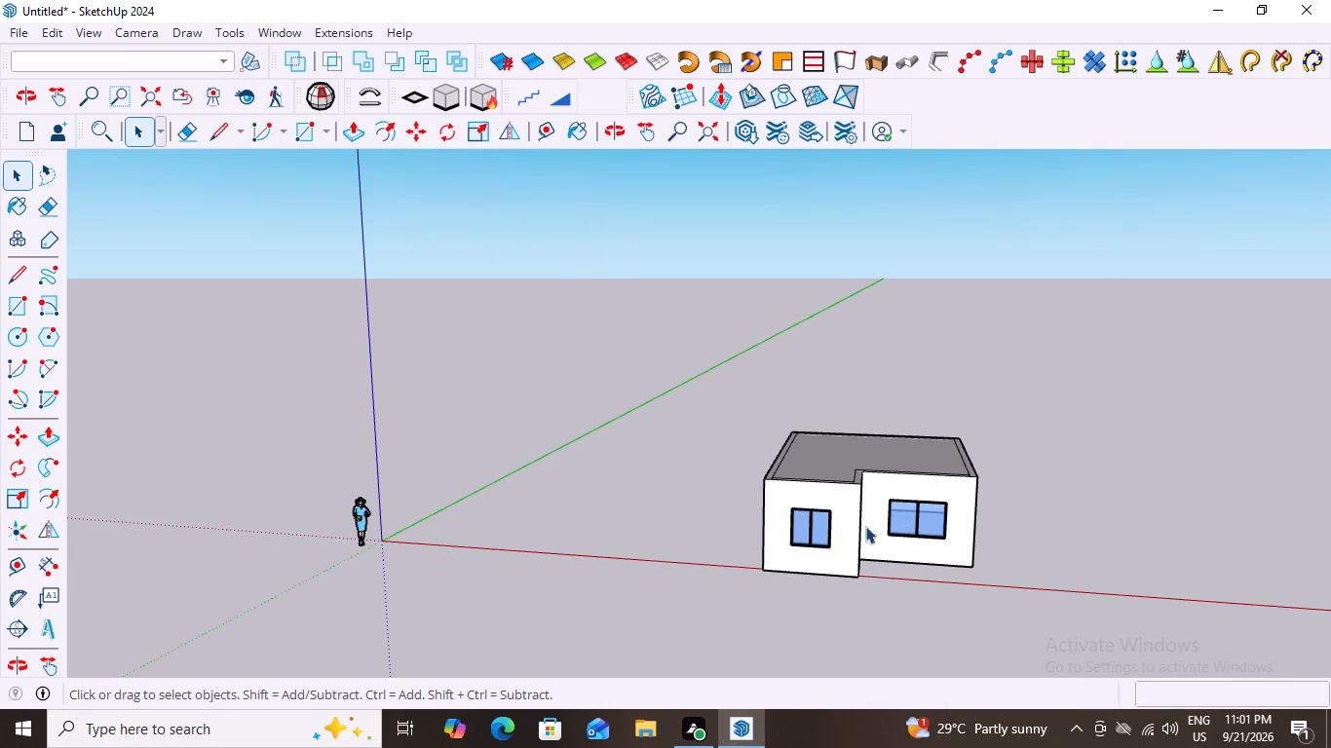
{"action": "left_click", "coordinate": [902, 487]}
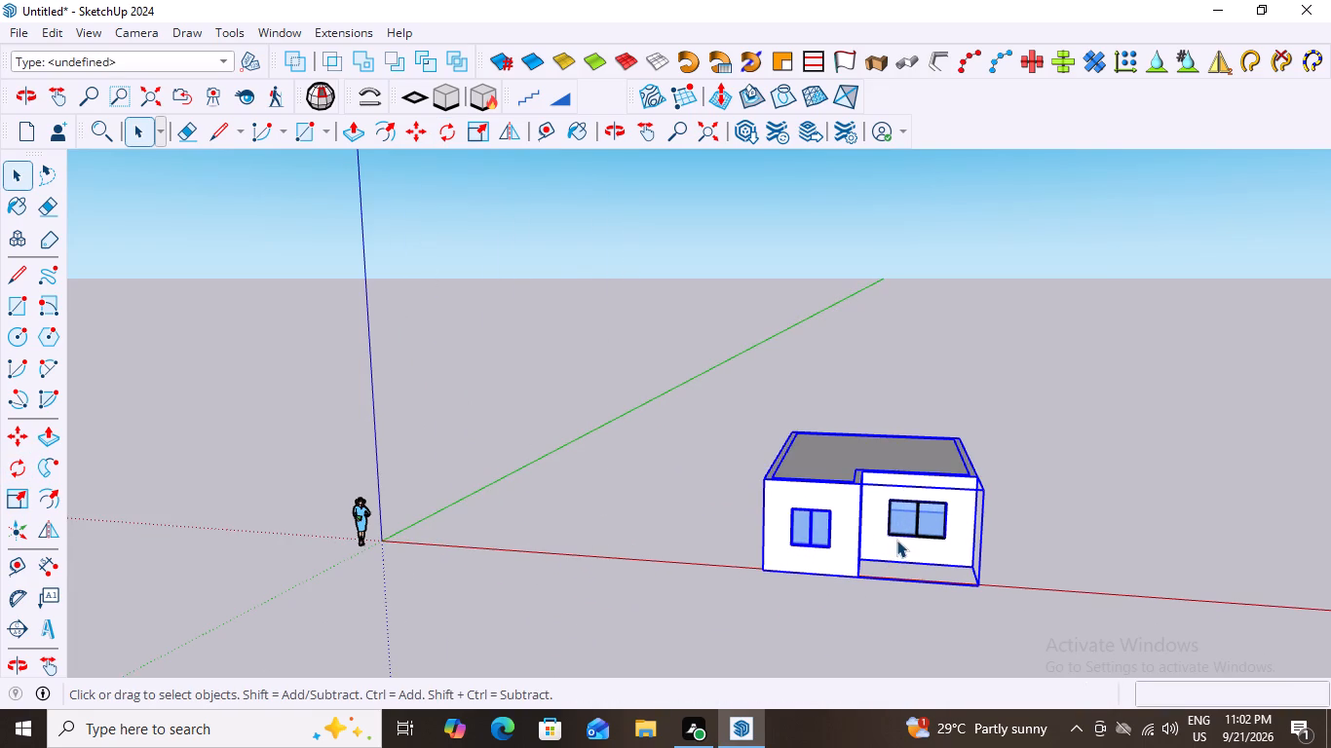
{"action": "left_click", "coordinate": [888, 532], "text": "shift"}
{"action": "key", "text": "m"}
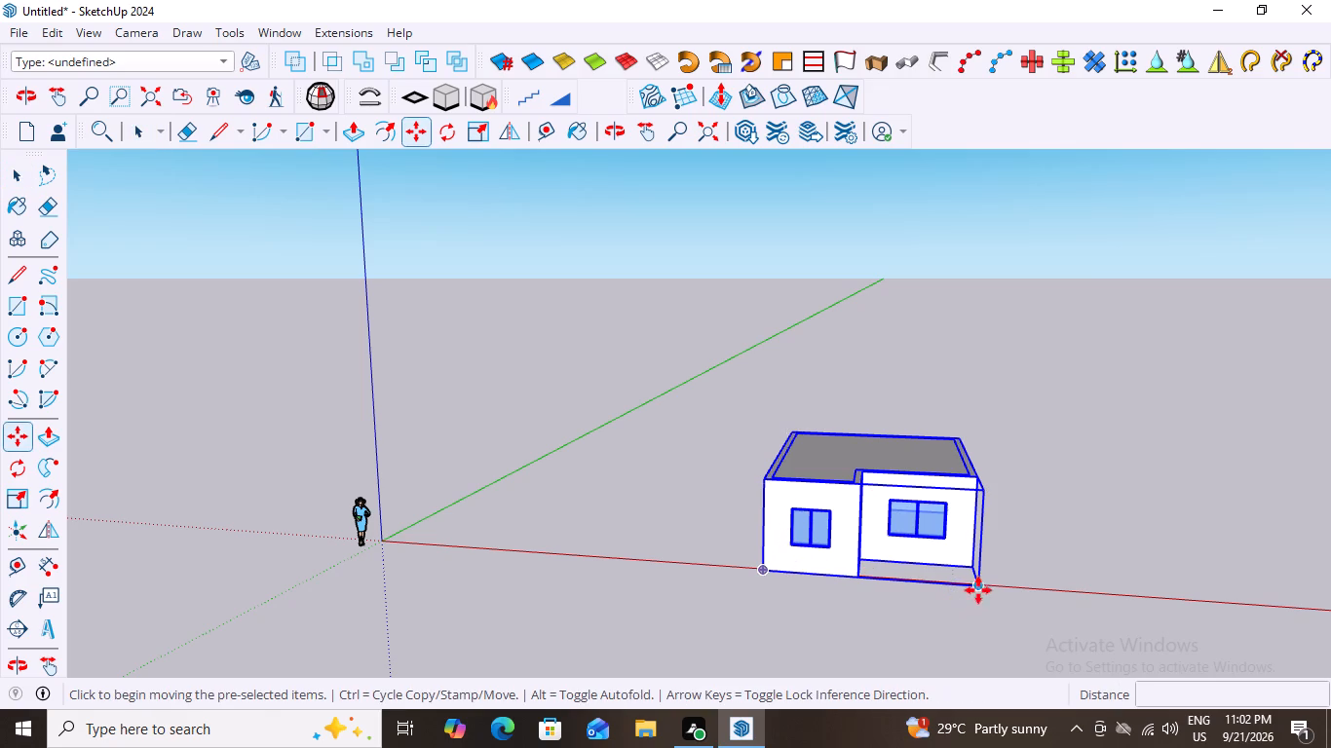
{"action": "left_click", "coordinate": [981, 585]}
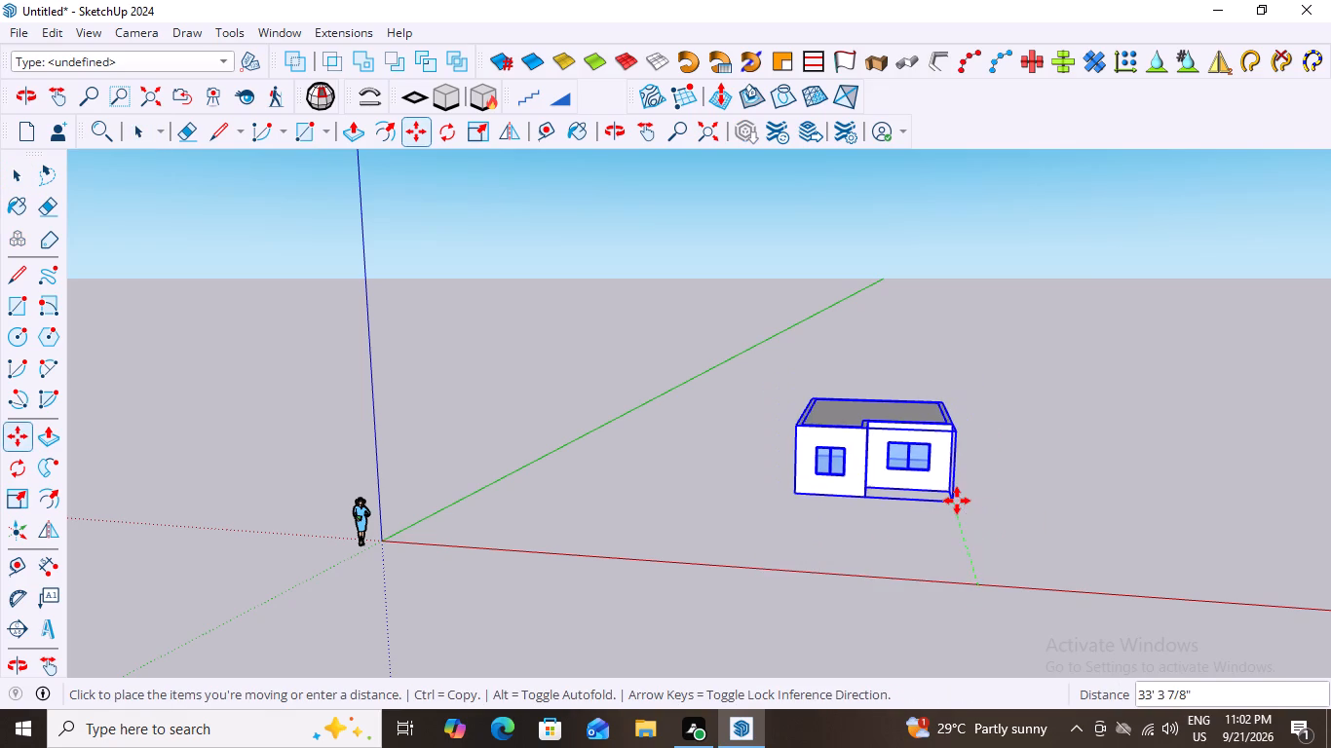
{"action": "middle_click_drag", "start_coordinate": [957, 501], "coordinate": [1053, 531]}
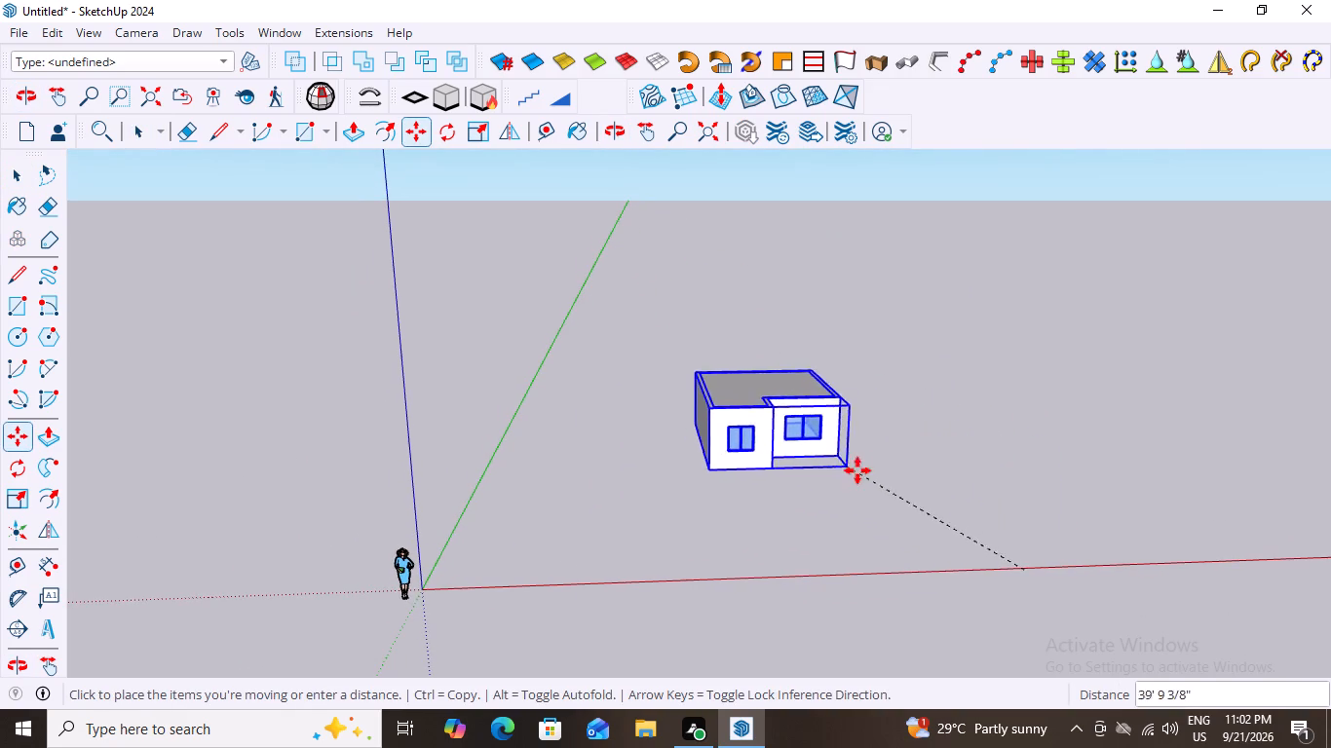
{"action": "middle_click_drag", "start_coordinate": [857, 470], "coordinate": [812, 477]}
{"action": "scroll", "coordinate": [829, 454], "scroll_direction": "up", "scroll_amount": 3}
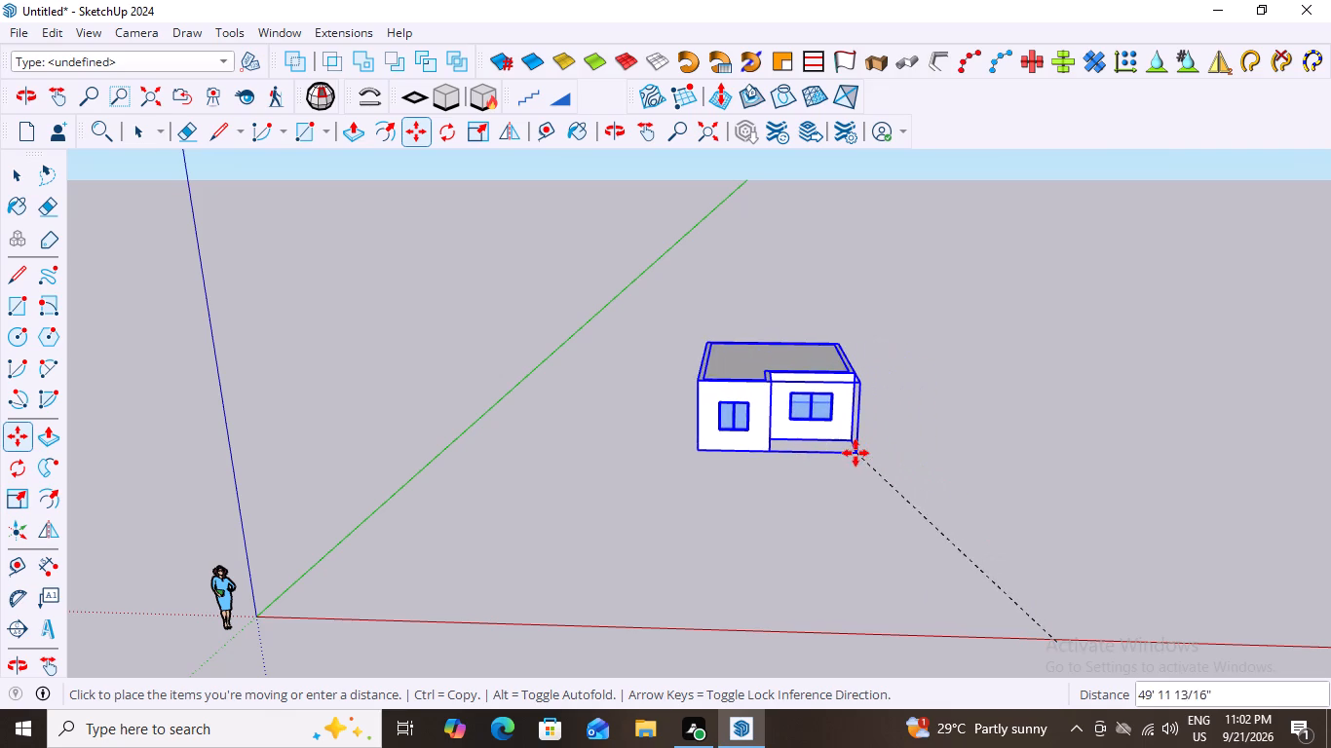
{"action": "left_click", "coordinate": [855, 446]}
{"action": "key", "text": "space"}
Clear the selection and examine the repositioned building, its roofline and both front windows from several angles.
{"action": "scroll", "coordinate": [824, 428], "scroll_direction": "up", "scroll_amount": 3}
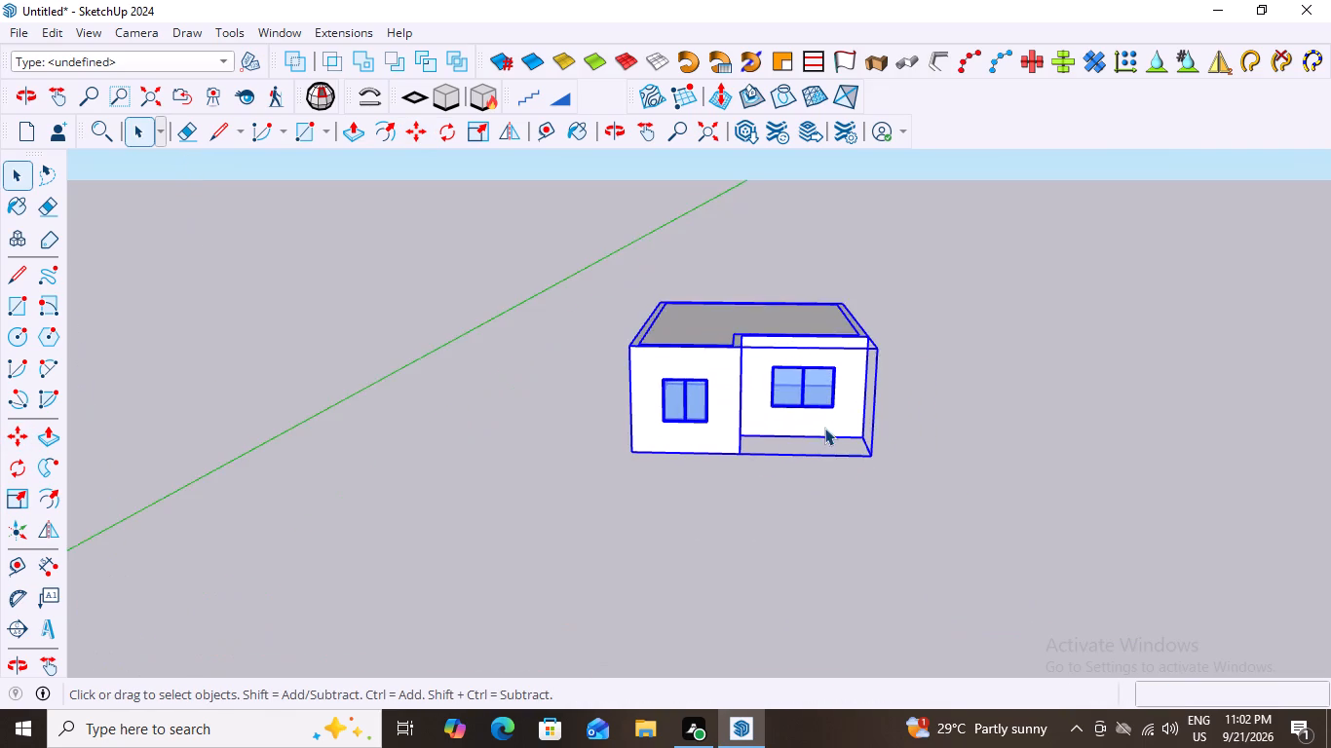
{"action": "scroll", "coordinate": [824, 428], "scroll_direction": "up", "scroll_amount": 1}
{"action": "scroll", "coordinate": [742, 474], "scroll_direction": "up", "scroll_amount": 2}
{"action": "middle_click_drag", "start_coordinate": [737, 478], "coordinate": [706, 542]}
{"action": "scroll", "coordinate": [706, 542], "scroll_direction": "down", "scroll_amount": 7}
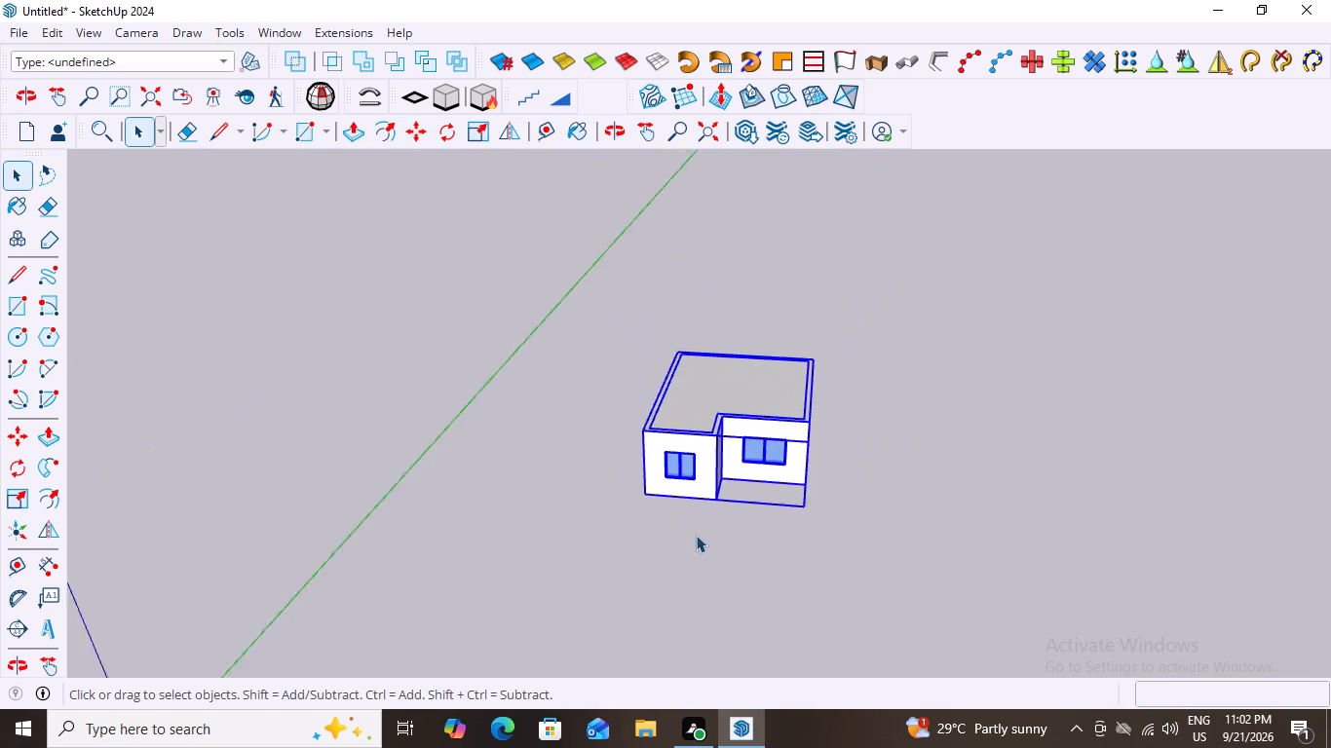
{"action": "scroll", "coordinate": [696, 535], "scroll_direction": "down", "scroll_amount": 1}
{"action": "middle_click", "coordinate": [718, 528]}
{"action": "middle_click_drag", "start_coordinate": [718, 528], "coordinate": [748, 526]}
{"action": "middle_click_drag", "start_coordinate": [731, 505], "coordinate": [780, 522]}
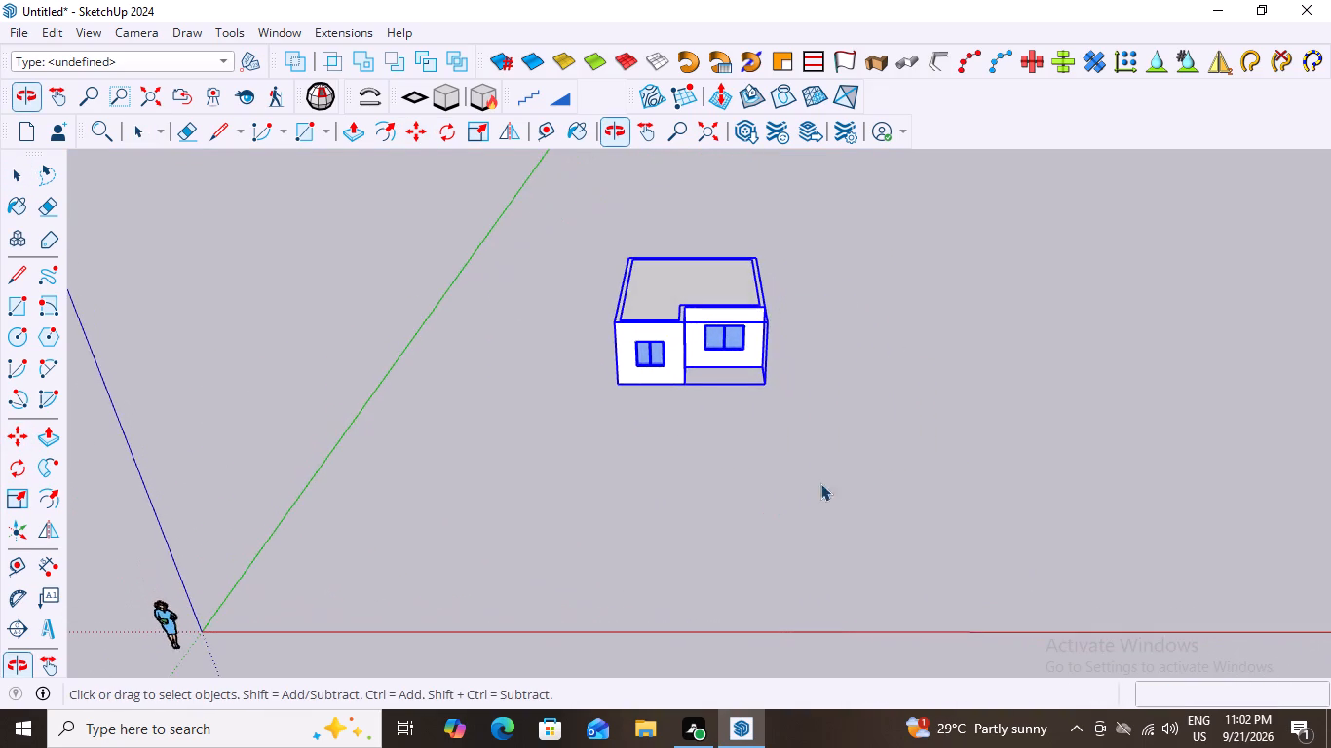
{"action": "scroll", "coordinate": [682, 292], "scroll_direction": "up", "scroll_amount": 4}
{"action": "scroll", "coordinate": [685, 484], "scroll_direction": "up", "scroll_amount": 1}
{"action": "middle_click_drag", "start_coordinate": [724, 465], "coordinate": [733, 408]}
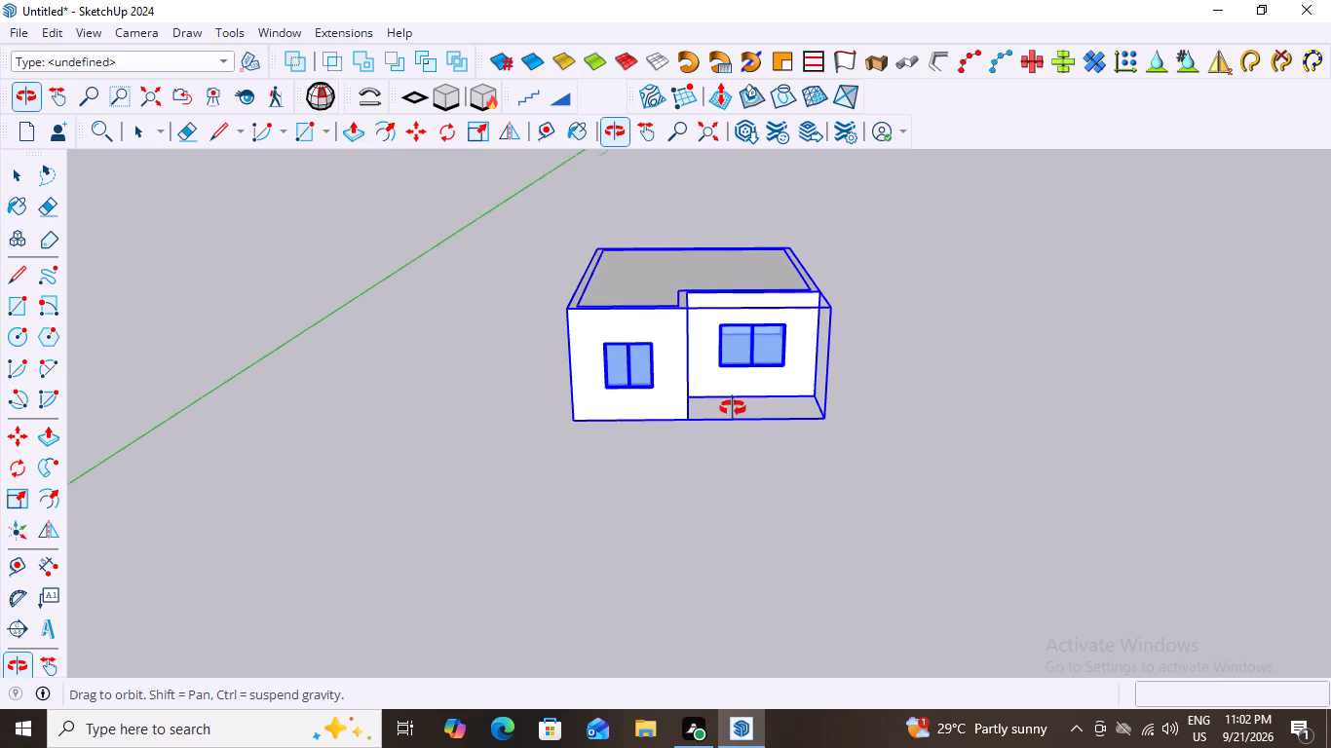
{"action": "middle_click_drag", "start_coordinate": [733, 408], "coordinate": [734, 408]}
{"action": "key", "text": "space"}
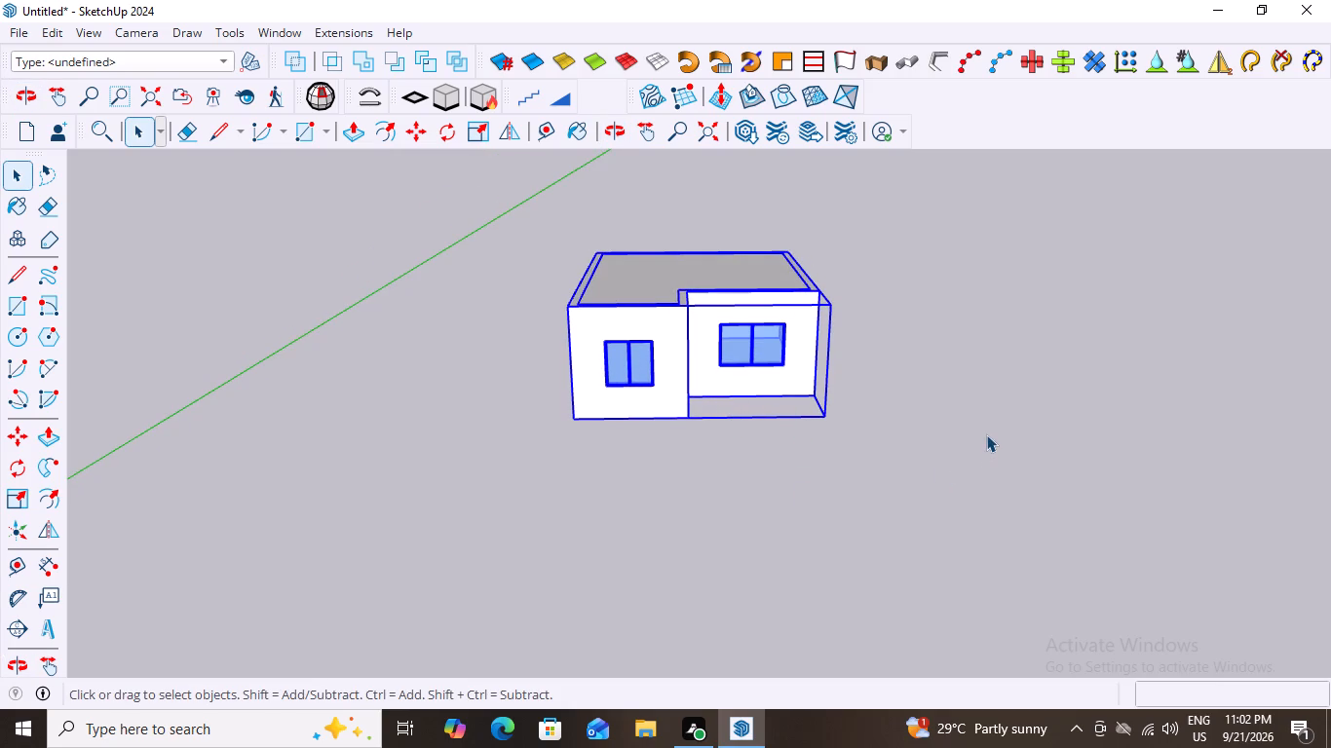
{"action": "left_click", "coordinate": [986, 434]}
{"action": "middle_click_drag", "start_coordinate": [894, 449], "coordinate": [822, 469]}
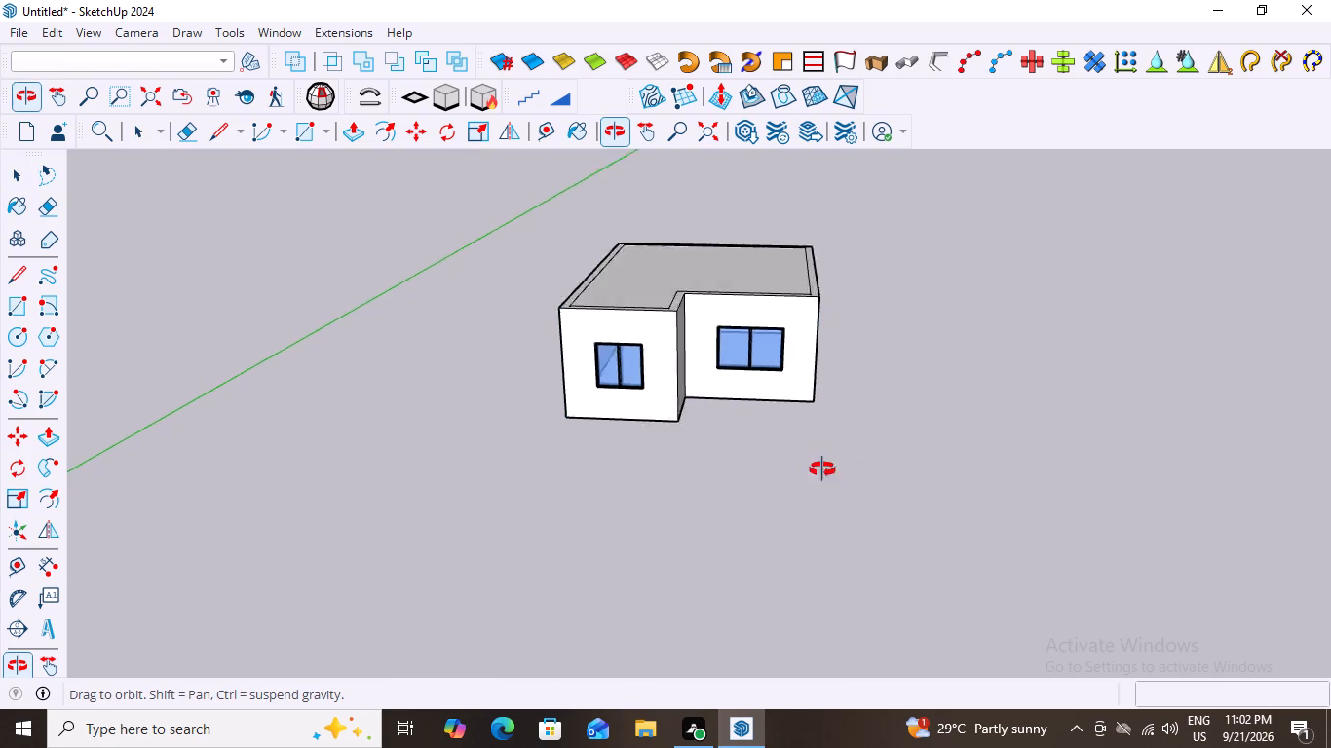
{"action": "middle_click_drag", "start_coordinate": [822, 469], "coordinate": [973, 470]}
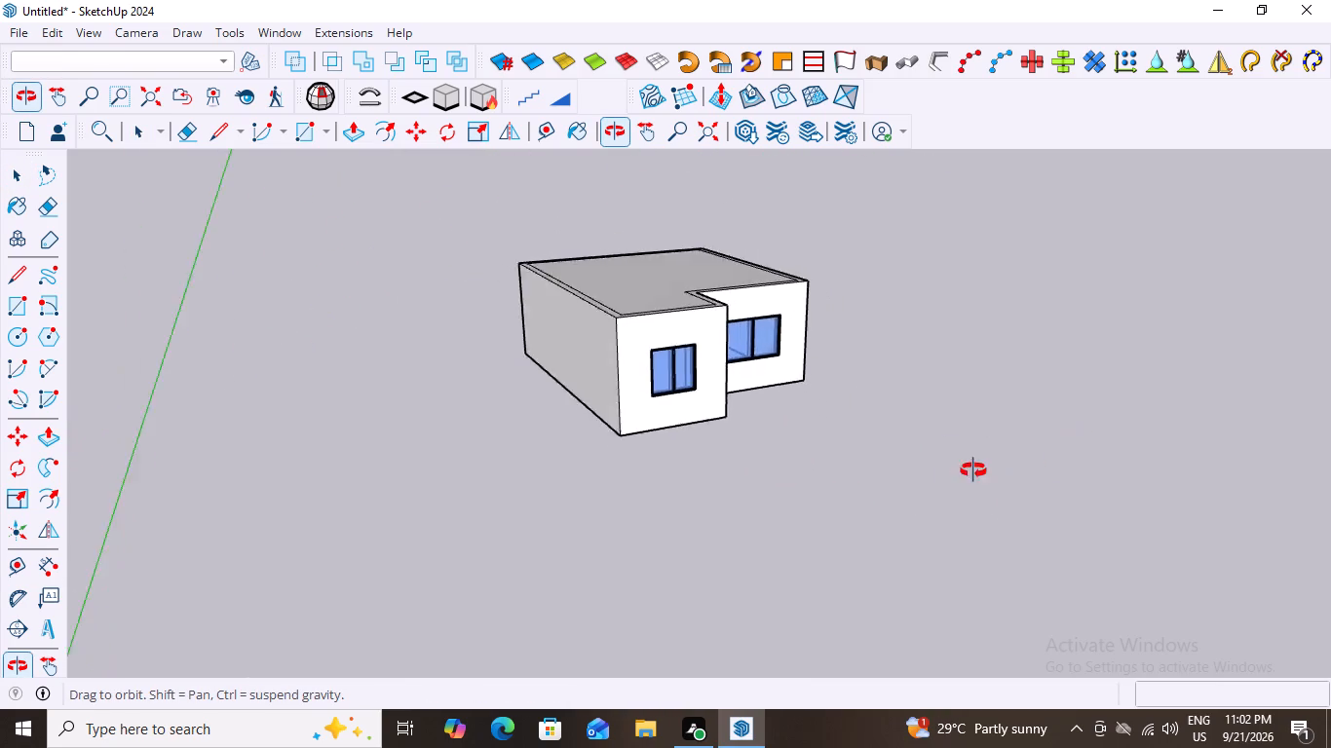
{"action": "middle_click_drag", "start_coordinate": [973, 470], "coordinate": [801, 518]}
{"action": "scroll", "coordinate": [790, 518], "scroll_direction": "down", "scroll_amount": 6}
{"action": "scroll", "coordinate": [713, 387], "scroll_direction": "up", "scroll_amount": 8}
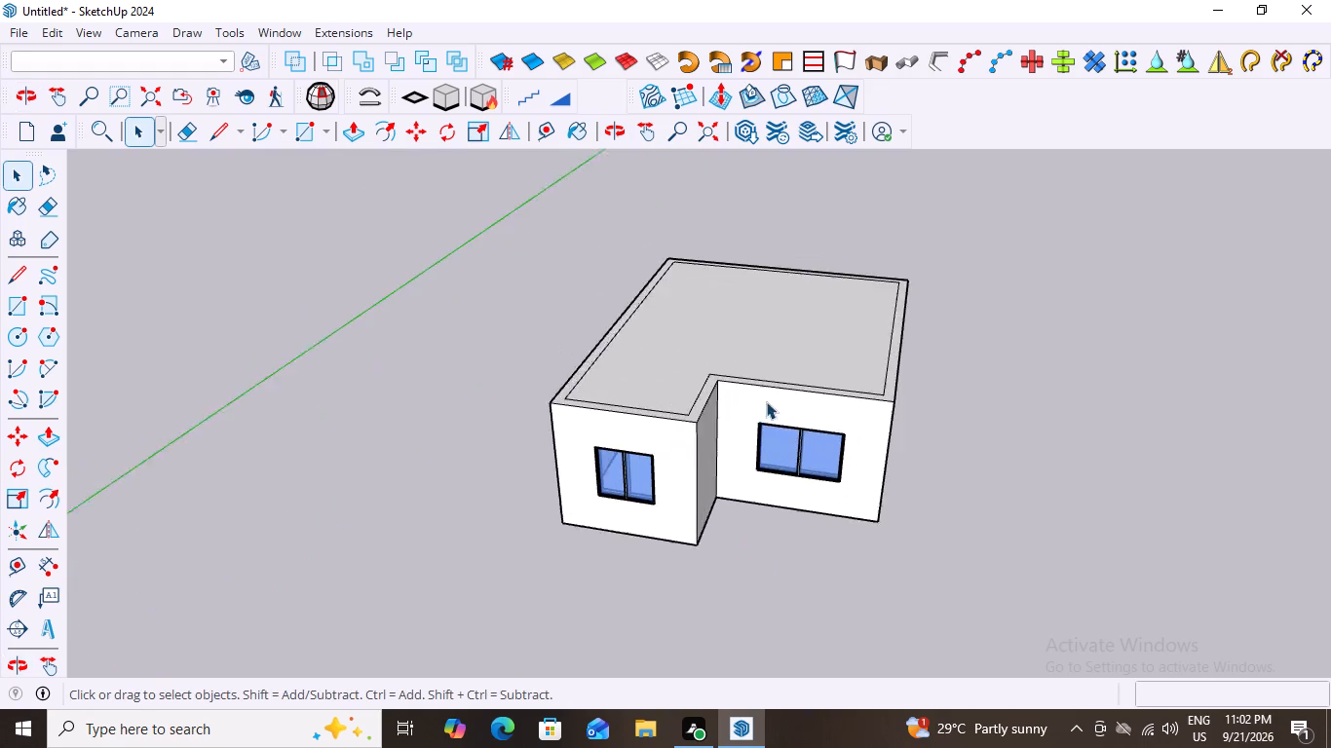
{"action": "middle_click_drag", "start_coordinate": [754, 438], "coordinate": [820, 452]}
{"action": "scroll", "coordinate": [820, 452], "scroll_direction": "up", "scroll_amount": 1}
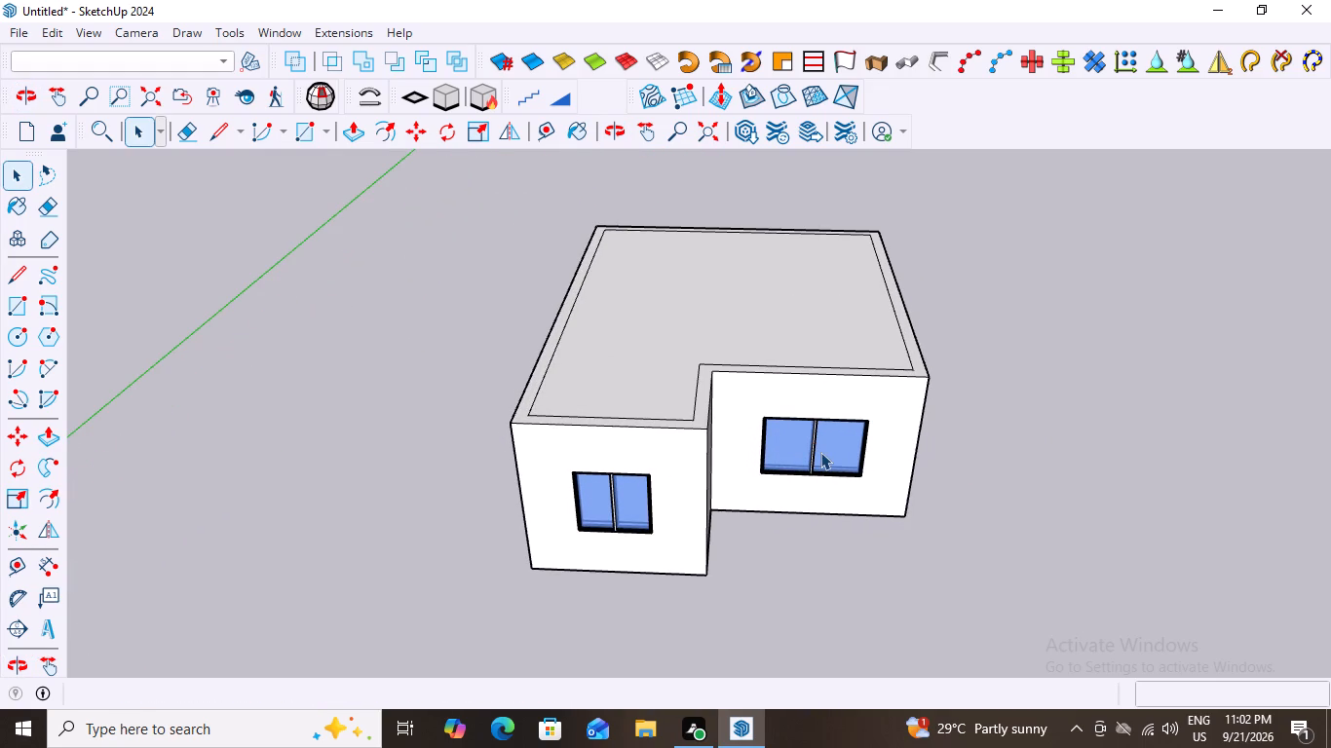
{"action": "middle_click_drag", "start_coordinate": [820, 468], "coordinate": [841, 426]}
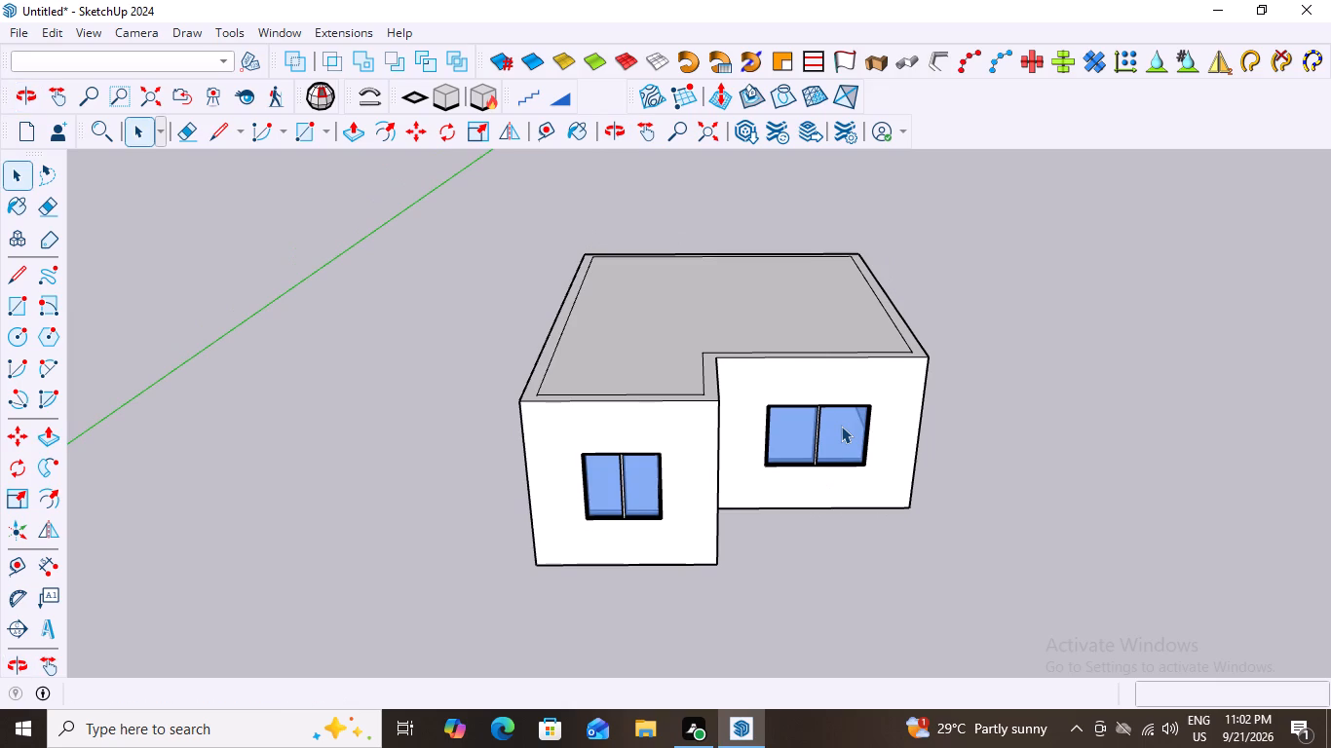
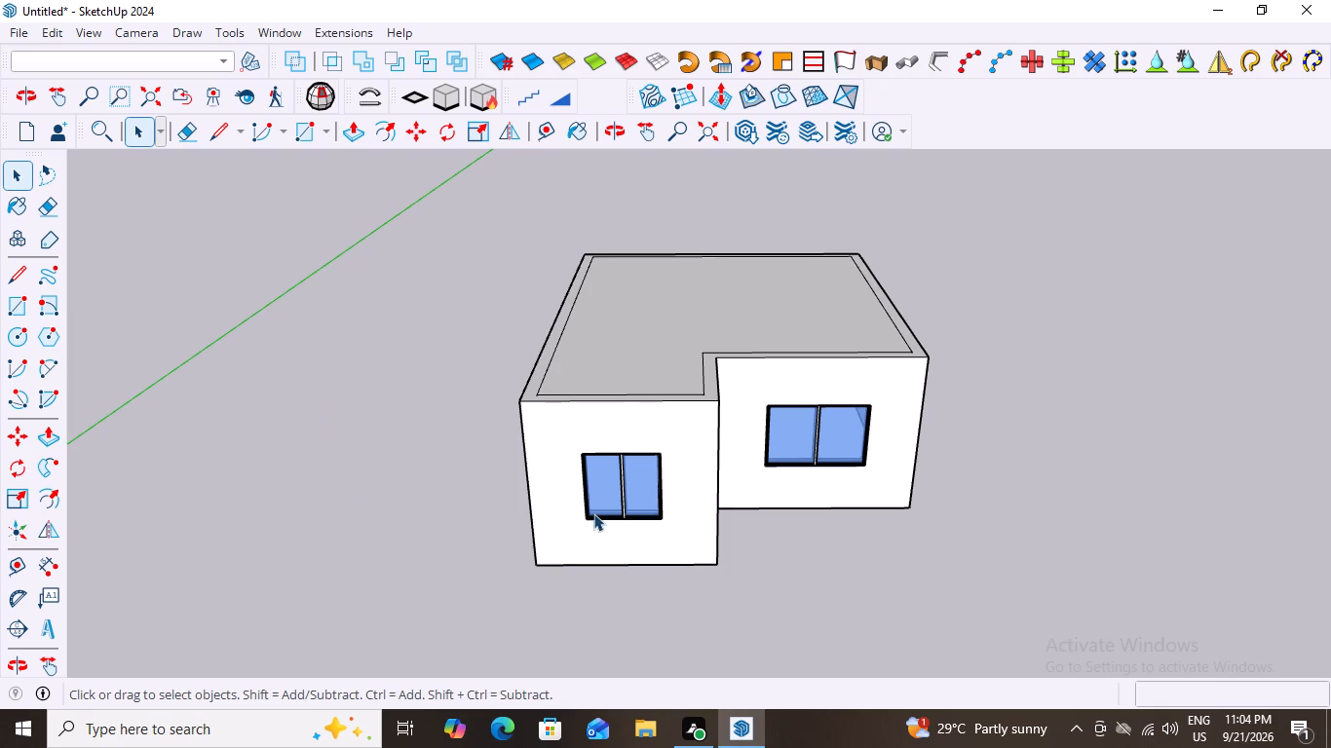
Examine the repositioned L-shaped building, its roof and both front windows from several angles and distances.
{"action": "scroll", "coordinate": [895, 449], "scroll_direction": "down", "scroll_amount": 3}
{"action": "scroll", "coordinate": [780, 521], "scroll_direction": "down", "scroll_amount": 2}
{"action": "scroll", "coordinate": [818, 493], "scroll_direction": "up", "scroll_amount": 1}
{"action": "scroll", "coordinate": [757, 547], "scroll_direction": "up", "scroll_amount": 1}
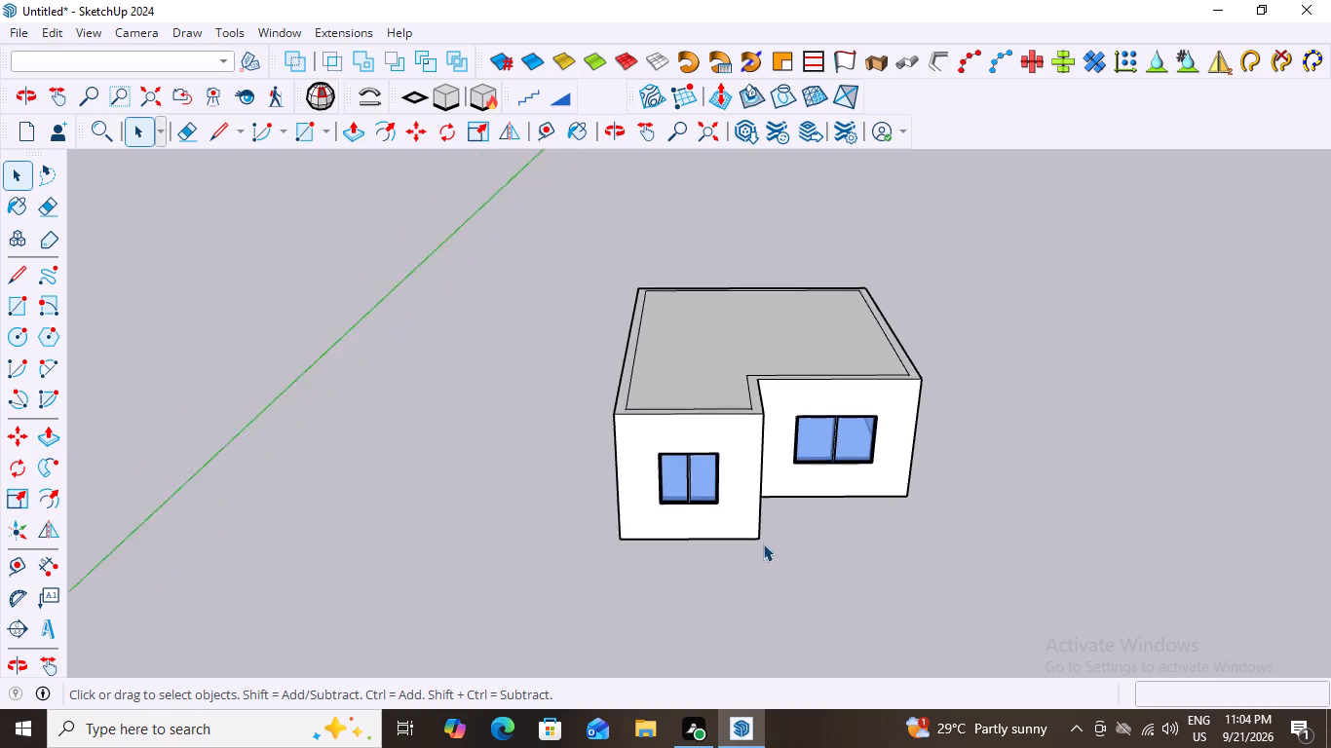
{"action": "scroll", "coordinate": [763, 543], "scroll_direction": "up", "scroll_amount": 1}
{"action": "middle_click_drag", "start_coordinate": [754, 545], "coordinate": [370, 513]}
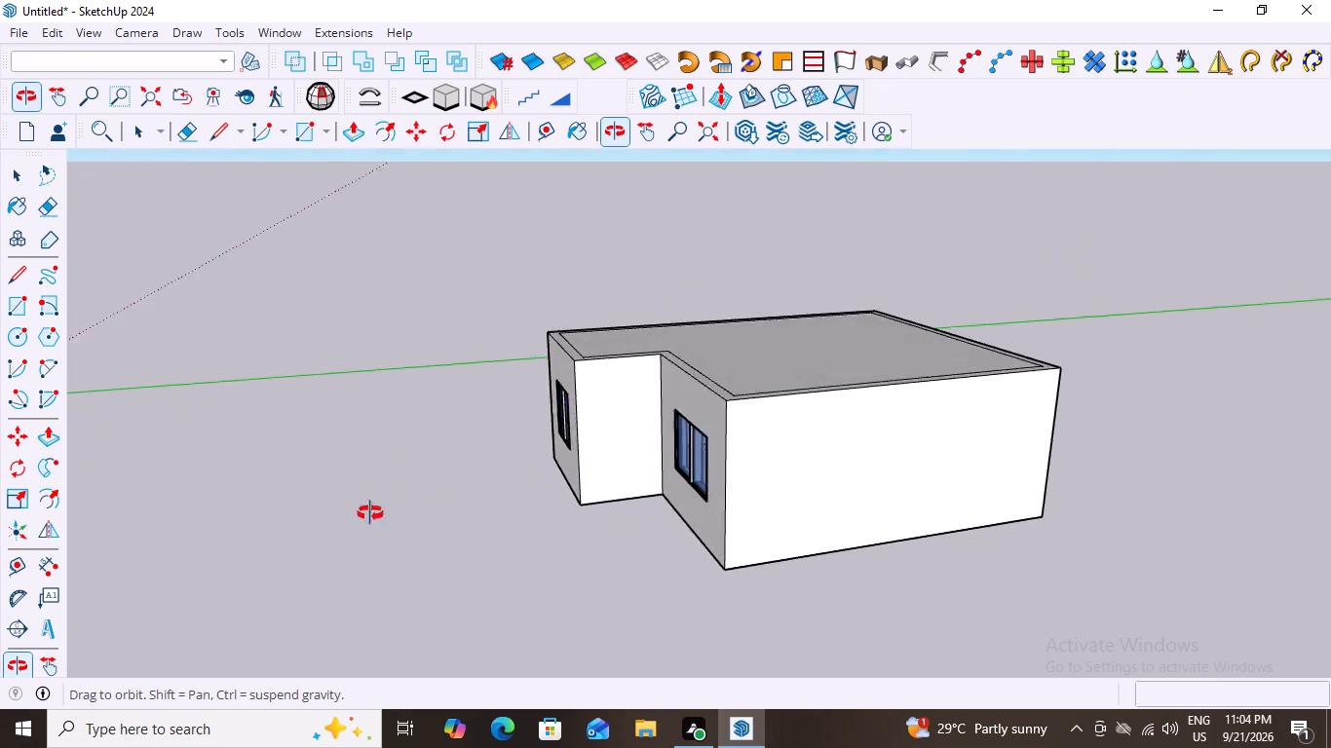
{"action": "middle_click_drag", "start_coordinate": [370, 513], "coordinate": [821, 580]}
{"action": "scroll", "coordinate": [787, 555], "scroll_direction": "down", "scroll_amount": 5}
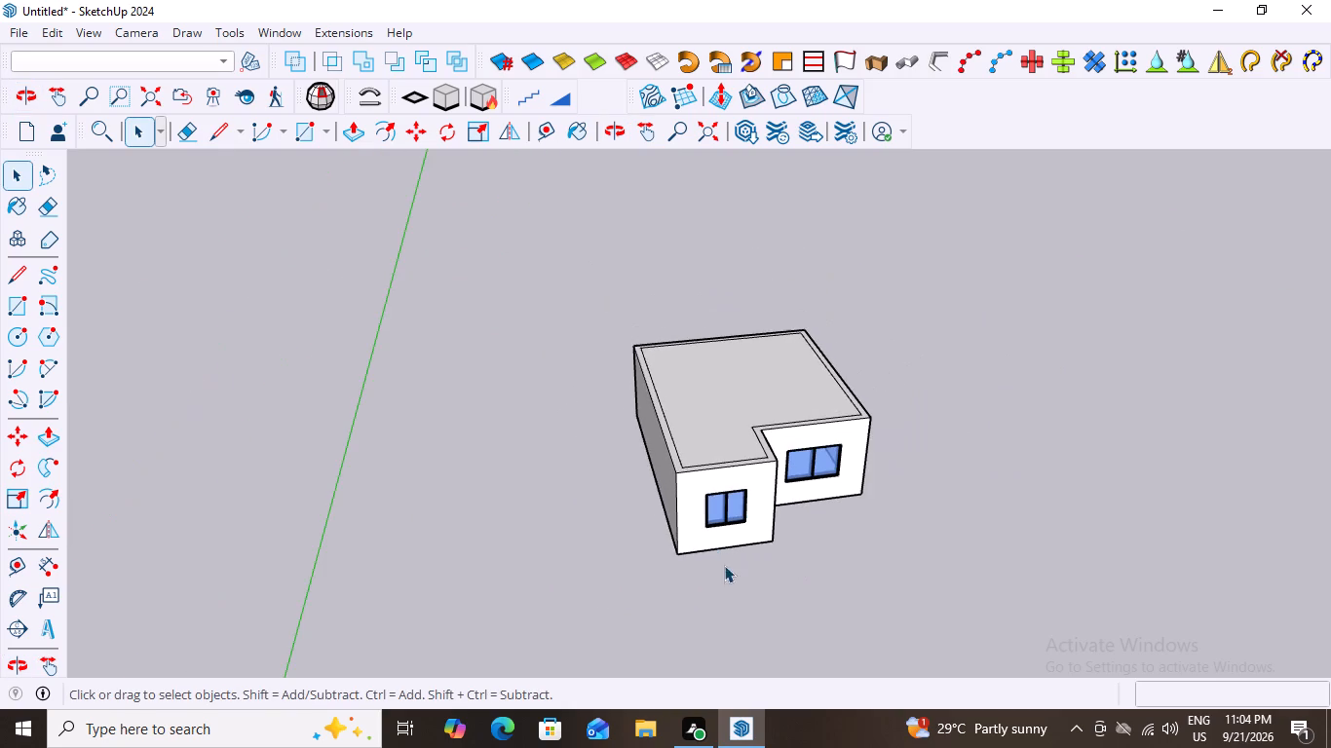
{"action": "middle_click_drag", "start_coordinate": [831, 542], "coordinate": [766, 559]}
{"action": "scroll", "coordinate": [744, 547], "scroll_direction": "up", "scroll_amount": 4}
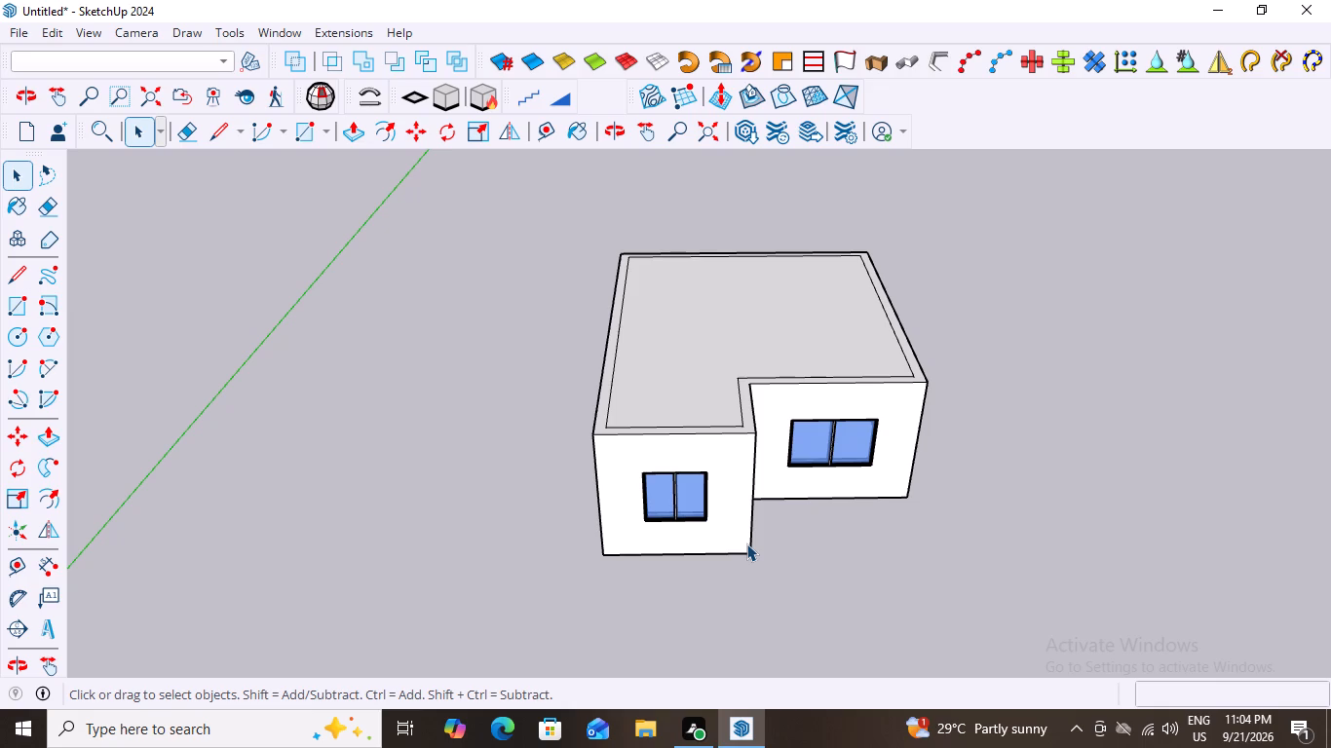
{"action": "scroll", "coordinate": [822, 482], "scroll_direction": "down", "scroll_amount": 3}
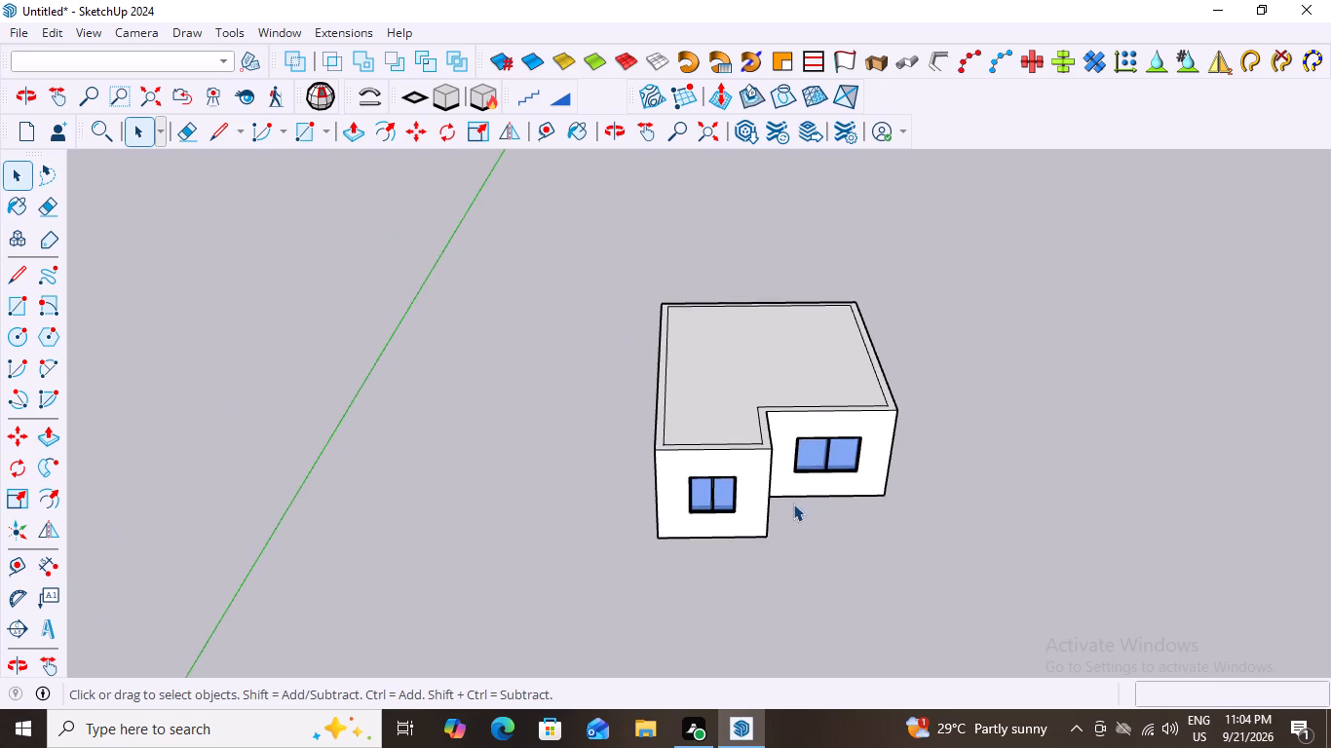
{"action": "middle_click_drag", "start_coordinate": [788, 506], "coordinate": [803, 435]}
{"action": "scroll", "coordinate": [869, 500], "scroll_direction": "up", "scroll_amount": 3}
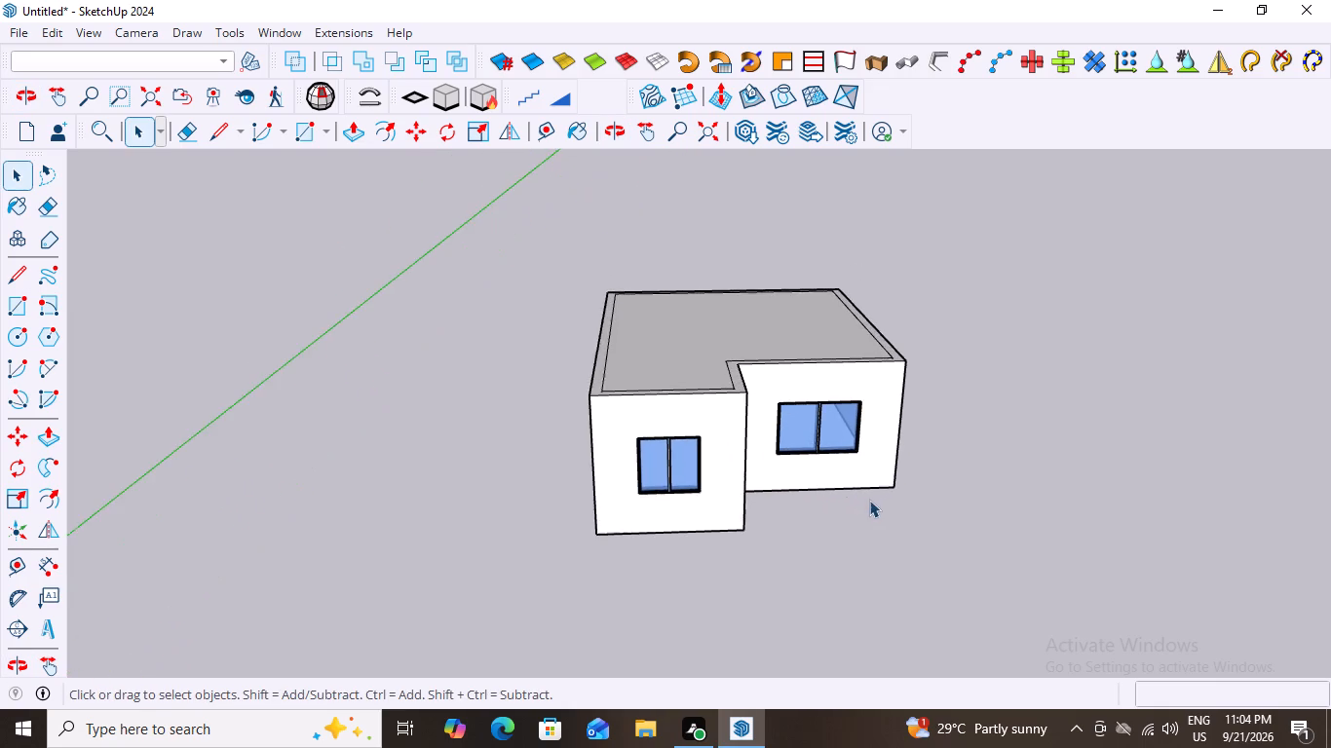
{"action": "scroll", "coordinate": [771, 444], "scroll_direction": "up", "scroll_amount": 2}
{"action": "middle_click_drag", "start_coordinate": [798, 467], "coordinate": [554, 452]}
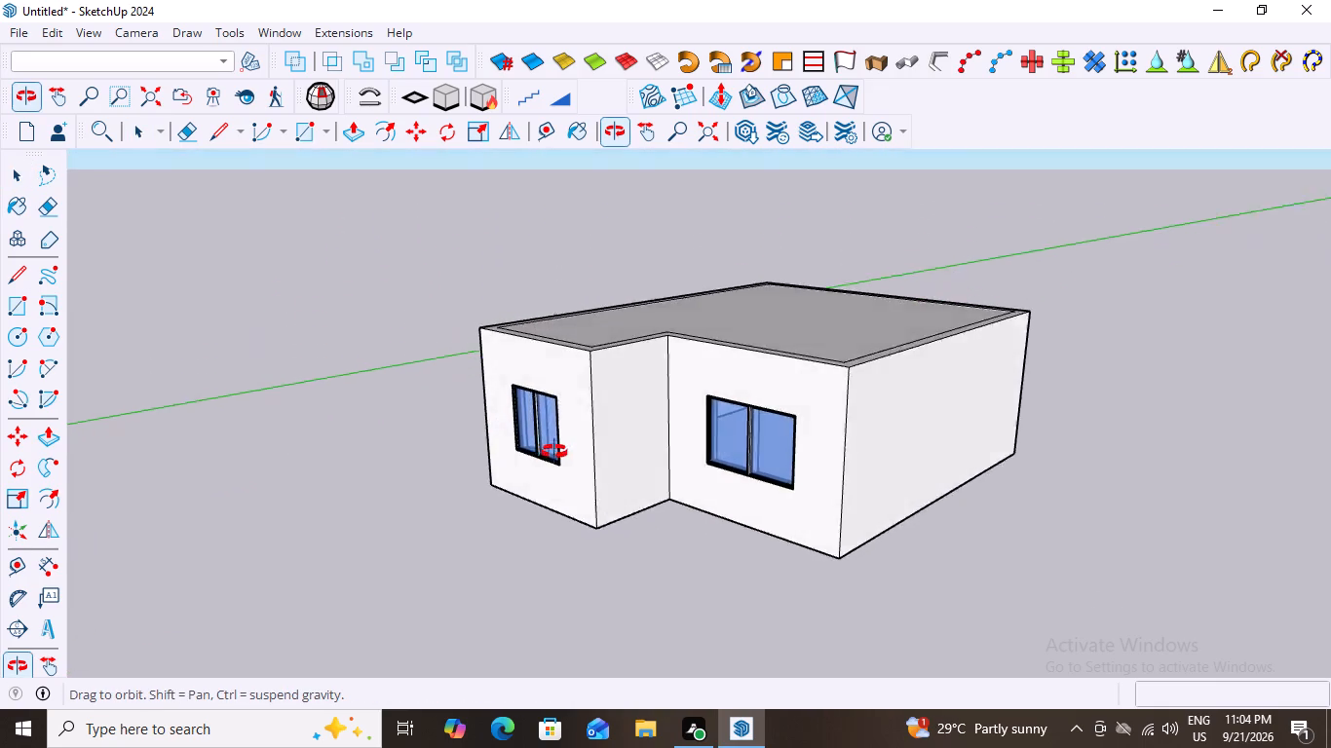
{"action": "middle_click_drag", "start_coordinate": [554, 452], "coordinate": [640, 468]}
{"action": "scroll", "coordinate": [736, 472], "scroll_direction": "up", "scroll_amount": 6}
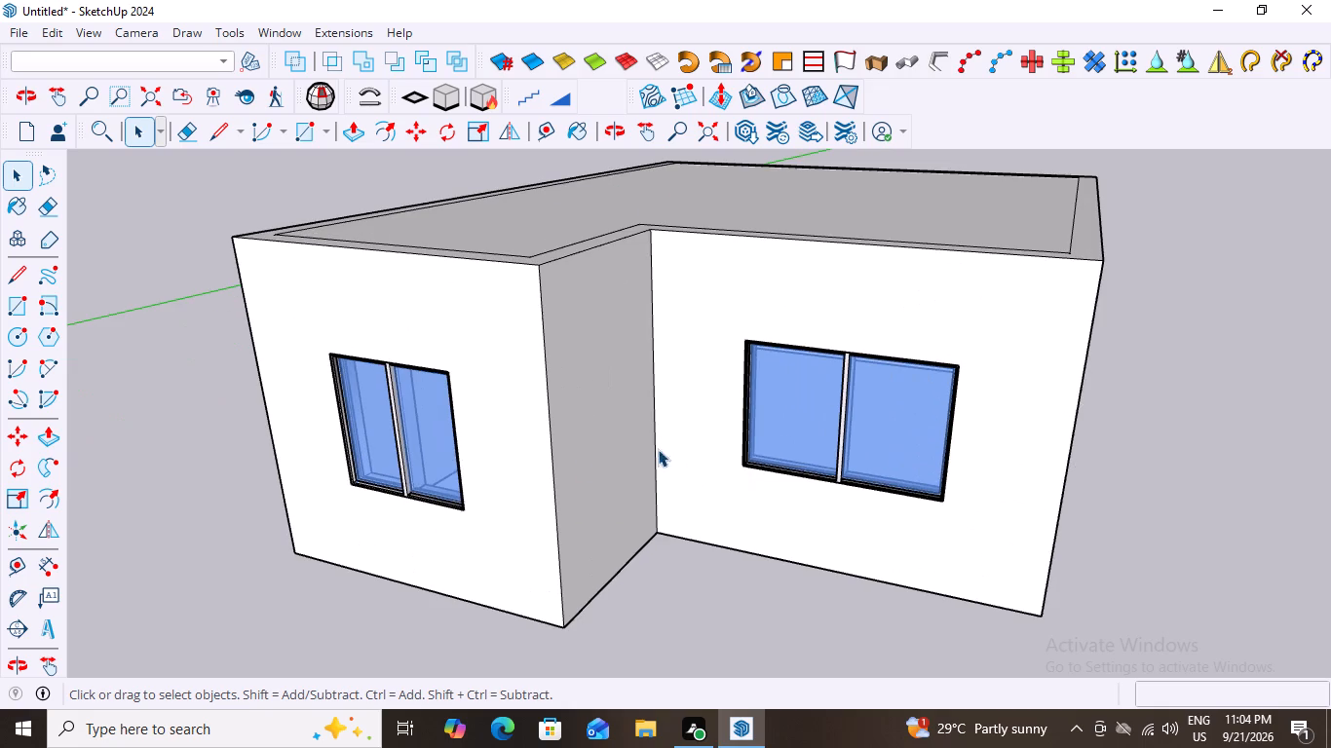
{"action": "scroll", "coordinate": [532, 493], "scroll_direction": "down", "scroll_amount": 5}
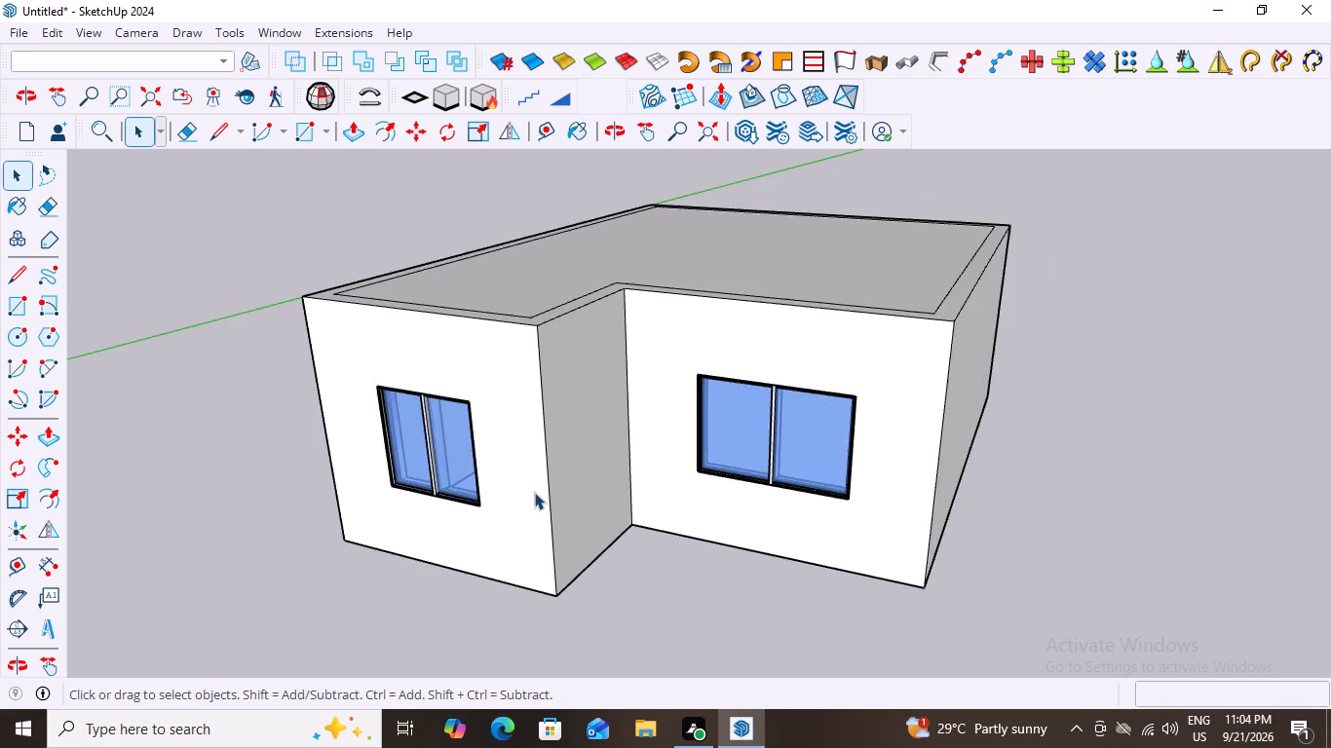
{"action": "scroll", "coordinate": [534, 492], "scroll_direction": "down", "scroll_amount": 7}
{"action": "scroll", "coordinate": [622, 553], "scroll_direction": "down", "scroll_amount": 3}
{"action": "middle_click_drag", "start_coordinate": [622, 554], "coordinate": [803, 545]}
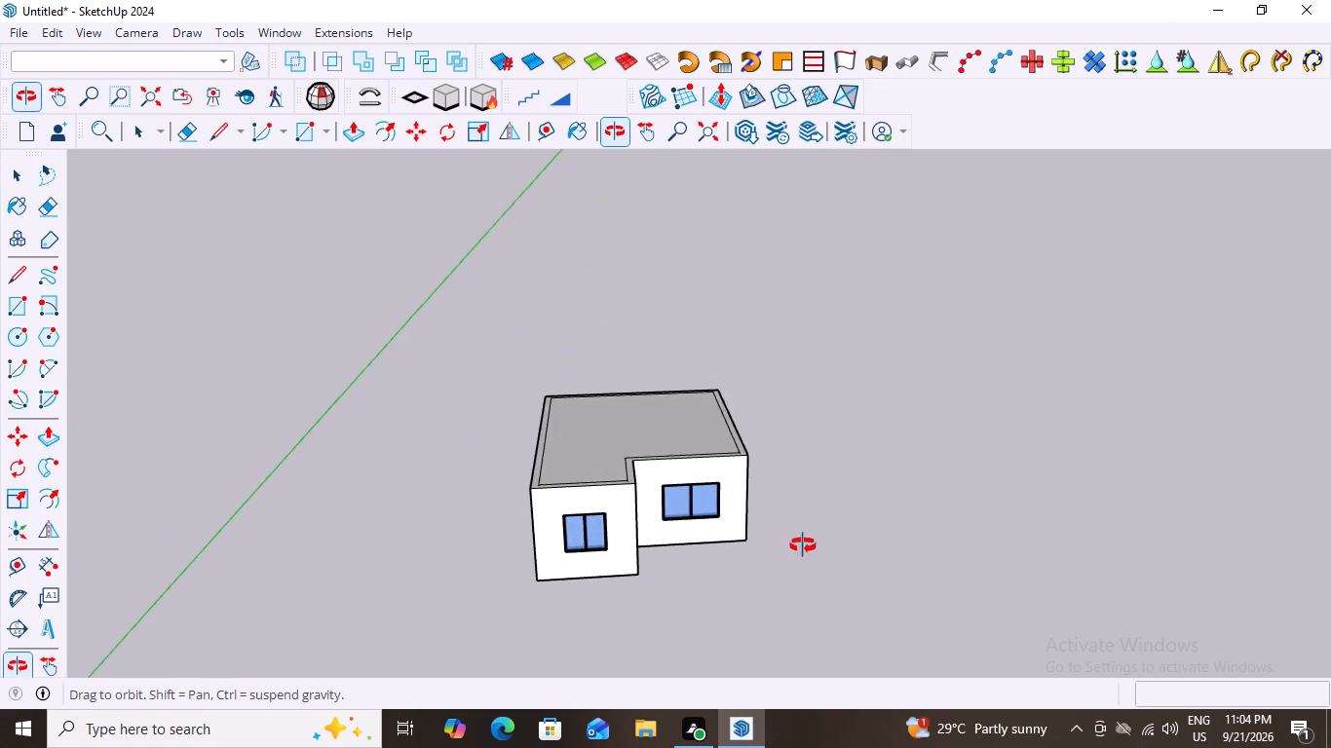
{"action": "middle_click_drag", "start_coordinate": [803, 545], "coordinate": [798, 547]}
{"action": "scroll", "coordinate": [607, 514], "scroll_direction": "up", "scroll_amount": 13}
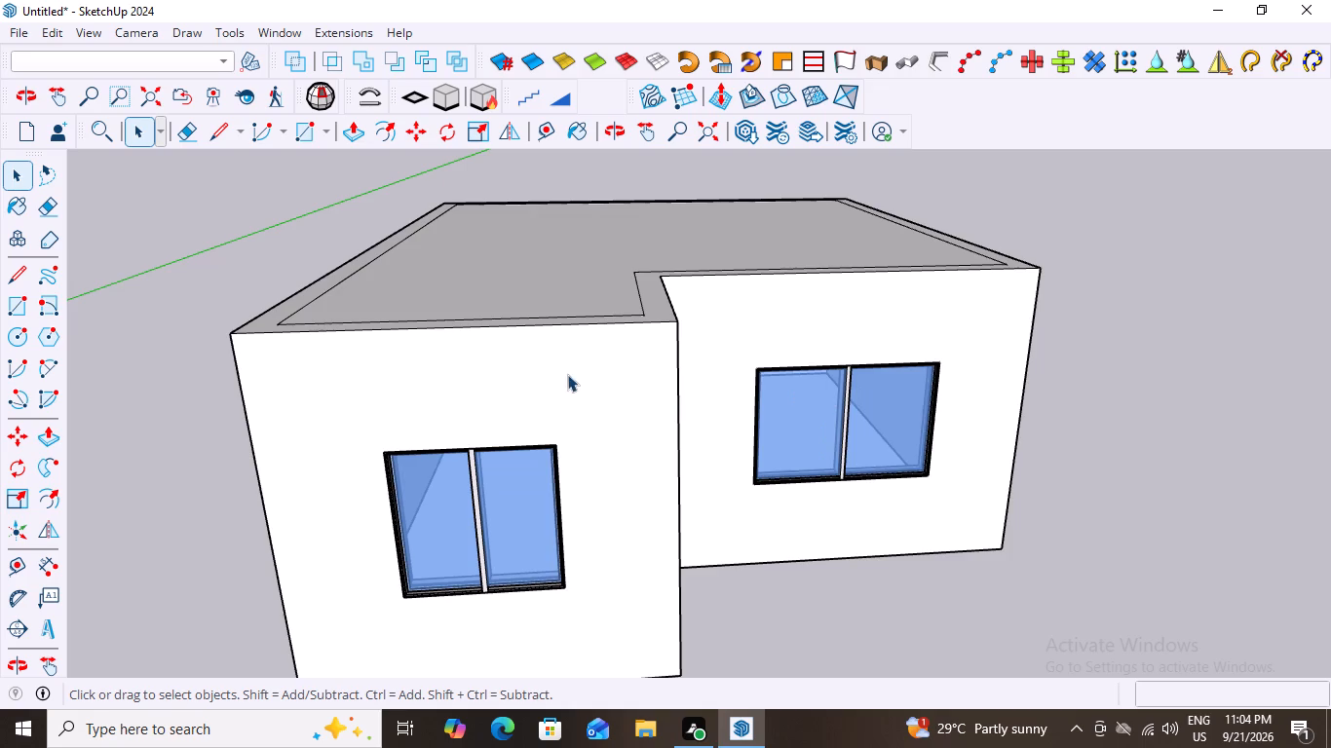
{"action": "scroll", "coordinate": [597, 371], "scroll_direction": "down", "scroll_amount": 9}
{"action": "scroll", "coordinate": [647, 475], "scroll_direction": "down", "scroll_amount": 3}
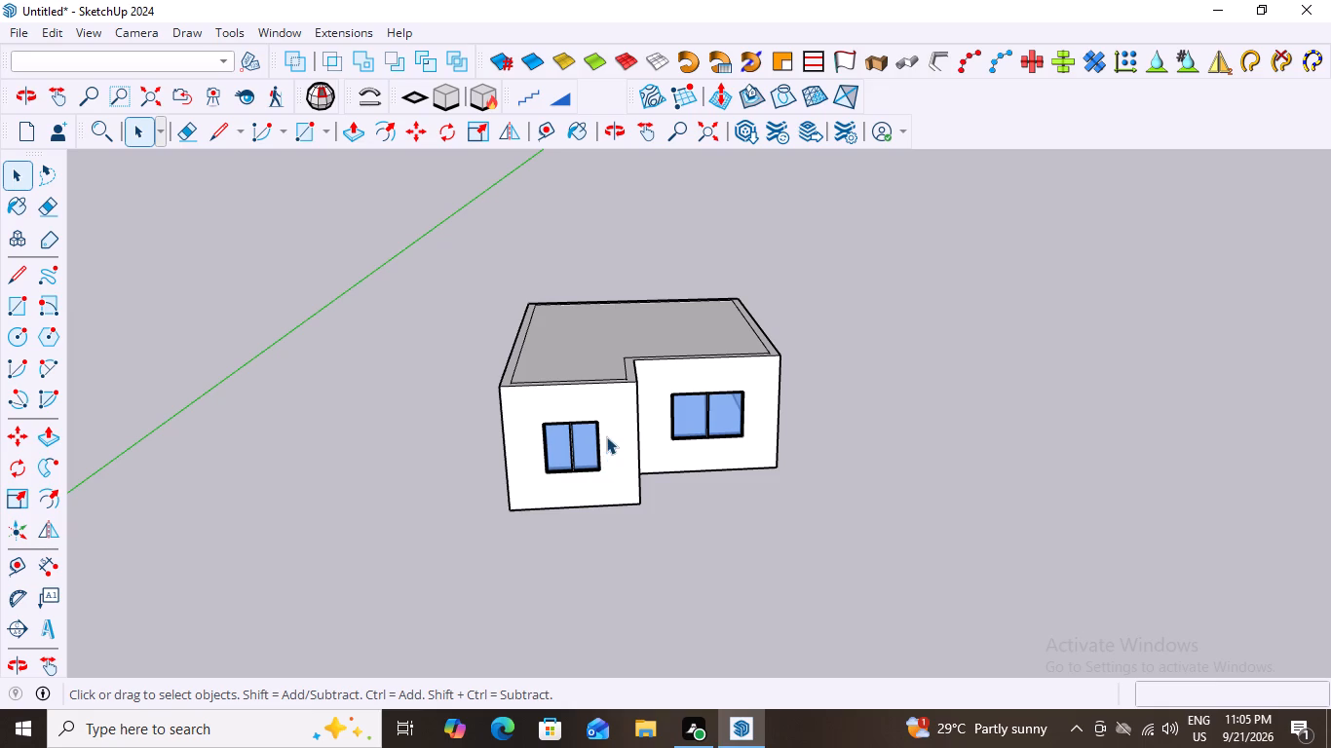
{"action": "scroll", "coordinate": [684, 441], "scroll_direction": "up", "scroll_amount": 3}
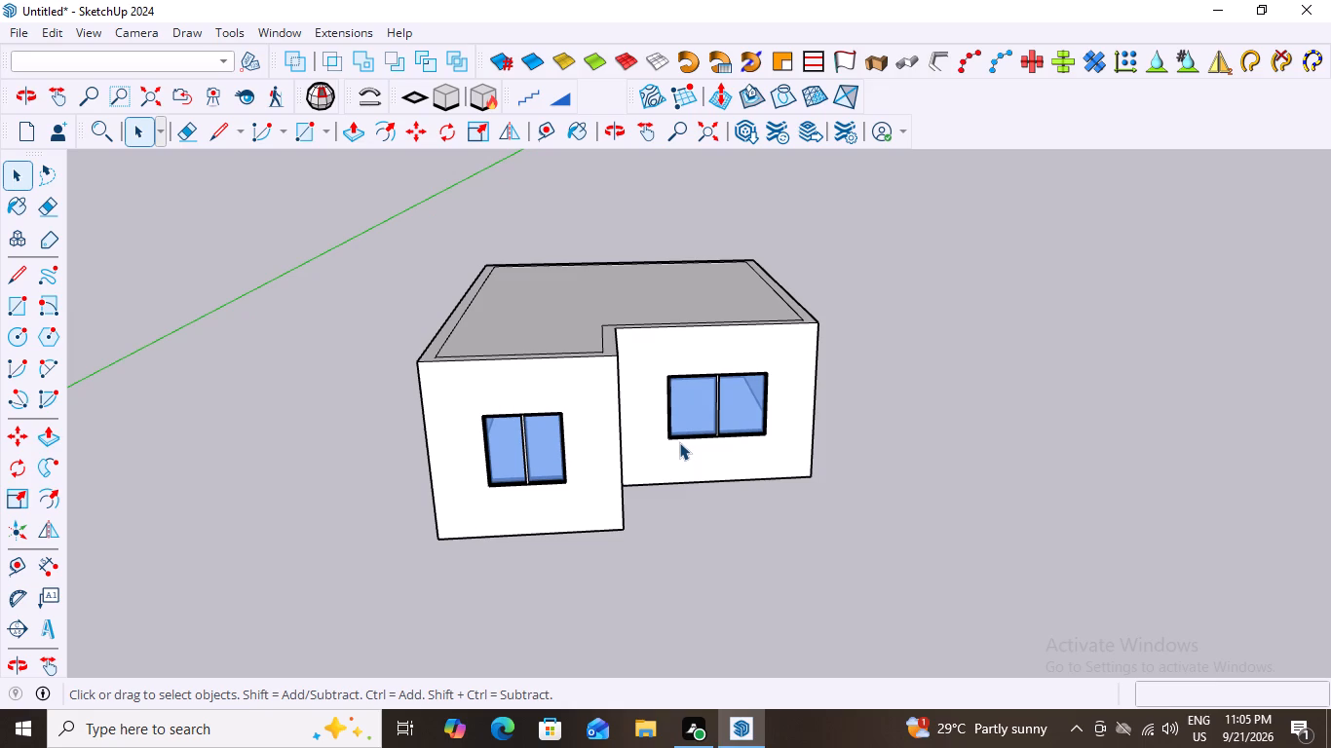
Undo the building's moves, rotations and group edits back to its earlier place beside the origin with both front windows.
{"action": "key", "text": "ctrl+z"}
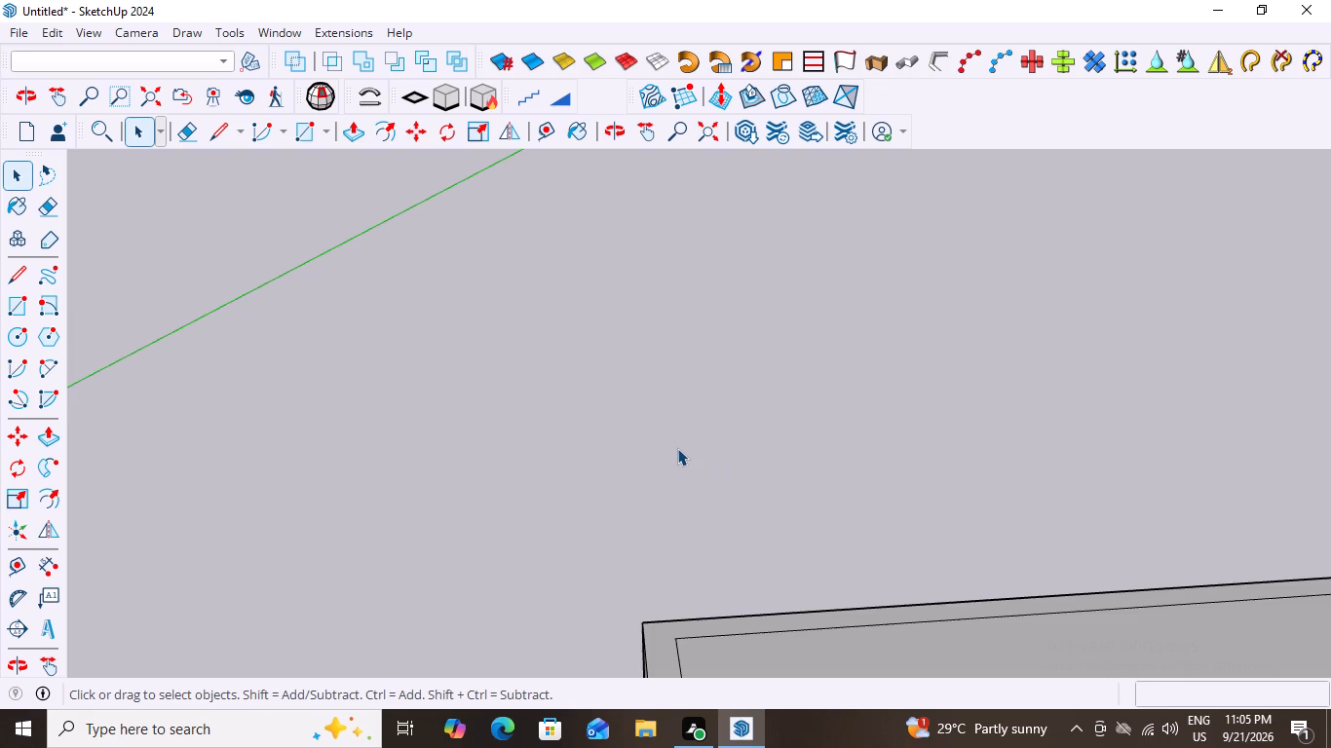
{"action": "scroll", "coordinate": [676, 445], "scroll_direction": "down", "scroll_amount": 20}
{"action": "scroll", "coordinate": [676, 445], "scroll_direction": "down", "scroll_amount": 9}
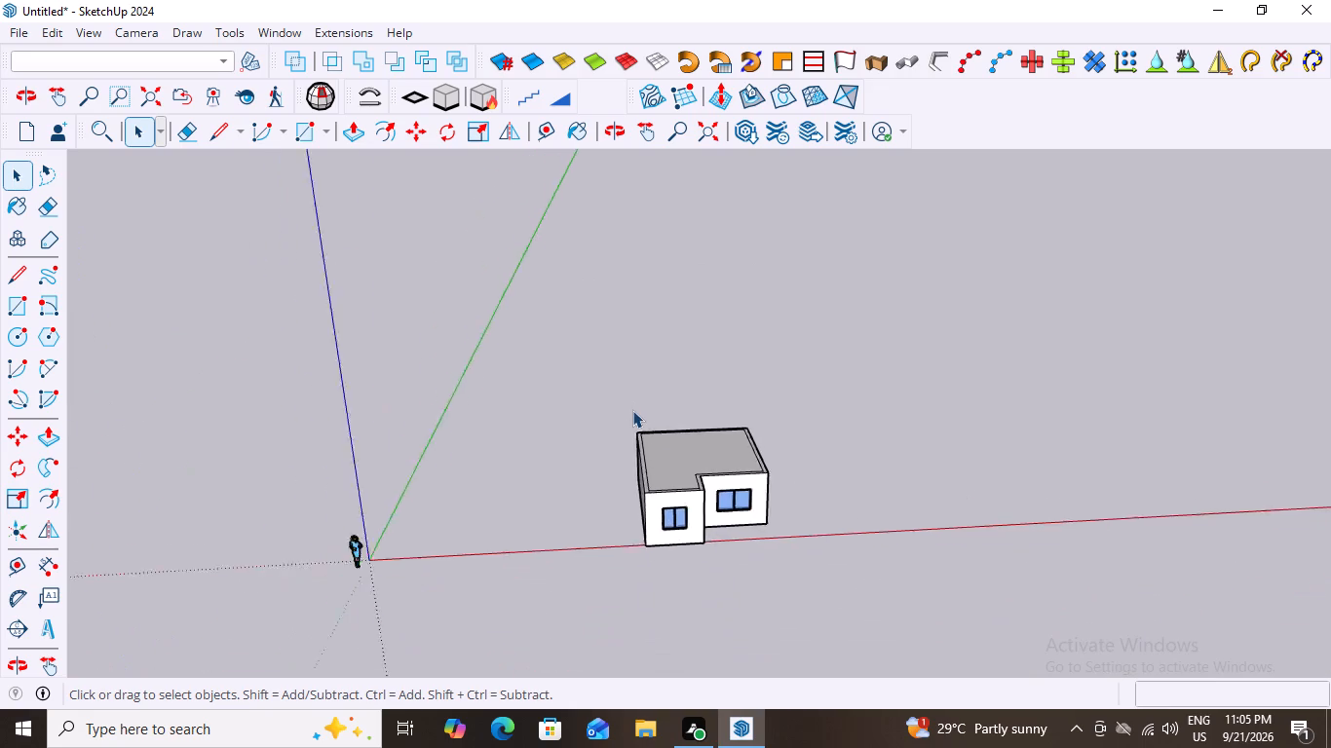
{"action": "scroll", "coordinate": [632, 410], "scroll_direction": "down", "scroll_amount": 2}
{"action": "scroll", "coordinate": [685, 534], "scroll_direction": "up", "scroll_amount": 13}
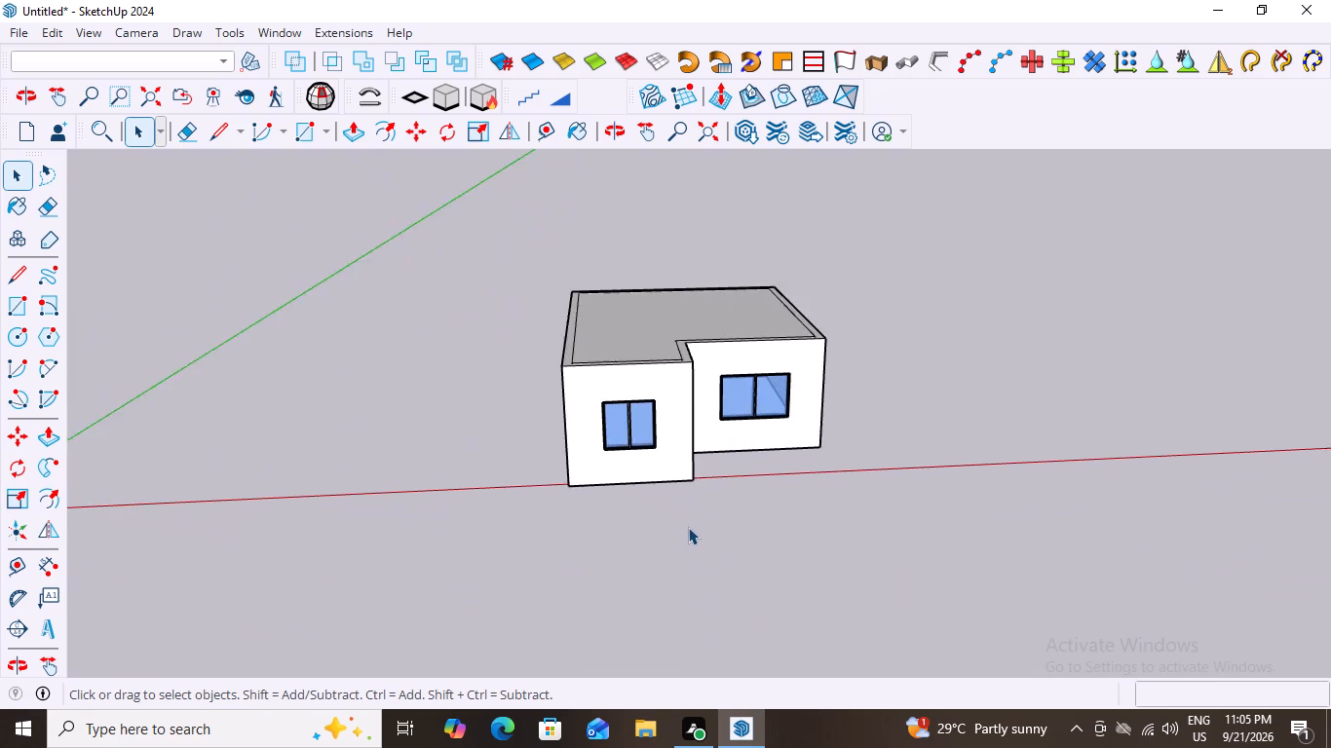
{"action": "key", "text": "ctrl+z"}
{"action": "key", "text": "ctrl+z"}
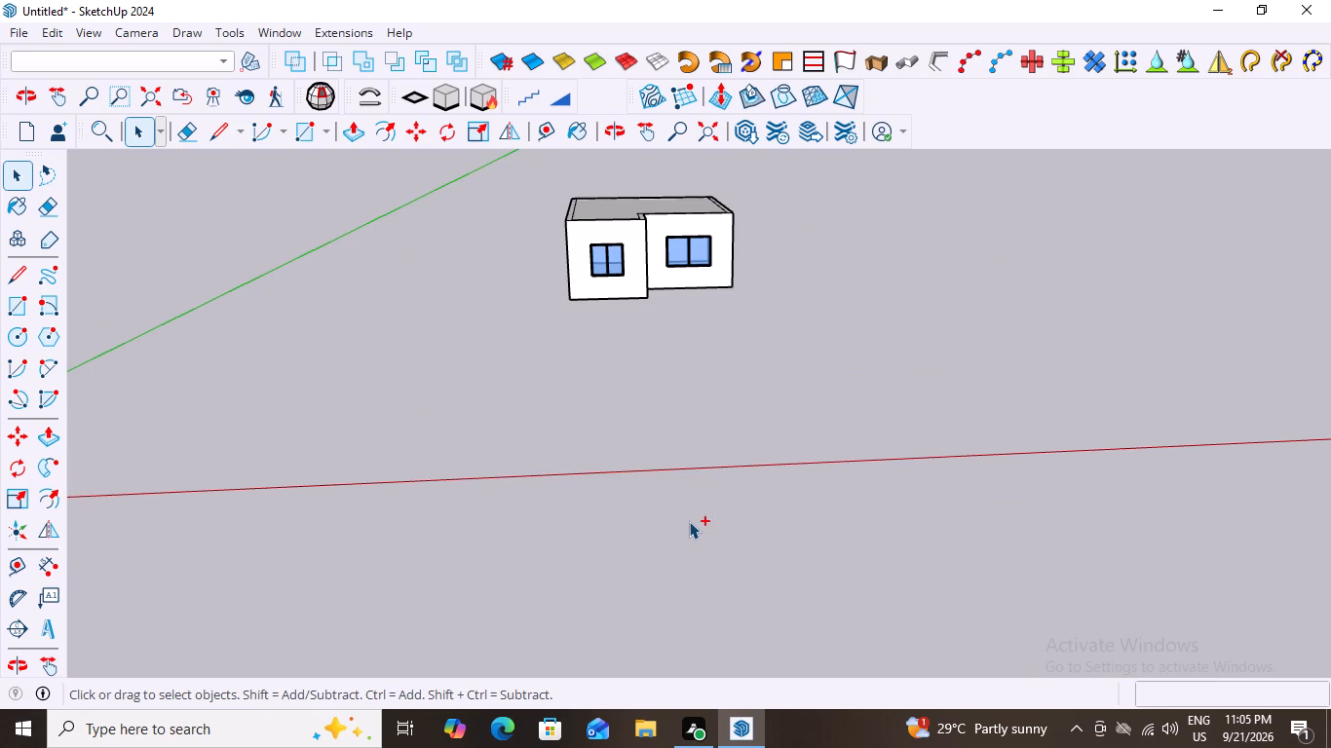
{"action": "key", "text": "ctrl+z"}
{"action": "key", "text": "ctrl+z"}
{"action": "key", "text": "ctrl+z"}
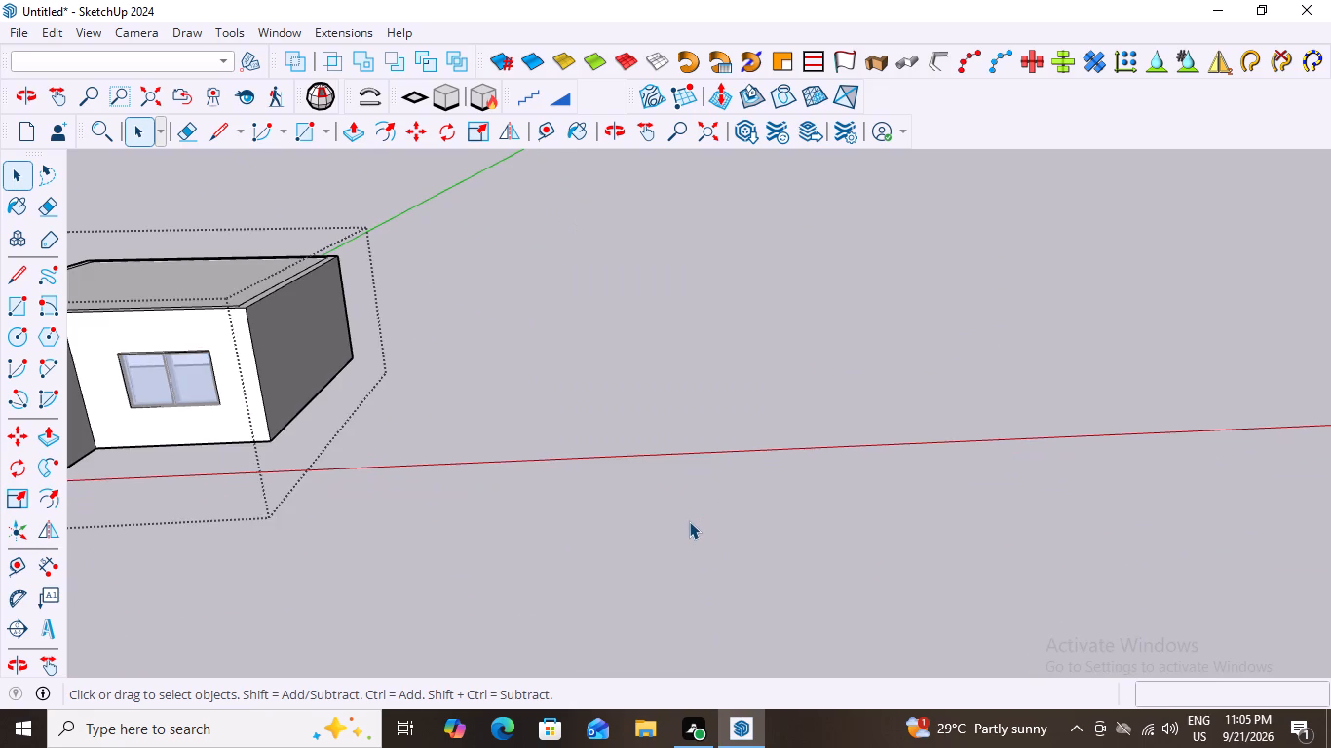
{"action": "scroll", "coordinate": [688, 511], "scroll_direction": "down", "scroll_amount": 8}
{"action": "key", "text": "ctrl+z"}
{"action": "key", "text": "ctrl+z"}
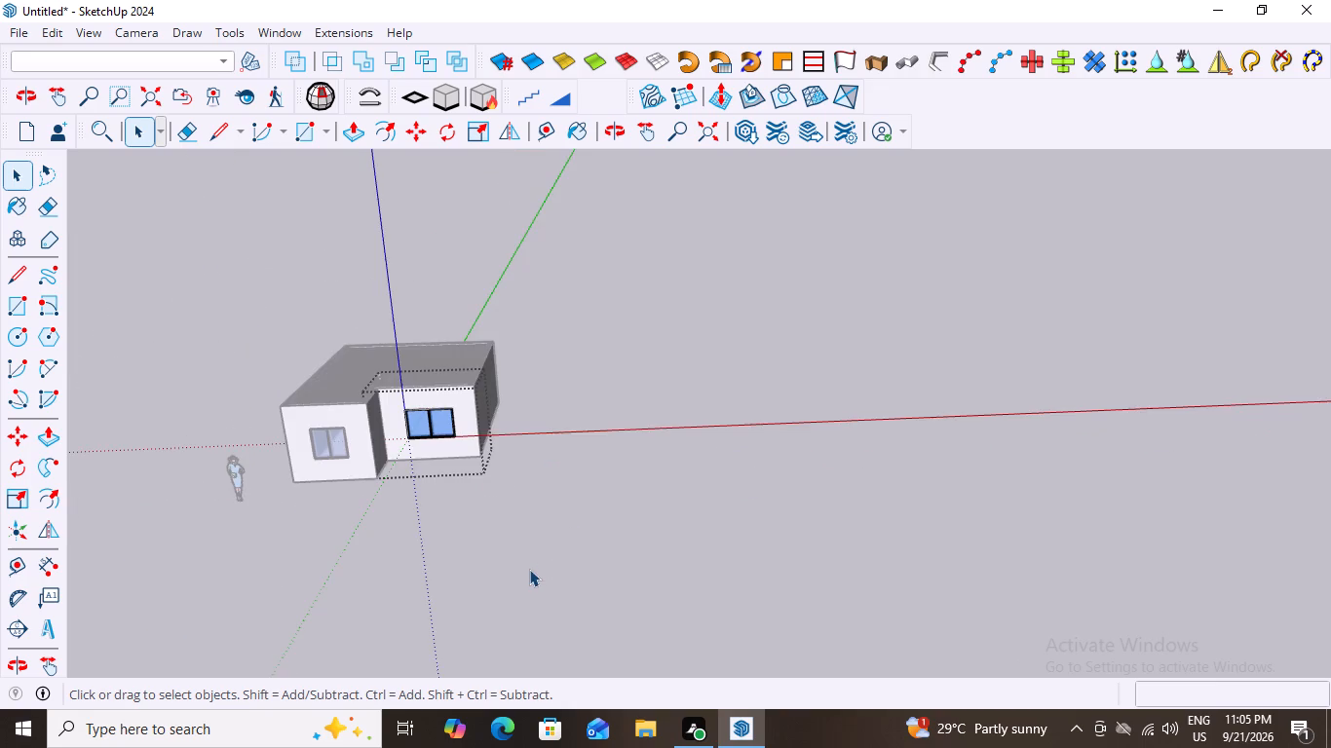
{"action": "key", "text": "ctrl+z"}
{"action": "key", "text": "ctrl+z"}
{"action": "key", "text": "ctrl+z"}
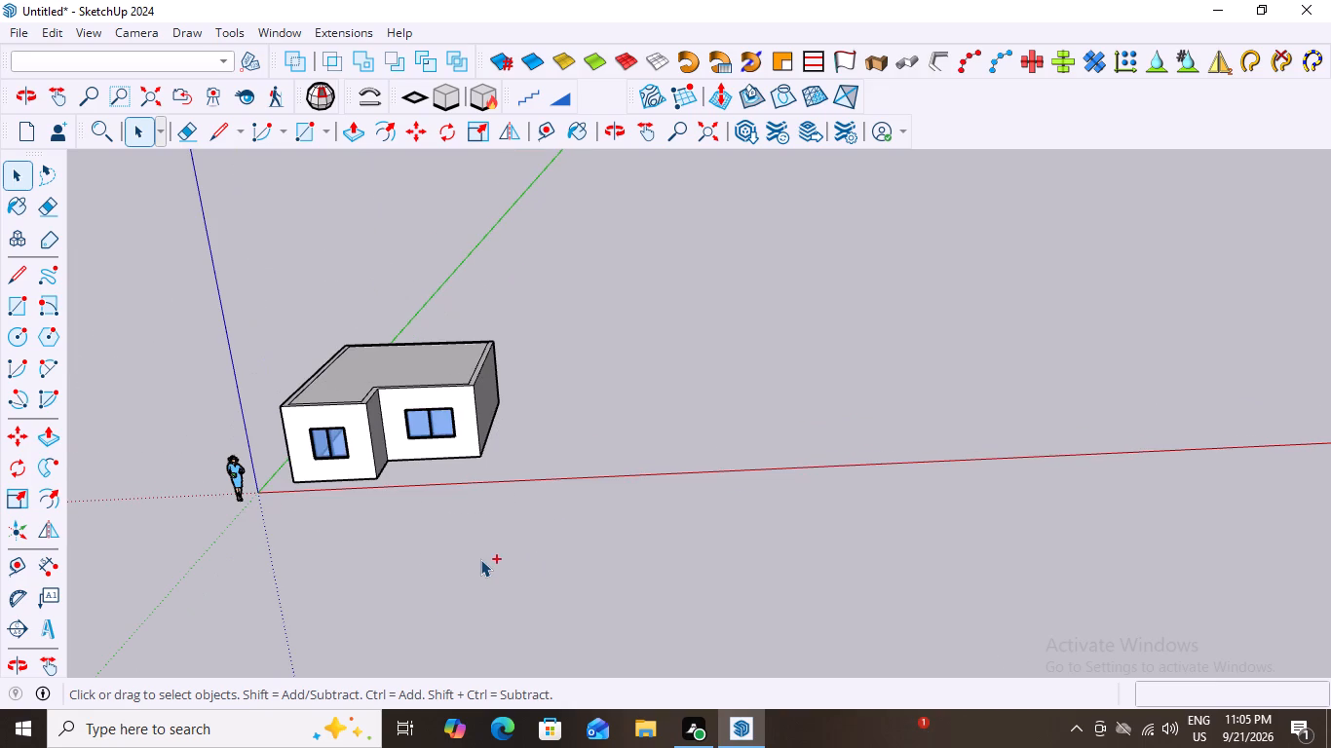
Undo the recessed wall's window and its layout guides, keeping only the lower horizontal guide.
{"action": "key", "text": "ctrl+z"}
{"action": "key", "text": "ctrl+z"}
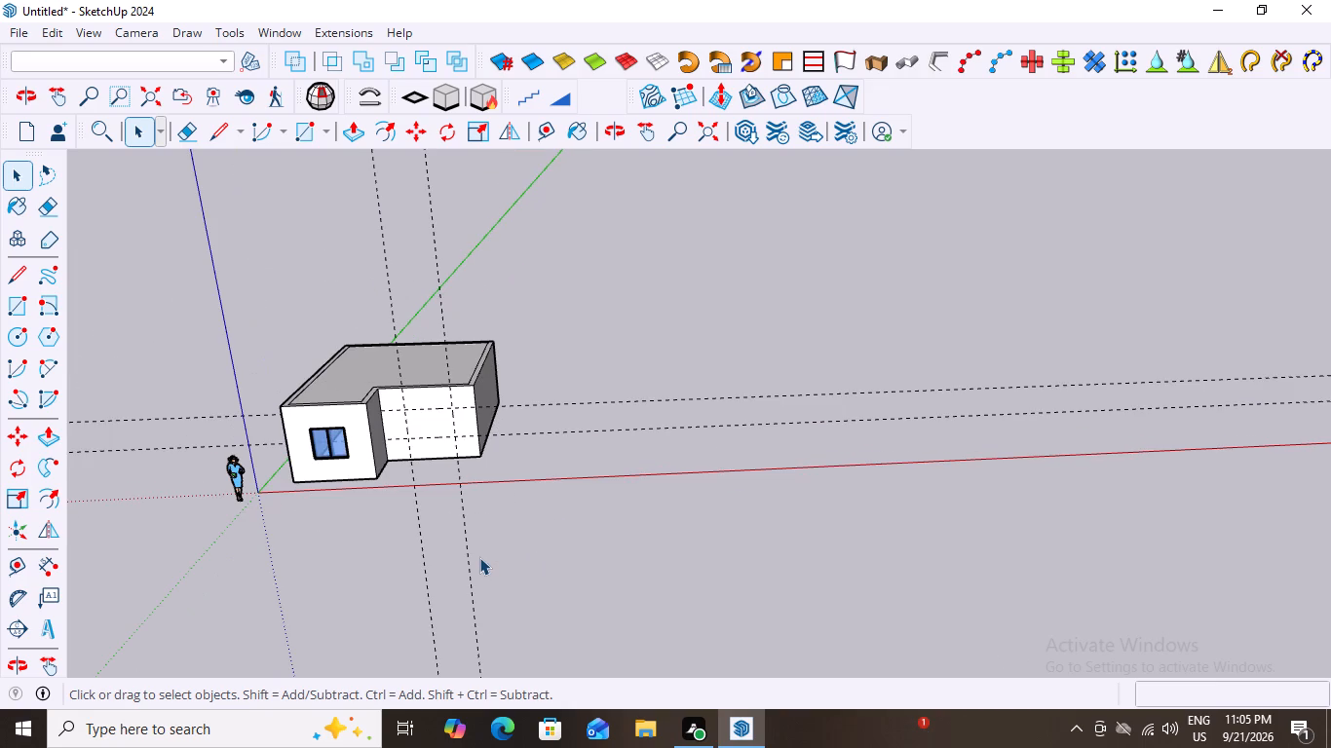
{"action": "key", "text": "ctrl+z"}
{"action": "key", "text": "ctrl+z"}
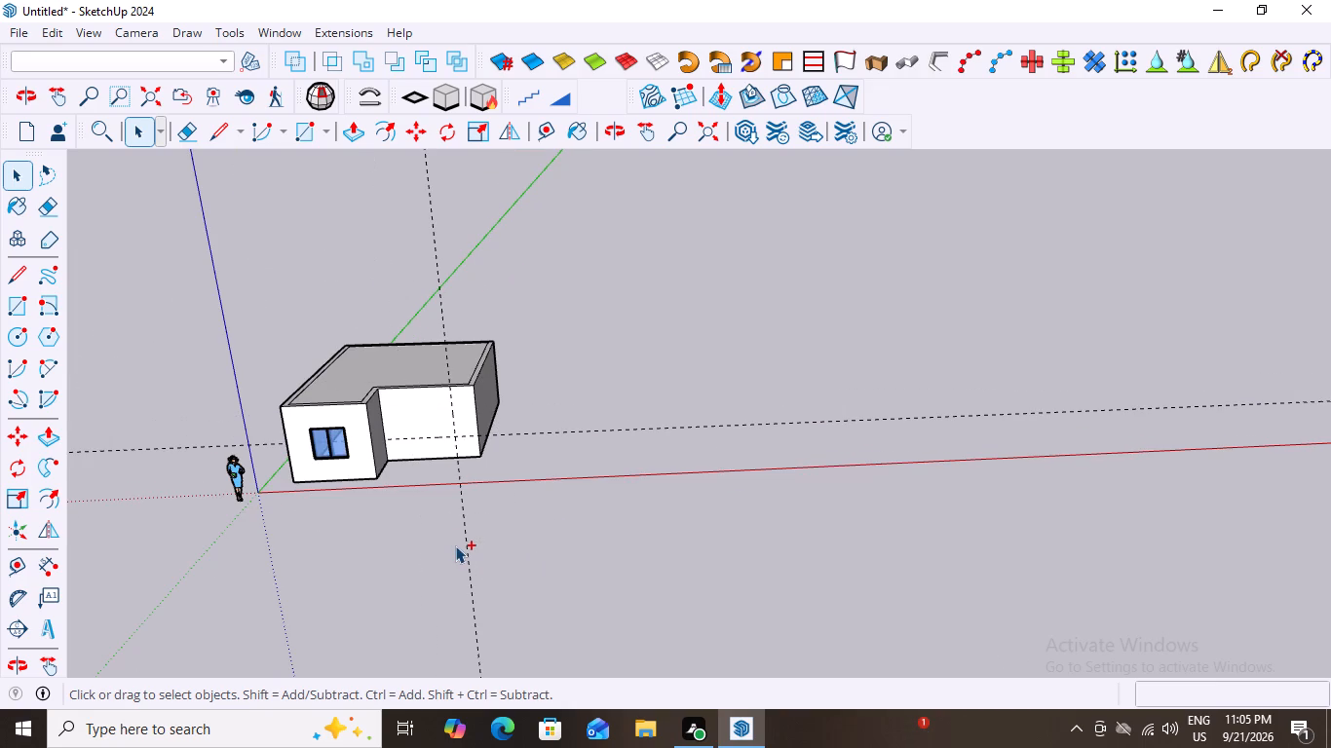
{"action": "key", "text": "ctrl+z"}
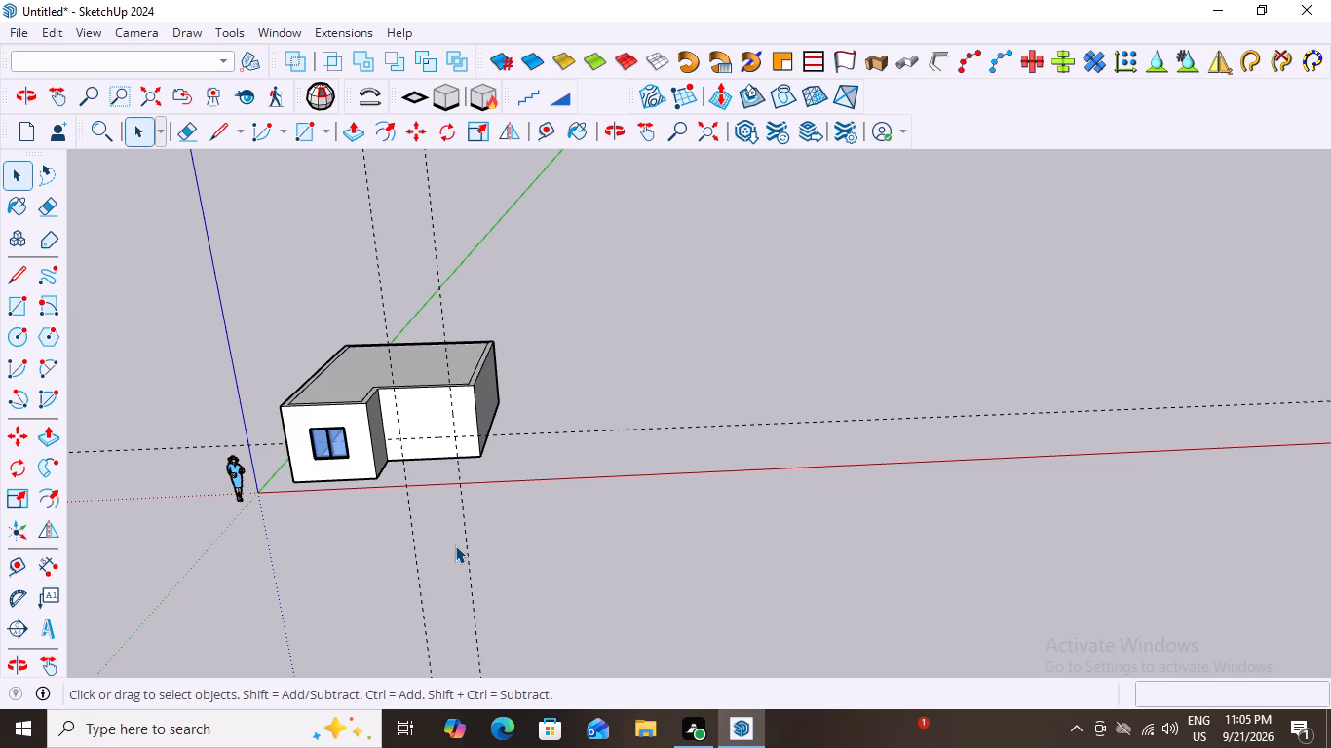
{"action": "key", "text": "ctrl+z"}
{"action": "key", "text": "ctrl+z"}
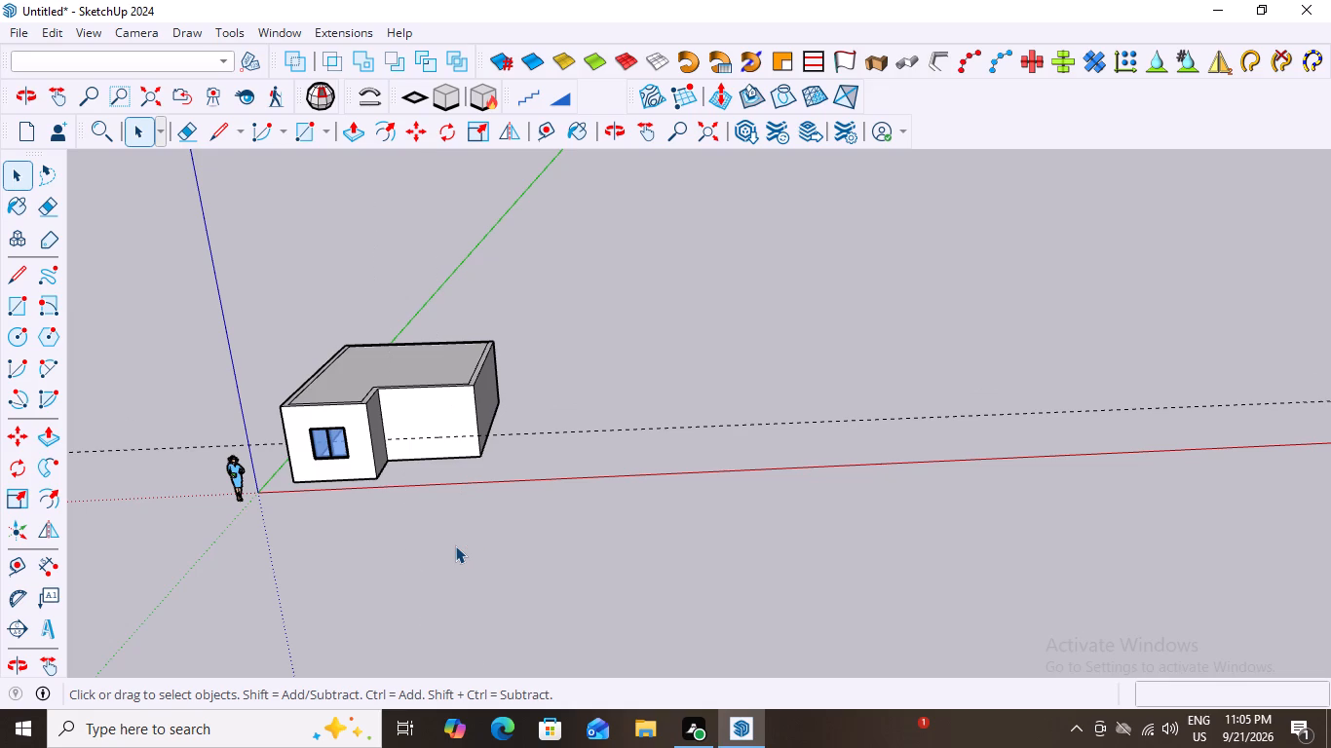
Examine the L-shaped building's front, its recessed wall and the remaining horizontal guide from several angles and distances.
{"action": "scroll", "coordinate": [455, 545], "scroll_direction": "down", "scroll_amount": 2}
{"action": "middle_click_drag", "start_coordinate": [438, 484], "coordinate": [517, 381]}
{"action": "scroll", "coordinate": [367, 484], "scroll_direction": "up", "scroll_amount": 2}
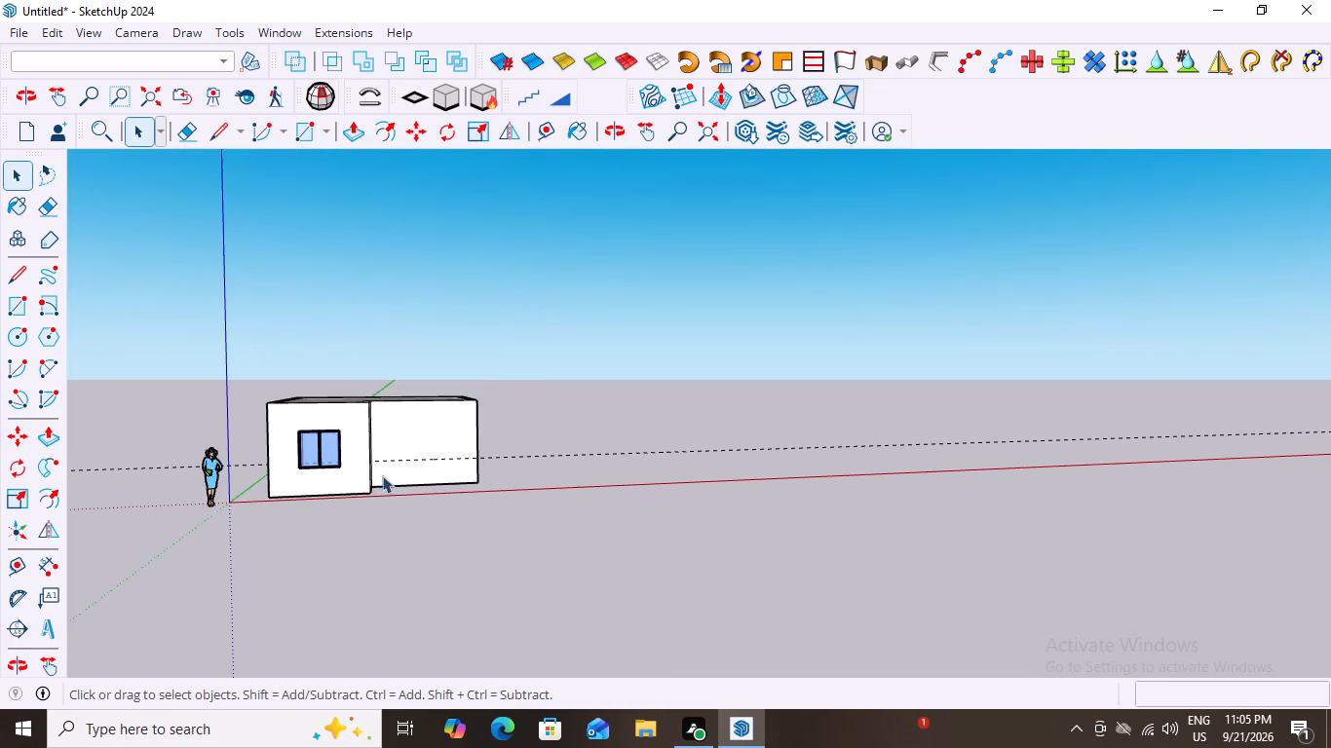
{"action": "scroll", "coordinate": [422, 447], "scroll_direction": "up", "scroll_amount": 3}
{"action": "middle_click_drag", "start_coordinate": [416, 454], "coordinate": [337, 547]}
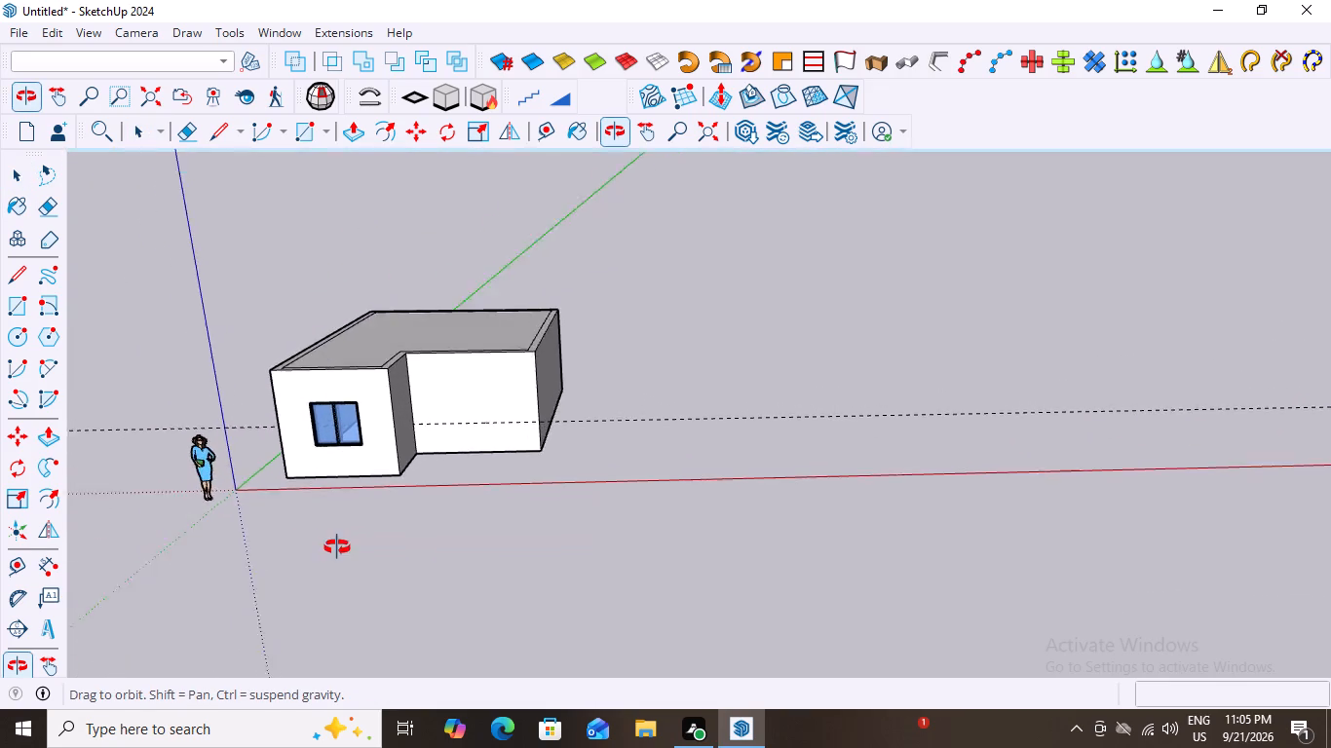
{"action": "middle_click_drag", "start_coordinate": [337, 547], "coordinate": [378, 529]}
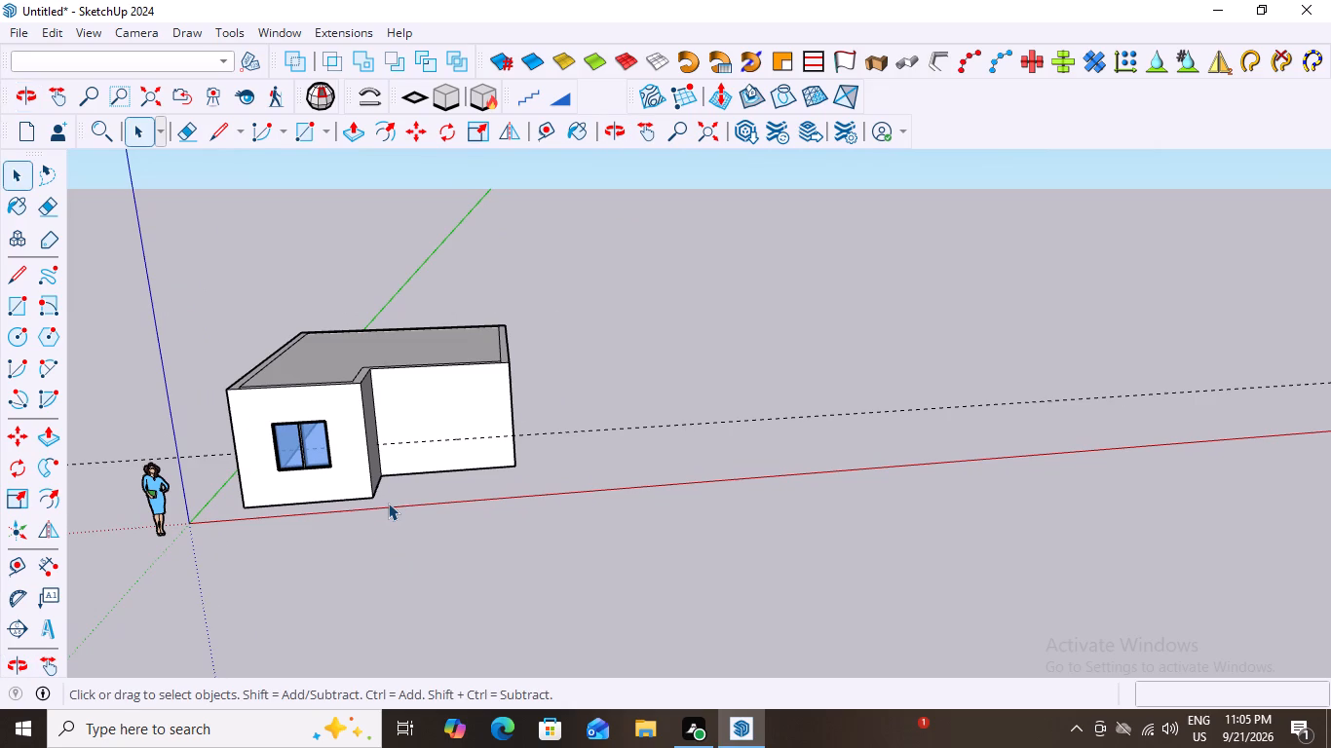
{"action": "middle_click_drag", "start_coordinate": [421, 398], "coordinate": [406, 432]}
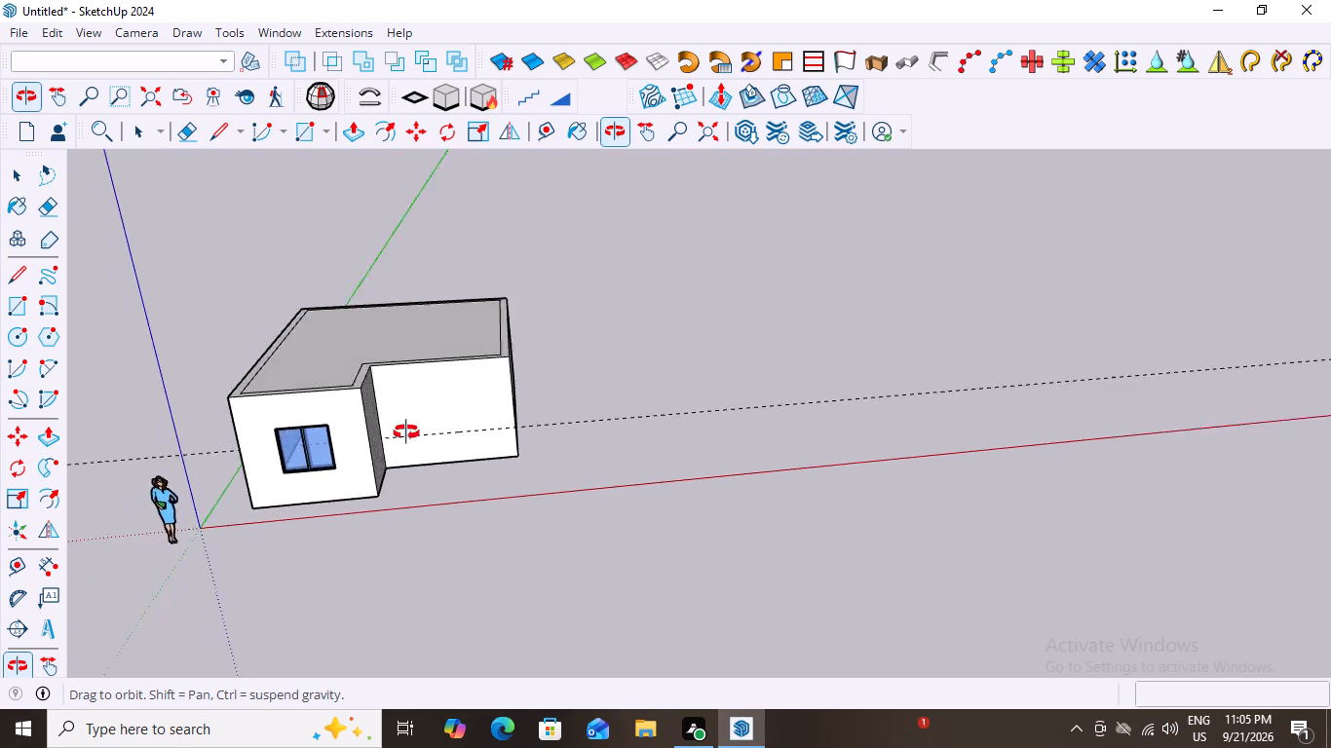
{"action": "middle_click_drag", "start_coordinate": [406, 432], "coordinate": [445, 346]}
{"action": "middle_click_drag", "start_coordinate": [462, 350], "coordinate": [569, 412]}
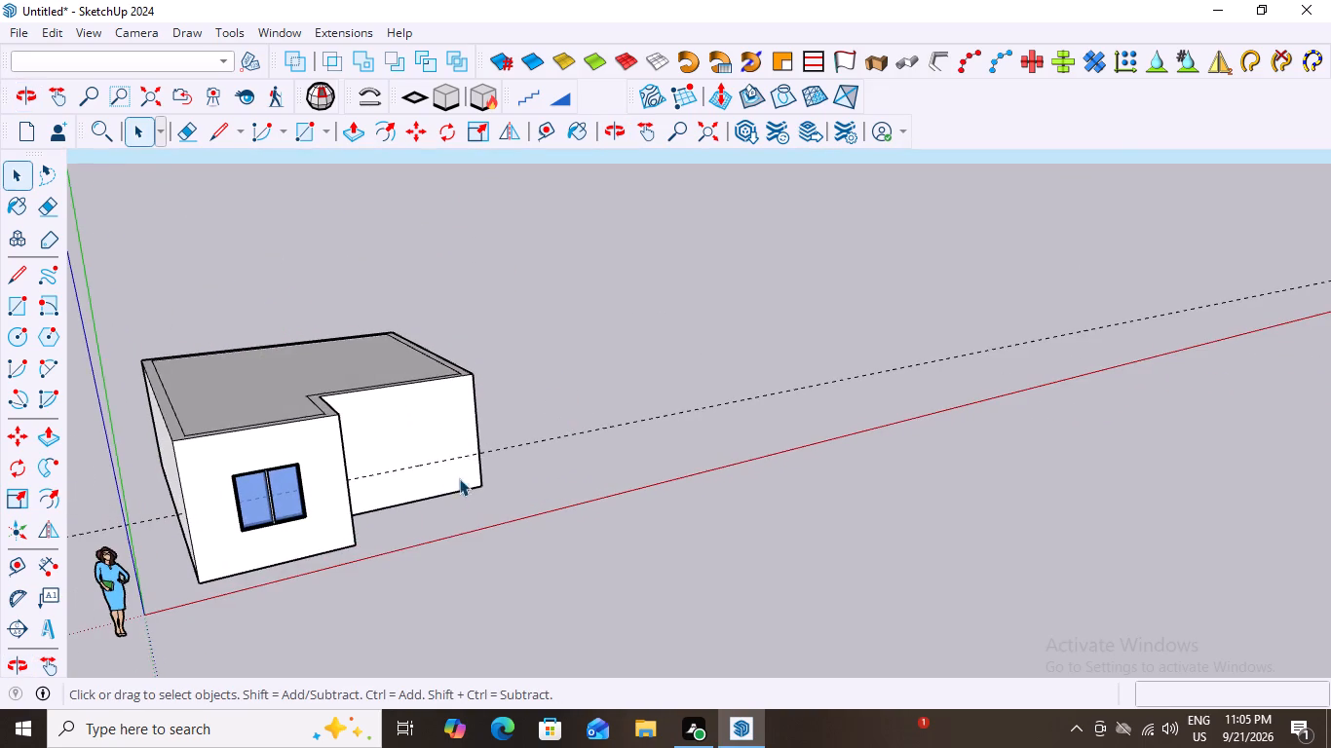
{"action": "scroll", "coordinate": [420, 495], "scroll_direction": "up", "scroll_amount": 2}
{"action": "middle_click_drag", "start_coordinate": [314, 532], "coordinate": [220, 457]}
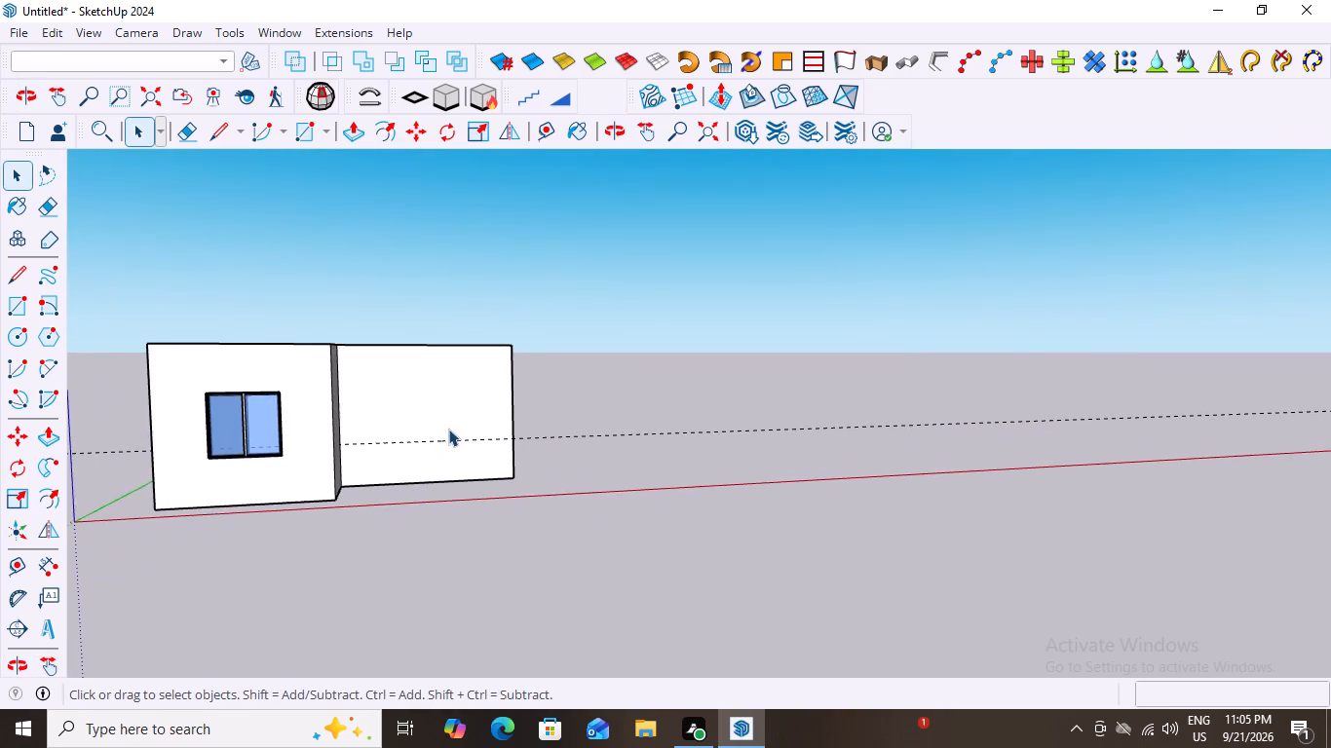
{"action": "scroll", "coordinate": [448, 429], "scroll_direction": "up", "scroll_amount": 4}
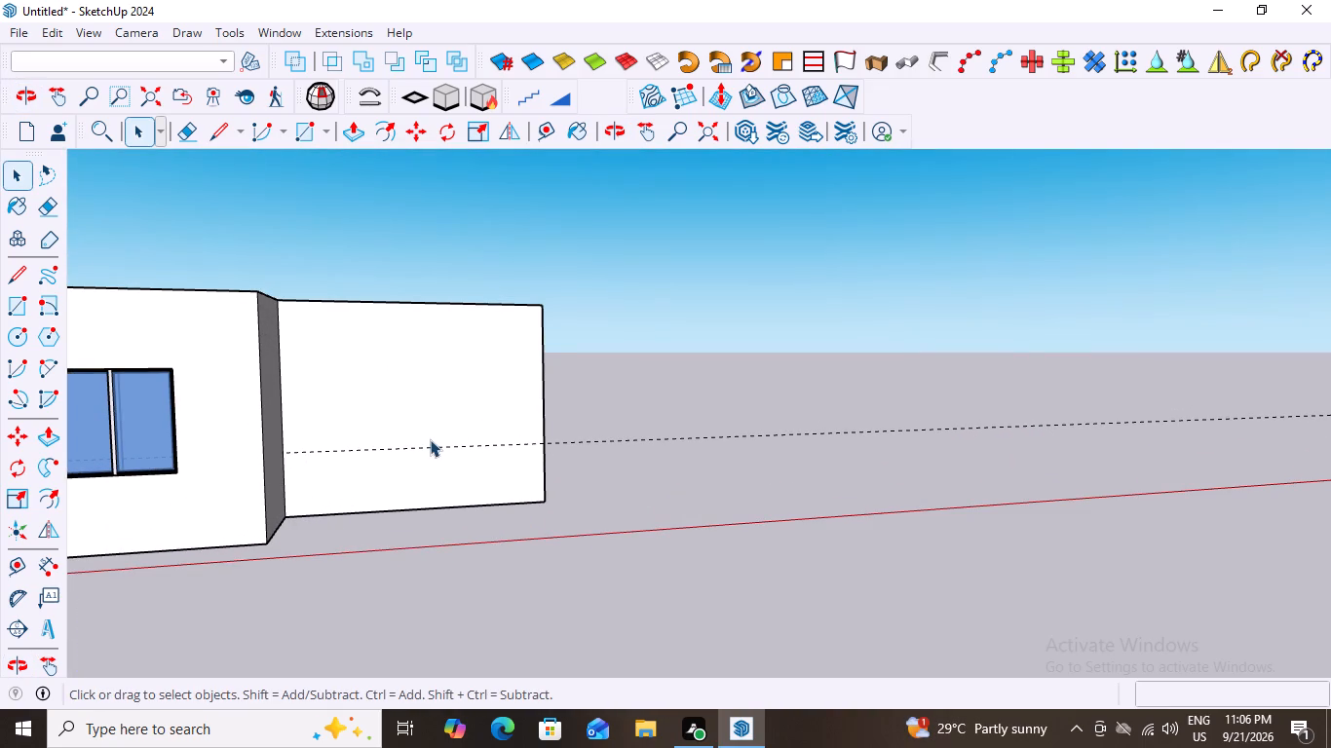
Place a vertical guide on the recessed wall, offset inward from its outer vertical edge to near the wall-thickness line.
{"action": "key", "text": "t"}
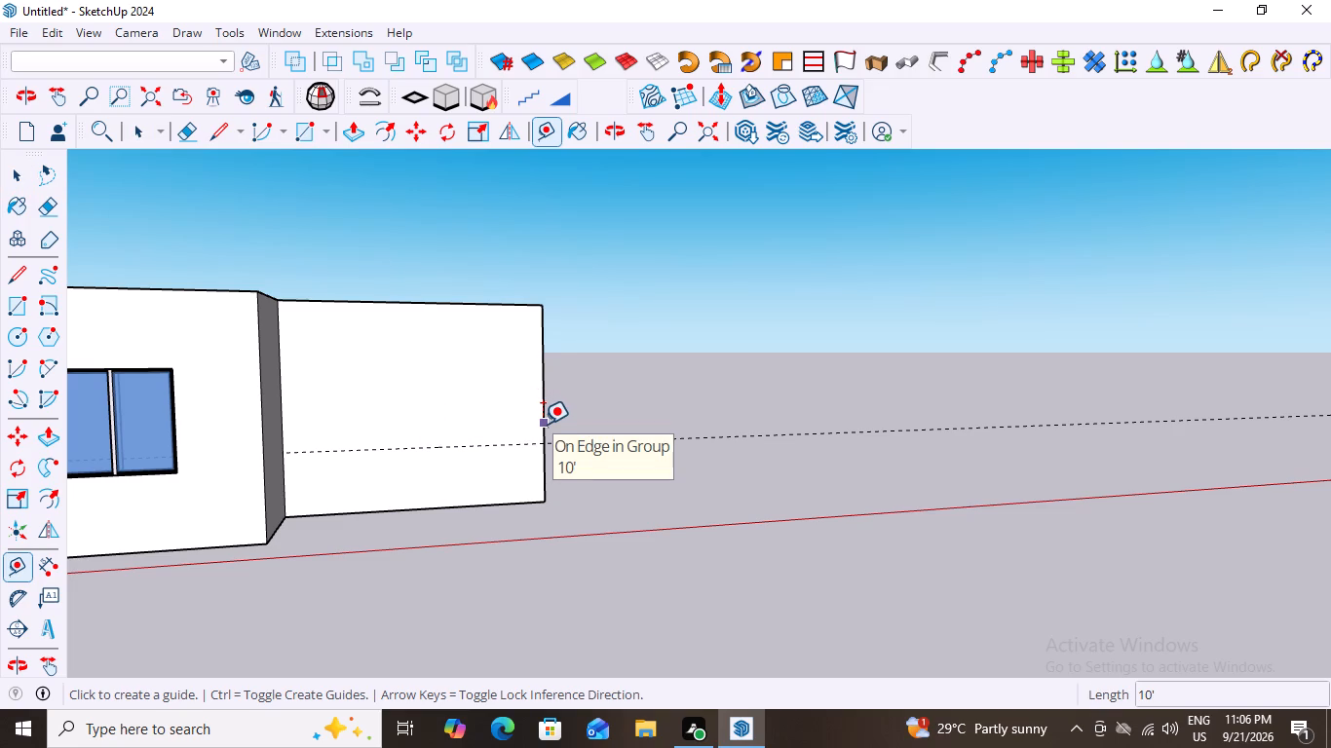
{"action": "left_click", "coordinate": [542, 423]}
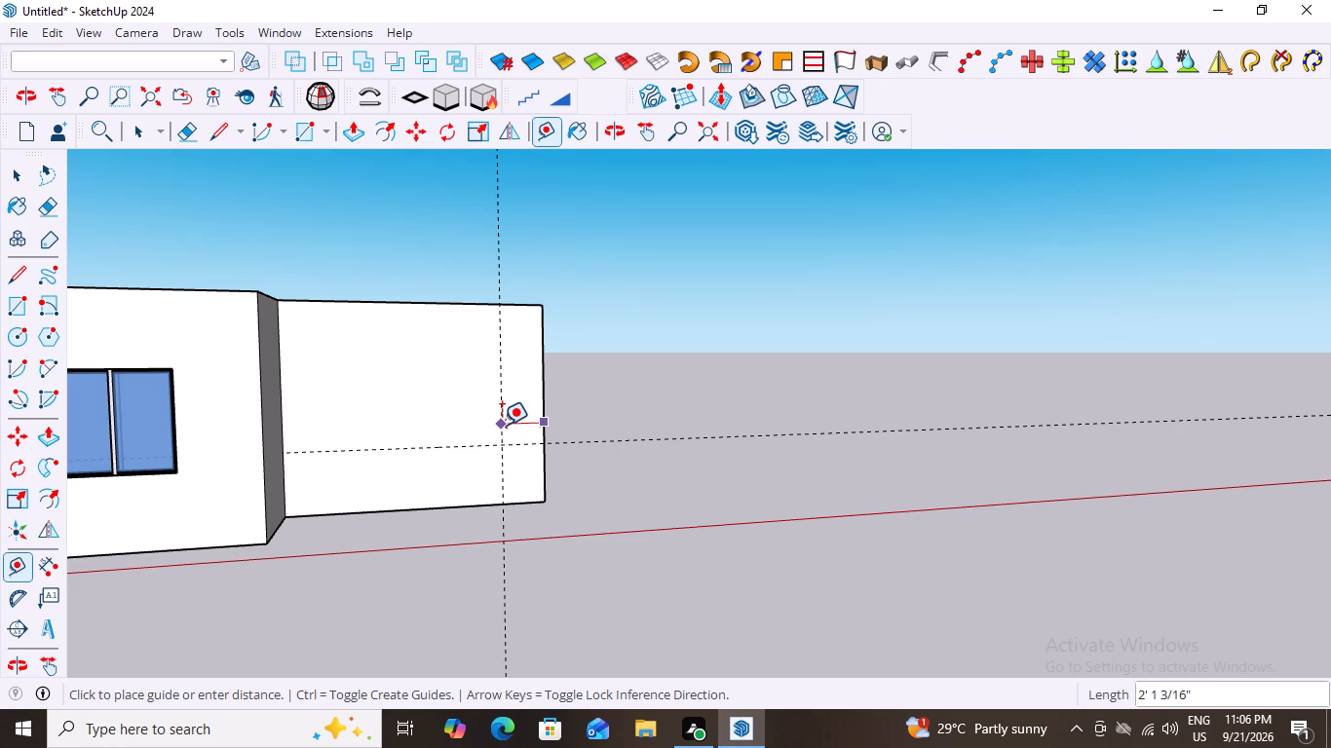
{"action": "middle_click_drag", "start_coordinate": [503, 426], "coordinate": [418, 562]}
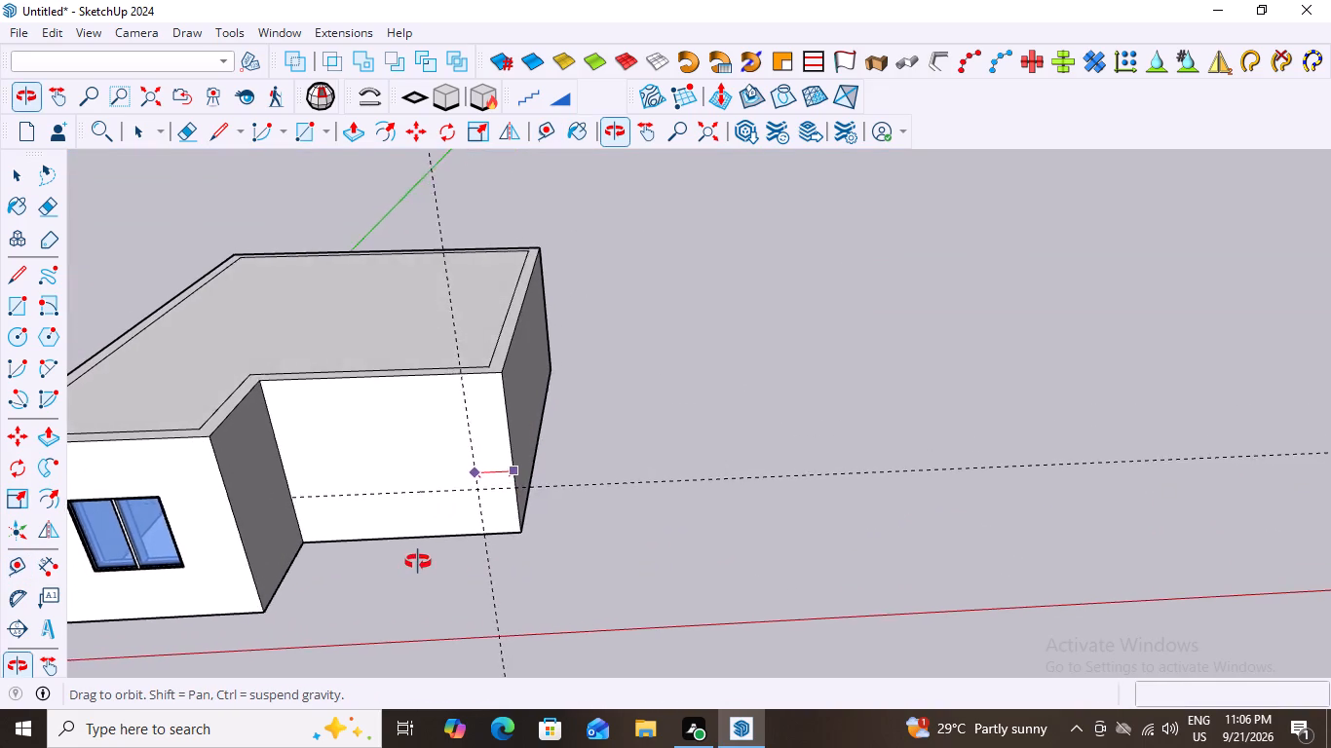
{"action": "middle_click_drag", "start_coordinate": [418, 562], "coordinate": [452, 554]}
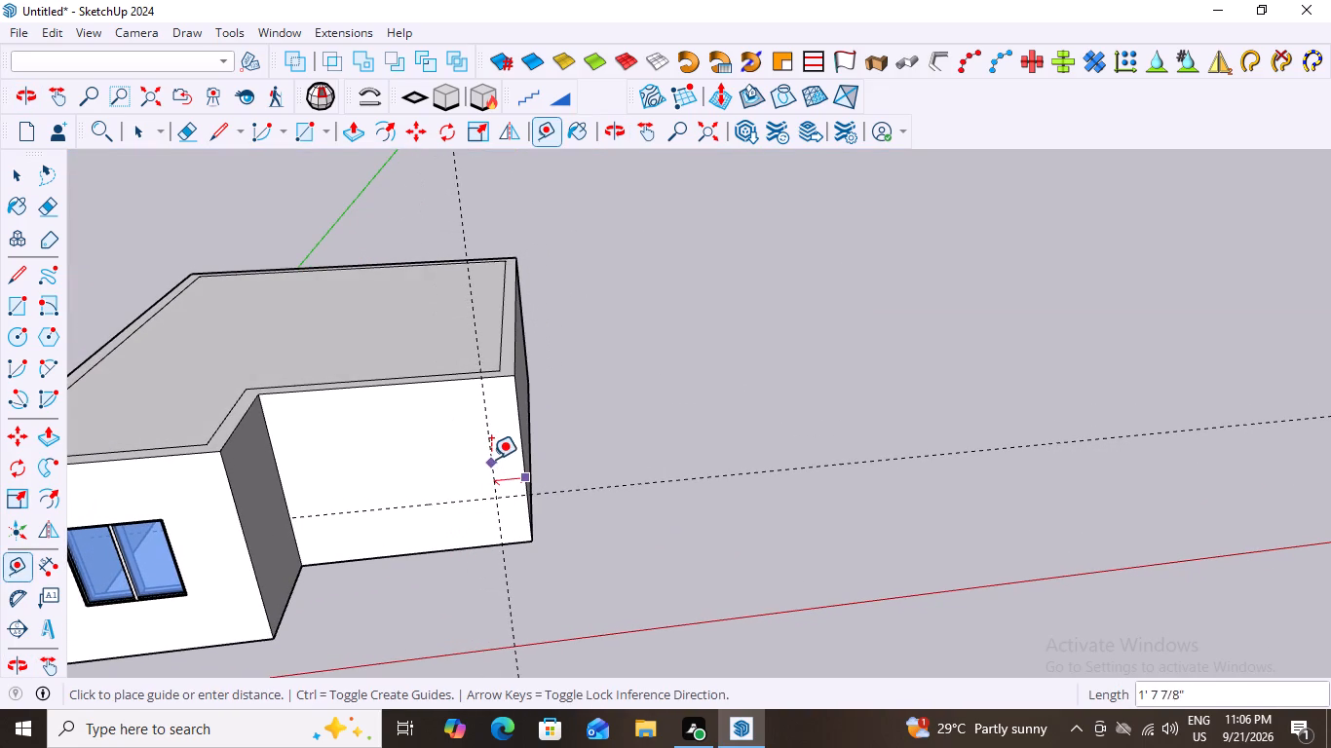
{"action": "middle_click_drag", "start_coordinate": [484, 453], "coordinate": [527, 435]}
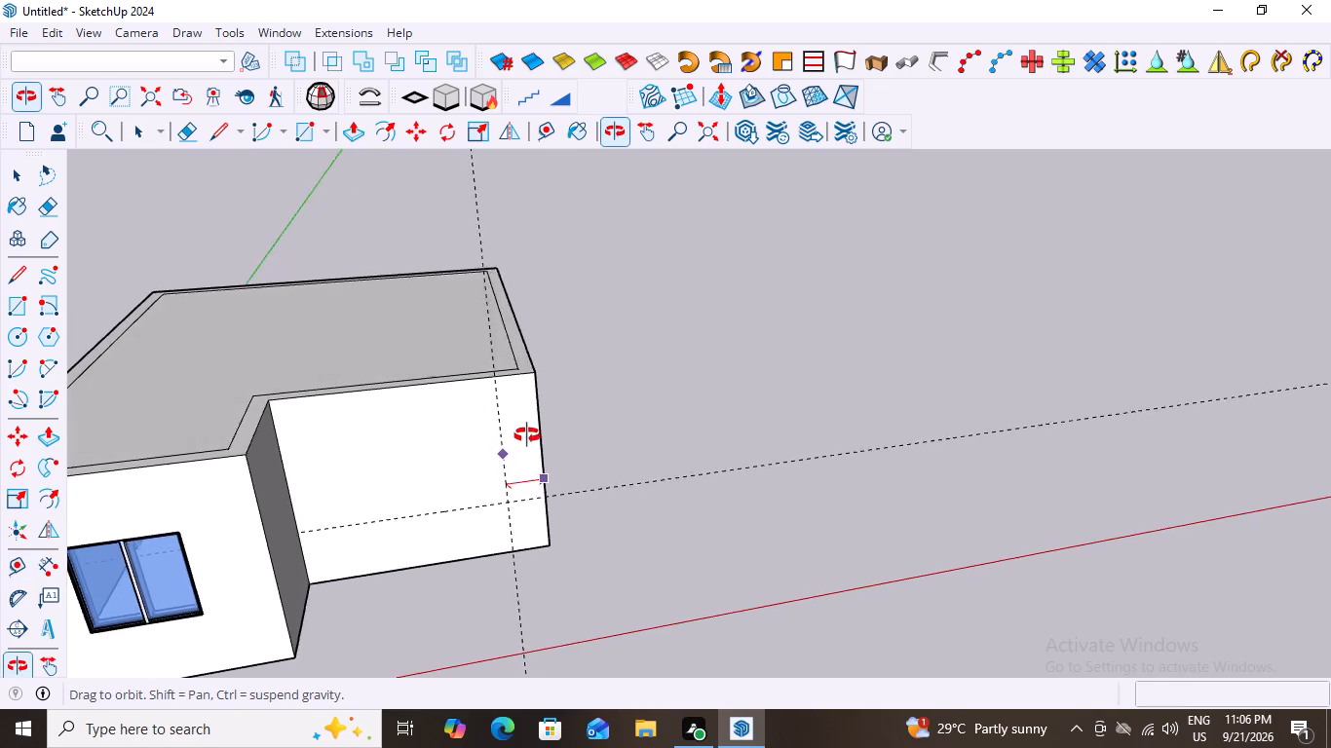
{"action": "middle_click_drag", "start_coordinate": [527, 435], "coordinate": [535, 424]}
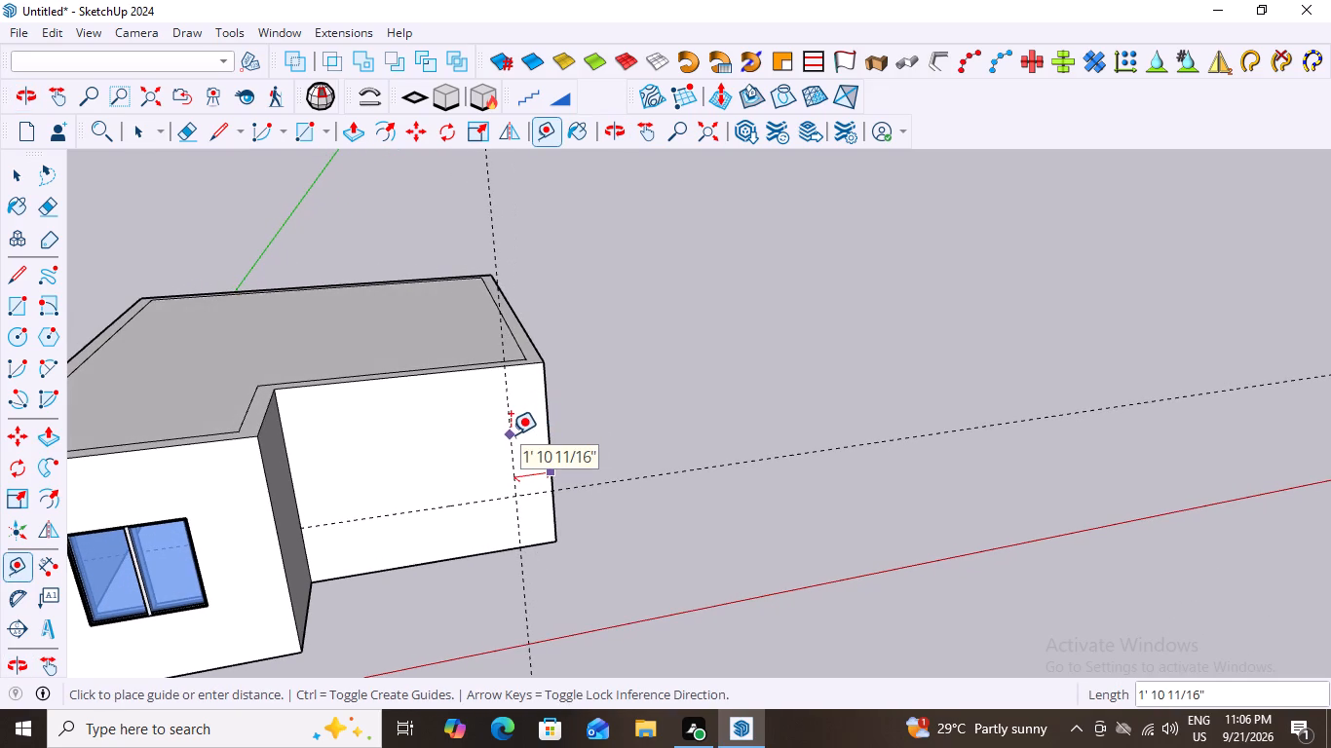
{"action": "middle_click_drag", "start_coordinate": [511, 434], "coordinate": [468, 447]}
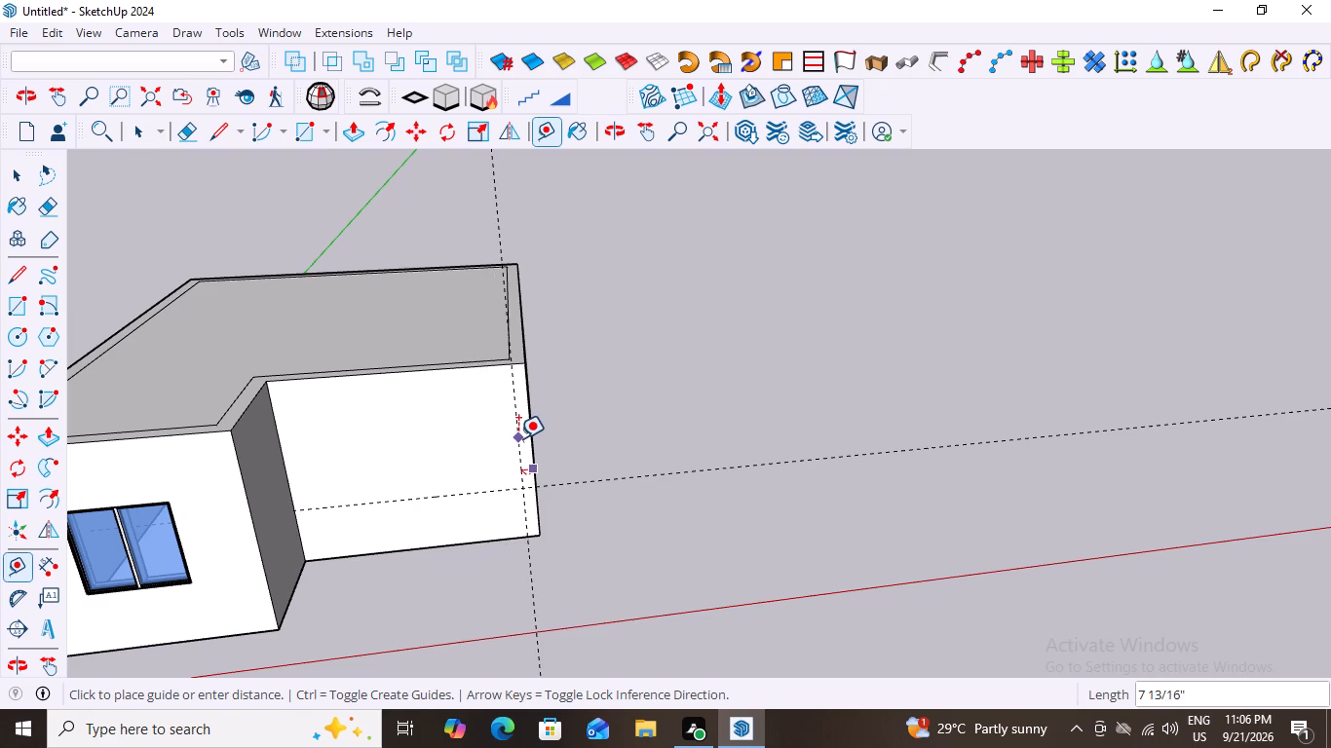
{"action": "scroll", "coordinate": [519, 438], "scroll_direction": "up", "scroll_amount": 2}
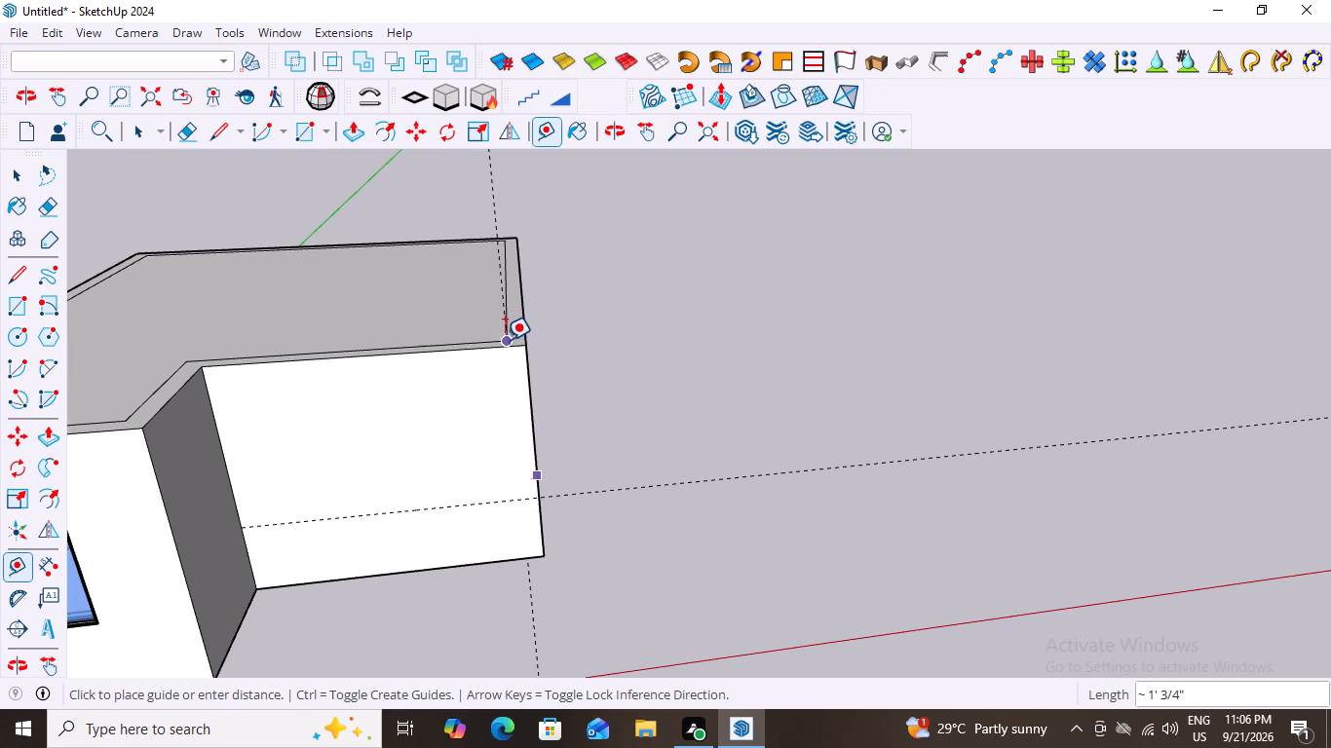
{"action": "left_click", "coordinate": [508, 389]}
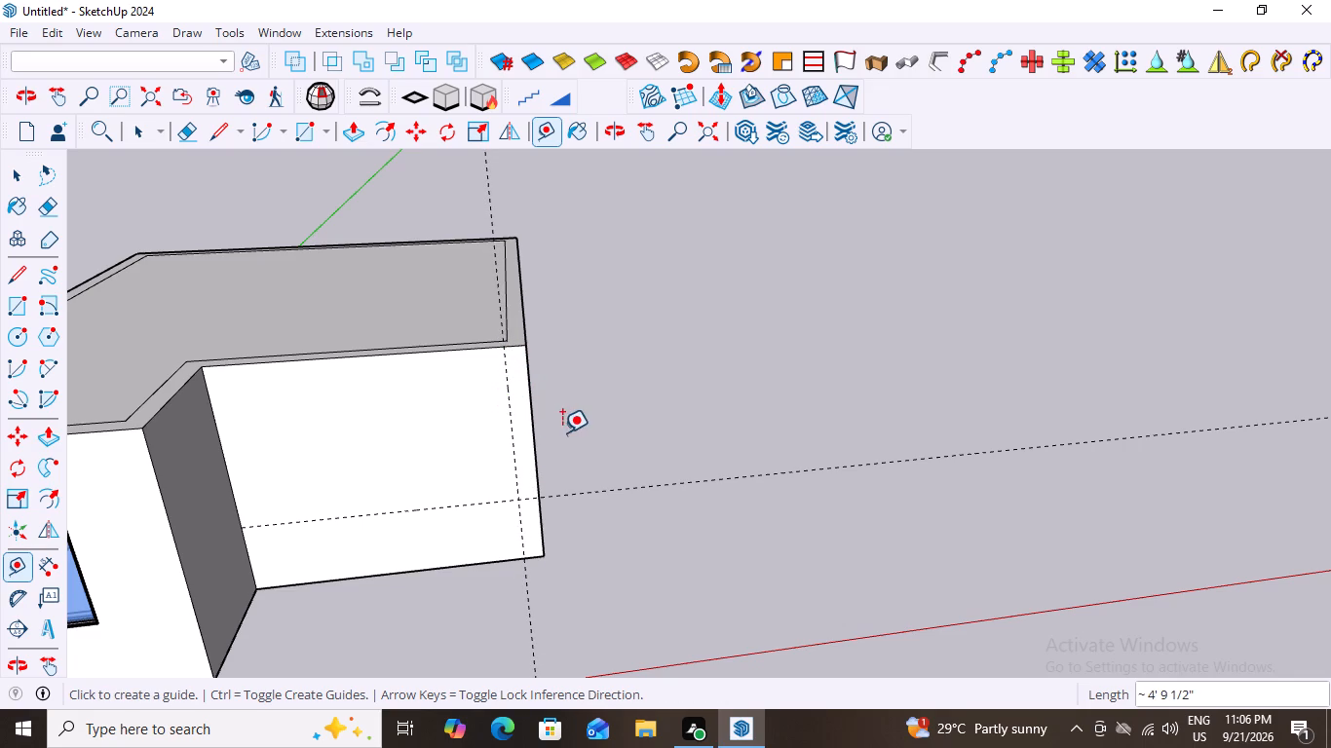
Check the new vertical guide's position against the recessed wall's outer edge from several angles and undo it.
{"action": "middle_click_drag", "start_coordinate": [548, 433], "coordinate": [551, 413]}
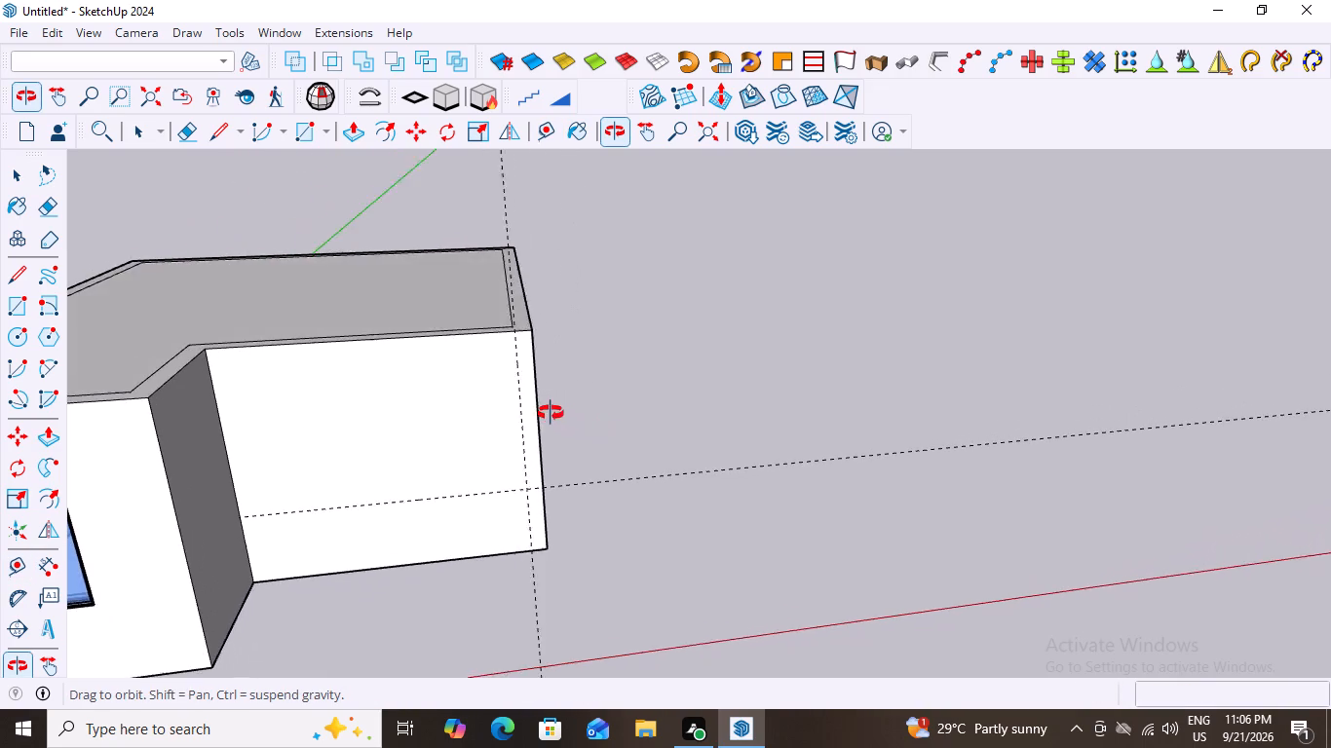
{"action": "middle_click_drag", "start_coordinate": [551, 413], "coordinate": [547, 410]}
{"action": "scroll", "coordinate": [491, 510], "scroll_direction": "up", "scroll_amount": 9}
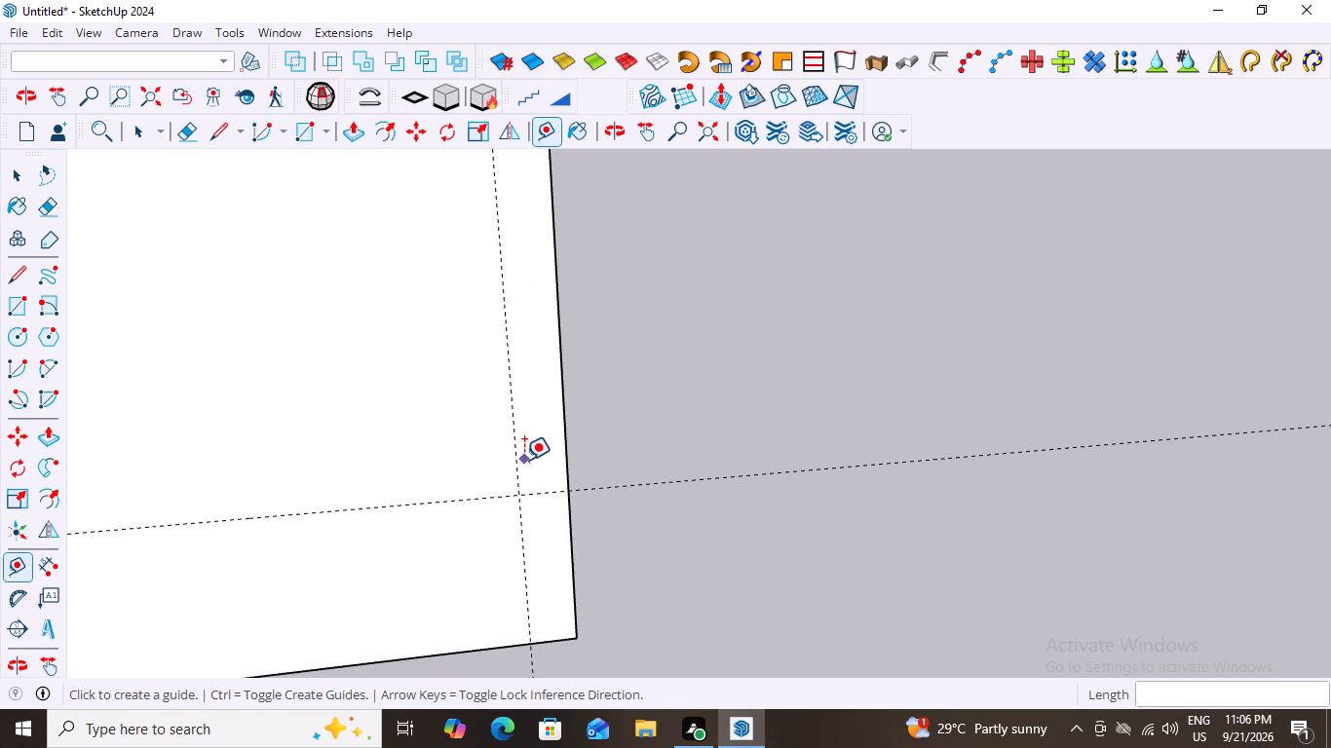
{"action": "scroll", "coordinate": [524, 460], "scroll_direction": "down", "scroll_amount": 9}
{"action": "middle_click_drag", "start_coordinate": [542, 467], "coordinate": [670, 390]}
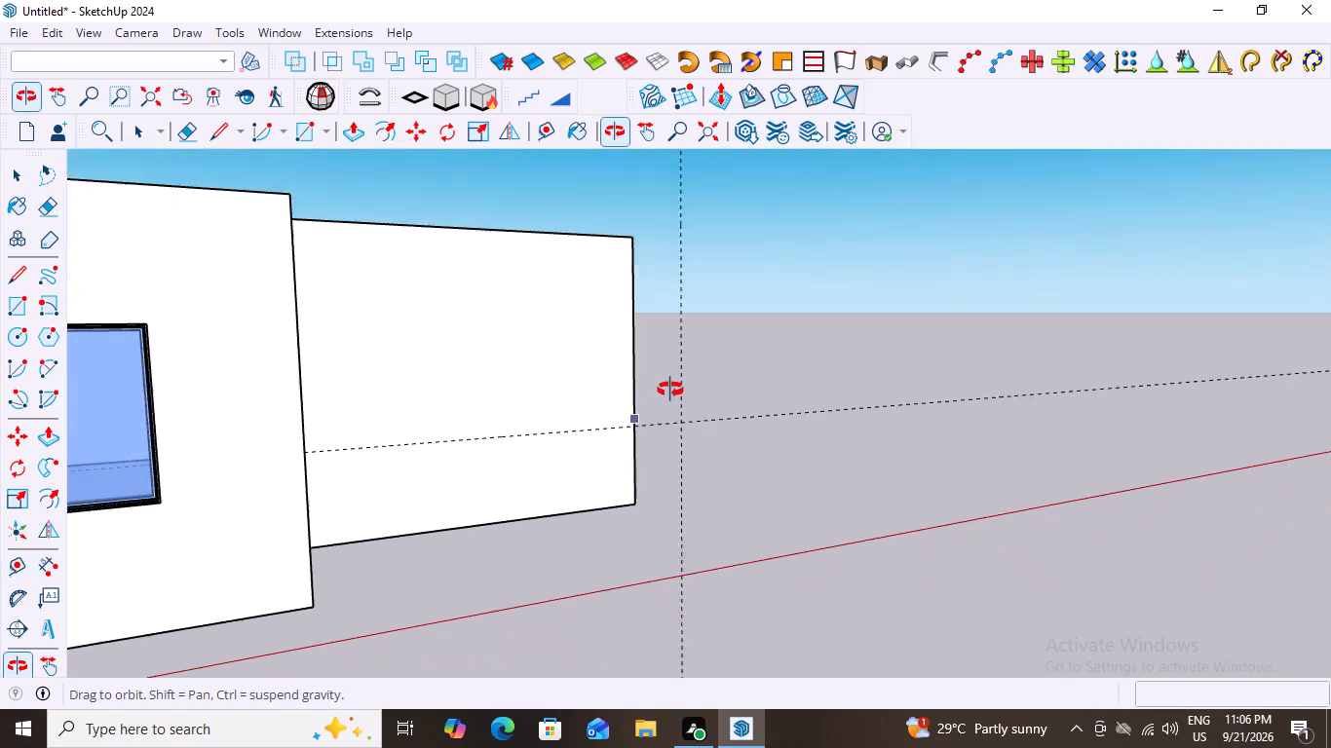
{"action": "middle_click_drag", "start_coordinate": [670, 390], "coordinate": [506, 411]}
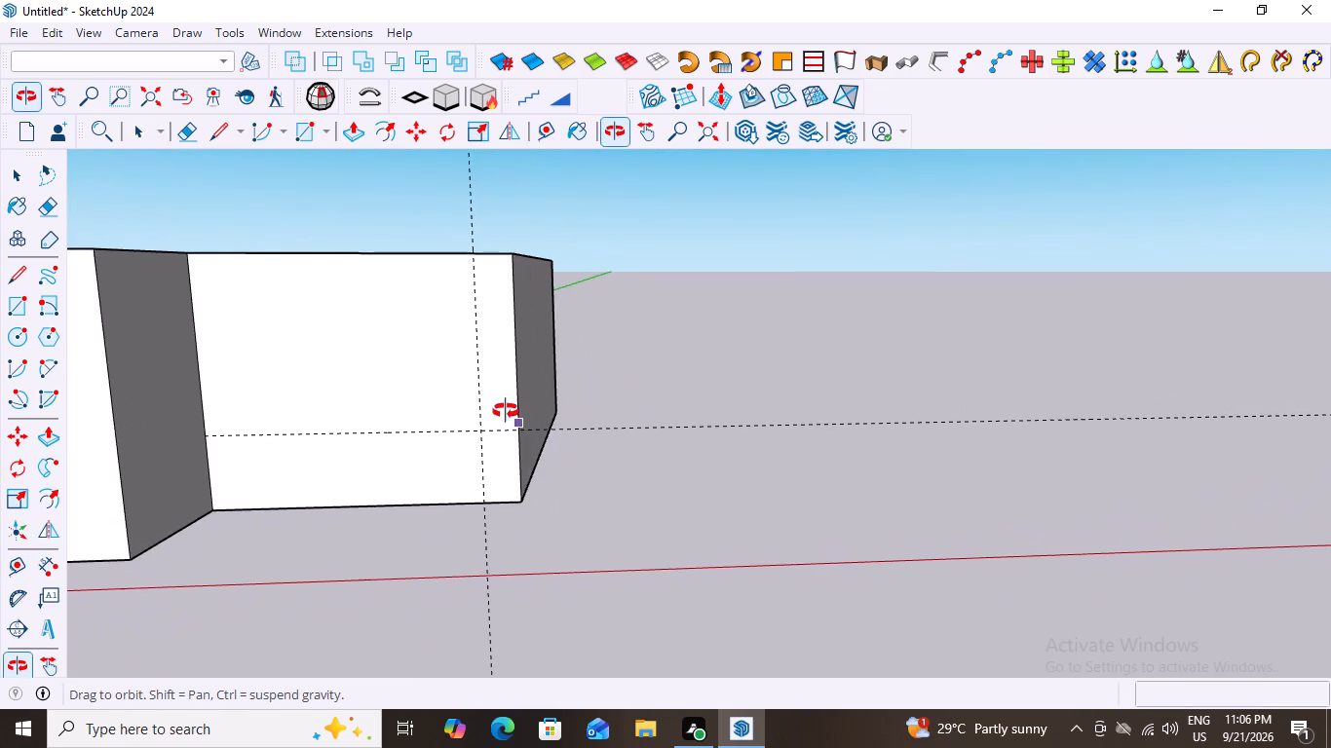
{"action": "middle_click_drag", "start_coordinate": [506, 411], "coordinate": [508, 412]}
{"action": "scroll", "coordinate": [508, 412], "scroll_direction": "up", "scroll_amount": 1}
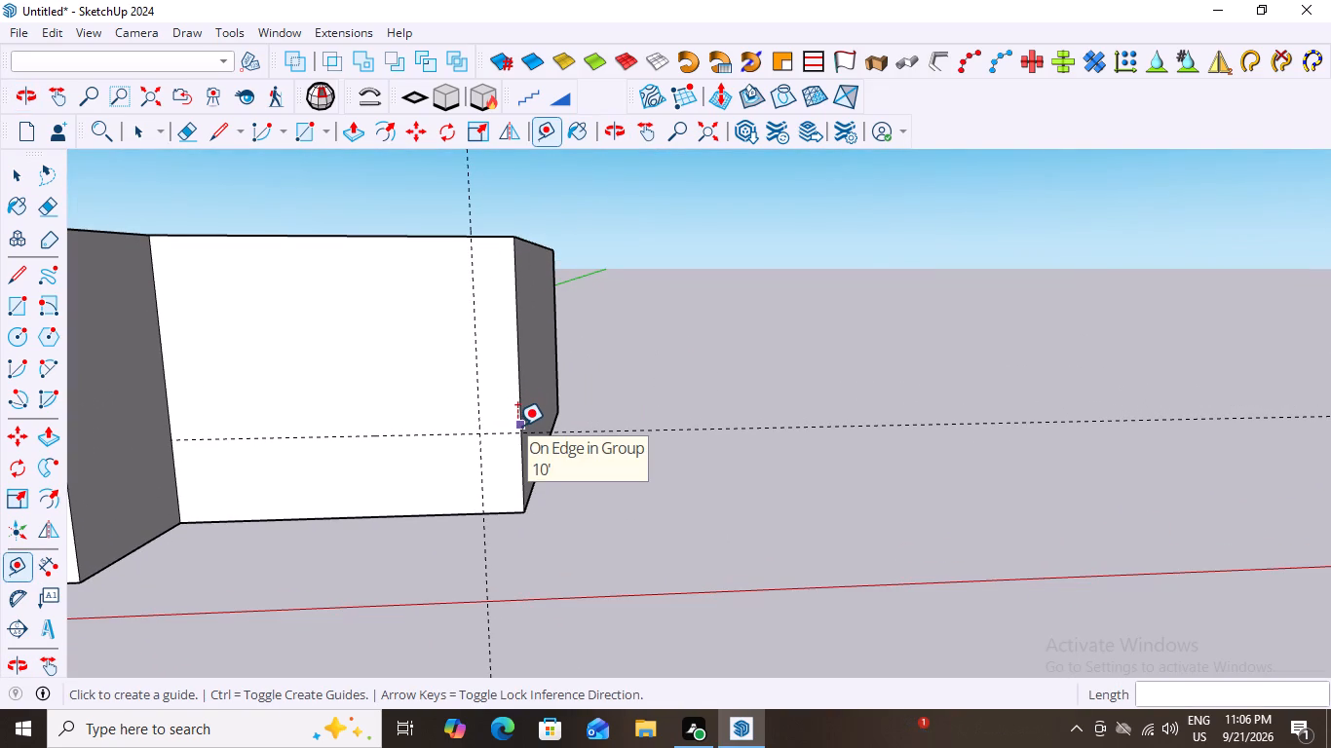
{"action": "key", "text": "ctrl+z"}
Place a vertical guide 9" inward from the recessed wall's outer vertical edge.
{"action": "scroll", "coordinate": [517, 426], "scroll_direction": "down", "scroll_amount": 3}
{"action": "scroll", "coordinate": [514, 393], "scroll_direction": "up", "scroll_amount": 5}
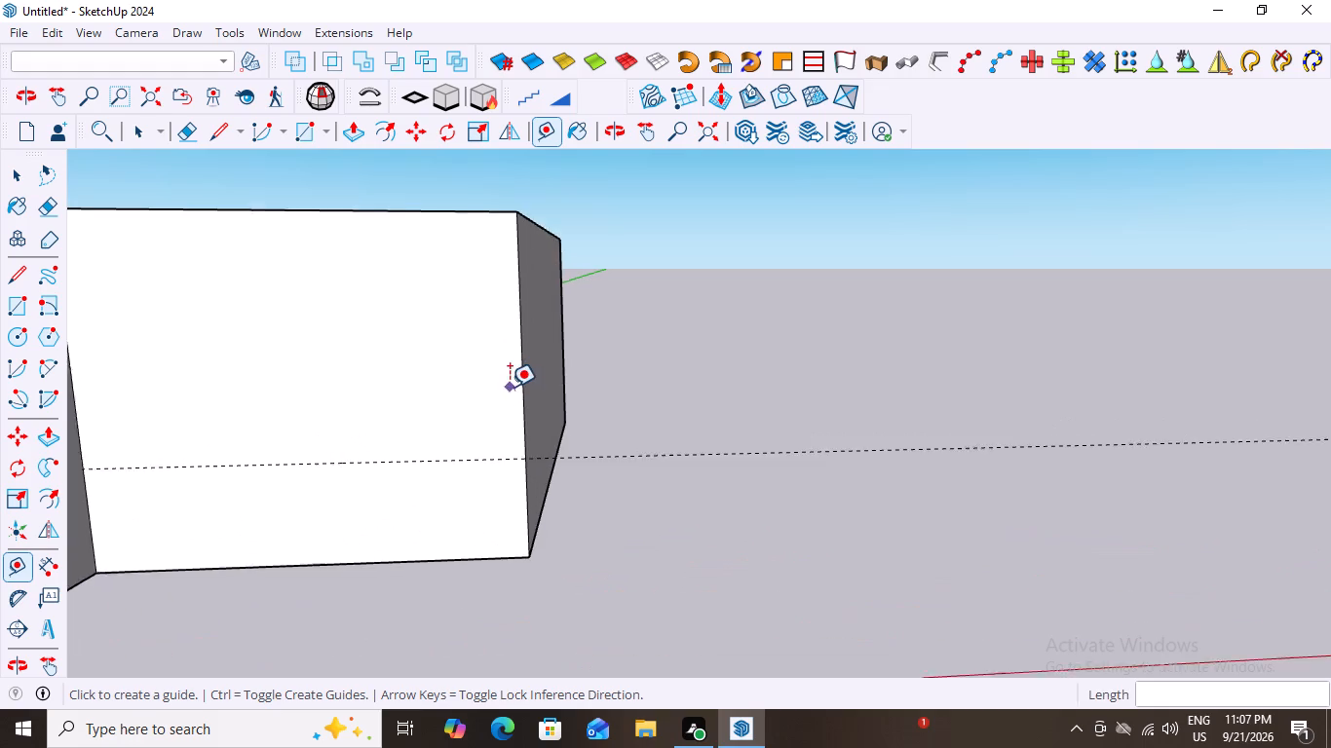
{"action": "scroll", "coordinate": [510, 387], "scroll_direction": "up", "scroll_amount": 1}
{"action": "left_click", "coordinate": [524, 409]}
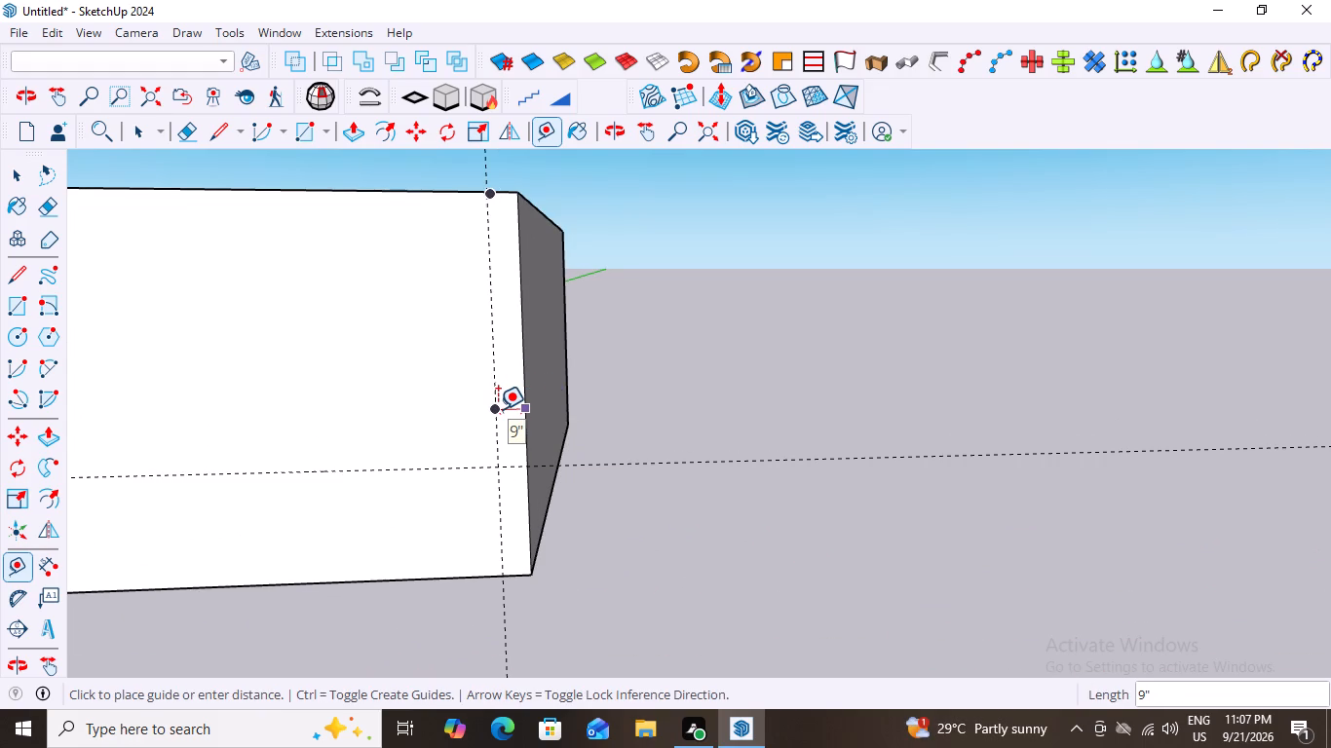
{"action": "left_click", "coordinate": [498, 409]}
Draw a vertical line along the 9" guide from the recessed wall's bottom edge to its top edge.
{"action": "middle_click_drag", "start_coordinate": [626, 465], "coordinate": [678, 474]}
{"action": "scroll", "coordinate": [678, 474], "scroll_direction": "down", "scroll_amount": 3}
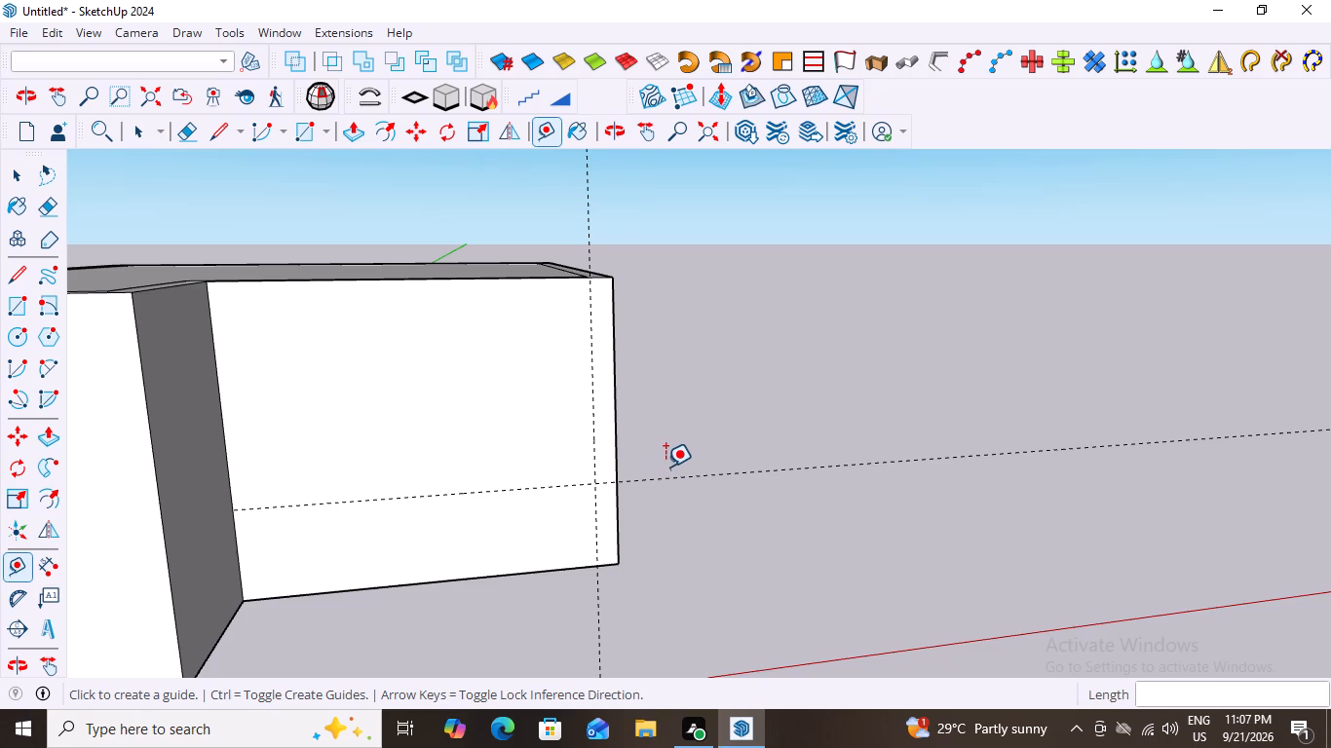
{"action": "key", "text": "space"}
{"action": "type", "text": "l"}
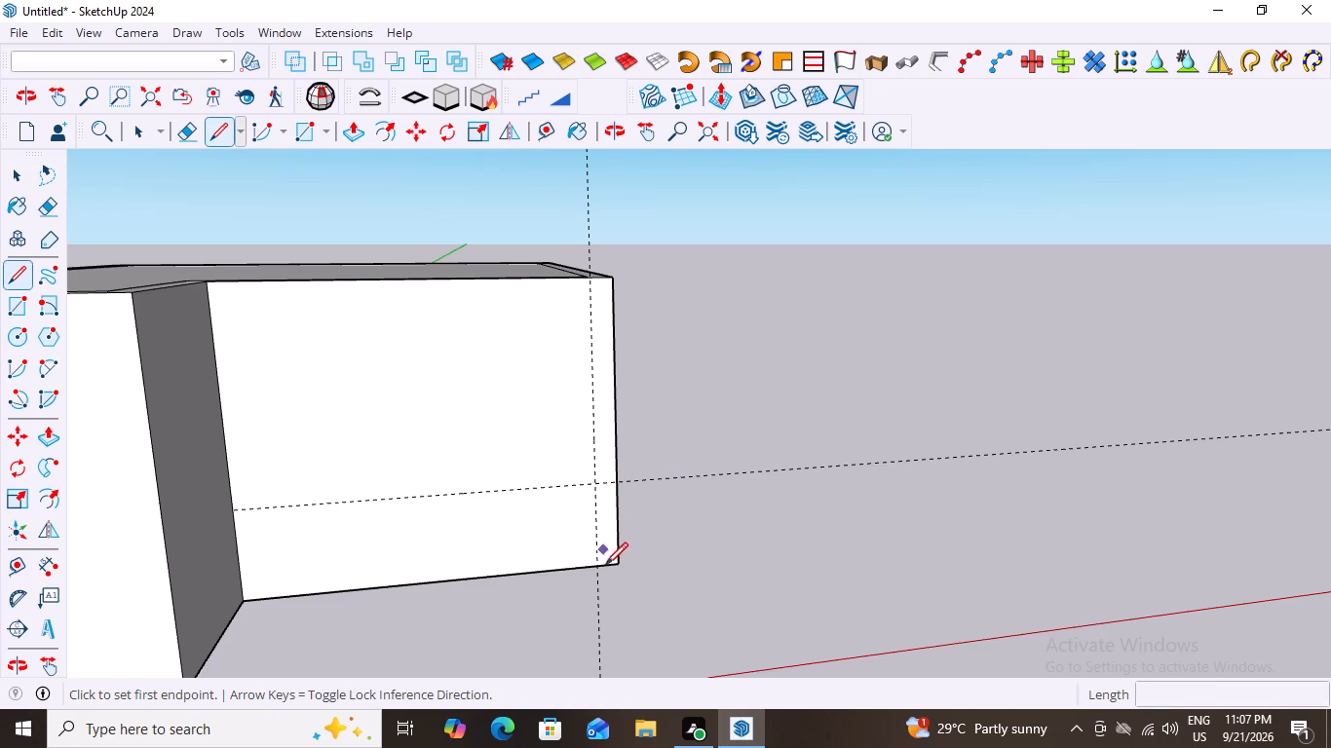
{"action": "left_click", "coordinate": [597, 565]}
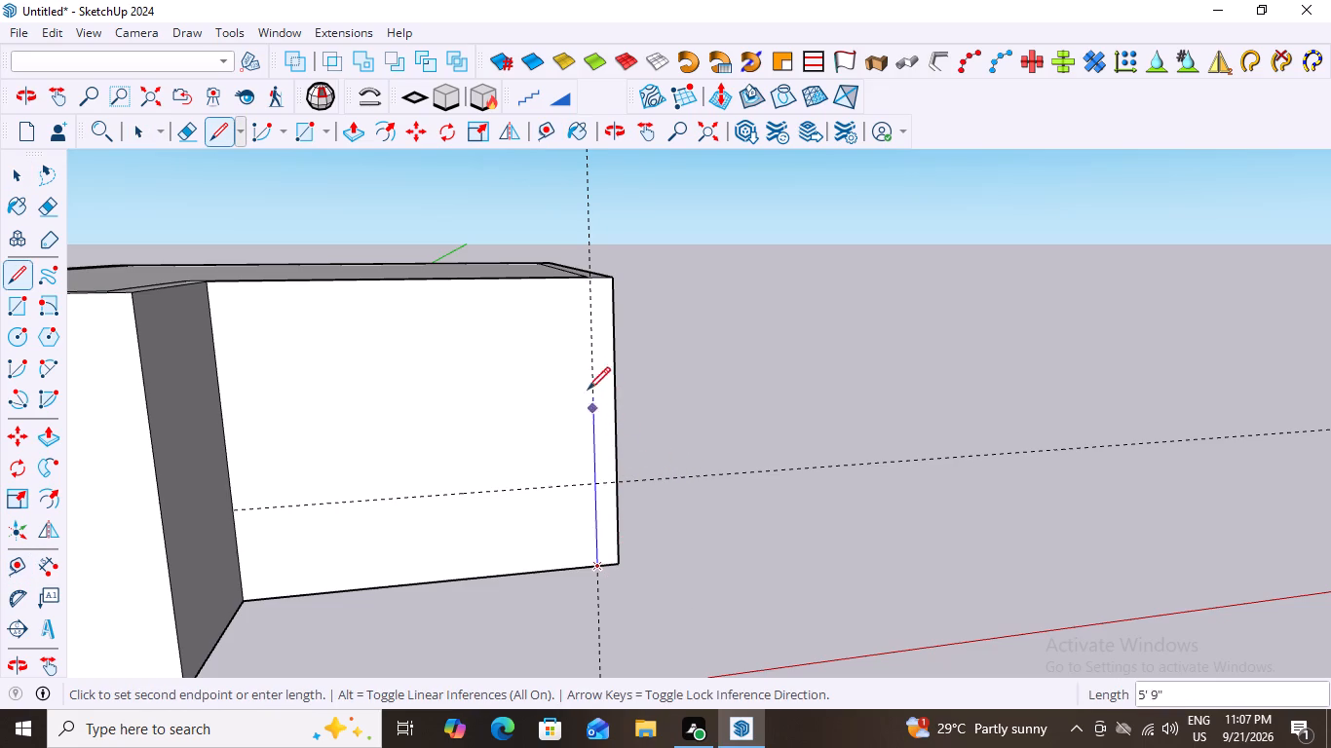
{"action": "left_click", "coordinate": [589, 280]}
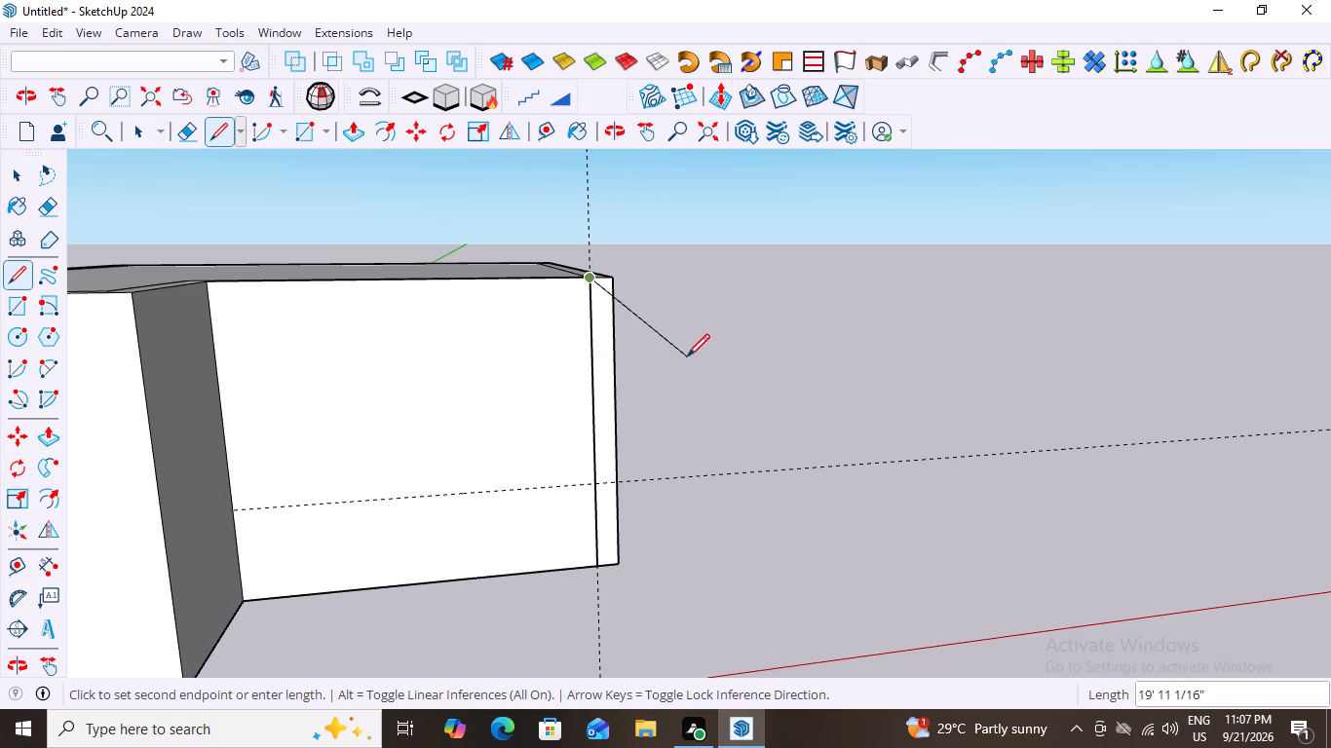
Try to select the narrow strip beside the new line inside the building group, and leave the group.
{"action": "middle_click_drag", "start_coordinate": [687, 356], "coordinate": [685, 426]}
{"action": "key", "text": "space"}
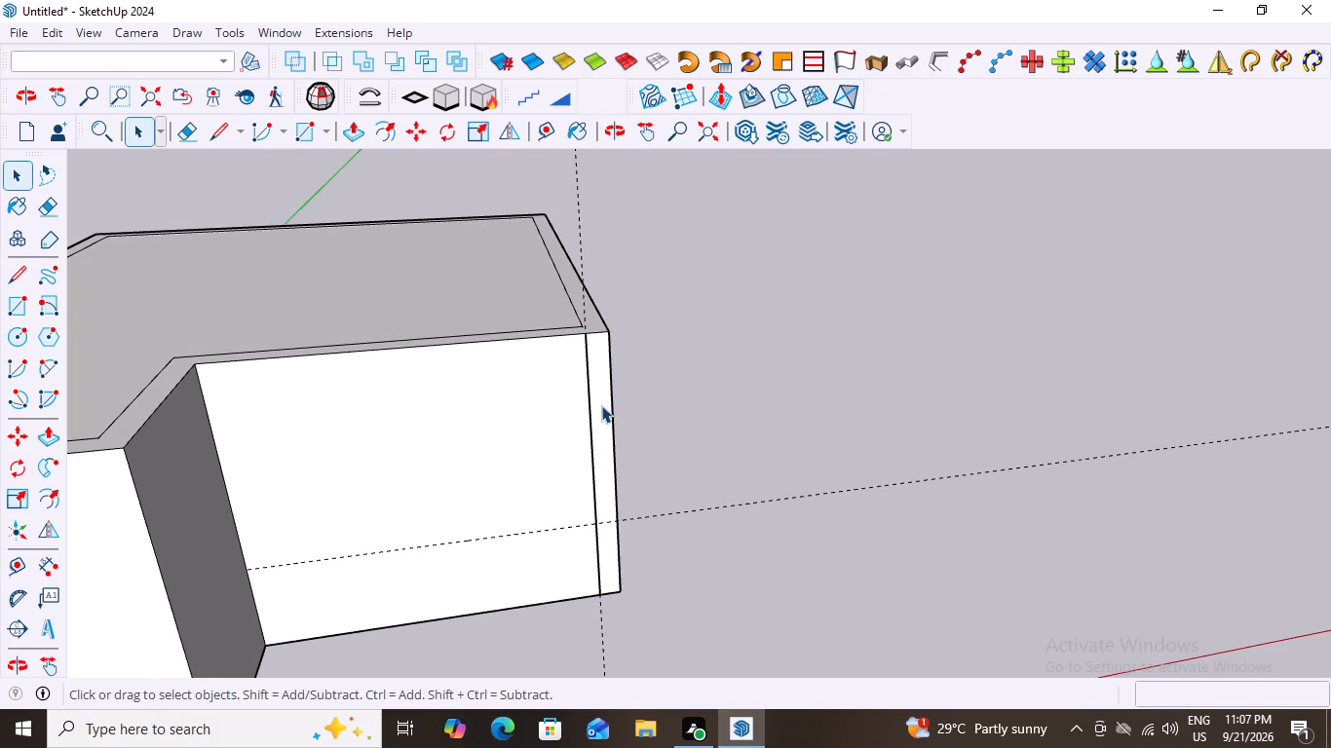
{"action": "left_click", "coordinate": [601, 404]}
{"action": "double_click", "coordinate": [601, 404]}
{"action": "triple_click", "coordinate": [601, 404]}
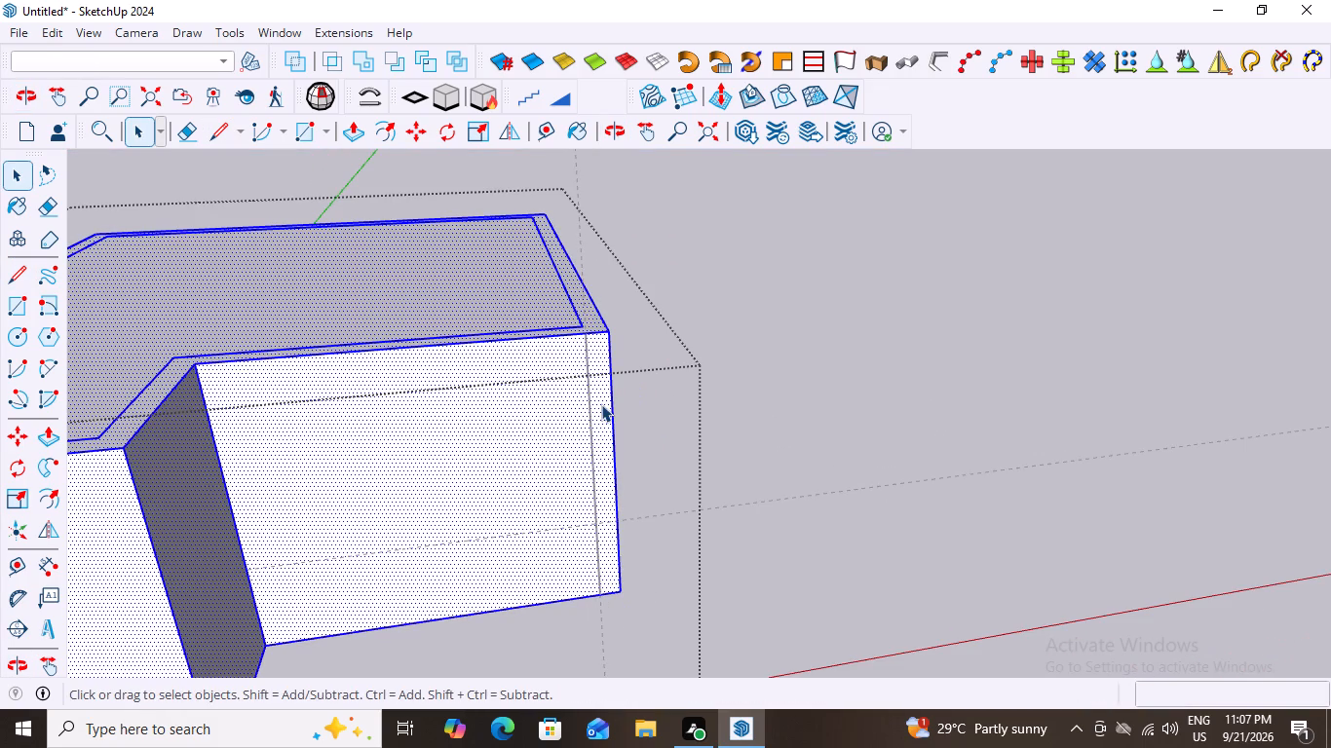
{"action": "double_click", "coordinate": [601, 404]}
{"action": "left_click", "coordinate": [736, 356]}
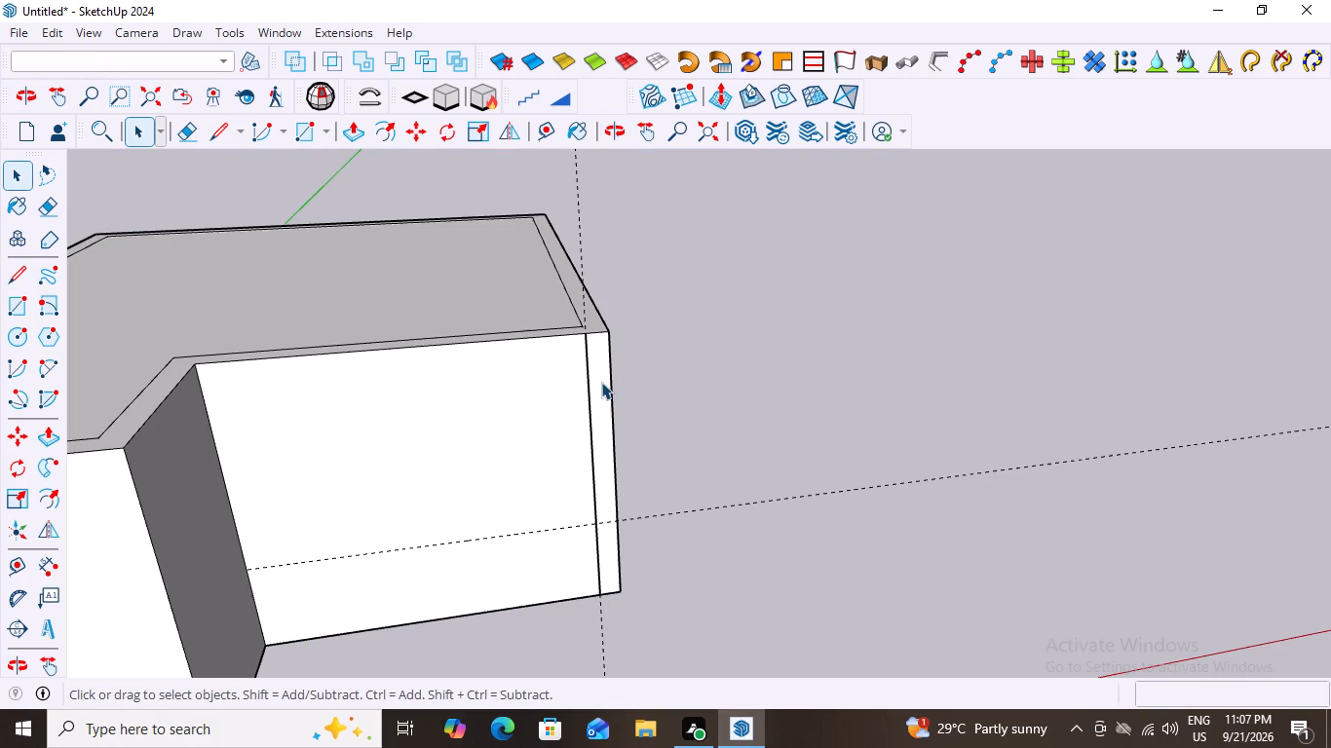
Inside the building group, draw a 10' vertical line along the 9" guide from the recessed wall's bottom to its top.
{"action": "double_click", "coordinate": [601, 382]}
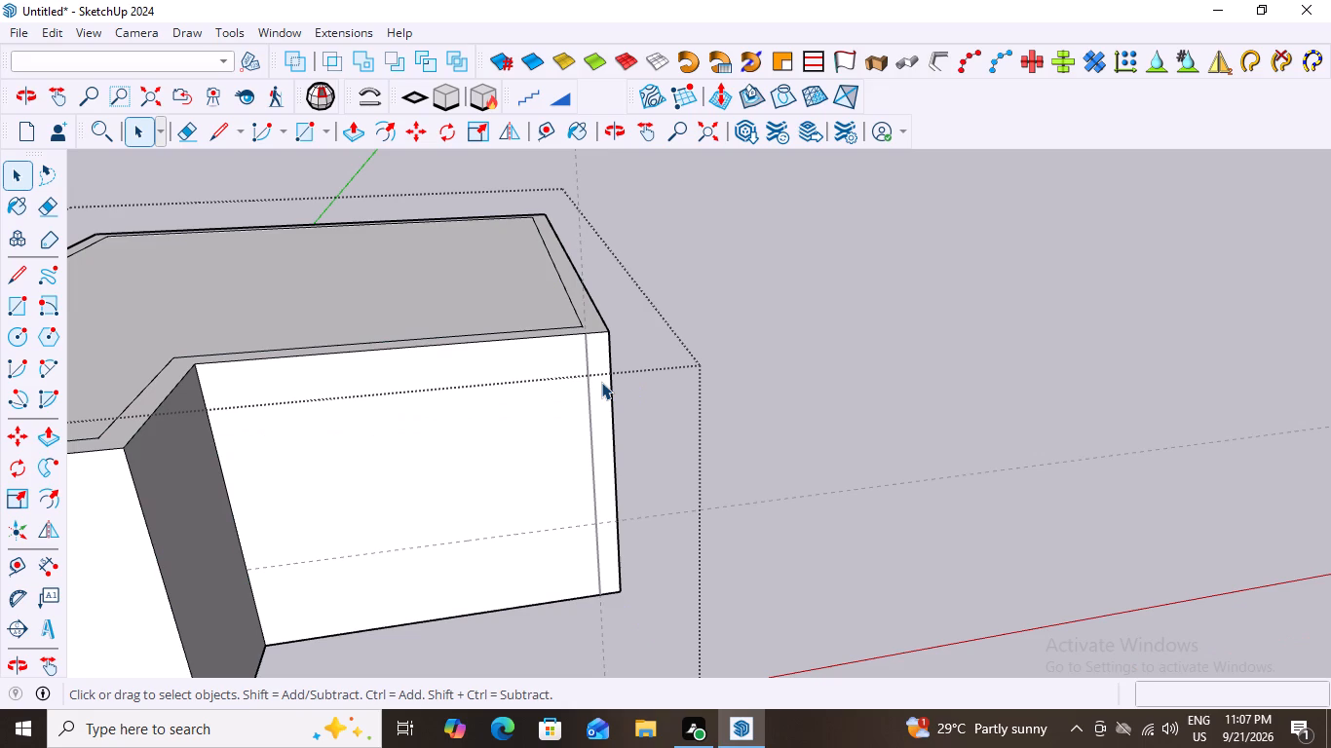
{"action": "key", "text": "l"}
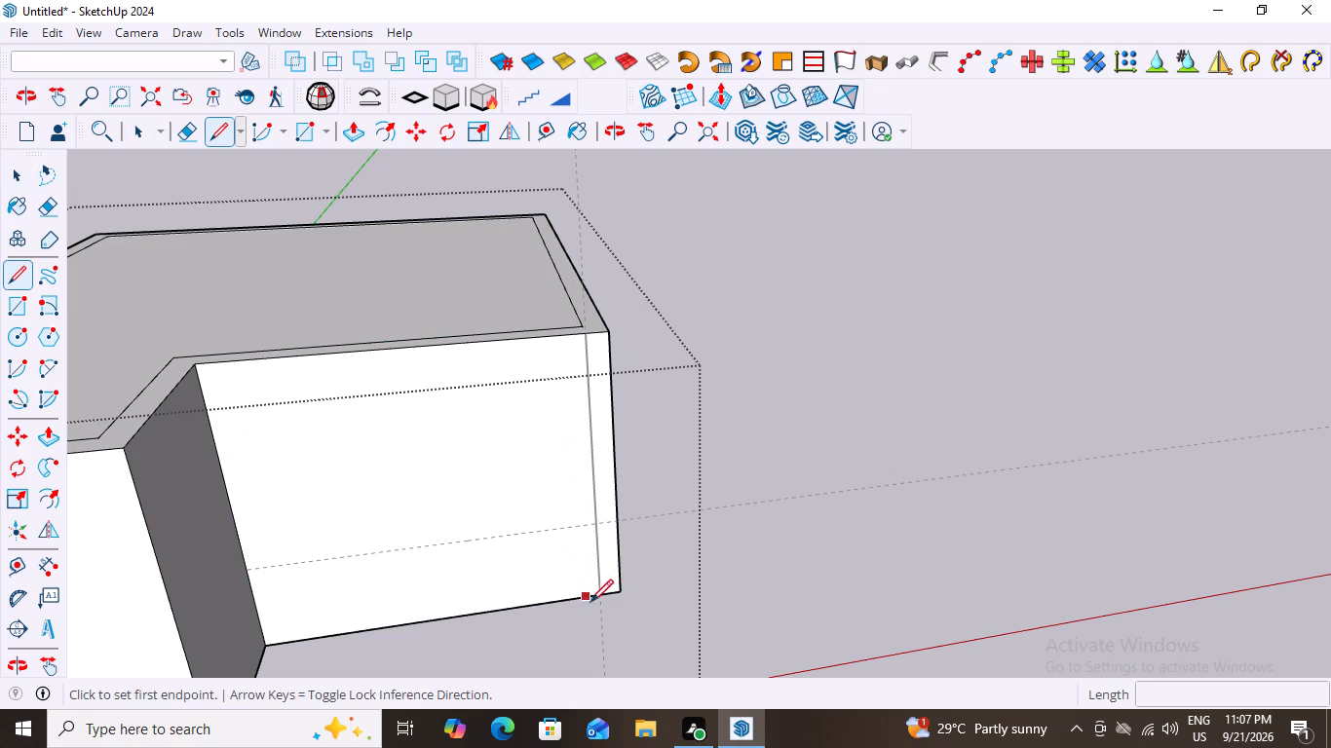
{"action": "left_click", "coordinate": [600, 596]}
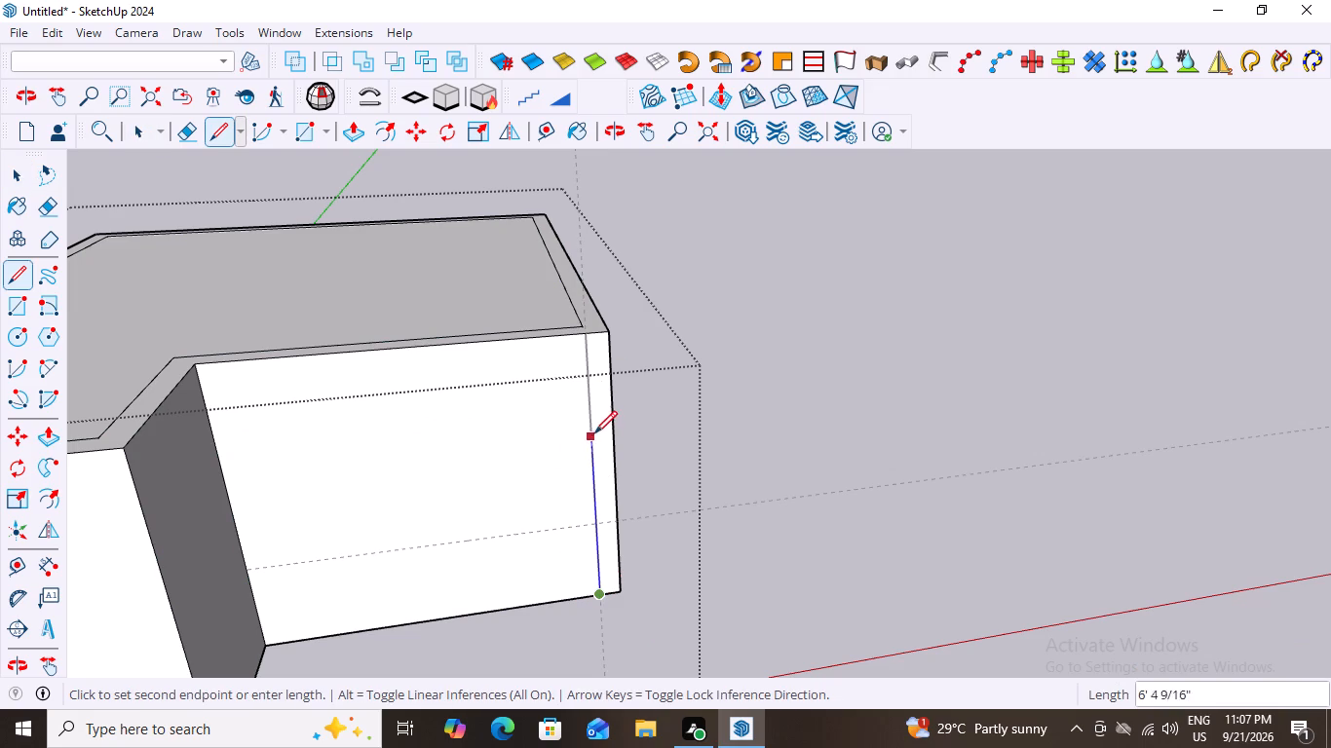
{"action": "left_click", "coordinate": [587, 338]}
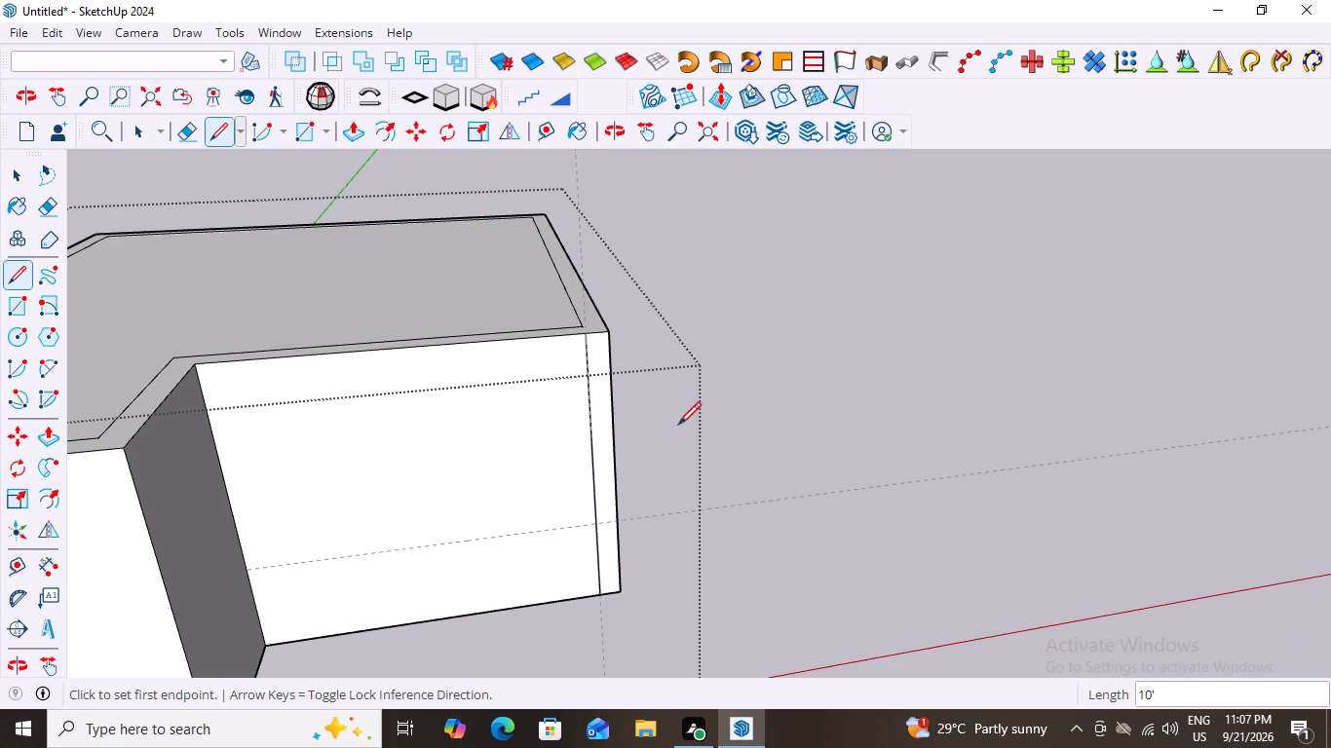
{"action": "key", "text": "space"}
Reopen the building group and select the 9" strip face at the recessed wall's outer end.
{"action": "double_click", "coordinate": [601, 426]}
{"action": "triple_click", "coordinate": [601, 426]}
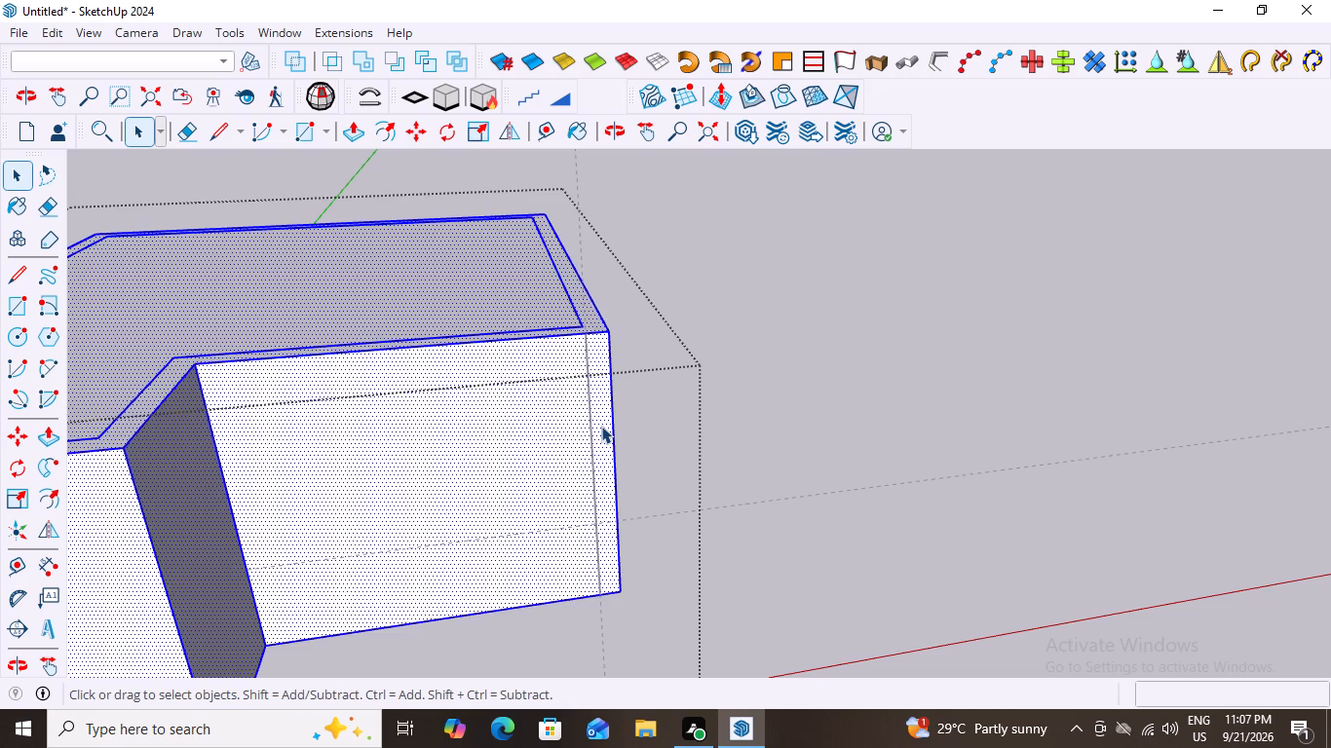
{"action": "left_click", "coordinate": [601, 426]}
{"action": "left_click", "coordinate": [689, 308]}
{"action": "left_click", "coordinate": [599, 403]}
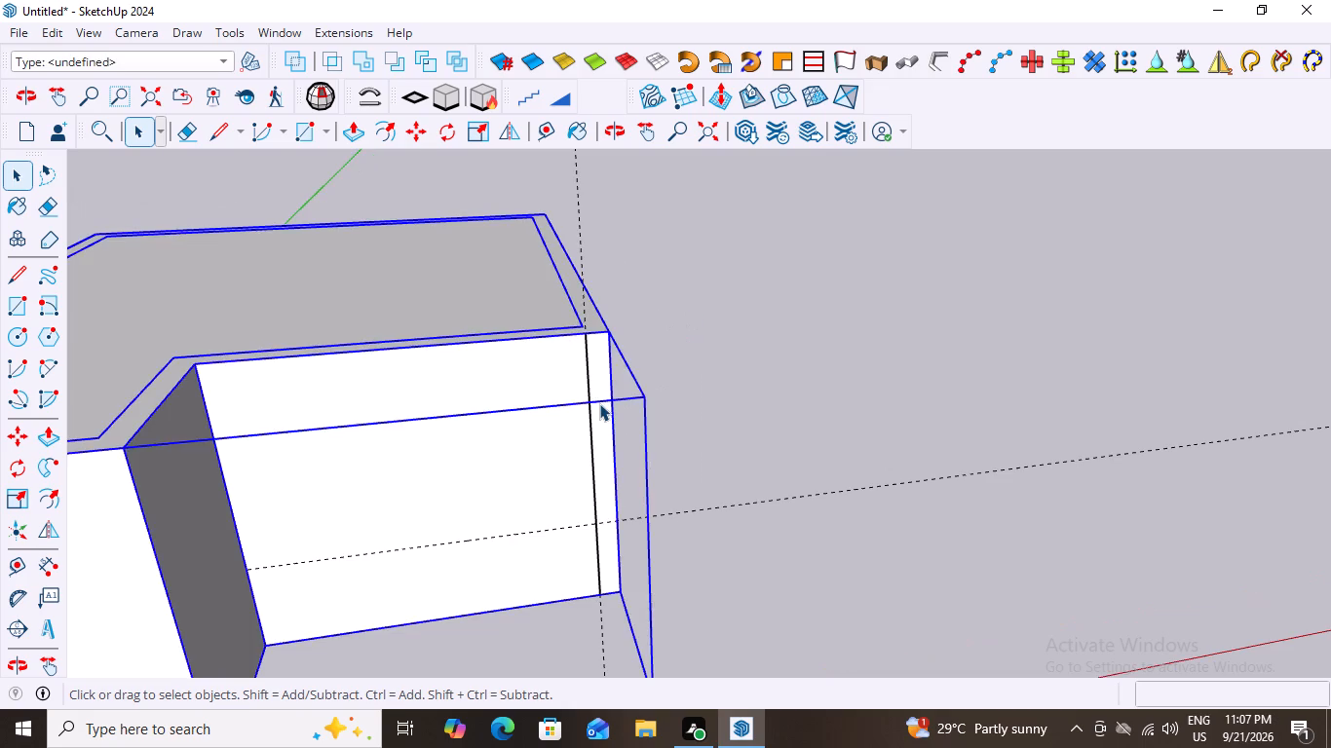
{"action": "double_click", "coordinate": [599, 403]}
{"action": "double_click", "coordinate": [599, 403]}
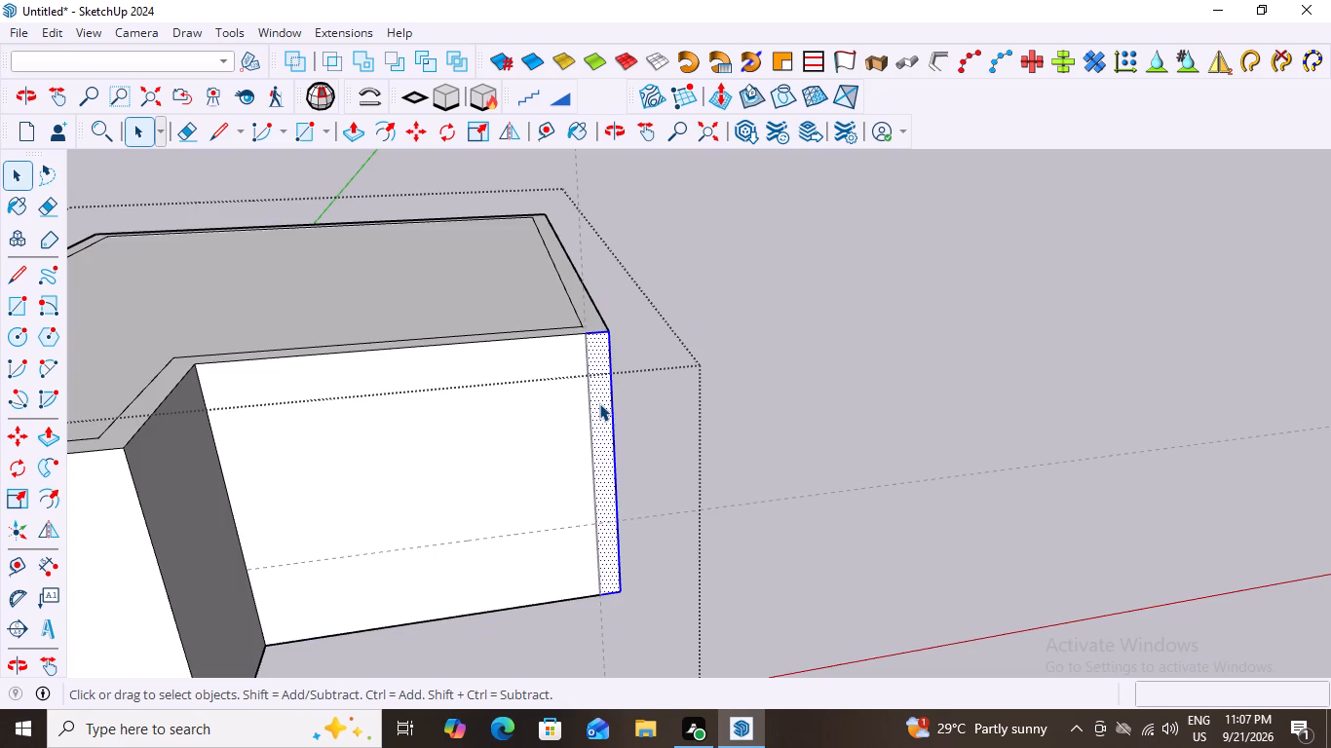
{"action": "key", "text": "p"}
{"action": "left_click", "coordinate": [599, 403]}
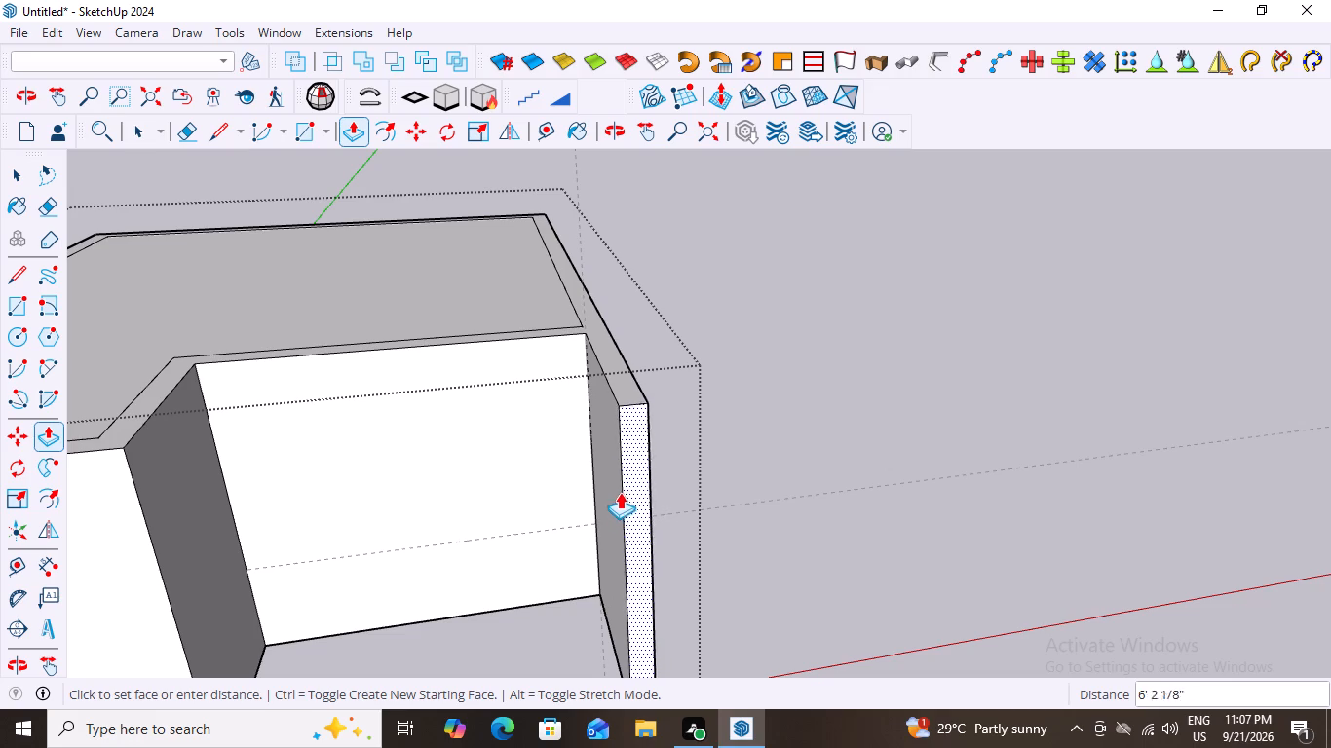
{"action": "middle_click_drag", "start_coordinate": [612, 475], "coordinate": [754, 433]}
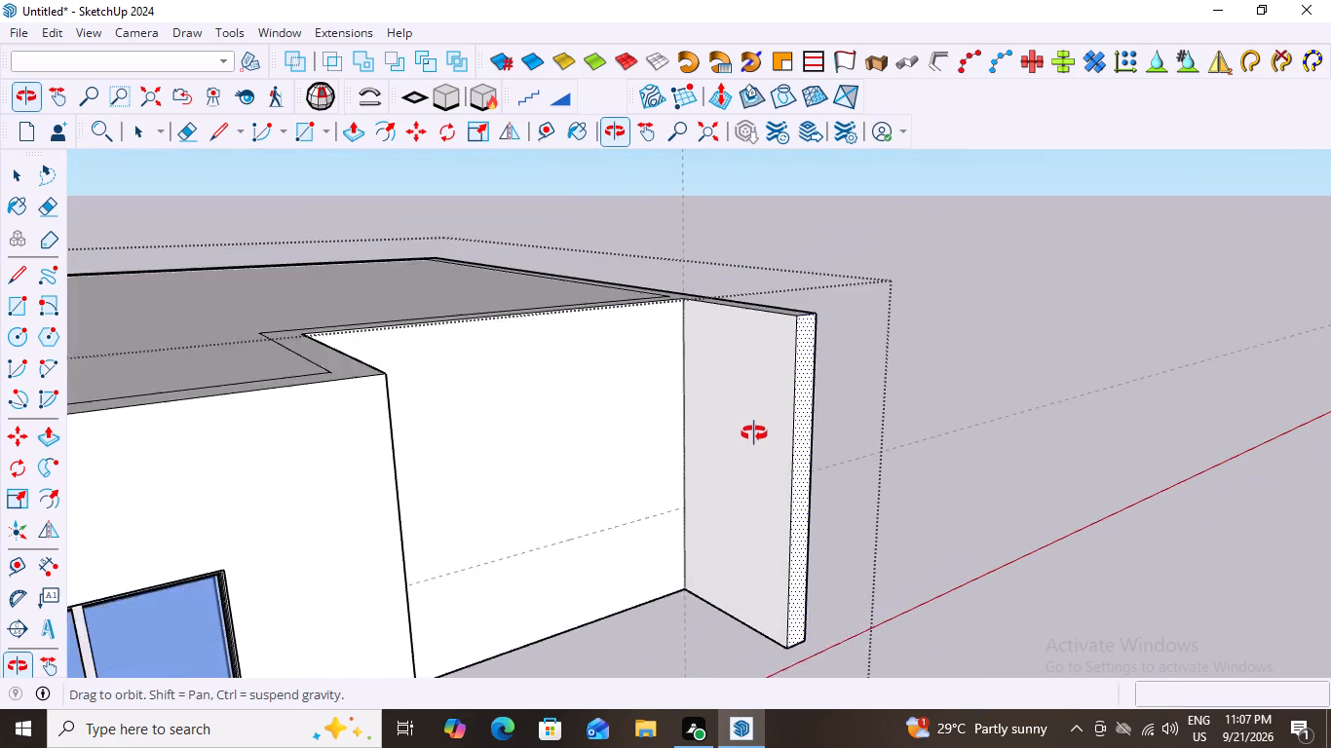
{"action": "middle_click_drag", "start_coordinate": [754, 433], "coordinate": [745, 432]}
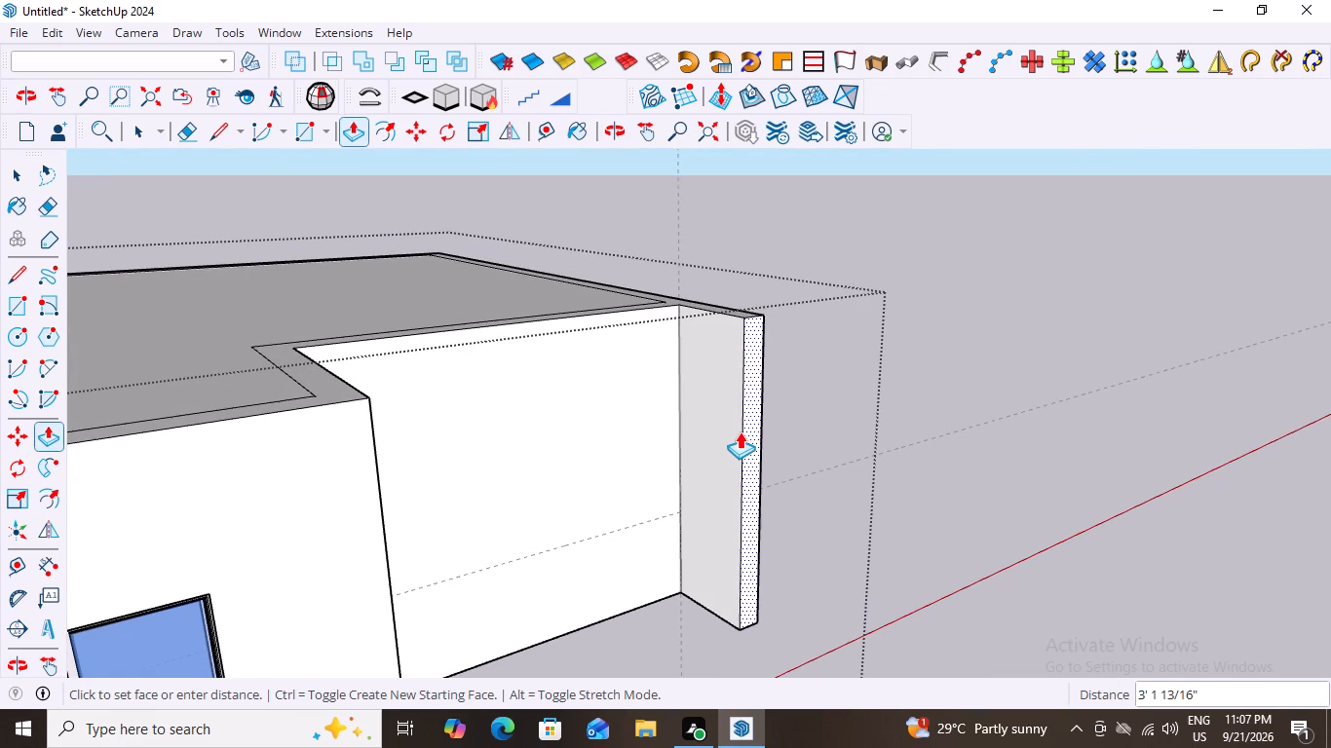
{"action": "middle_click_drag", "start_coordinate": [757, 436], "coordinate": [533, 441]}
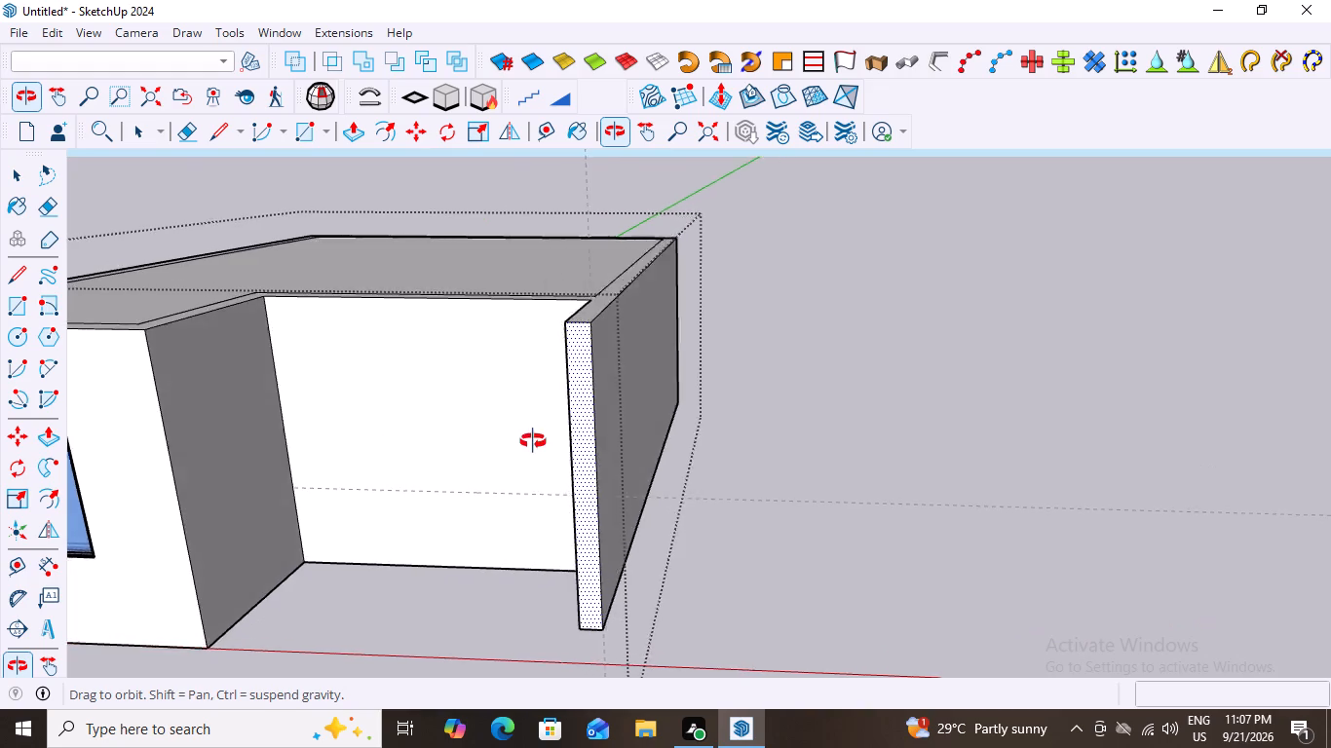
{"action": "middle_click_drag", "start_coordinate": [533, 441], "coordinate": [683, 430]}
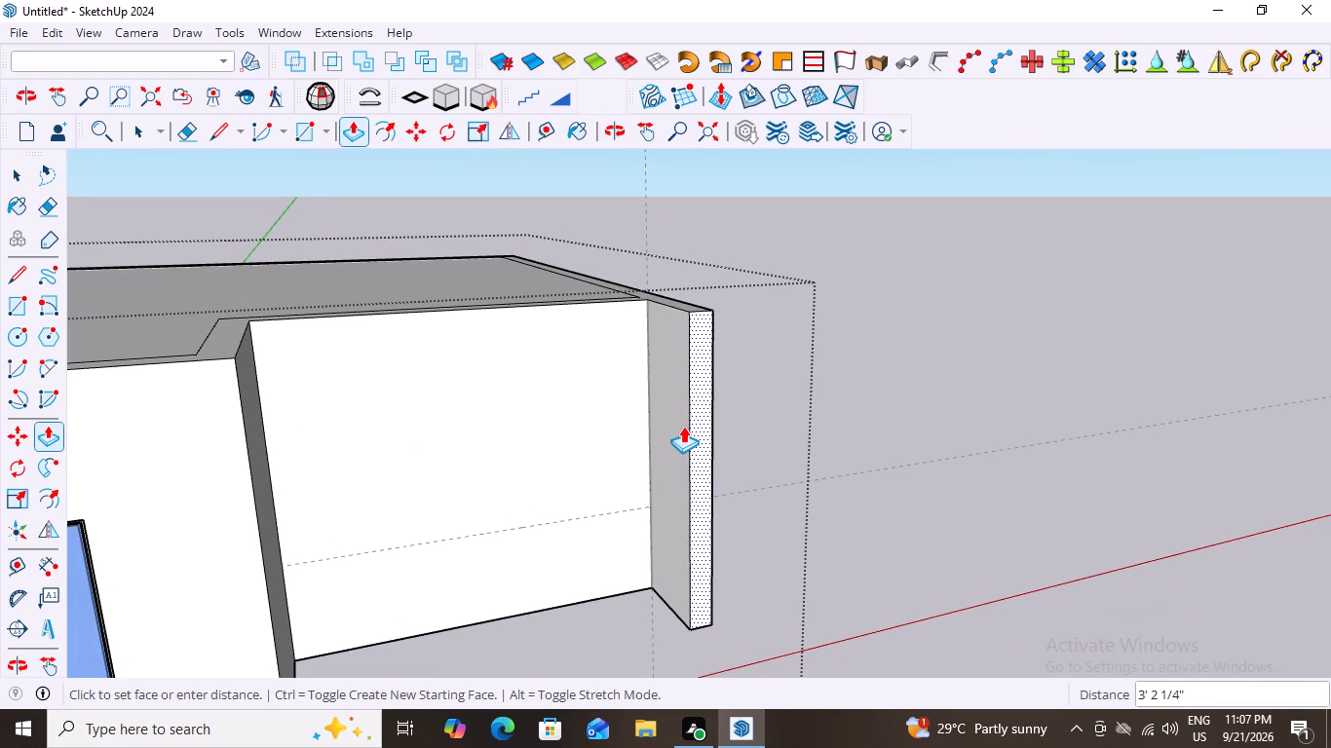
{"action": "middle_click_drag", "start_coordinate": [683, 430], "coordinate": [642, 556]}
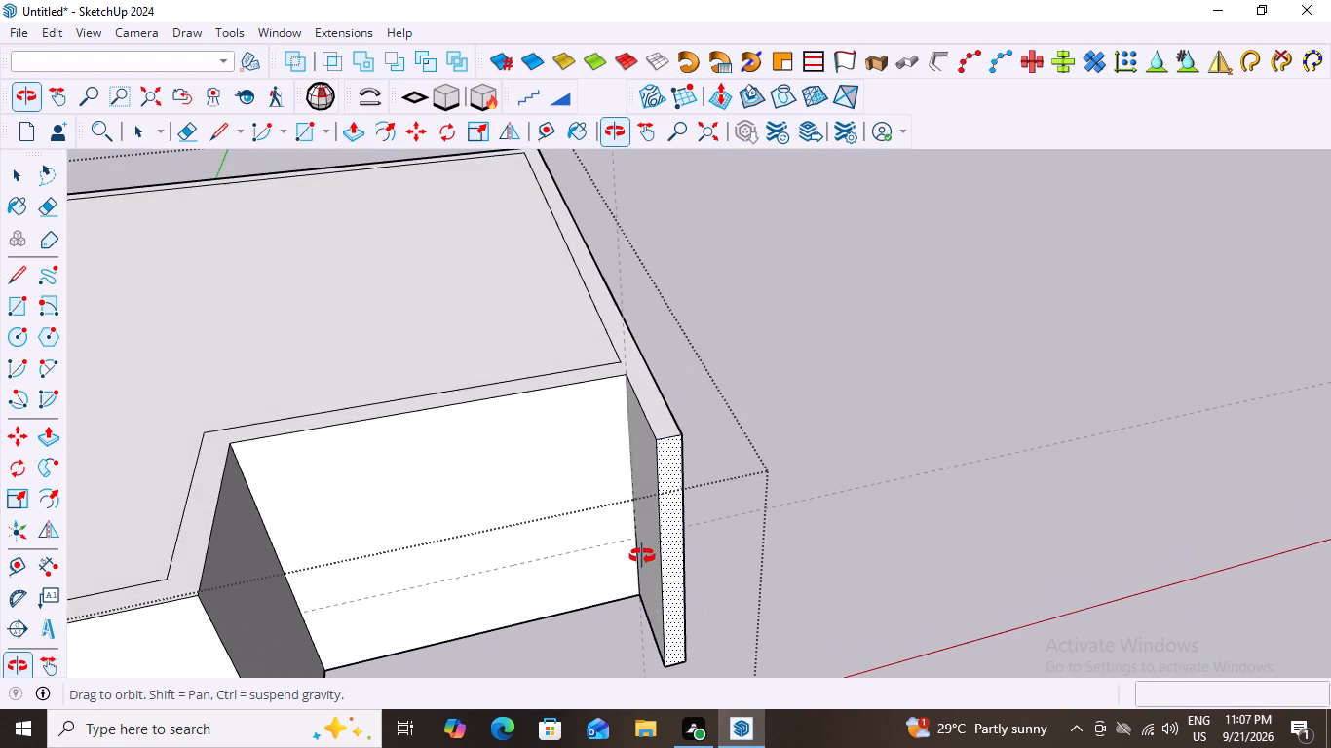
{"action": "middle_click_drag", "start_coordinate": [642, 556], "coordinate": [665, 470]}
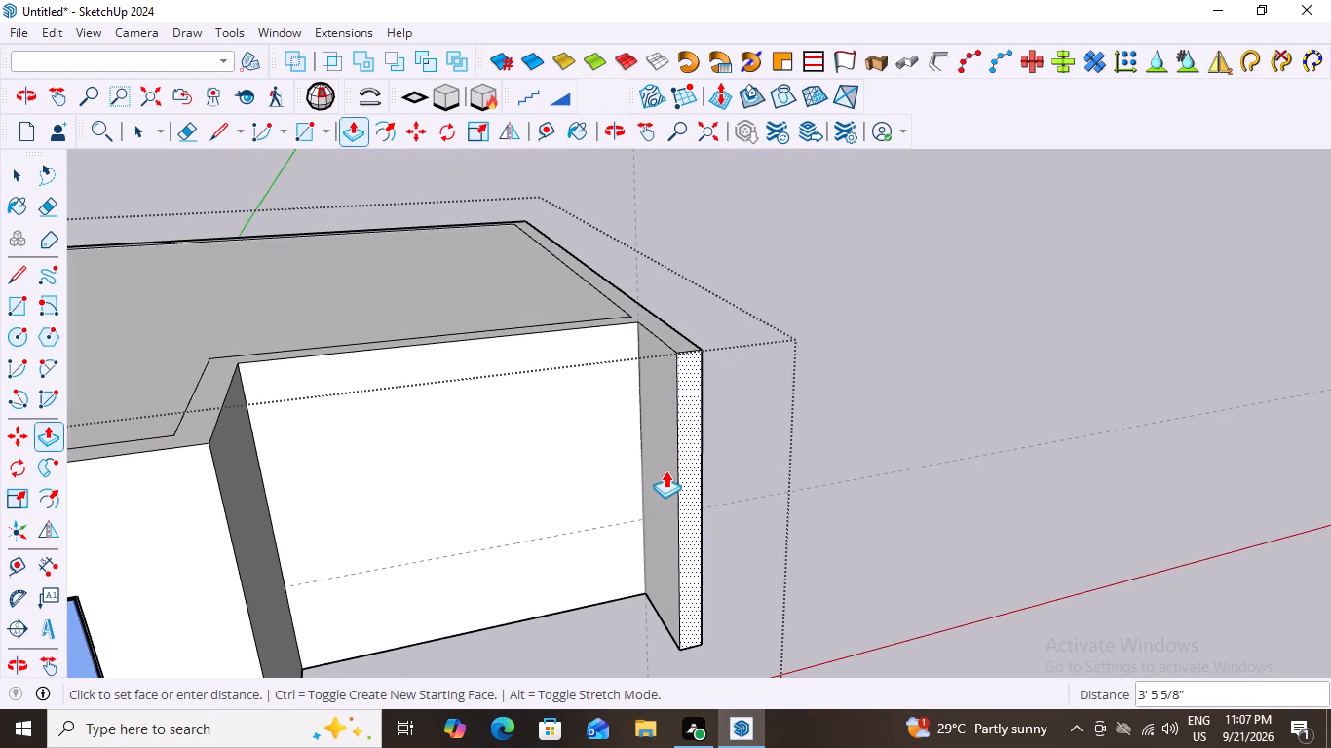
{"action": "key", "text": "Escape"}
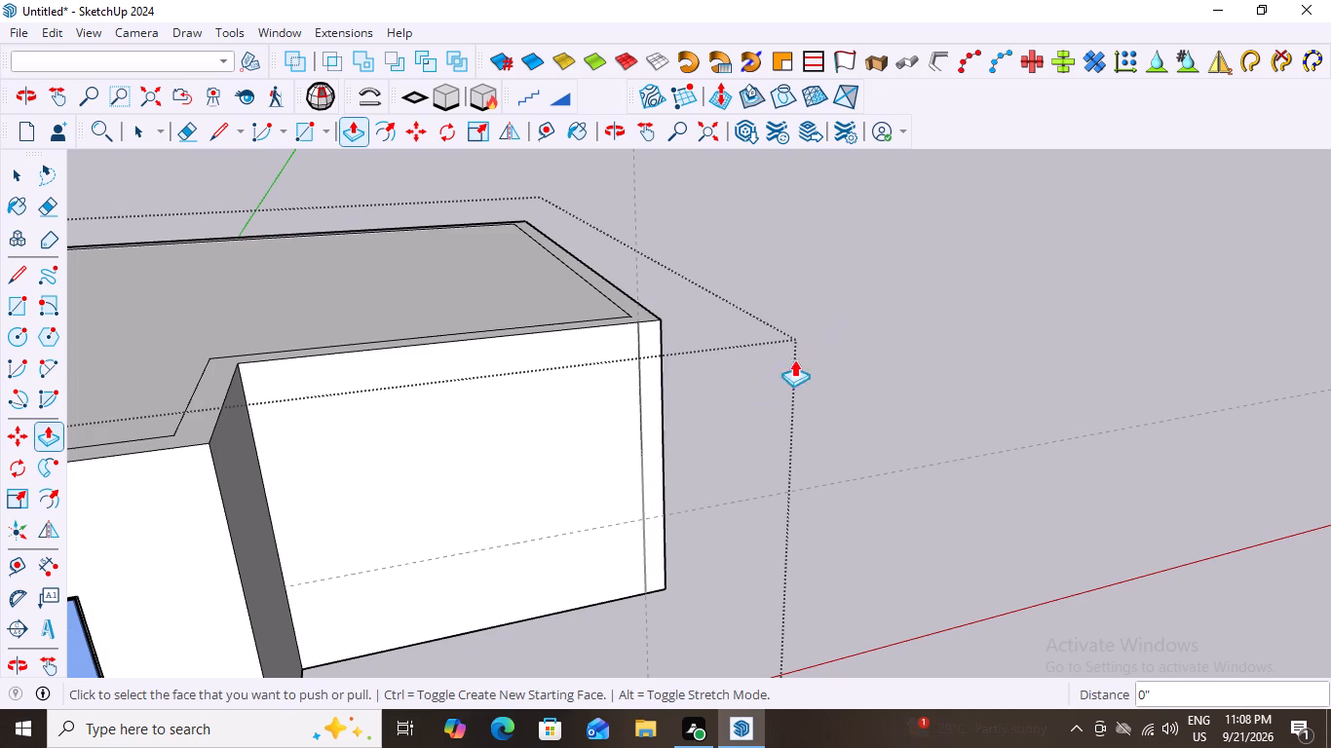
Push/Pull the 9" strip forward about 3' 10" to extend the outer side wall past the recessed wall.
{"action": "left_click", "coordinate": [653, 427]}
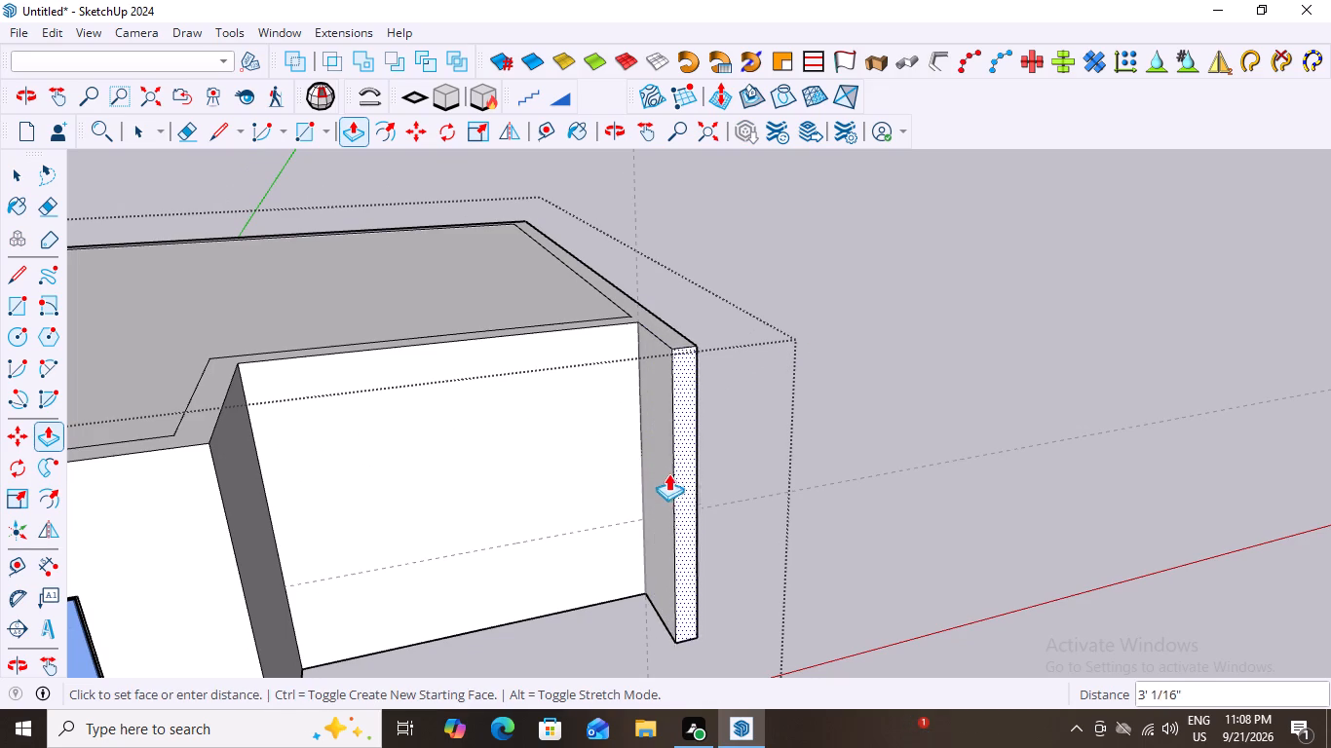
{"action": "middle_click_drag", "start_coordinate": [665, 464], "coordinate": [445, 520]}
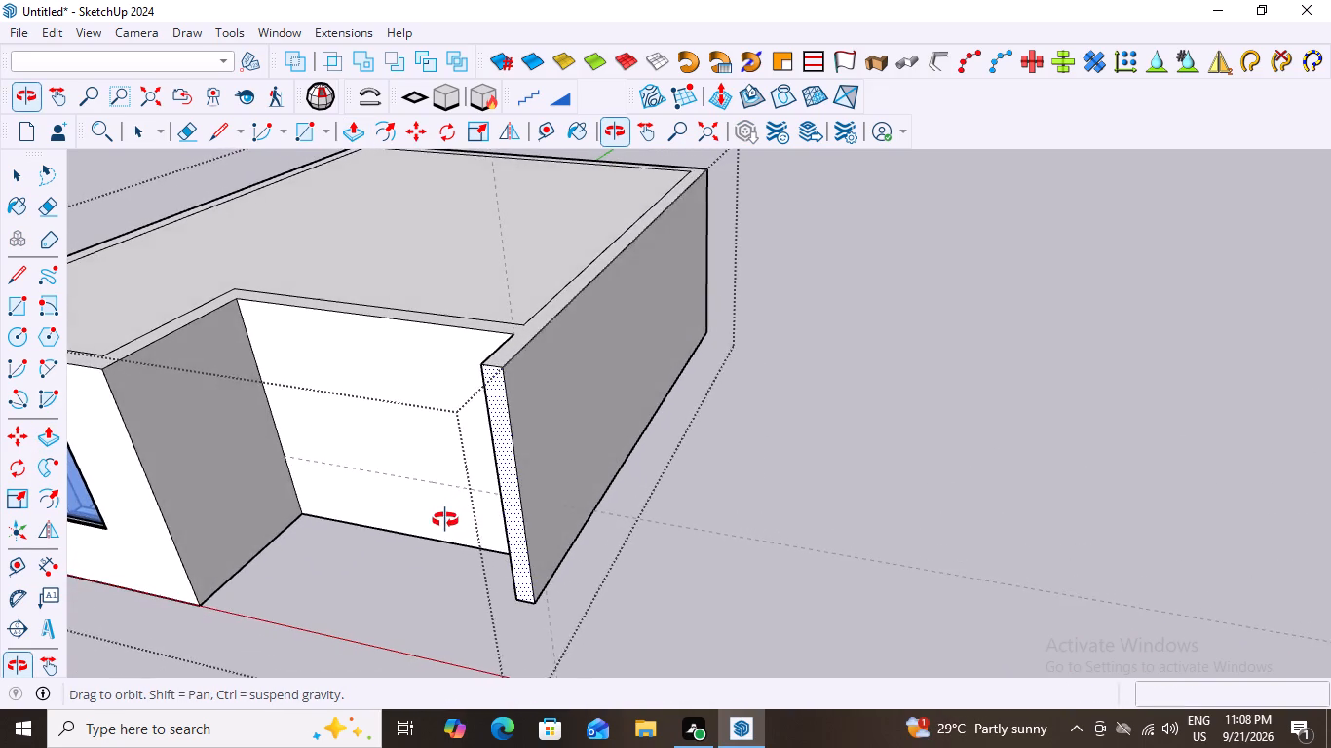
{"action": "middle_click_drag", "start_coordinate": [445, 520], "coordinate": [450, 524]}
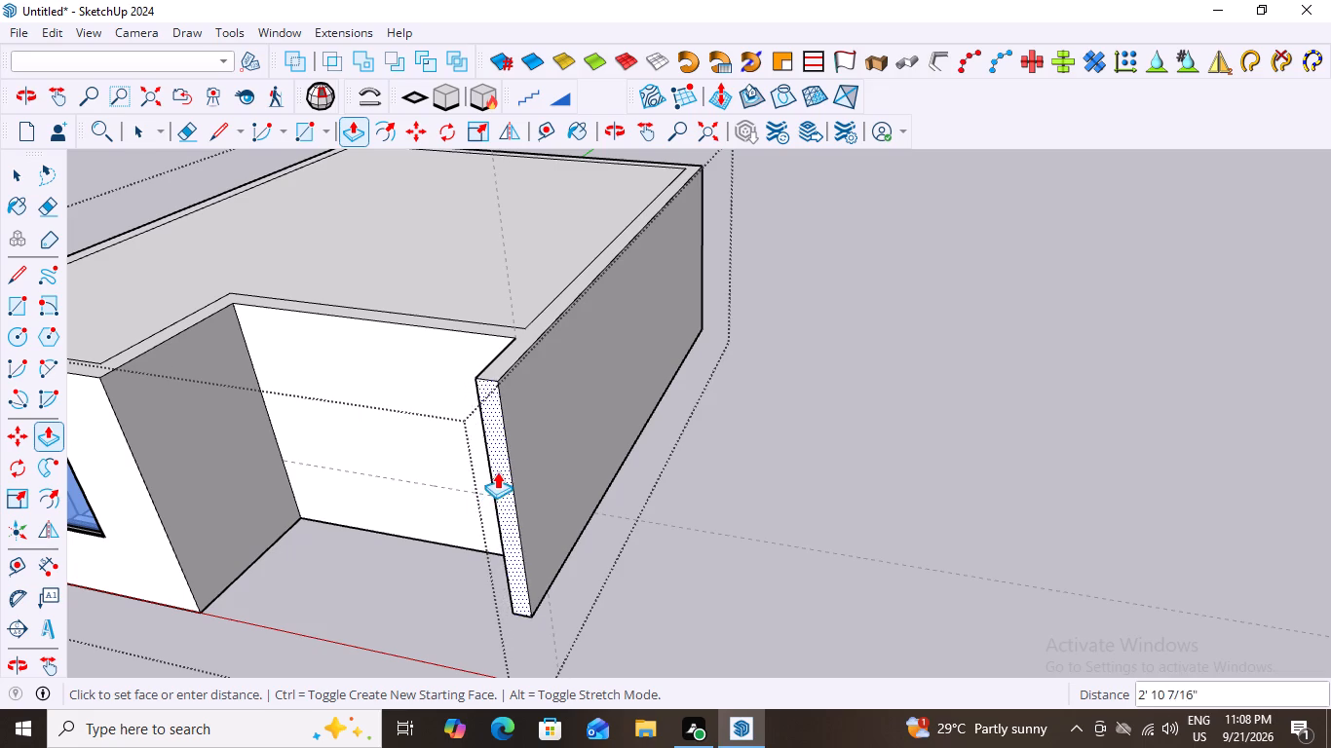
{"action": "middle_click_drag", "start_coordinate": [475, 484], "coordinate": [402, 466]}
{"action": "scroll", "coordinate": [376, 455], "scroll_direction": "down", "scroll_amount": 1}
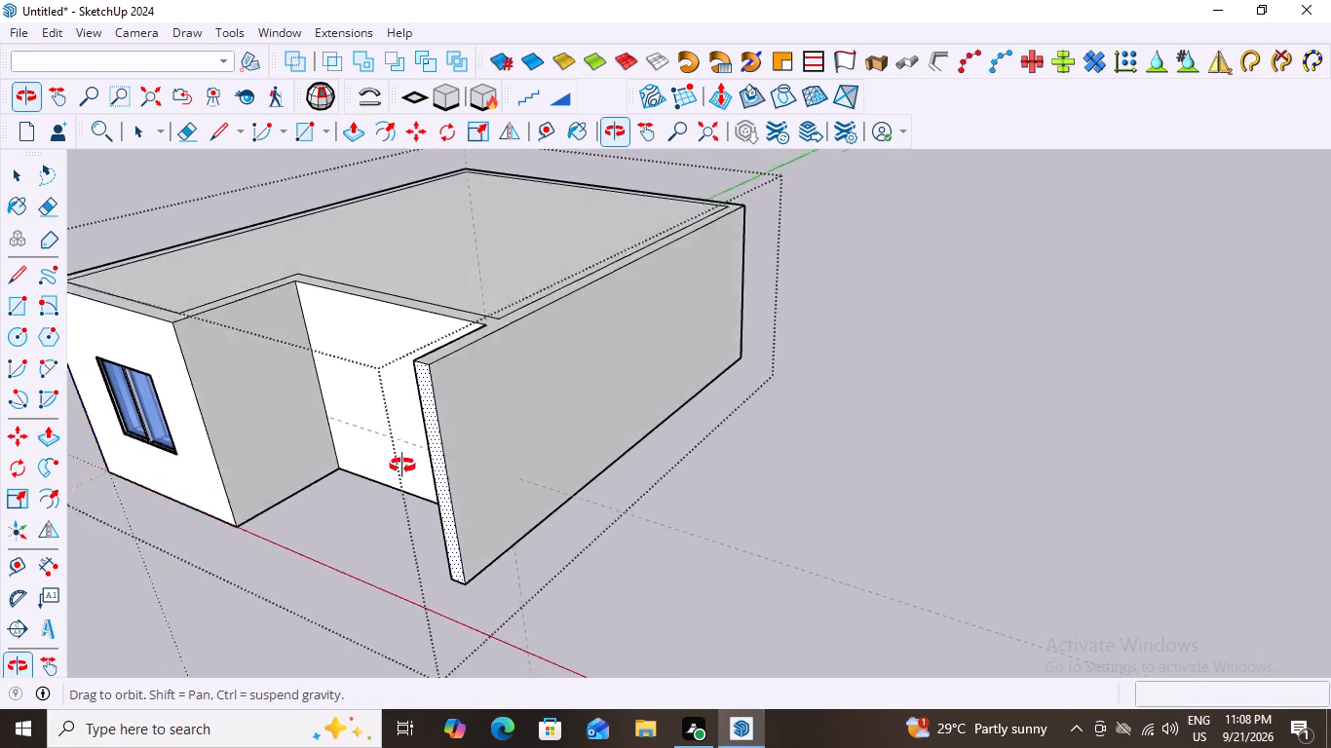
{"action": "middle_click_drag", "start_coordinate": [402, 466], "coordinate": [415, 469]}
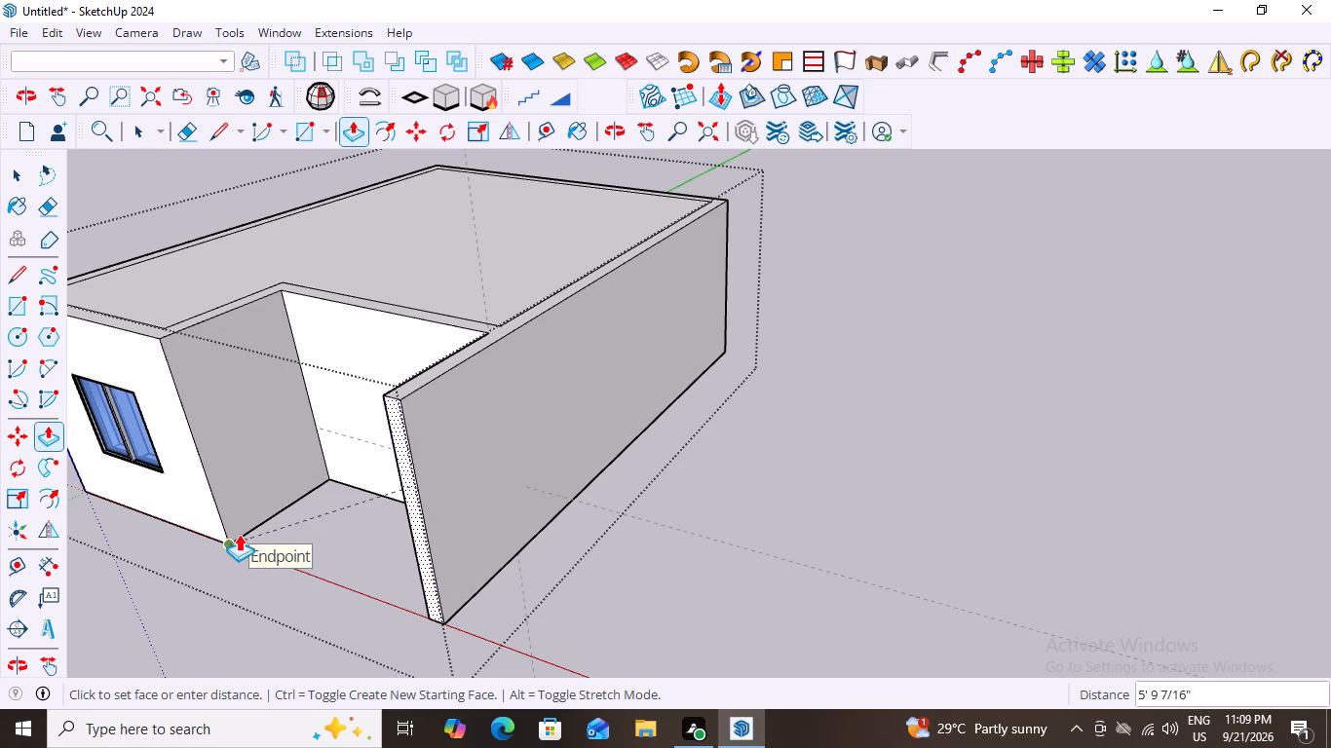
{"action": "left_click", "coordinate": [480, 500]}
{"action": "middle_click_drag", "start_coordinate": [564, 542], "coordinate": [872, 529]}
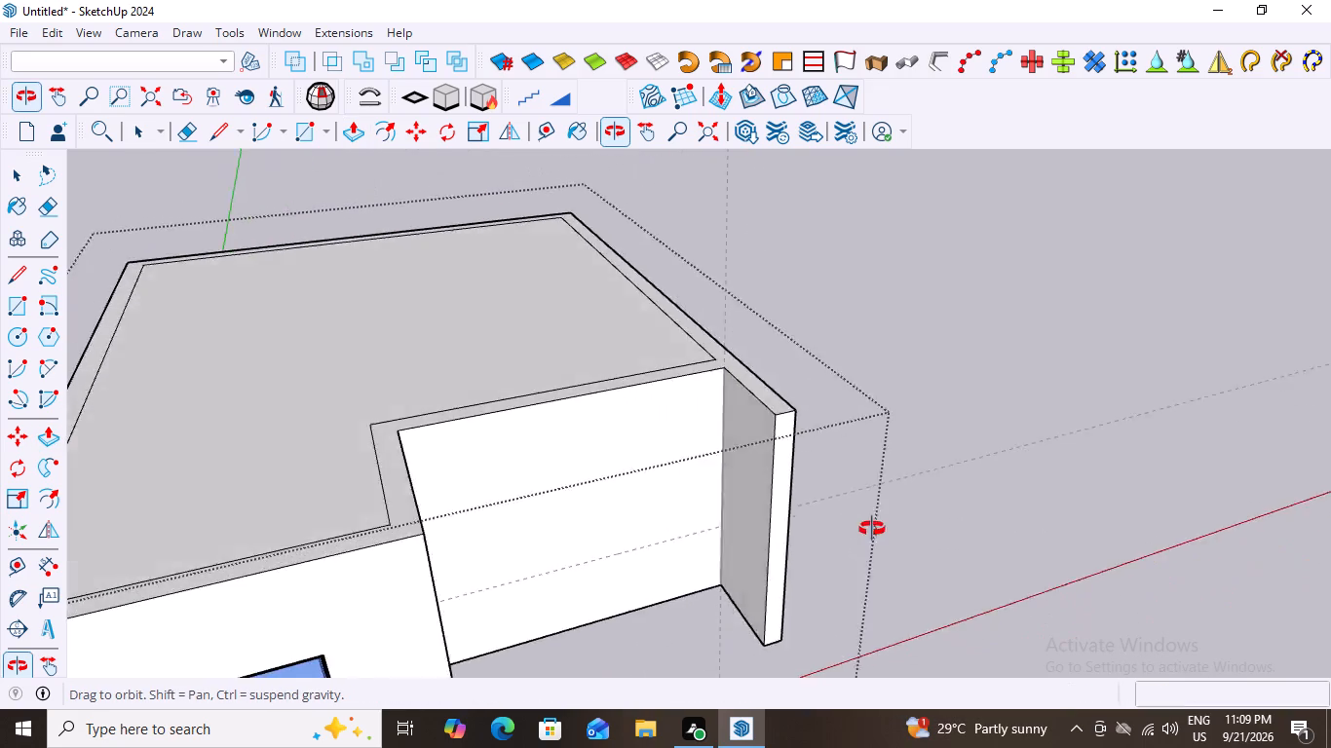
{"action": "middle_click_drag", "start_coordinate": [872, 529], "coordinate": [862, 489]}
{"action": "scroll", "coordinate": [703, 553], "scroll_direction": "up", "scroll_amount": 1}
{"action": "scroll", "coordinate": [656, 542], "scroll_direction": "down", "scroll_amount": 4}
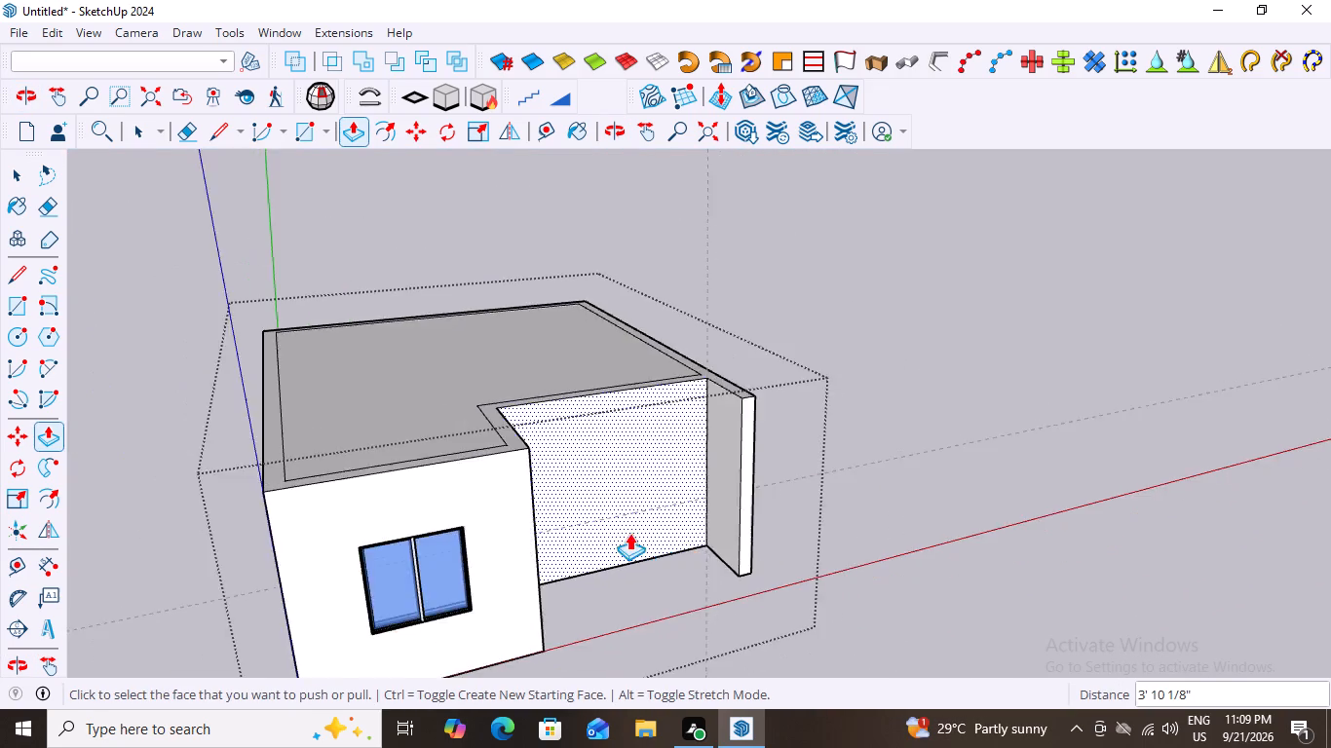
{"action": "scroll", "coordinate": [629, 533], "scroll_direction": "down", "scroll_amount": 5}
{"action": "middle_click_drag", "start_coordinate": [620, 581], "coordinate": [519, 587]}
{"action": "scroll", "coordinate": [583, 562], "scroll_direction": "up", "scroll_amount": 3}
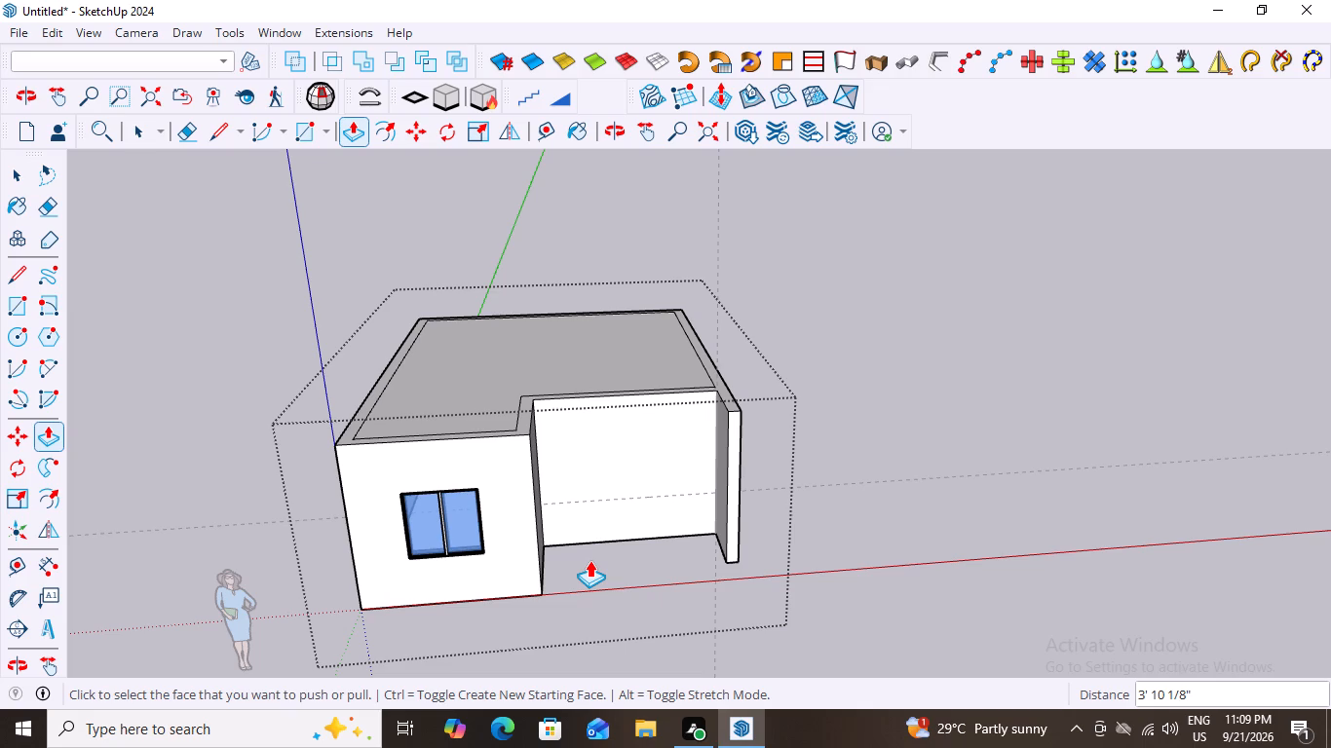
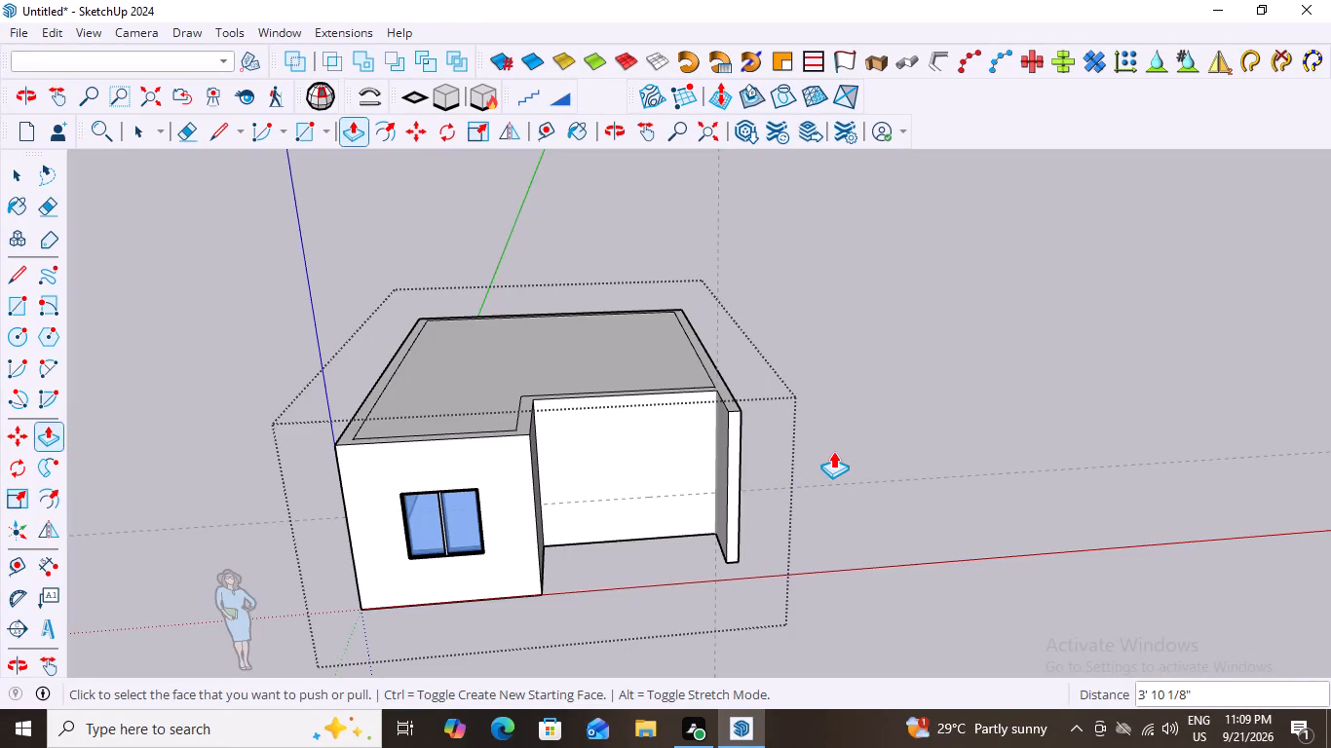
Leave the Push/Pull command and close the building group after extending the side wall.
{"action": "key", "text": "space"}
{"action": "middle_click_drag", "start_coordinate": [874, 455], "coordinate": [851, 452]}
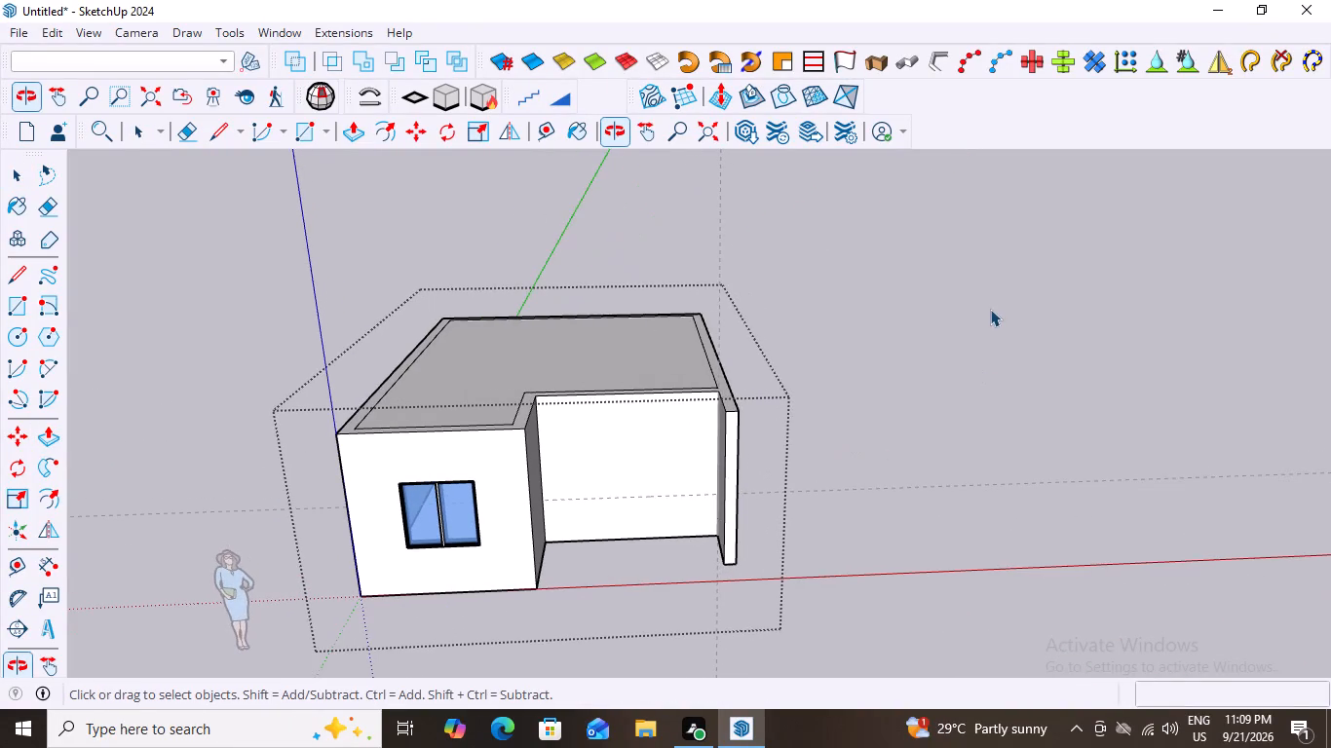
{"action": "left_click", "coordinate": [990, 308]}
Start a vertical Tape Measure guide from the corner between the recessed wall and the extended side wall, offset across the recessed wall.
{"action": "middle_click_drag", "start_coordinate": [729, 497], "coordinate": [612, 516]}
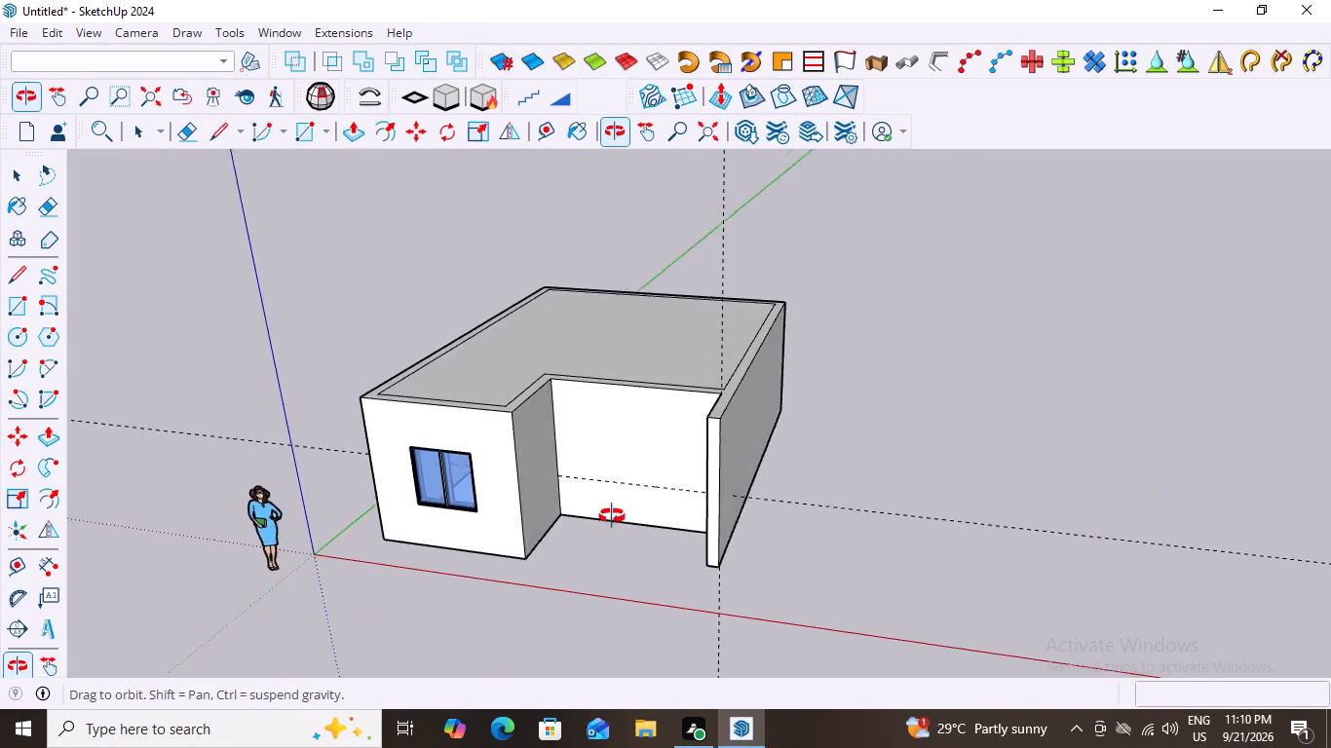
{"action": "middle_click_drag", "start_coordinate": [612, 516], "coordinate": [729, 525]}
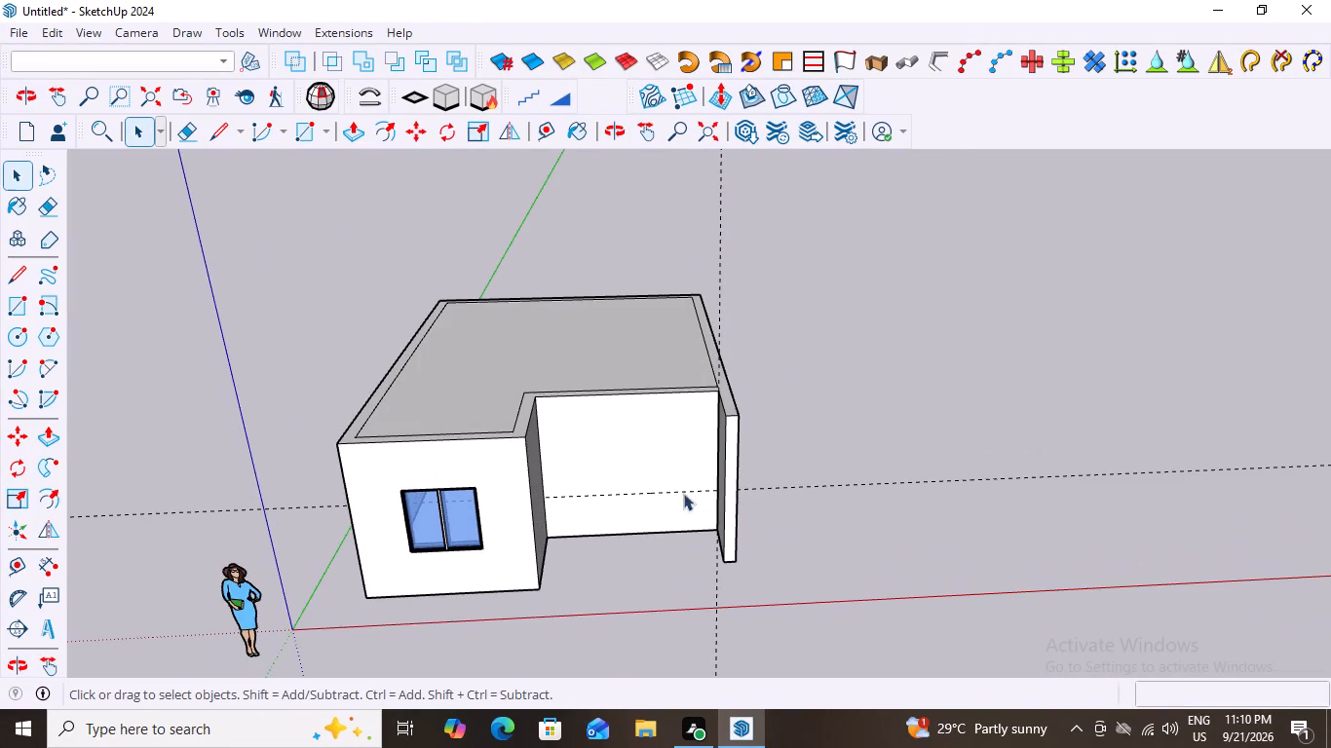
{"action": "scroll", "coordinate": [682, 485], "scroll_direction": "up", "scroll_amount": 8}
{"action": "middle_click_drag", "start_coordinate": [683, 503], "coordinate": [676, 484]}
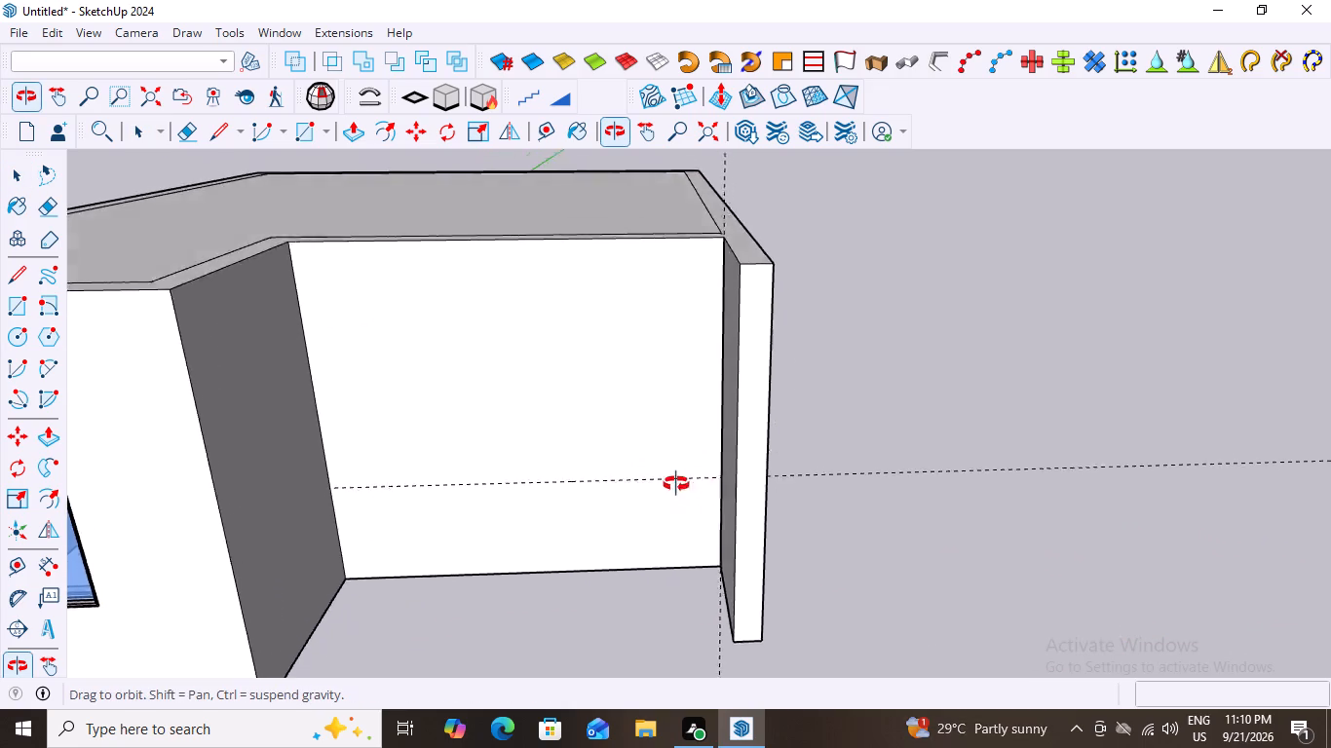
{"action": "middle_click_drag", "start_coordinate": [676, 484], "coordinate": [736, 495]}
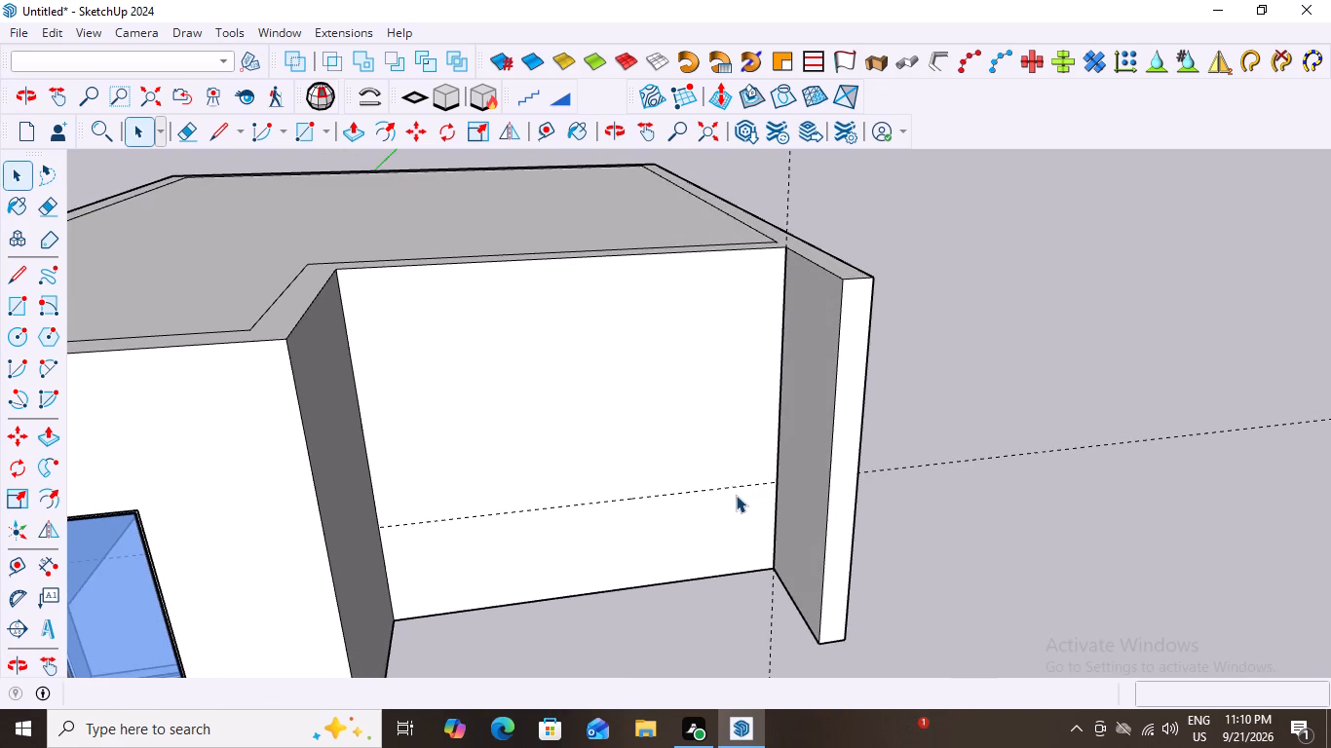
{"action": "key", "text": "t"}
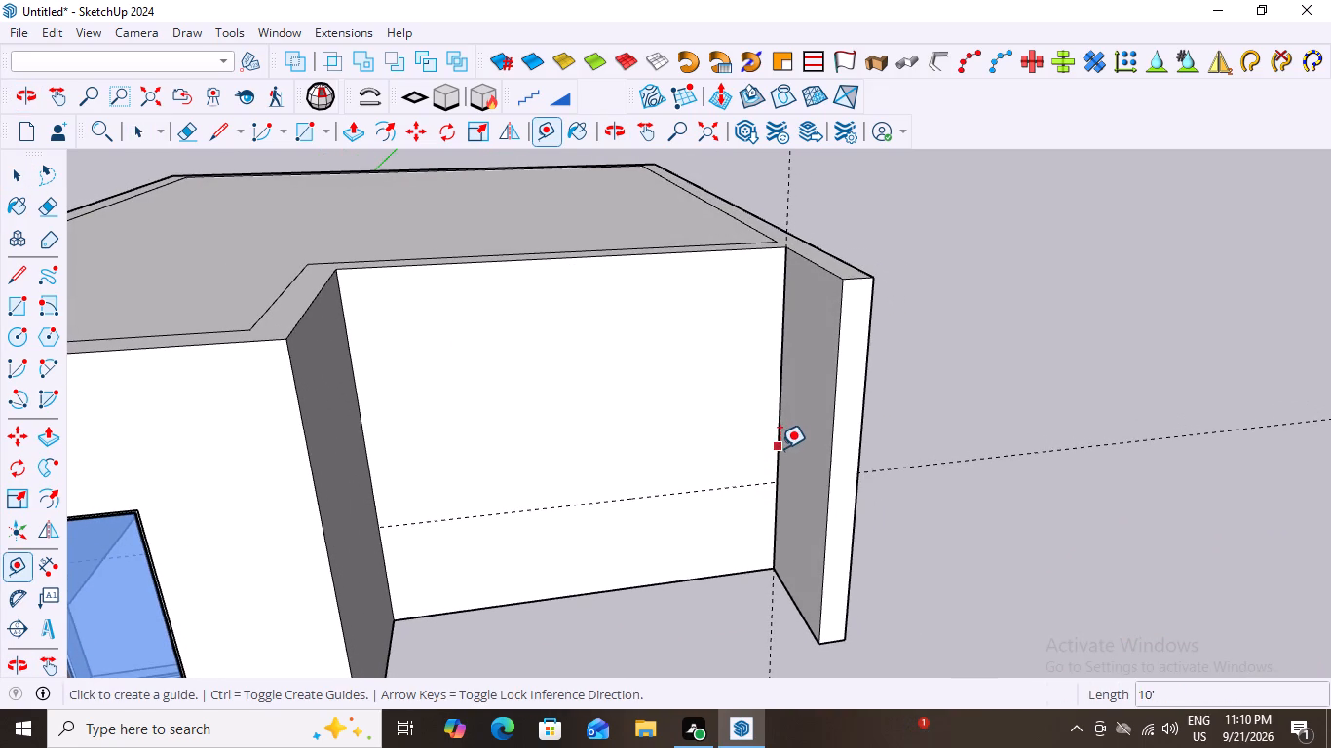
{"action": "left_click", "coordinate": [775, 448]}
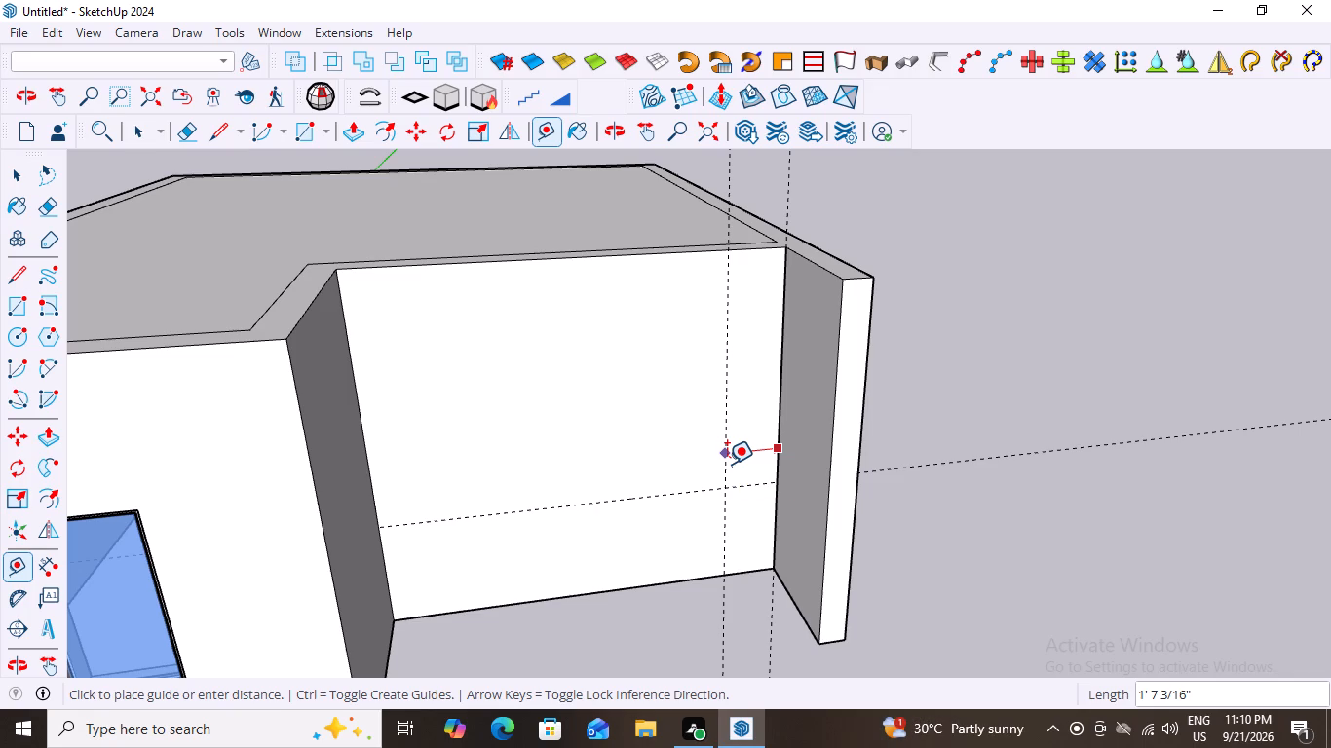
{"action": "middle_click_drag", "start_coordinate": [732, 464], "coordinate": [700, 464]}
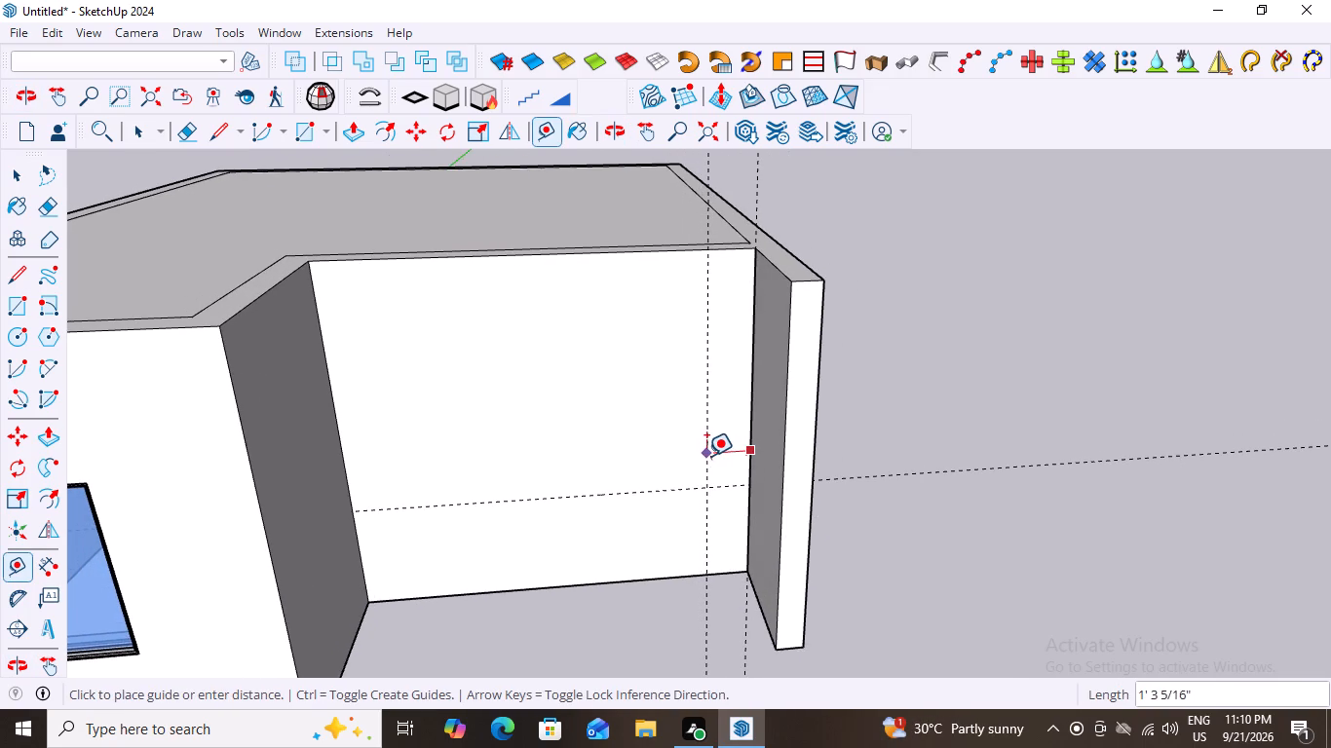
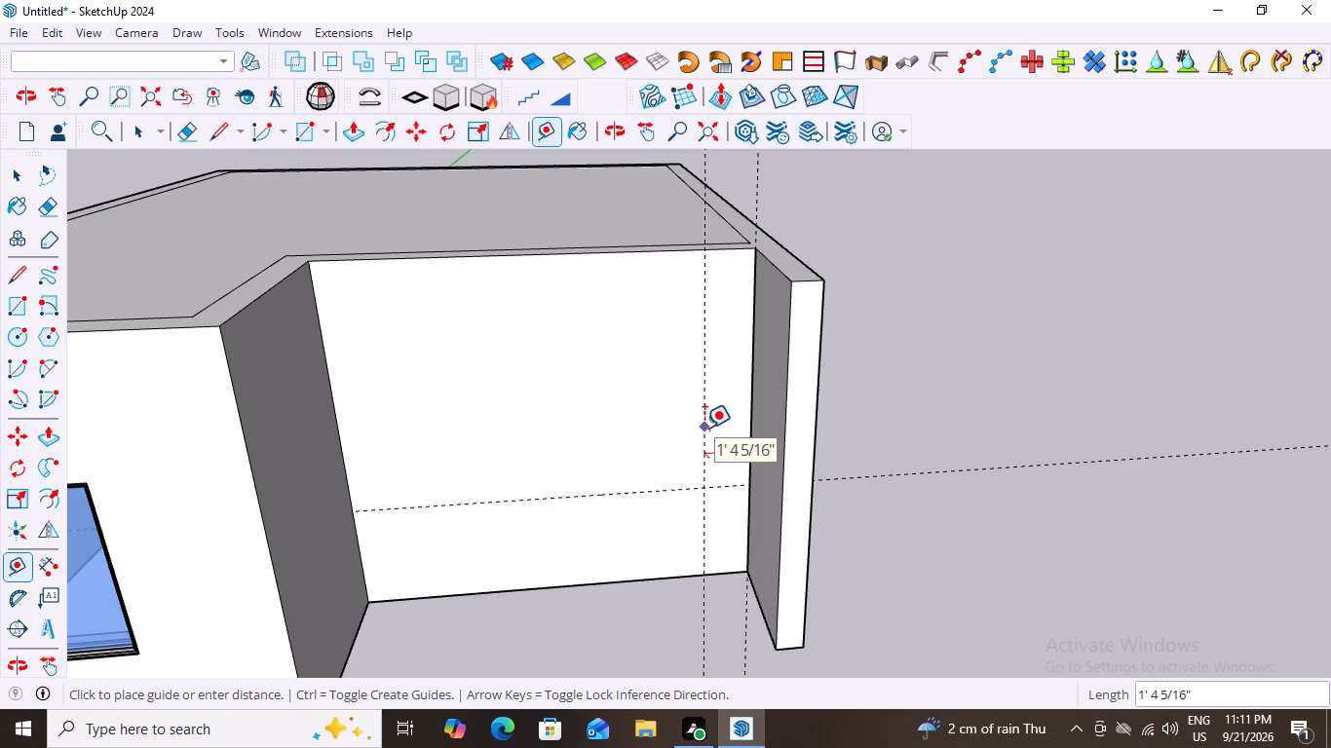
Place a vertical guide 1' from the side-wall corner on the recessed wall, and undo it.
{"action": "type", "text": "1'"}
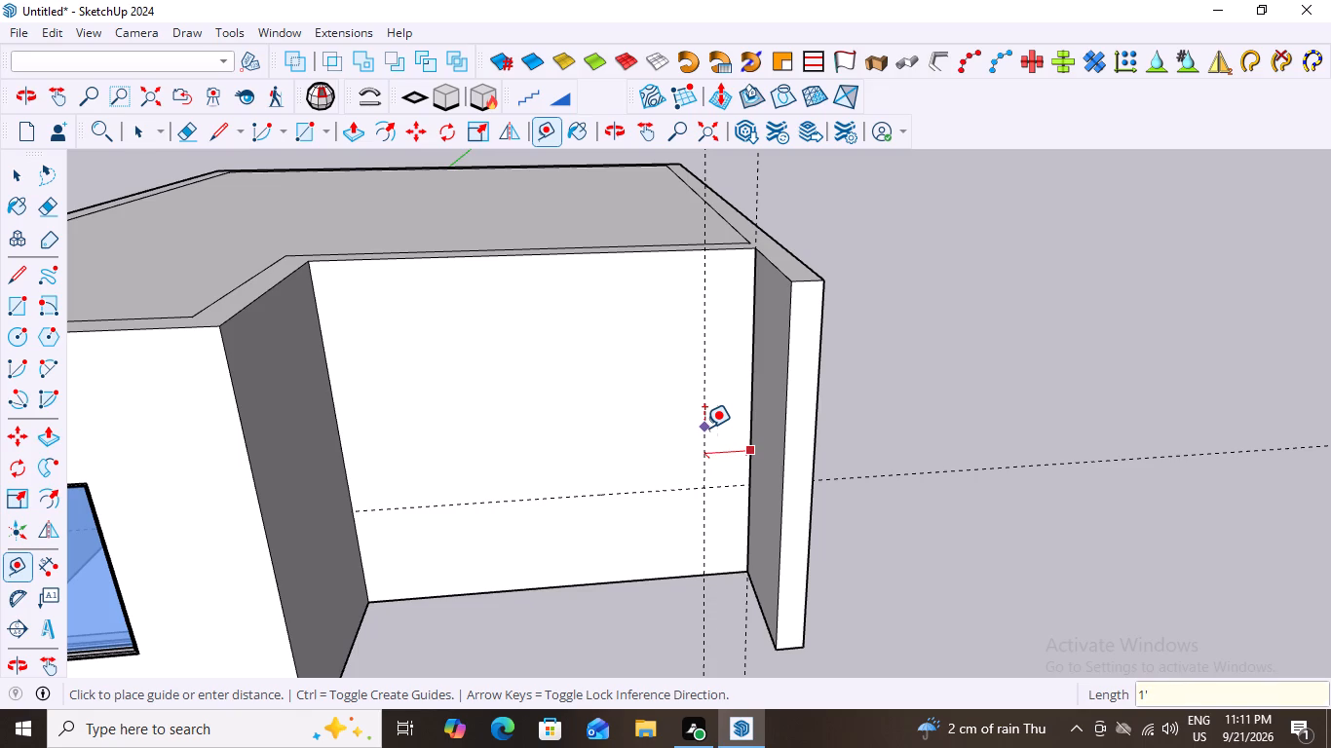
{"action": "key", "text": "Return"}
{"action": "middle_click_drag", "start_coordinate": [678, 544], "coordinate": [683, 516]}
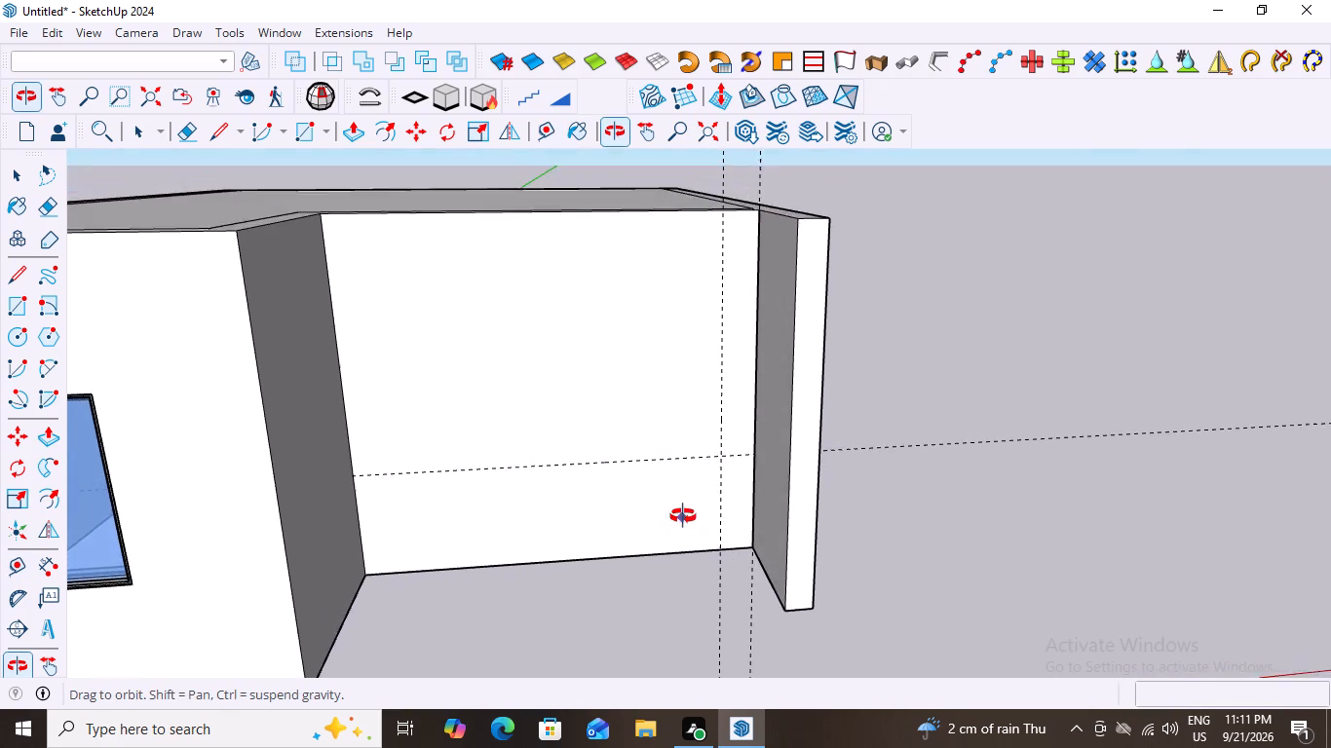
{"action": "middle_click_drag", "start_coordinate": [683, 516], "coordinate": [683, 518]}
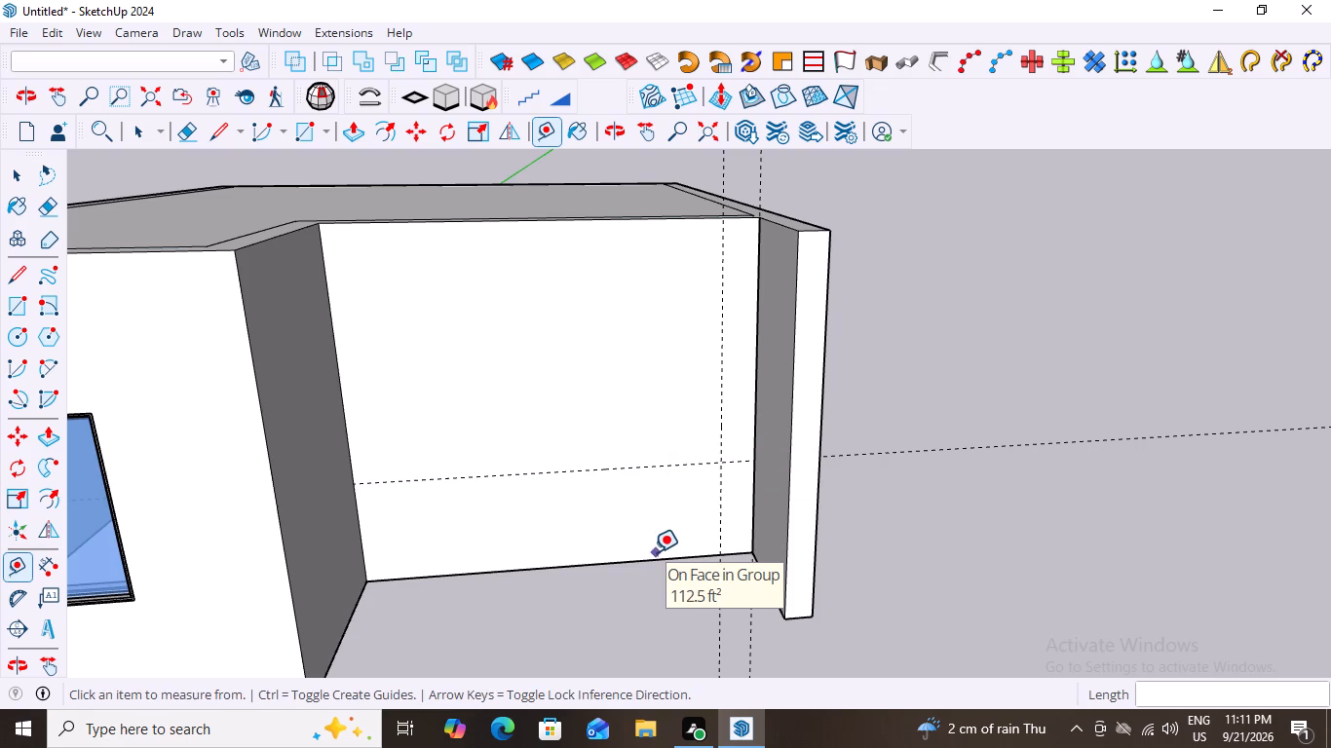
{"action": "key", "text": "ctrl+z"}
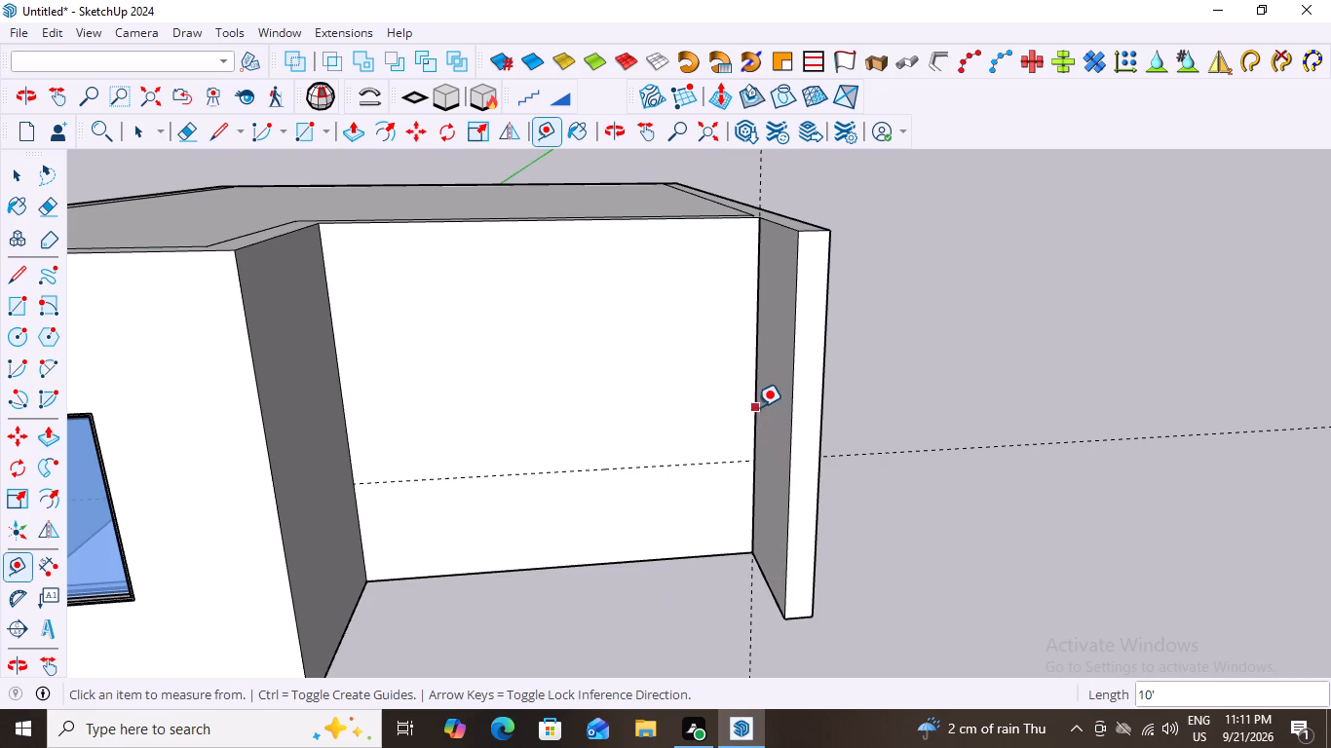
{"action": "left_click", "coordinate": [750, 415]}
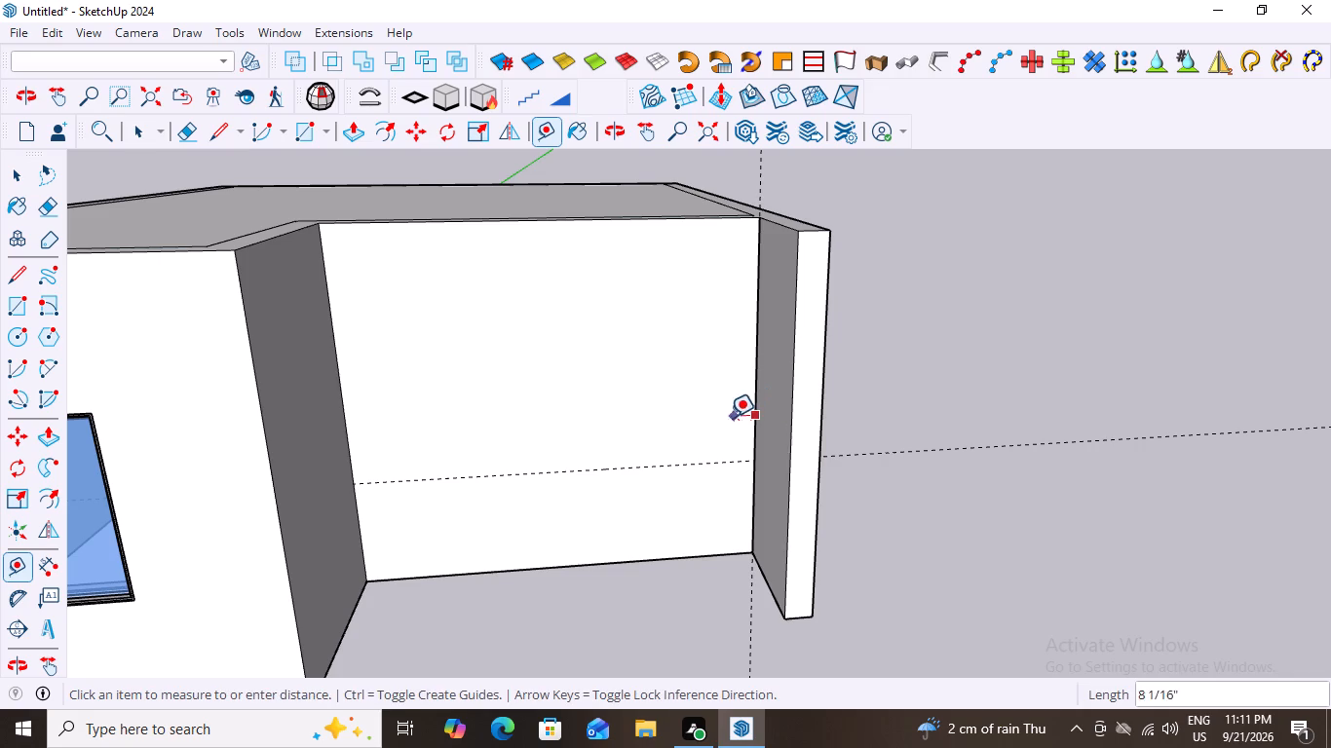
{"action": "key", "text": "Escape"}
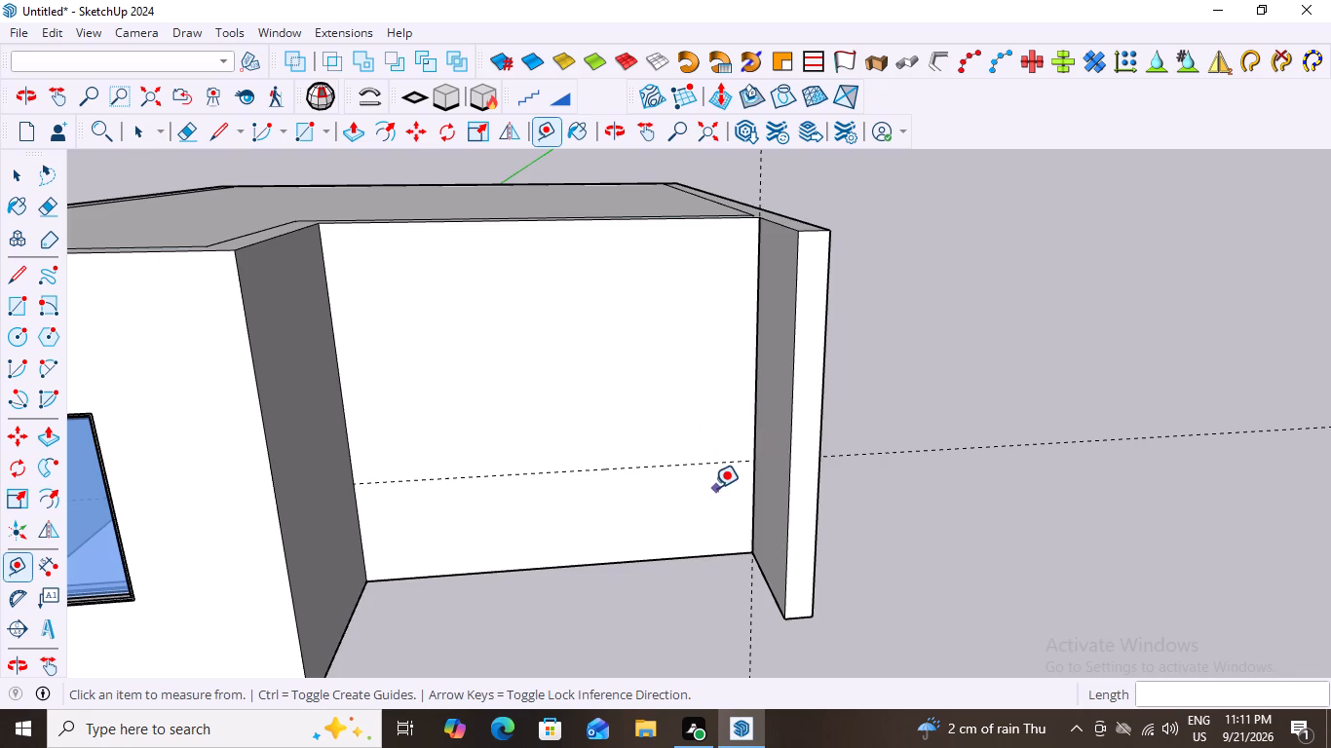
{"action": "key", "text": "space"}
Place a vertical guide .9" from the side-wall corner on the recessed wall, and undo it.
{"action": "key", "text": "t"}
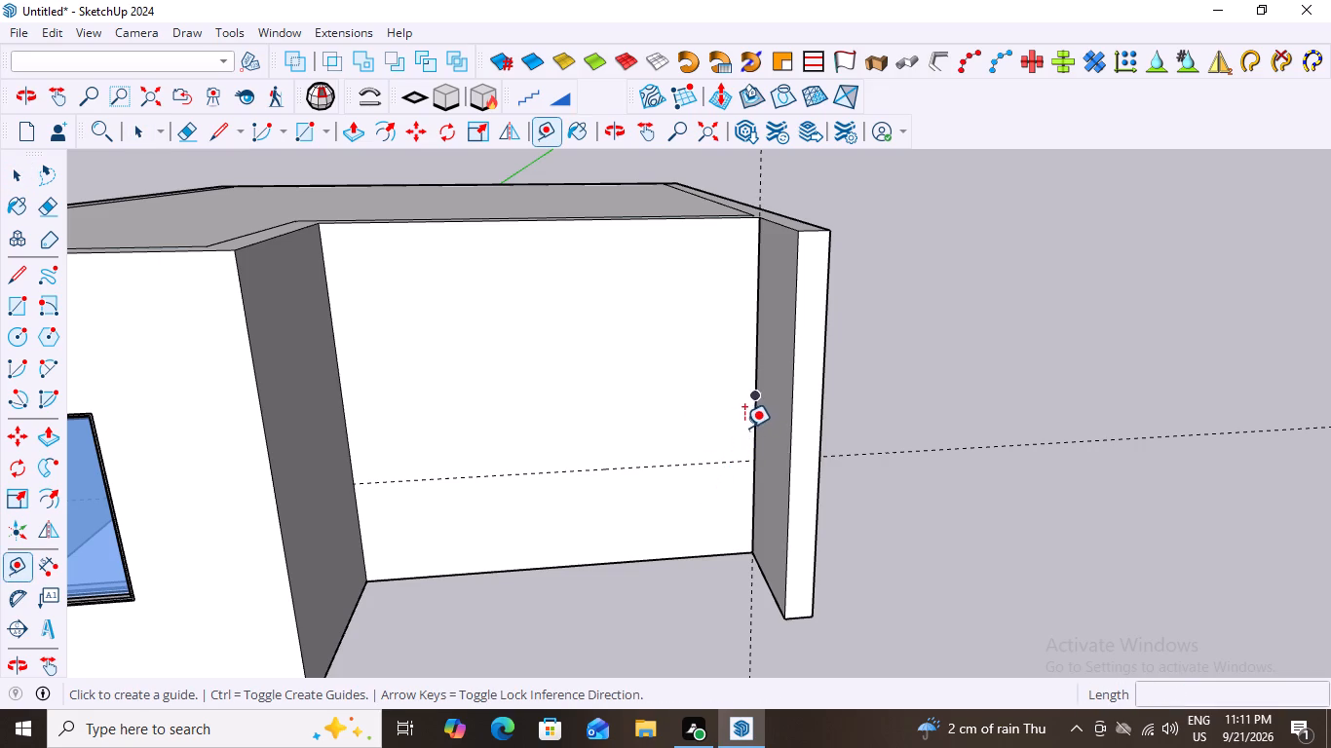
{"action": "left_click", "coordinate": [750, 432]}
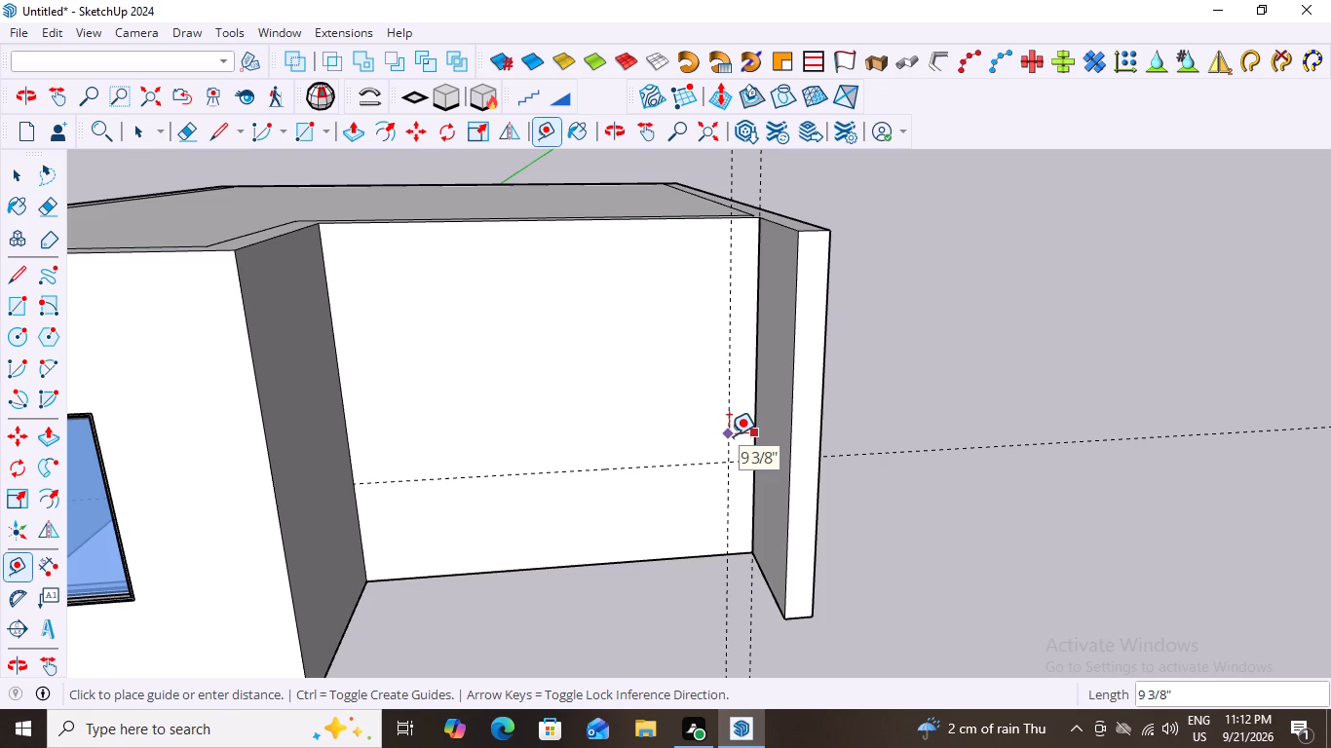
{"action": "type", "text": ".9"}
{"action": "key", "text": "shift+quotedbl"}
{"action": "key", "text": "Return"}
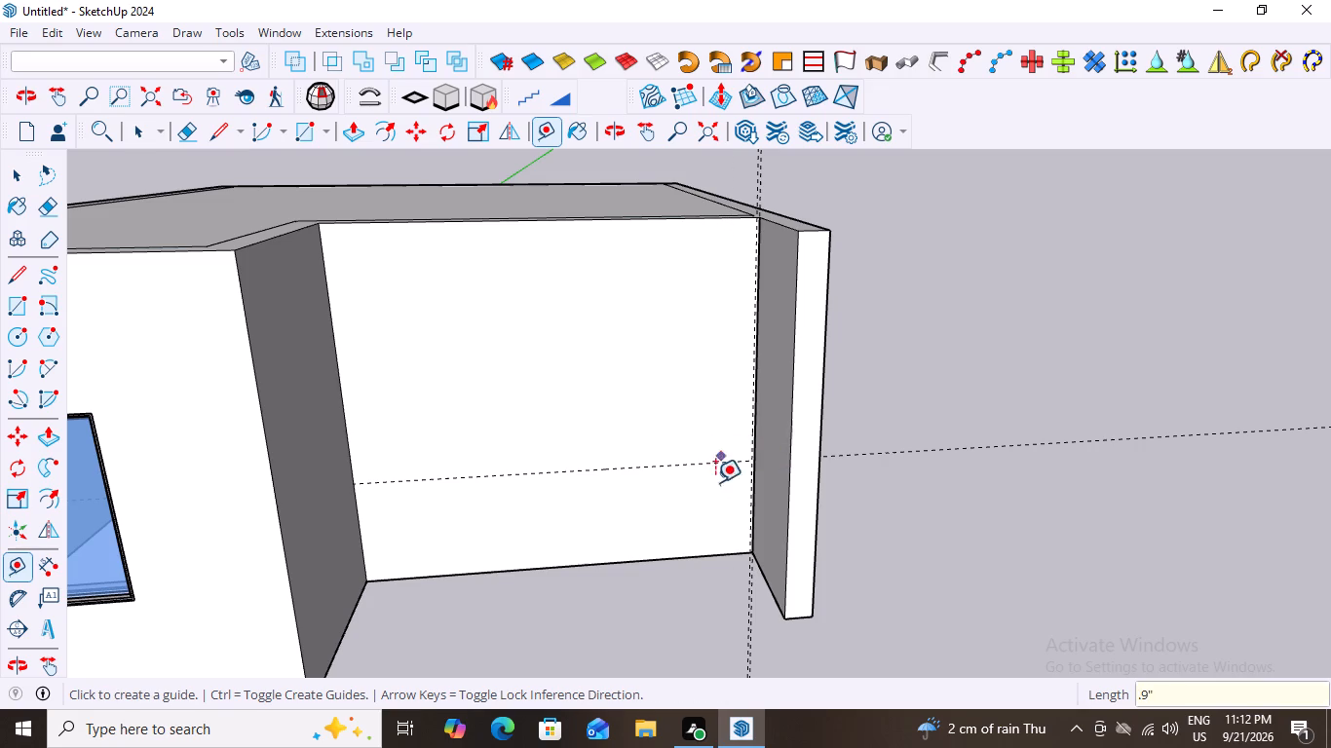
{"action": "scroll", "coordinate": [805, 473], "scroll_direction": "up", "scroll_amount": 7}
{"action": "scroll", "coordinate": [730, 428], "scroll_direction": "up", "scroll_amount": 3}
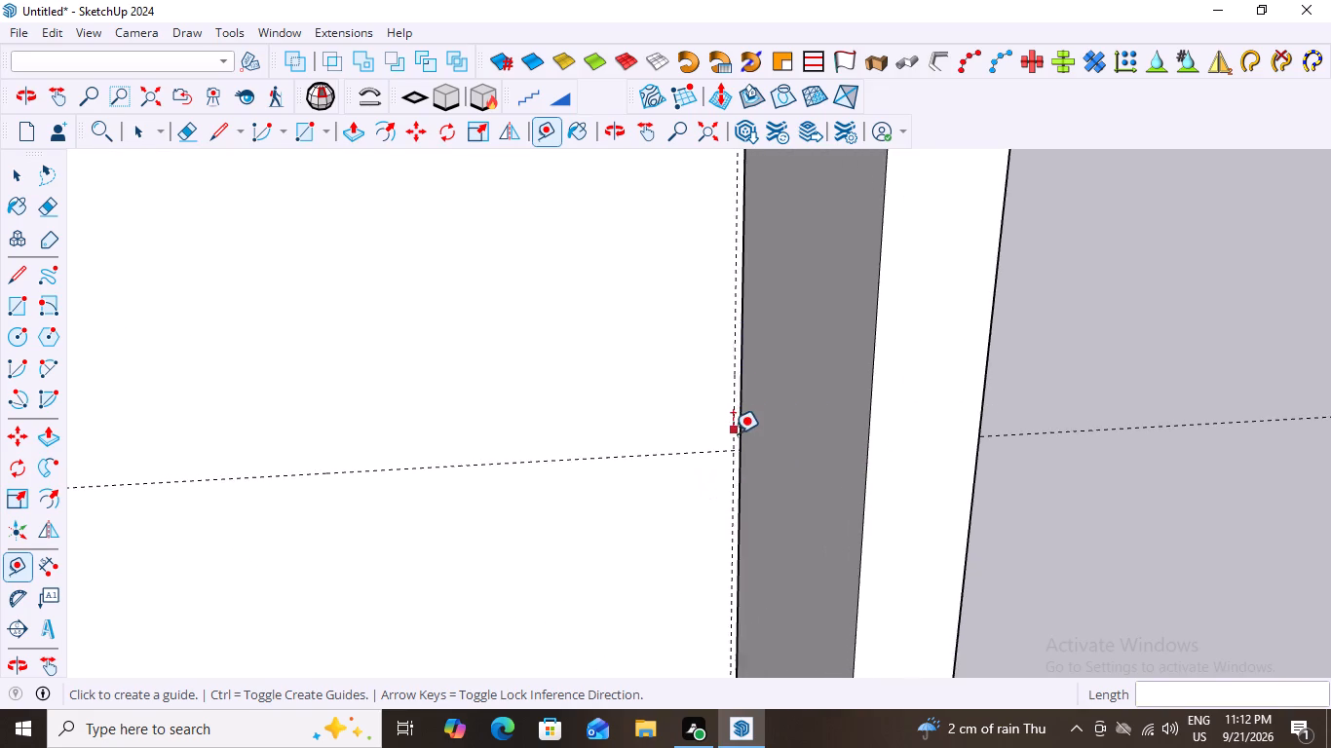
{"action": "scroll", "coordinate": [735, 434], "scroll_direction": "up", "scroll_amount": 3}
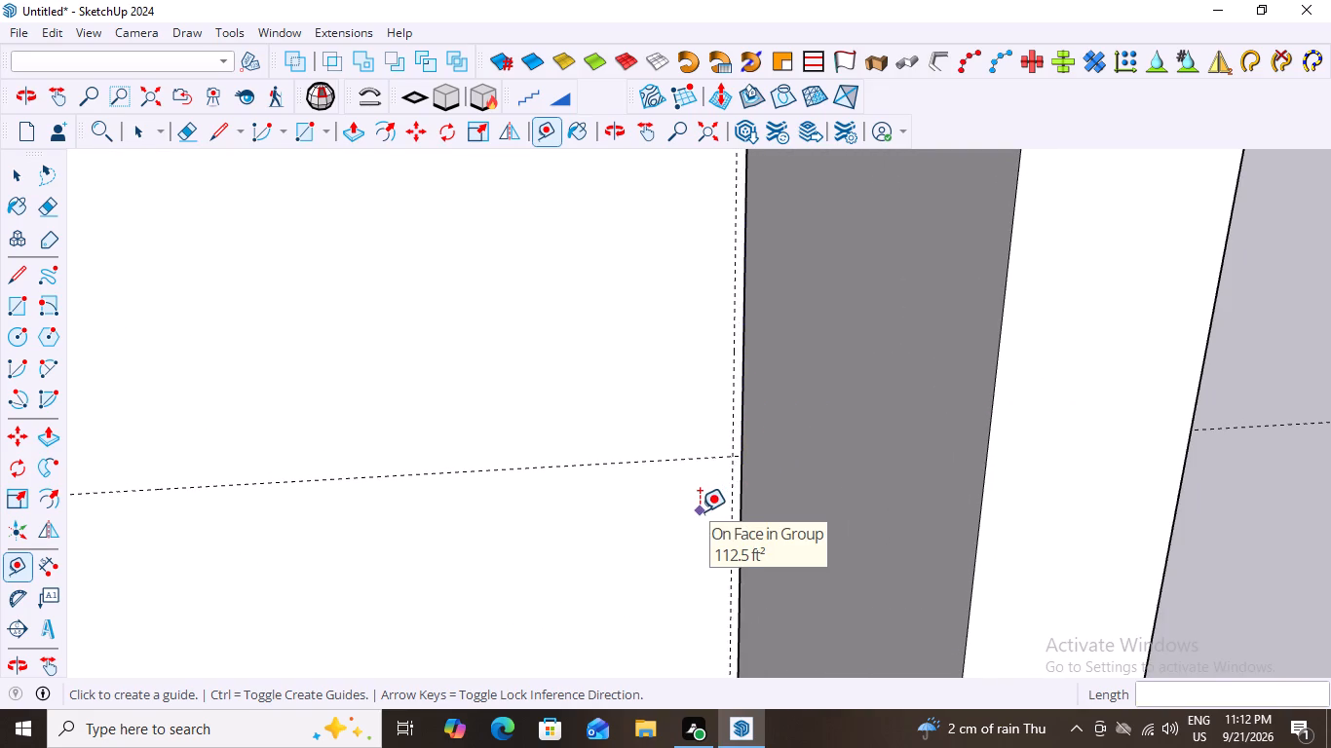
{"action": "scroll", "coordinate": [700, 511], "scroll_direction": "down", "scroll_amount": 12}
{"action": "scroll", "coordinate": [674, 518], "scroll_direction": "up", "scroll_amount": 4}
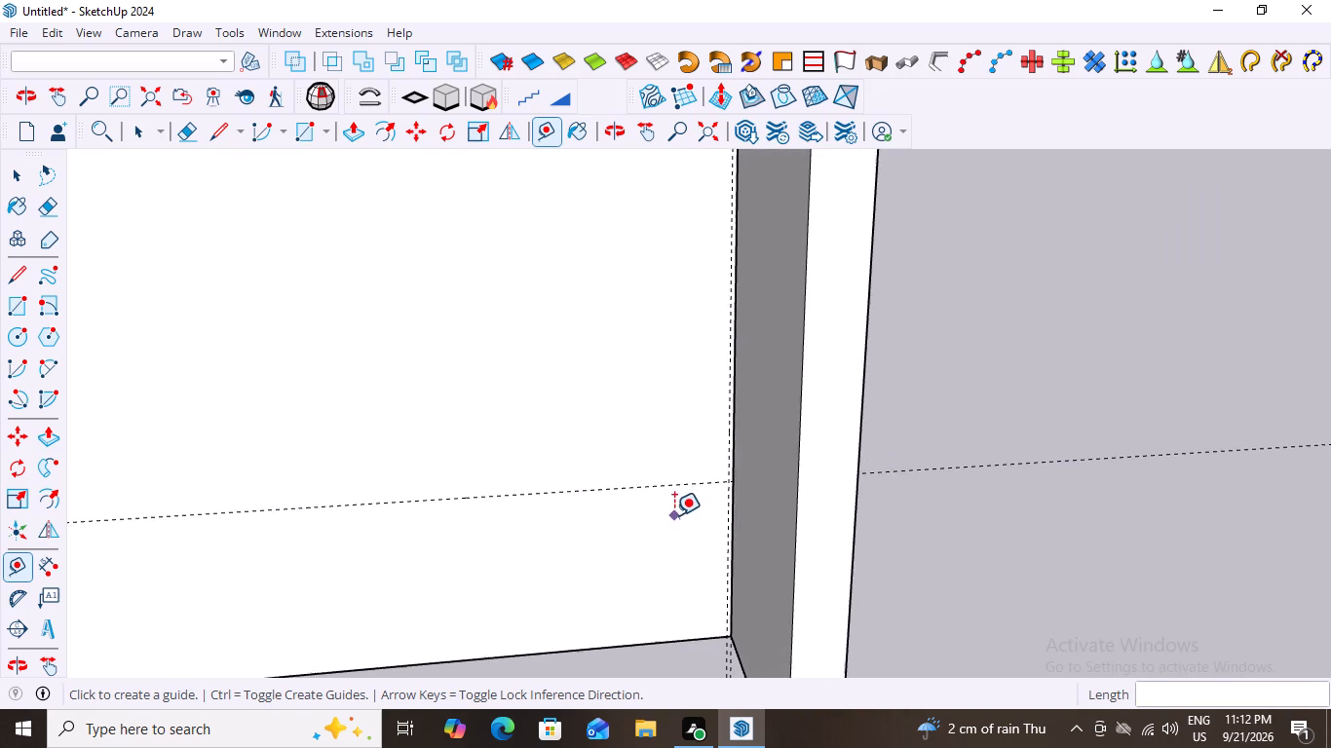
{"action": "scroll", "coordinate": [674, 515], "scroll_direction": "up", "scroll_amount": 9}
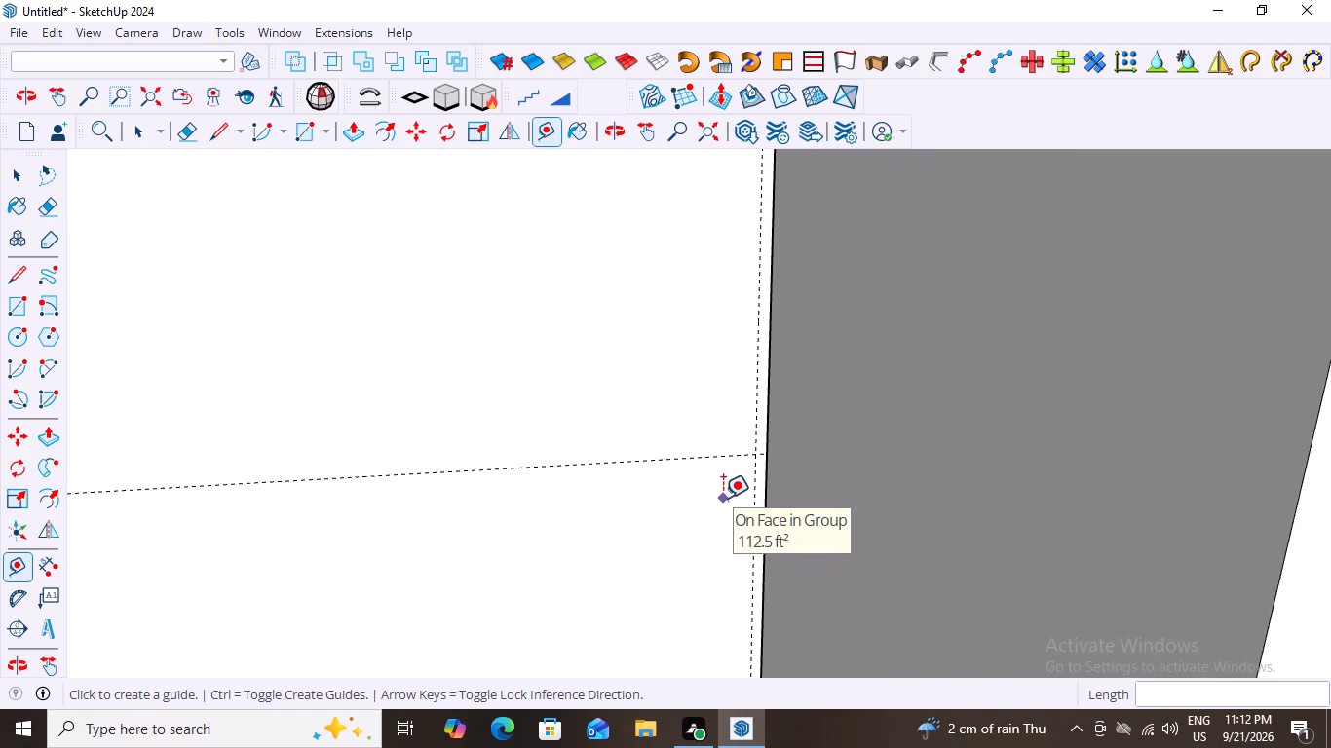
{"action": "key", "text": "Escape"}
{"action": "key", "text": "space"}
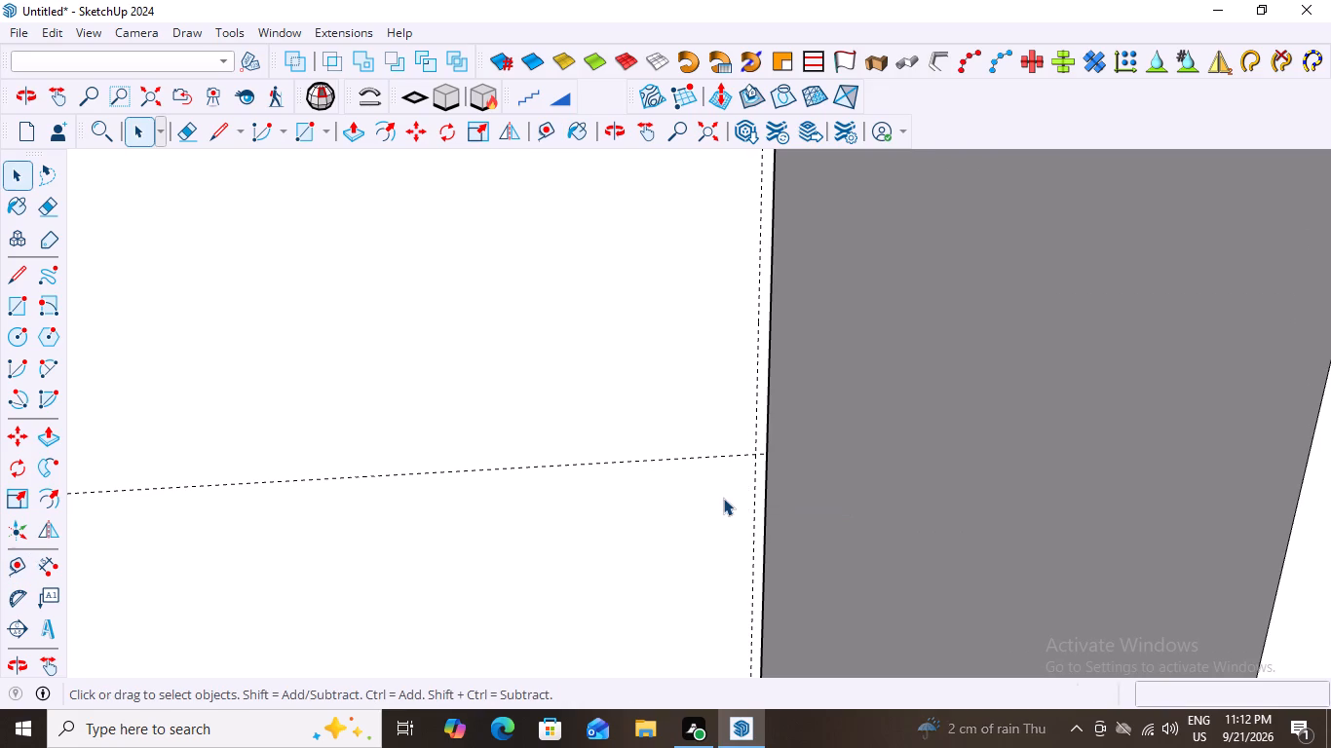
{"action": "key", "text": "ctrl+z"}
Place a vertical Tape Measure guide on the recessed wall, about 7 9/16" from its corner with the extended side wall.
{"action": "scroll", "coordinate": [719, 495], "scroll_direction": "down", "scroll_amount": 4}
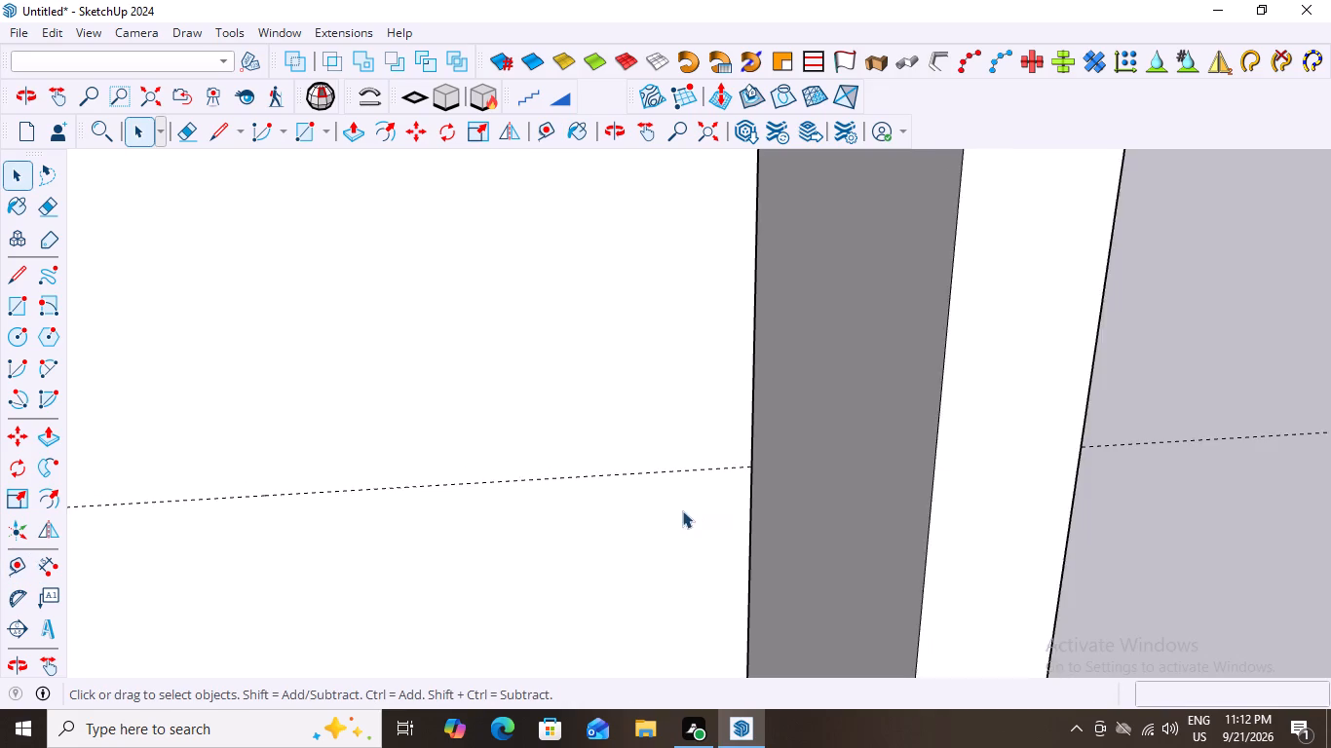
{"action": "scroll", "coordinate": [682, 510], "scroll_direction": "down", "scroll_amount": 12}
{"action": "key", "text": "t"}
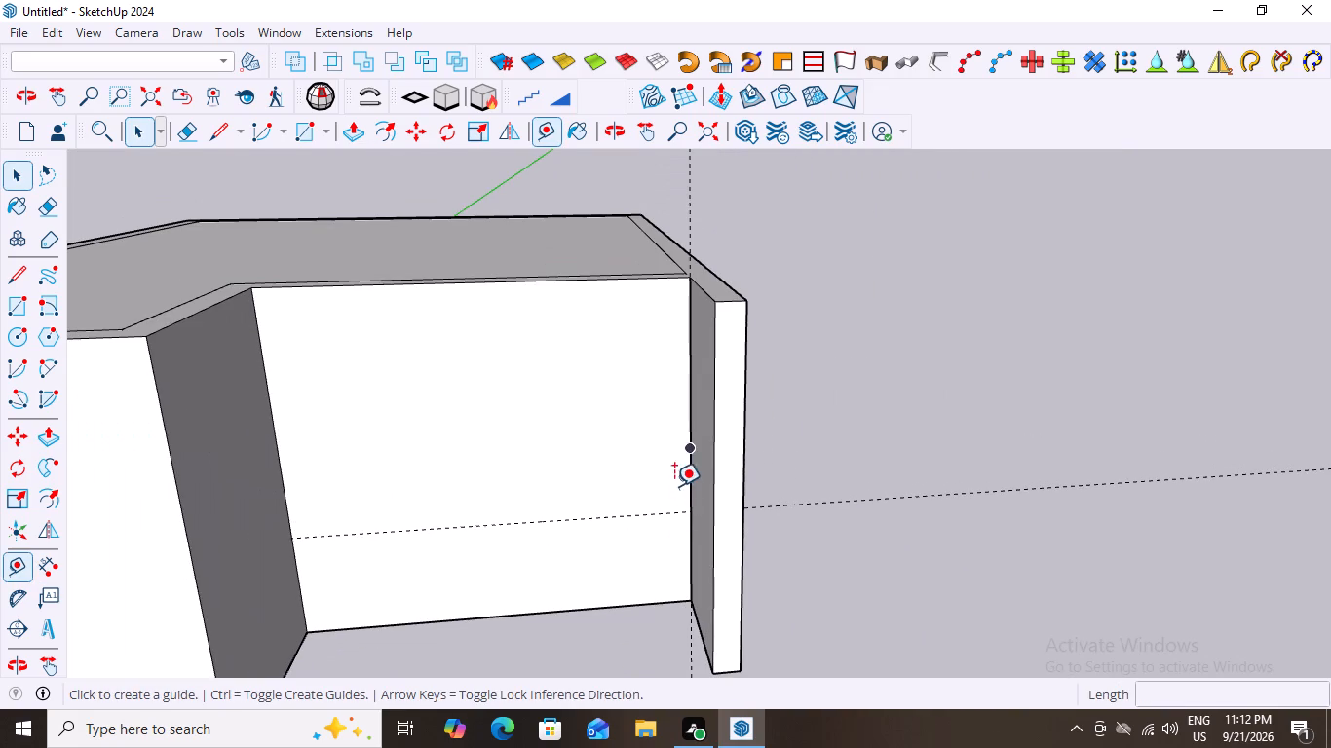
{"action": "left_click", "coordinate": [690, 484]}
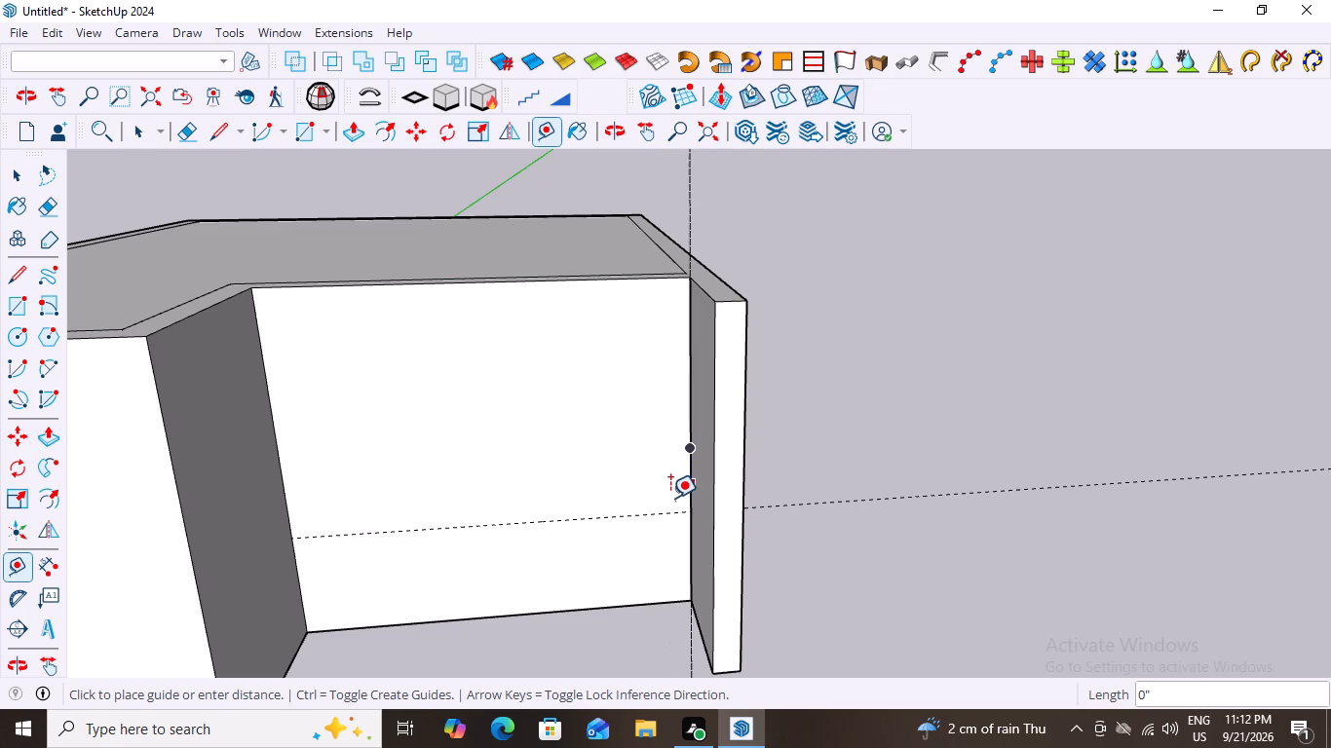
{"action": "scroll", "coordinate": [672, 498], "scroll_direction": "up", "scroll_amount": 6}
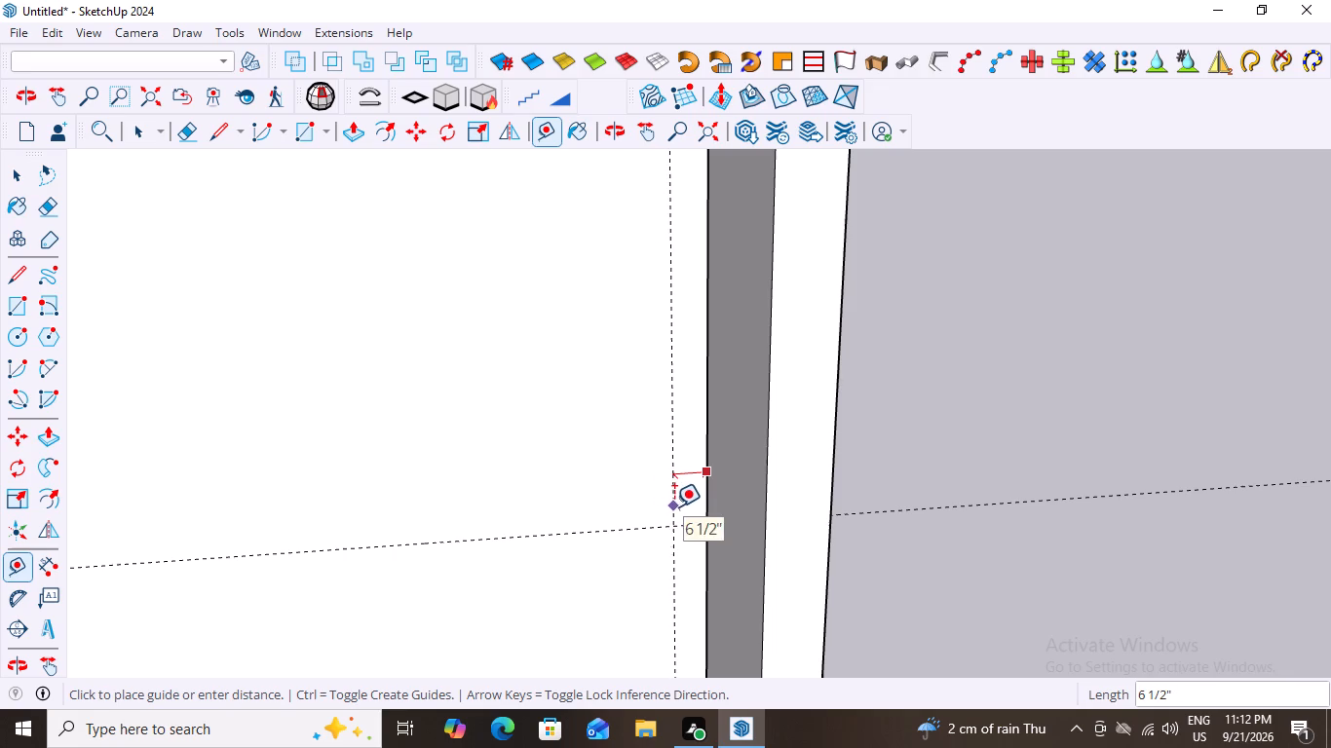
{"action": "middle_click_drag", "start_coordinate": [669, 505], "coordinate": [638, 507]}
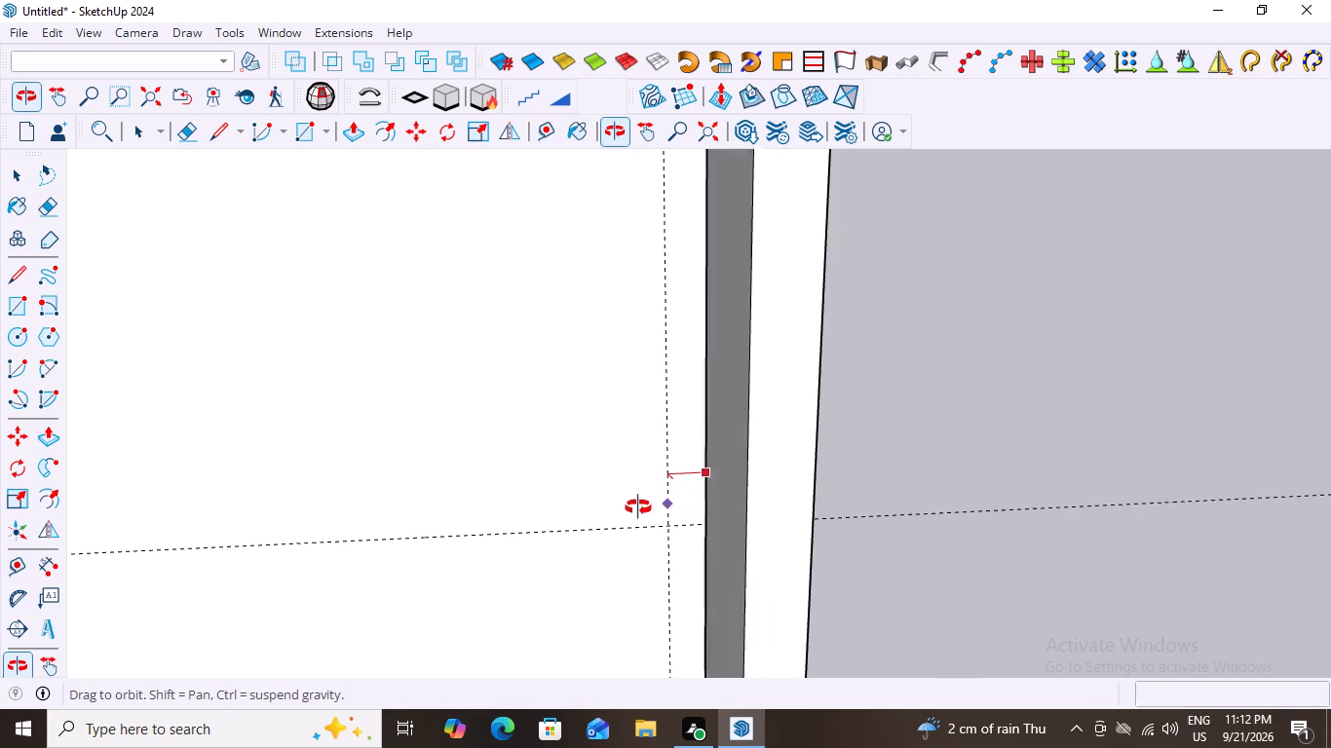
{"action": "middle_click_drag", "start_coordinate": [638, 507], "coordinate": [653, 530]}
{"action": "scroll", "coordinate": [665, 524], "scroll_direction": "down", "scroll_amount": 6}
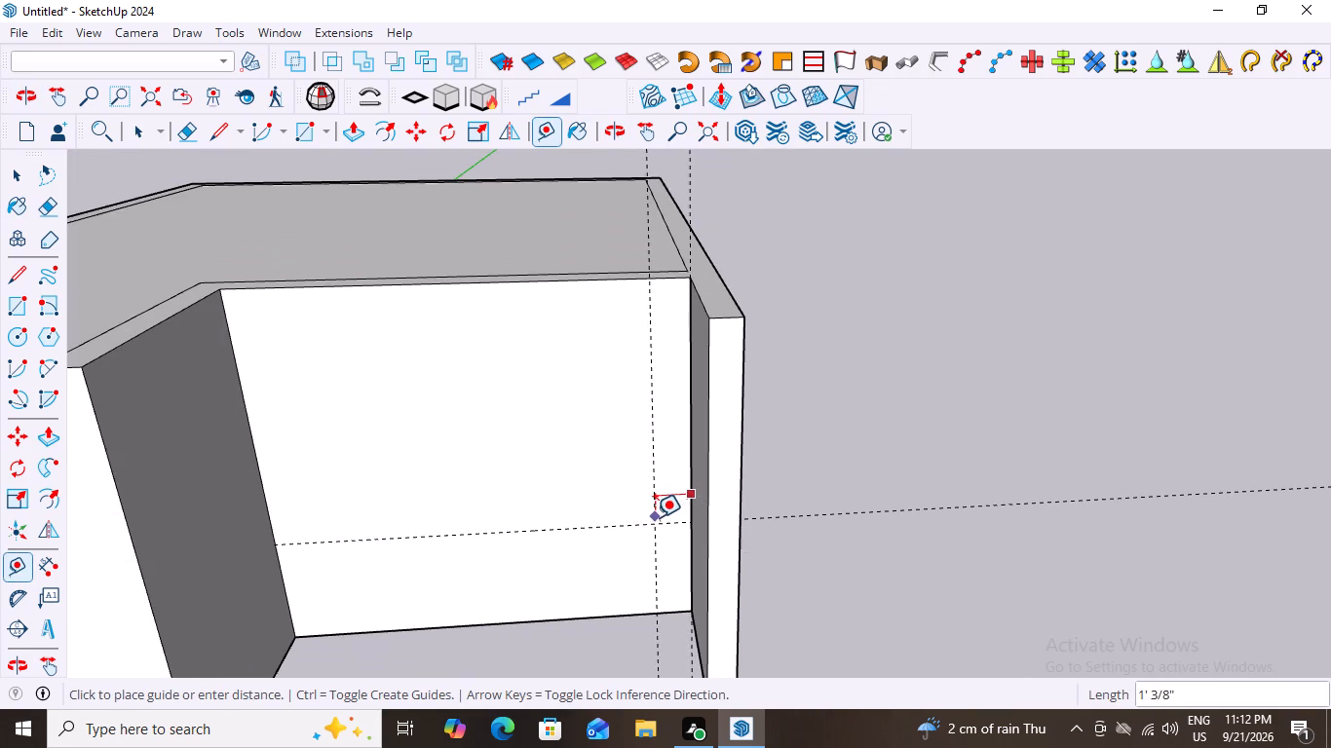
{"action": "scroll", "coordinate": [666, 520], "scroll_direction": "up", "scroll_amount": 4}
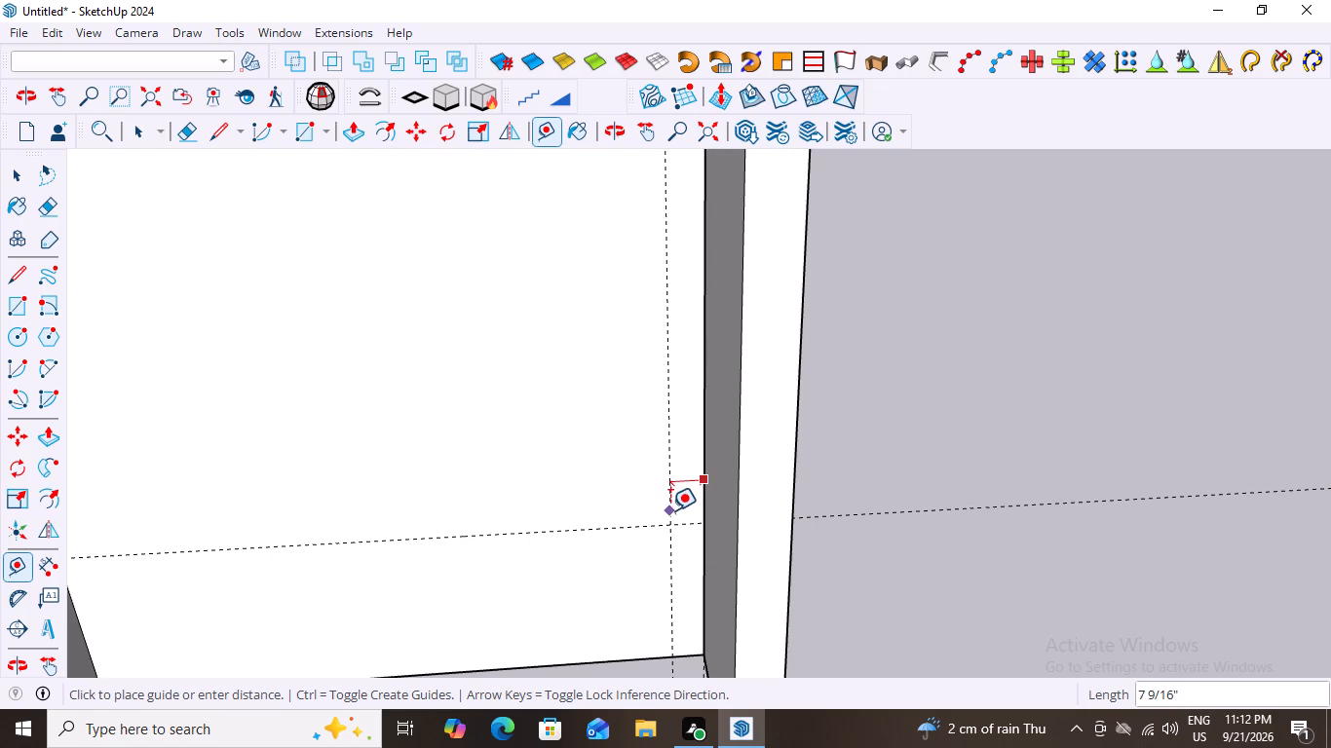
{"action": "left_click", "coordinate": [670, 510]}
Place a second vertical guide on the recessed wall, 4' from the guide nearest the side wall and away from it.
{"action": "scroll", "coordinate": [558, 537], "scroll_direction": "down", "scroll_amount": 5}
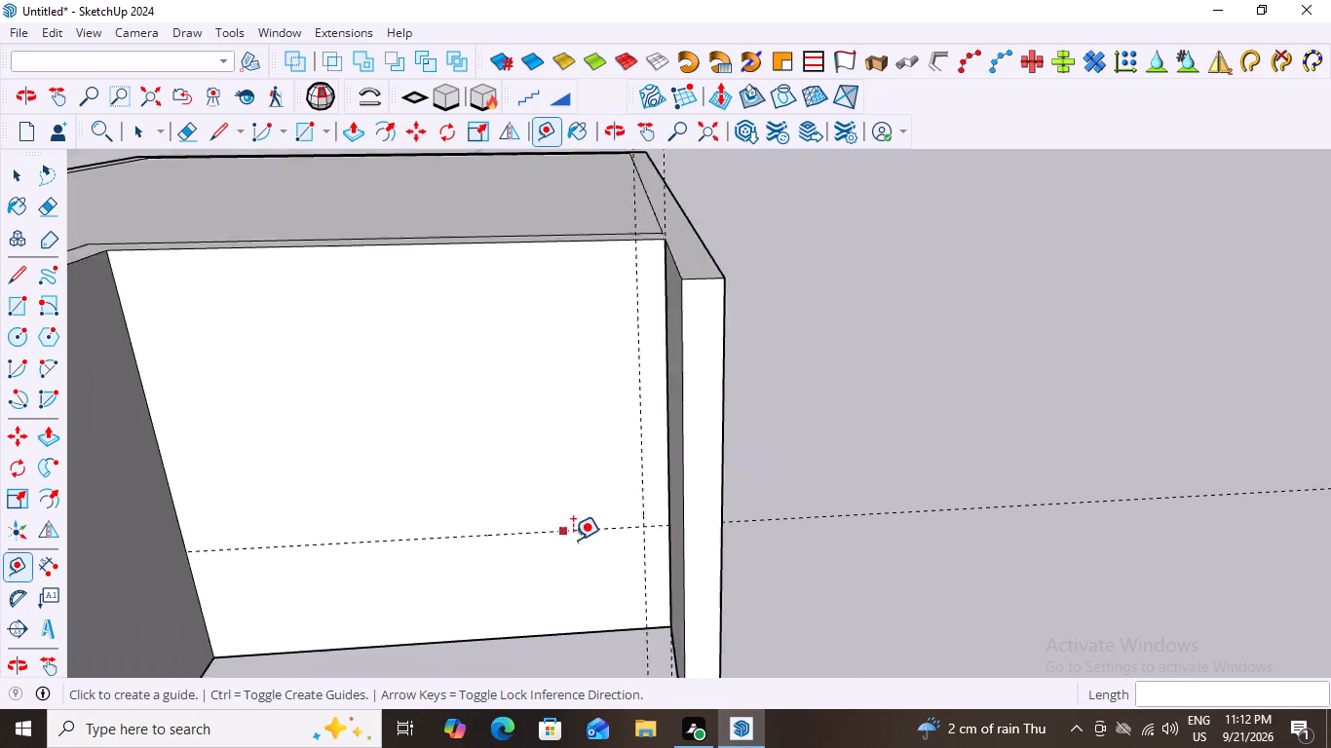
{"action": "scroll", "coordinate": [758, 508], "scroll_direction": "up", "scroll_amount": 1}
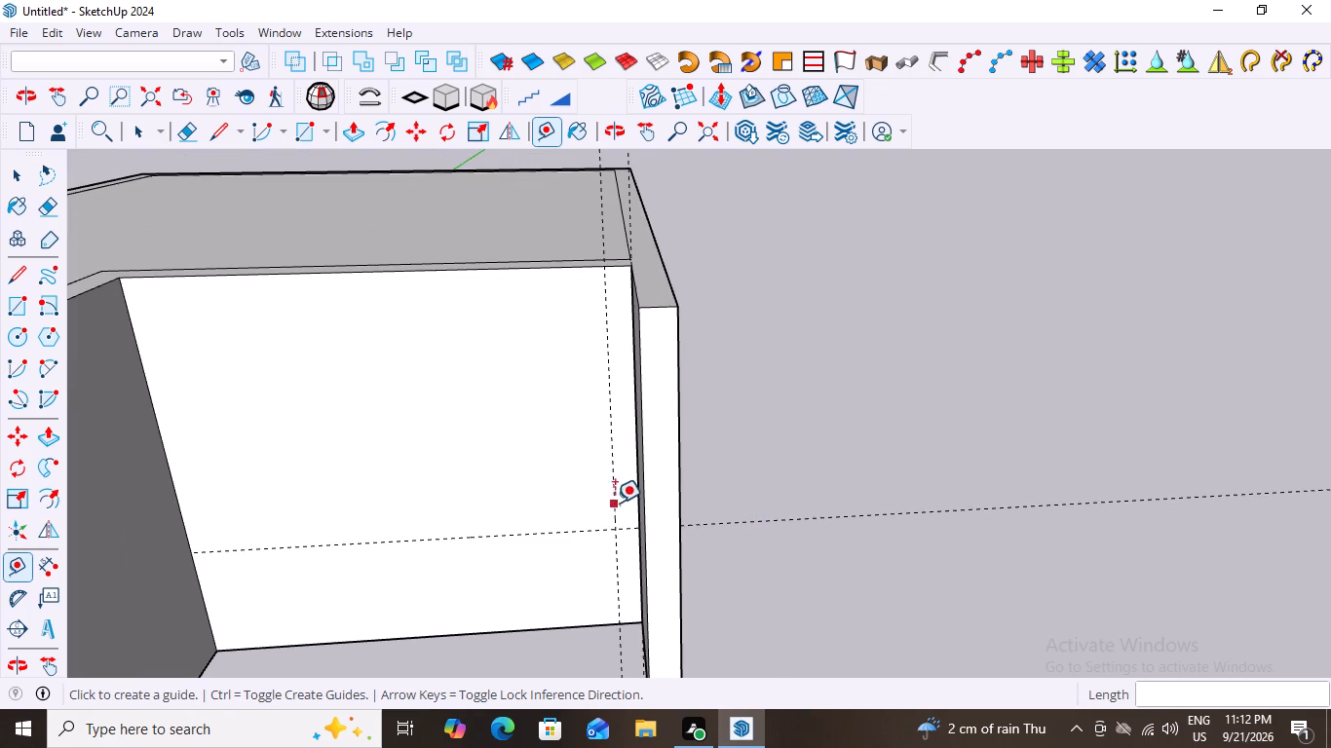
{"action": "left_click", "coordinate": [610, 493]}
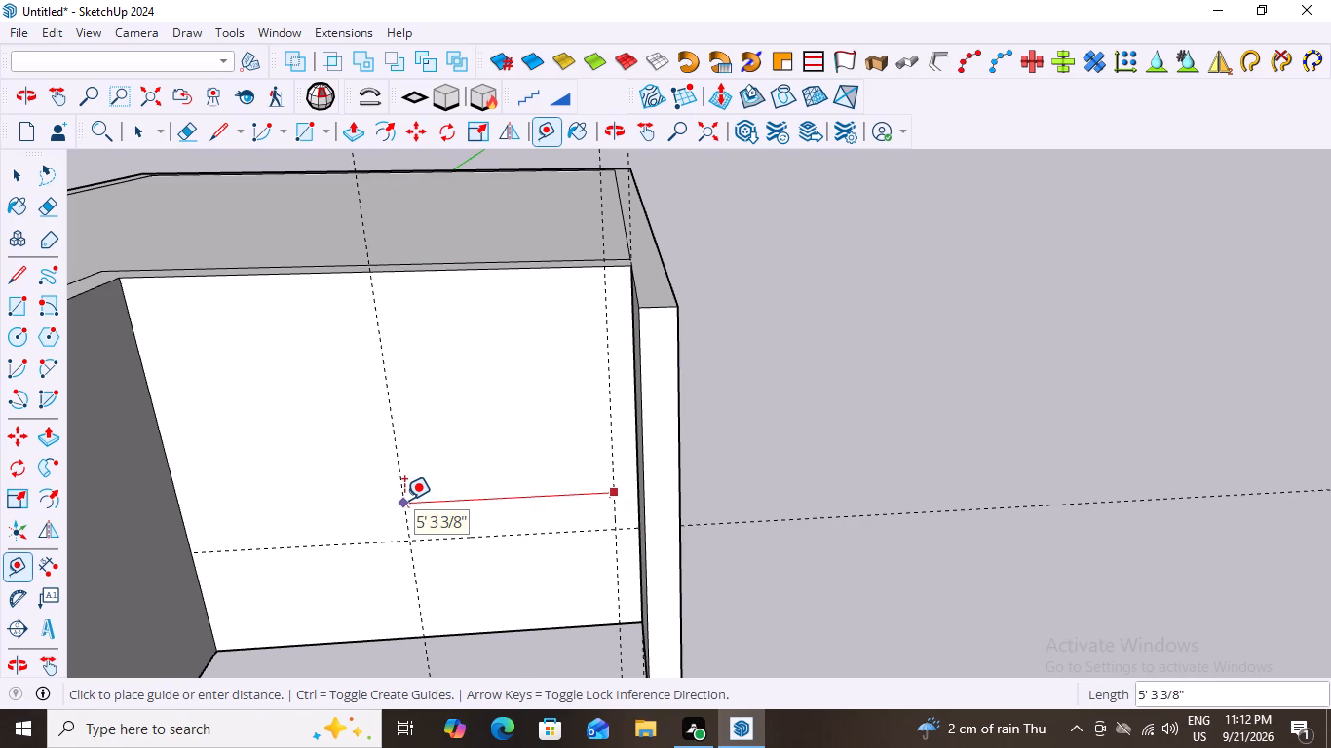
{"action": "key", "text": "4"}
{"action": "key", "text": "apostrophe"}
{"action": "key", "text": "Return"}
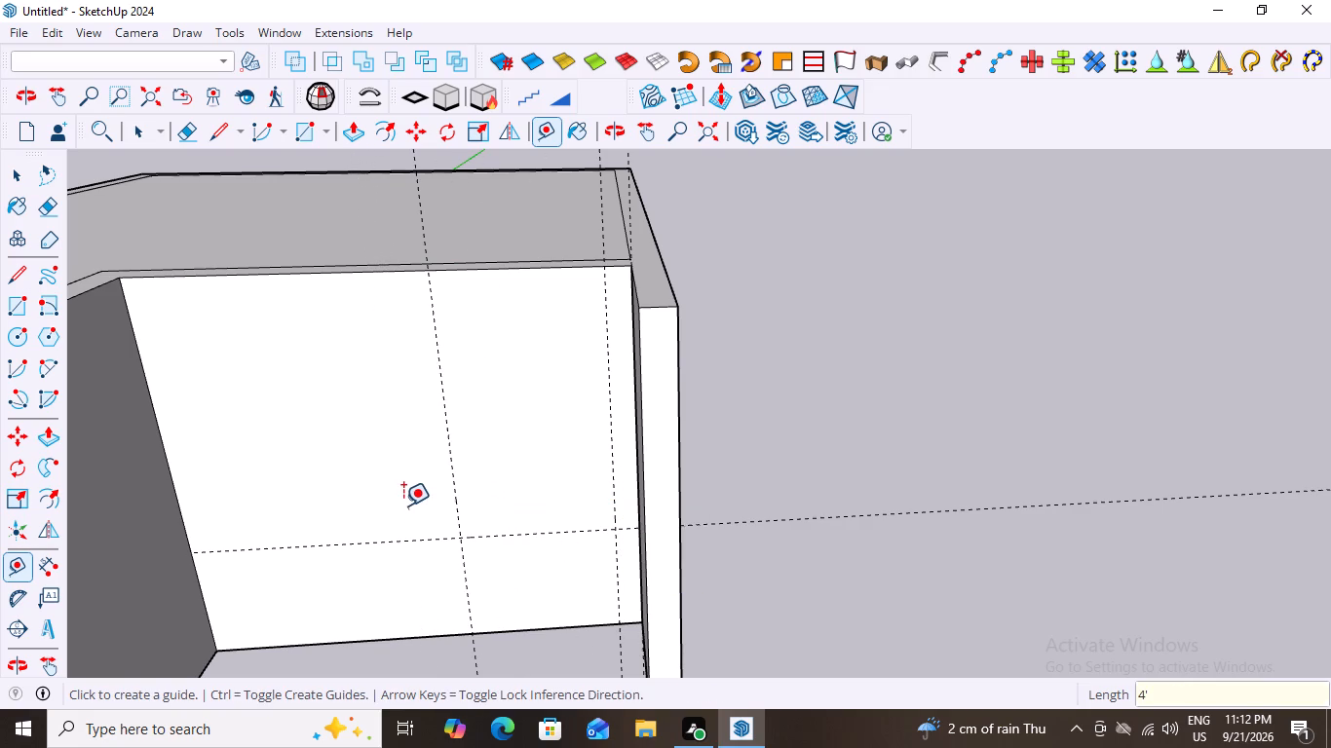
{"action": "middle_click", "coordinate": [409, 590]}
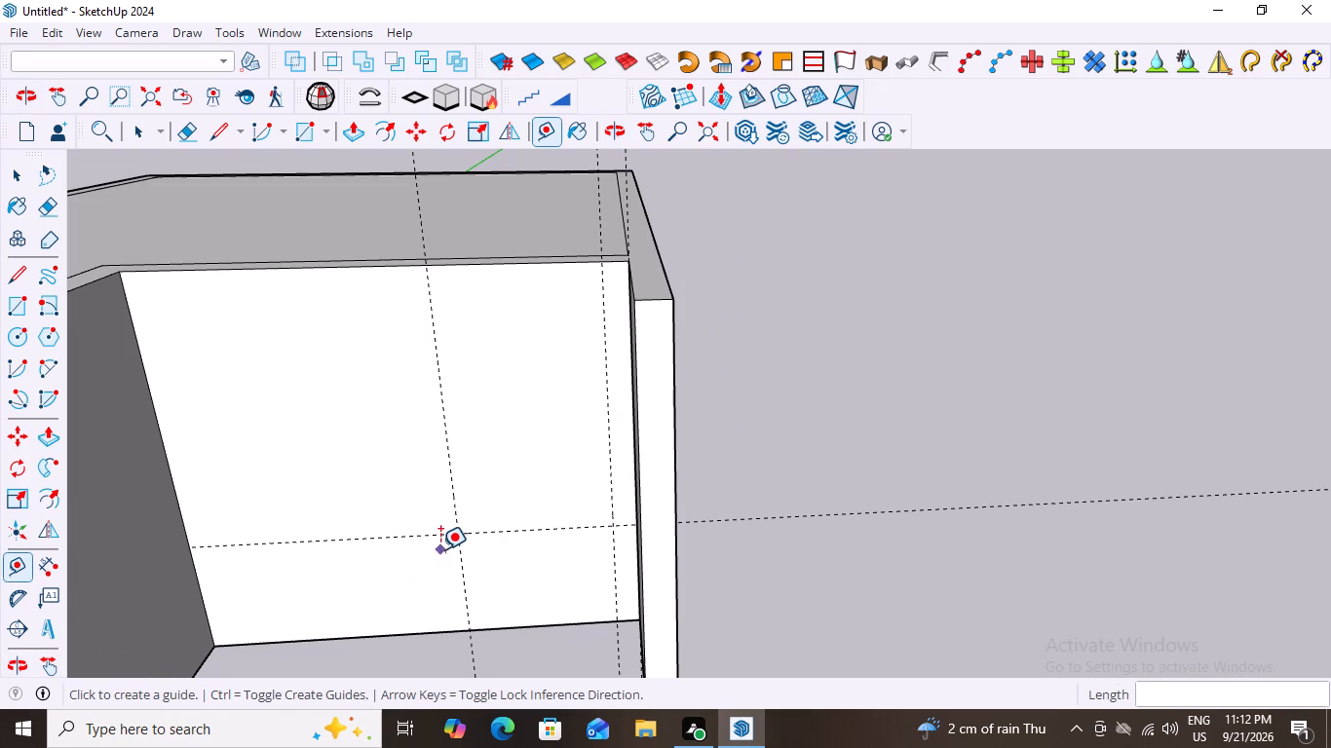
{"action": "key", "text": "space"}
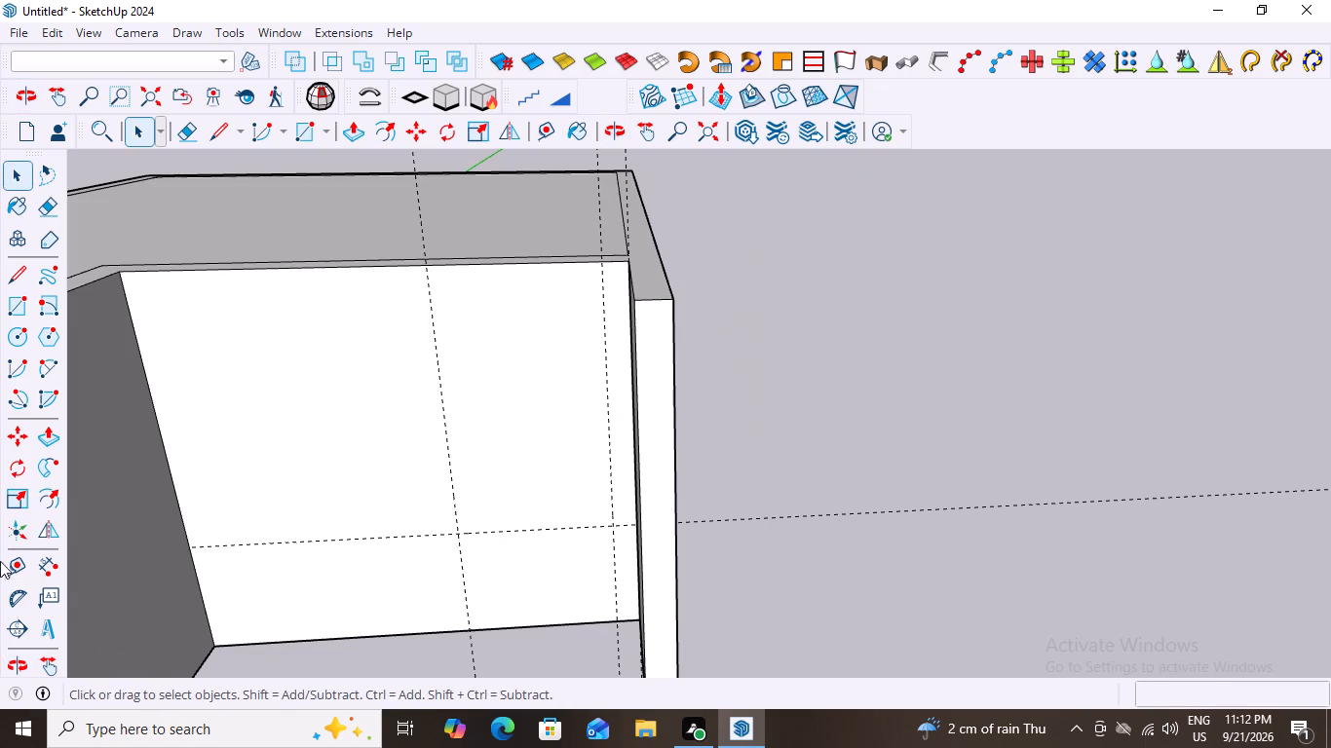
Measure the gap between the recessed wall's side-wall corner and the nearest vertical guide with the Dimension tool, without placing a dimension.
{"action": "left_click", "coordinate": [50, 565]}
{"action": "scroll", "coordinate": [622, 550], "scroll_direction": "up", "scroll_amount": 4}
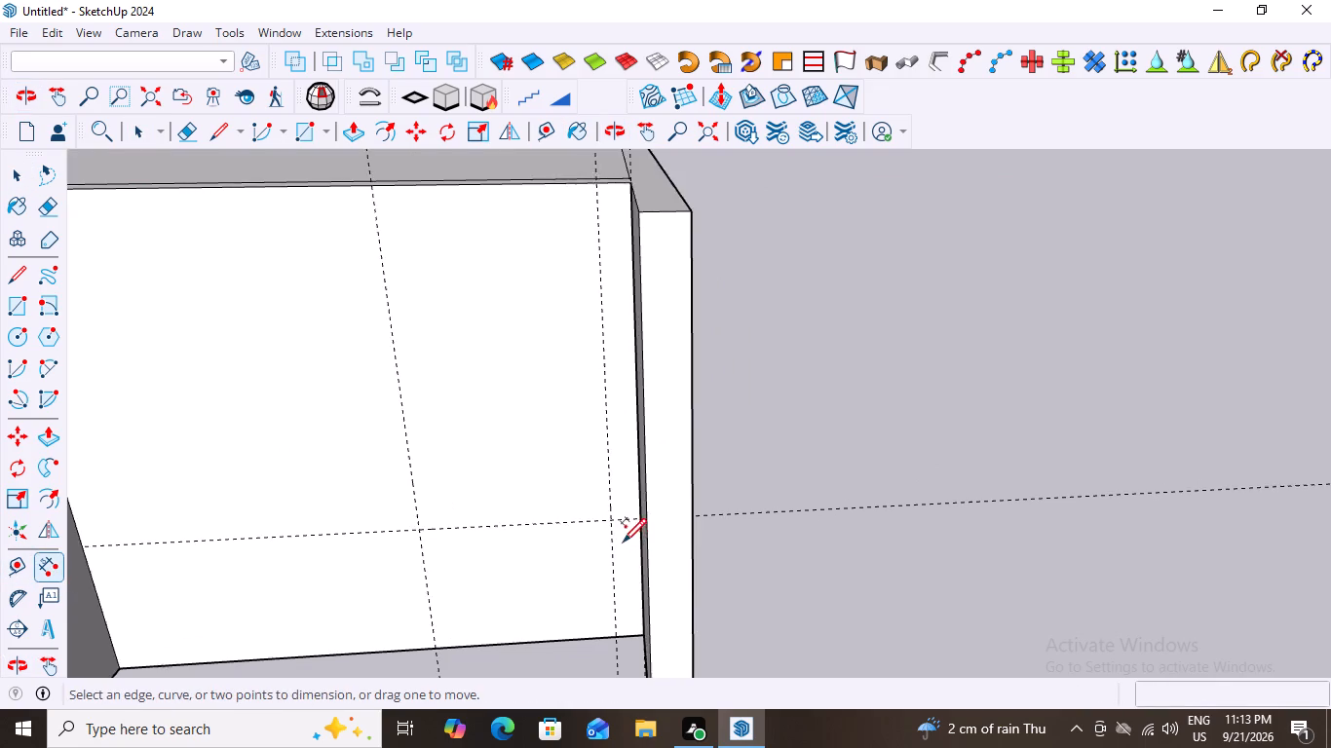
{"action": "scroll", "coordinate": [623, 541], "scroll_direction": "up", "scroll_amount": 4}
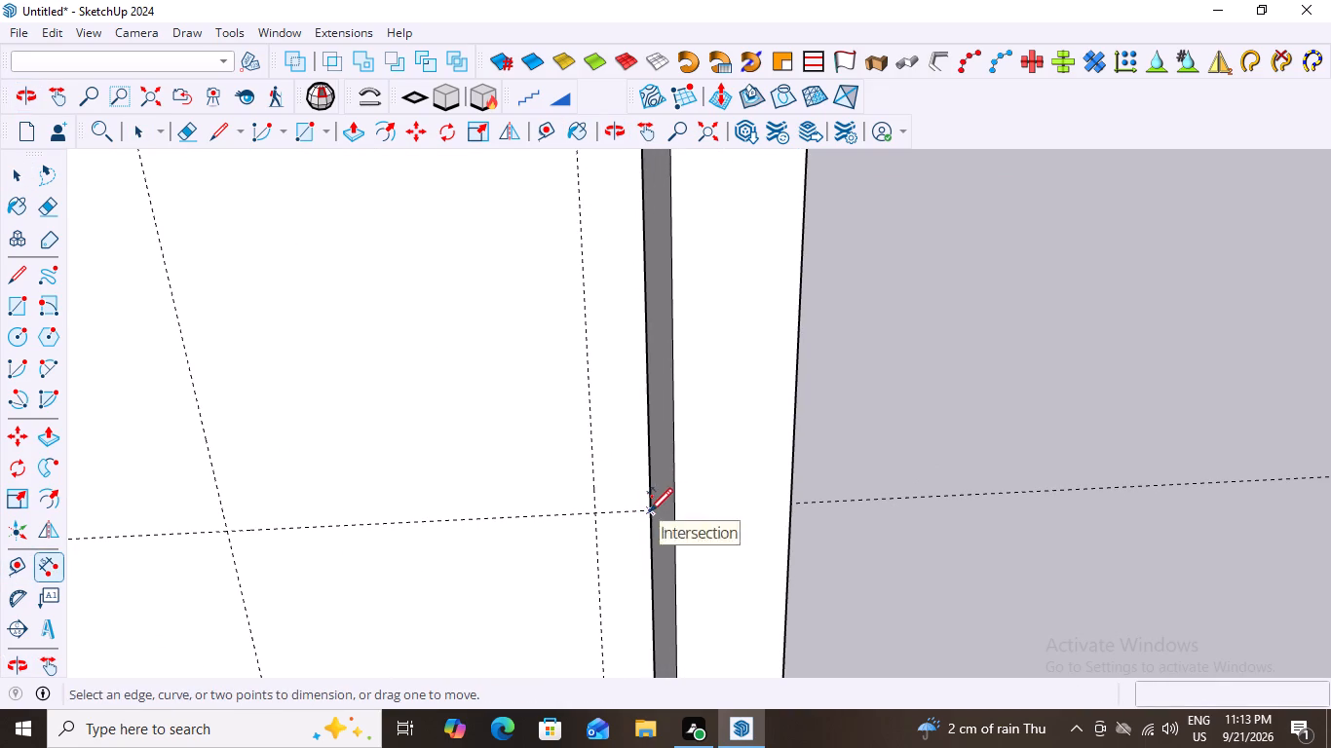
{"action": "left_click", "coordinate": [649, 510]}
{"action": "left_click", "coordinate": [593, 511]}
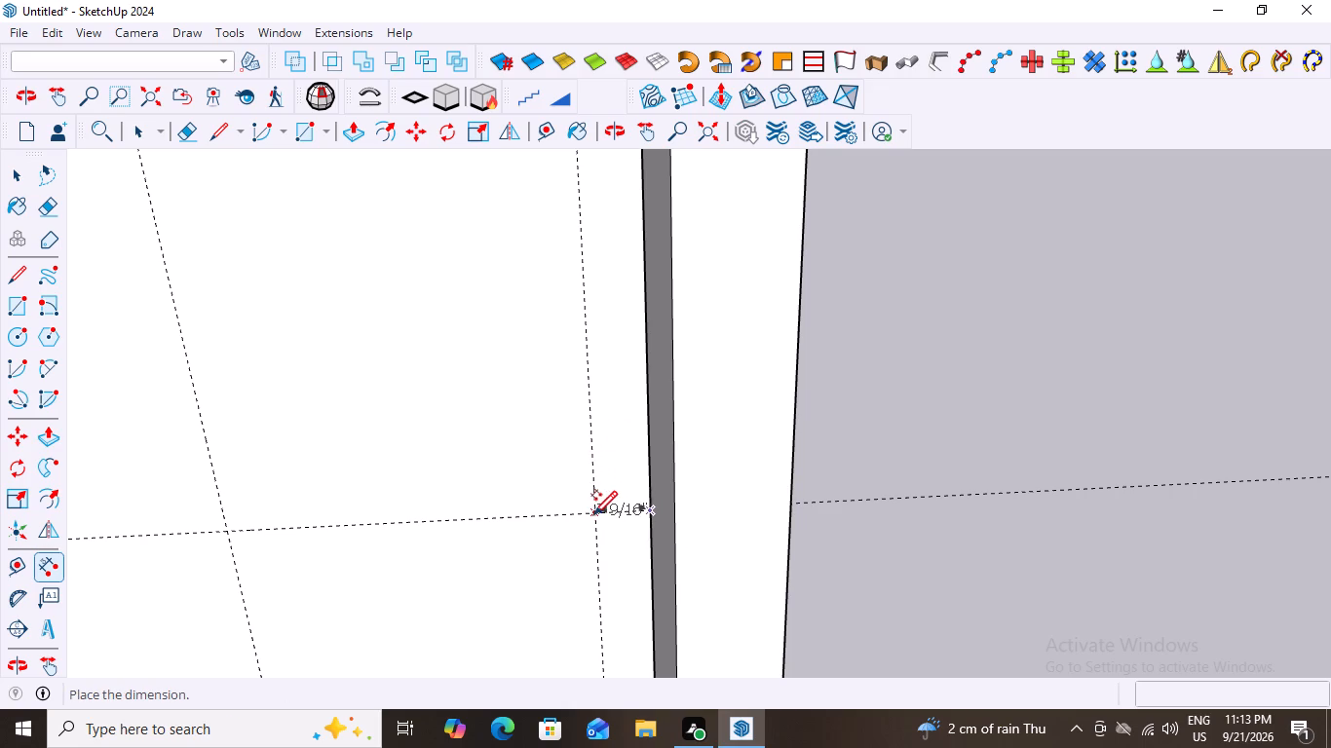
{"action": "key", "text": "Escape"}
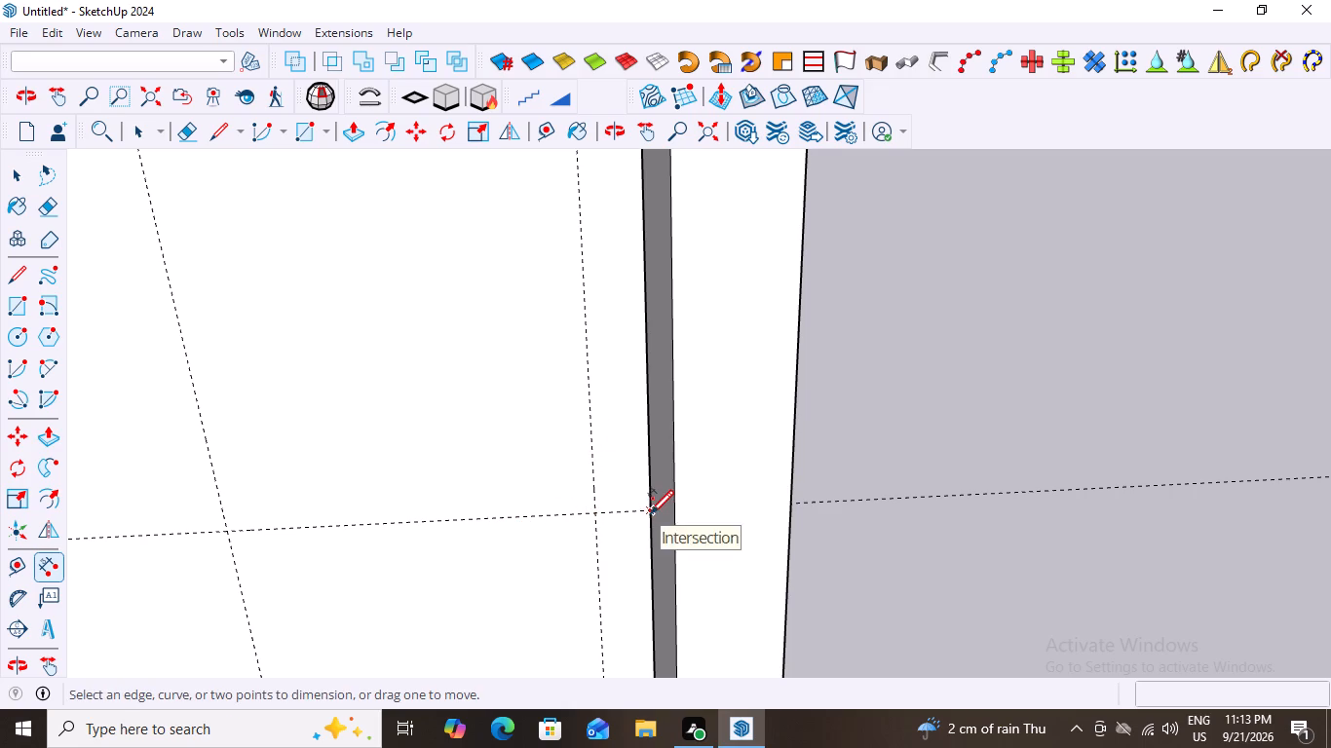
{"action": "left_click", "coordinate": [650, 508]}
{"action": "left_click", "coordinate": [595, 513]}
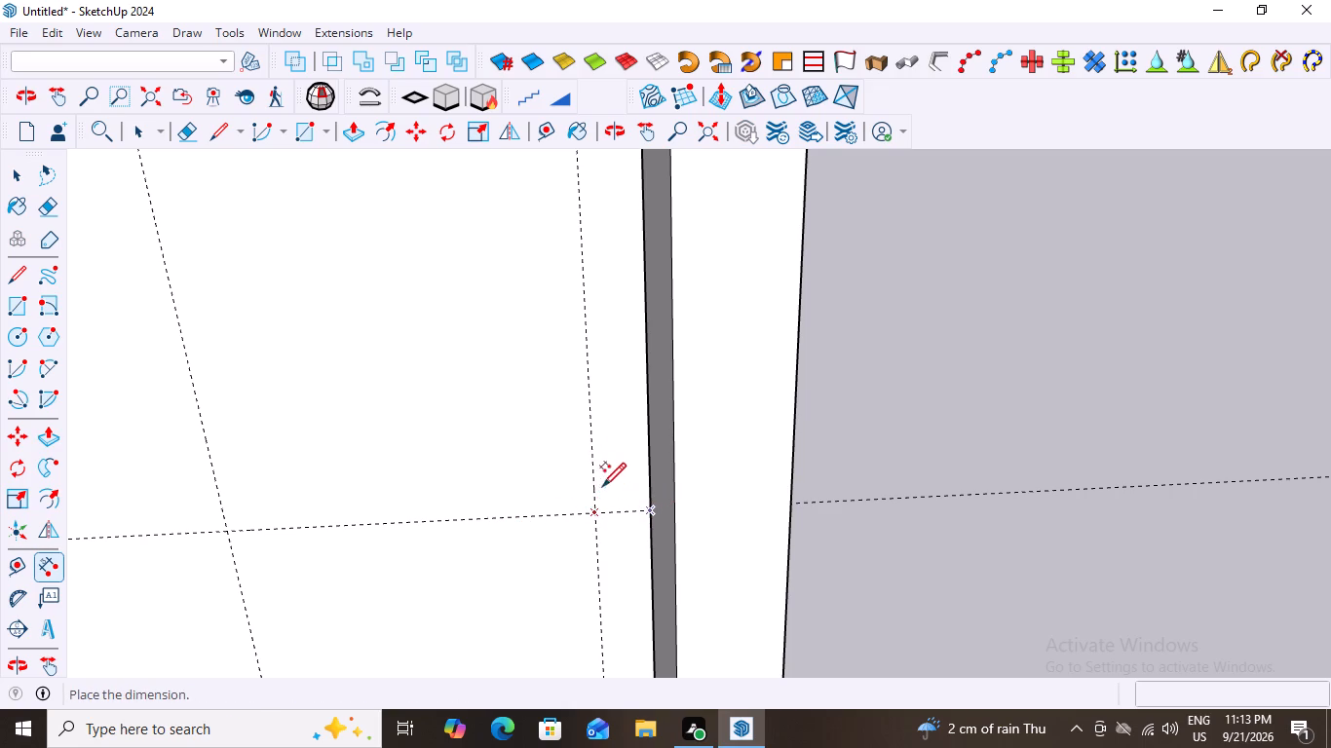
{"action": "scroll", "coordinate": [596, 497], "scroll_direction": "up", "scroll_amount": 6}
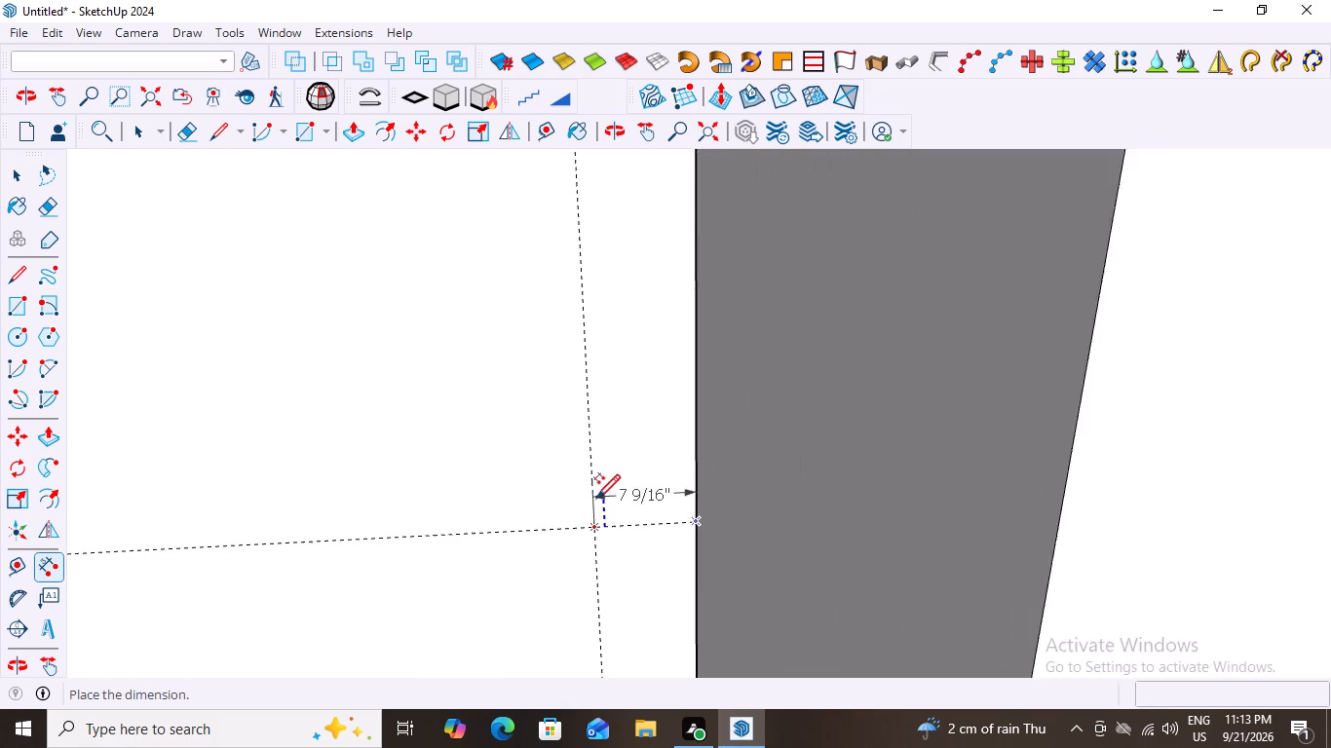
{"action": "scroll", "coordinate": [596, 497], "scroll_direction": "up", "scroll_amount": 3}
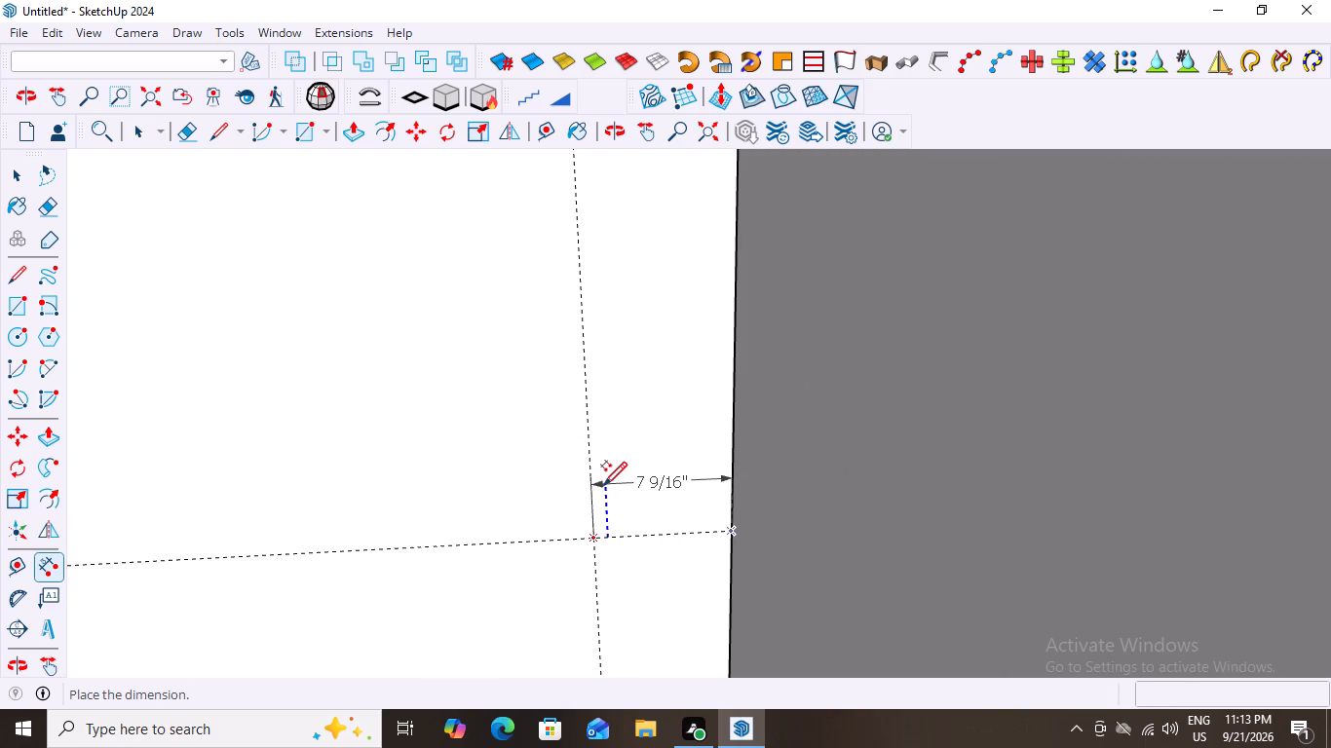
{"action": "key", "text": "Escape"}
{"action": "scroll", "coordinate": [659, 500], "scroll_direction": "down", "scroll_amount": 14}
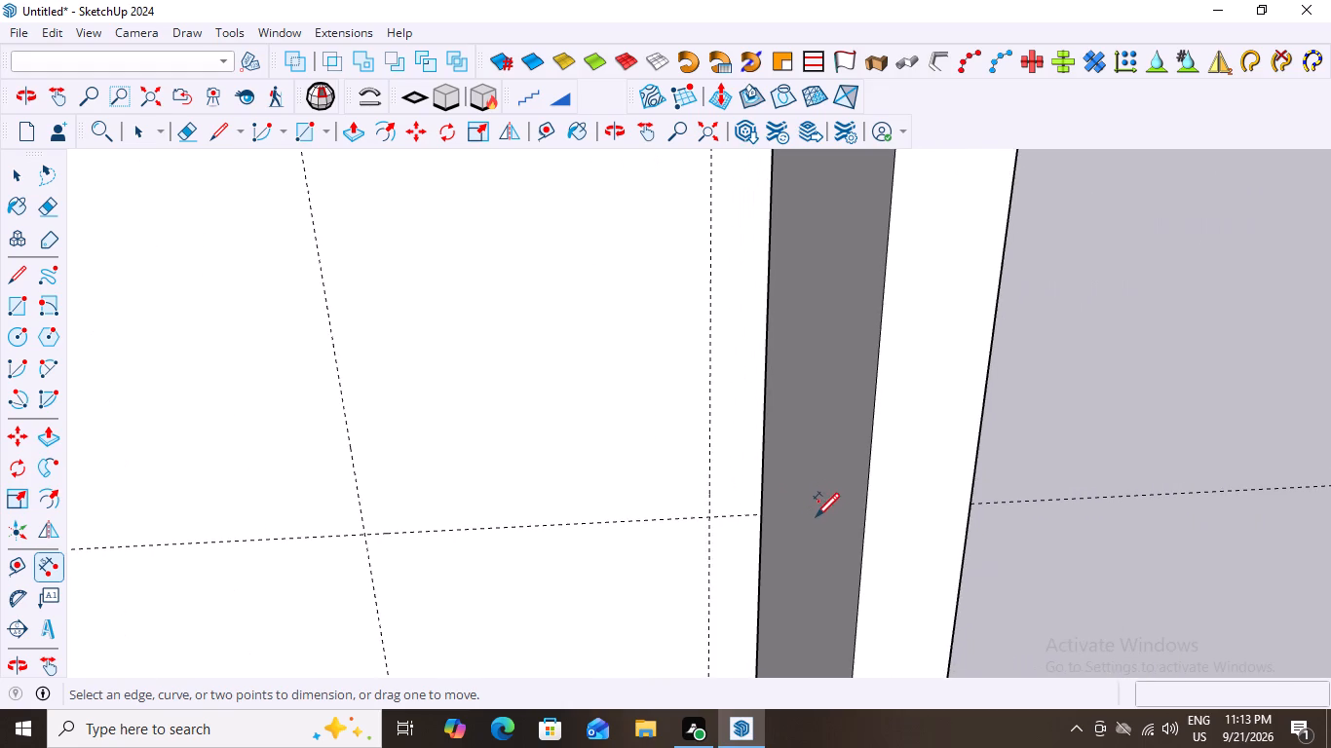
{"action": "scroll", "coordinate": [808, 519], "scroll_direction": "down", "scroll_amount": 6}
{"action": "key", "text": "space"}
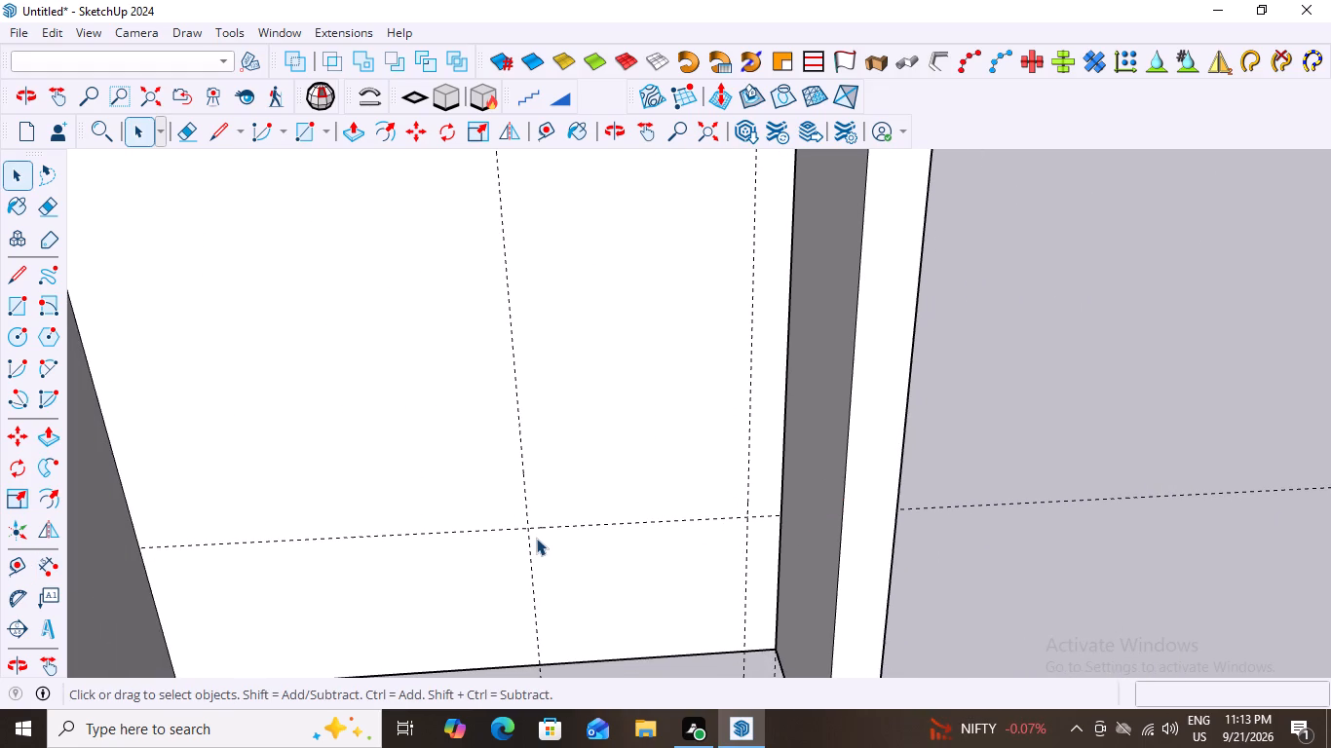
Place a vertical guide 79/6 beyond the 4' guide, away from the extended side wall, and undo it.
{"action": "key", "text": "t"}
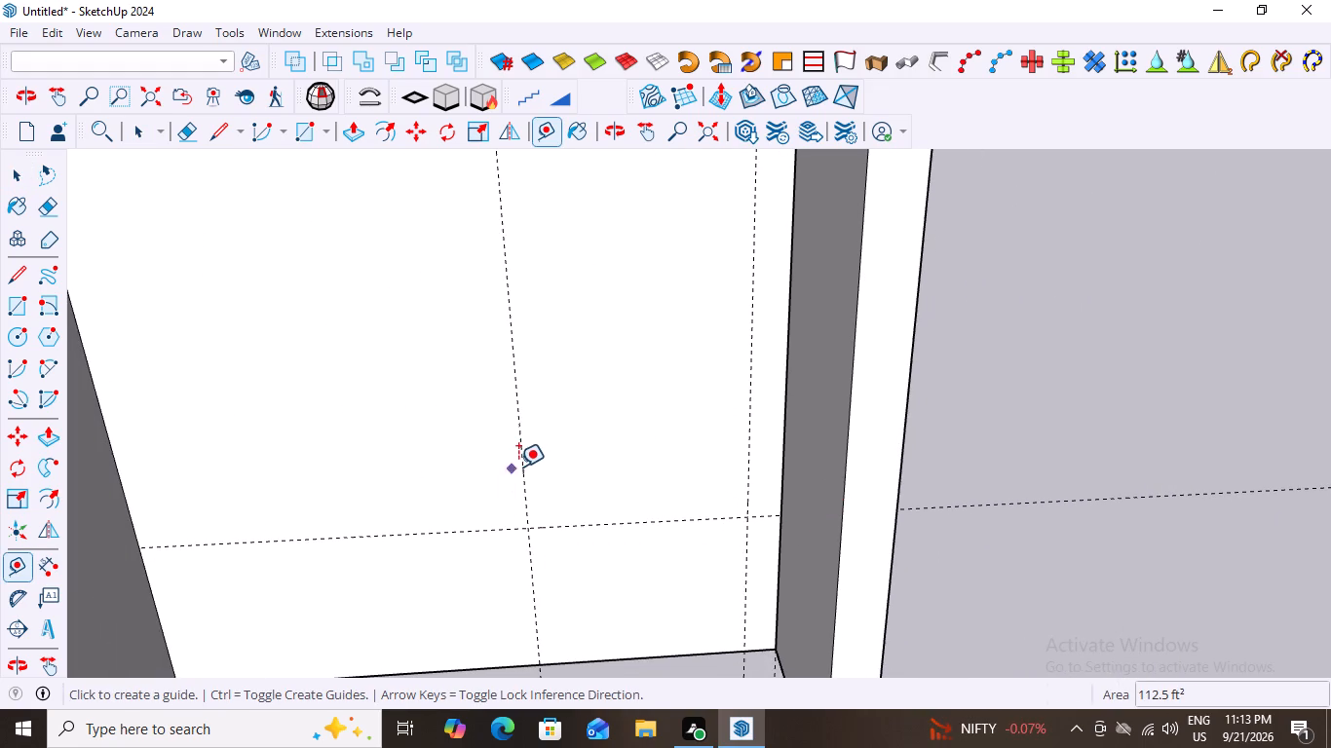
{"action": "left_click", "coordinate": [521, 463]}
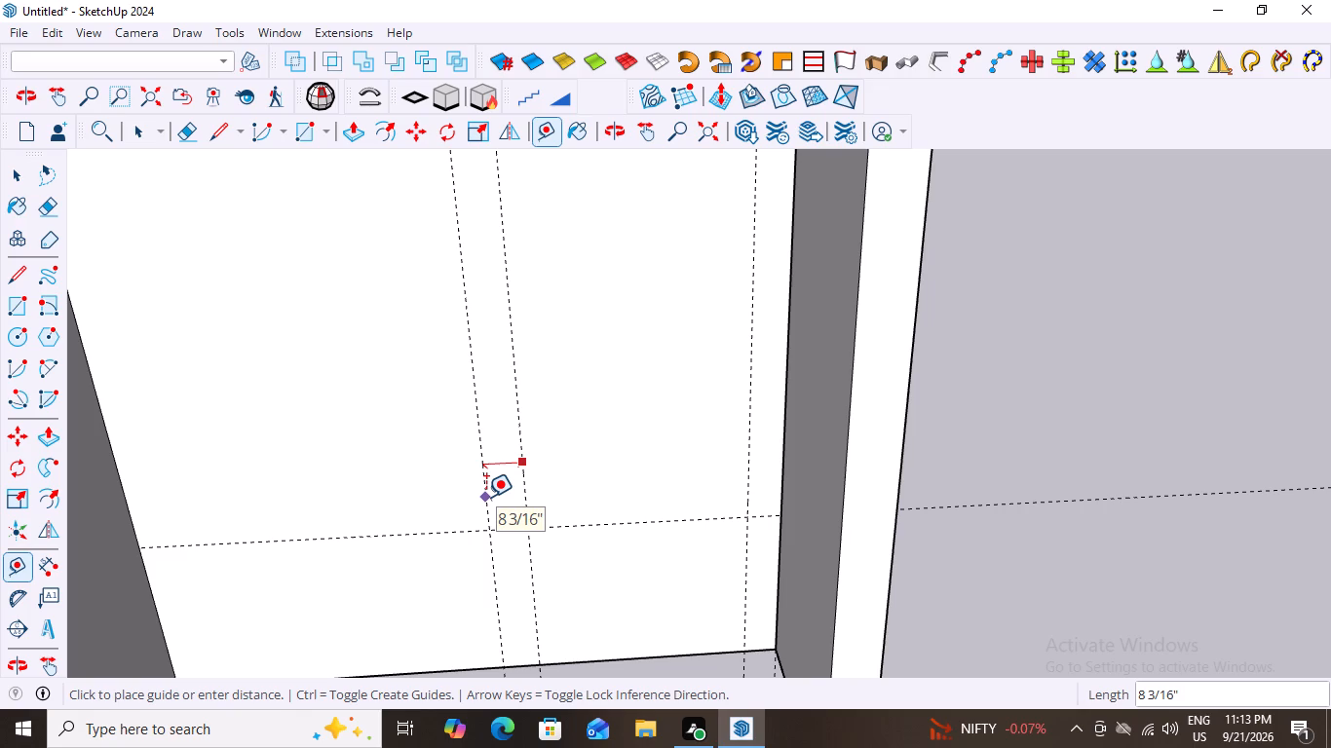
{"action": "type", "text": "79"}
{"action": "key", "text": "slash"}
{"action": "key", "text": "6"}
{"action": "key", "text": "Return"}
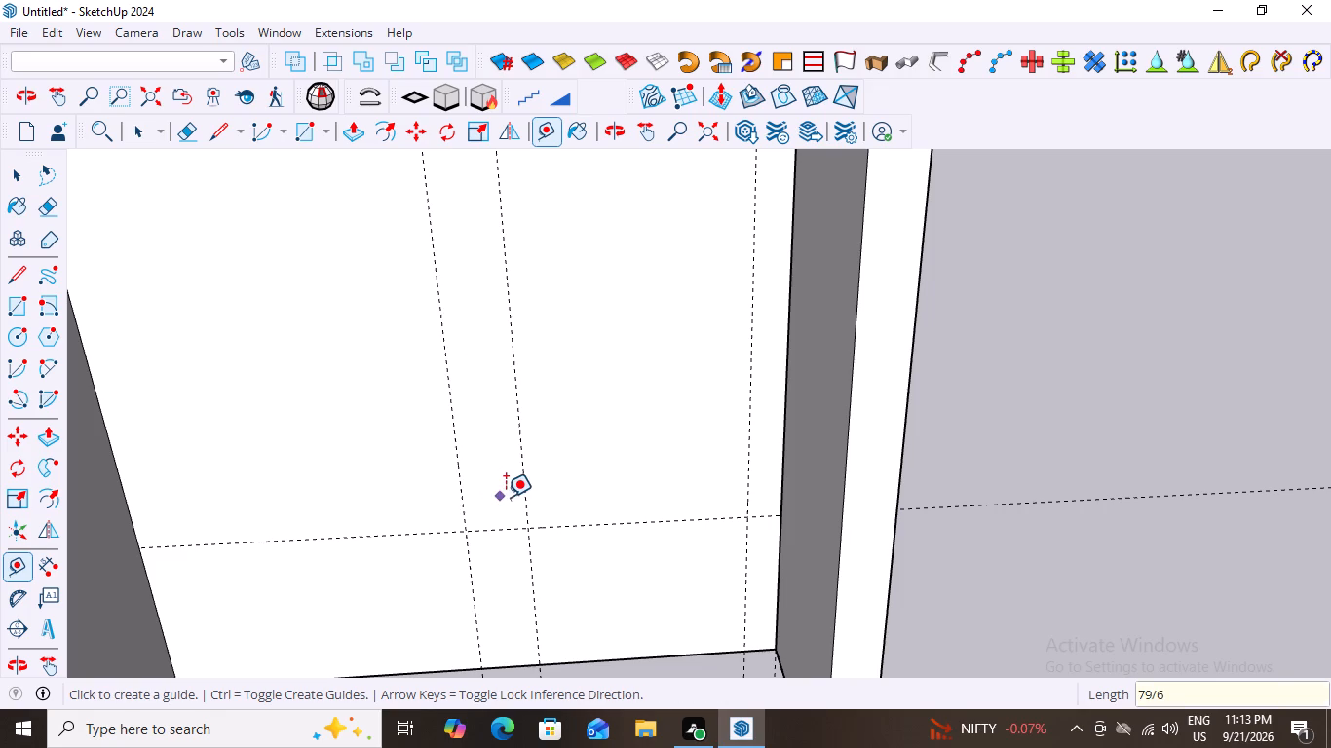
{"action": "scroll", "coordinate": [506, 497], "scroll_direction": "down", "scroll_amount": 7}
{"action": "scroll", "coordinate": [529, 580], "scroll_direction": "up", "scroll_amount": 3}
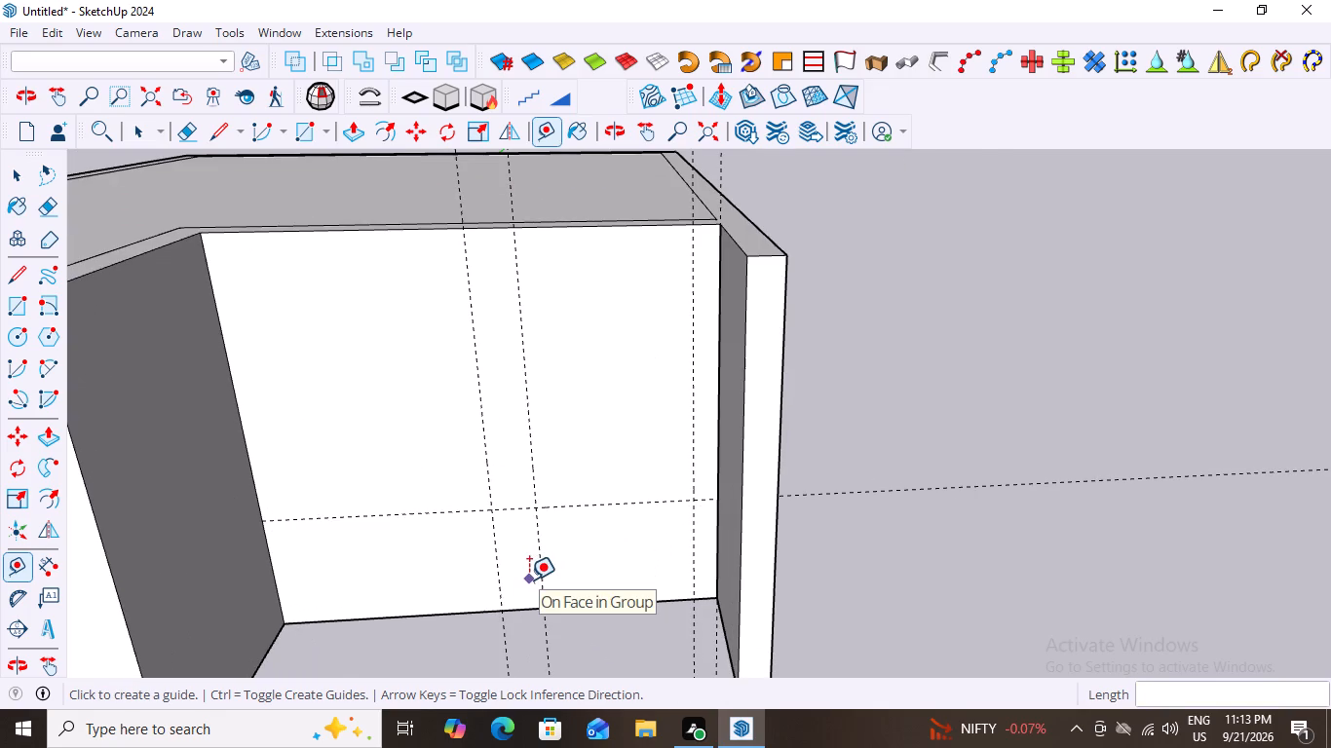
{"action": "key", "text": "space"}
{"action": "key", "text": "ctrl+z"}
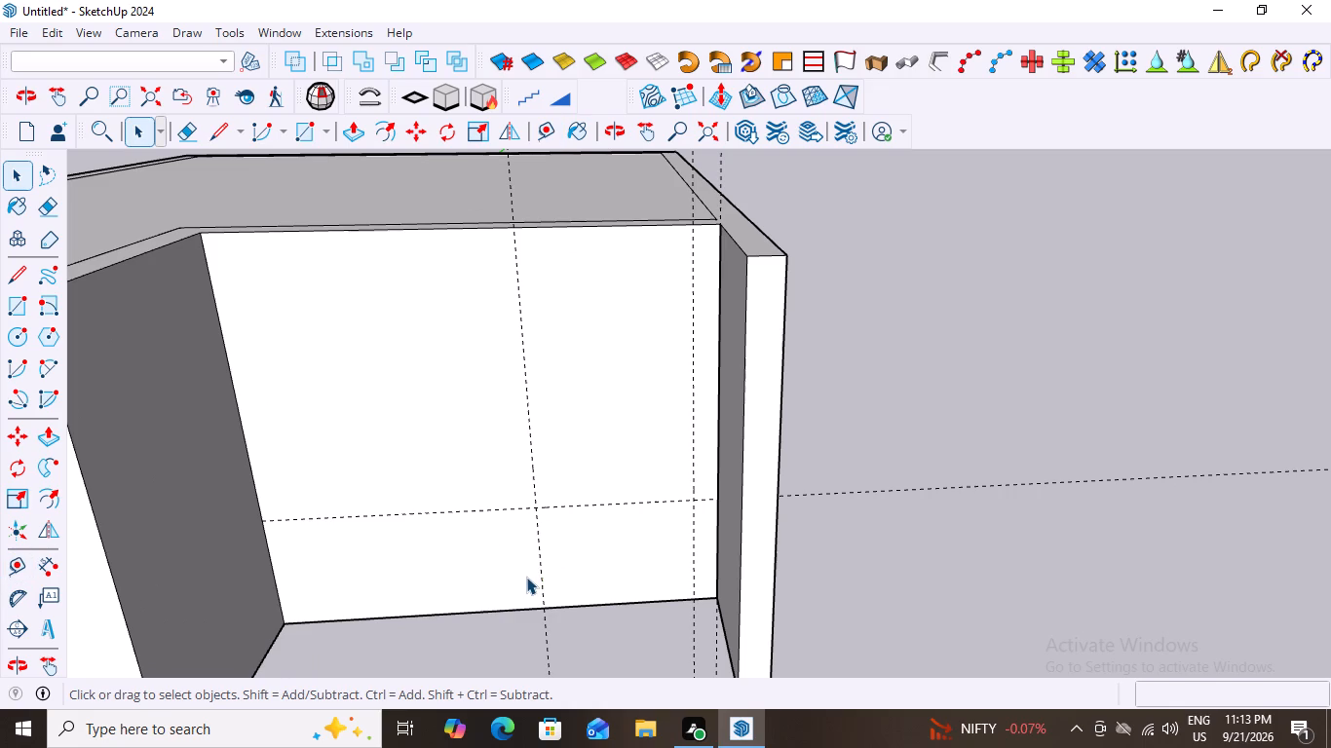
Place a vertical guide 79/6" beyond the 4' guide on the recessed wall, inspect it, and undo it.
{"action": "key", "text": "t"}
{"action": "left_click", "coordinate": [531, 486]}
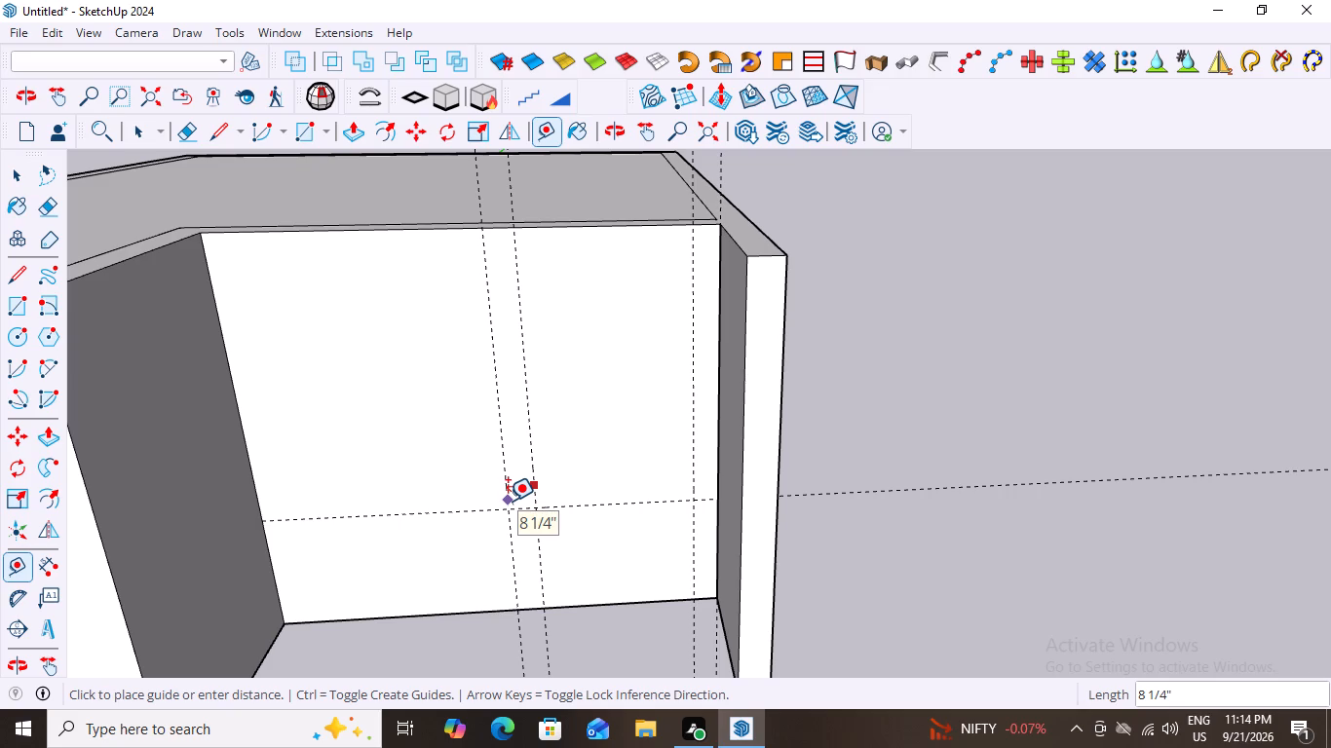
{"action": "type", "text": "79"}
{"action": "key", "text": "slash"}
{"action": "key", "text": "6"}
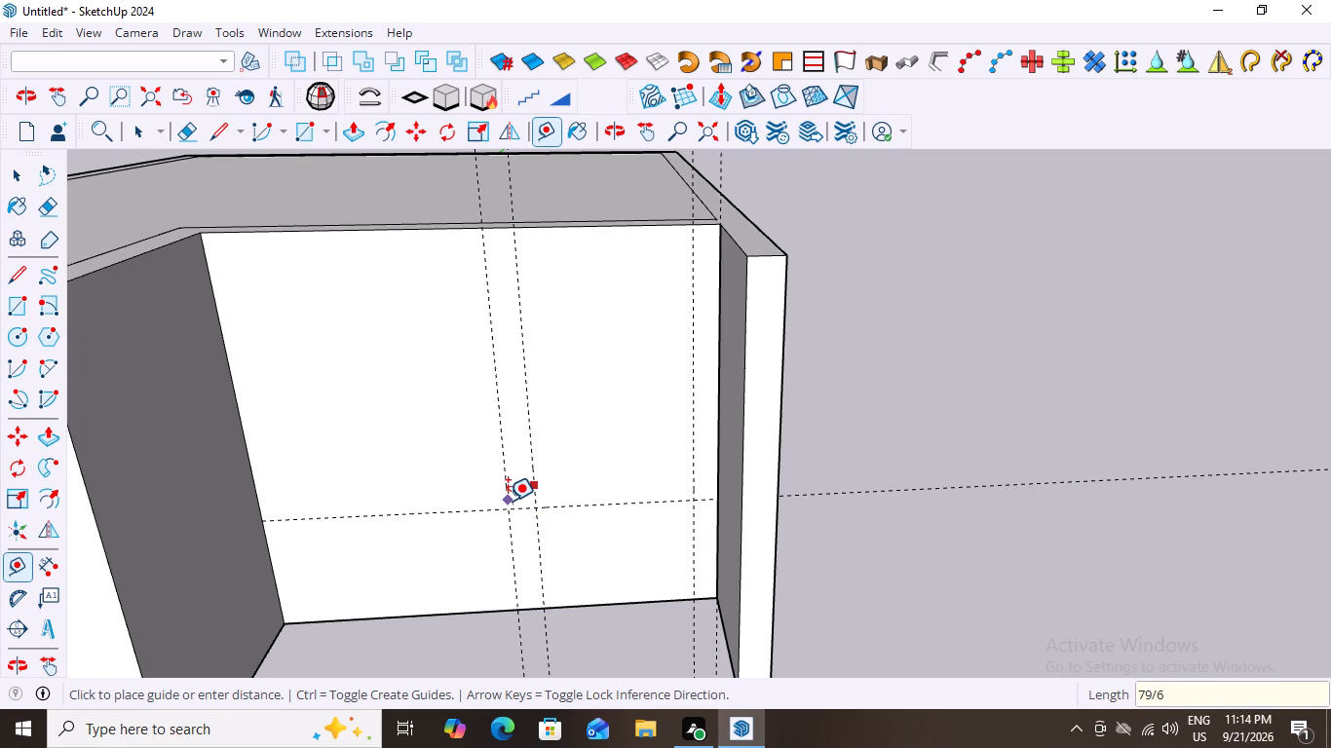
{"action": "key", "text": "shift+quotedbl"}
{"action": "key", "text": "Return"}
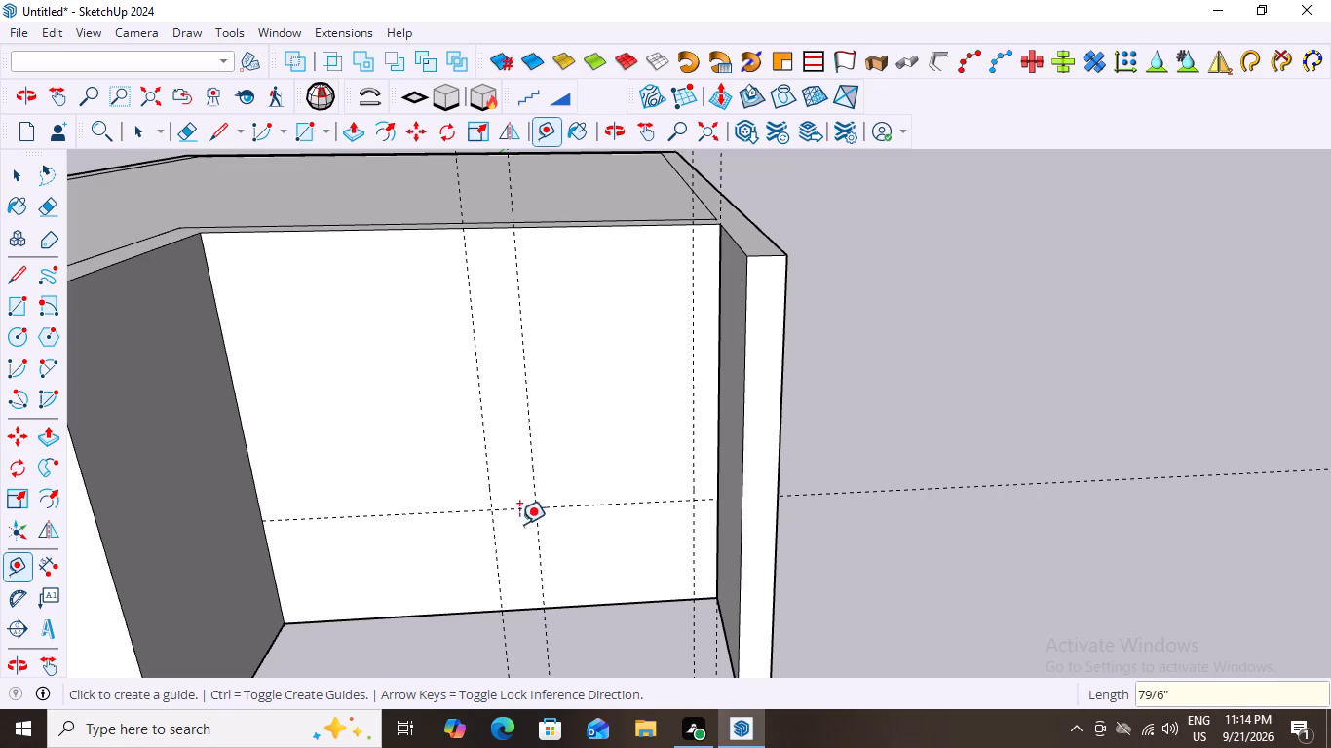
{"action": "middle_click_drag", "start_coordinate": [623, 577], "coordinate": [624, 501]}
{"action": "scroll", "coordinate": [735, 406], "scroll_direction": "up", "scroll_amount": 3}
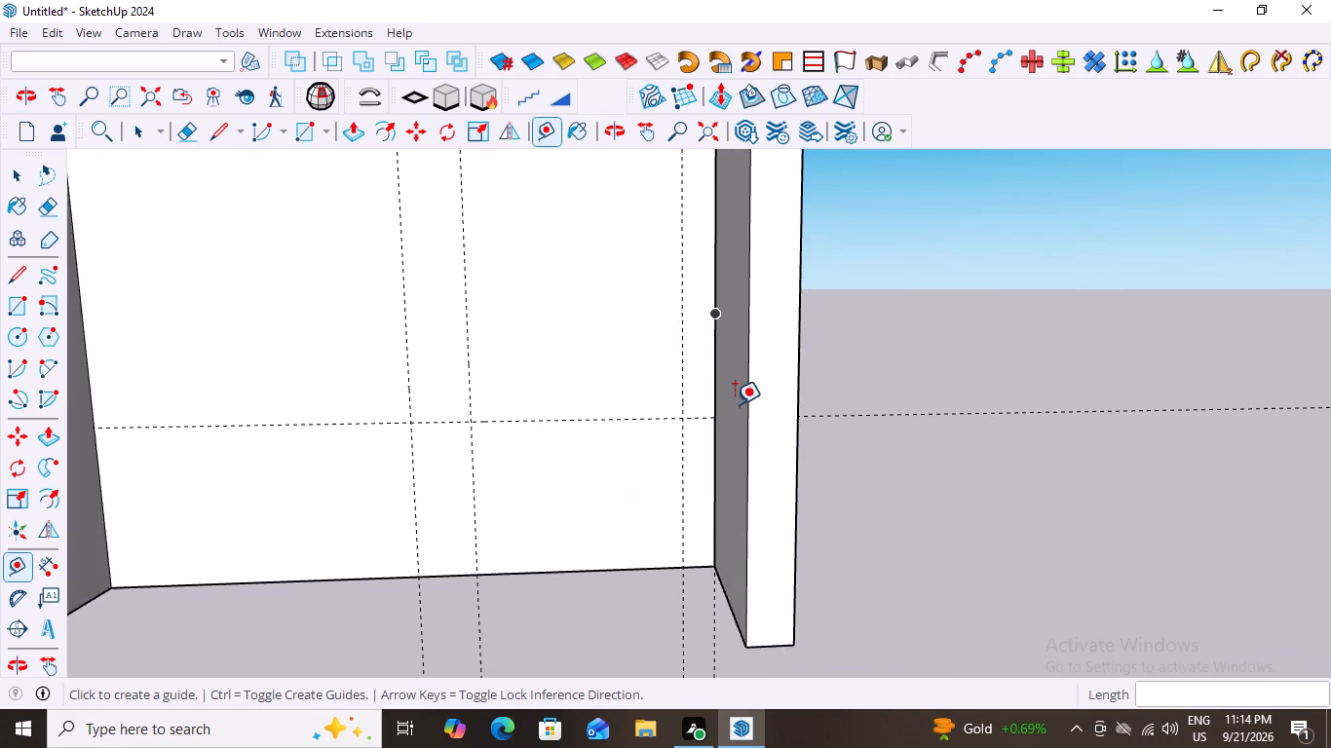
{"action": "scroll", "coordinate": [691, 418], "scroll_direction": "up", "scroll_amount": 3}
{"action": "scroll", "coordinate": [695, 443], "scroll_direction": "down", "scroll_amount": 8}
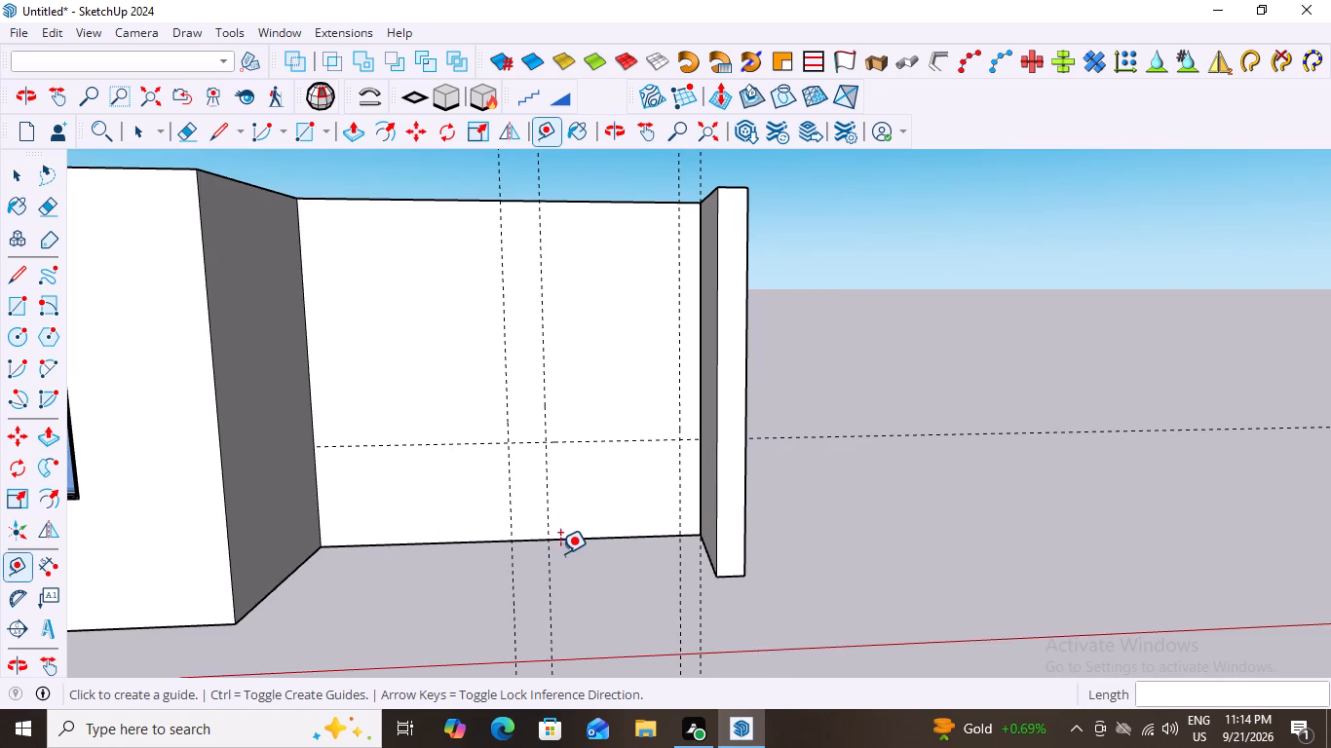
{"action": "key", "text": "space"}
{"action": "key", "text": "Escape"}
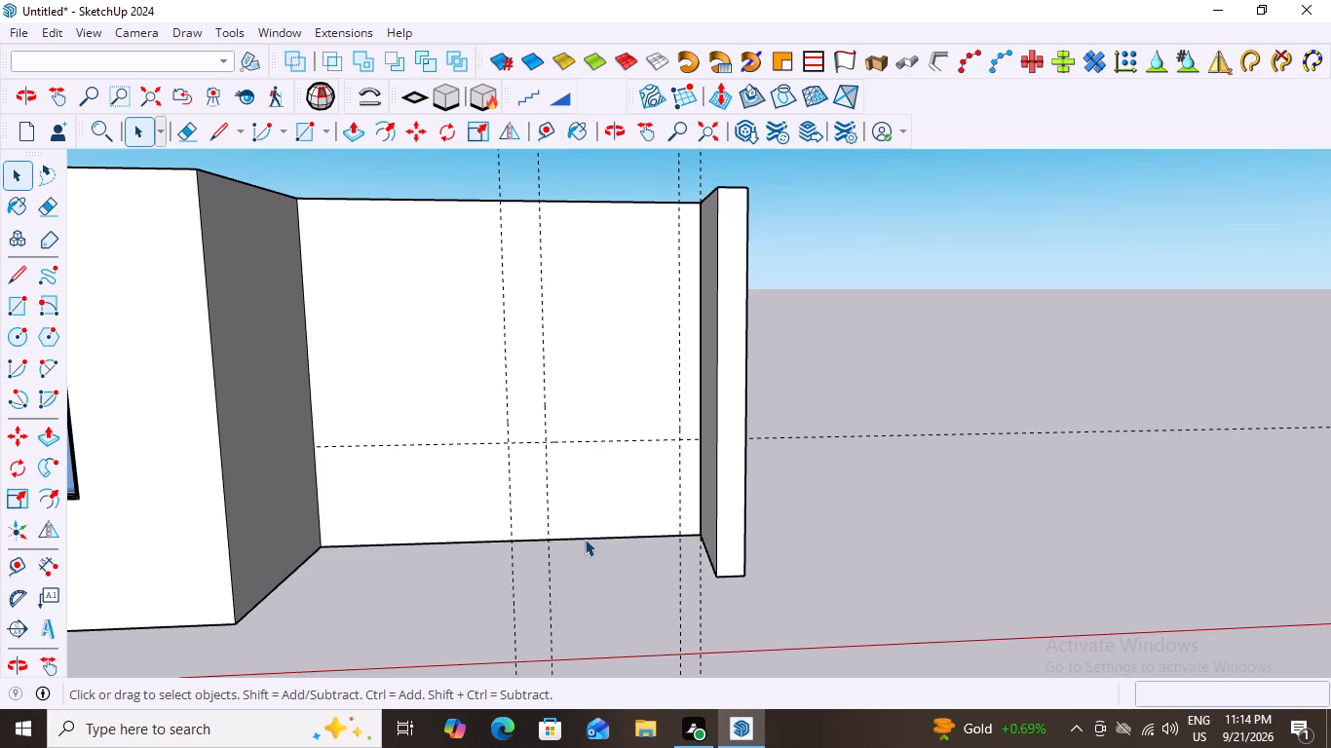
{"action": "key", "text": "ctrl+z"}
Place a vertical guide on the recessed wall about 7 1/2" beyond the 4' guide, away from the extended side wall.
{"action": "key", "text": "t"}
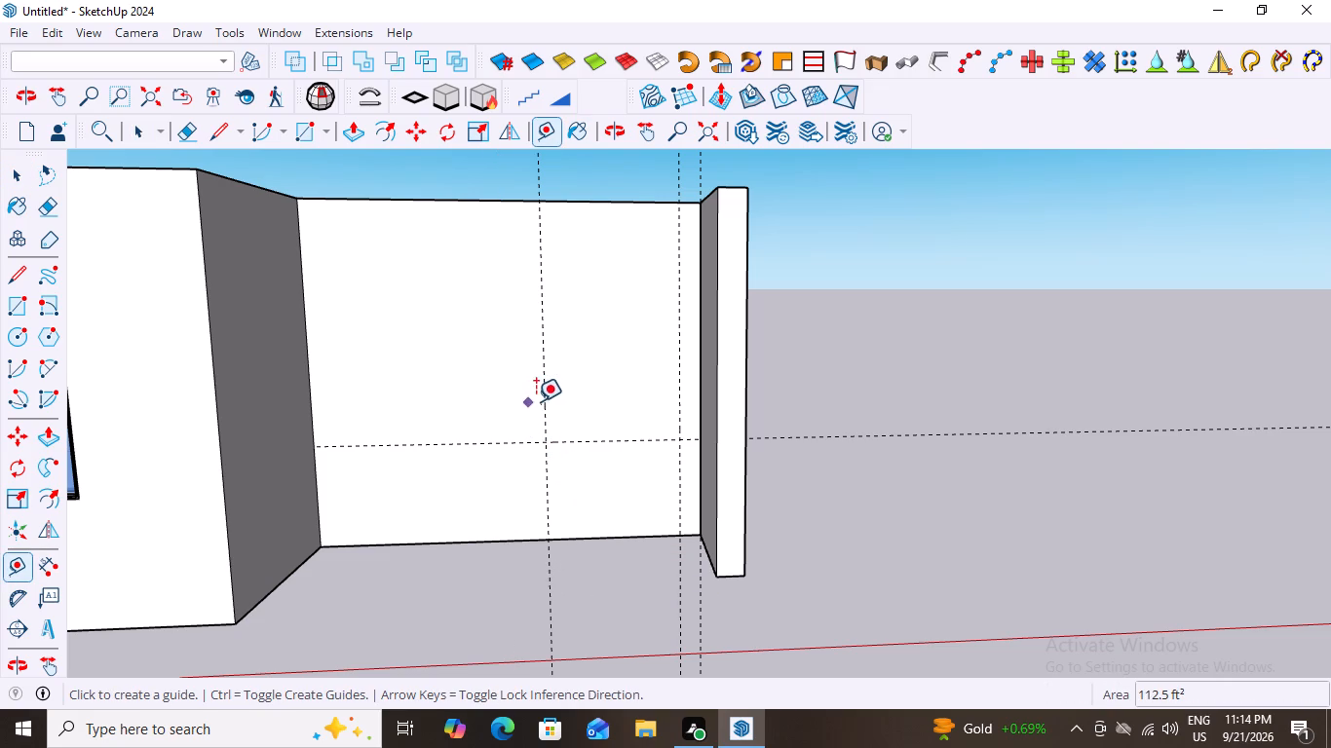
{"action": "left_click", "coordinate": [541, 423]}
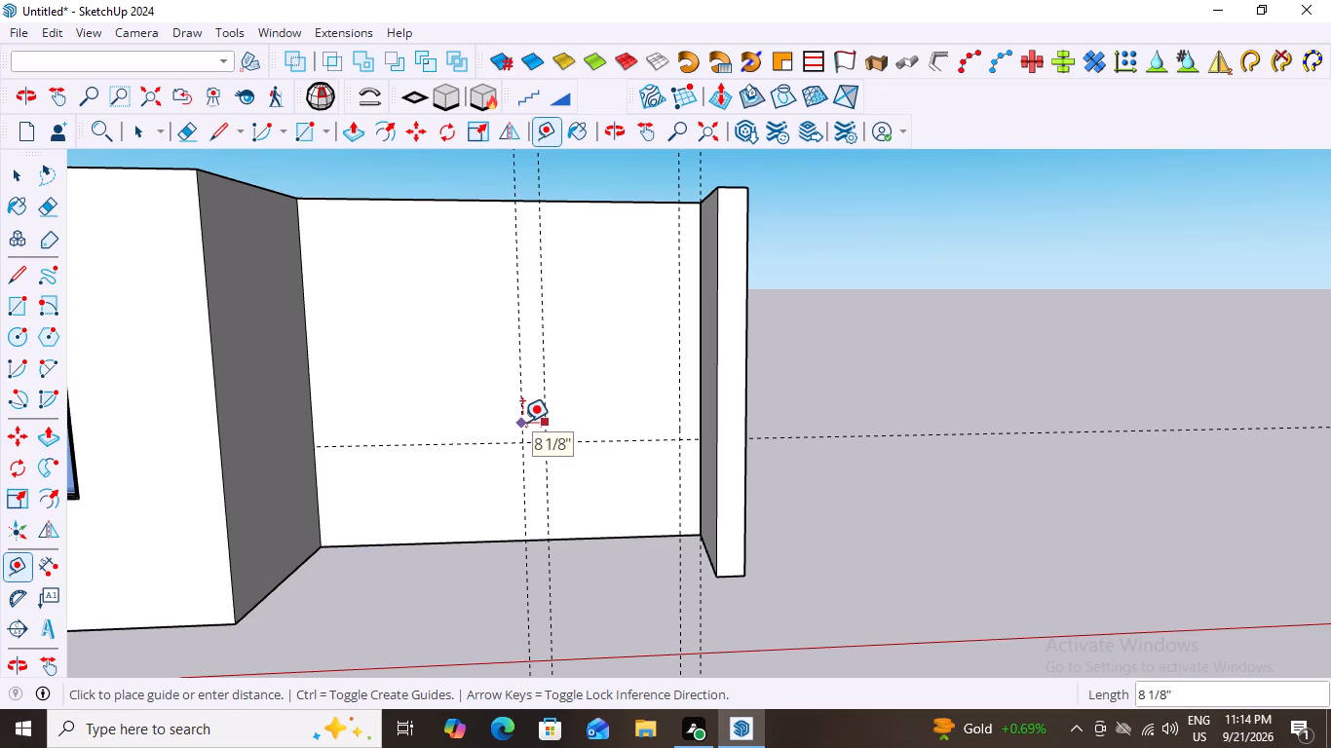
{"action": "scroll", "coordinate": [525, 421], "scroll_direction": "up", "scroll_amount": 16}
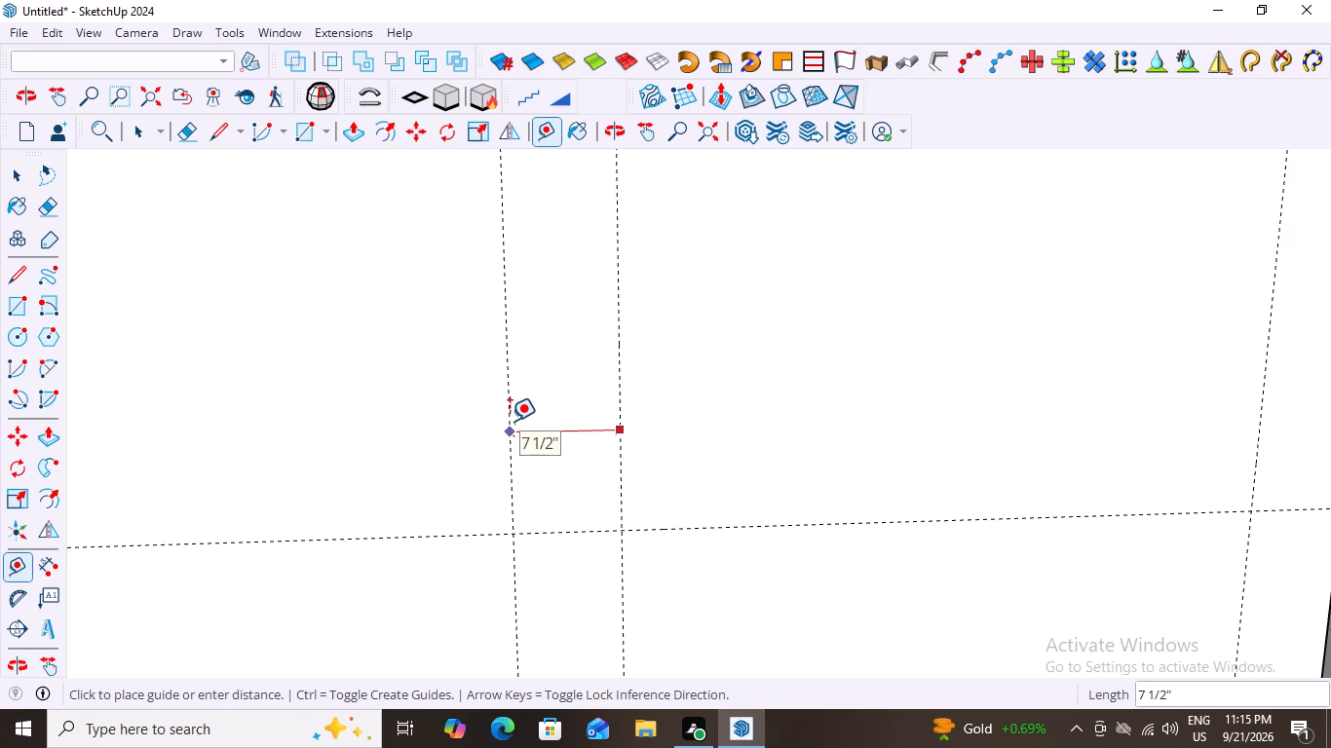
{"action": "left_click", "coordinate": [509, 421]}
{"action": "scroll", "coordinate": [485, 449], "scroll_direction": "down", "scroll_amount": 10}
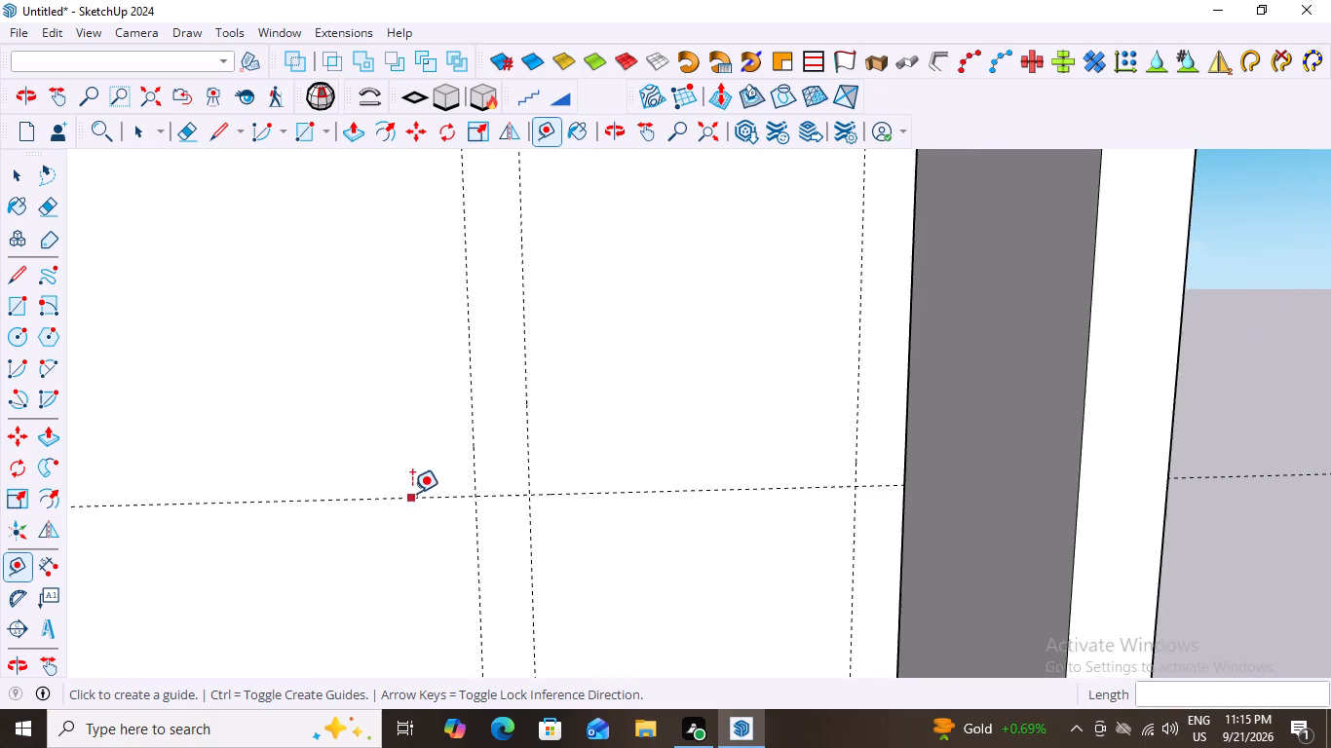
{"action": "scroll", "coordinate": [412, 493], "scroll_direction": "down", "scroll_amount": 6}
{"action": "key", "text": "Escape"}
Place a vertical guide on the recessed wall 1' from its corner with the window-side wing.
{"action": "scroll", "coordinate": [838, 509], "scroll_direction": "down", "scroll_amount": 4}
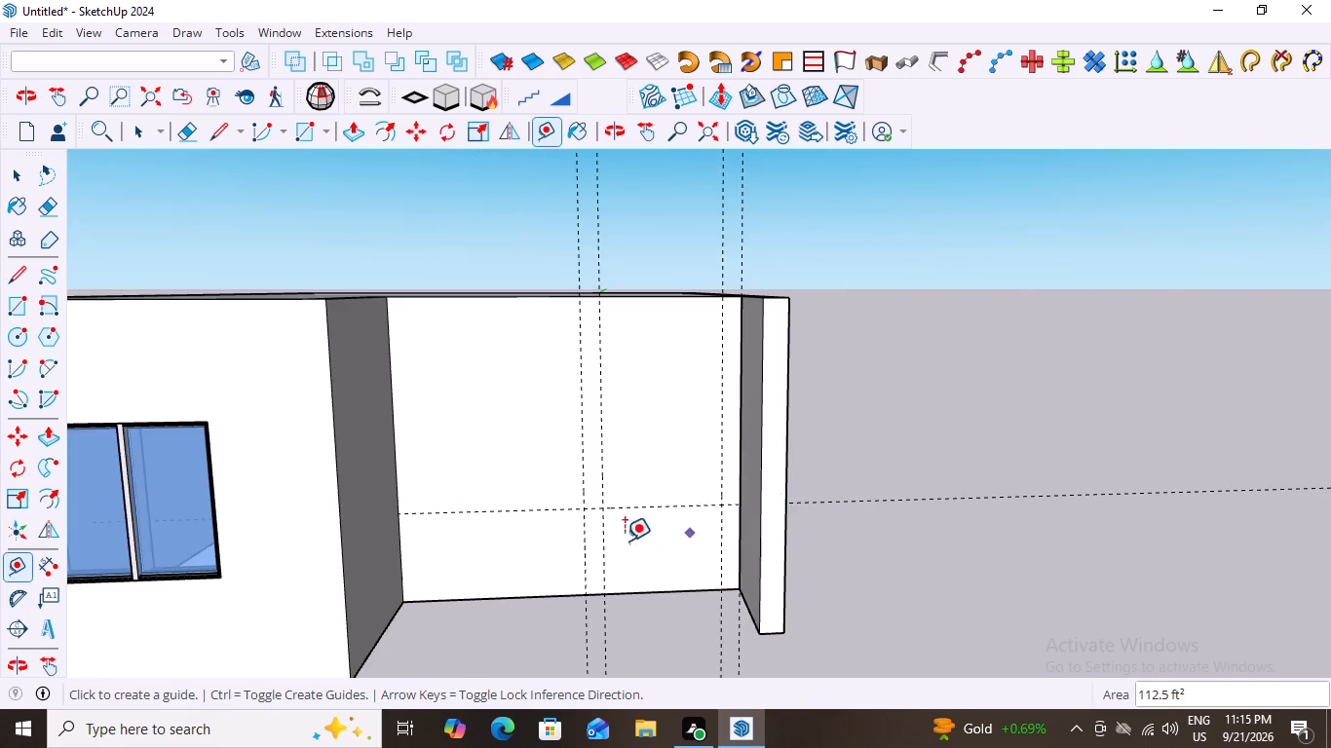
{"action": "scroll", "coordinate": [589, 570], "scroll_direction": "down", "scroll_amount": 1}
{"action": "middle_click_drag", "start_coordinate": [507, 634], "coordinate": [524, 643]}
{"action": "scroll", "coordinate": [466, 575], "scroll_direction": "up", "scroll_amount": 3}
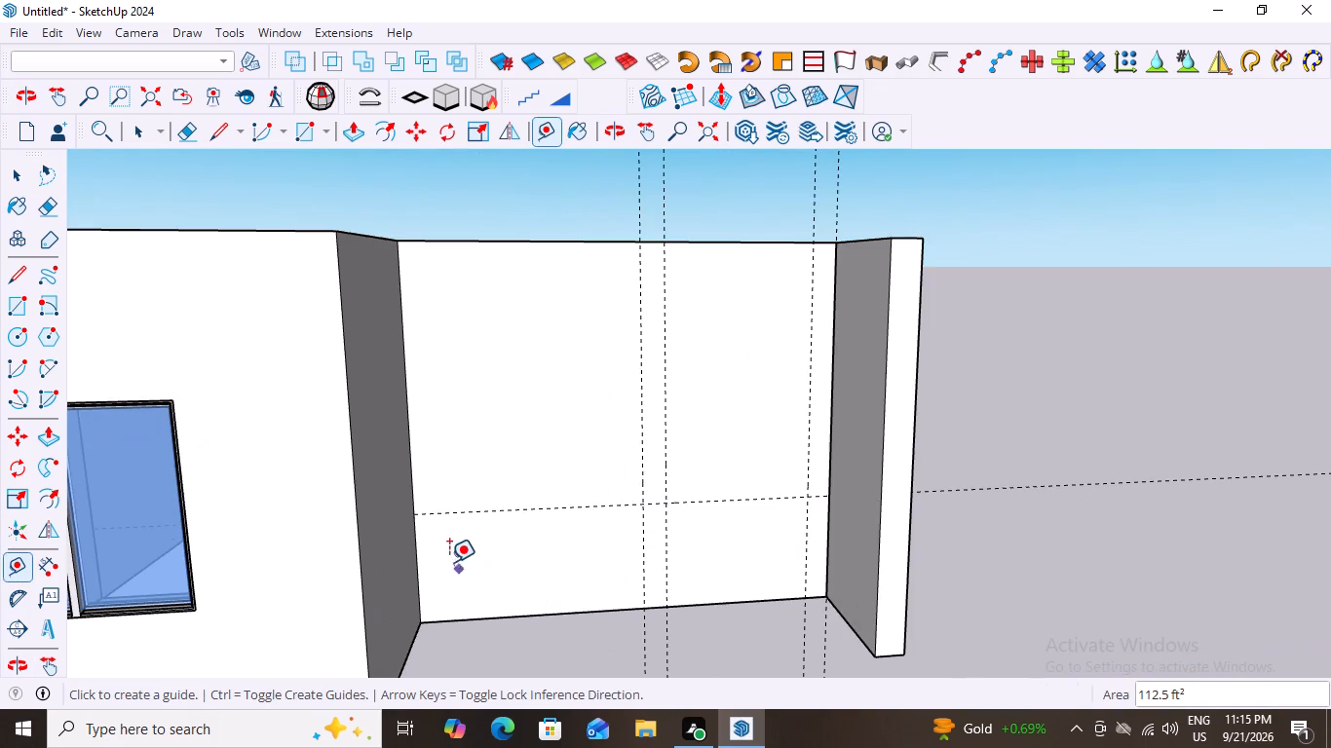
{"action": "scroll", "coordinate": [406, 555], "scroll_direction": "up", "scroll_amount": 2}
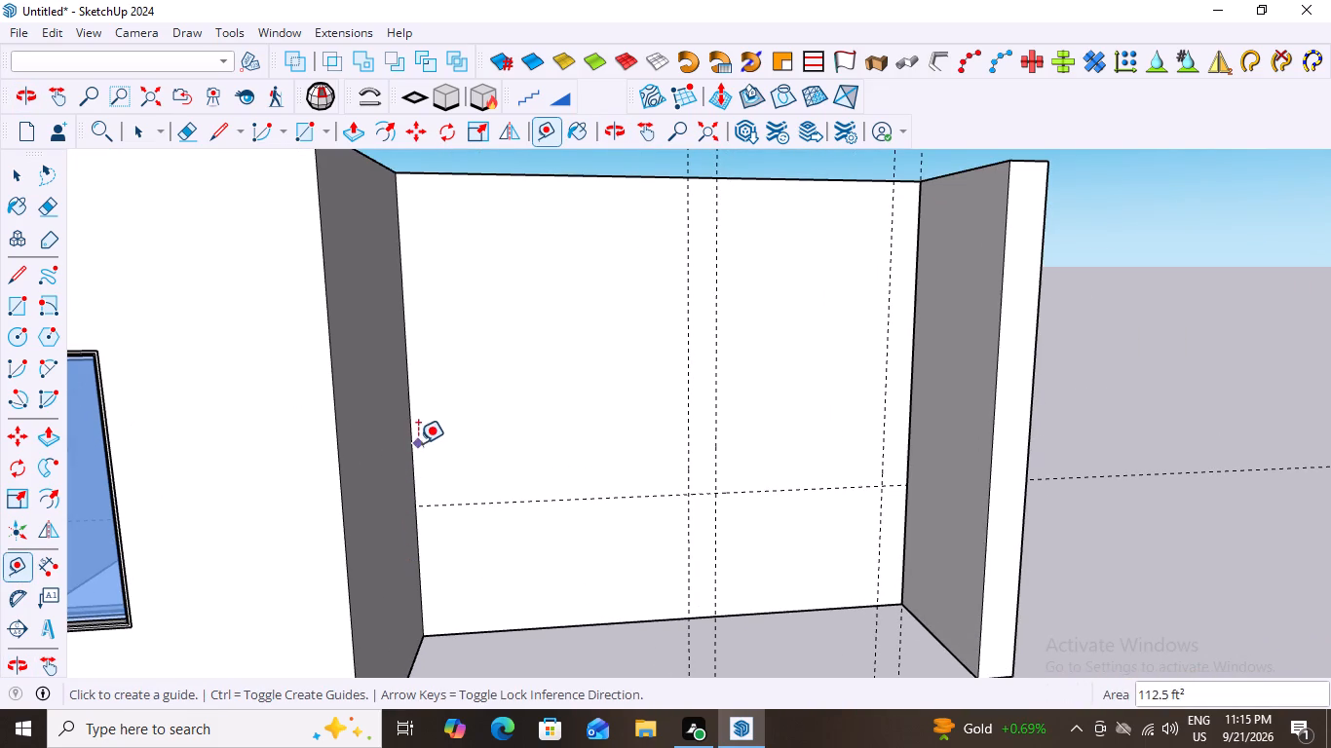
{"action": "left_click", "coordinate": [407, 451]}
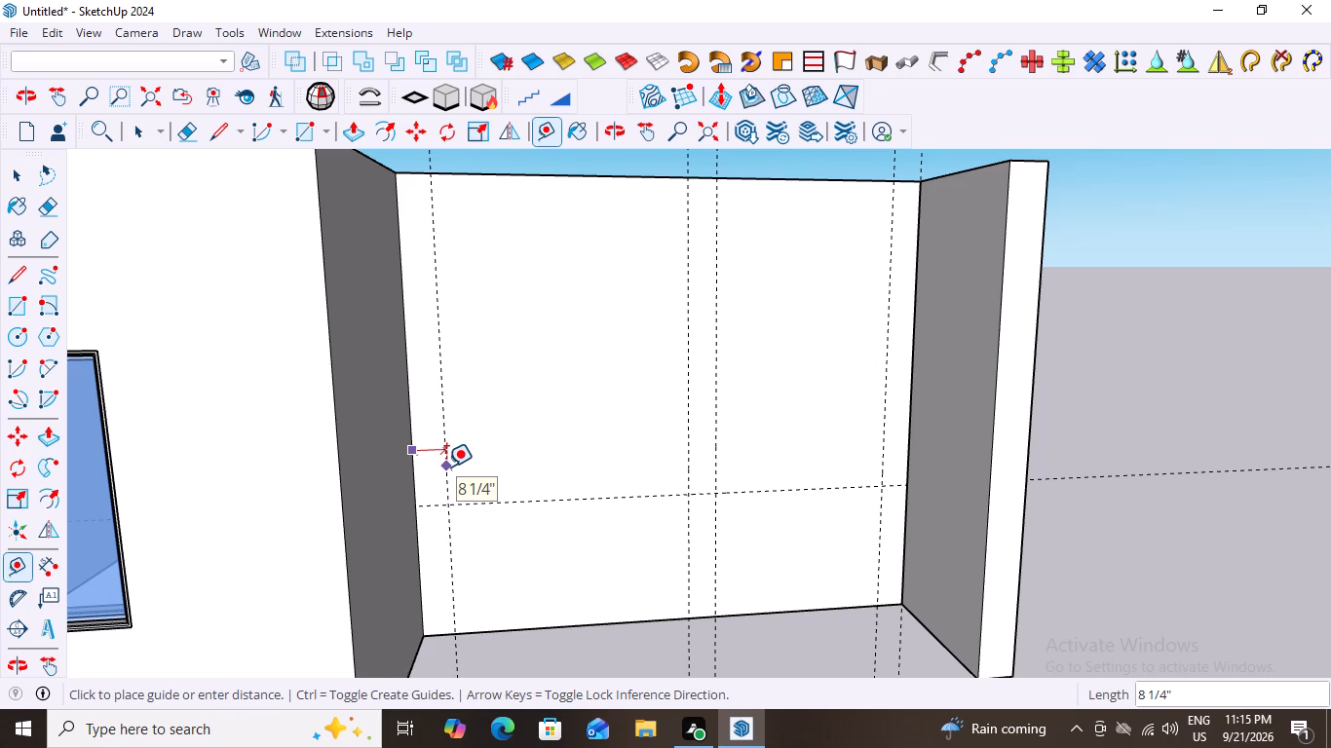
{"action": "type", "text": "1'"}
{"action": "key", "text": "Return"}
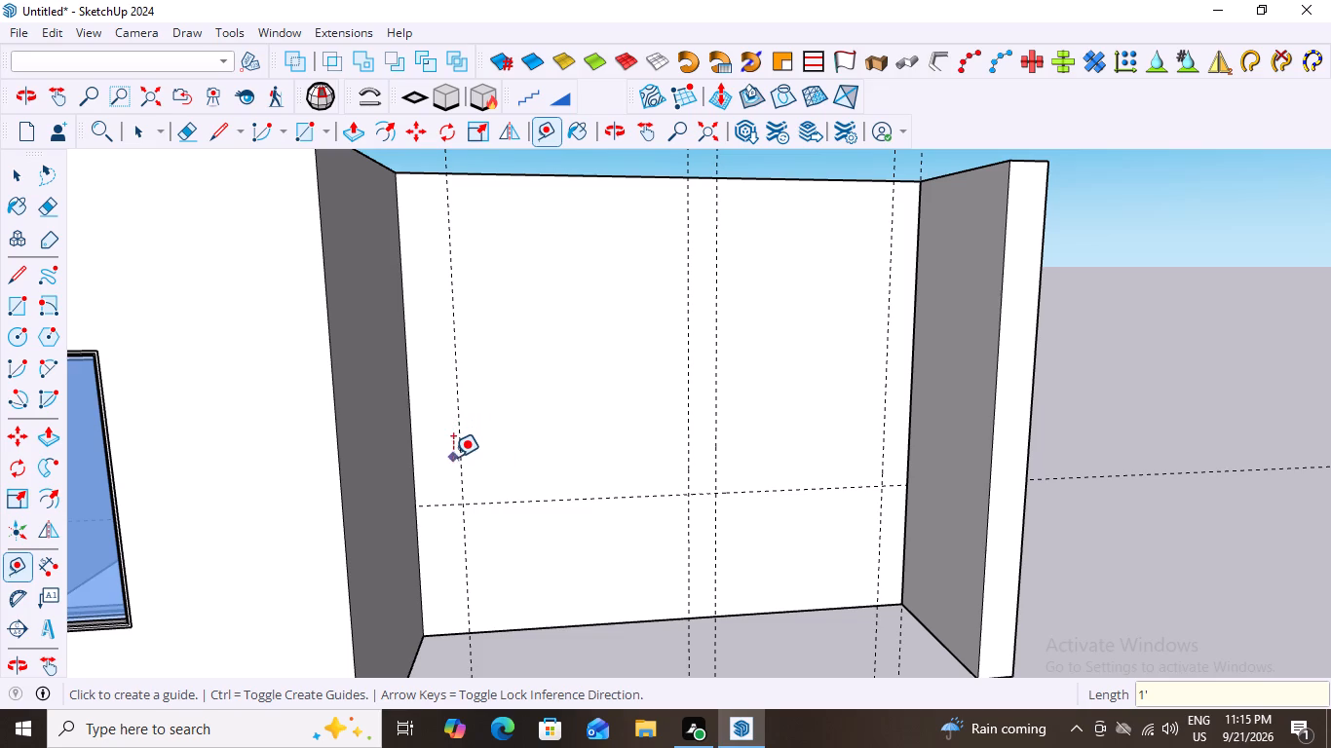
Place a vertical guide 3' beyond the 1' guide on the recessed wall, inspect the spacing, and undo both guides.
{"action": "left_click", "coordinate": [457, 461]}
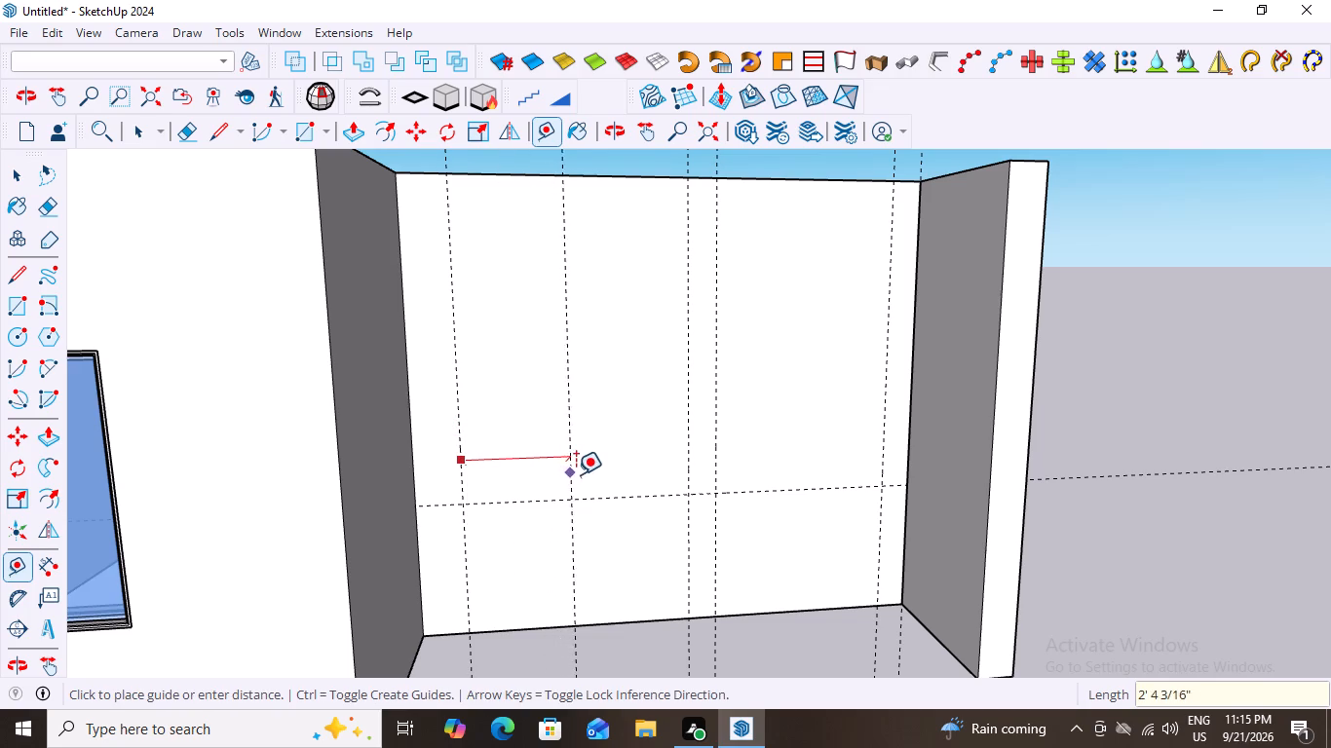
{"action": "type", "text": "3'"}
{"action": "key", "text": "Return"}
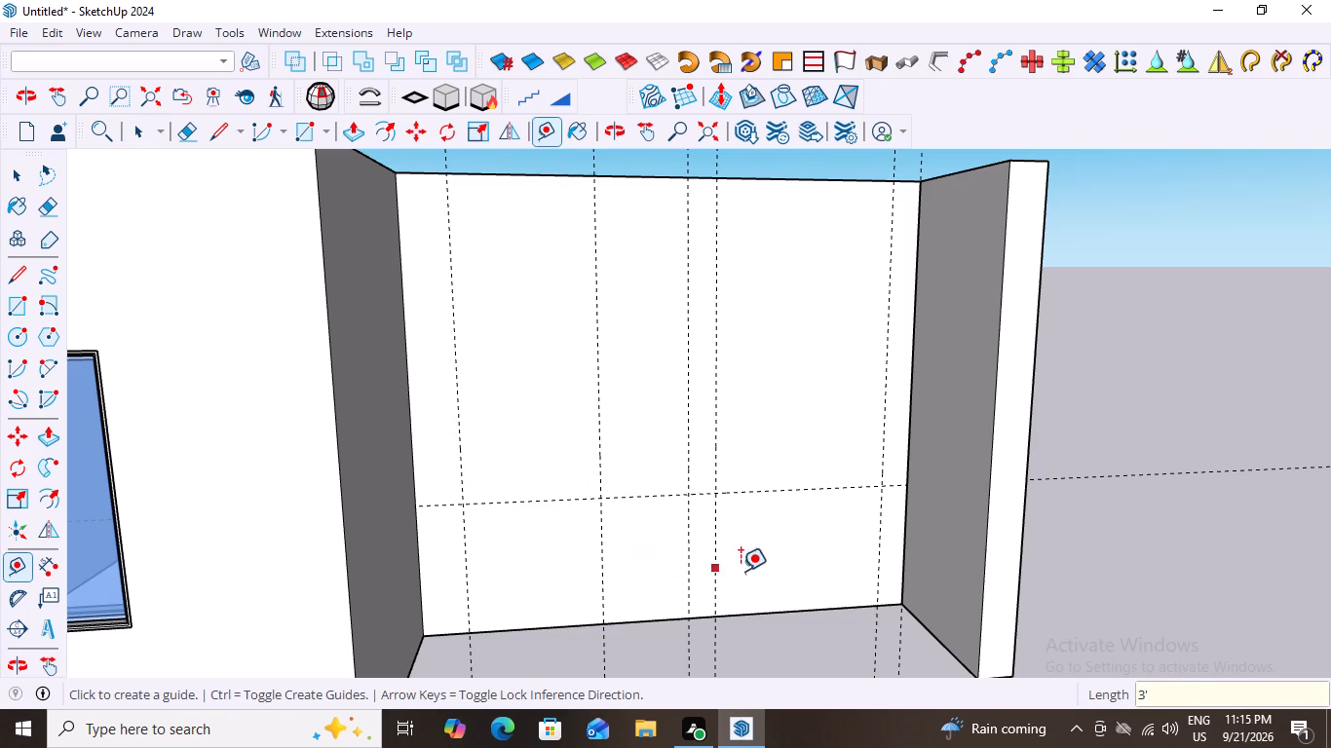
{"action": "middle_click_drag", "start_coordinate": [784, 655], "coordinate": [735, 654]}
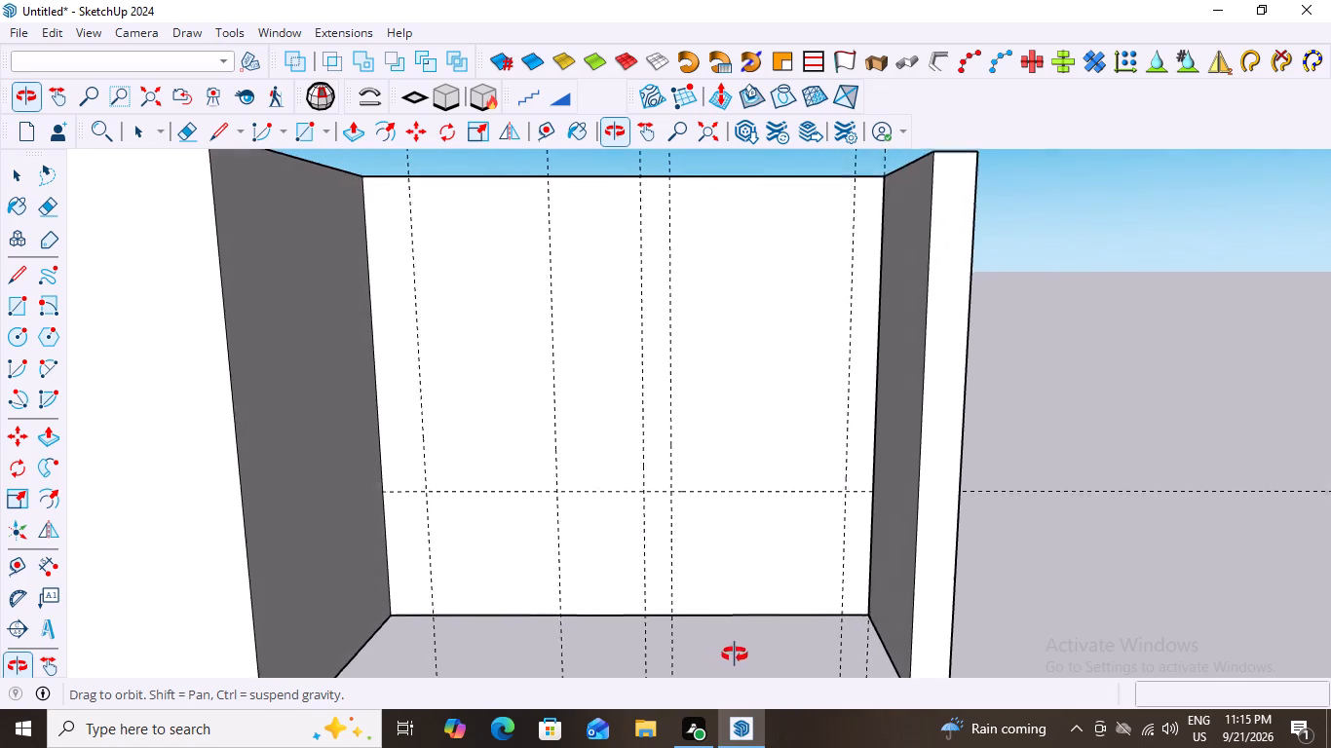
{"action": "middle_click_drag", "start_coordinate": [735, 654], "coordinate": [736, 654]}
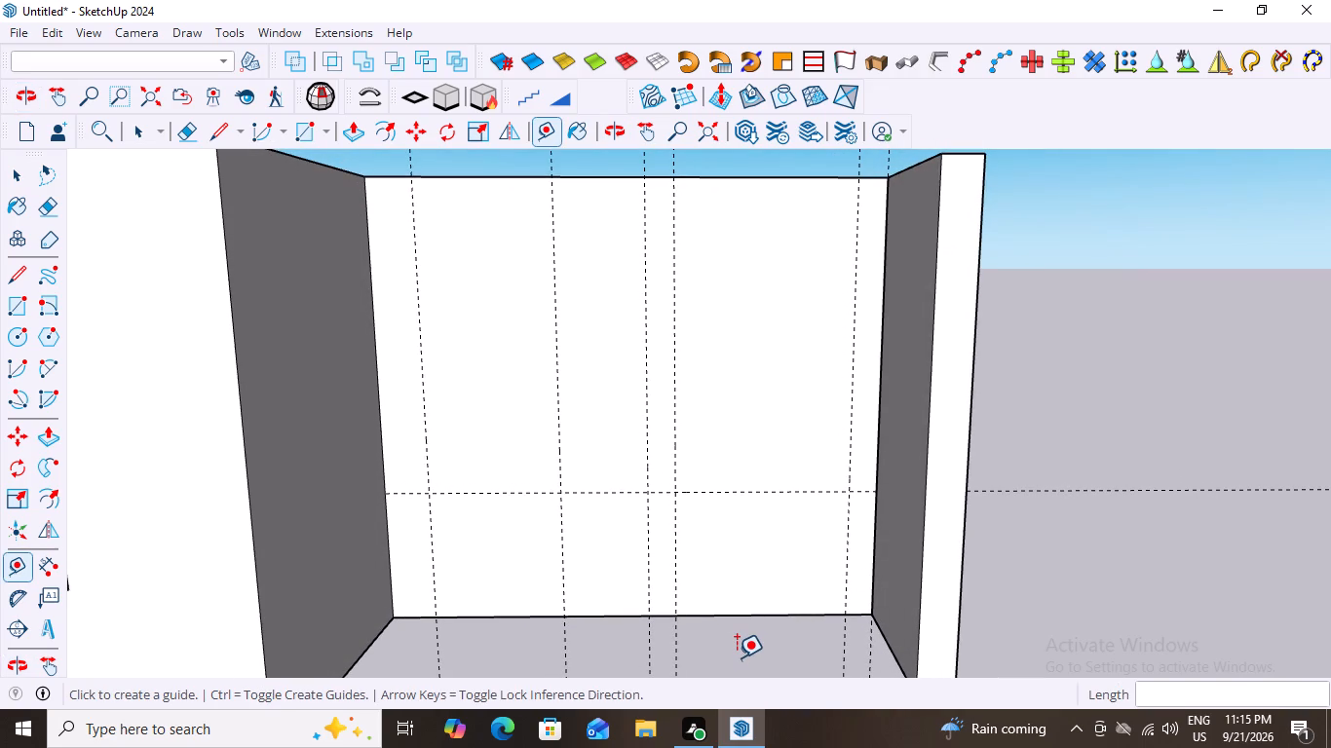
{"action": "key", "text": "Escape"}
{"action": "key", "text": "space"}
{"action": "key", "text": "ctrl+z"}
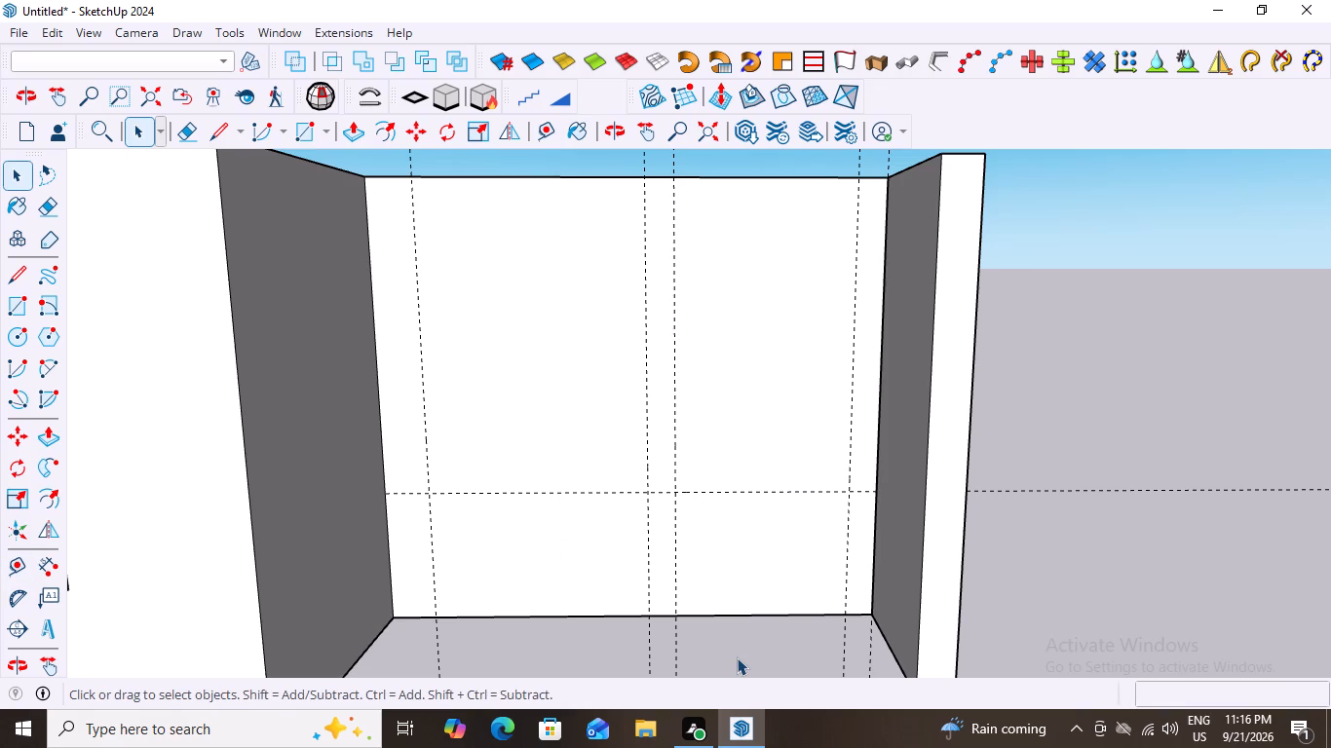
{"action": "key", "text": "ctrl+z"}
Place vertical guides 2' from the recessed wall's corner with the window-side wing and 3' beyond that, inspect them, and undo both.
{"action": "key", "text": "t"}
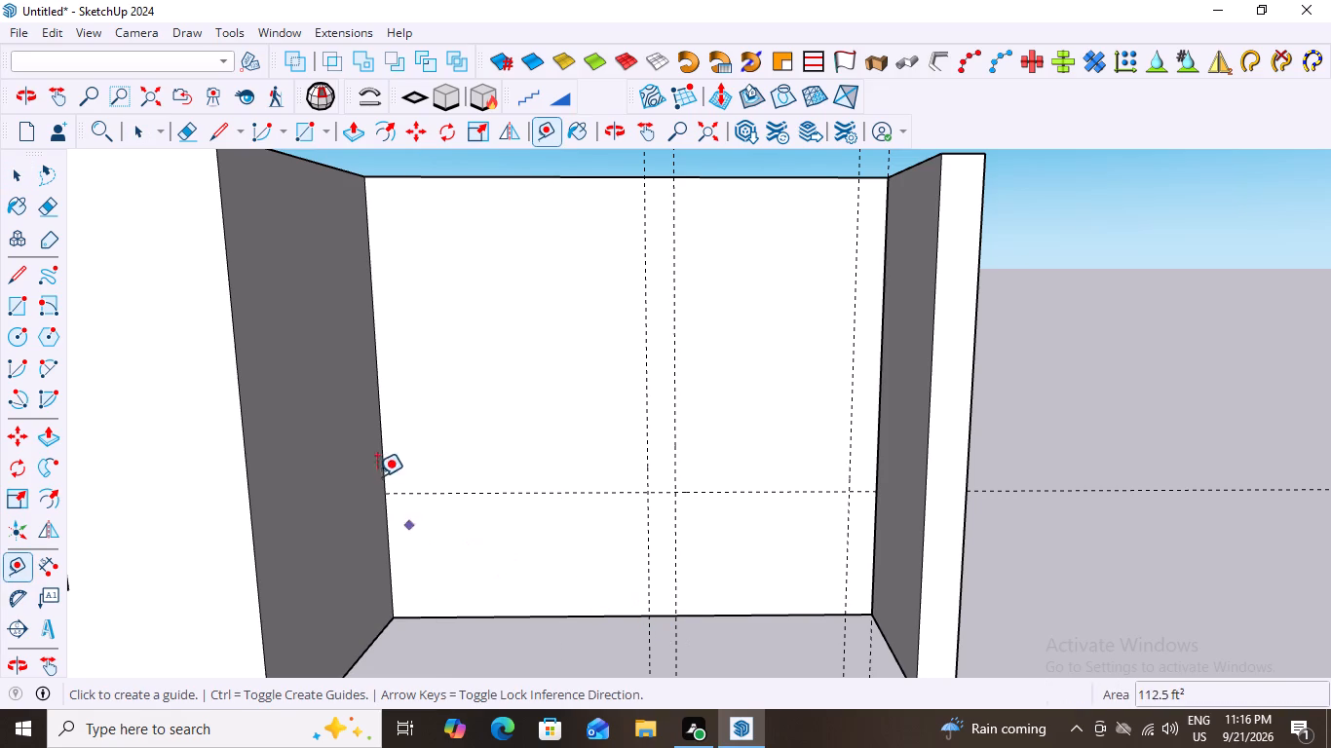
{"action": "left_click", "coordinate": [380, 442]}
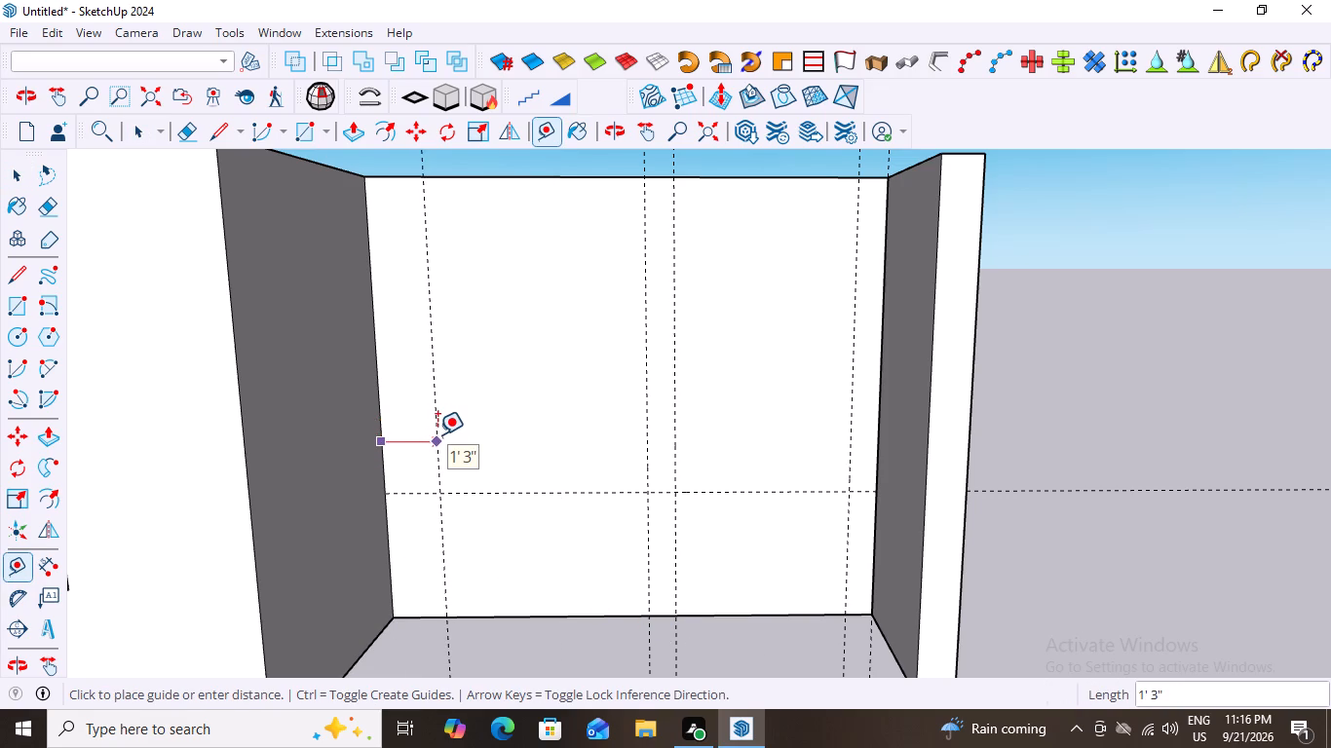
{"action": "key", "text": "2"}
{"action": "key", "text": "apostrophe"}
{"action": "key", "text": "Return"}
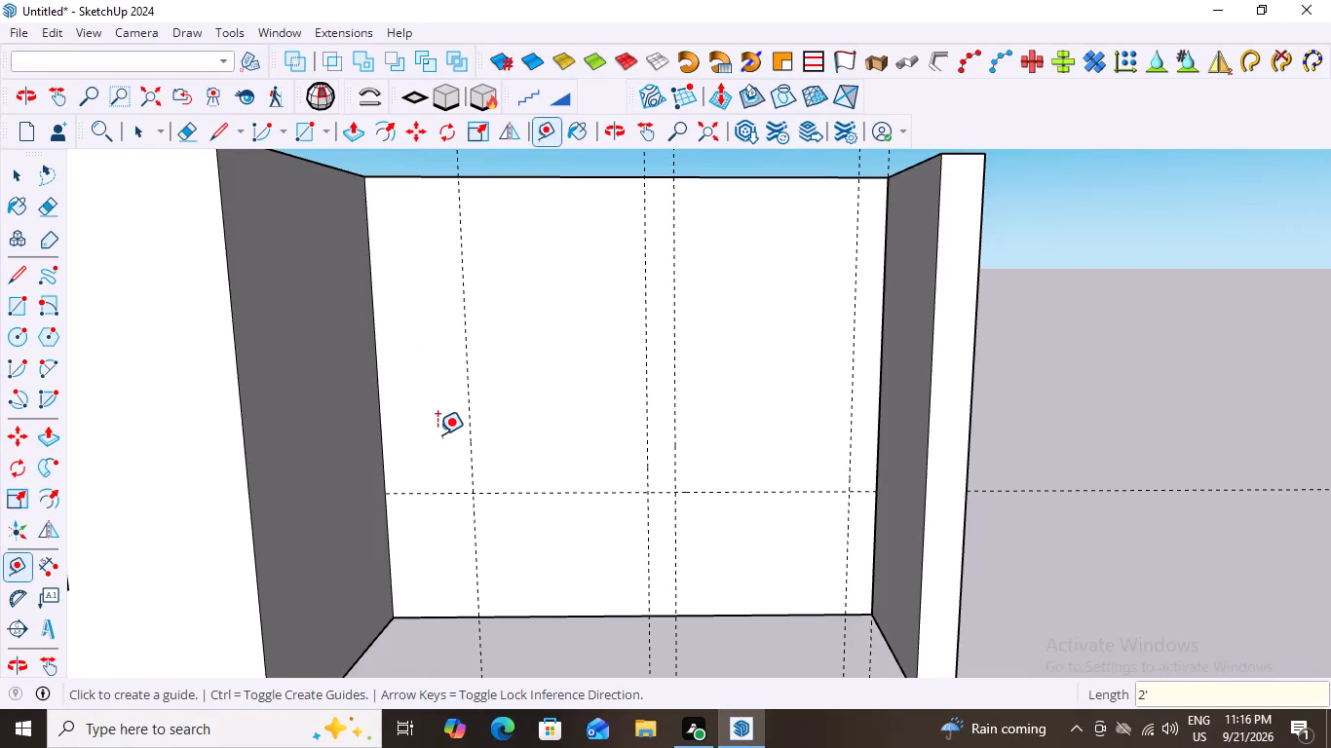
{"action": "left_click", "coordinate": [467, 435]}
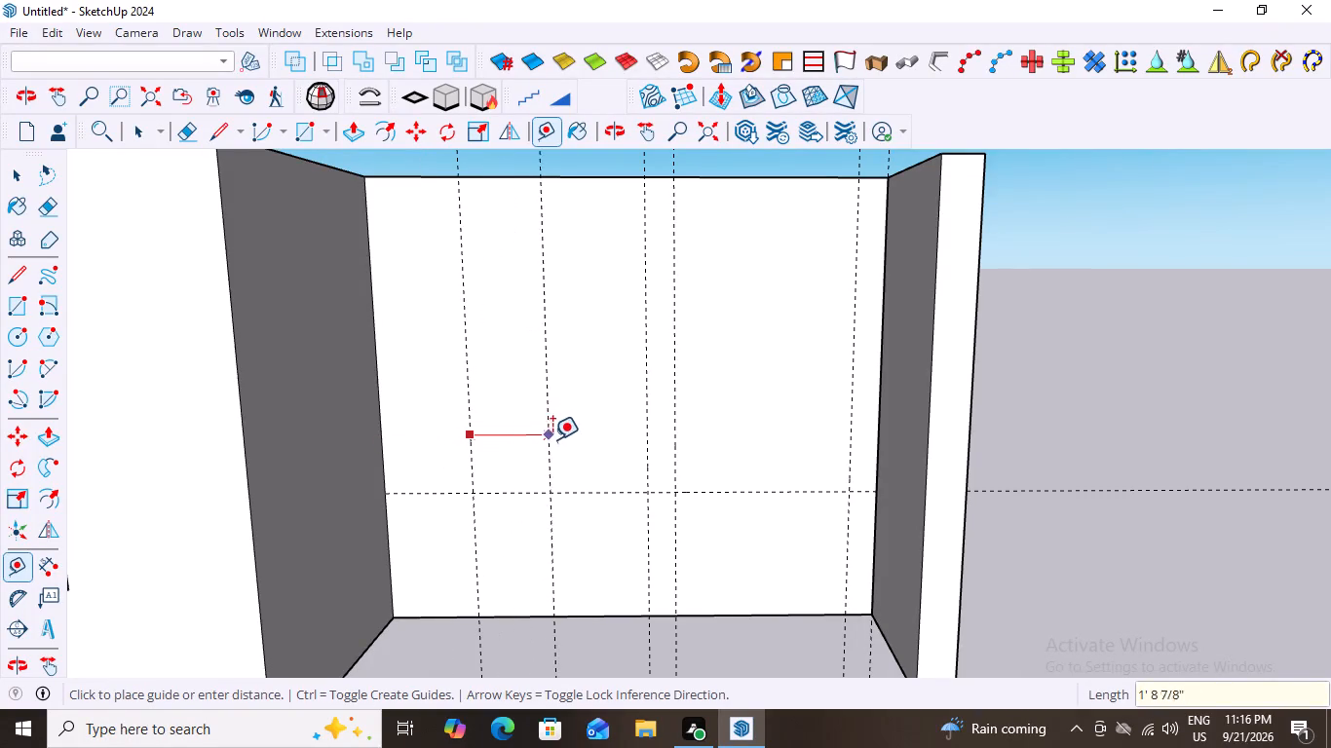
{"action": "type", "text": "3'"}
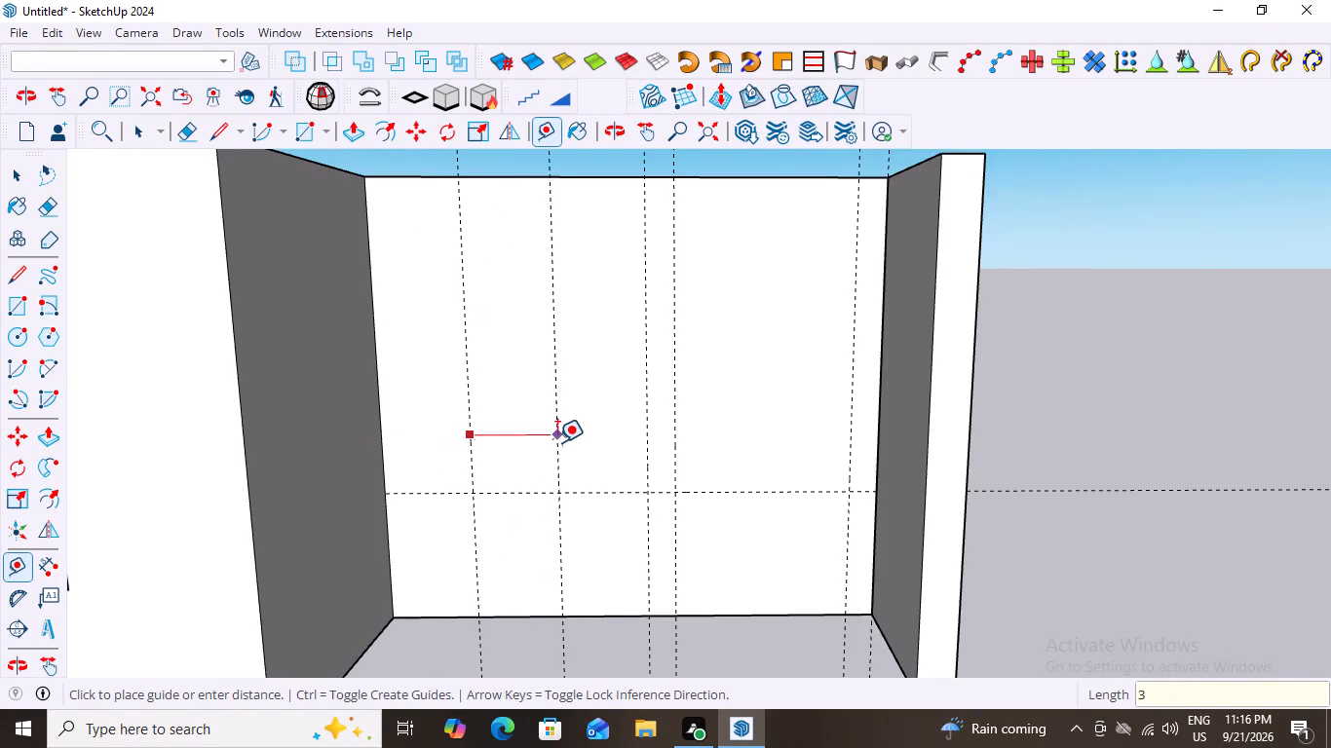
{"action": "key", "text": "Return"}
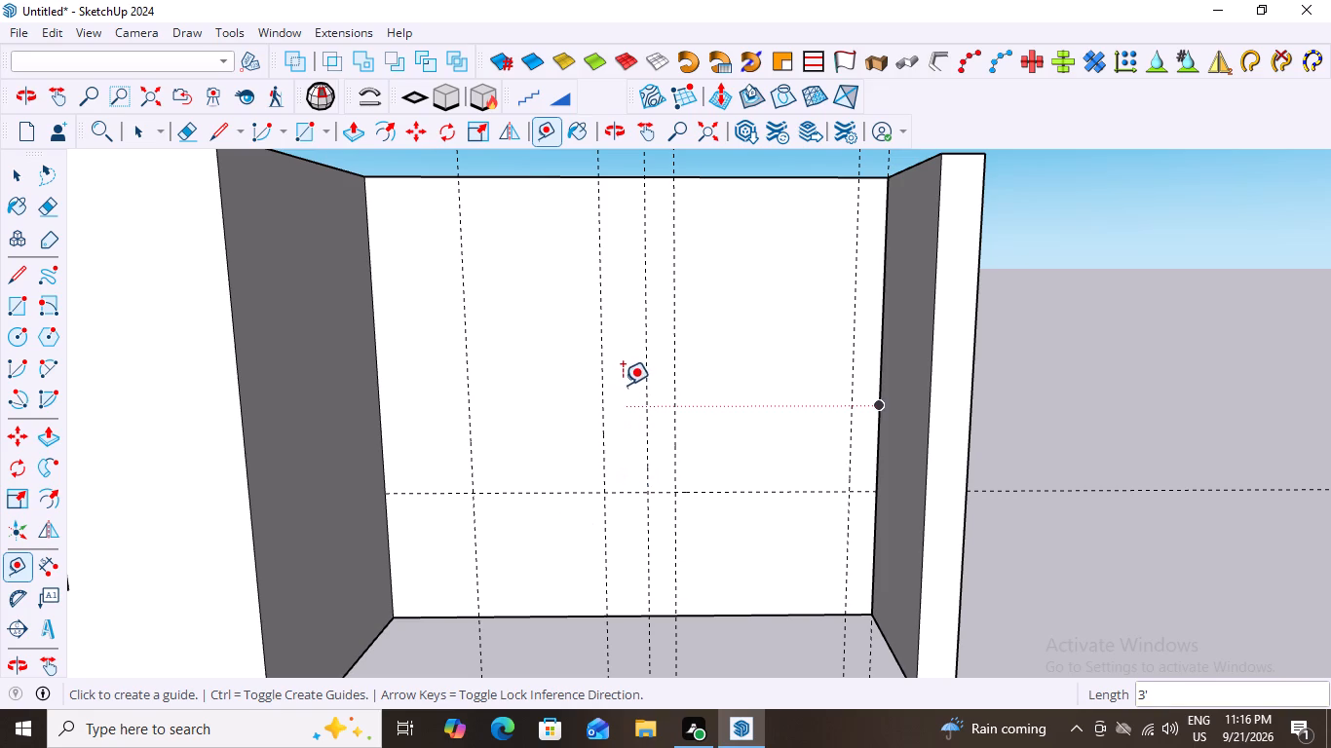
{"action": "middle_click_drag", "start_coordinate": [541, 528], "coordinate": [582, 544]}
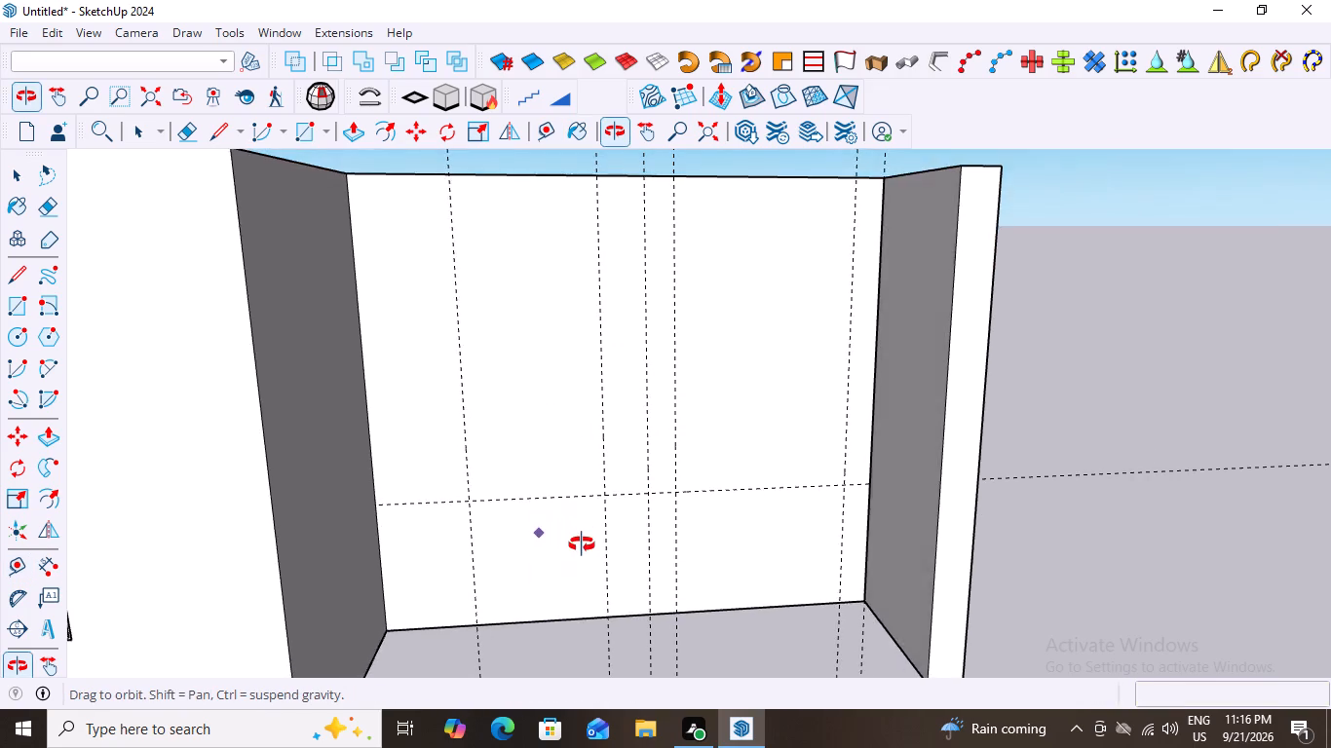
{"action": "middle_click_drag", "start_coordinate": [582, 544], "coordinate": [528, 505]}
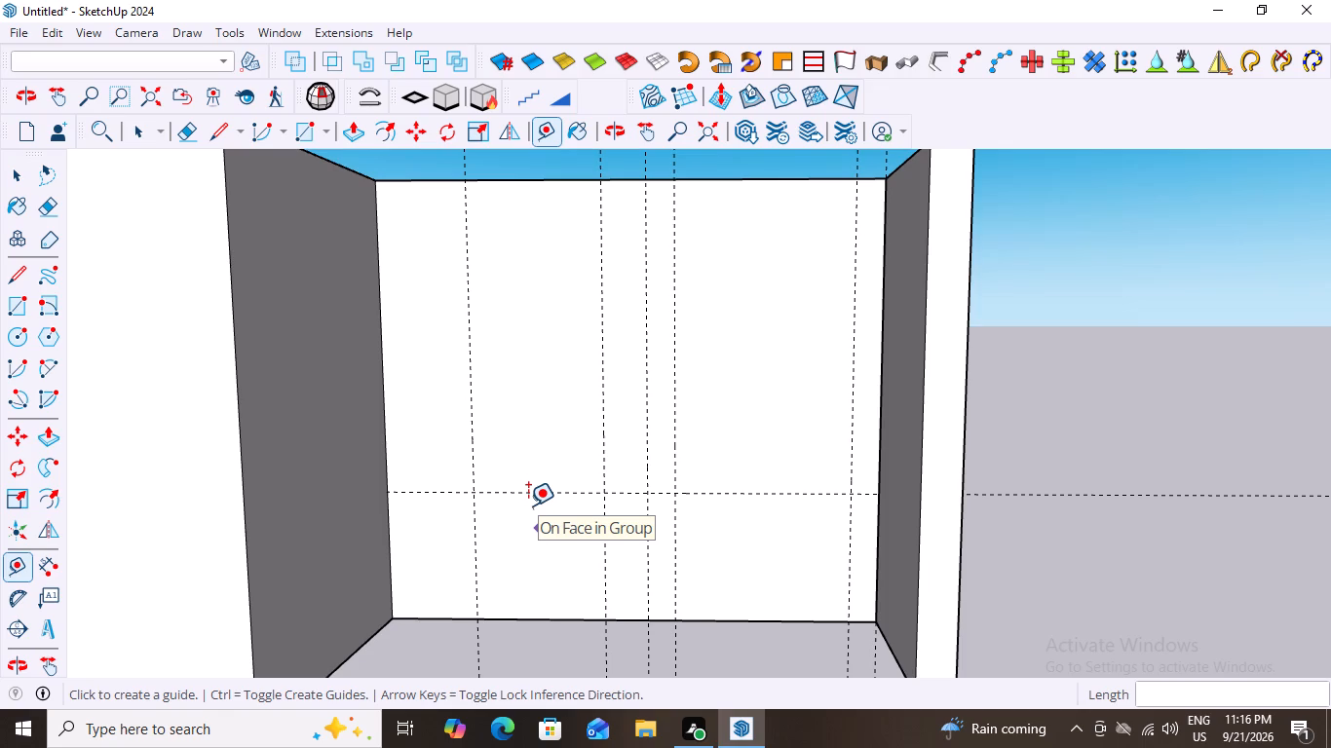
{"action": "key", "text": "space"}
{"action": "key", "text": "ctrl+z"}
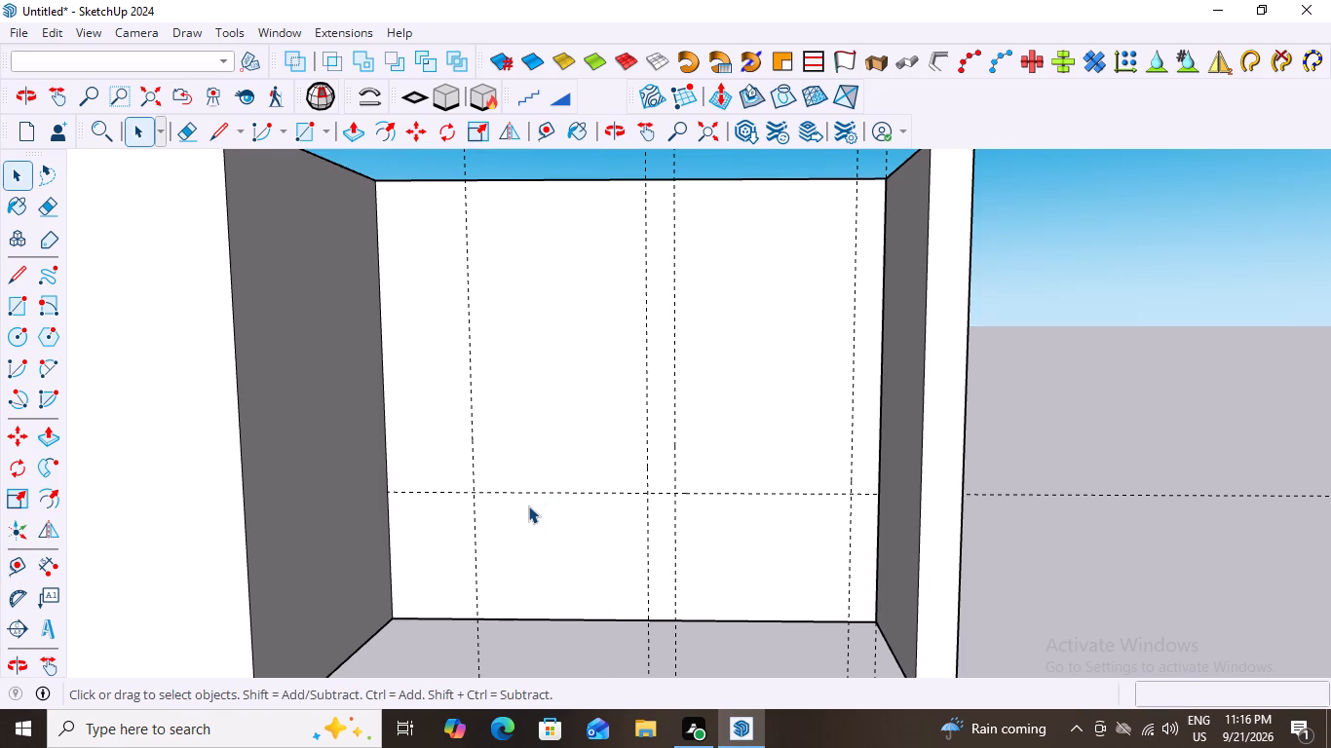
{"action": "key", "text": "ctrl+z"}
Place vertical guides on the recessed wall 1.5' from its corner with the window-side wing and 3' beyond that guide.
{"action": "key", "text": "t"}
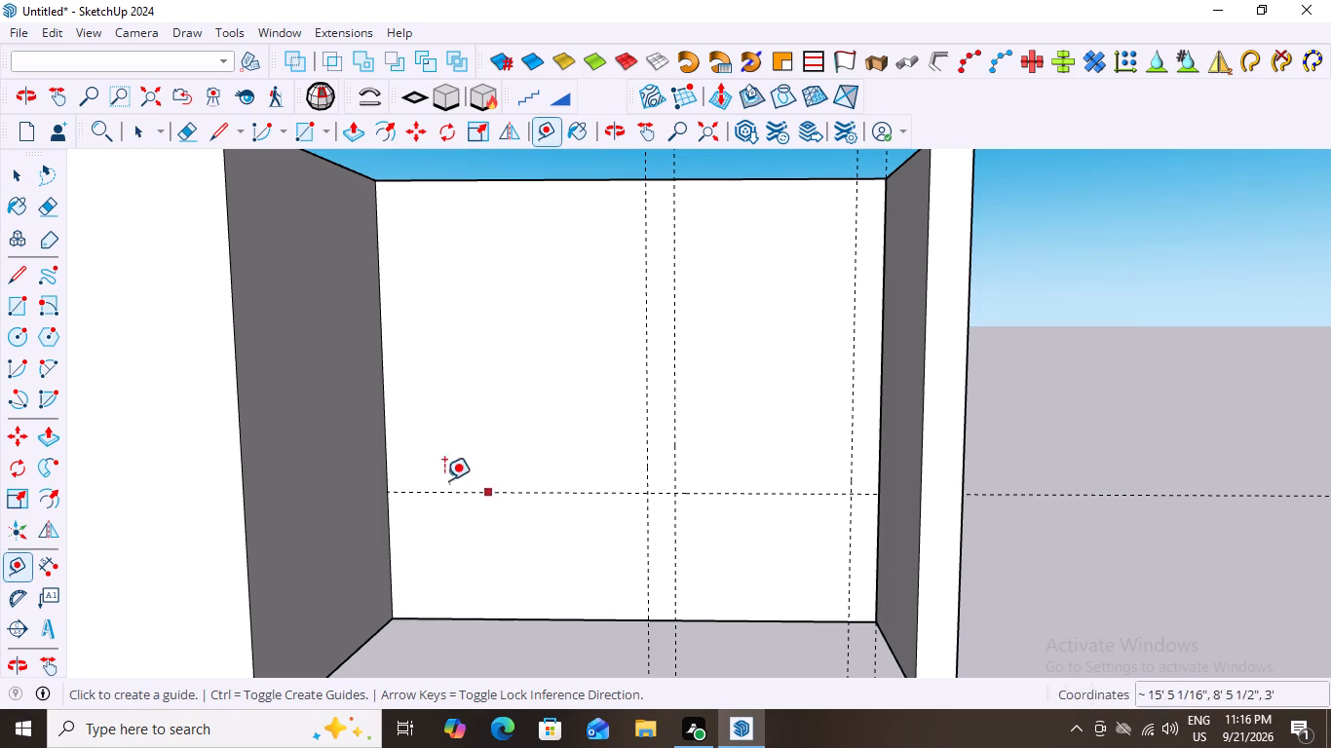
{"action": "left_click", "coordinate": [380, 455]}
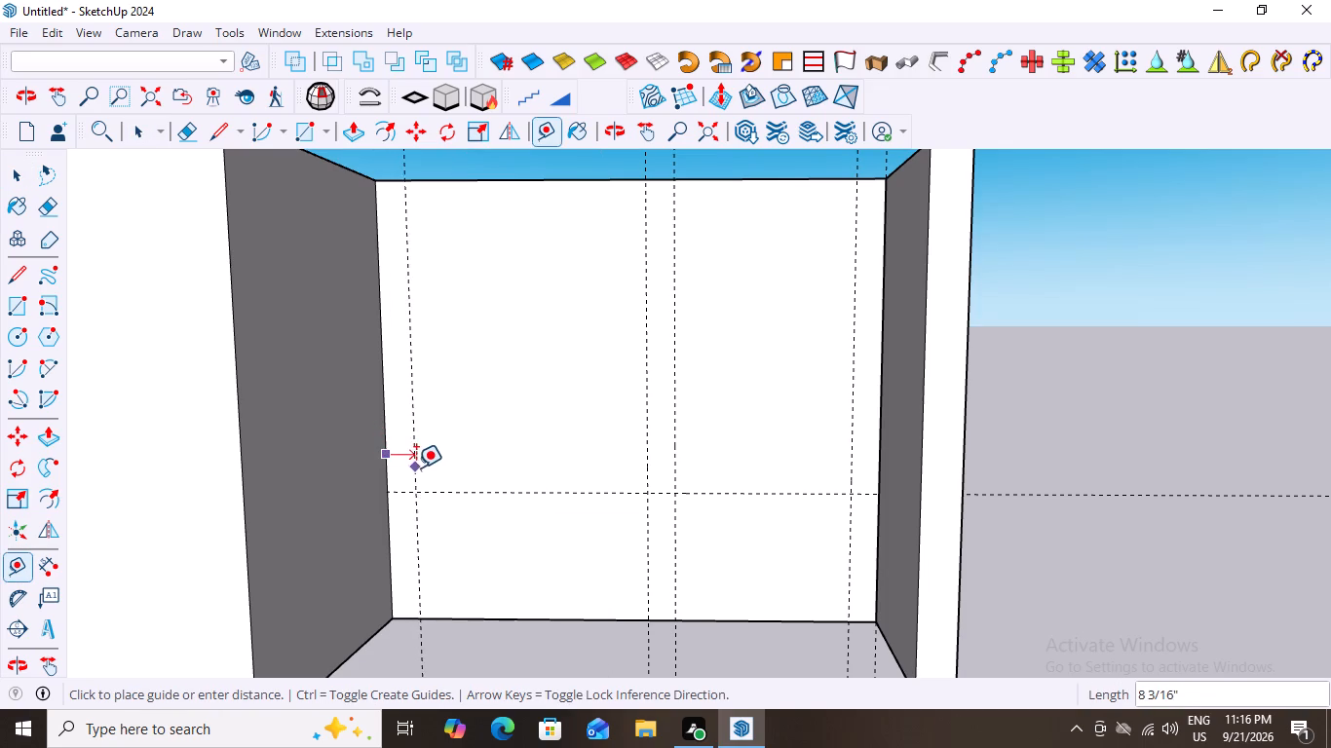
{"action": "type", "text": "1.5'"}
{"action": "key", "text": "Return"}
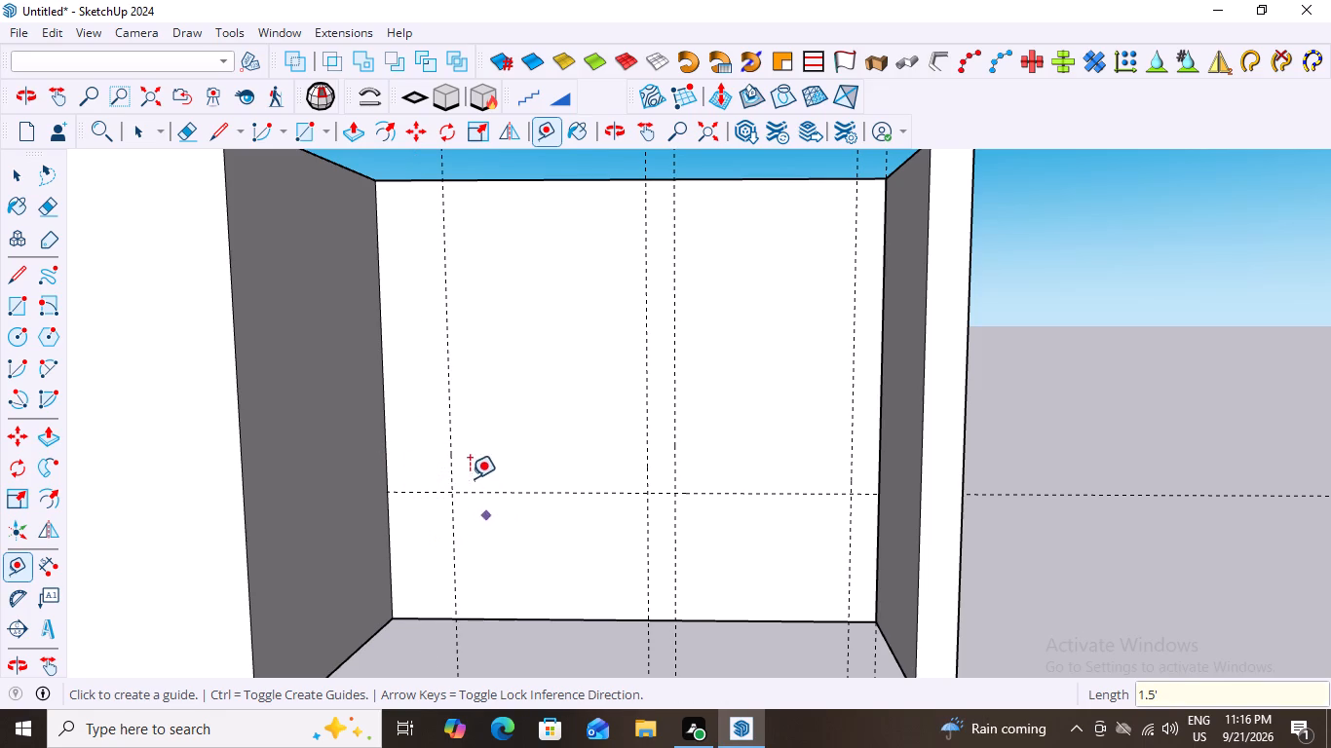
{"action": "left_click", "coordinate": [447, 419]}
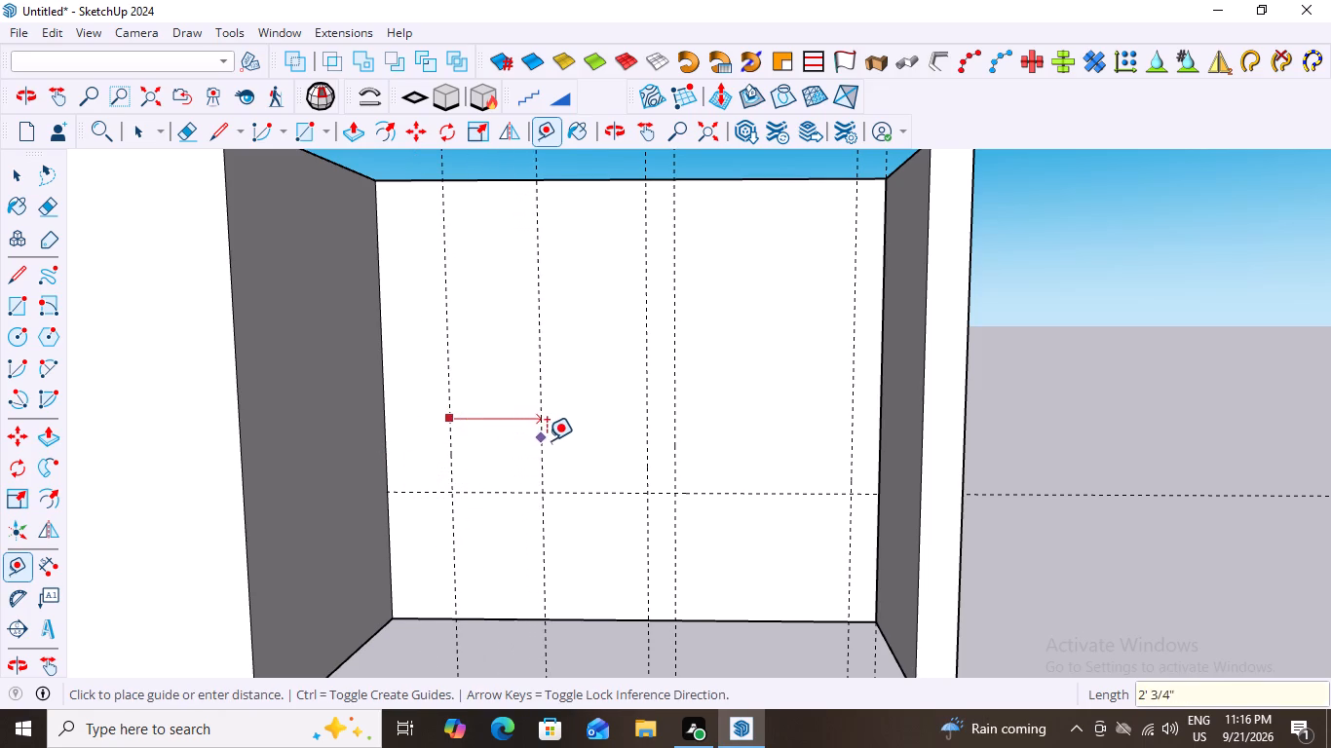
{"action": "type", "text": "3'"}
{"action": "key", "text": "Return"}
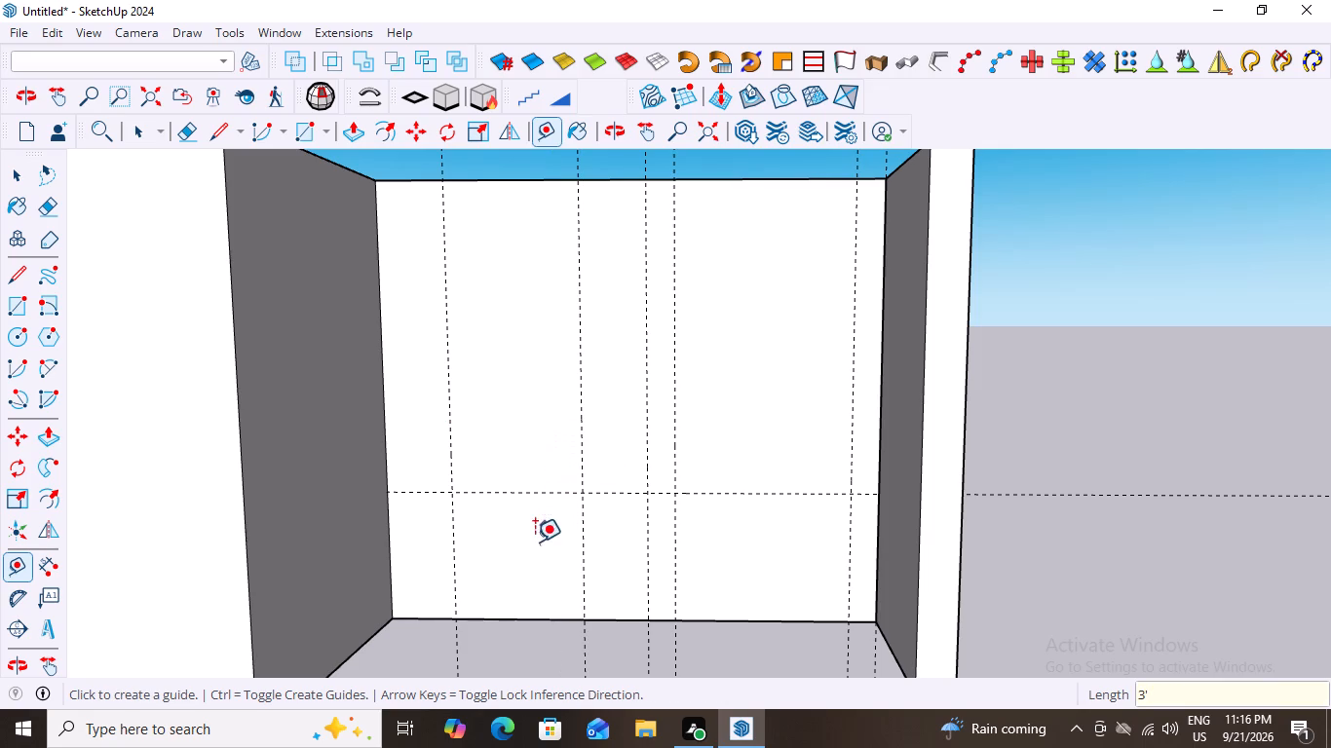
Examine the vertical guide layout on the recessed wall in relation to its corners and the window-side wing.
{"action": "middle_click_drag", "start_coordinate": [529, 546], "coordinate": [495, 542]}
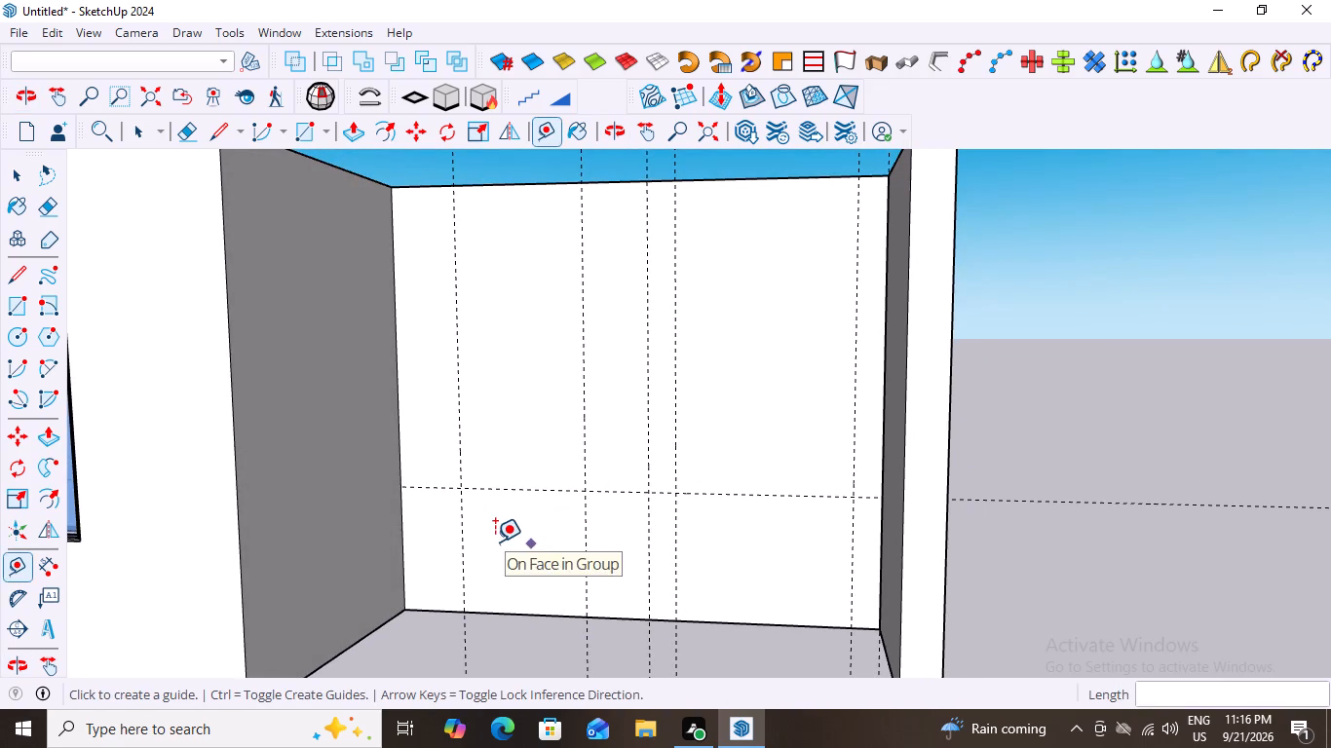
{"action": "key", "text": "space"}
{"action": "scroll", "coordinate": [905, 467], "scroll_direction": "down", "scroll_amount": 3}
{"action": "middle_click_drag", "start_coordinate": [826, 534], "coordinate": [870, 554]}
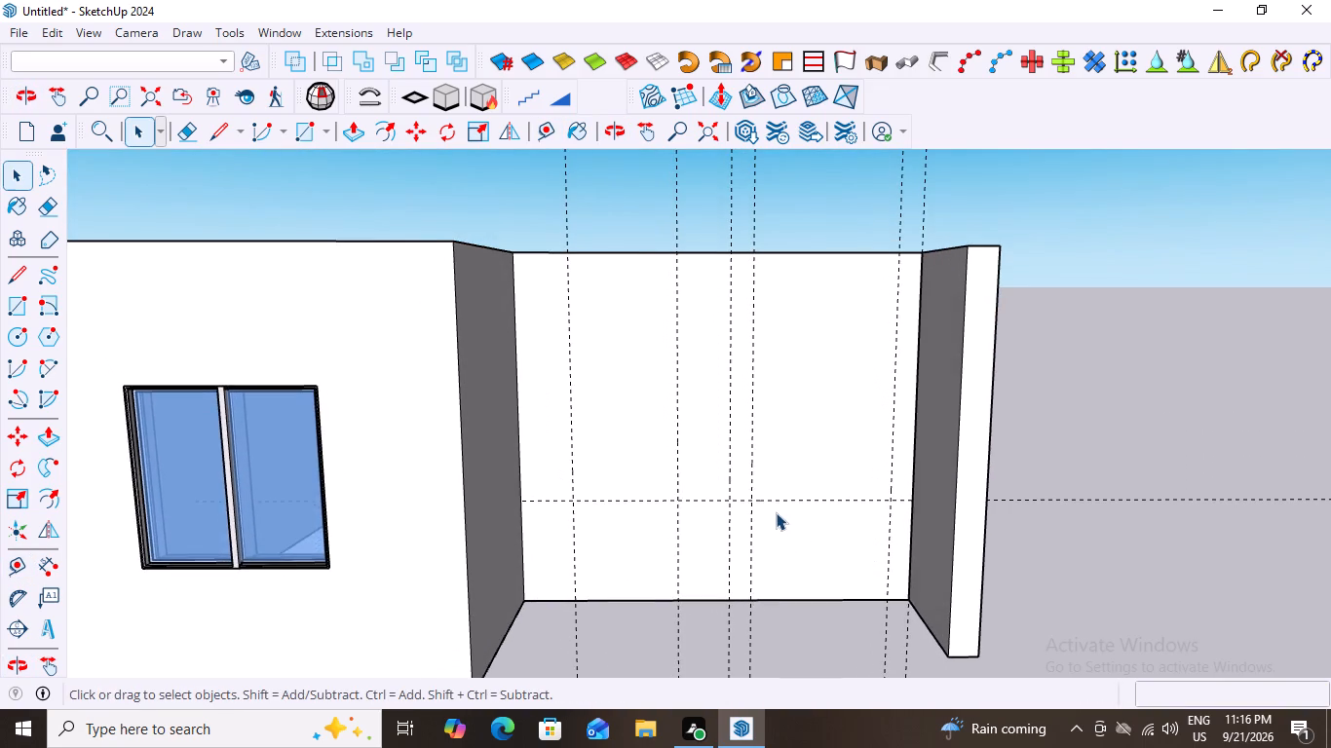
{"action": "scroll", "coordinate": [773, 512], "scroll_direction": "up", "scroll_amount": 1}
{"action": "middle_click_drag", "start_coordinate": [752, 550], "coordinate": [765, 525]}
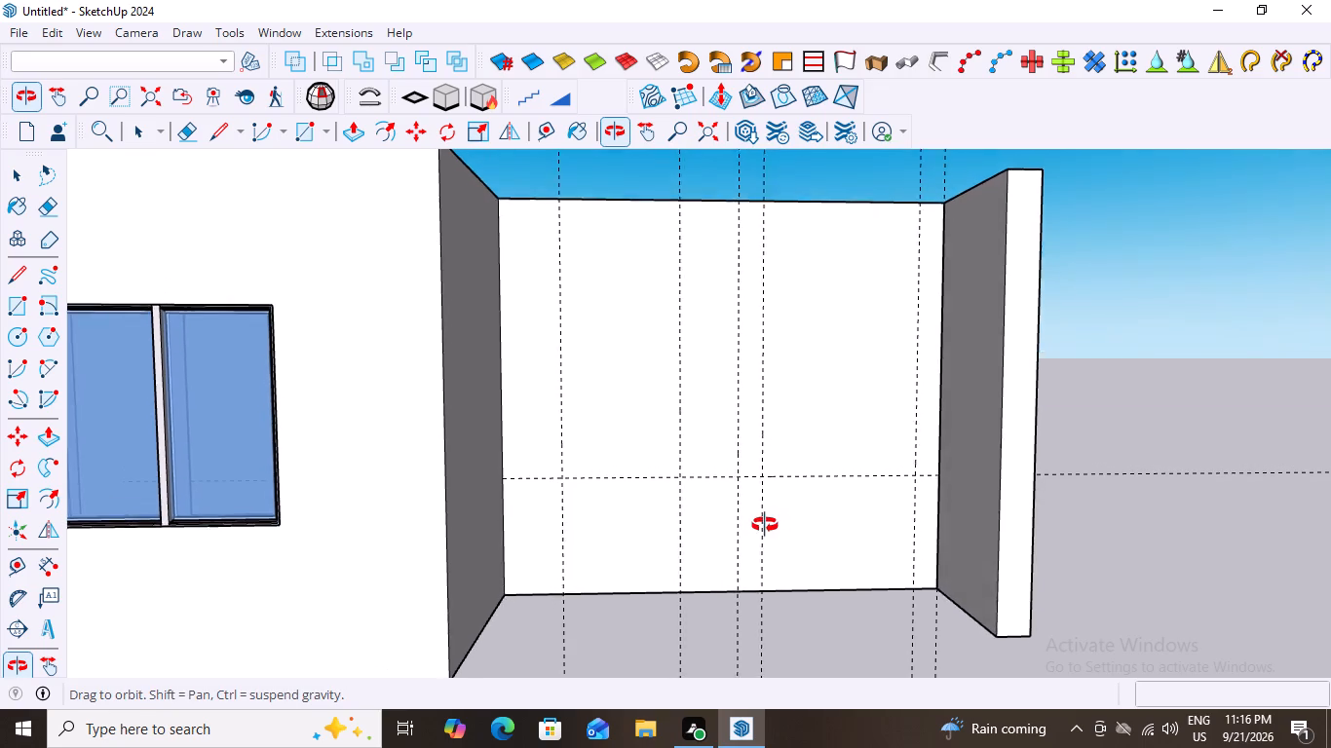
{"action": "middle_click_drag", "start_coordinate": [765, 525], "coordinate": [764, 525]}
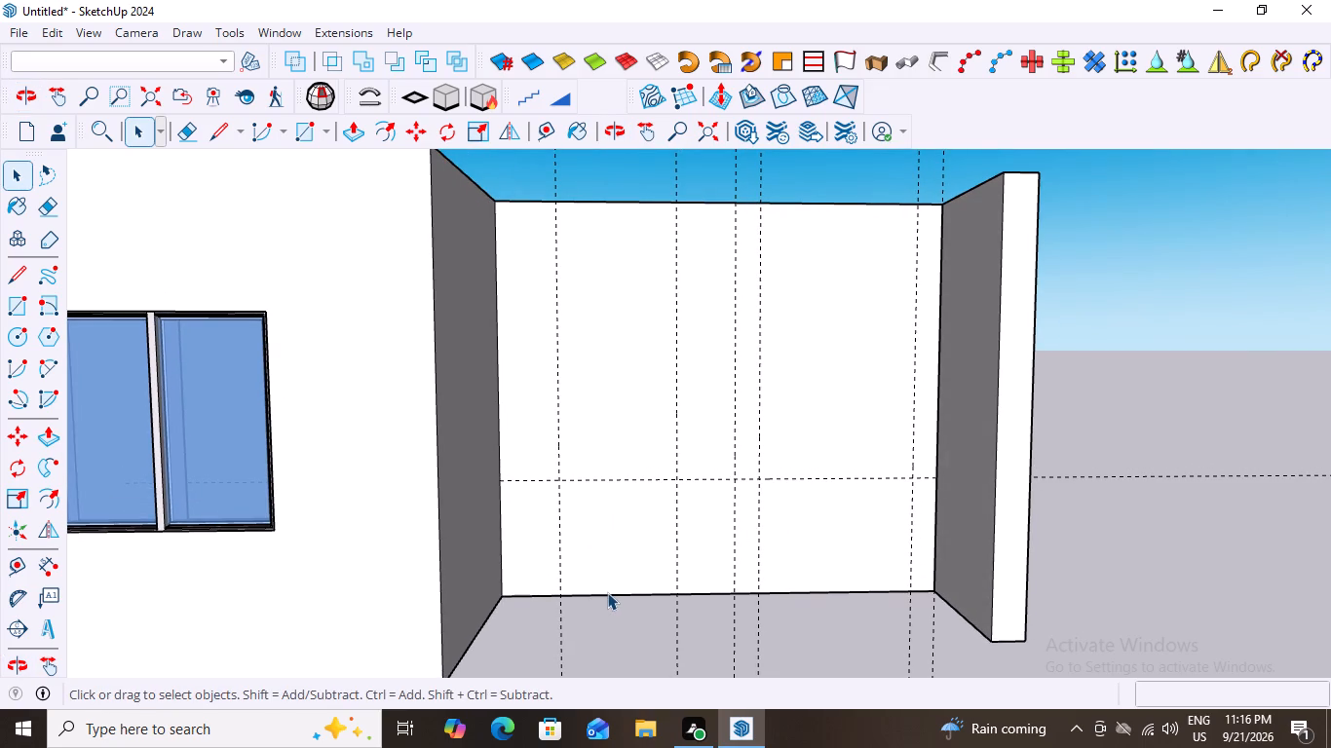
{"action": "left_click", "coordinate": [593, 592]}
{"action": "left_click", "coordinate": [593, 592]}
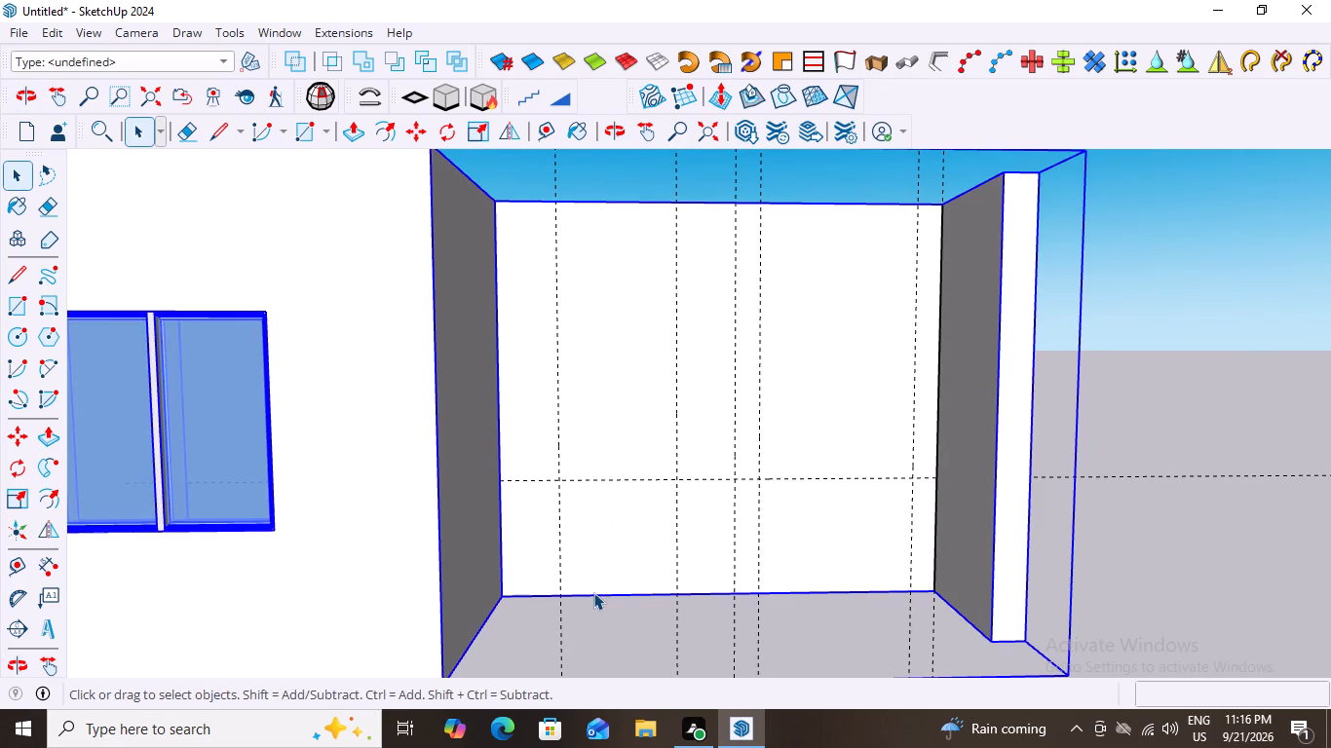
{"action": "left_click", "coordinate": [1145, 368]}
{"action": "scroll", "coordinate": [763, 529], "scroll_direction": "up", "scroll_amount": 2}
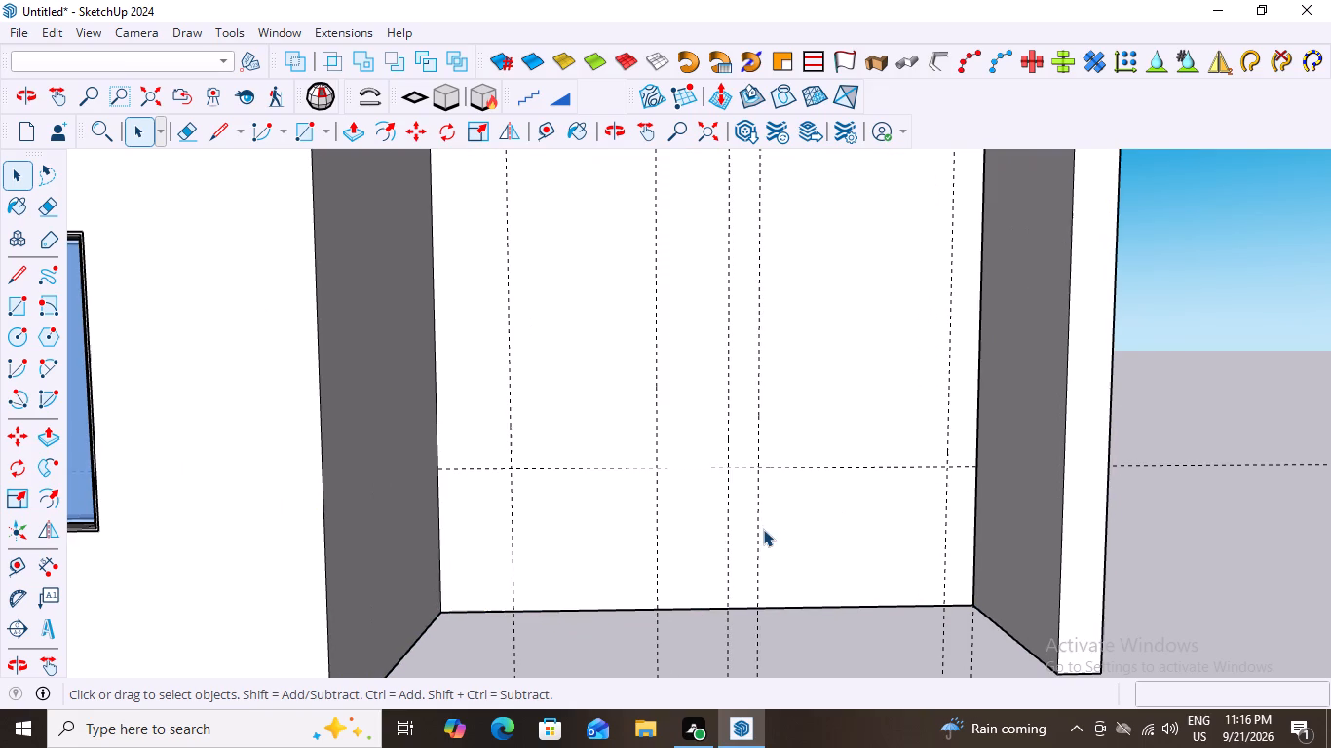
{"action": "scroll", "coordinate": [728, 506], "scroll_direction": "down", "scroll_amount": 2}
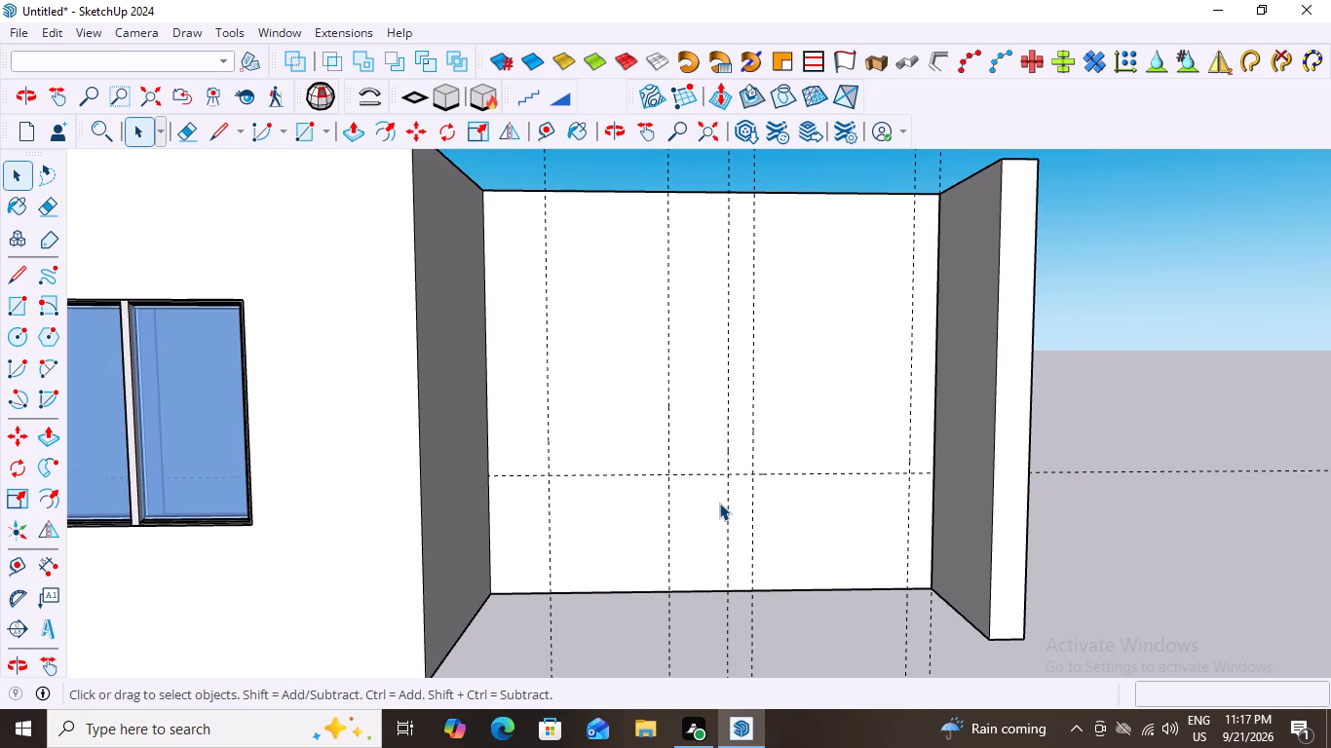
{"action": "scroll", "coordinate": [721, 502], "scroll_direction": "down", "scroll_amount": 2}
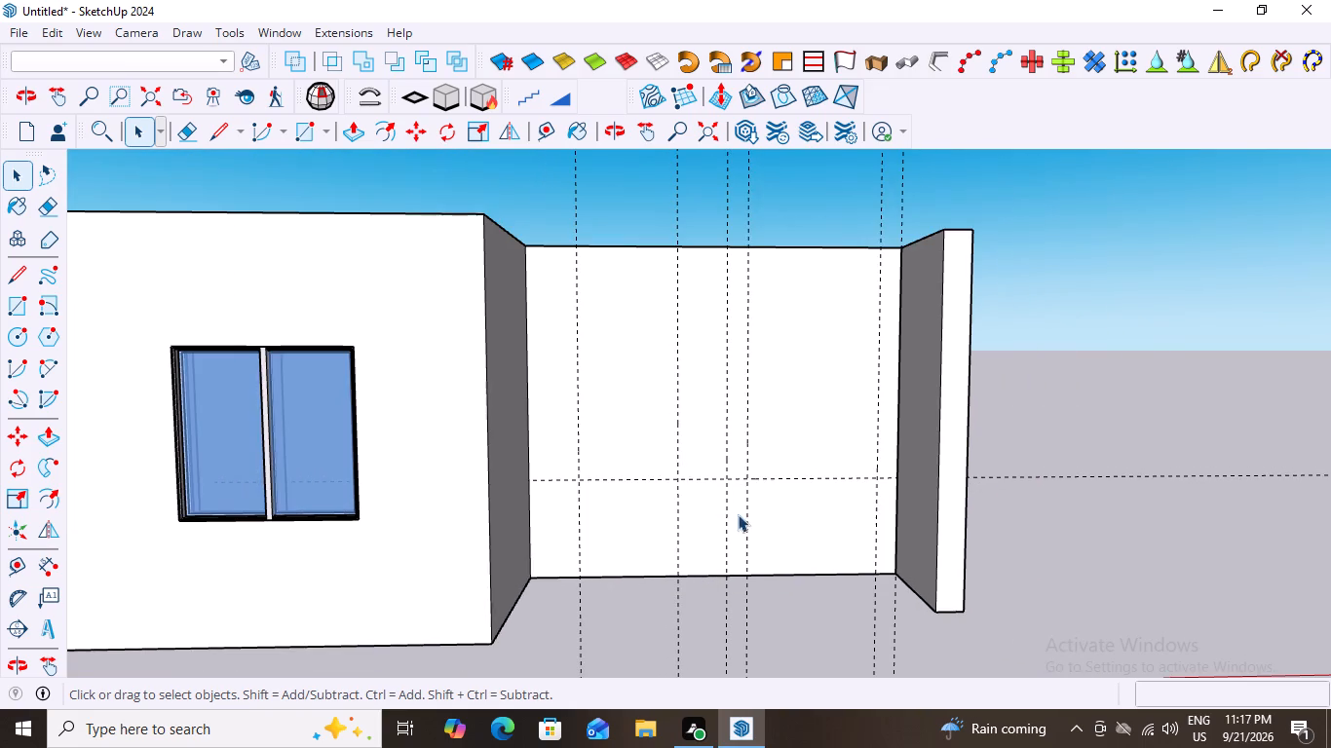
{"action": "scroll", "coordinate": [842, 531], "scroll_direction": "up", "scroll_amount": 3}
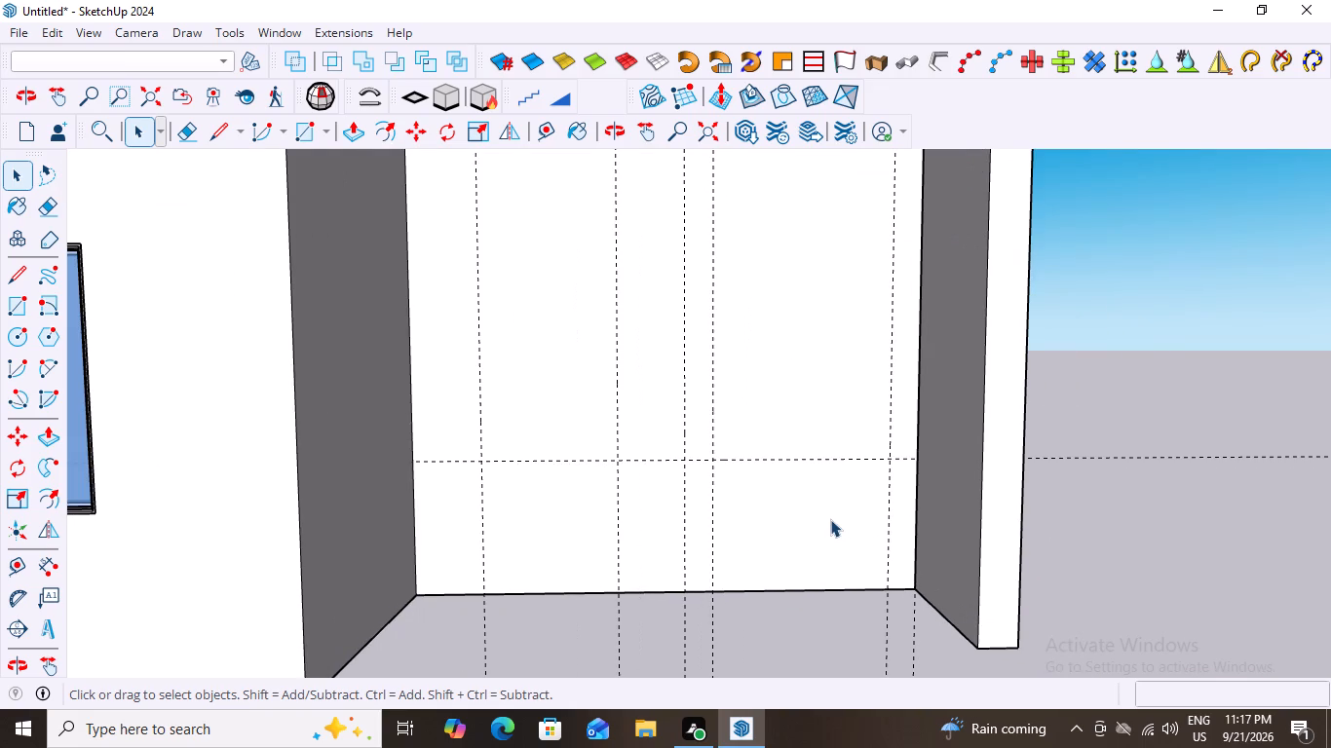
Place a horizontal guide on the recessed wall 4' above the existing horizontal guide.
{"action": "key", "text": "t"}
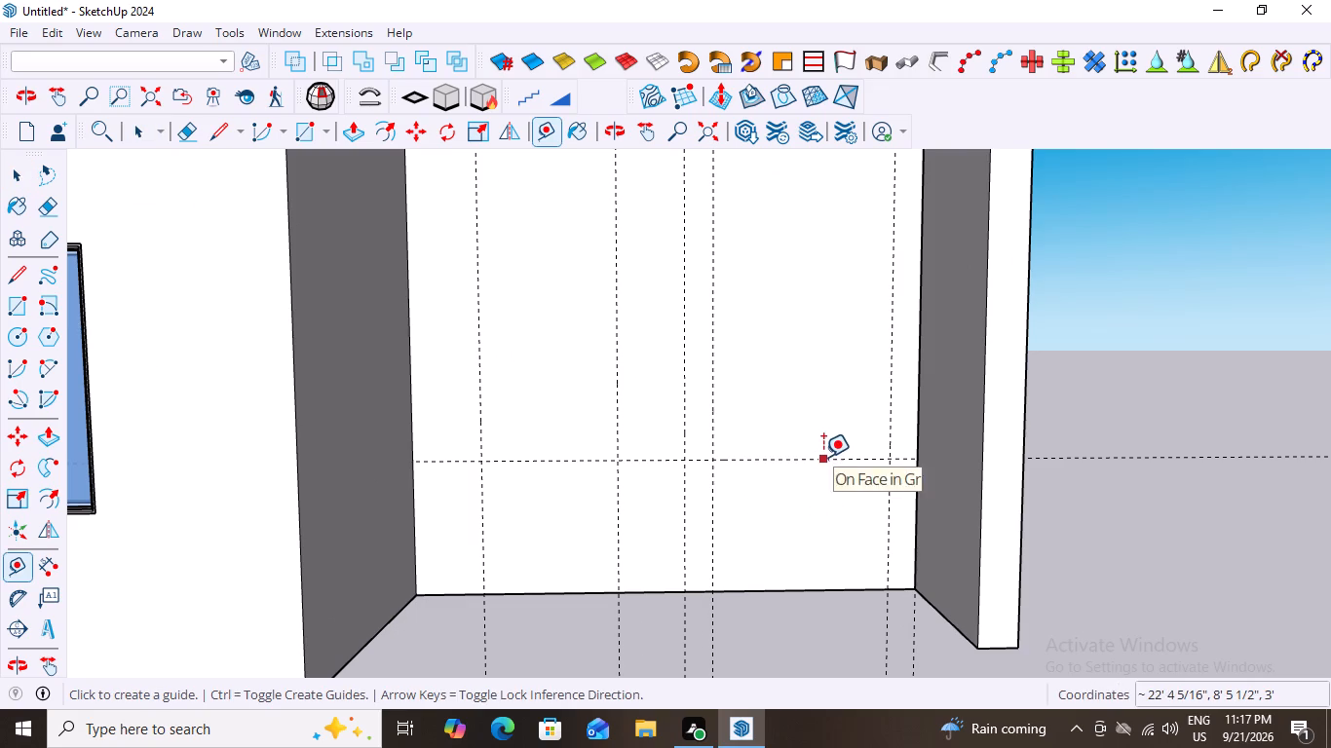
{"action": "left_click", "coordinate": [823, 457]}
{"action": "scroll", "coordinate": [812, 275], "scroll_direction": "down", "scroll_amount": 3}
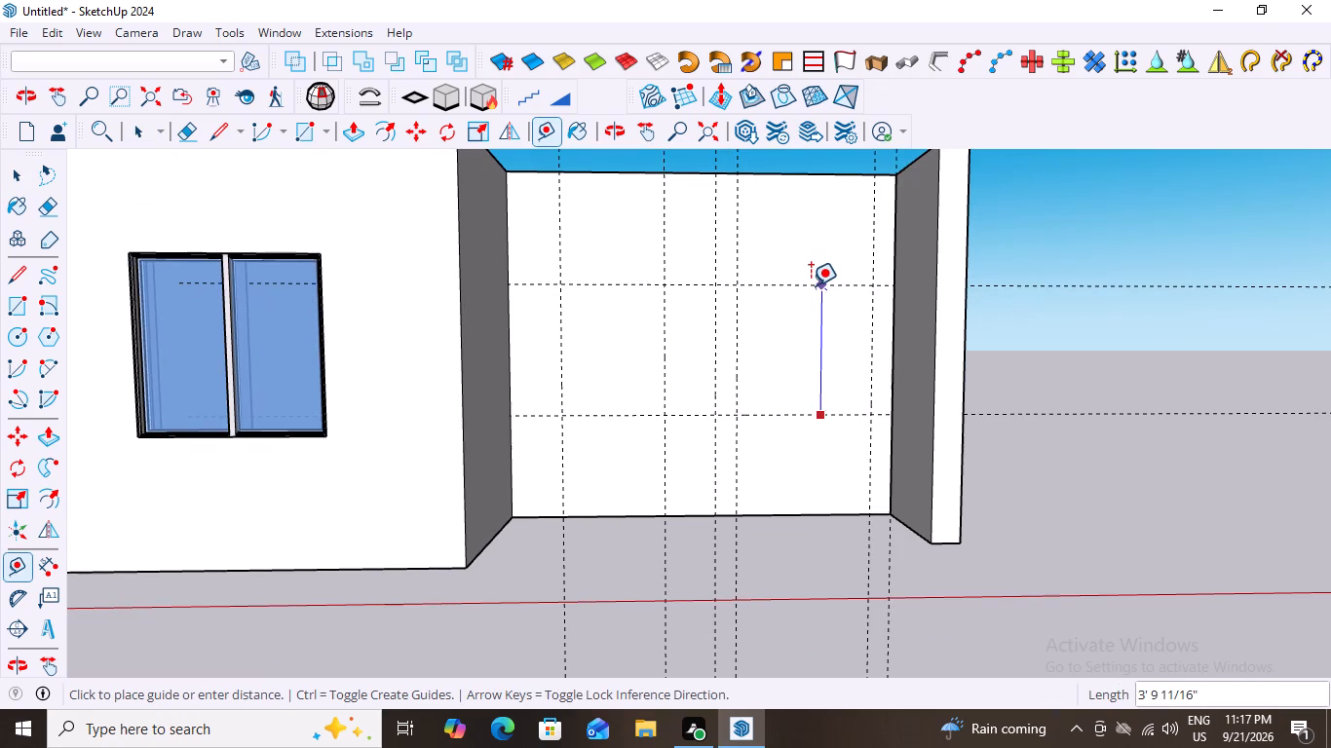
{"action": "type", "text": "4'"}
{"action": "key", "text": "Return"}
{"action": "key", "text": "space"}
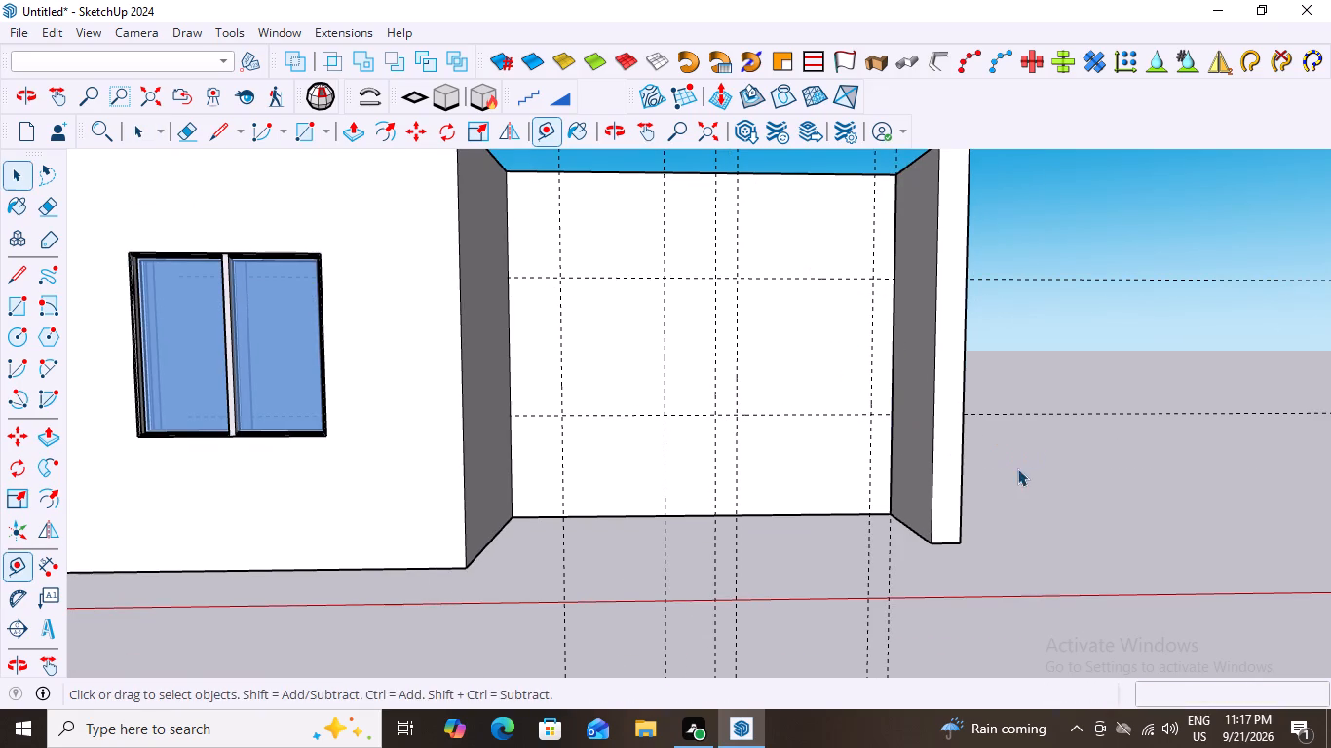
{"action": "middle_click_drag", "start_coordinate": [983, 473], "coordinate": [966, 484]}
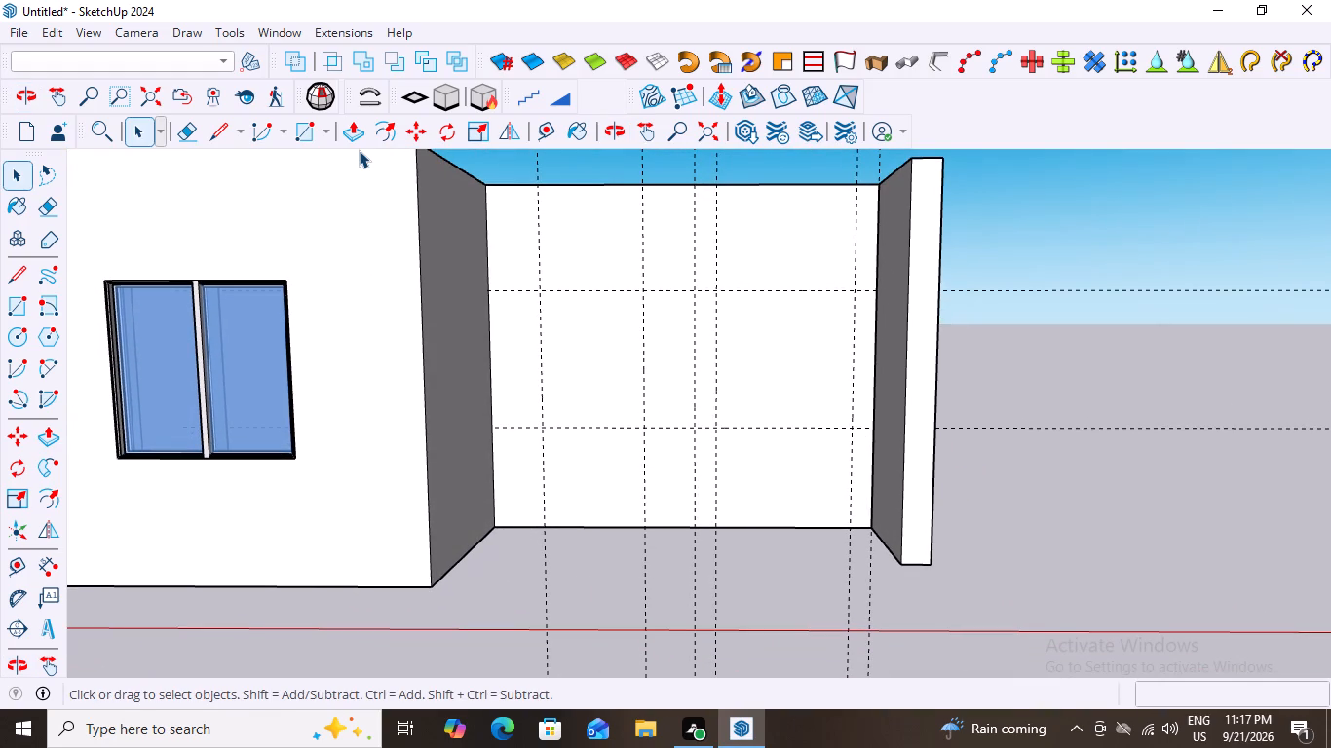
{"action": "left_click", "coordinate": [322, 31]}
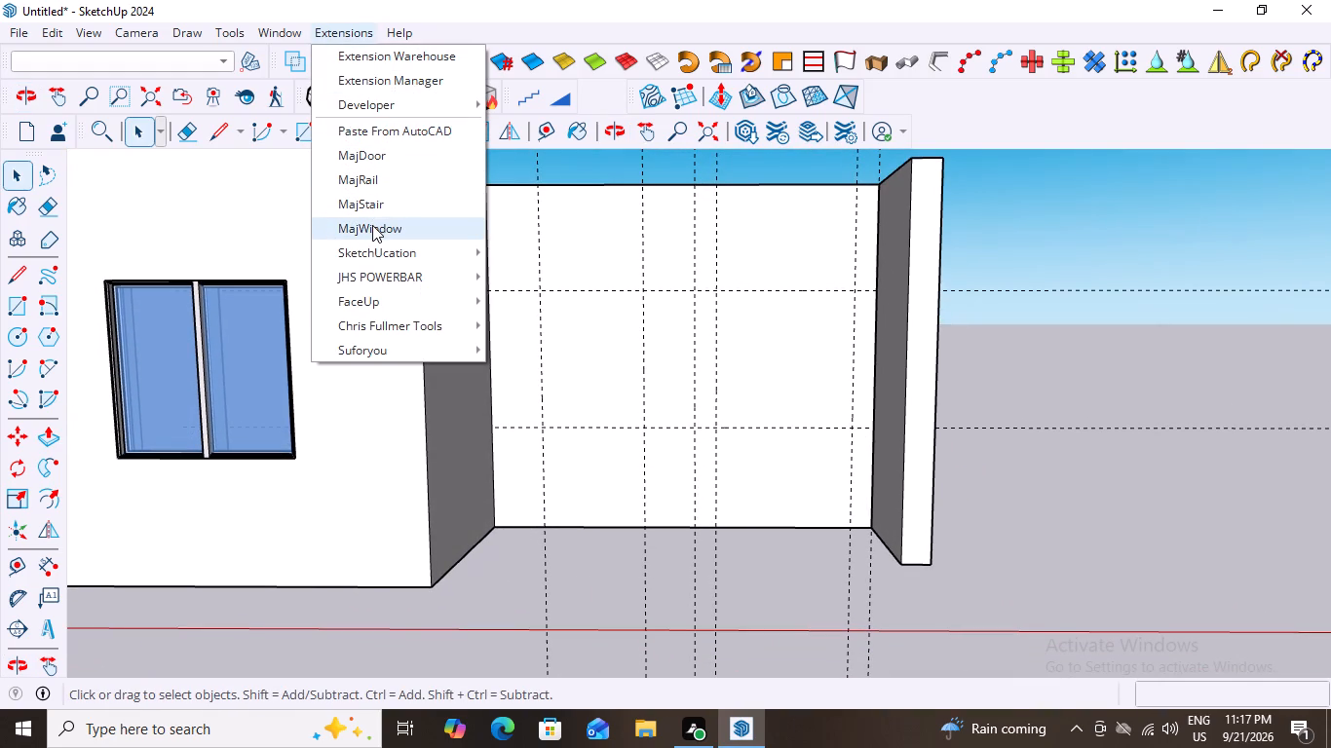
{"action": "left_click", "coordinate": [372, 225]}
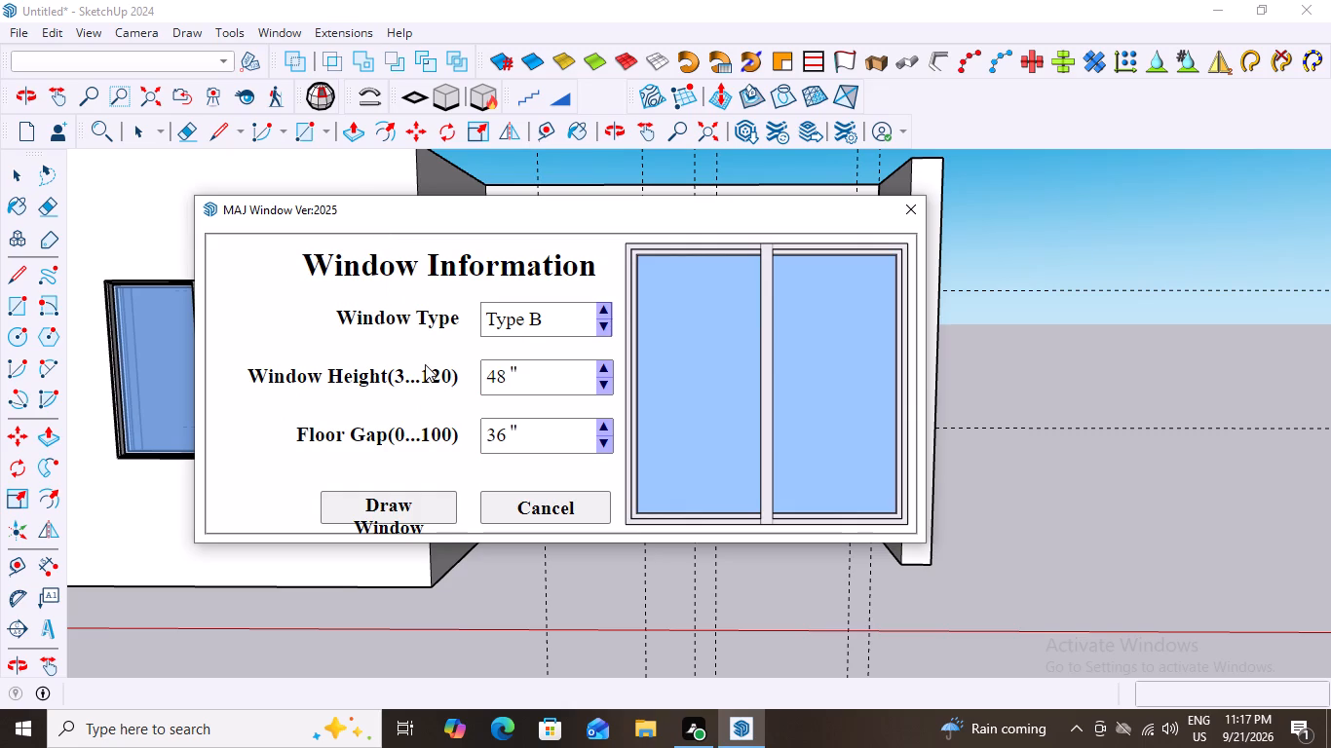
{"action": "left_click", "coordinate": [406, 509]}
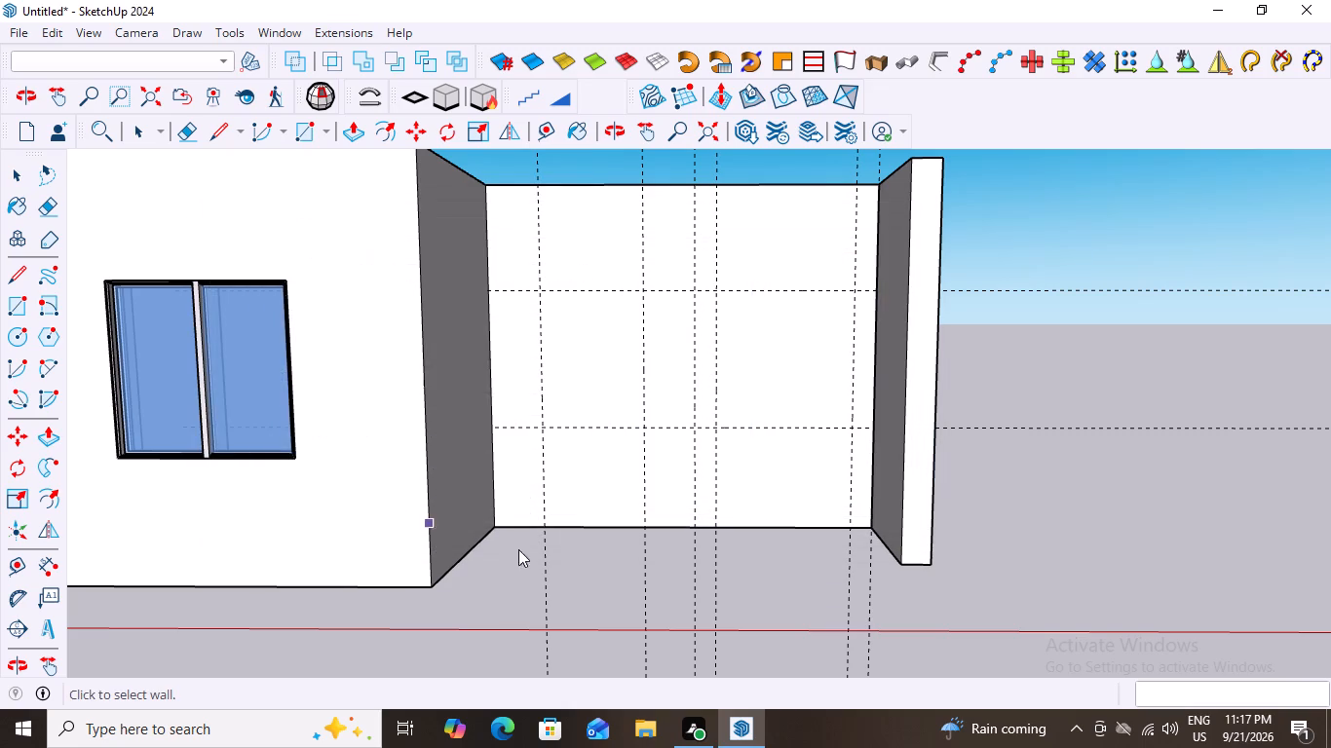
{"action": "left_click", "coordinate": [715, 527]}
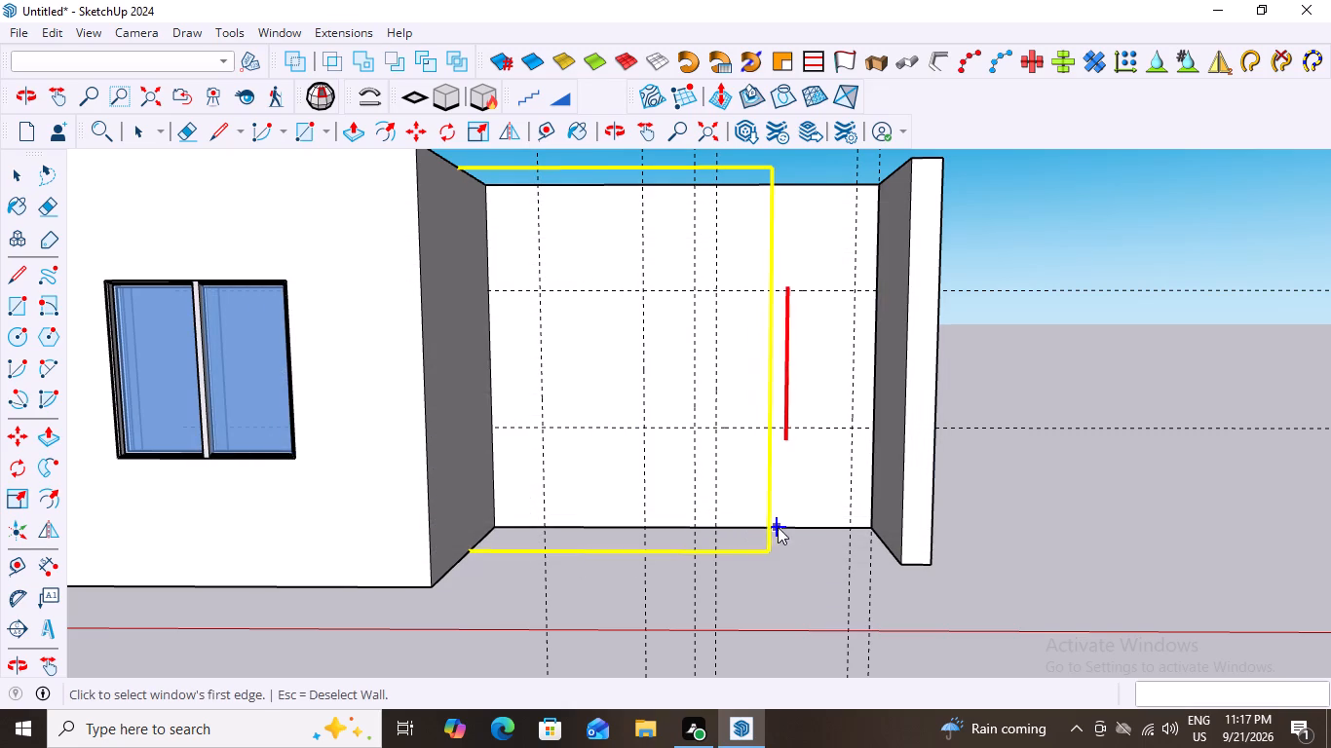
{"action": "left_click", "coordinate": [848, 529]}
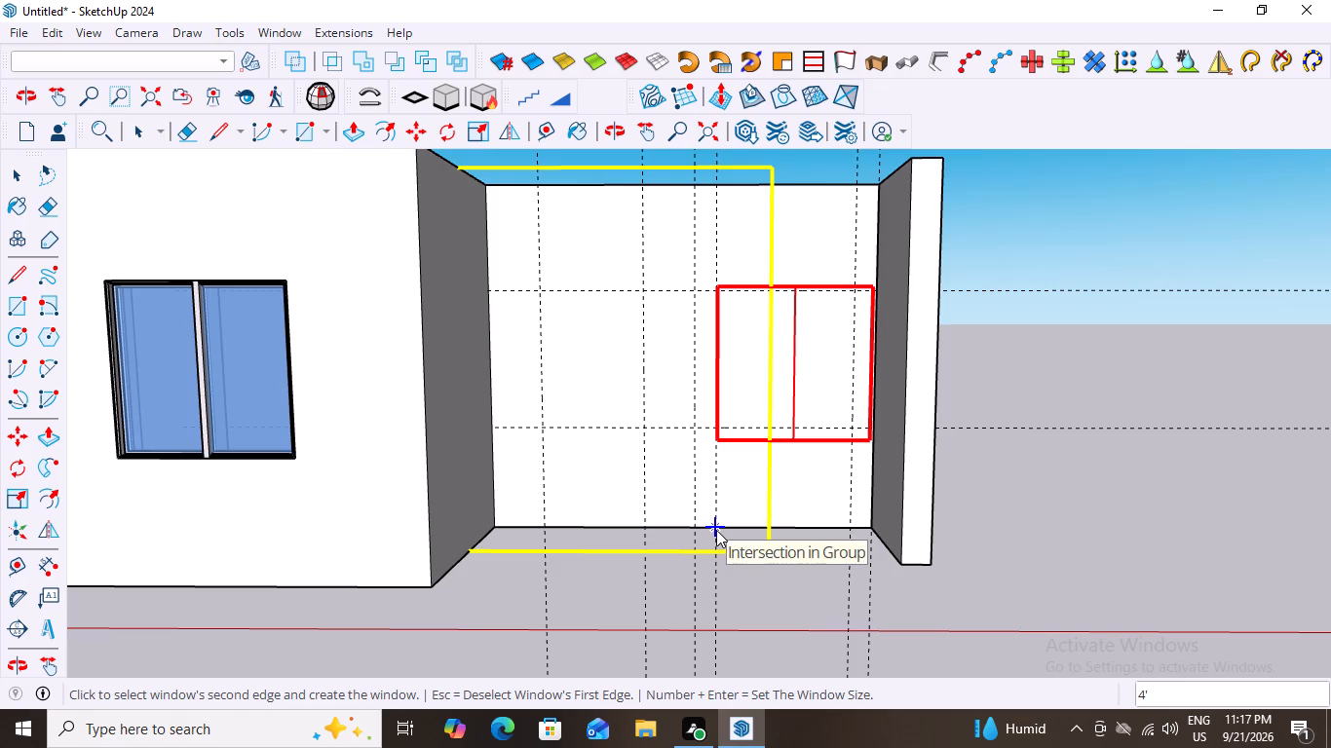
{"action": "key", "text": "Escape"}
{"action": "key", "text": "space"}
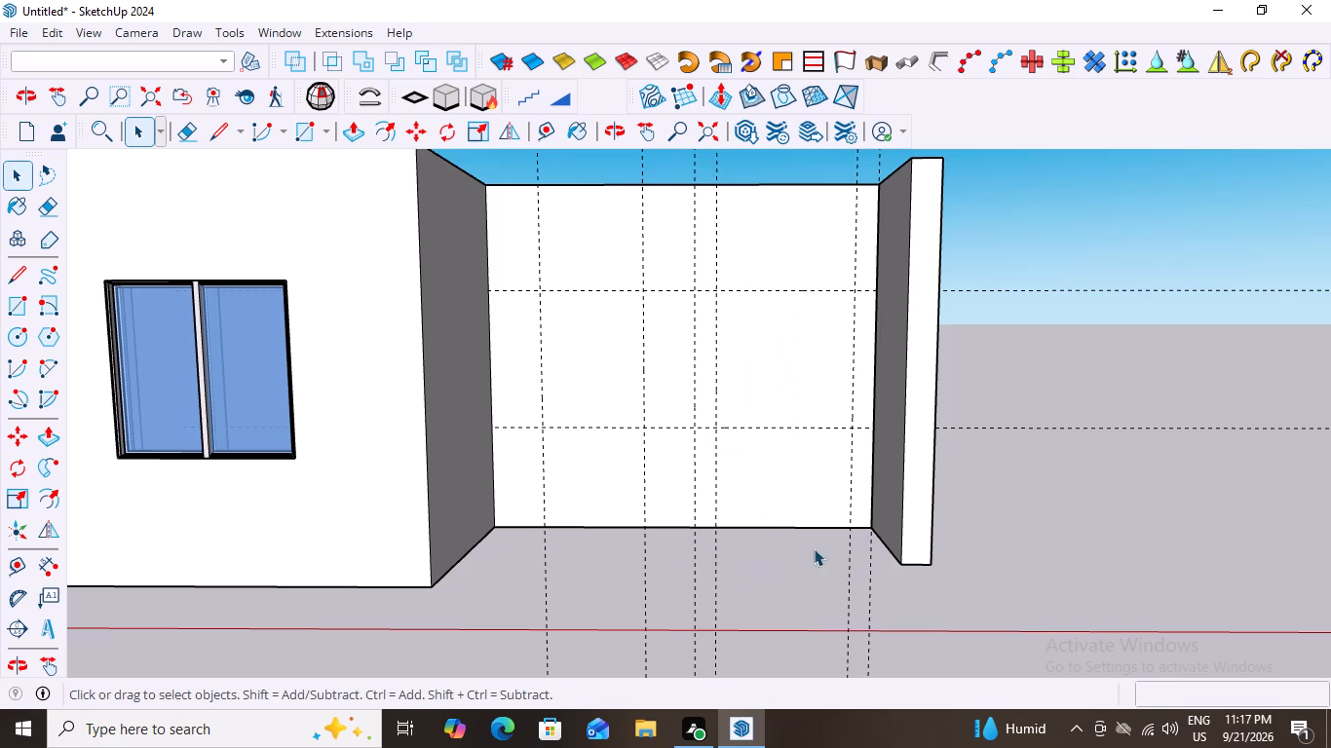
Measure the recessed wall's guide spacing: between the two vertical window guides, between the horizontal guides, and from the wall base to the lower guide.
{"action": "scroll", "coordinate": [806, 388], "scroll_direction": "up", "scroll_amount": 1}
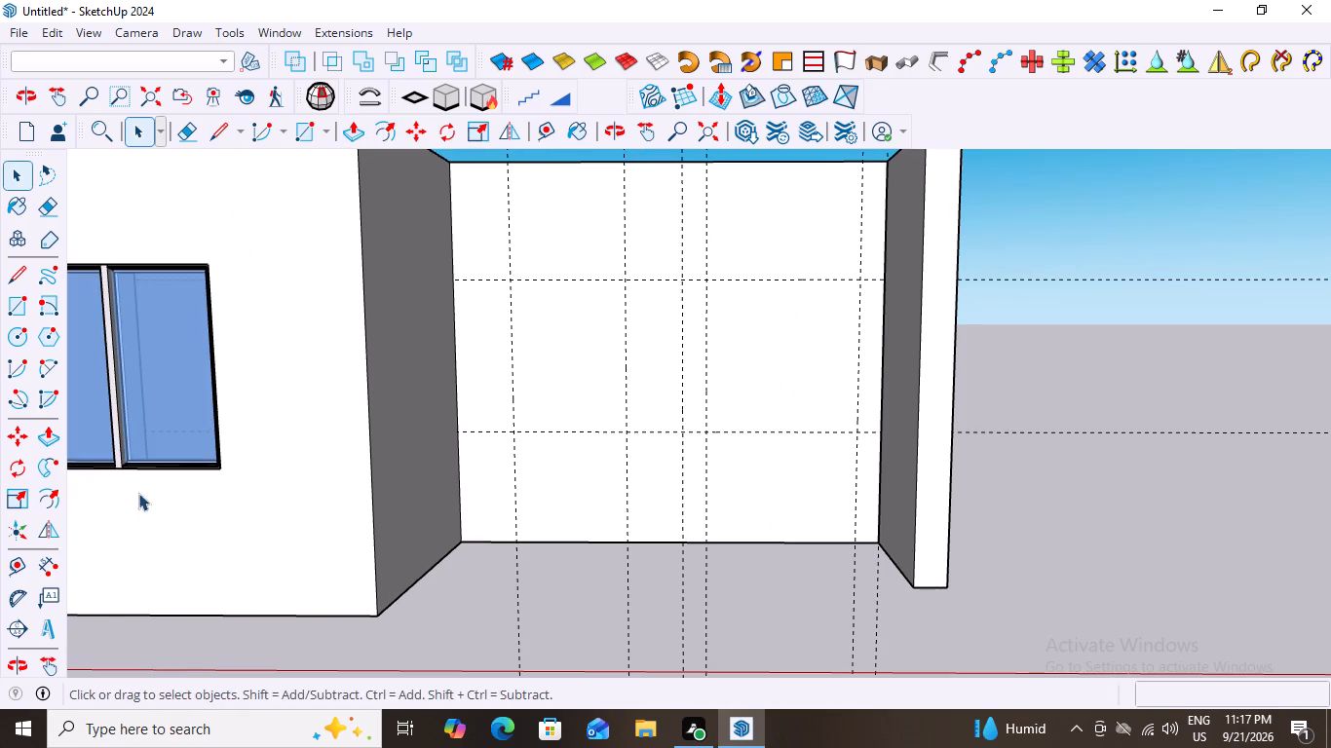
{"action": "left_click_drag", "start_coordinate": [50, 566], "coordinate": [63, 562]}
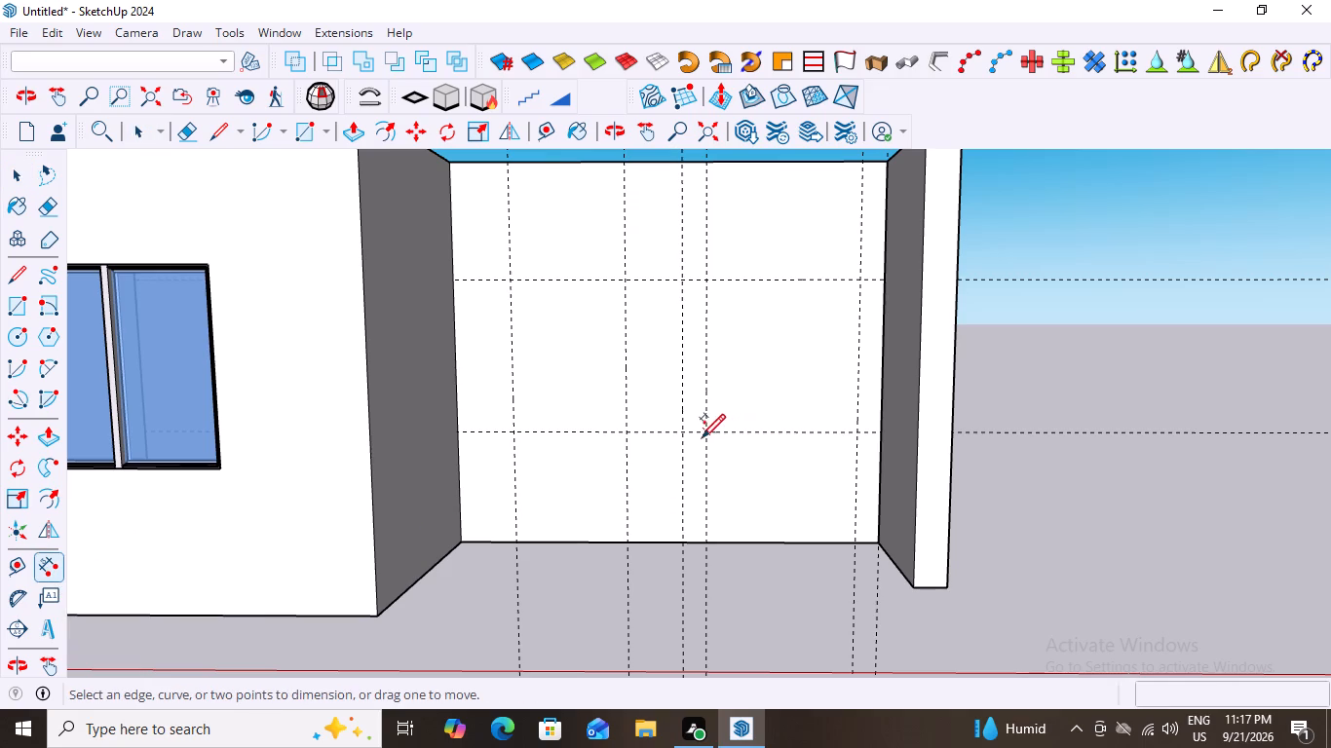
{"action": "left_click", "coordinate": [704, 434]}
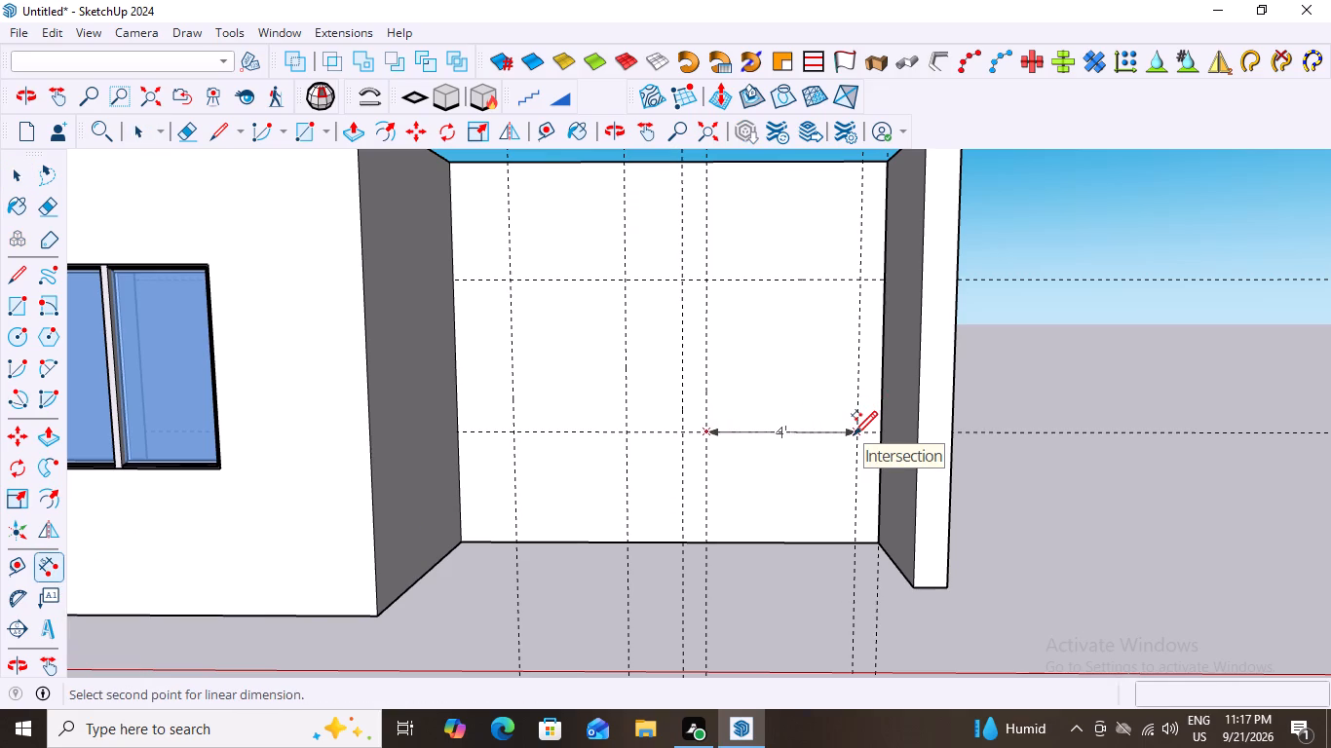
{"action": "key", "text": "space"}
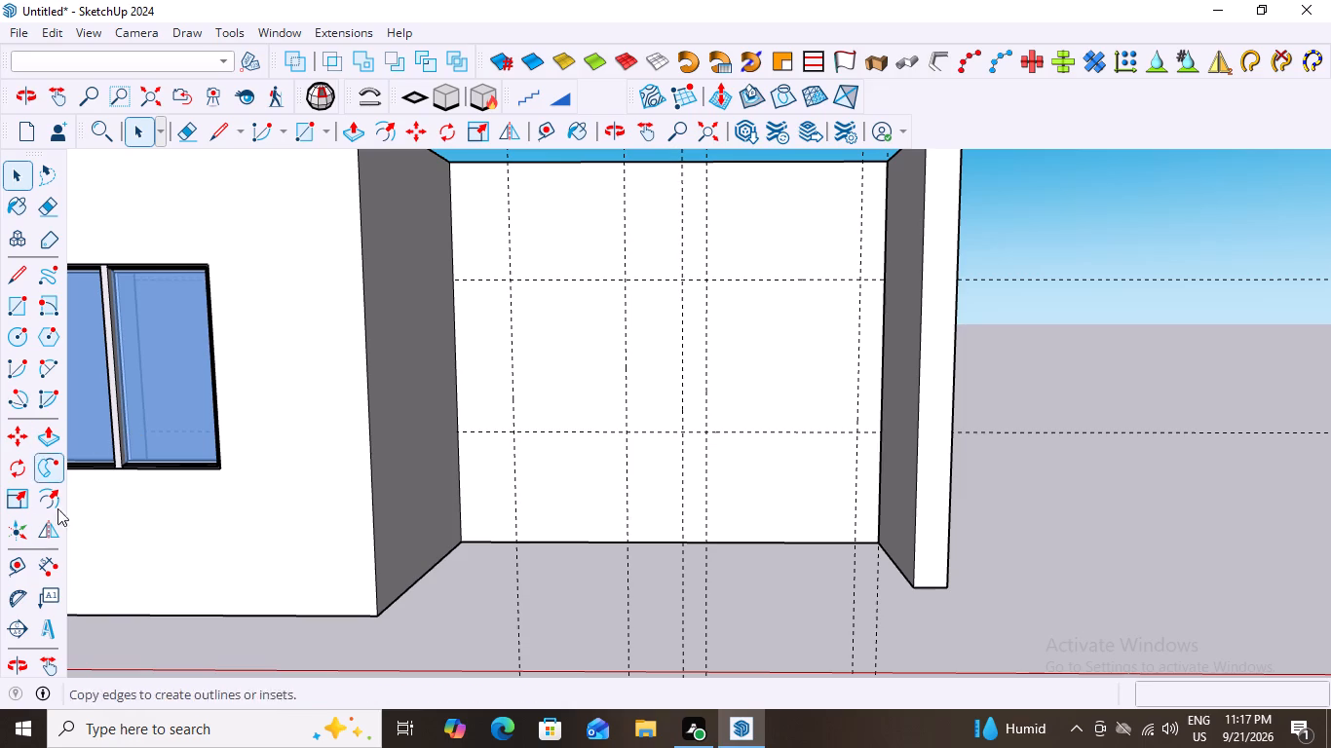
{"action": "left_click", "coordinate": [42, 563]}
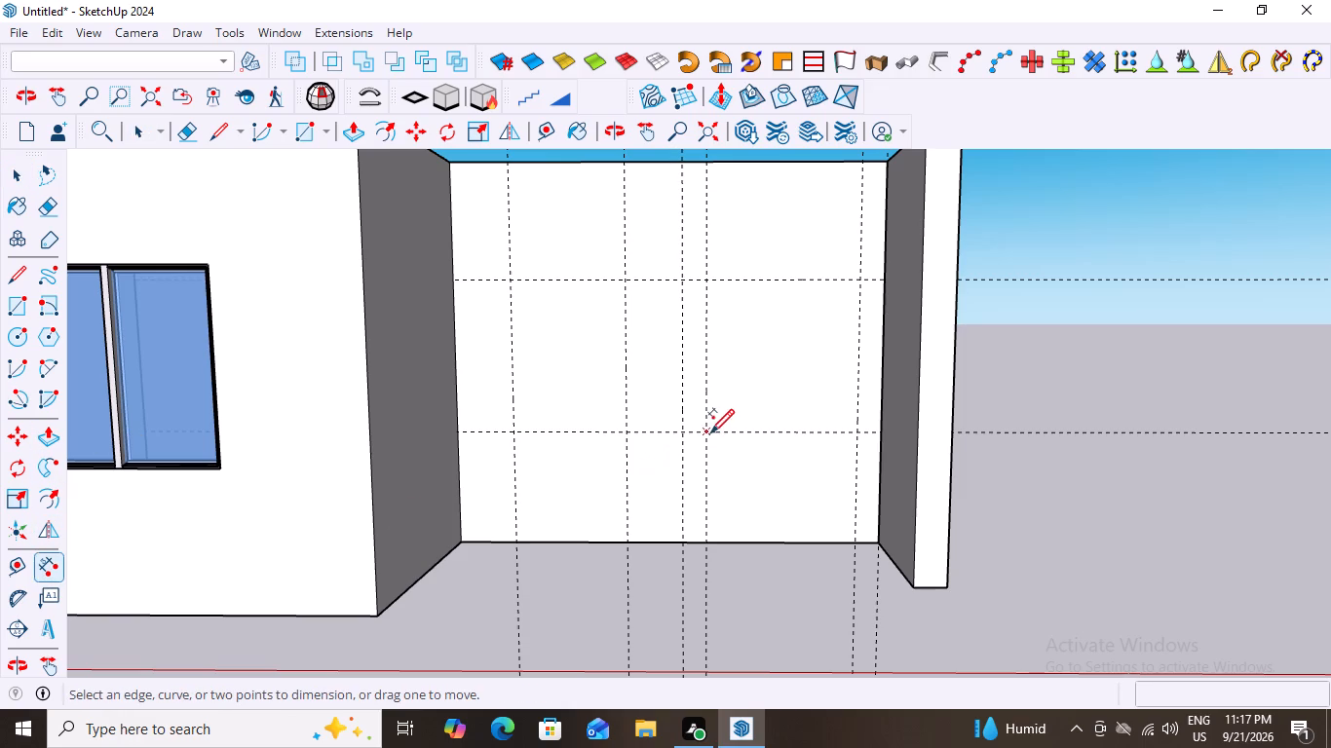
{"action": "left_click", "coordinate": [710, 431]}
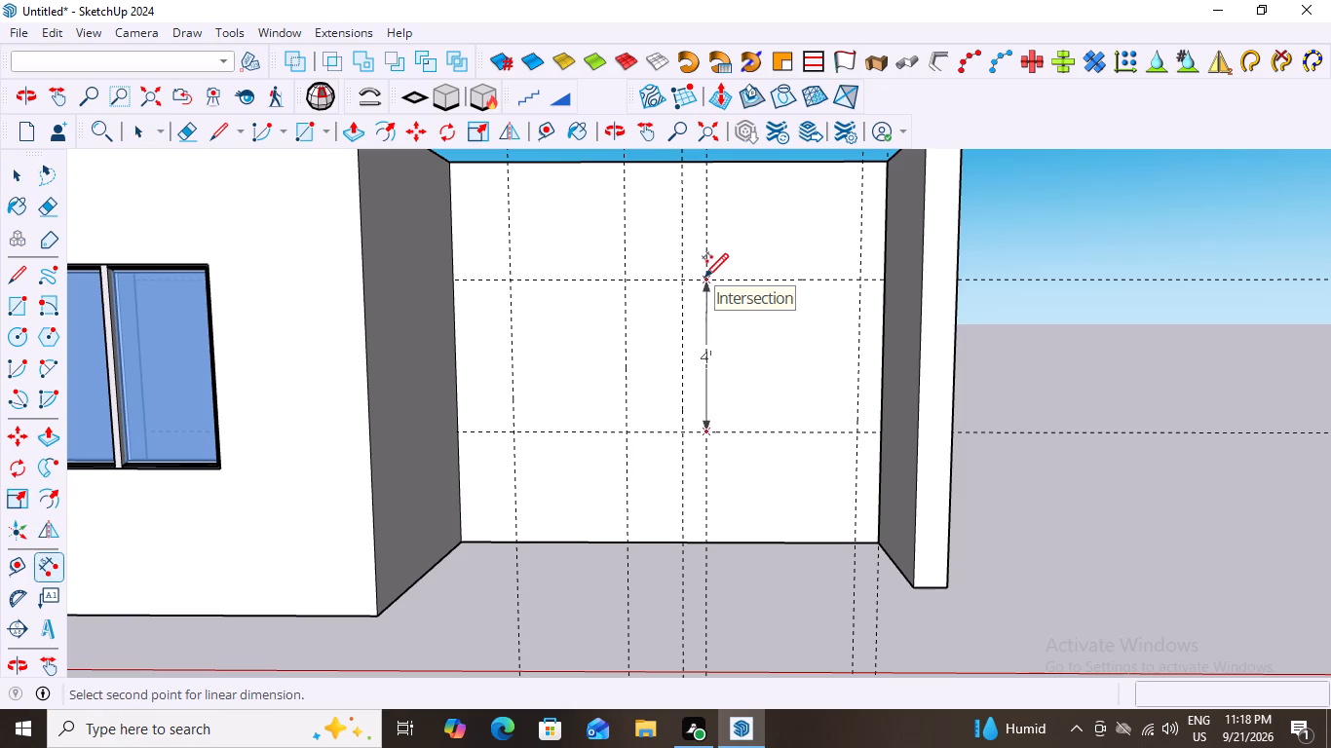
{"action": "key", "text": "Escape"}
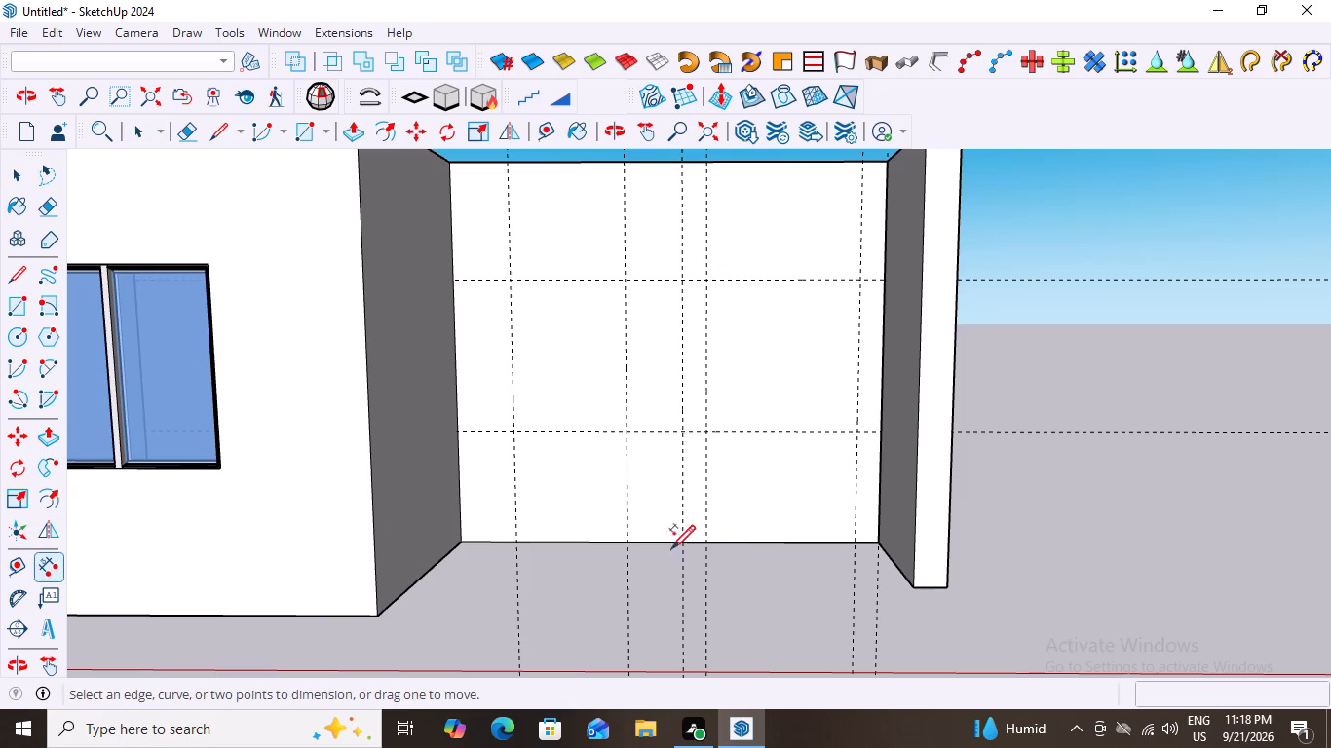
{"action": "left_click", "coordinate": [704, 539]}
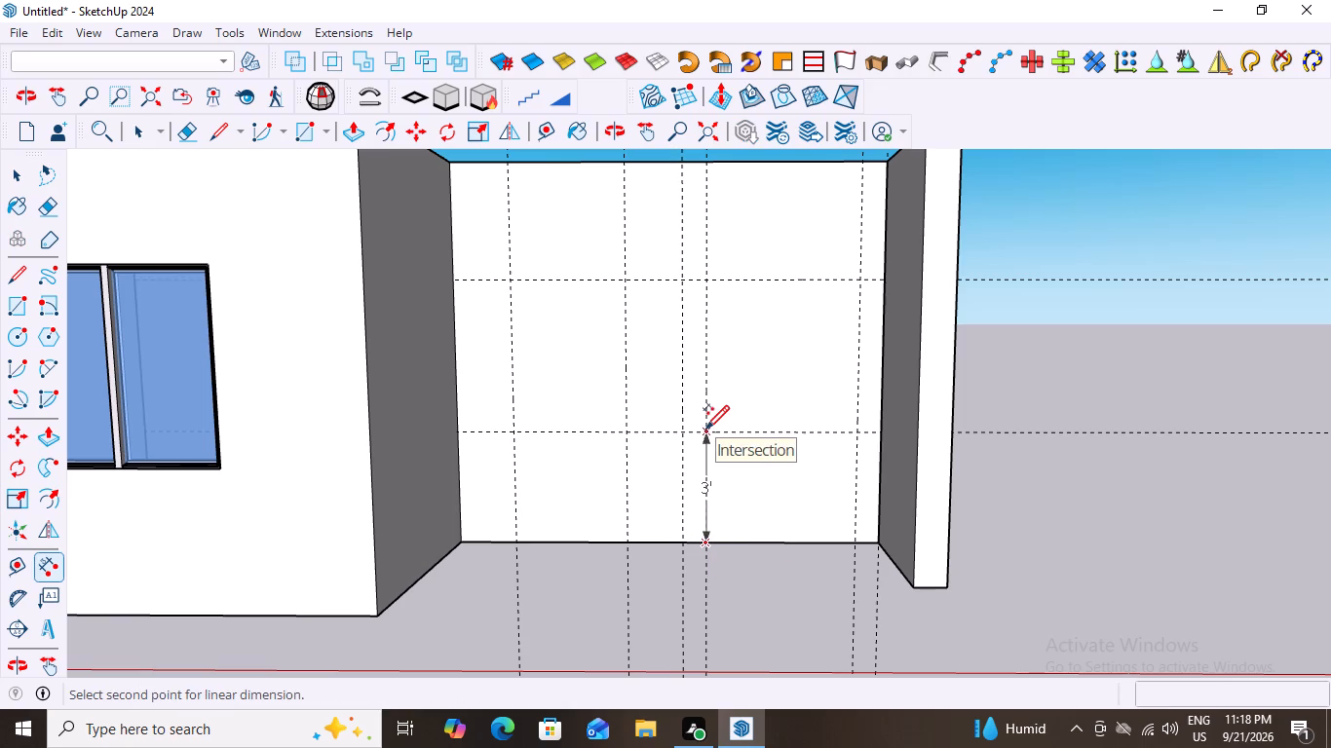
{"action": "key", "text": "Escape"}
{"action": "scroll", "coordinate": [707, 430], "scroll_direction": "down", "scroll_amount": 3}
{"action": "key", "text": "space"}
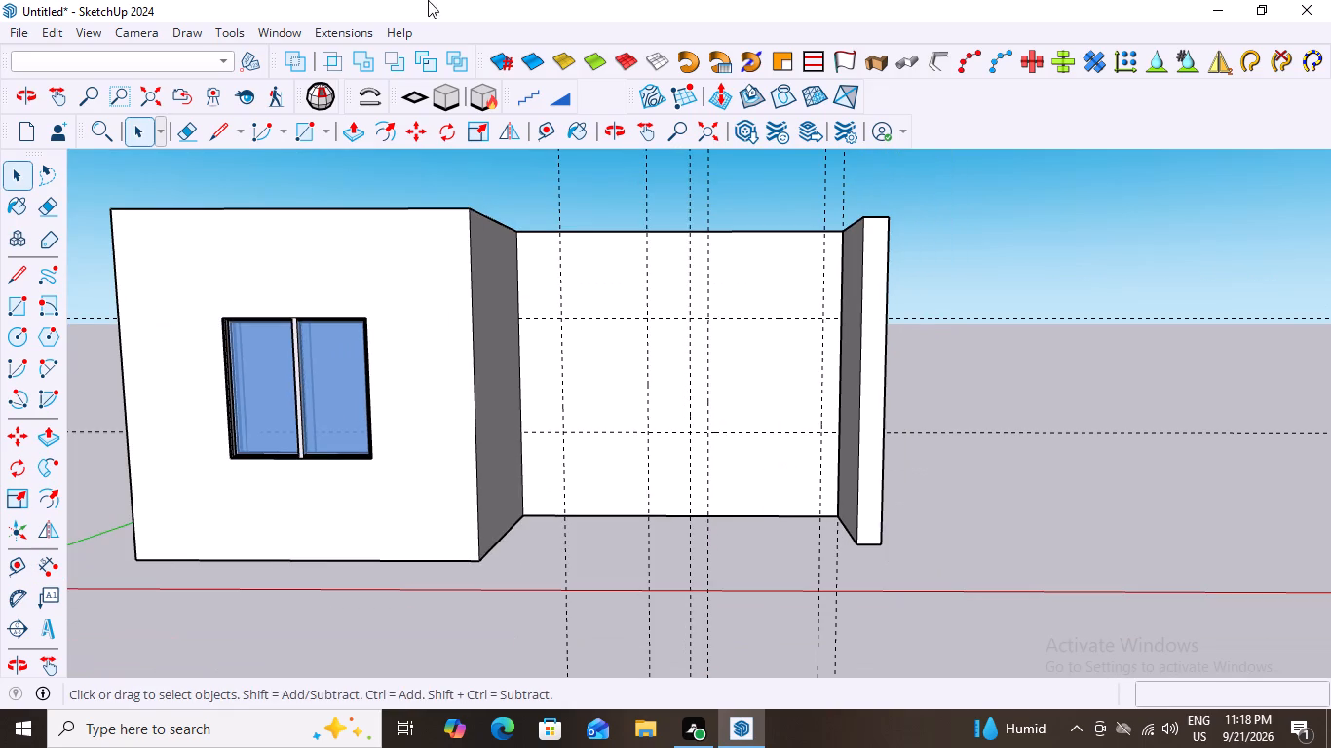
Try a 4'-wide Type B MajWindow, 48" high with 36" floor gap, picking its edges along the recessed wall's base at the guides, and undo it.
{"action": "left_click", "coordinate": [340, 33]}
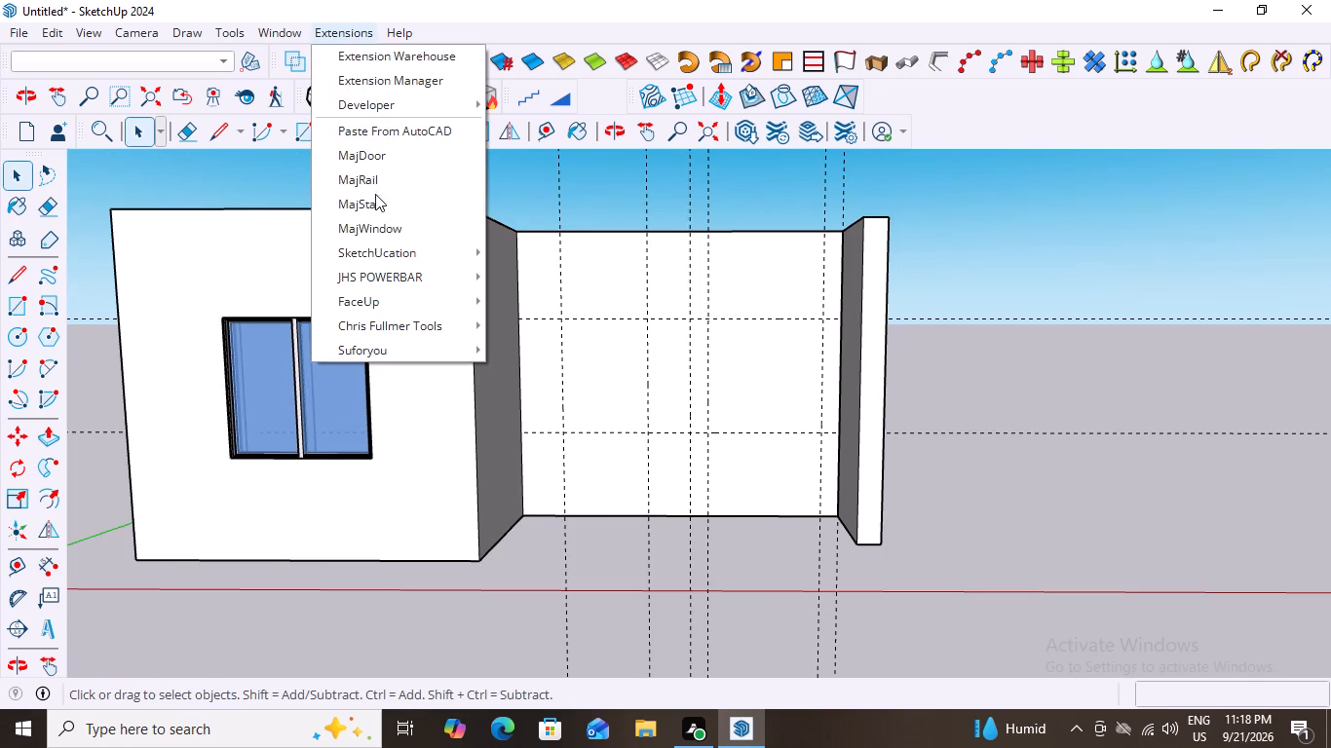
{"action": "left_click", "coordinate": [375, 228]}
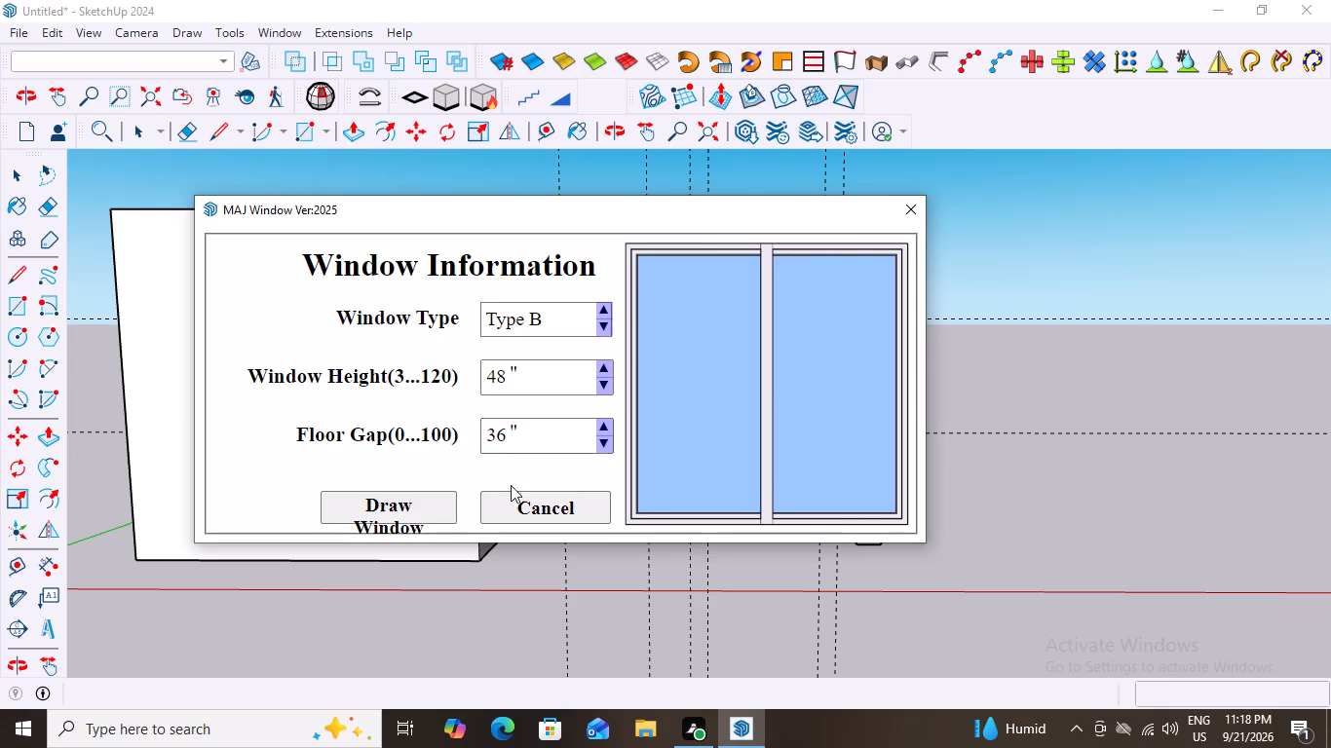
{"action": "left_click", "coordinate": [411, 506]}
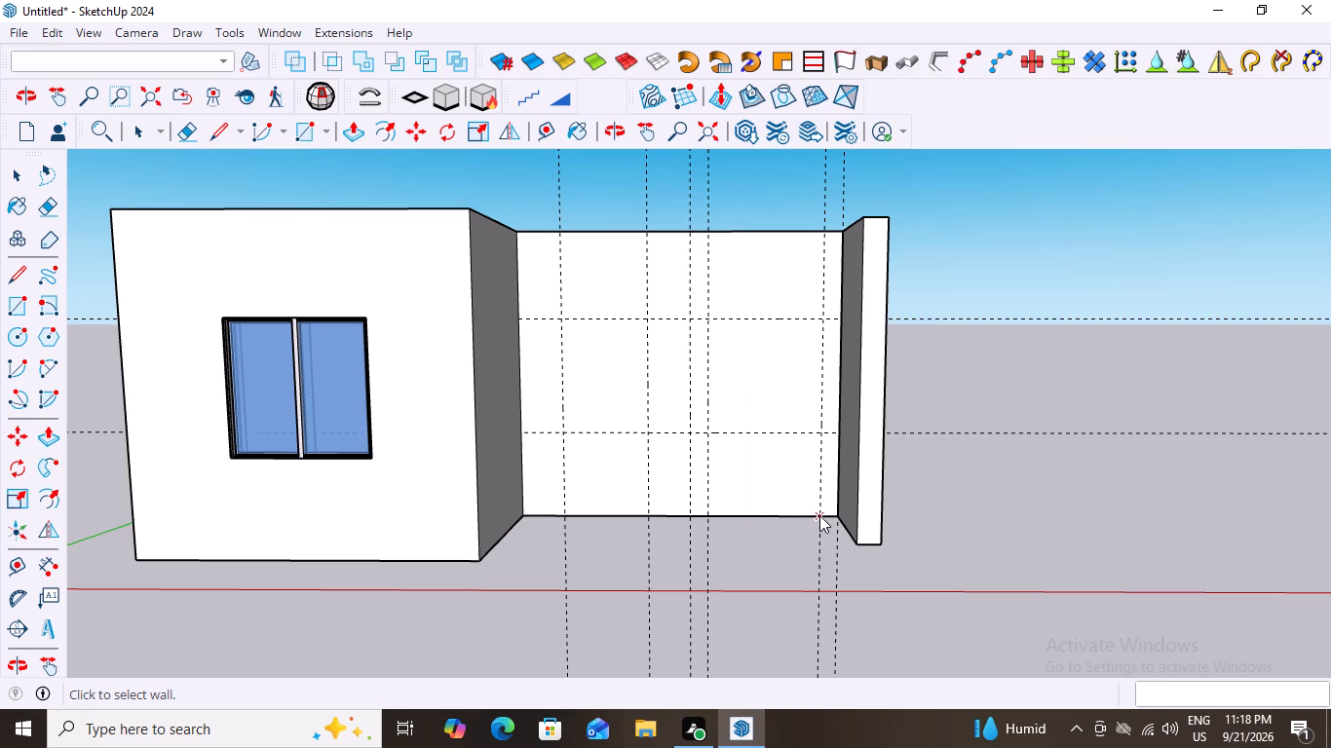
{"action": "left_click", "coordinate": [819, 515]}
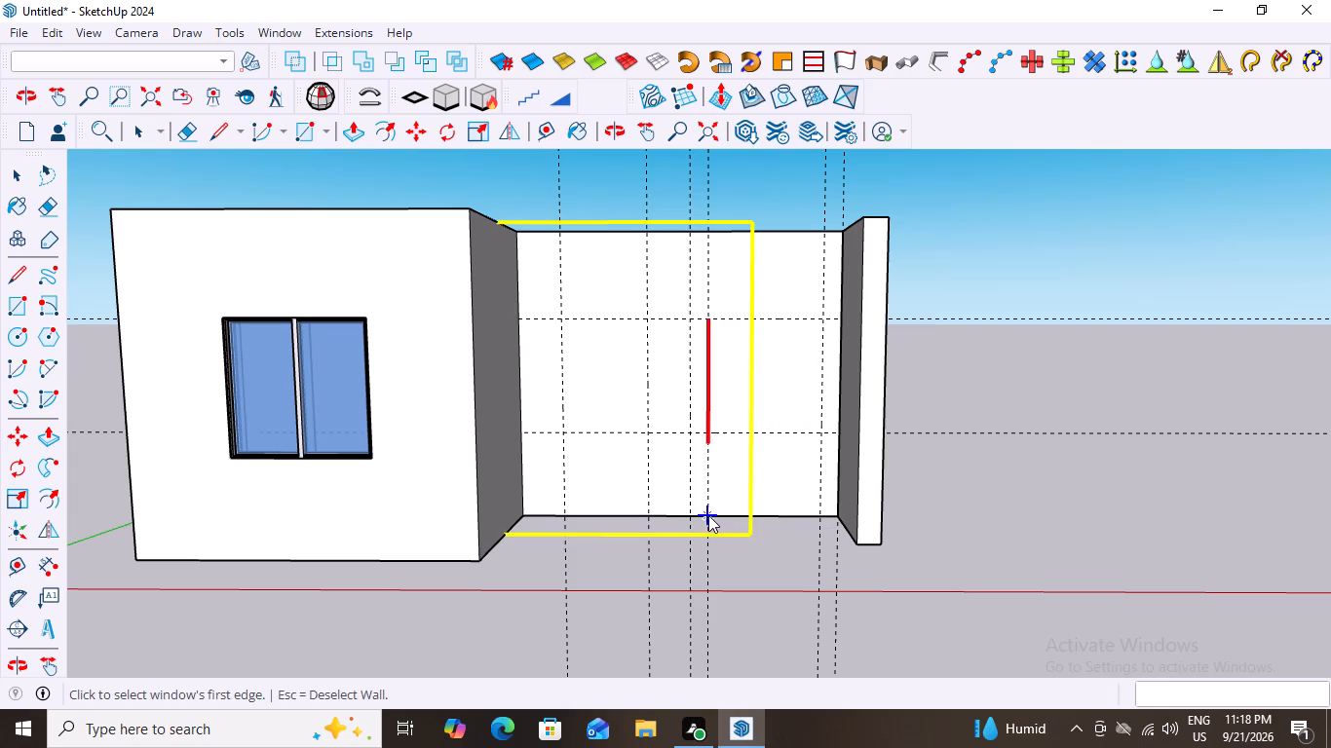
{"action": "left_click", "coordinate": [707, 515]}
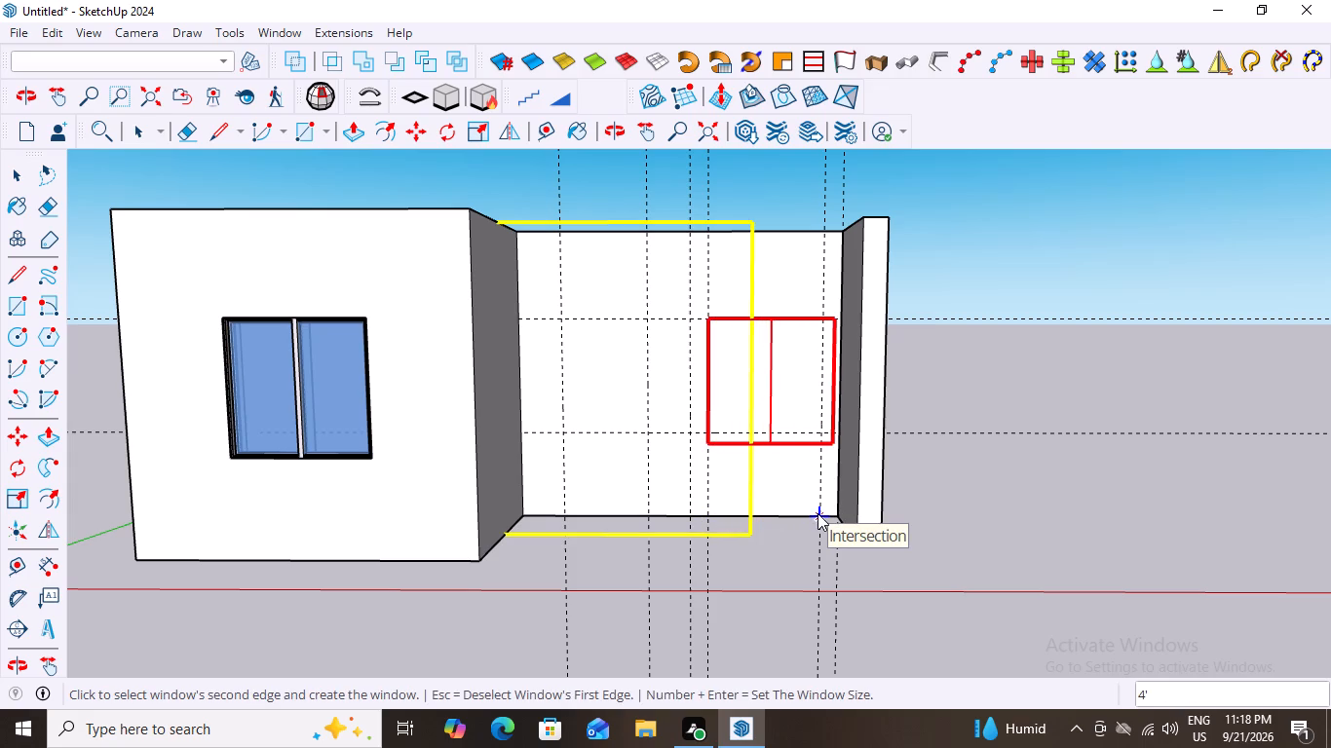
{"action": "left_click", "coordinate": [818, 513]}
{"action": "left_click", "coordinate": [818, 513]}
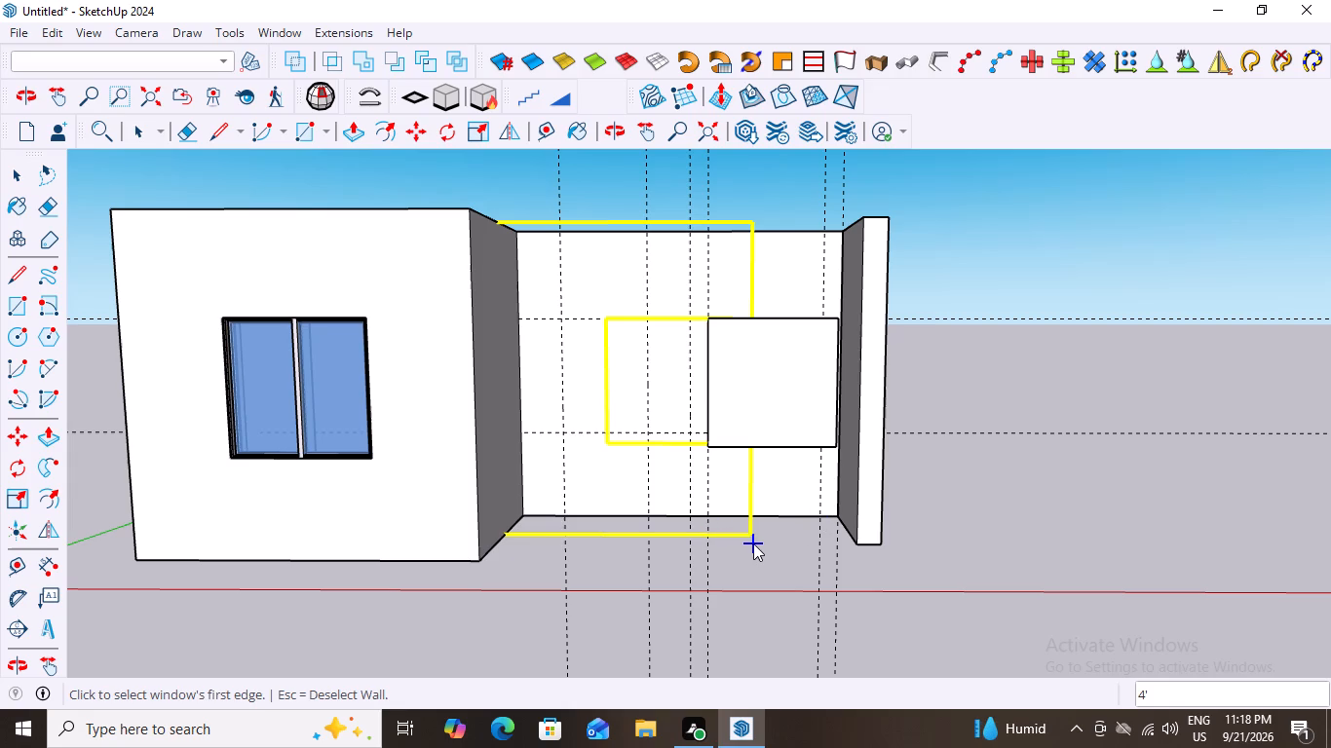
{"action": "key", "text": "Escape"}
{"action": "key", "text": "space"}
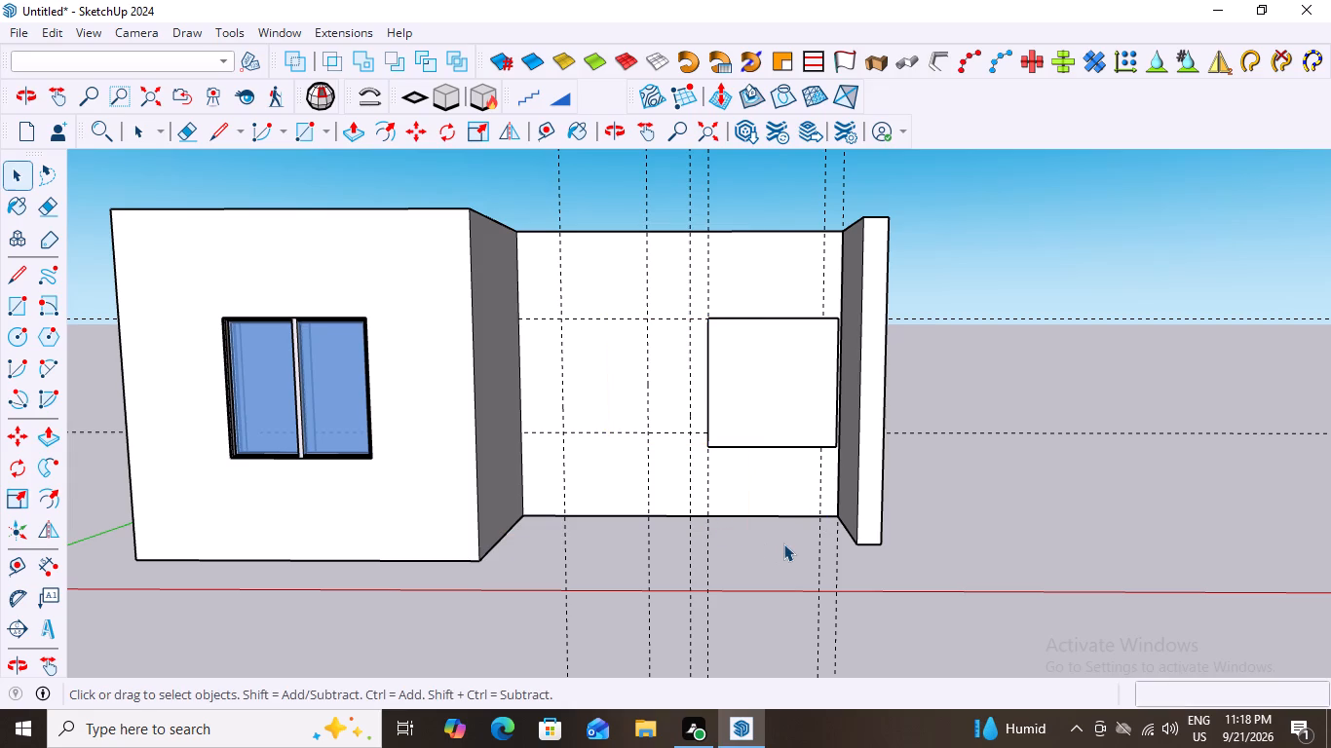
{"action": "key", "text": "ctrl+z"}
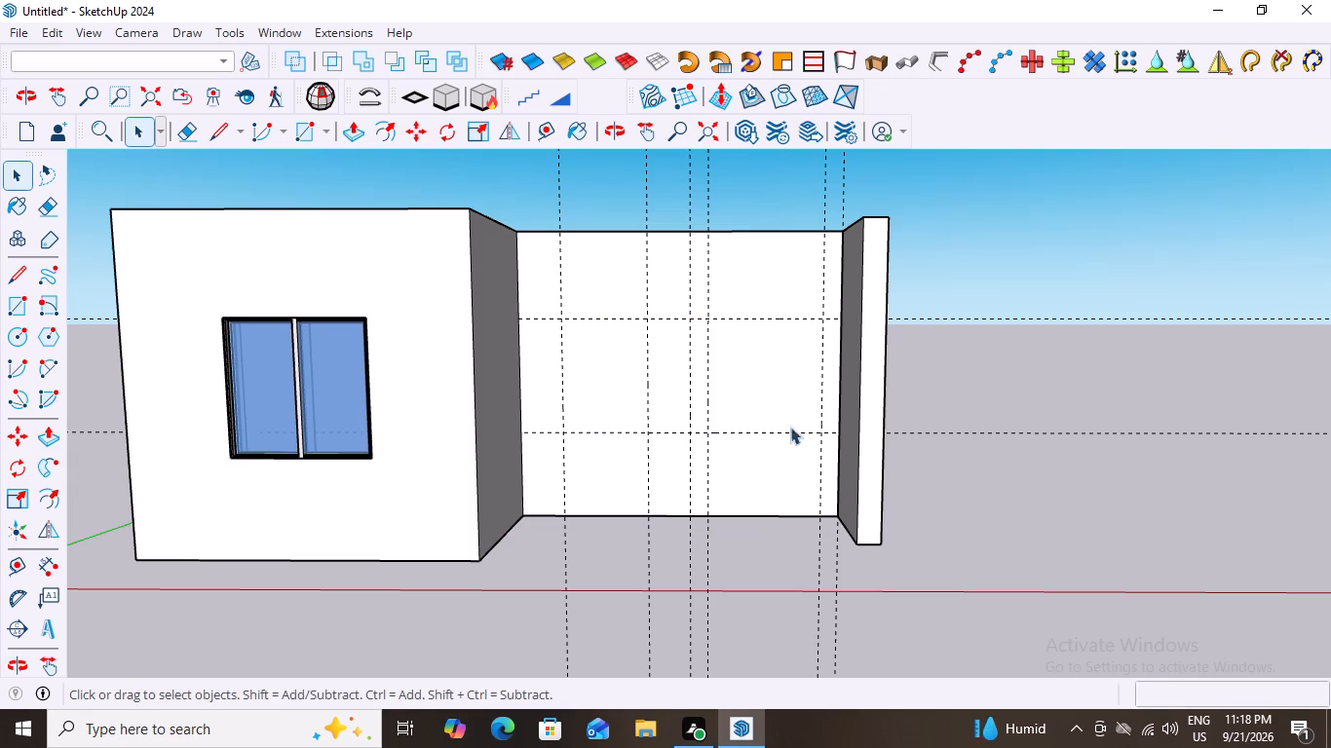
Draw a 4'-wide Type B MajWindow, 48" high with 36" floor gap, on the recessed wall, picking its edges along the lower horizontal guide, and inspect it.
{"action": "scroll", "coordinate": [844, 354], "scroll_direction": "up", "scroll_amount": 3}
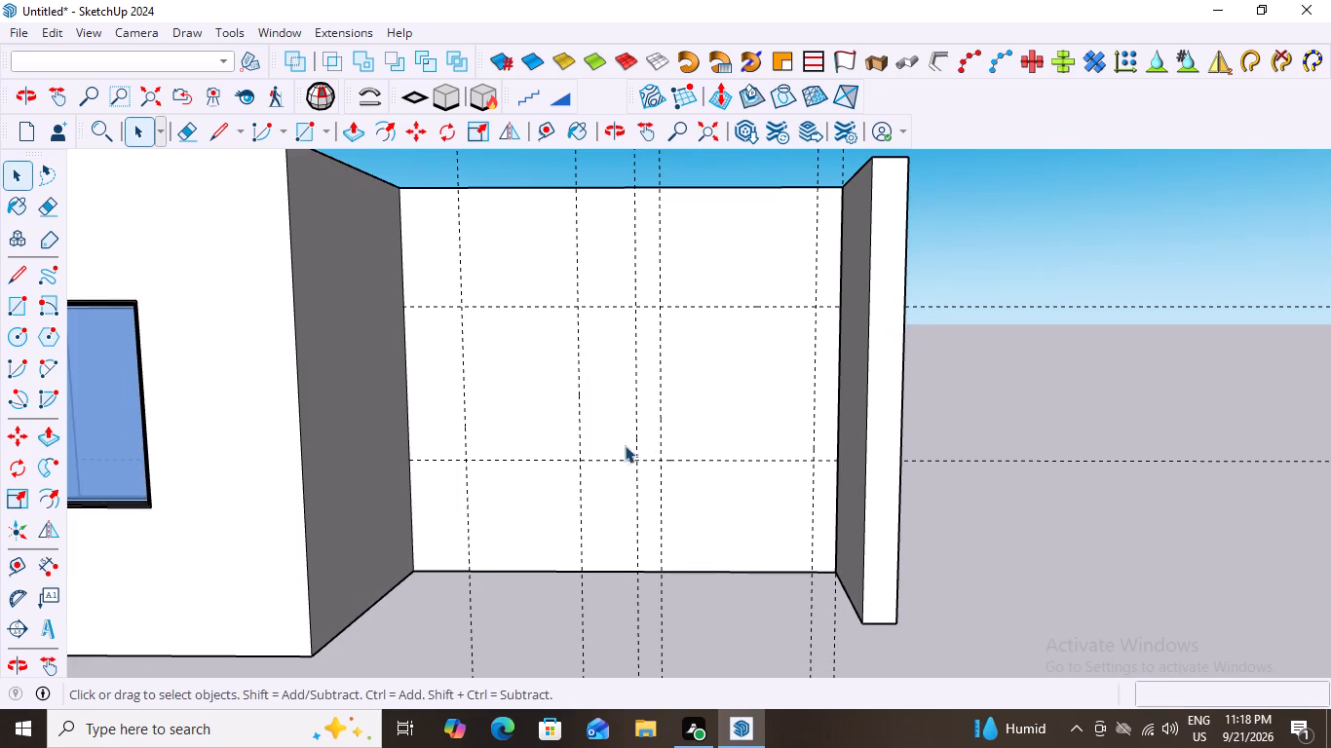
{"action": "left_click", "coordinate": [267, 33]}
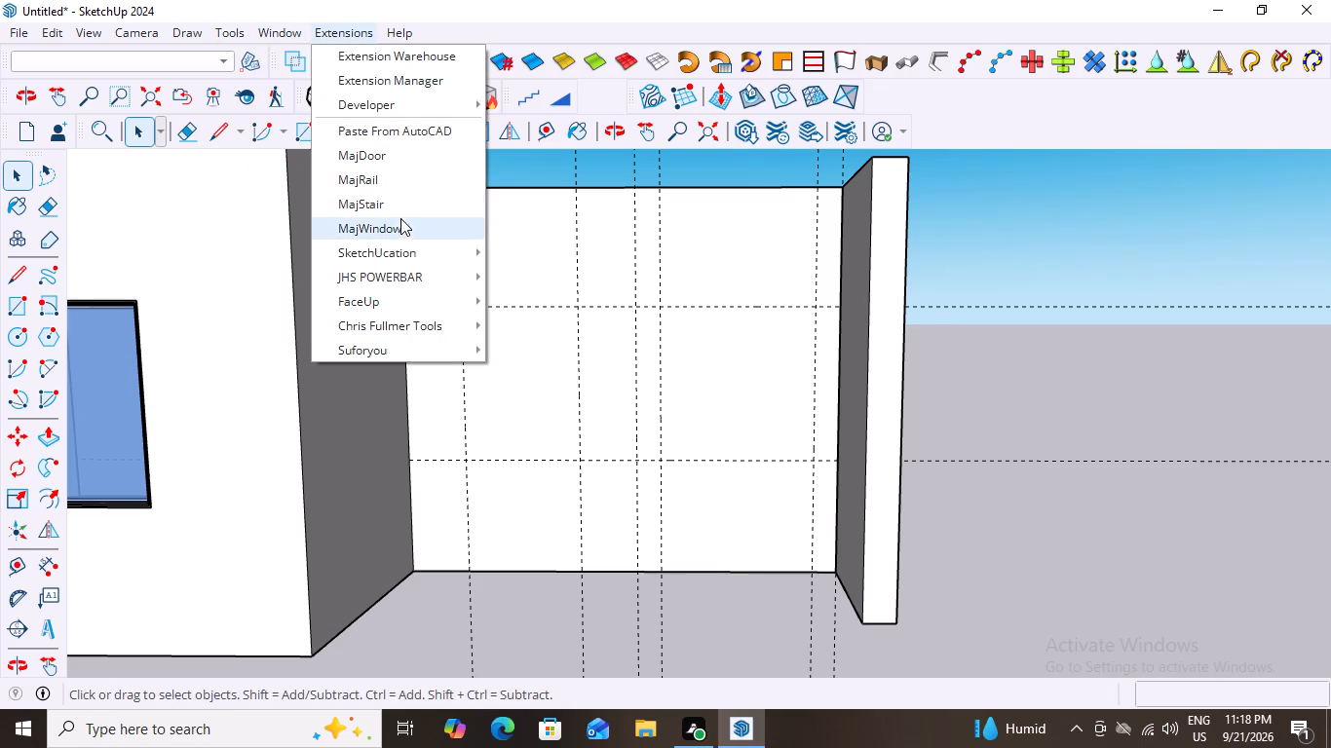
{"action": "left_click", "coordinate": [394, 227]}
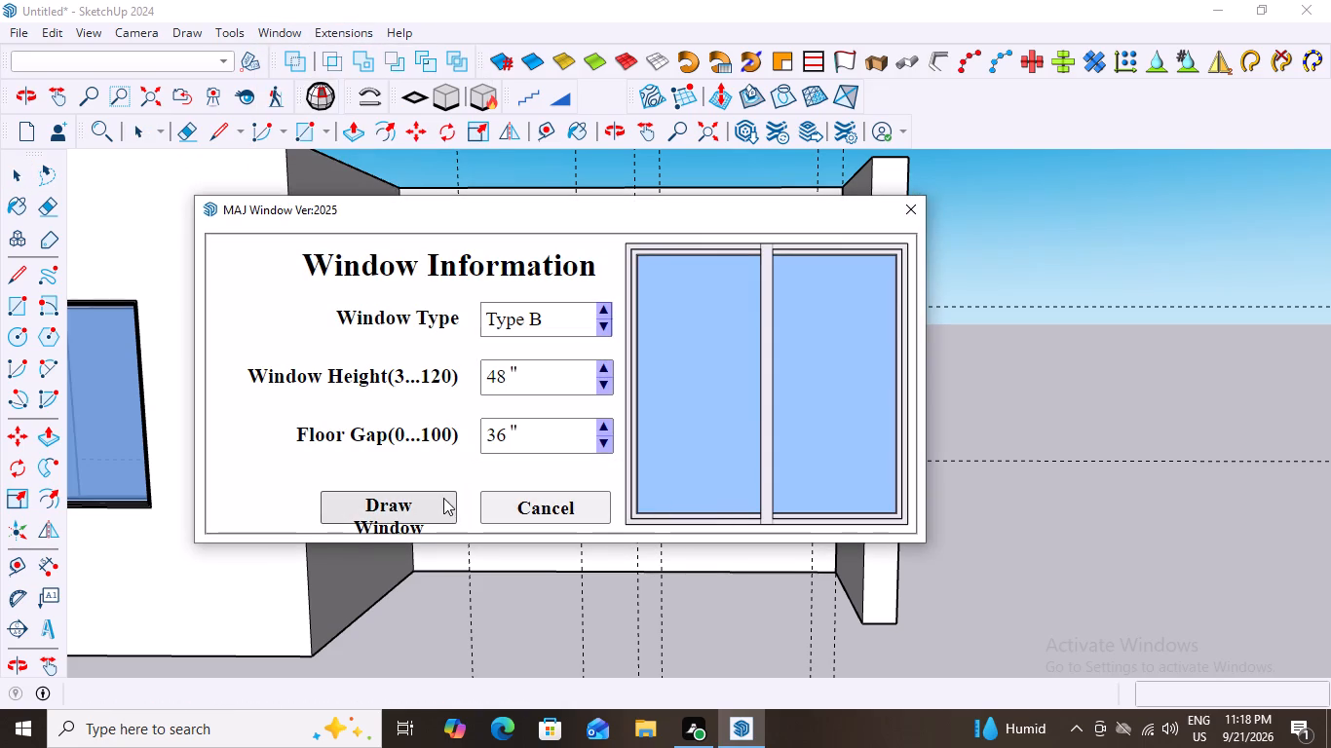
{"action": "left_click", "coordinate": [398, 504]}
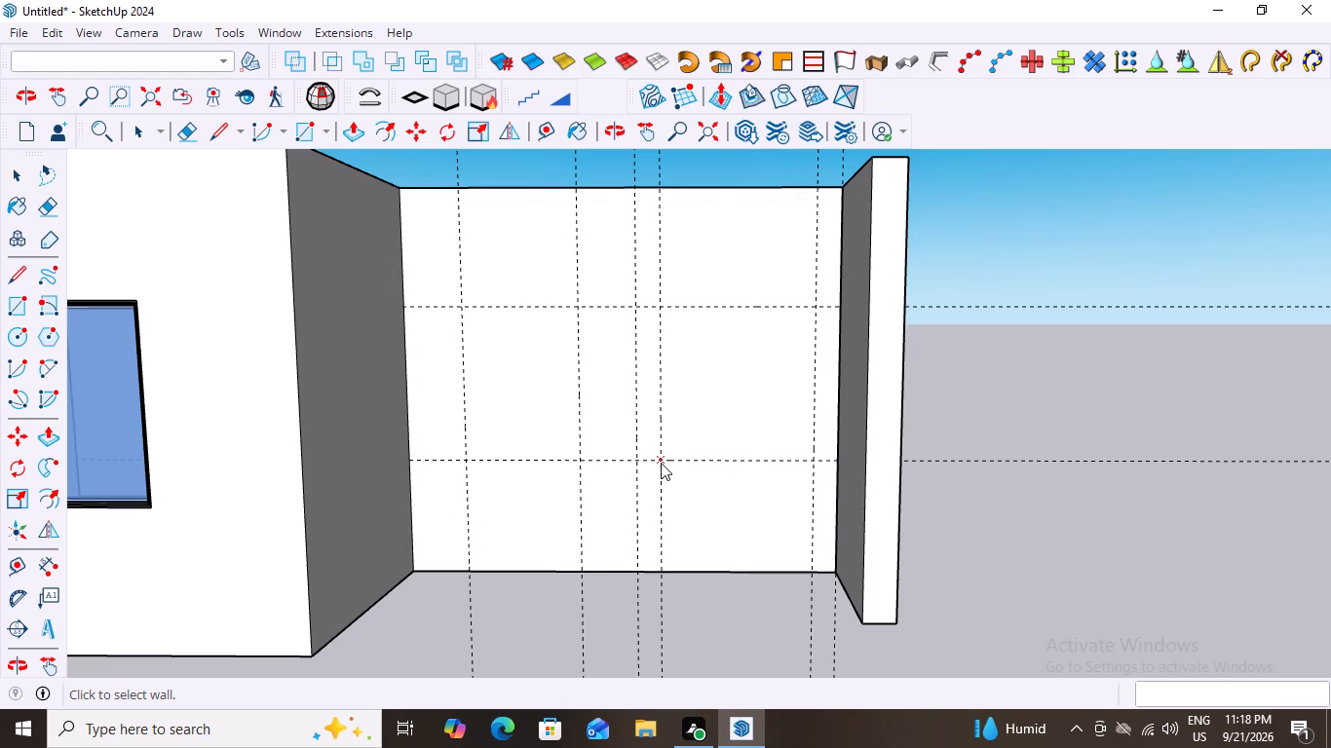
{"action": "left_click", "coordinate": [661, 463]}
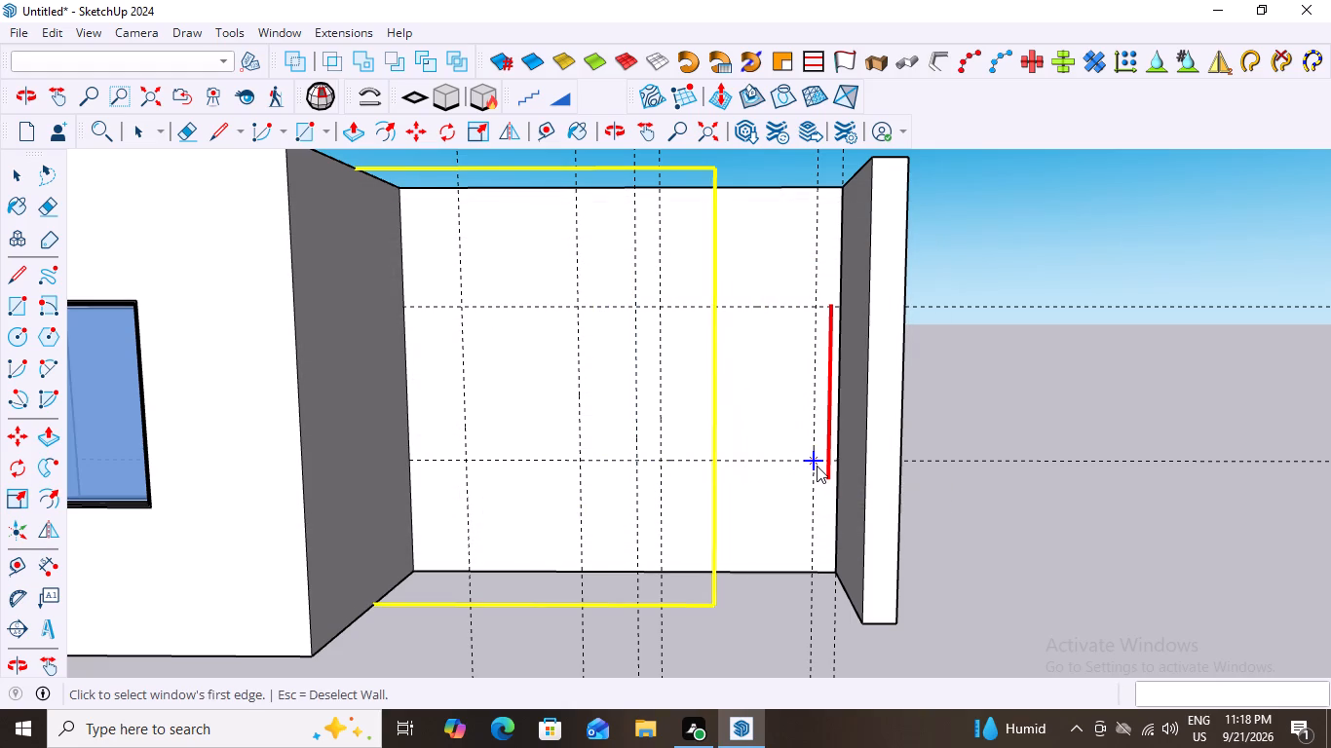
{"action": "left_click", "coordinate": [813, 461]}
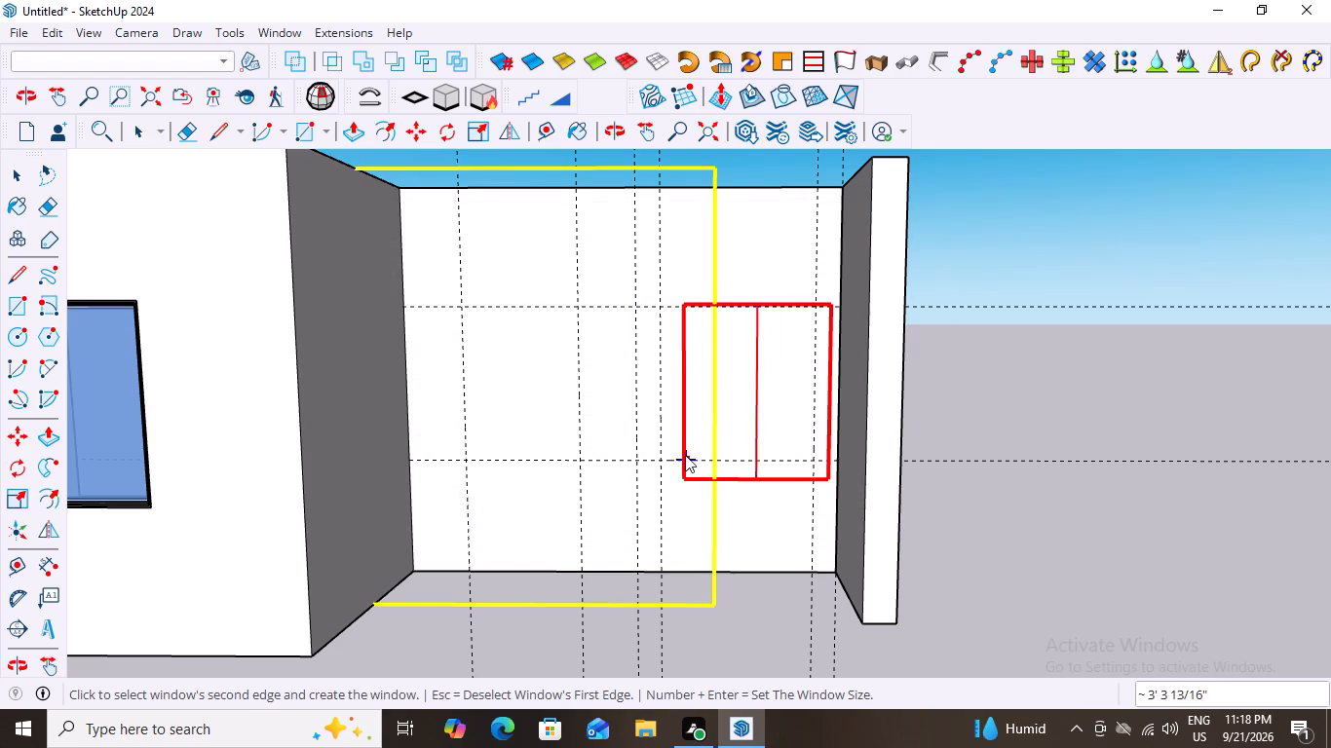
{"action": "double_click", "coordinate": [660, 455]}
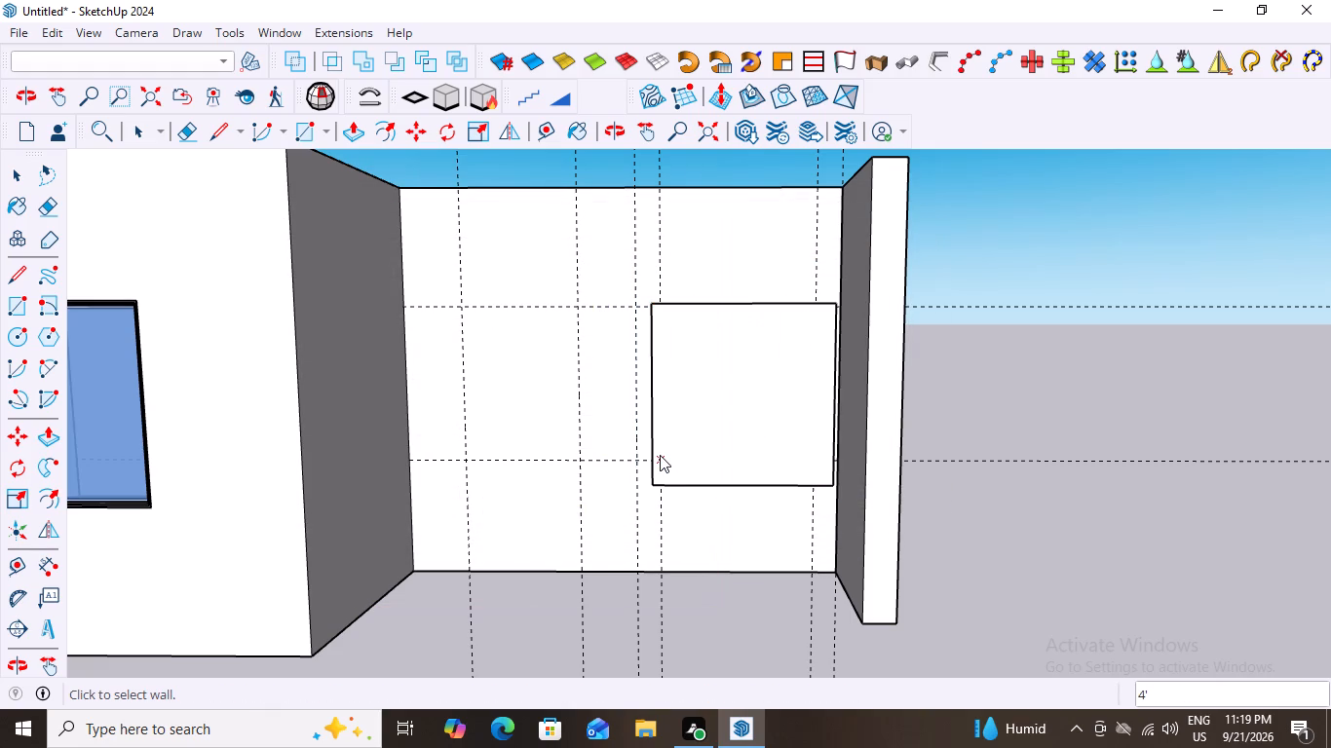
{"action": "middle_click_drag", "start_coordinate": [701, 483], "coordinate": [976, 594]}
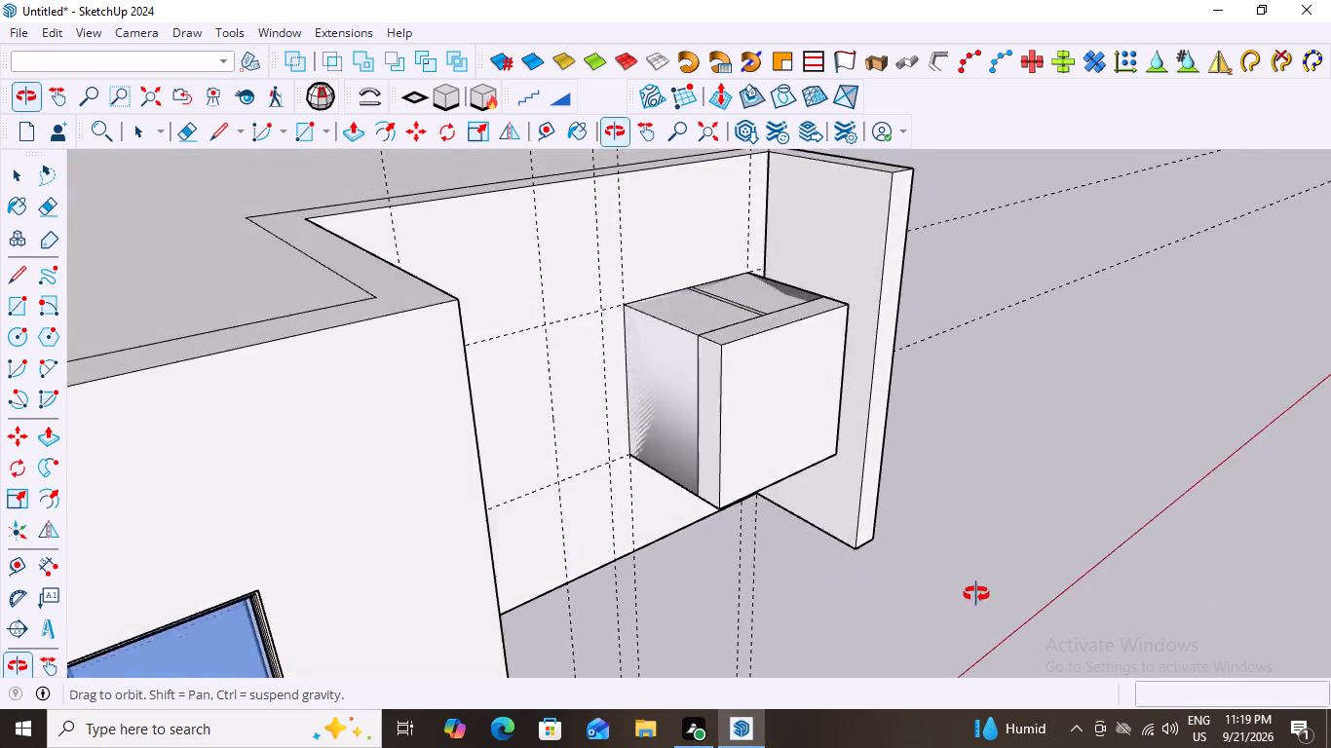
{"action": "middle_click_drag", "start_coordinate": [976, 594], "coordinate": [1090, 311]}
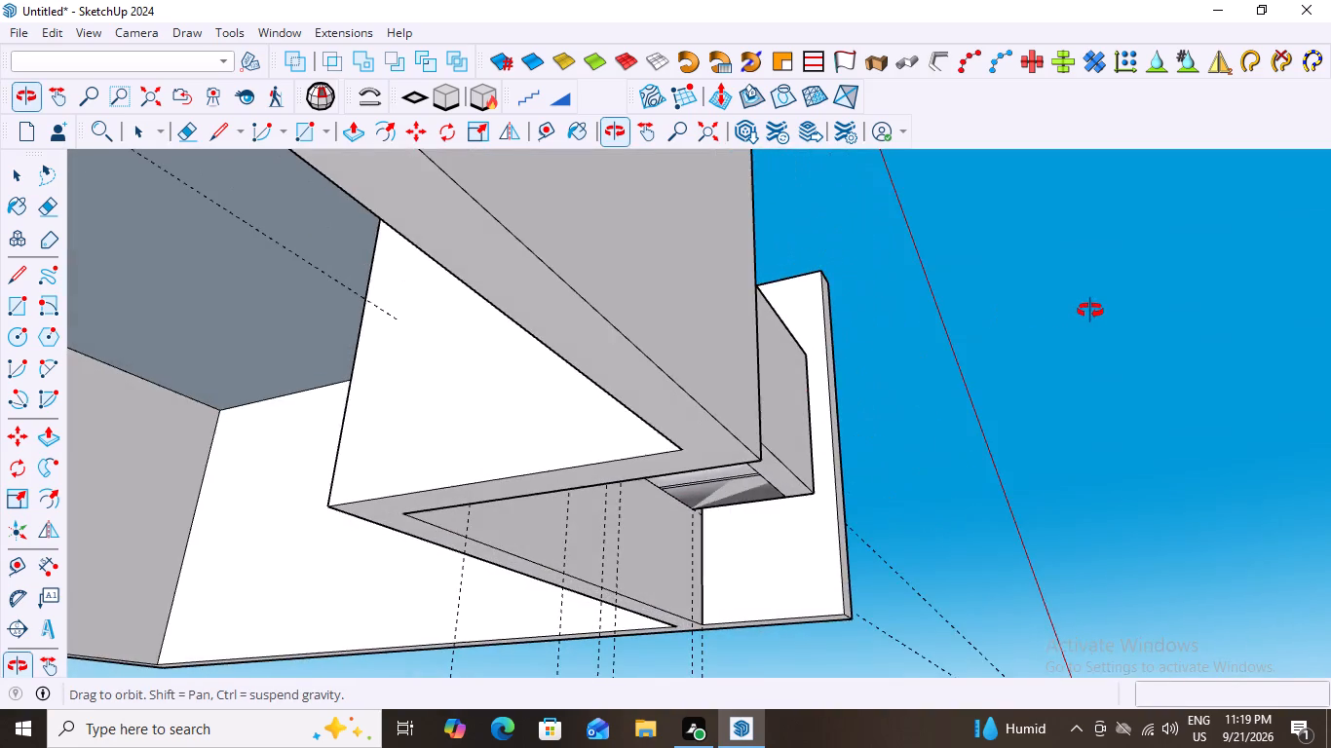
{"action": "middle_click_drag", "start_coordinate": [1090, 311], "coordinate": [755, 510]}
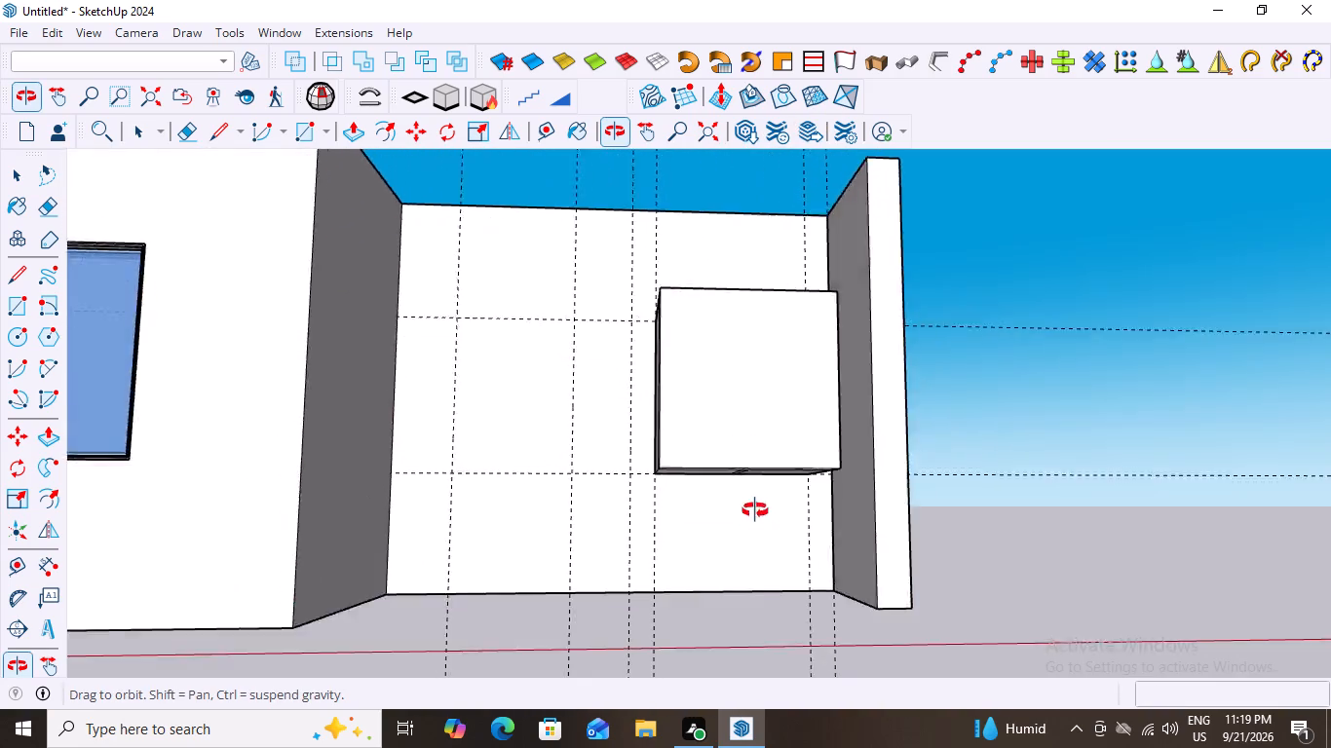
{"action": "middle_click_drag", "start_coordinate": [755, 510], "coordinate": [763, 622]}
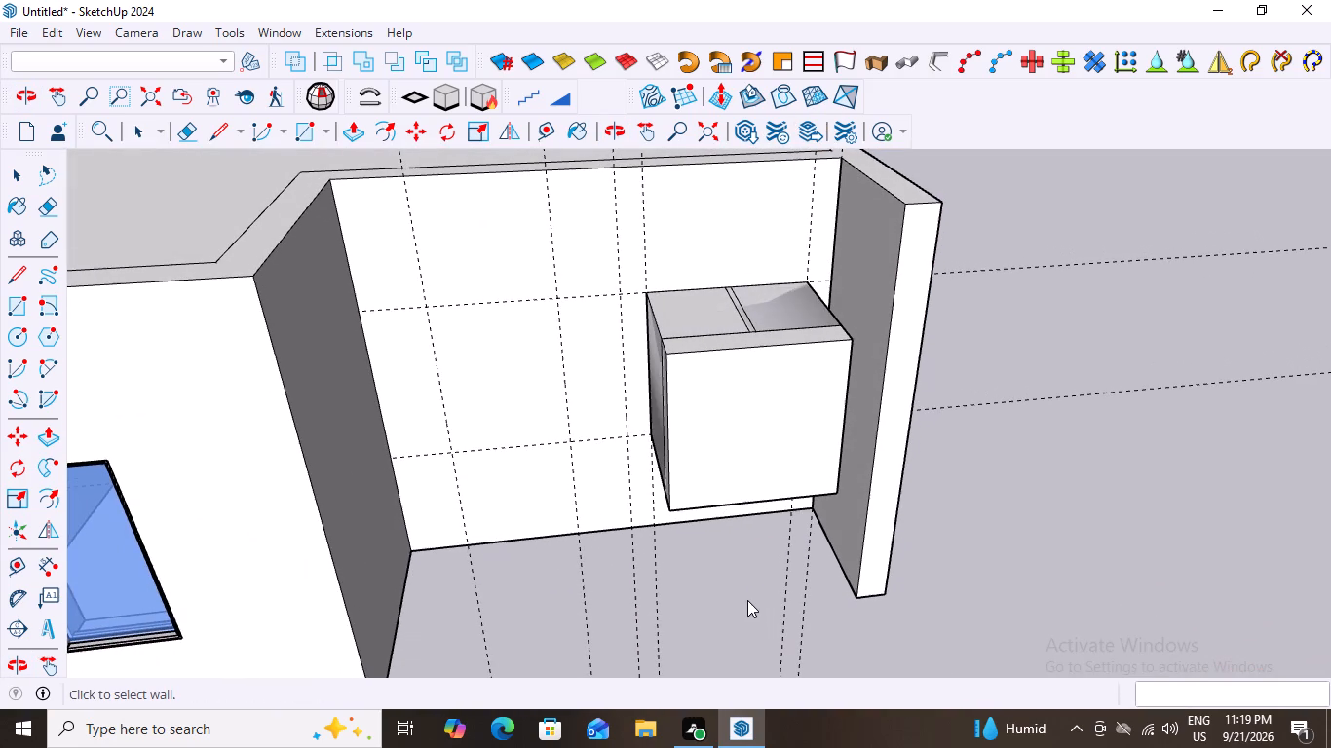
Undo the last window placed on the recessed wall.
{"action": "key", "text": "Escape"}
{"action": "key", "text": "space"}
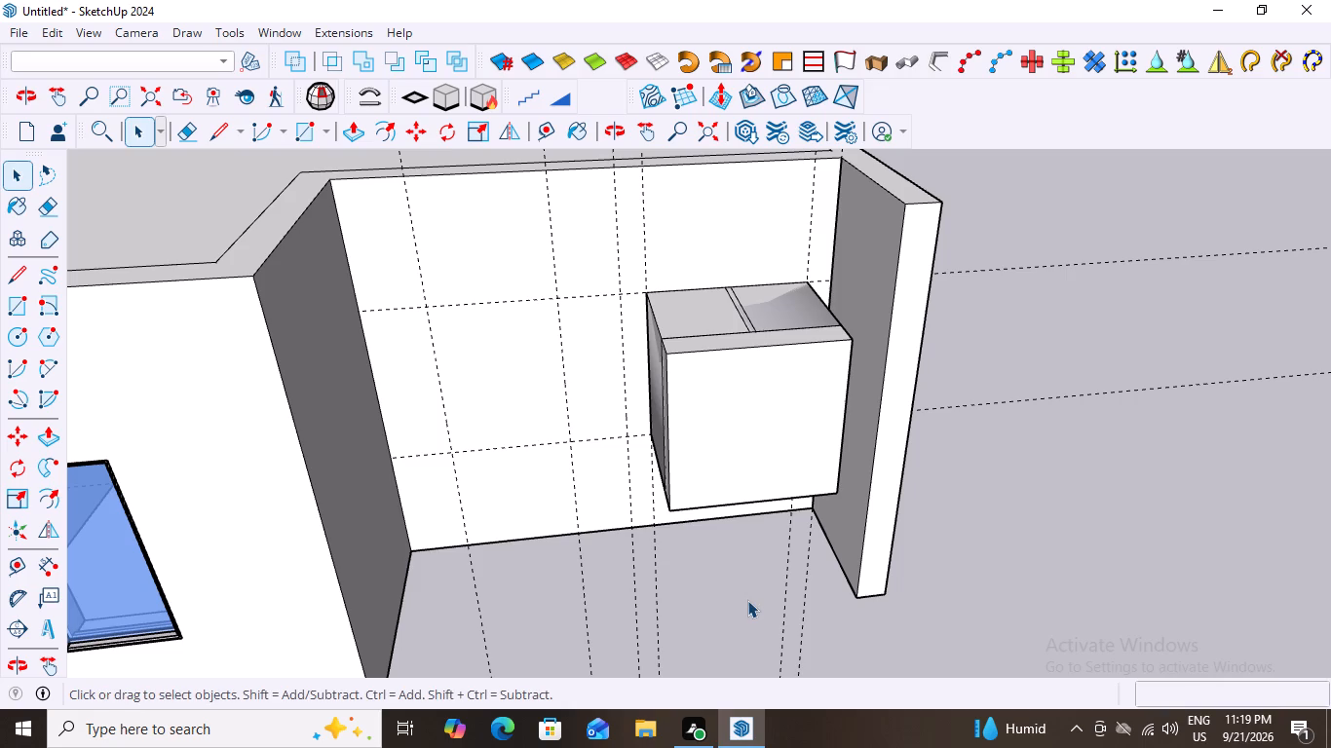
{"action": "key", "text": "ctrl+z"}
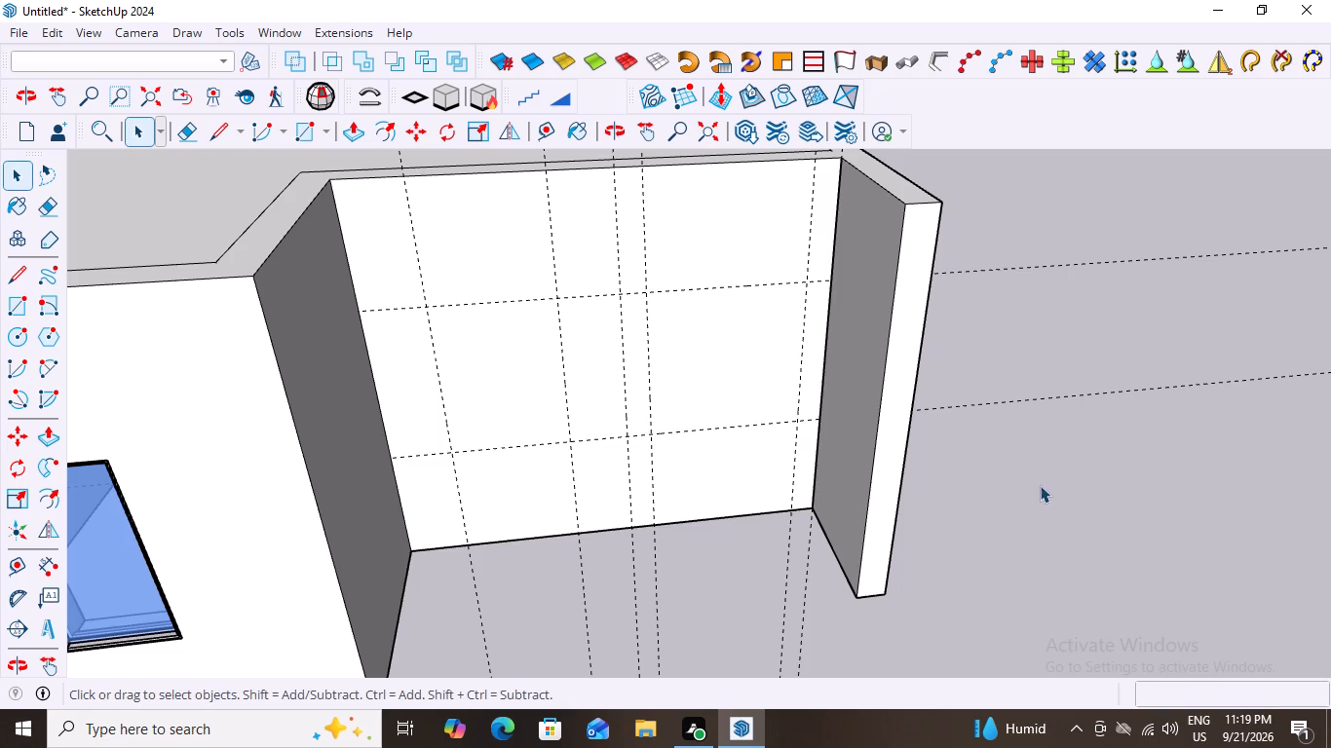
Inside the wall group, draw a 4'-wide MajWindow on the recessed wall, picking its edges along the wall base at the two vertical window guides.
{"action": "left_click", "coordinate": [1040, 485]}
{"action": "double_click", "coordinate": [781, 394]}
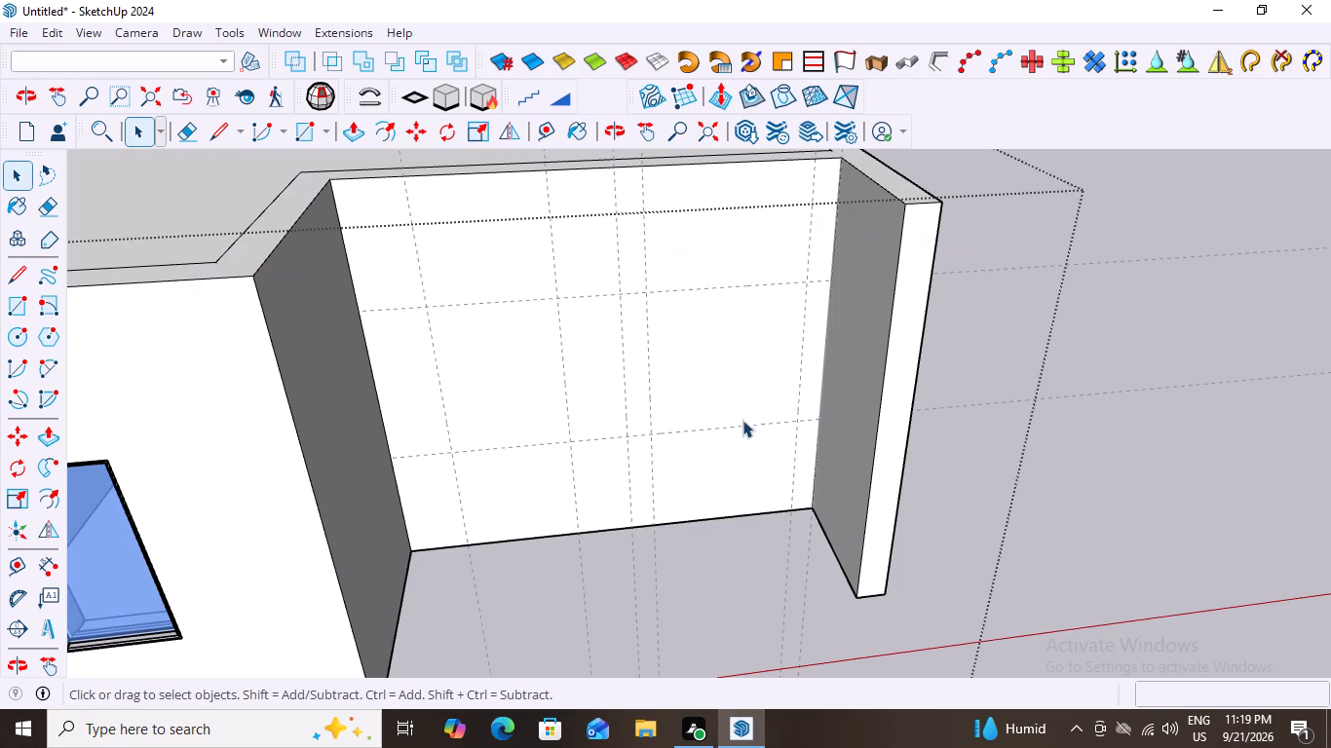
{"action": "double_click", "coordinate": [780, 405]}
{"action": "left_click", "coordinate": [987, 487]}
{"action": "middle_click_drag", "start_coordinate": [784, 532], "coordinate": [744, 505]}
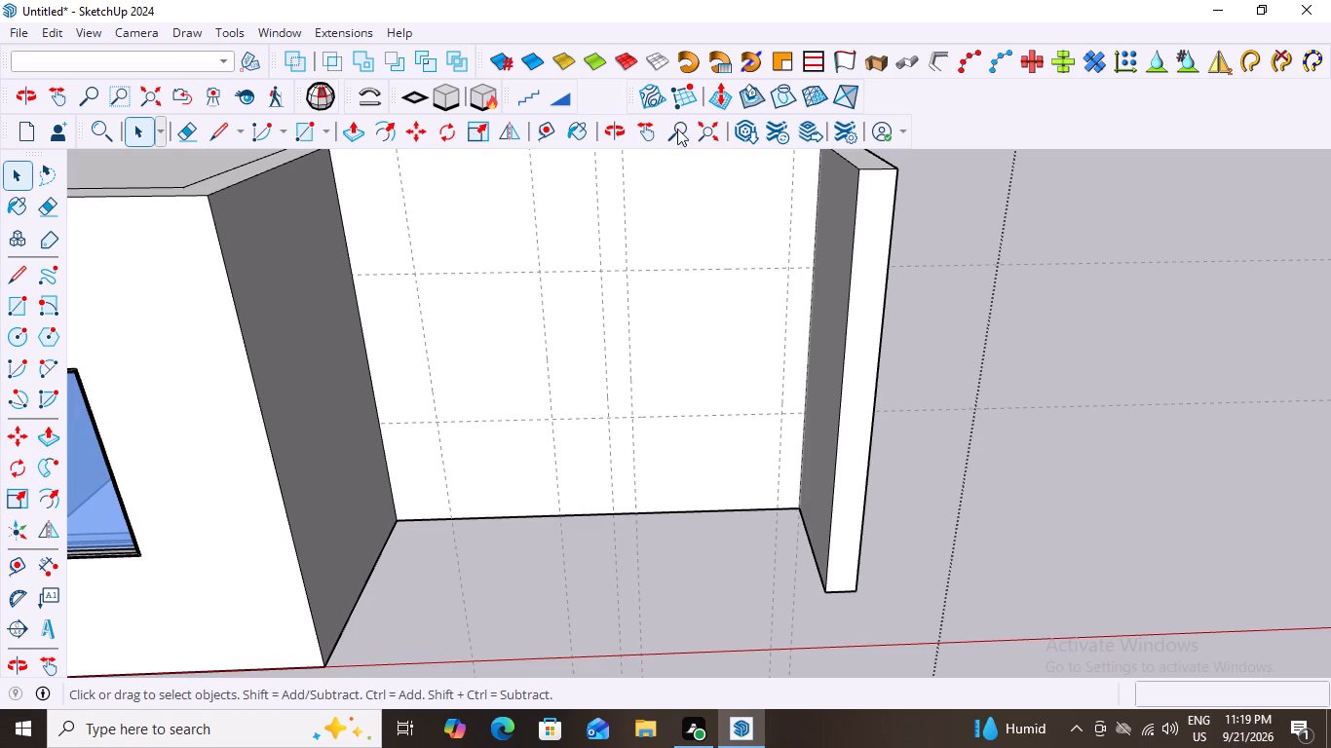
{"action": "left_click", "coordinate": [334, 27]}
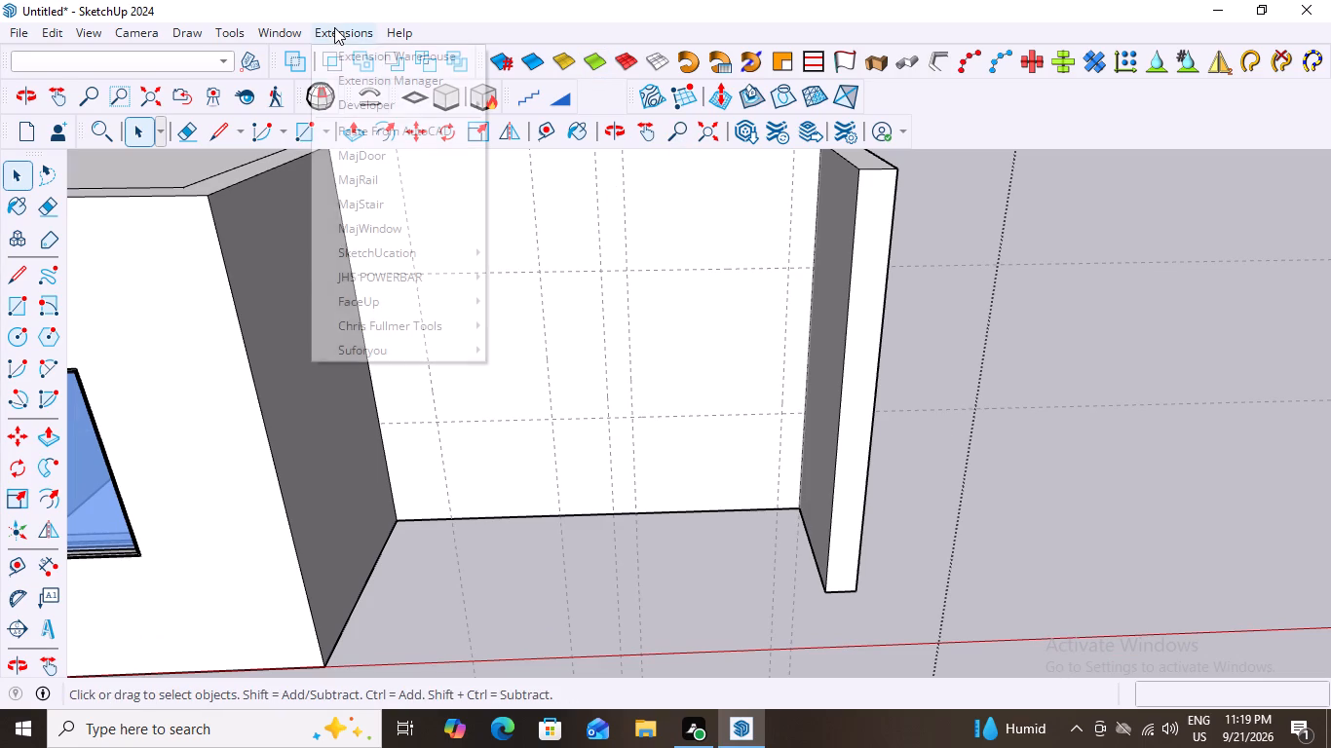
{"action": "left_click", "coordinate": [374, 224]}
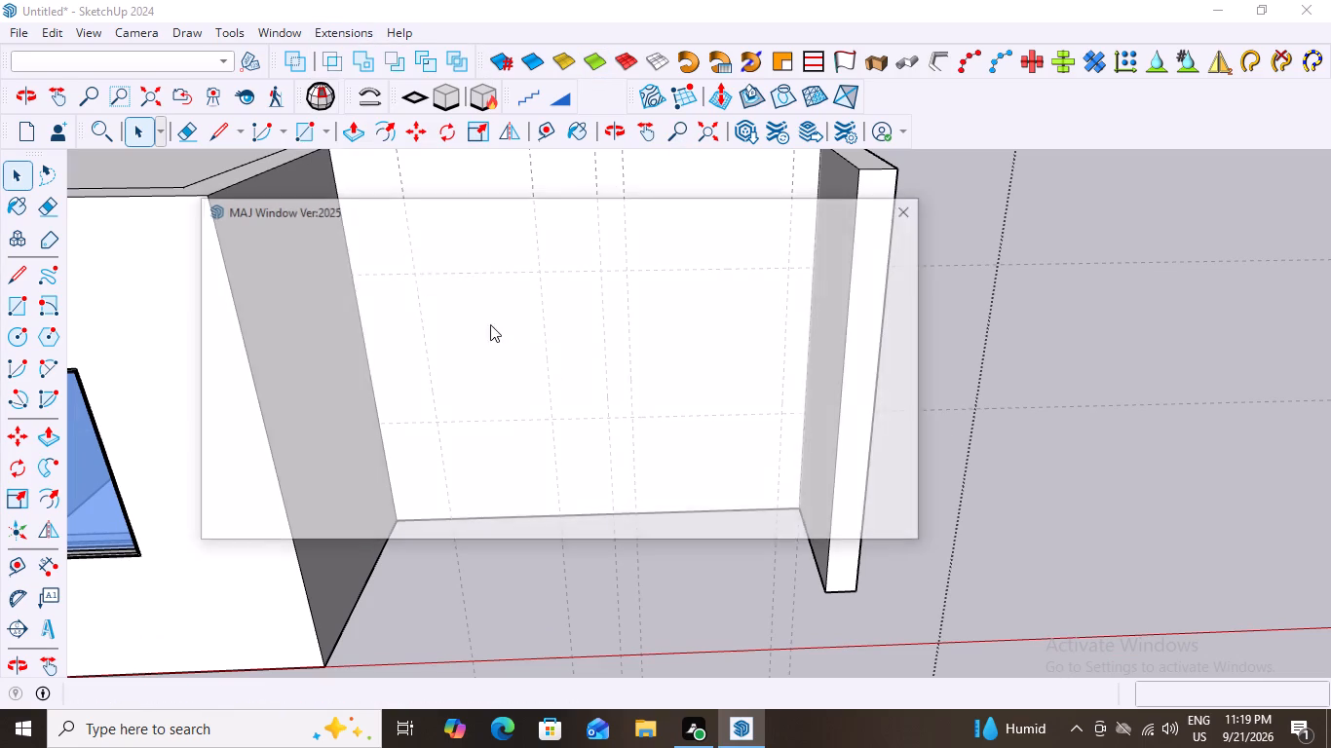
{"action": "left_click", "coordinate": [385, 501]}
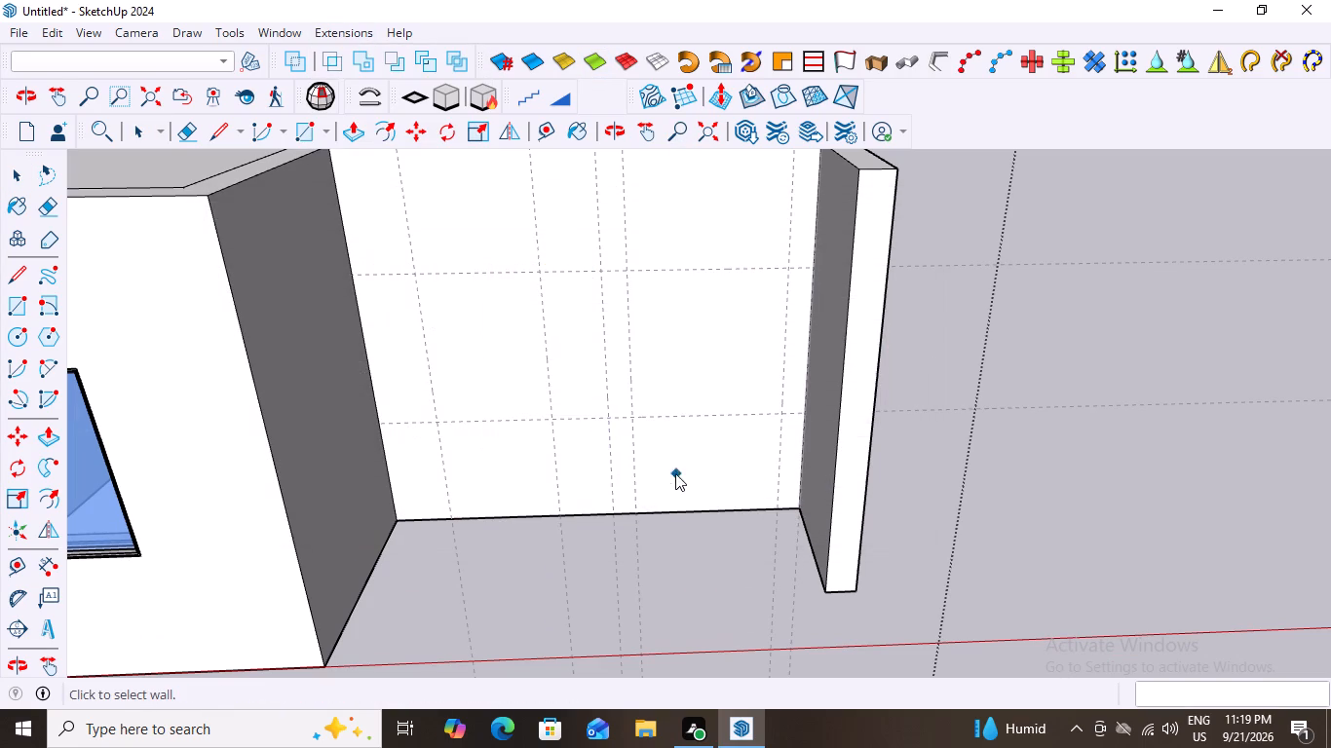
{"action": "left_click", "coordinate": [634, 511]}
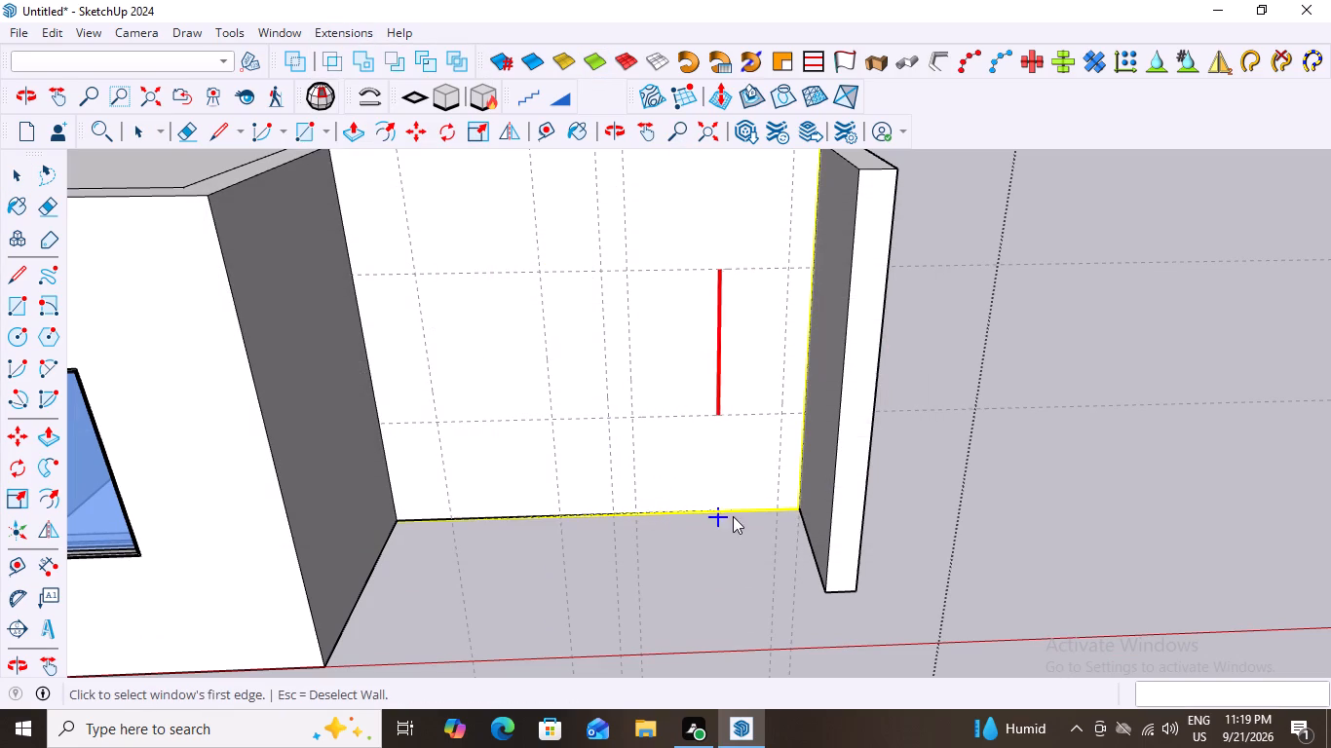
{"action": "left_click", "coordinate": [775, 509]}
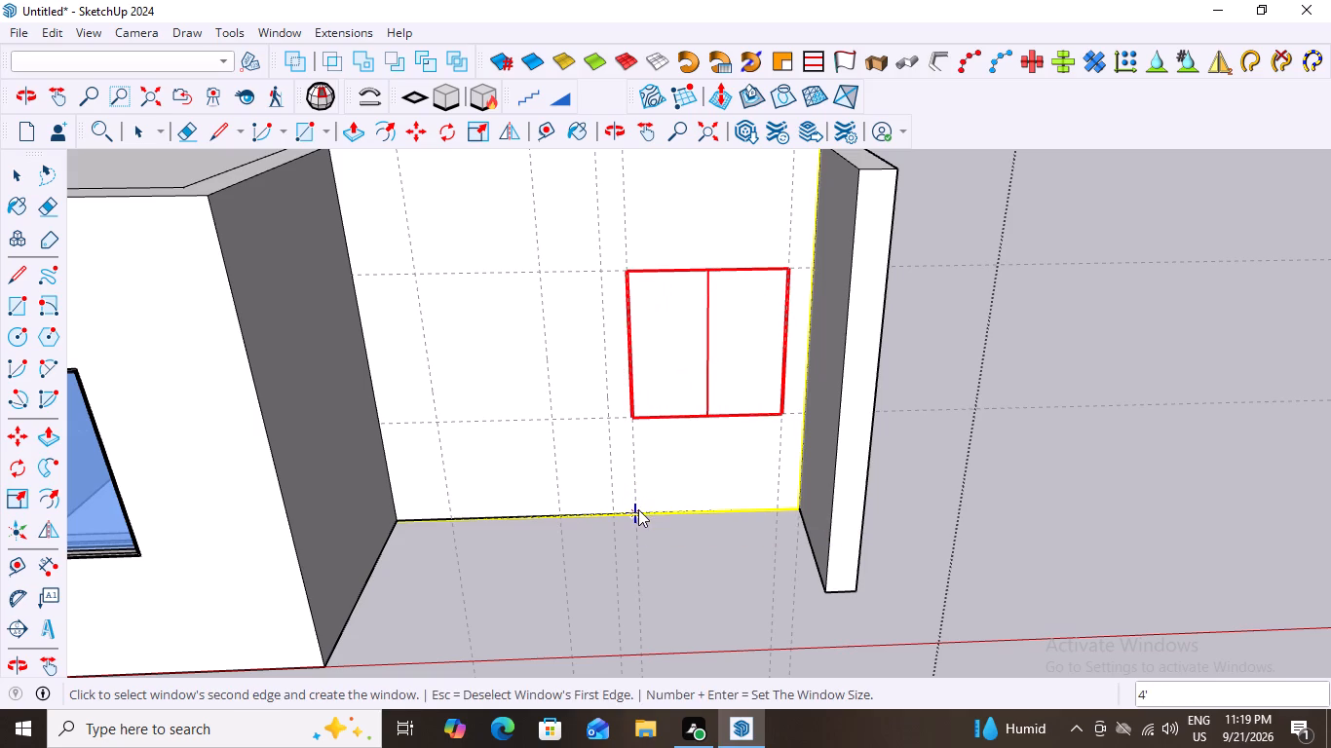
{"action": "double_click", "coordinate": [638, 509]}
{"action": "middle_click_drag", "start_coordinate": [705, 582], "coordinate": [672, 582]}
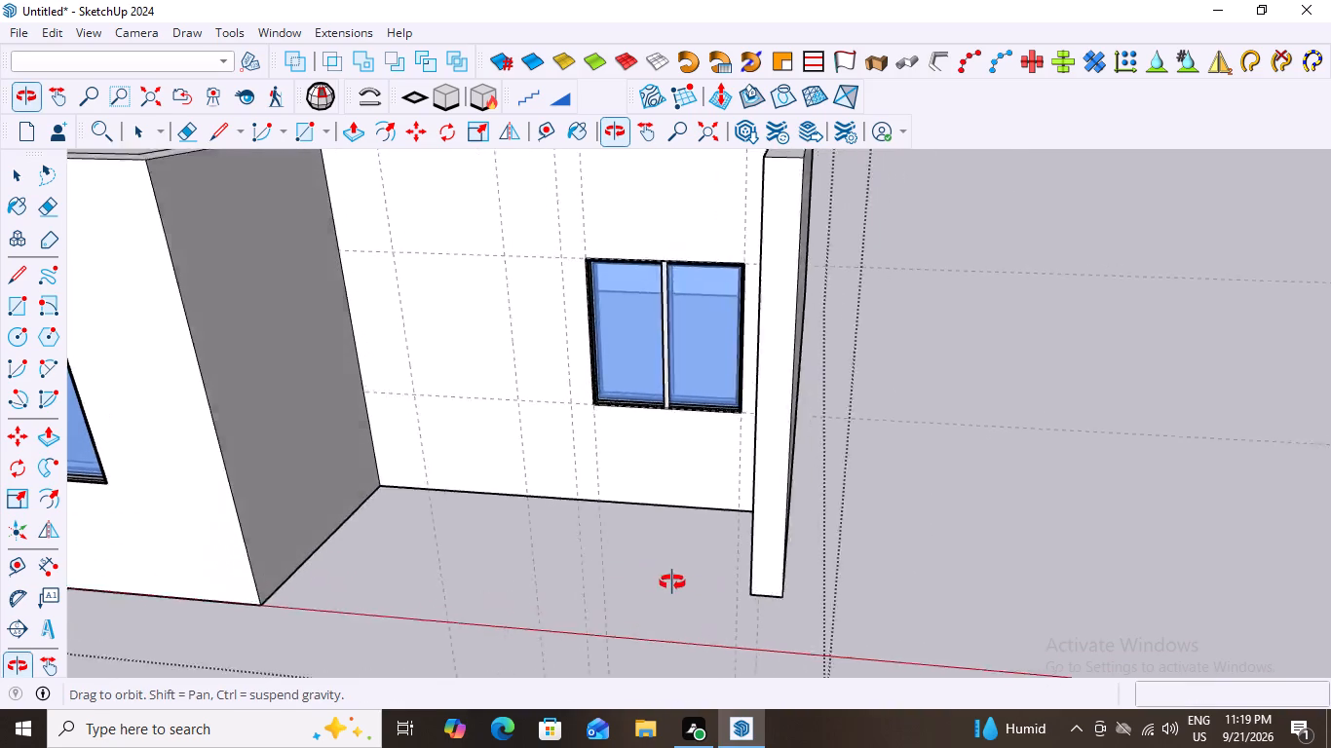
{"action": "middle_click_drag", "start_coordinate": [672, 582], "coordinate": [697, 588]}
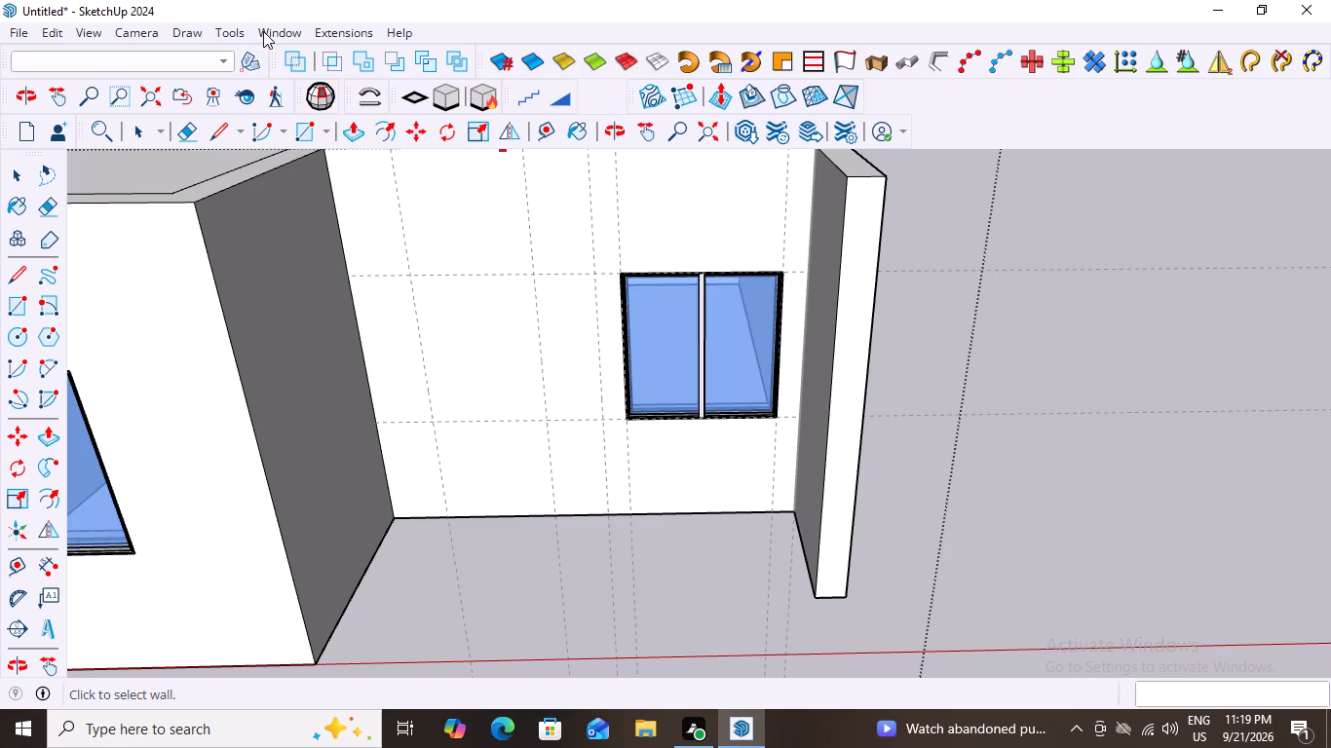
Open MajDoor and look through the available door types, returning to Type A.
{"action": "left_click", "coordinate": [329, 30]}
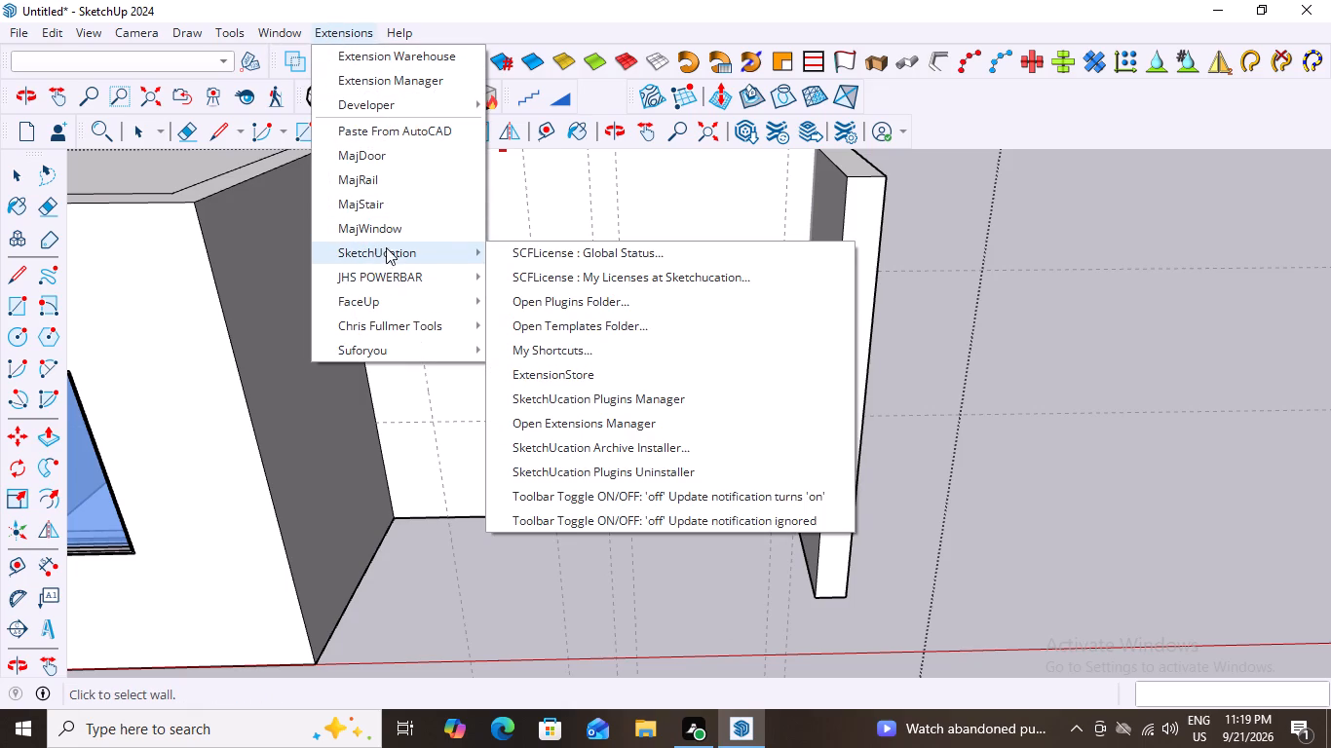
{"action": "left_click", "coordinate": [359, 152]}
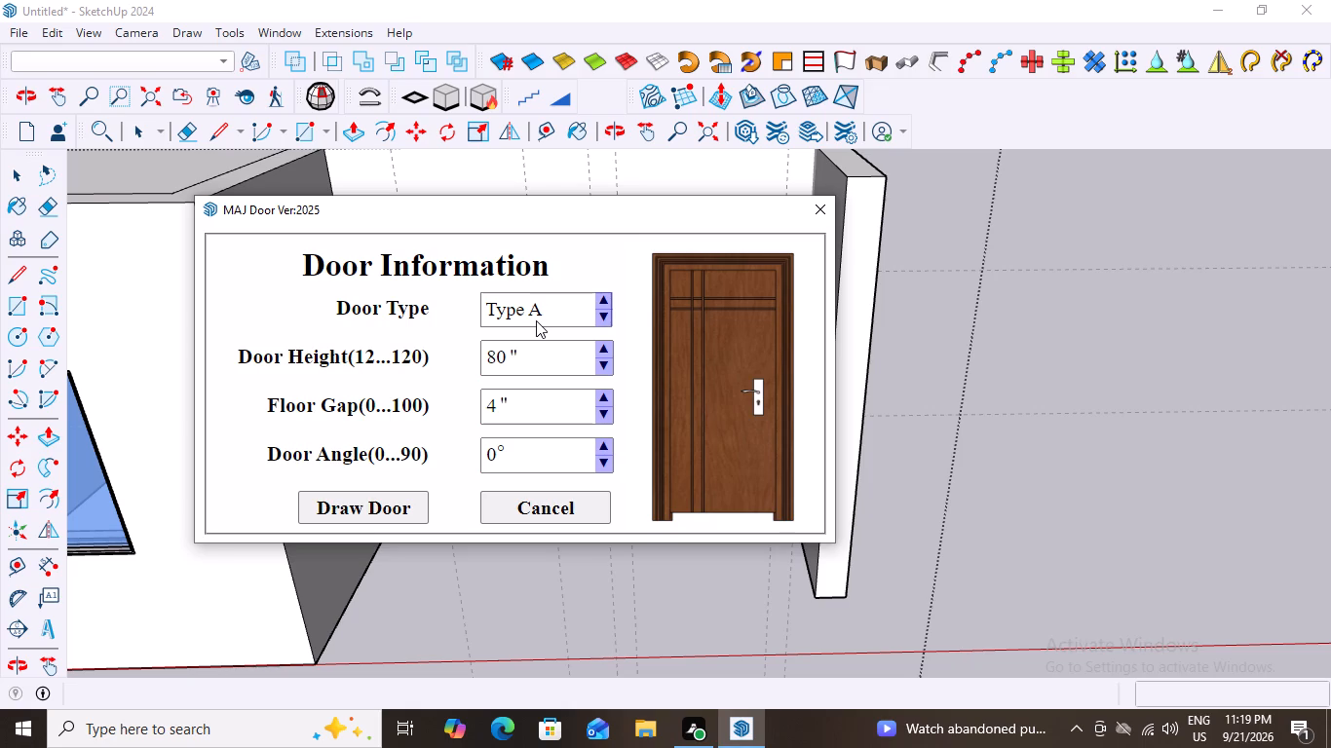
{"action": "left_click", "coordinate": [604, 298]}
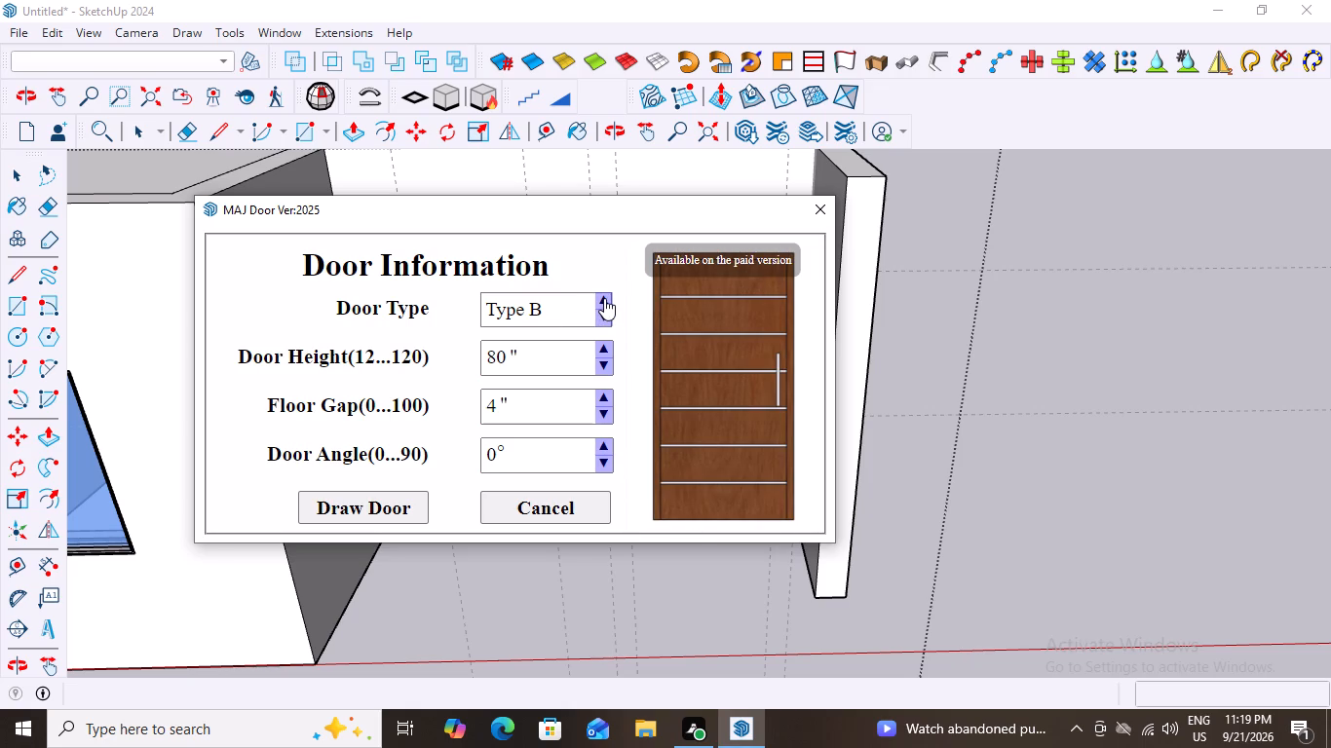
{"action": "left_click", "coordinate": [604, 298]}
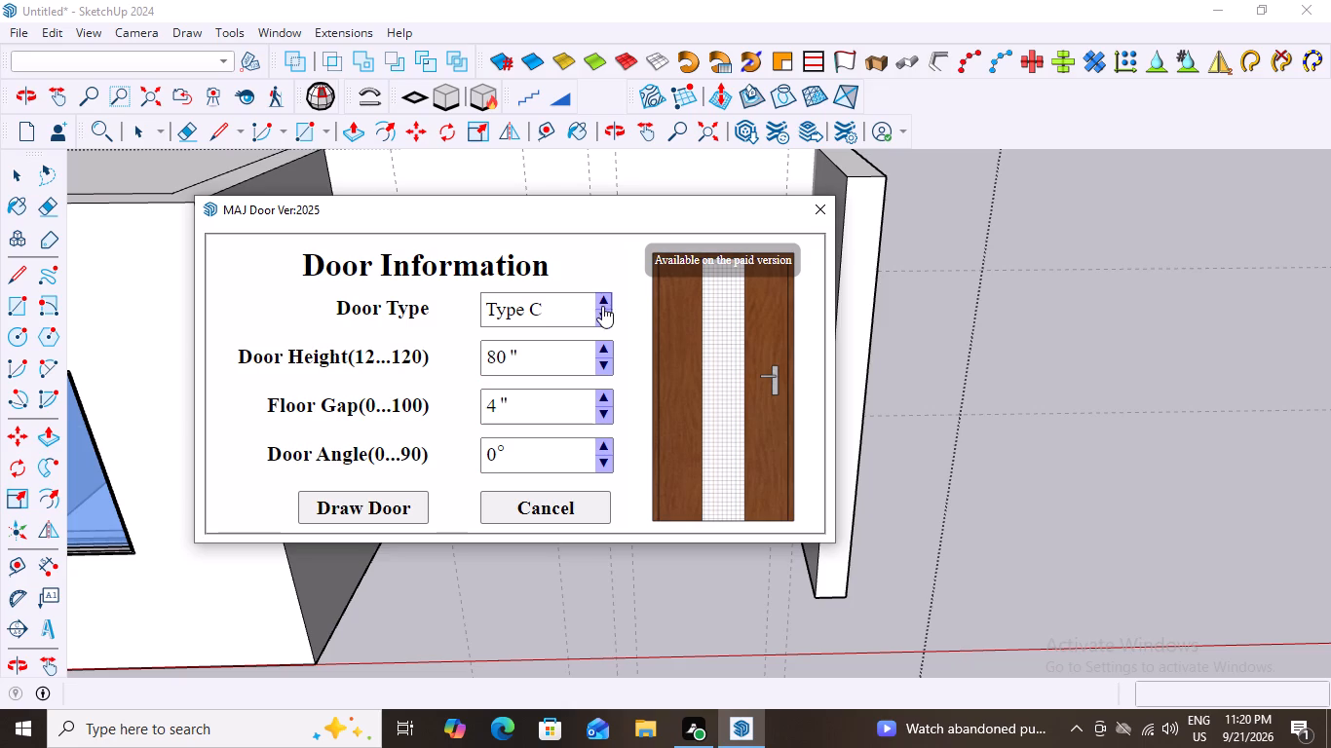
{"action": "left_click", "coordinate": [600, 315]}
{"action": "double_click", "coordinate": [600, 315]}
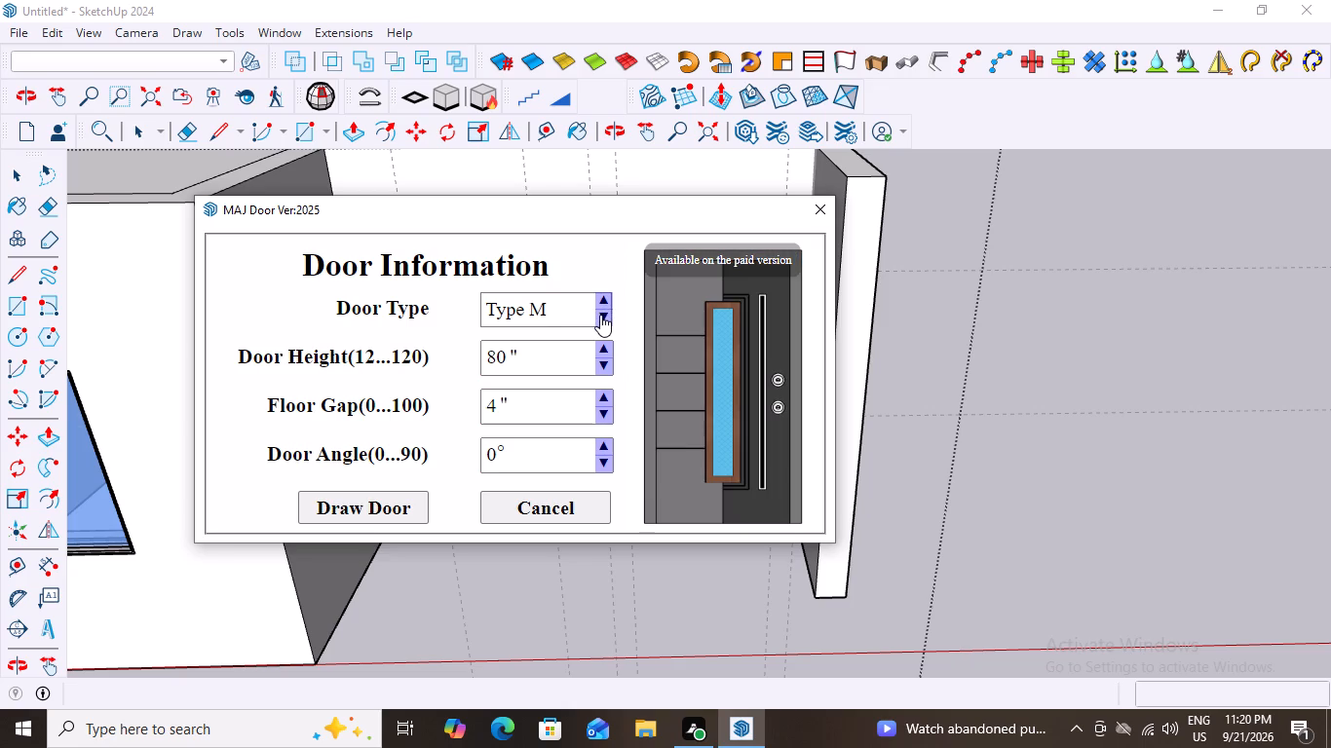
{"action": "double_click", "coordinate": [600, 315]}
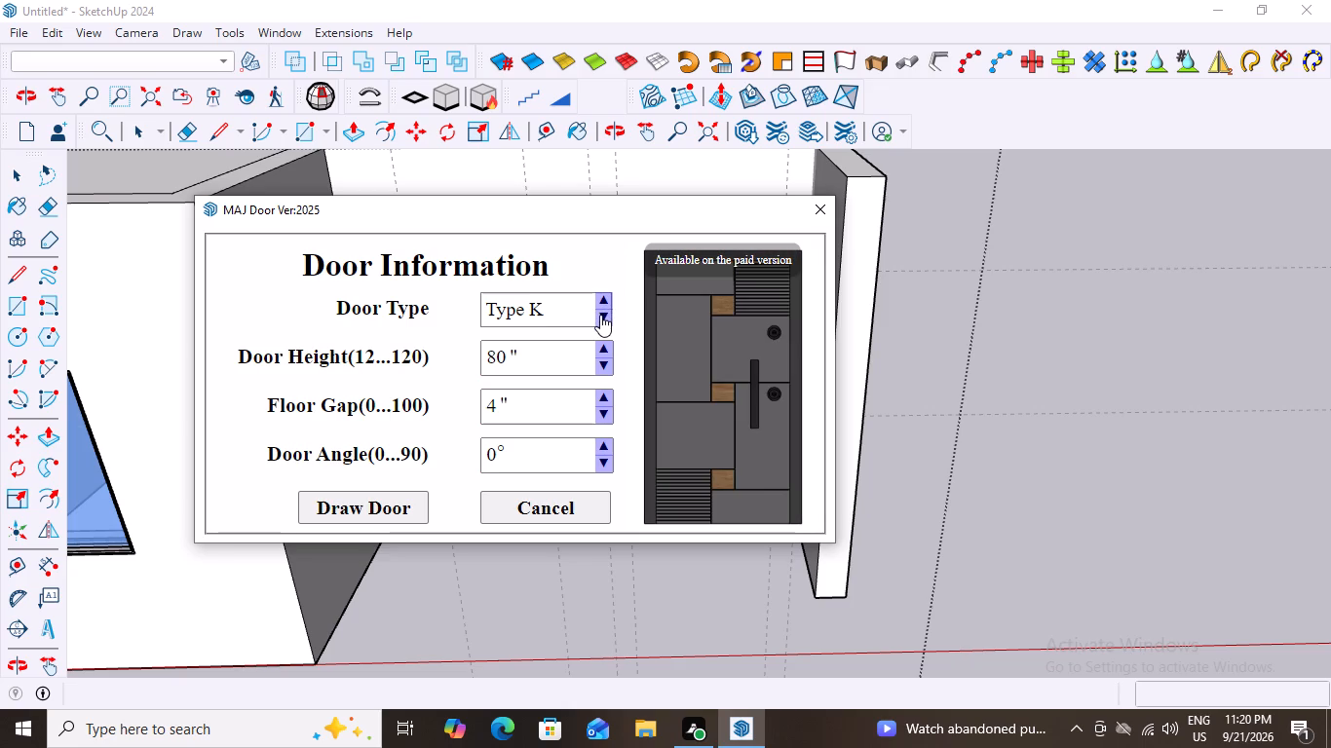
{"action": "left_click", "coordinate": [600, 315]}
{"action": "left_click", "coordinate": [600, 315]}
{"action": "triple_click", "coordinate": [600, 315]}
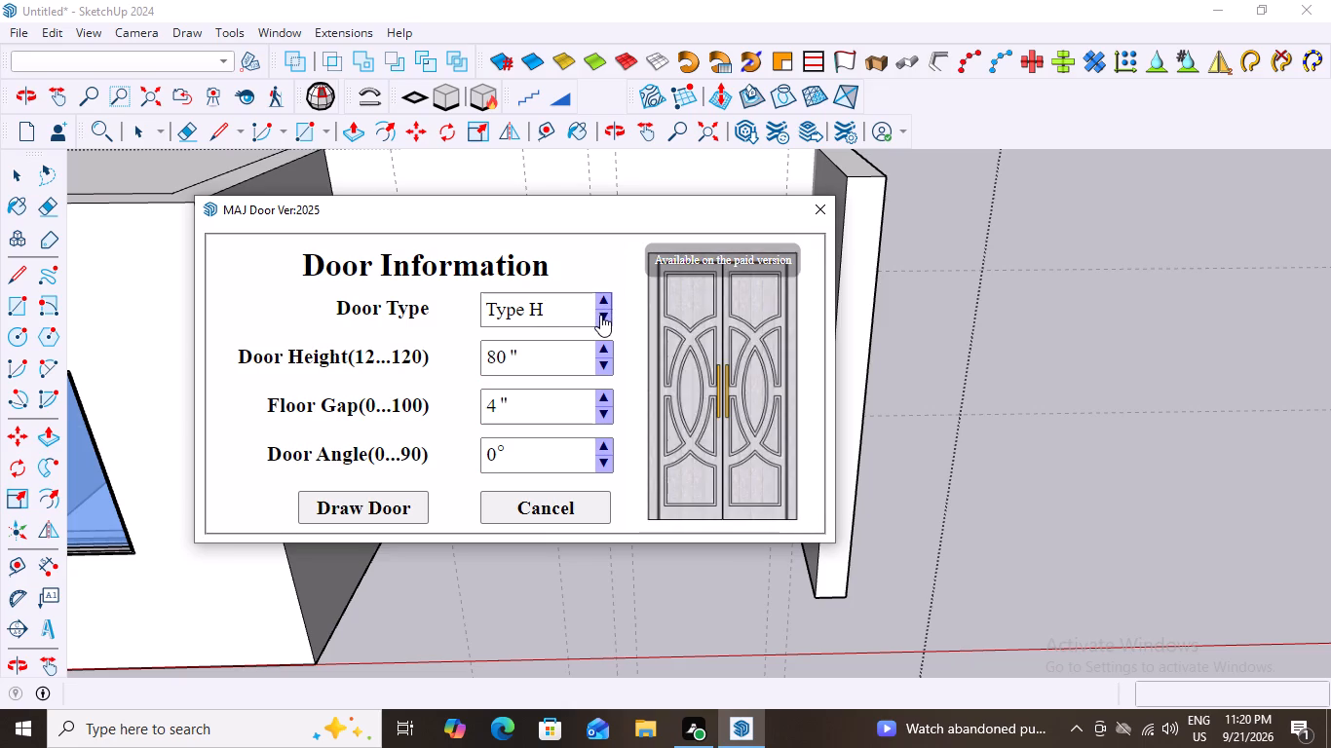
{"action": "double_click", "coordinate": [600, 315]}
{"action": "left_click", "coordinate": [600, 315]}
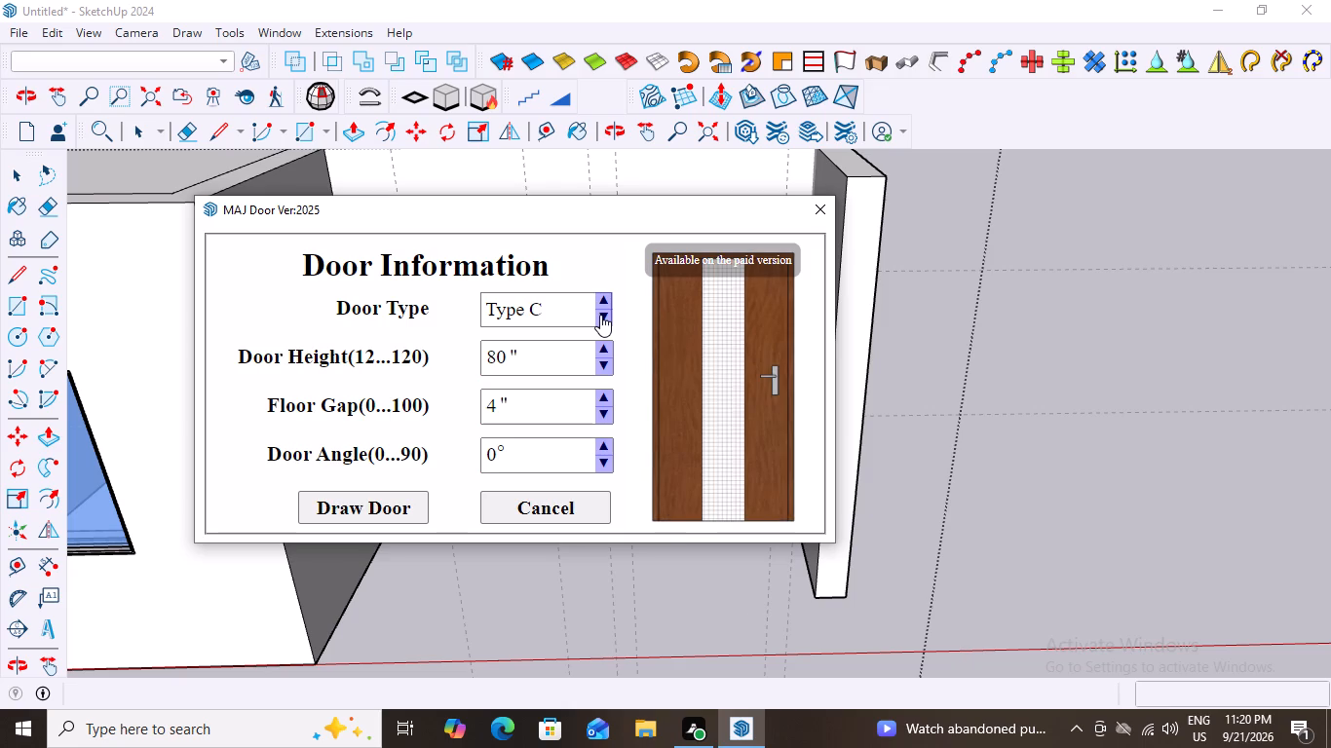
{"action": "left_click", "coordinate": [600, 315]}
{"action": "left_click", "coordinate": [603, 303]}
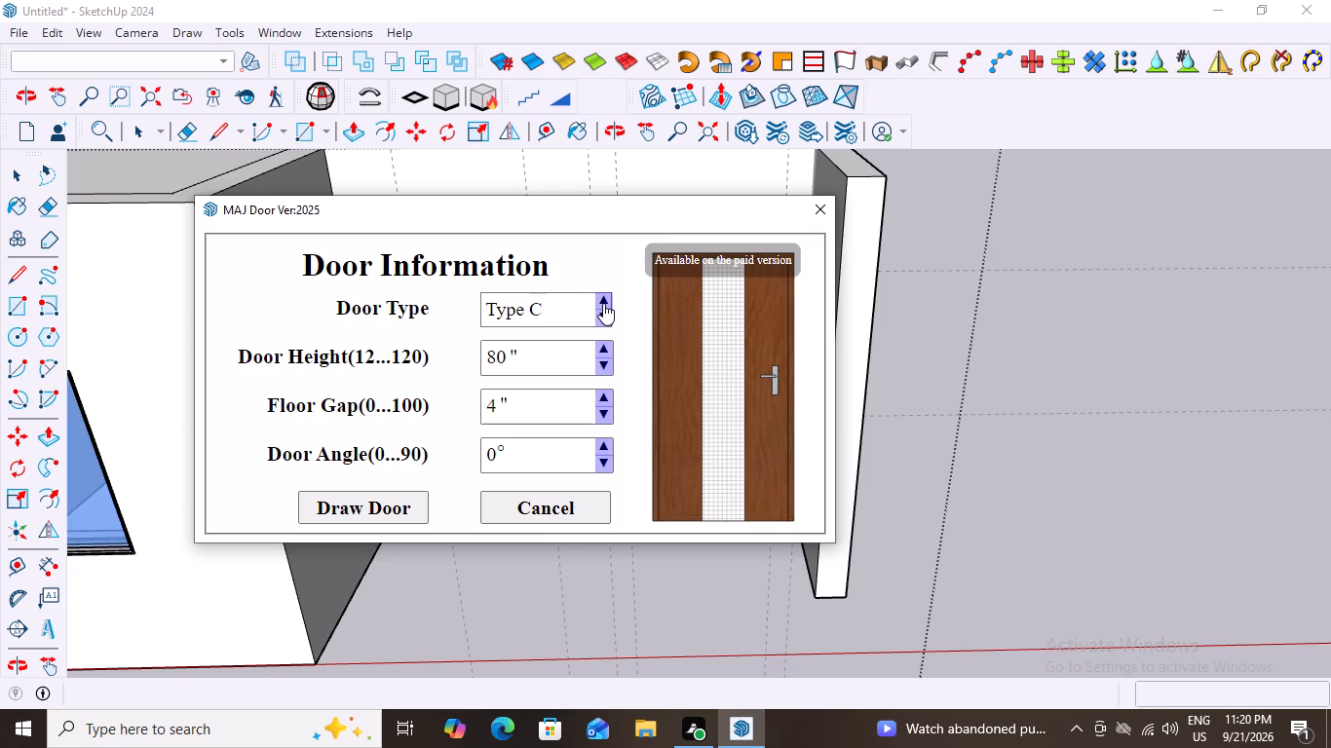
{"action": "left_click", "coordinate": [603, 315]}
{"action": "left_click", "coordinate": [603, 315]}
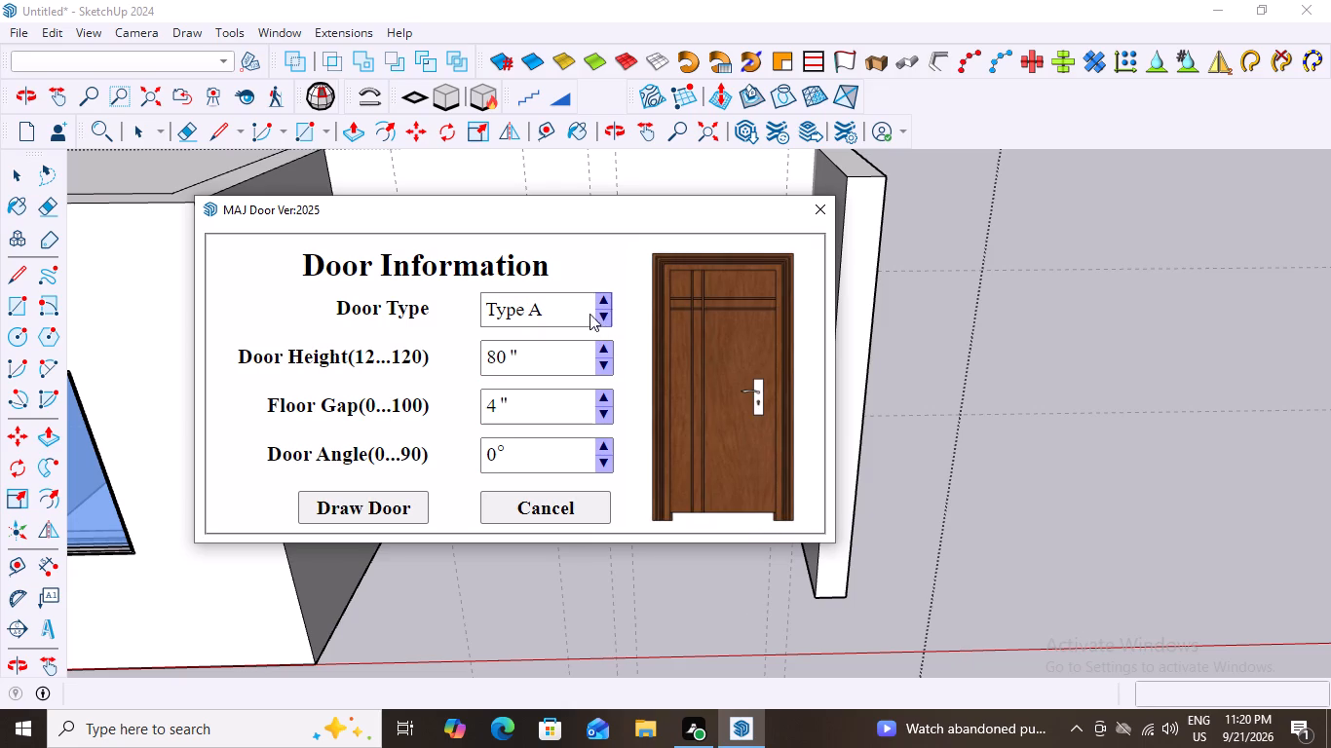
{"action": "left_click", "coordinate": [603, 295]}
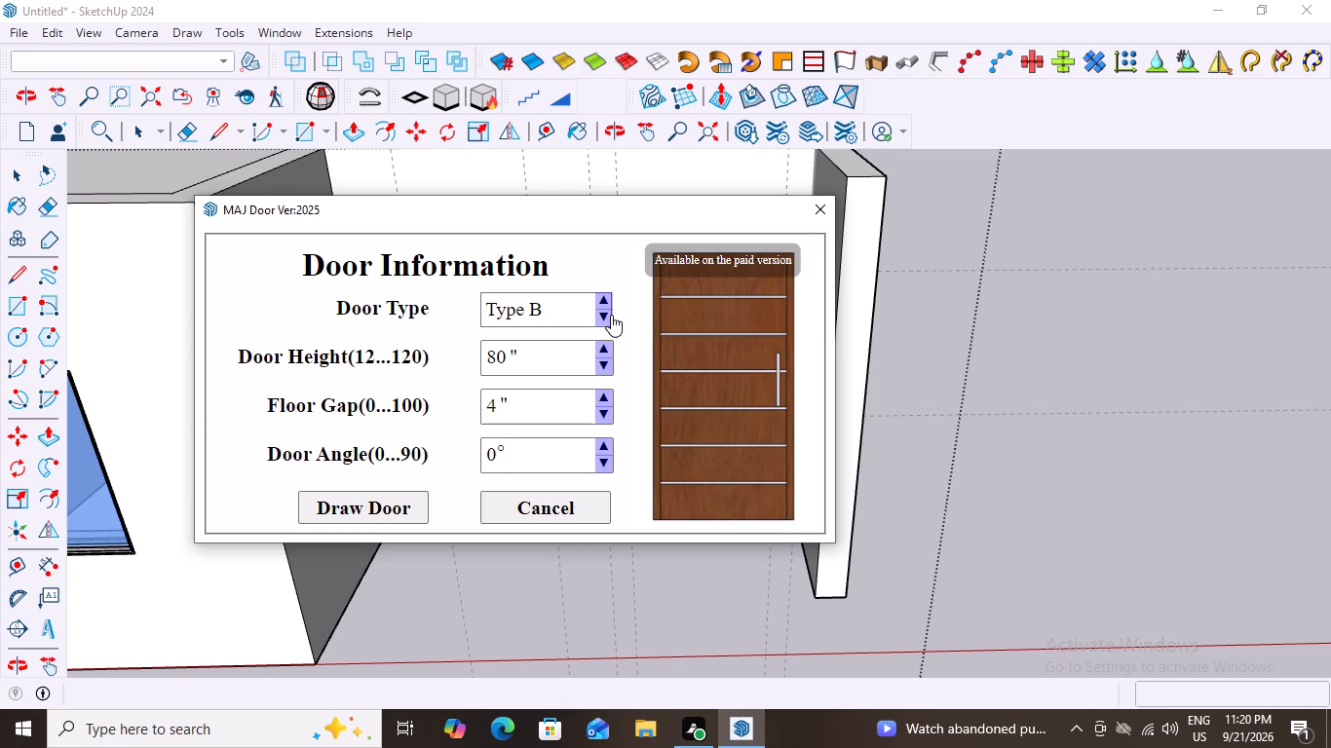
{"action": "left_click", "coordinate": [601, 315]}
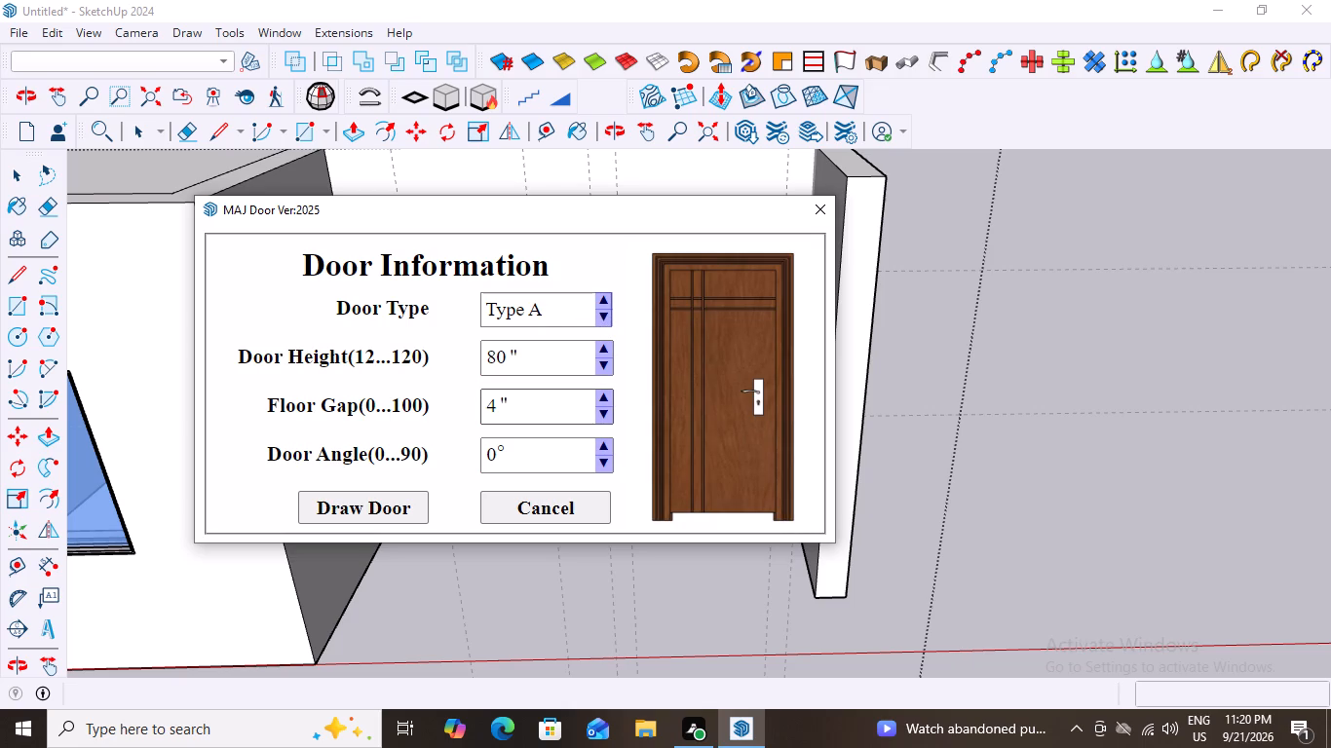
Set the MajDoor height to 82", keeping Type A with the 4" floor gap, and proceed to drawing the door.
{"action": "left_click", "coordinate": [515, 405]}
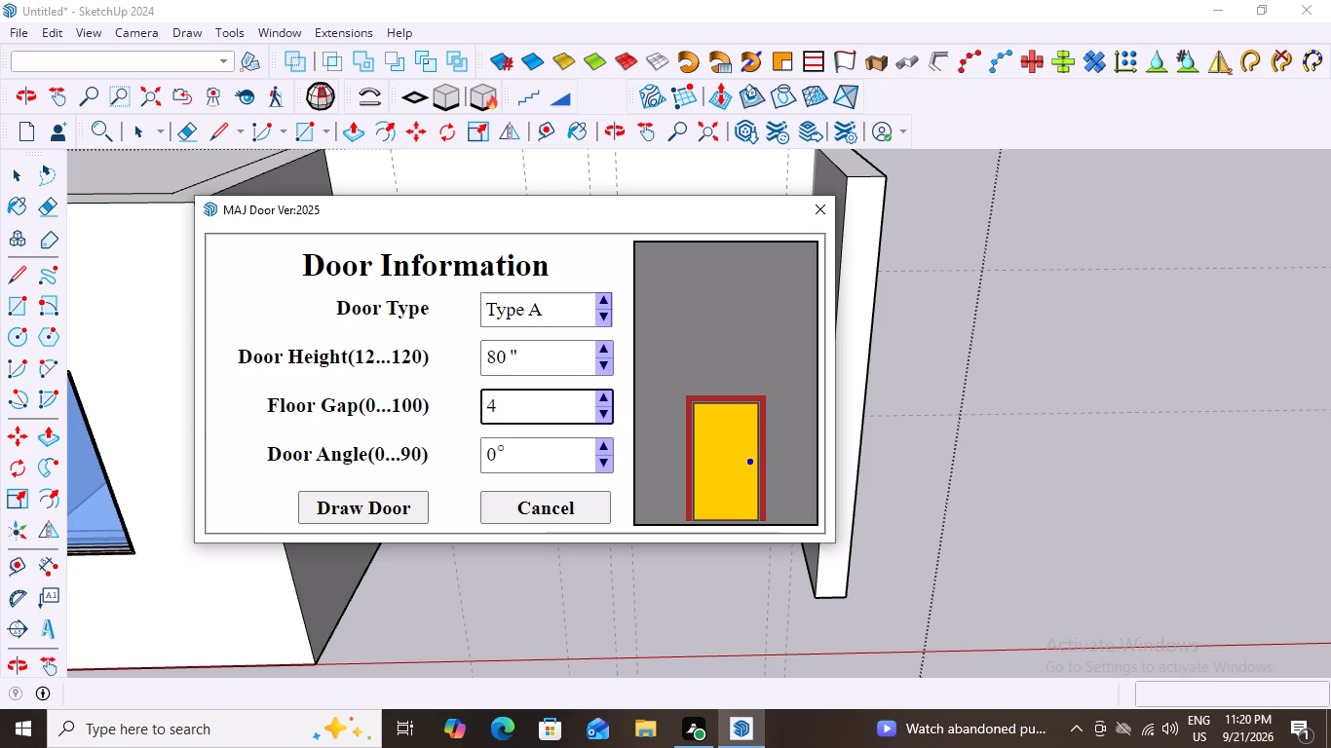
{"action": "left_click", "coordinate": [515, 404]}
{"action": "left_click", "coordinate": [528, 353]}
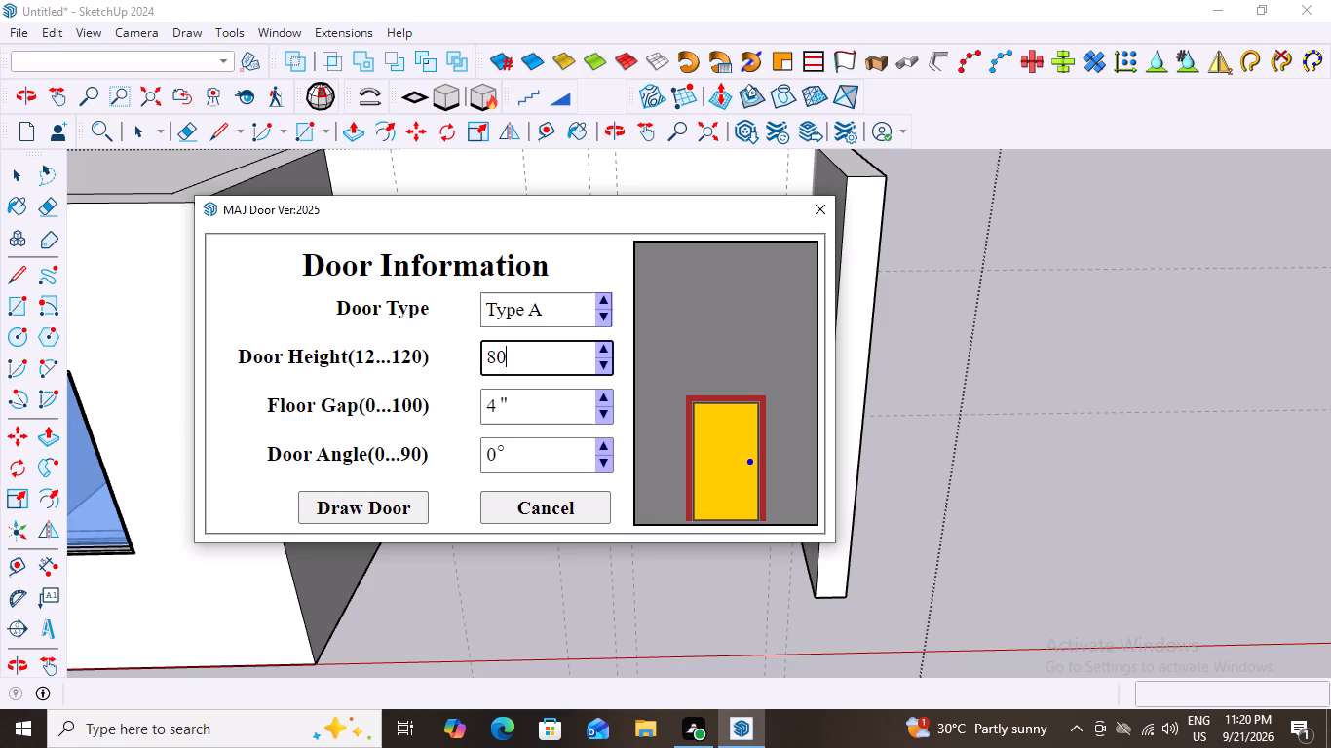
{"action": "left_click", "coordinate": [513, 356]}
{"action": "scroll", "coordinate": [485, 356], "scroll_direction": "up", "scroll_amount": 7}
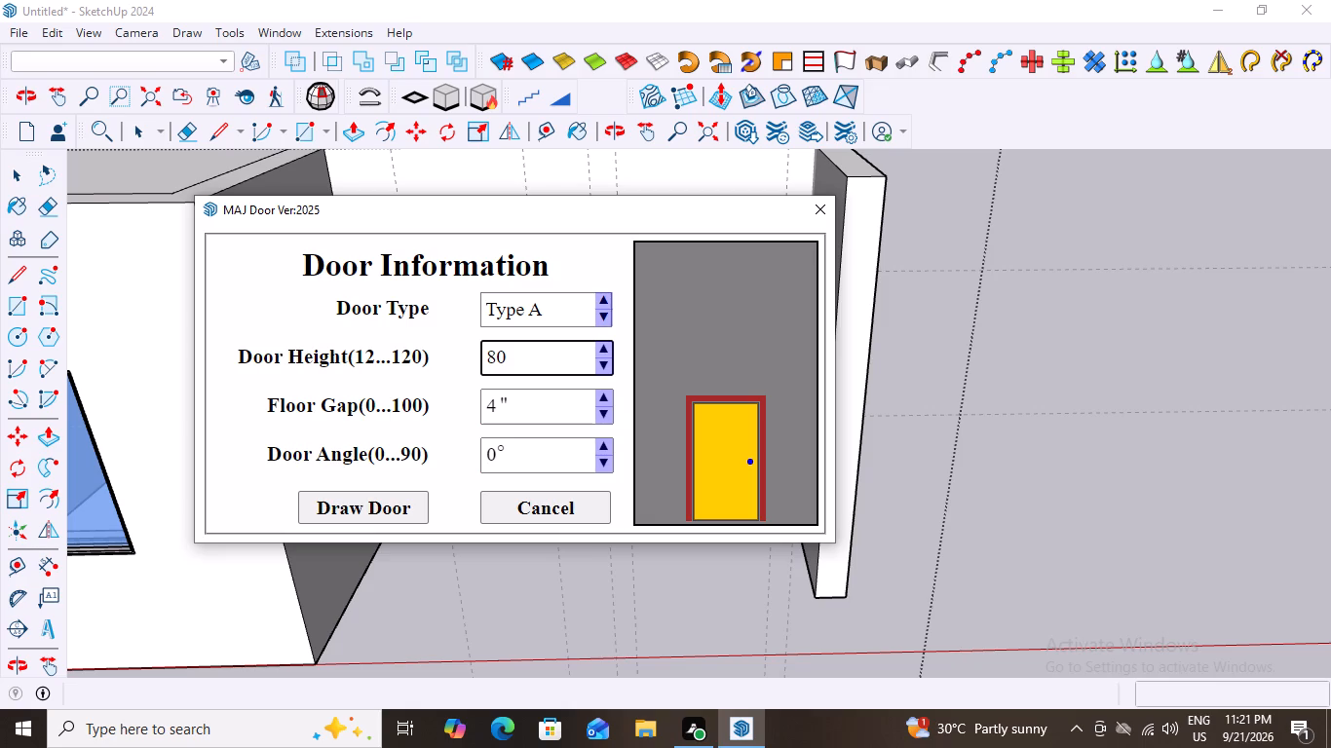
{"action": "left_click", "coordinate": [509, 358]}
{"action": "key", "text": "BackSpace"}
{"action": "key", "text": "2"}
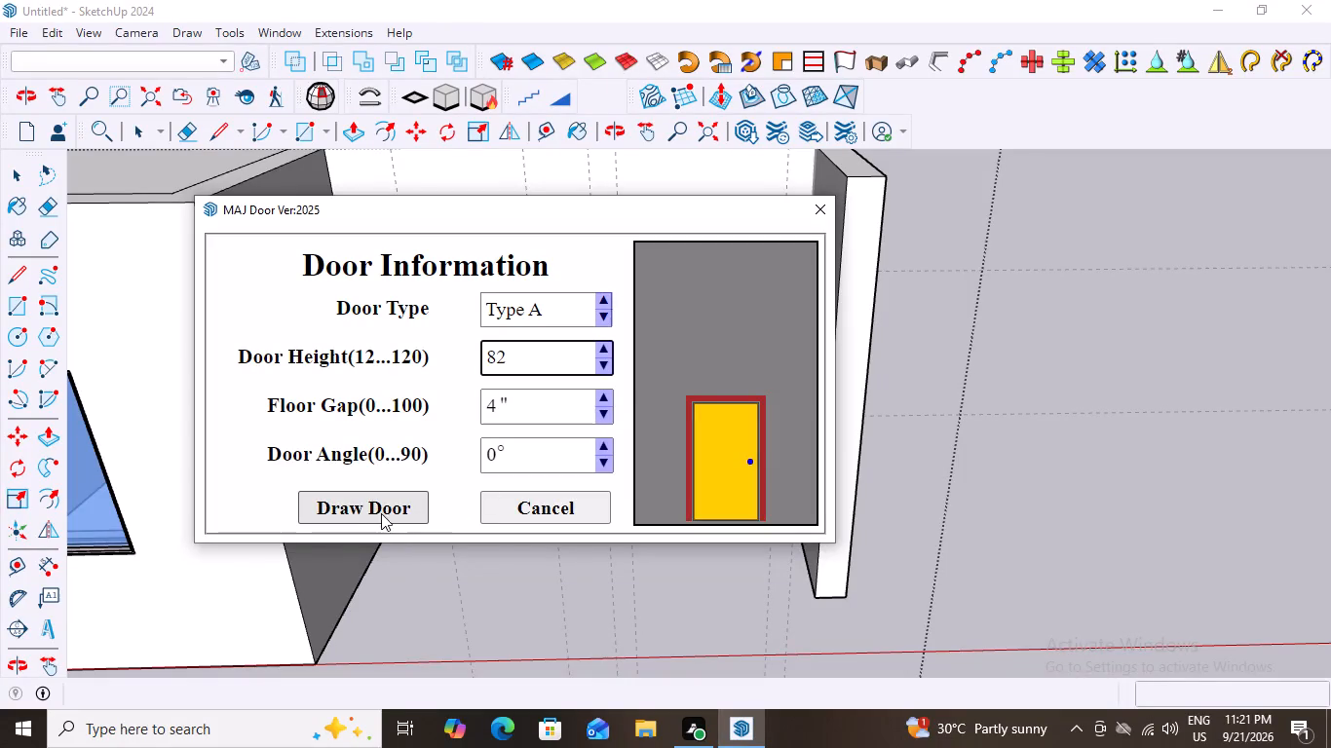
{"action": "left_click", "coordinate": [368, 497]}
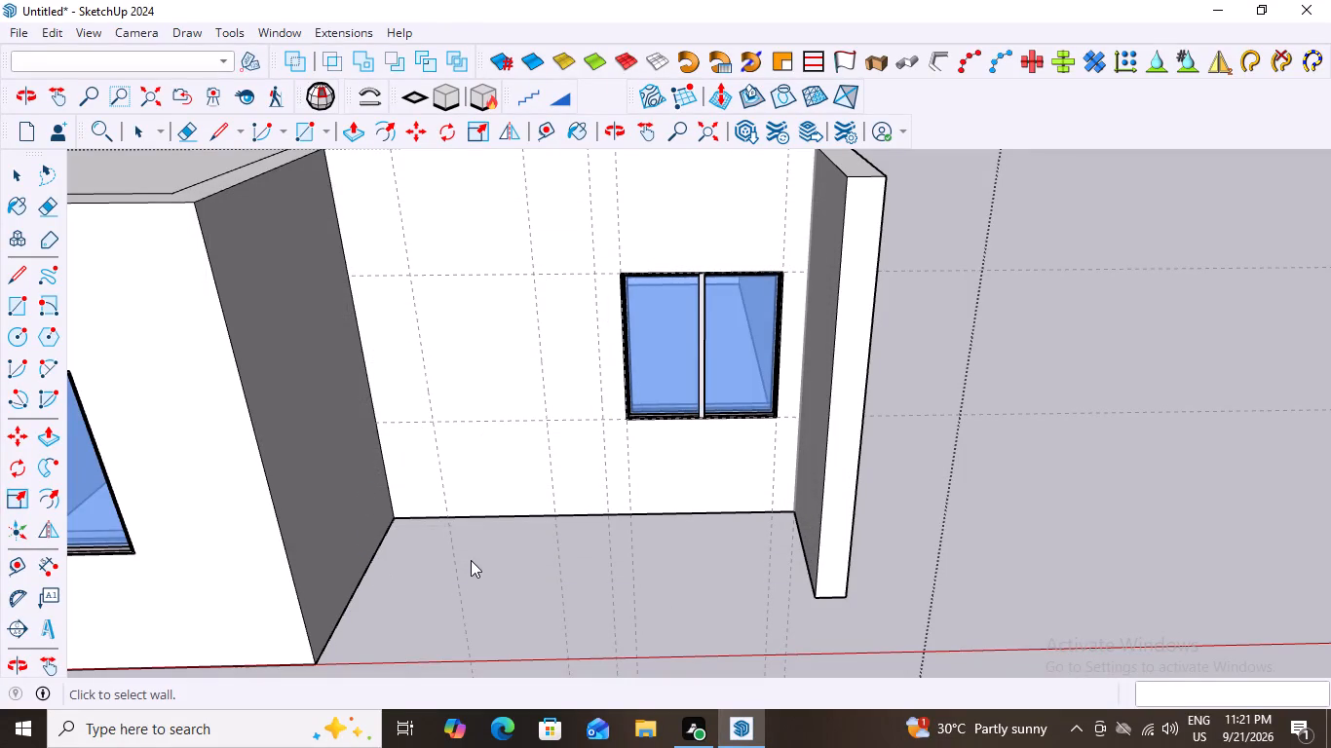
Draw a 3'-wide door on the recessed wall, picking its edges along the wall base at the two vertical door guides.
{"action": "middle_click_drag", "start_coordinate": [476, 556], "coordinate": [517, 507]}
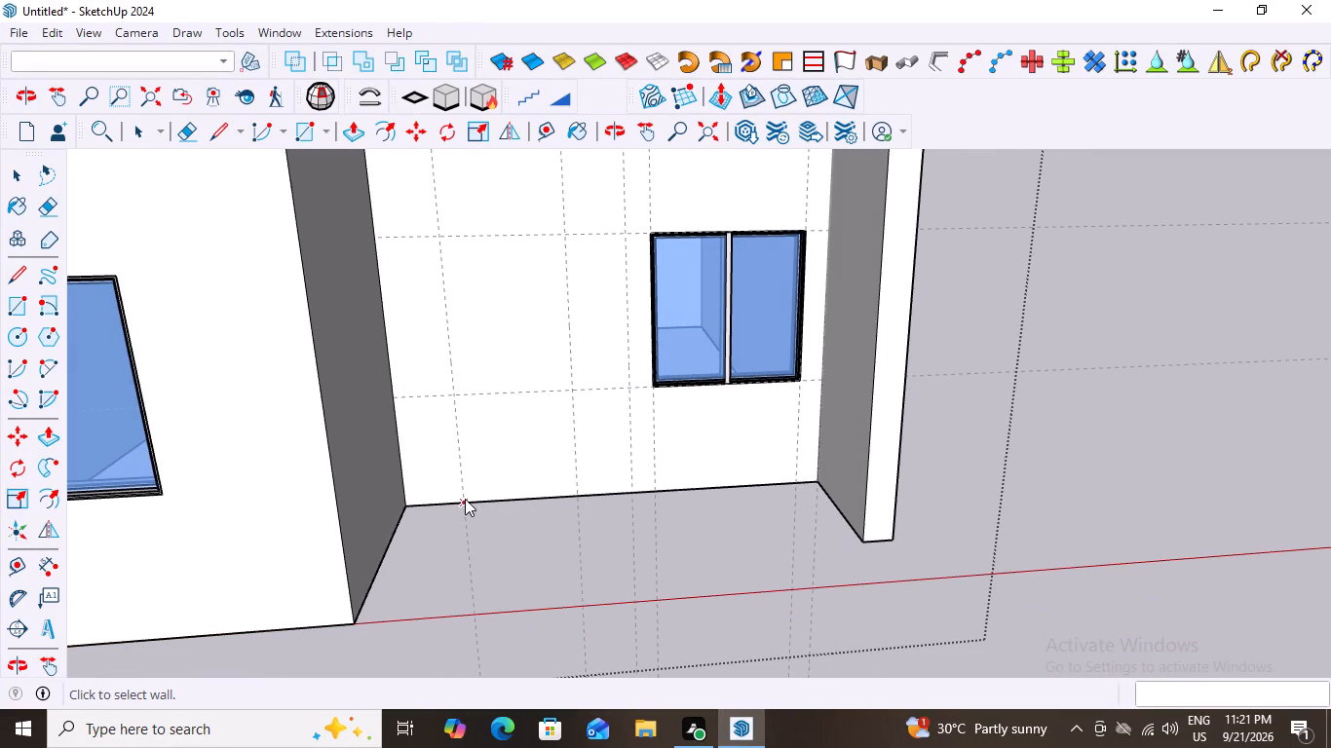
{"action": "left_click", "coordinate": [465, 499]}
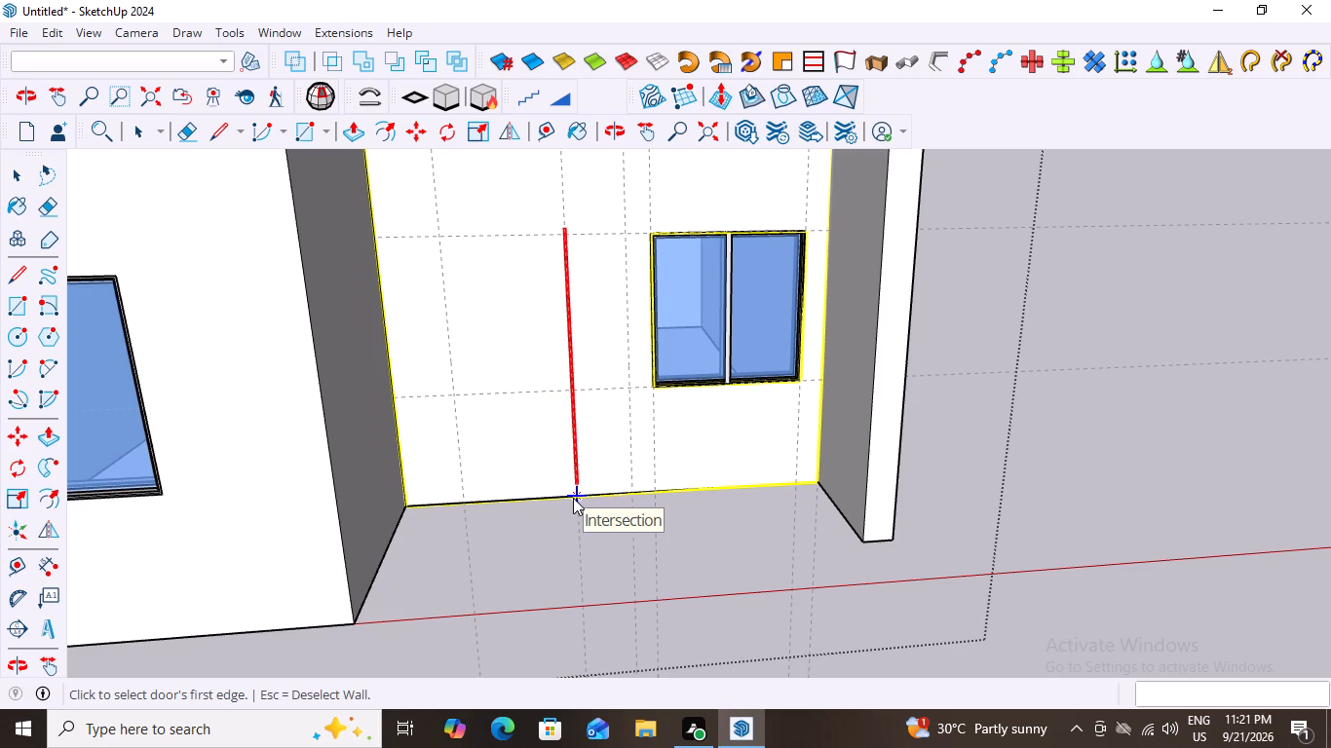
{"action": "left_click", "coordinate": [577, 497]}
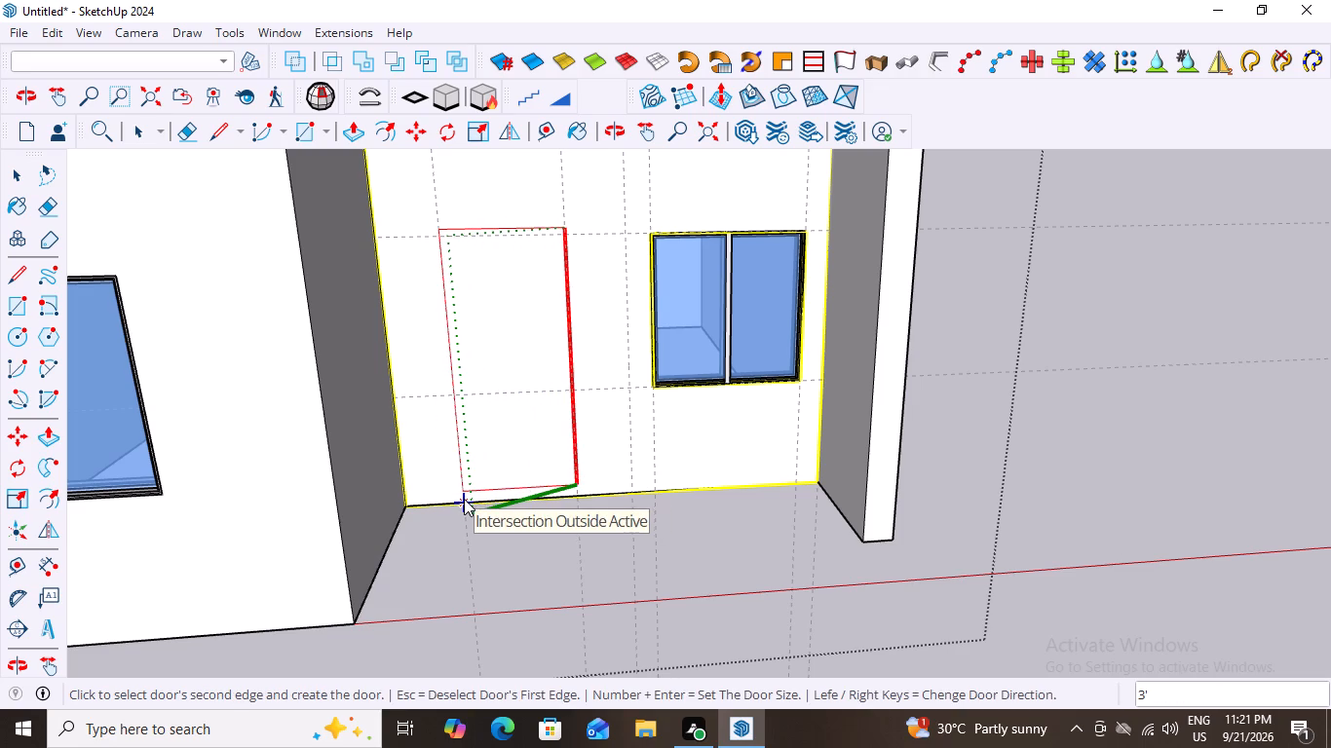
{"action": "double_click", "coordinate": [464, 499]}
Inspect the placed door's top alignment with the window and the gap between its bottom and the wall base.
{"action": "middle_click_drag", "start_coordinate": [535, 533], "coordinate": [442, 514]}
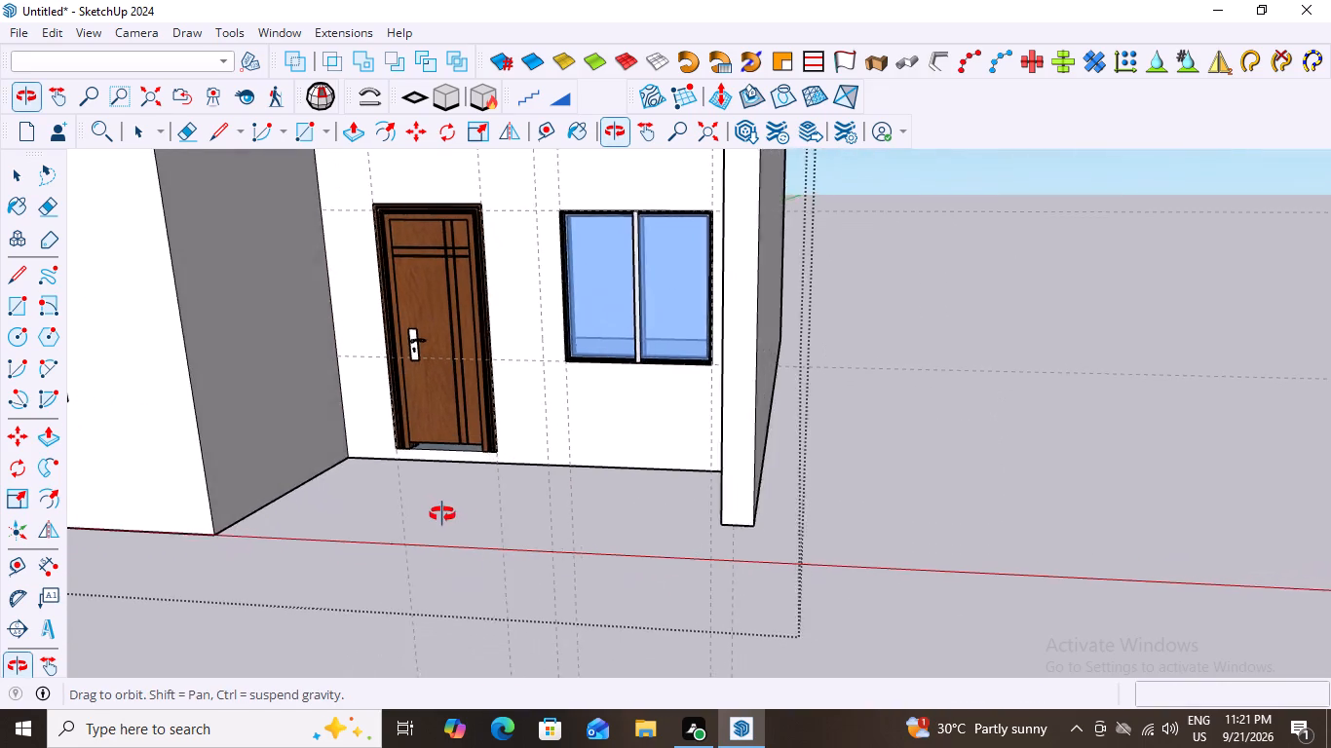
{"action": "middle_click_drag", "start_coordinate": [442, 514], "coordinate": [515, 532]}
{"action": "scroll", "coordinate": [444, 144], "scroll_direction": "up", "scroll_amount": 9}
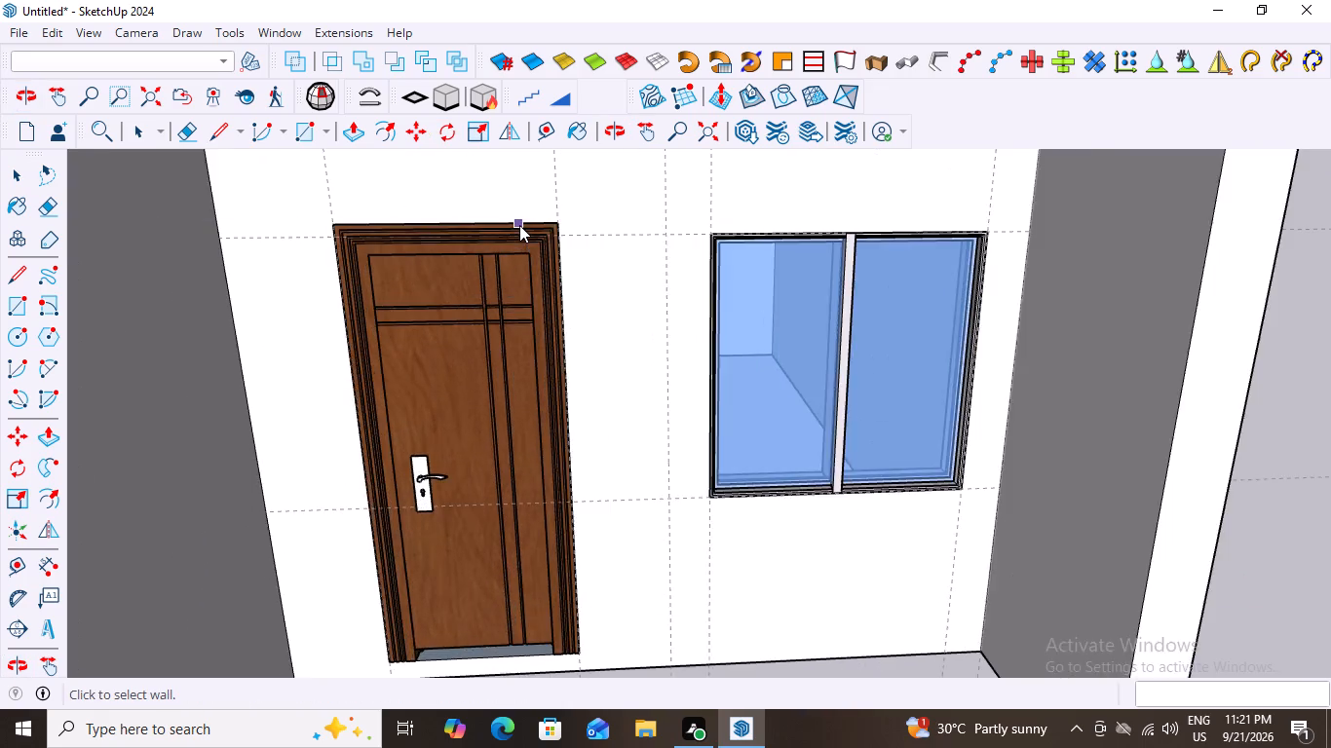
{"action": "scroll", "coordinate": [519, 225], "scroll_direction": "up", "scroll_amount": 5}
{"action": "scroll", "coordinate": [445, 364], "scroll_direction": "down", "scroll_amount": 7}
{"action": "middle_click_drag", "start_coordinate": [458, 435], "coordinate": [459, 417]}
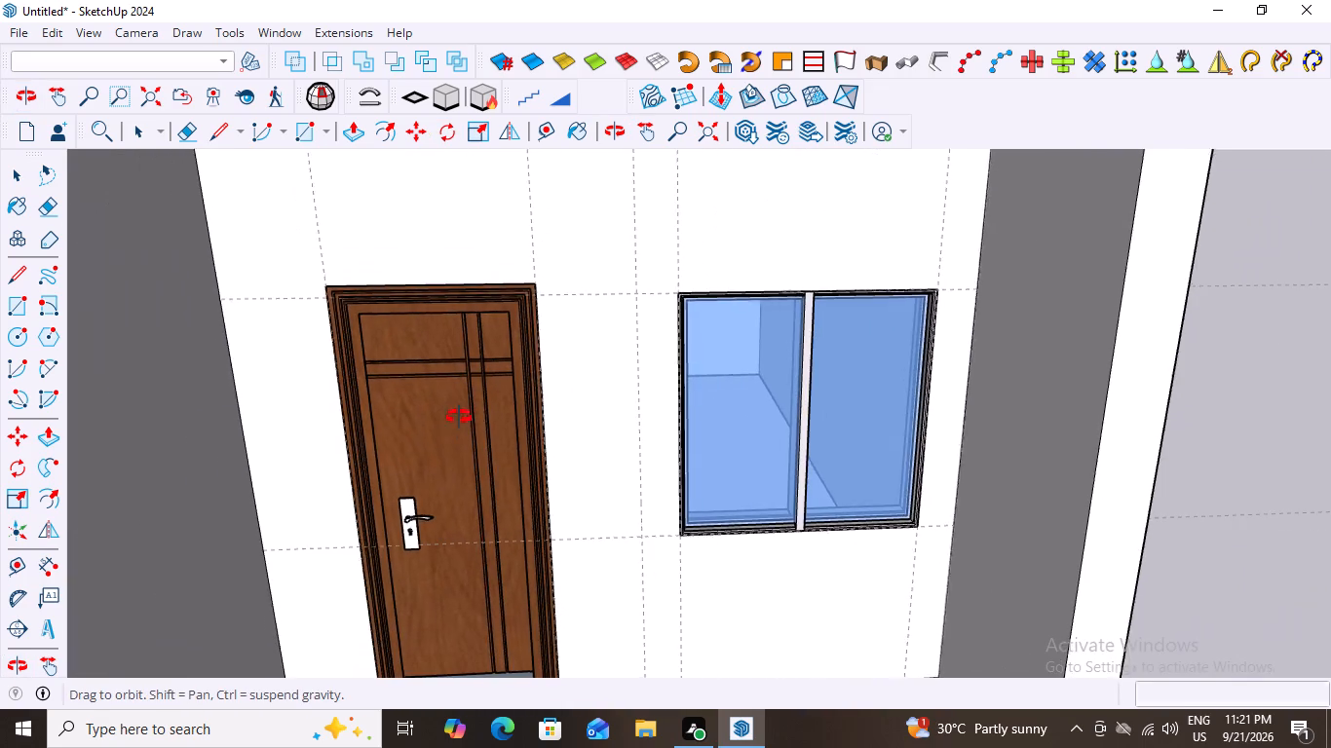
{"action": "middle_click_drag", "start_coordinate": [459, 417], "coordinate": [500, 276]}
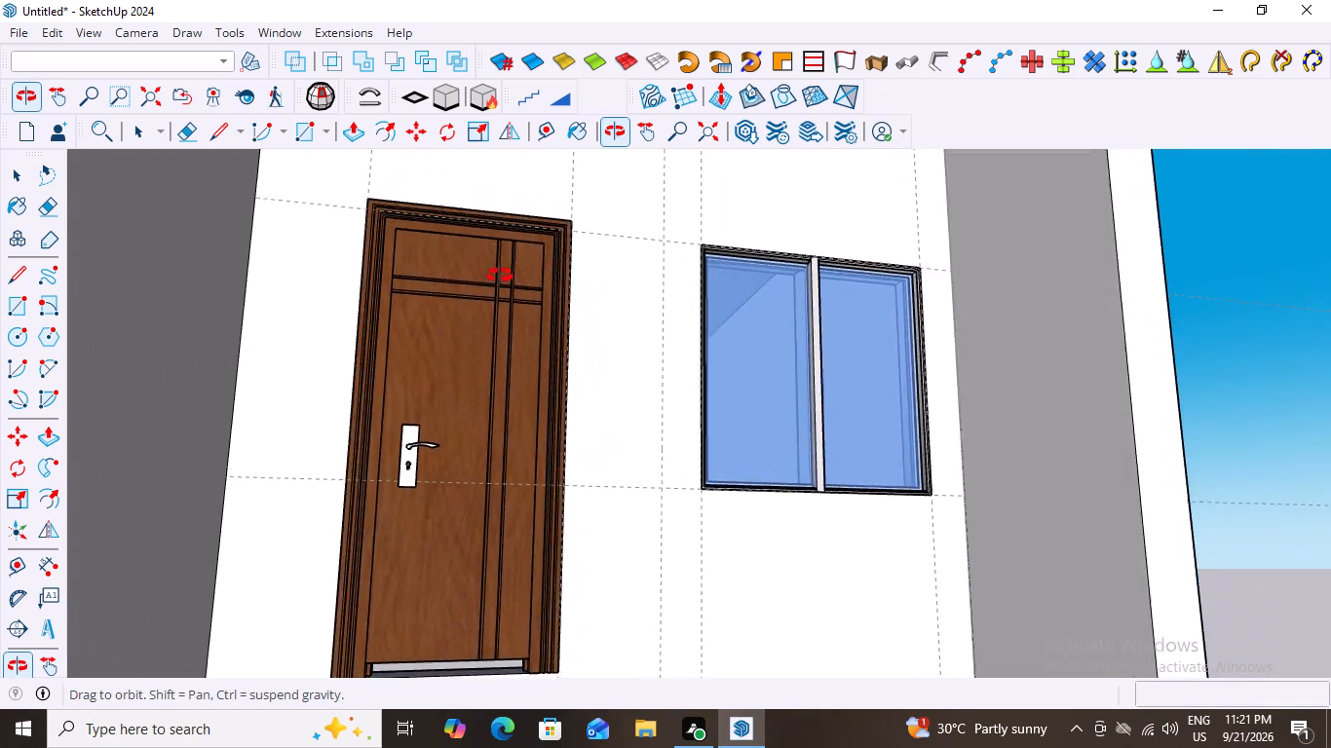
{"action": "middle_click_drag", "start_coordinate": [500, 276], "coordinate": [445, 287]}
{"action": "scroll", "coordinate": [445, 287], "scroll_direction": "down", "scroll_amount": 5}
{"action": "middle_click_drag", "start_coordinate": [430, 532], "coordinate": [460, 603]}
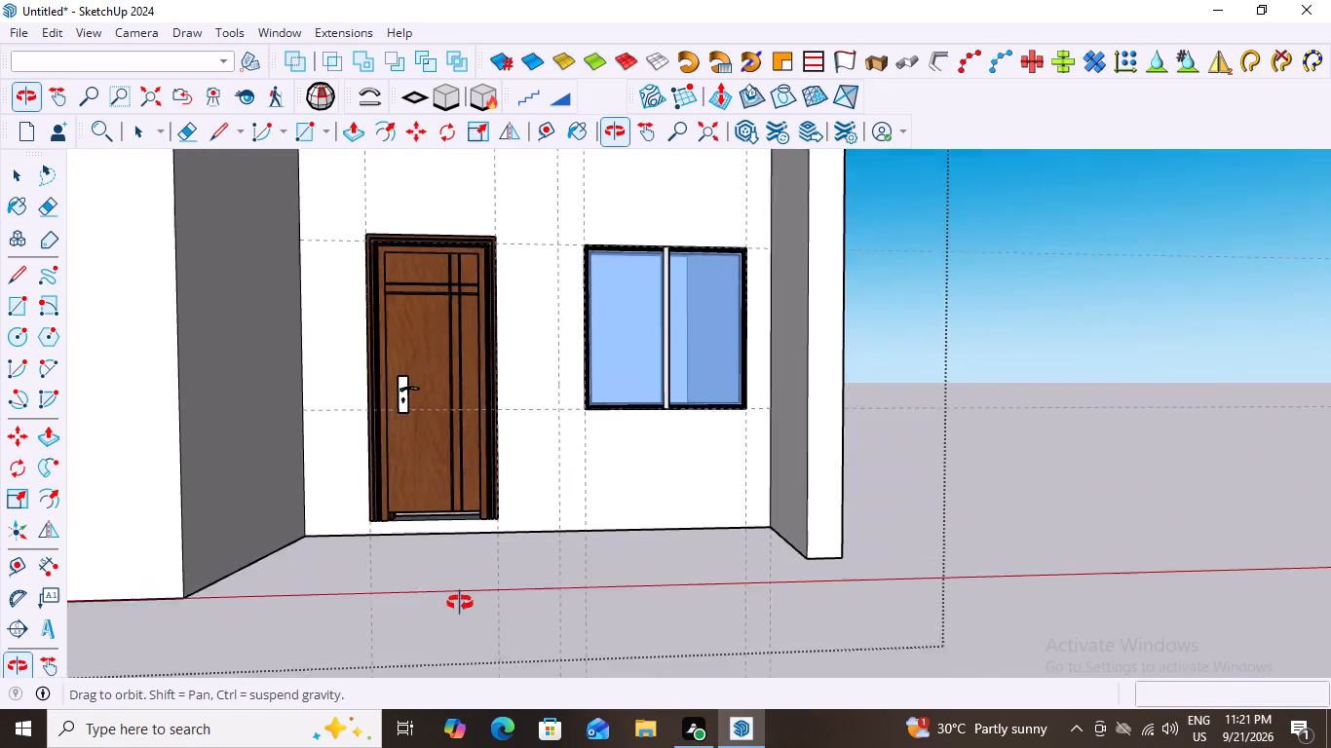
{"action": "middle_click_drag", "start_coordinate": [460, 603], "coordinate": [464, 607]}
{"action": "scroll", "coordinate": [442, 549], "scroll_direction": "up", "scroll_amount": 9}
{"action": "scroll", "coordinate": [563, 580], "scroll_direction": "up", "scroll_amount": 3}
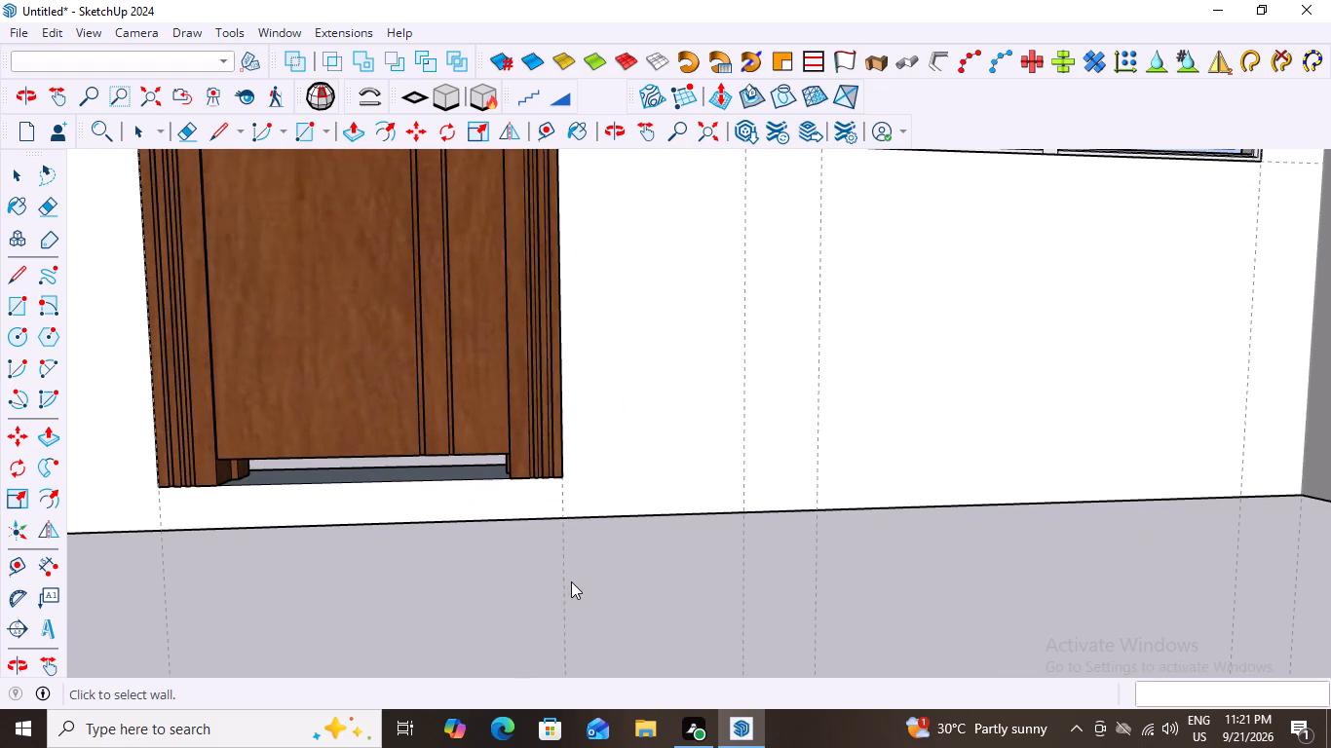
{"action": "scroll", "coordinate": [515, 576], "scroll_direction": "down", "scroll_amount": 10}
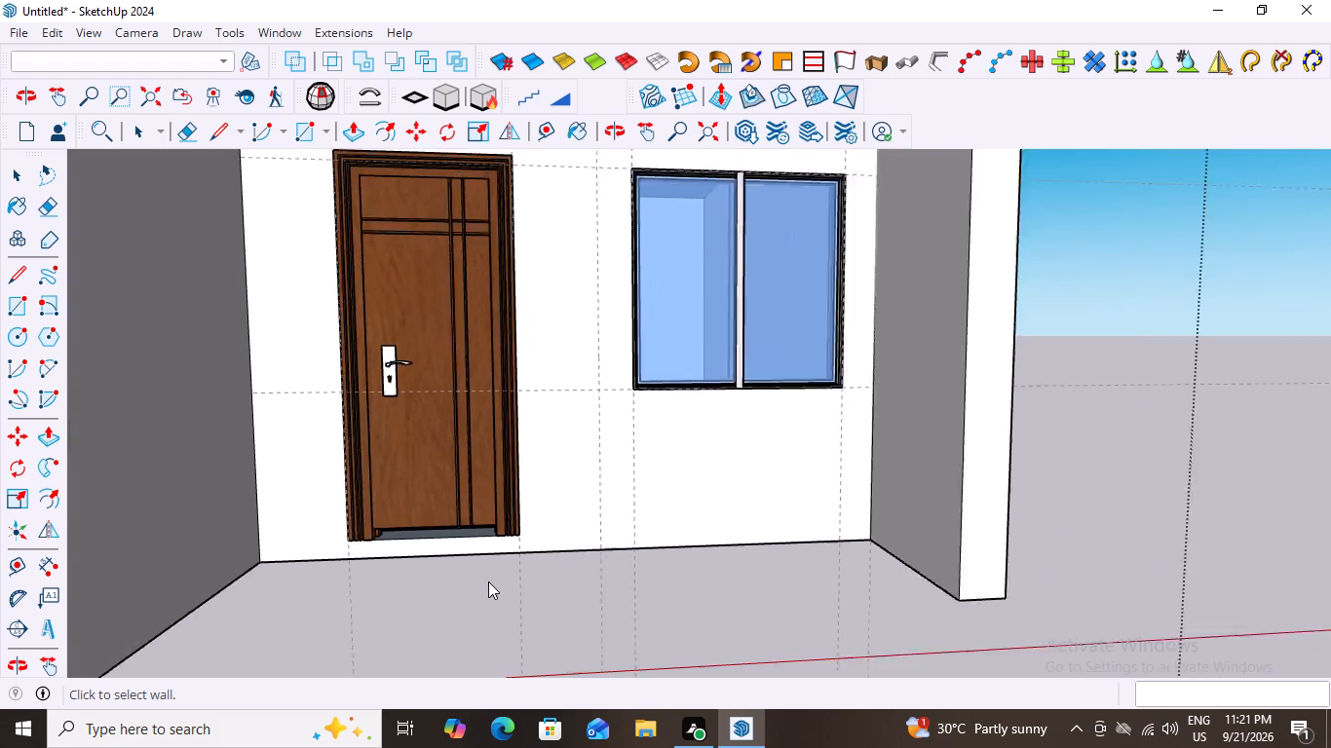
{"action": "scroll", "coordinate": [488, 581], "scroll_direction": "down", "scroll_amount": 5}
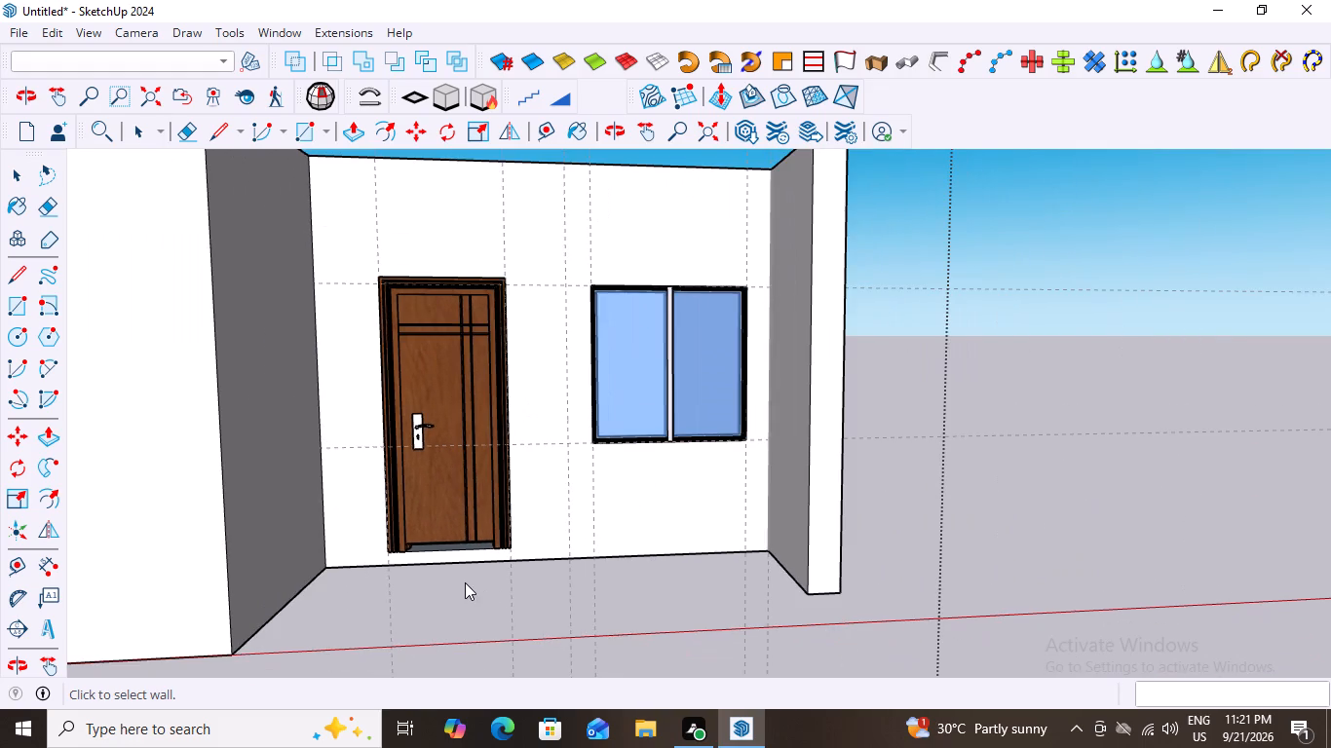
{"action": "scroll", "coordinate": [465, 582], "scroll_direction": "up", "scroll_amount": 2}
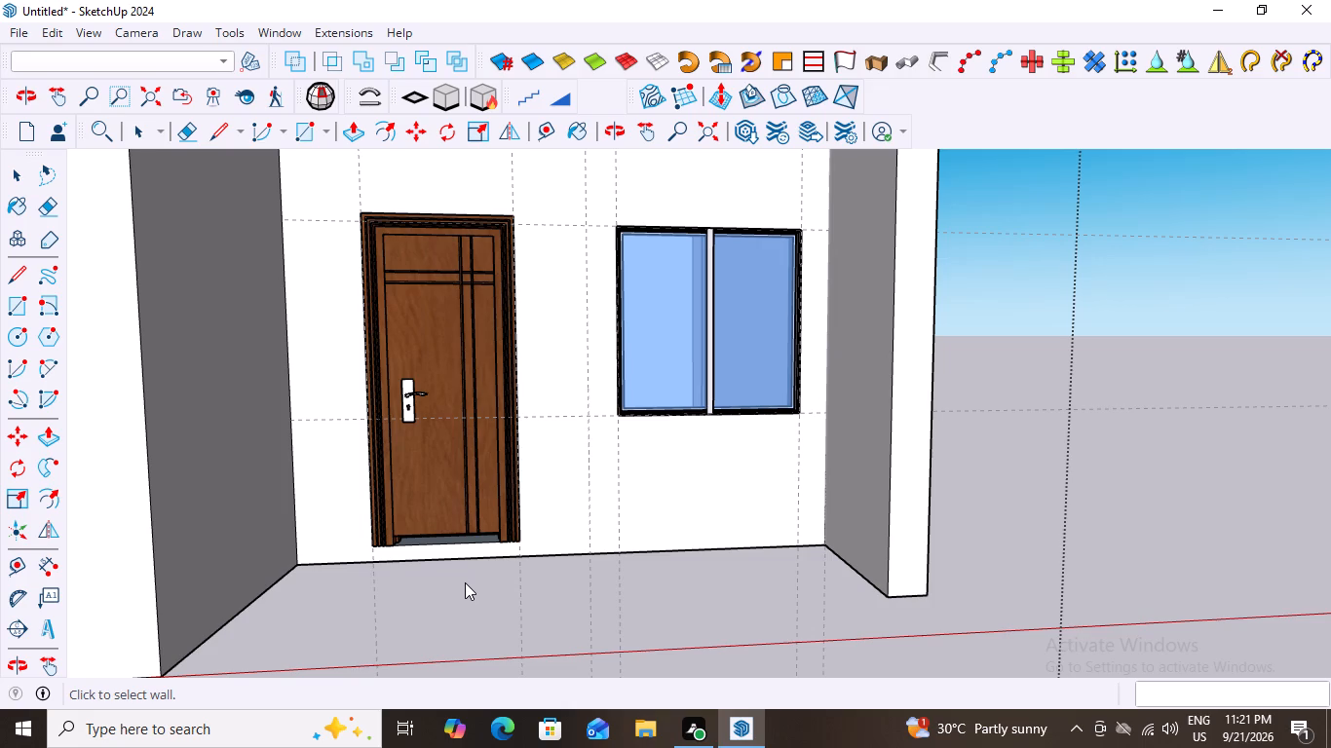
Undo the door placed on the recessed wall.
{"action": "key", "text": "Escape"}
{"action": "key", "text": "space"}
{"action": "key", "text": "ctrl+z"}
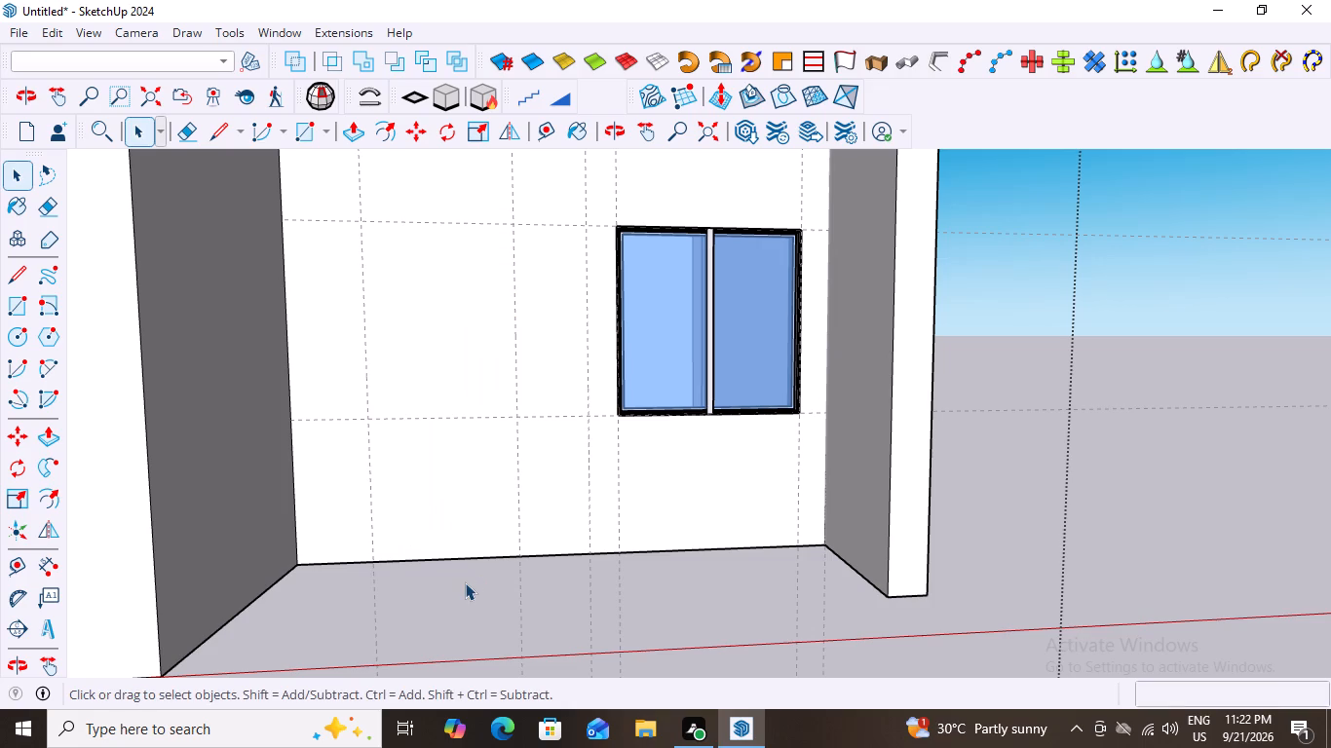
Draw a 3'-wide Type A MajDoor, 82" high with 0" floor gap, between the two vertical door guides on the recessed wall.
{"action": "left_click", "coordinate": [350, 27]}
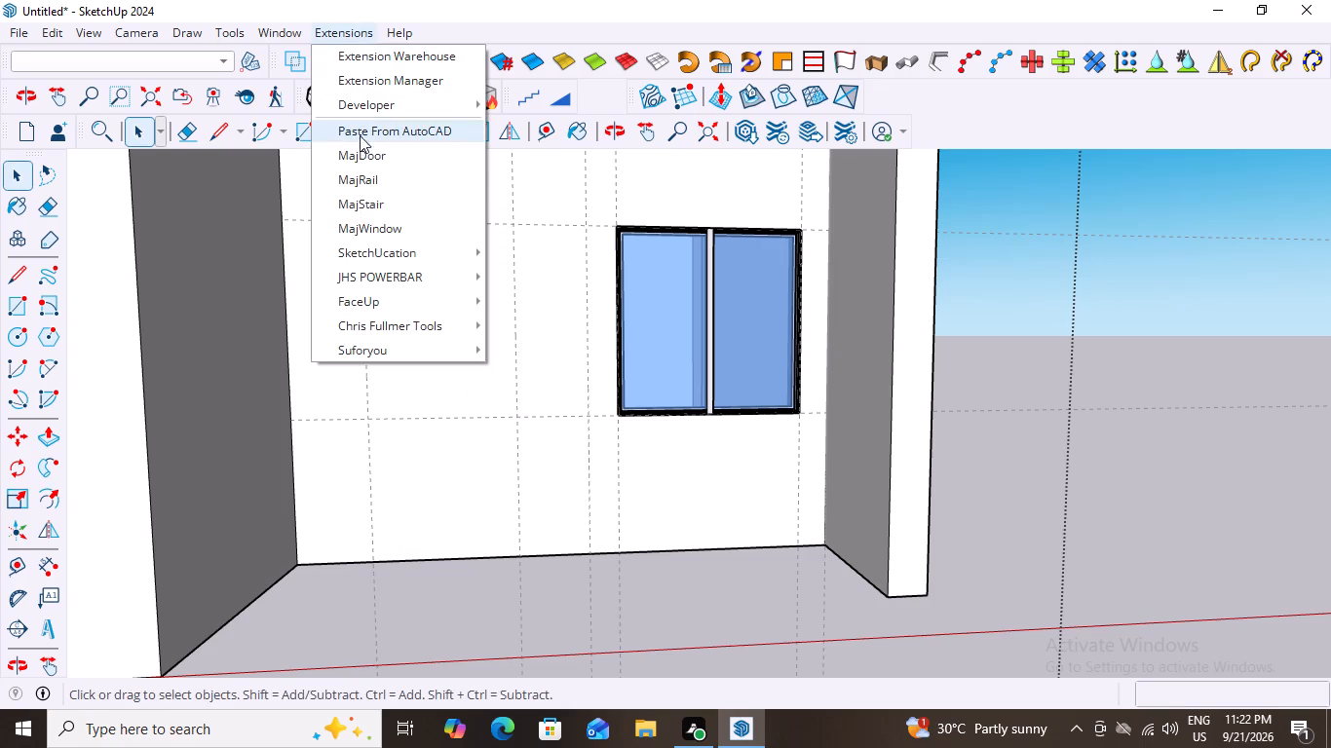
{"action": "left_click", "coordinate": [370, 158]}
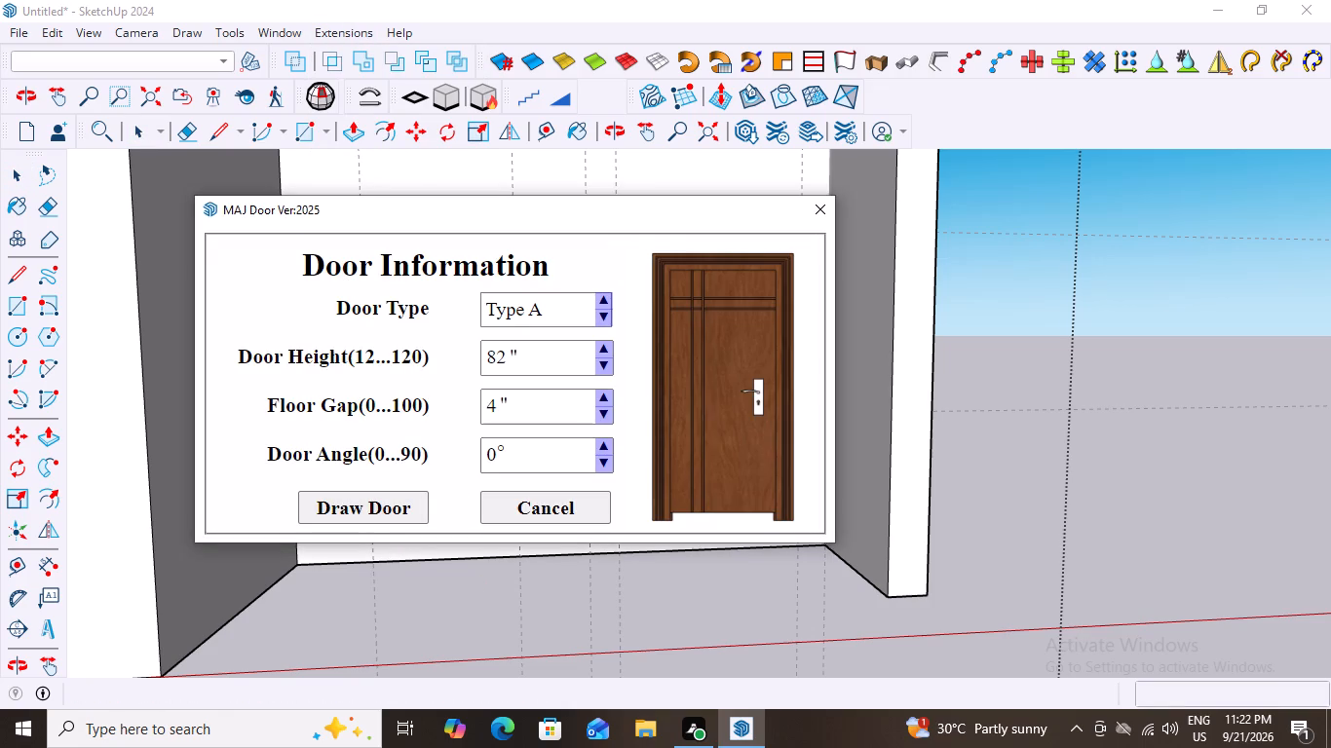
{"action": "left_click", "coordinate": [605, 418]}
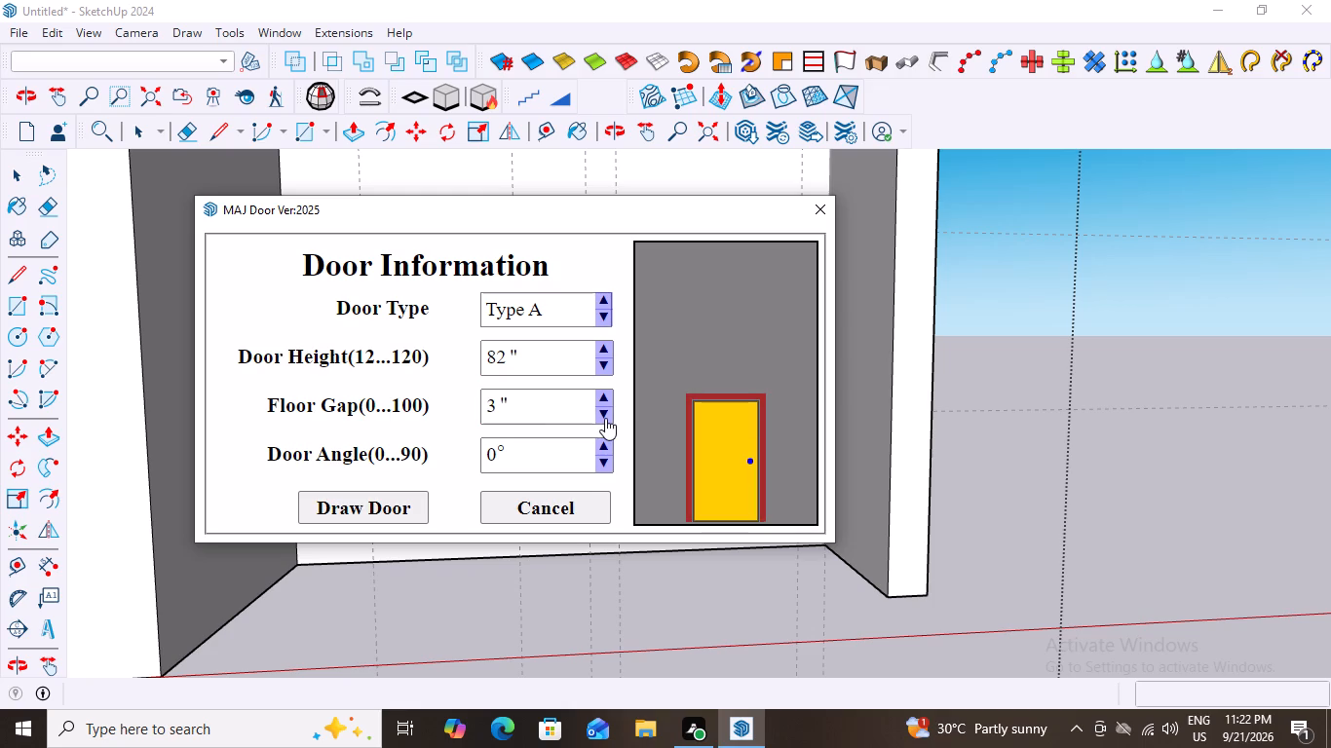
{"action": "left_click", "coordinate": [600, 411]}
{"action": "left_click", "coordinate": [600, 411]}
{"action": "left_click", "coordinate": [600, 411]}
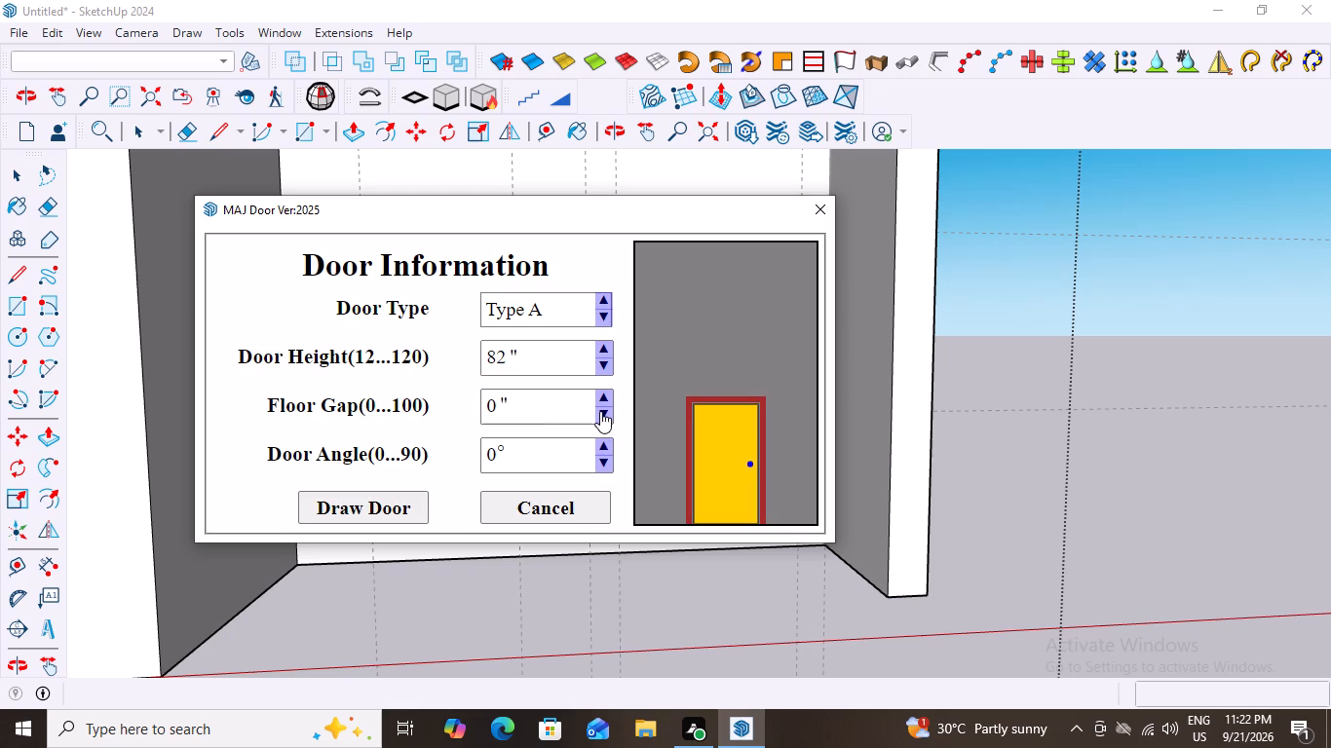
{"action": "left_click", "coordinate": [331, 517]}
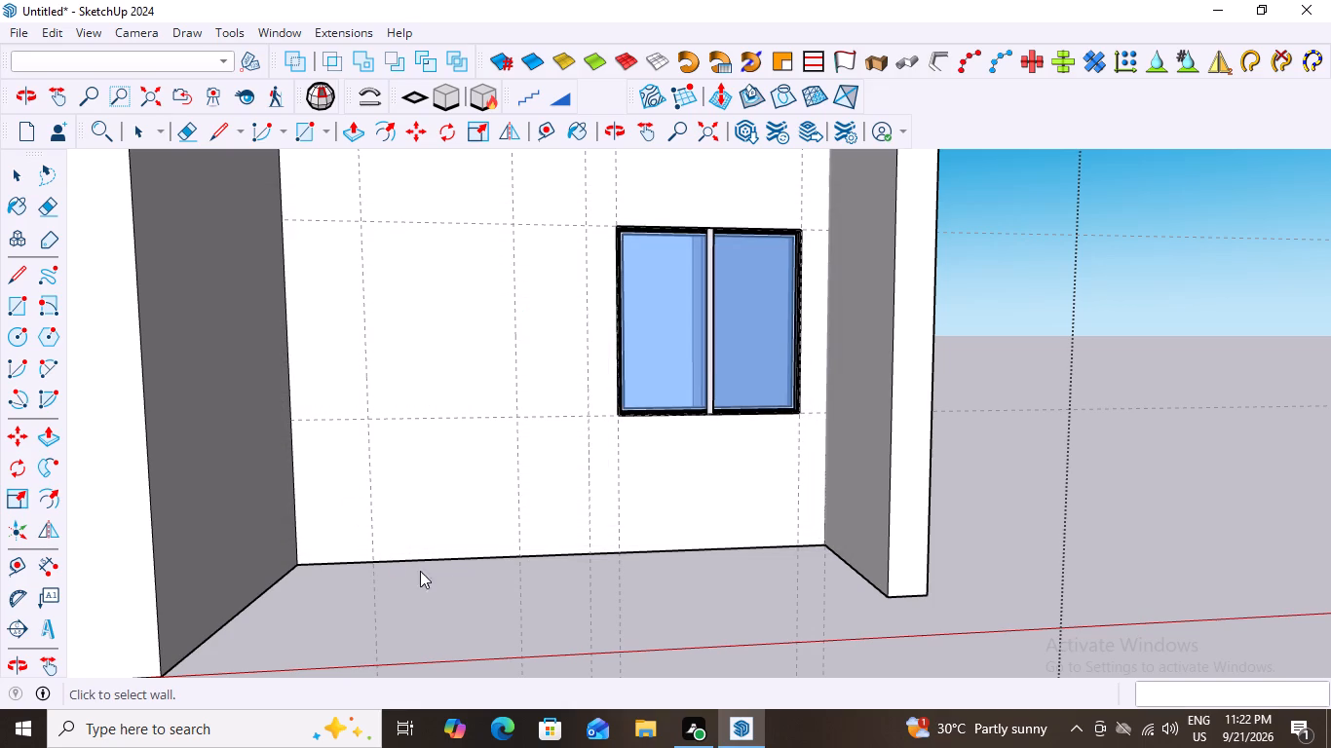
{"action": "left_click", "coordinate": [373, 559]}
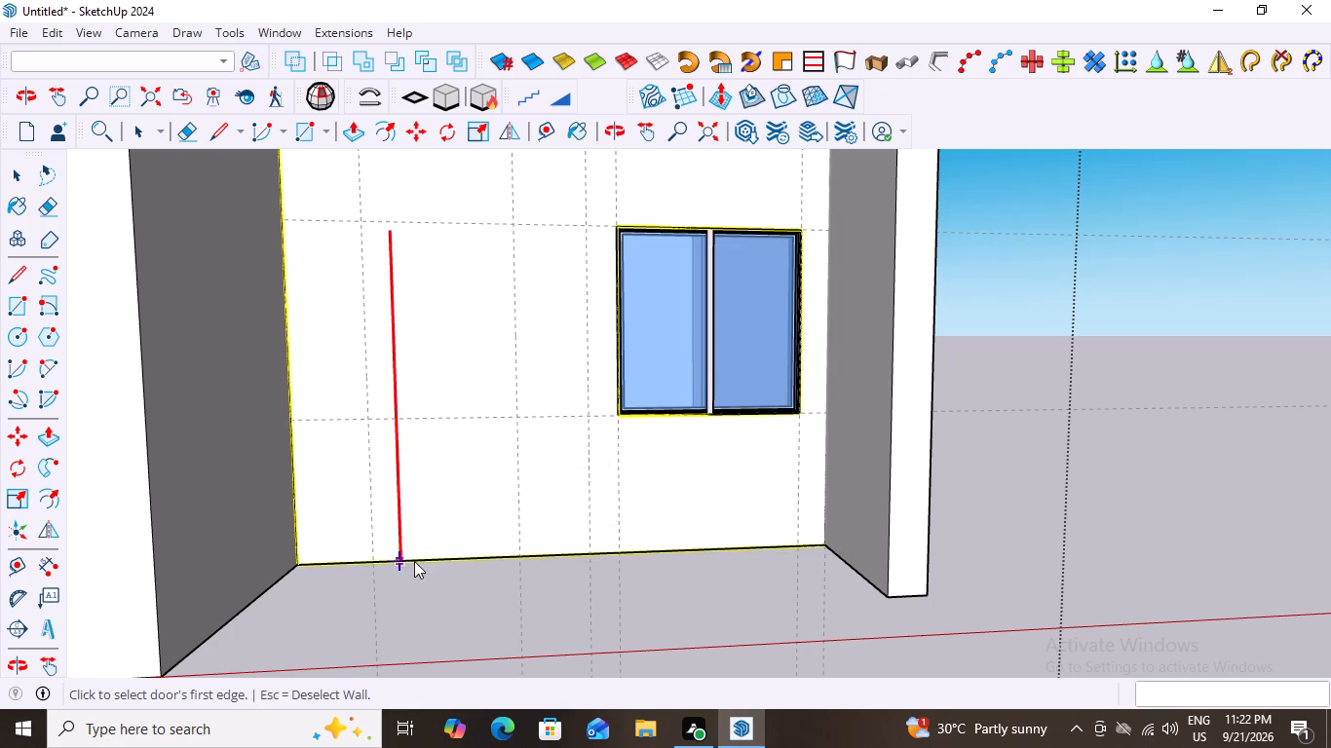
{"action": "left_click", "coordinate": [516, 554]}
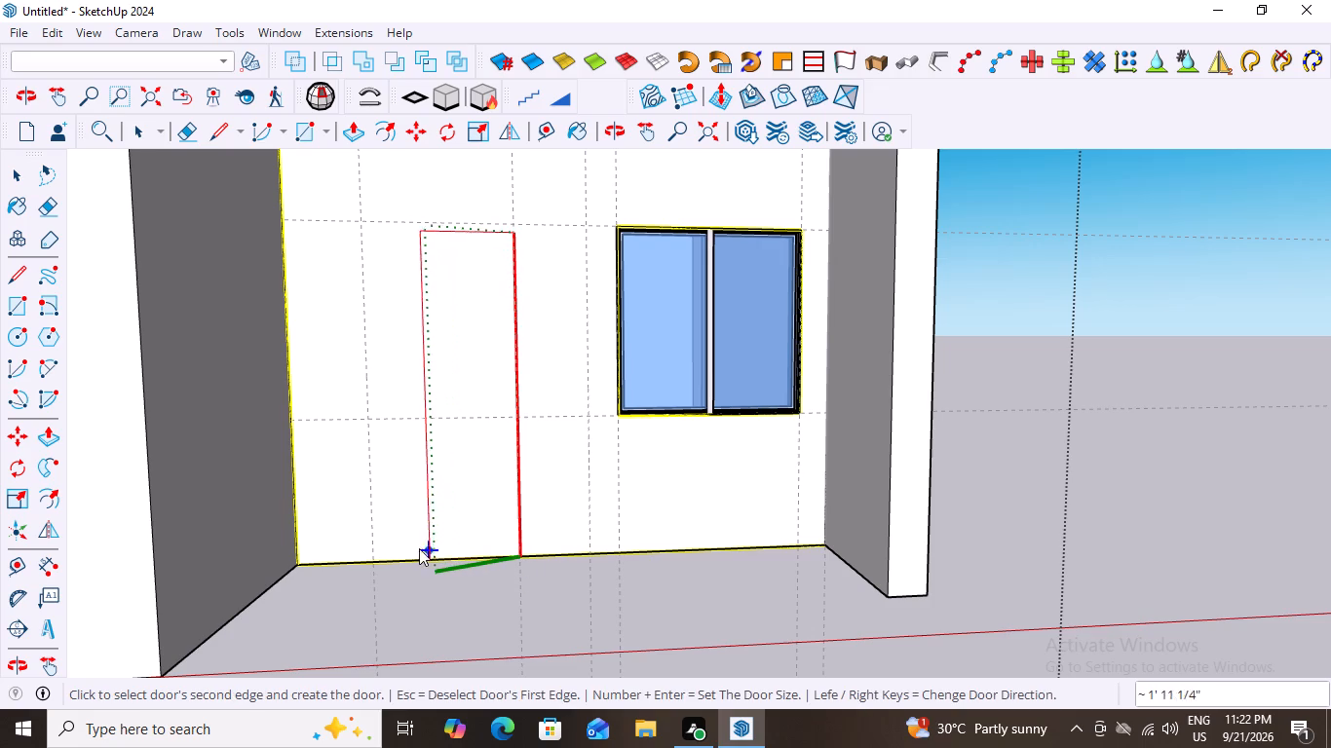
{"action": "left_click", "coordinate": [371, 559]}
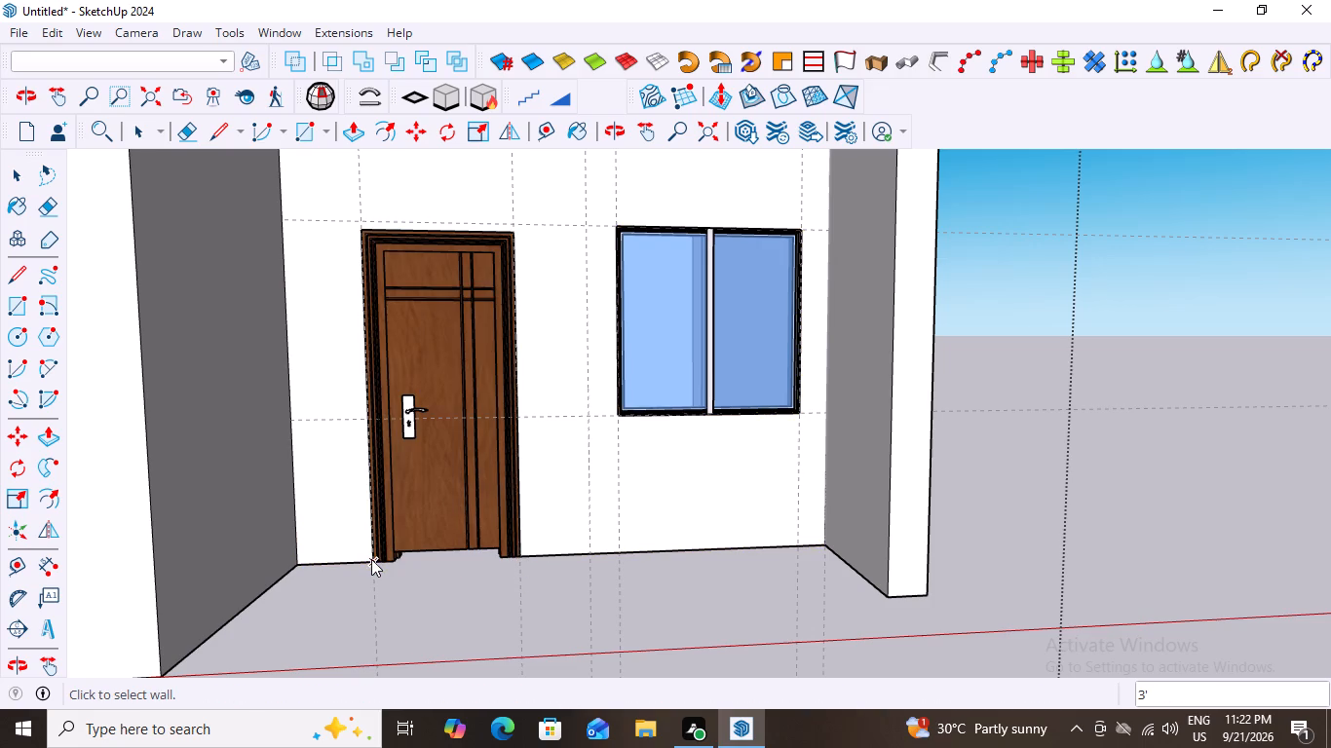
Inspect the new door from the front and from below, checking how its frame meets the wall base.
{"action": "middle_click_drag", "start_coordinate": [448, 620], "coordinate": [413, 619]}
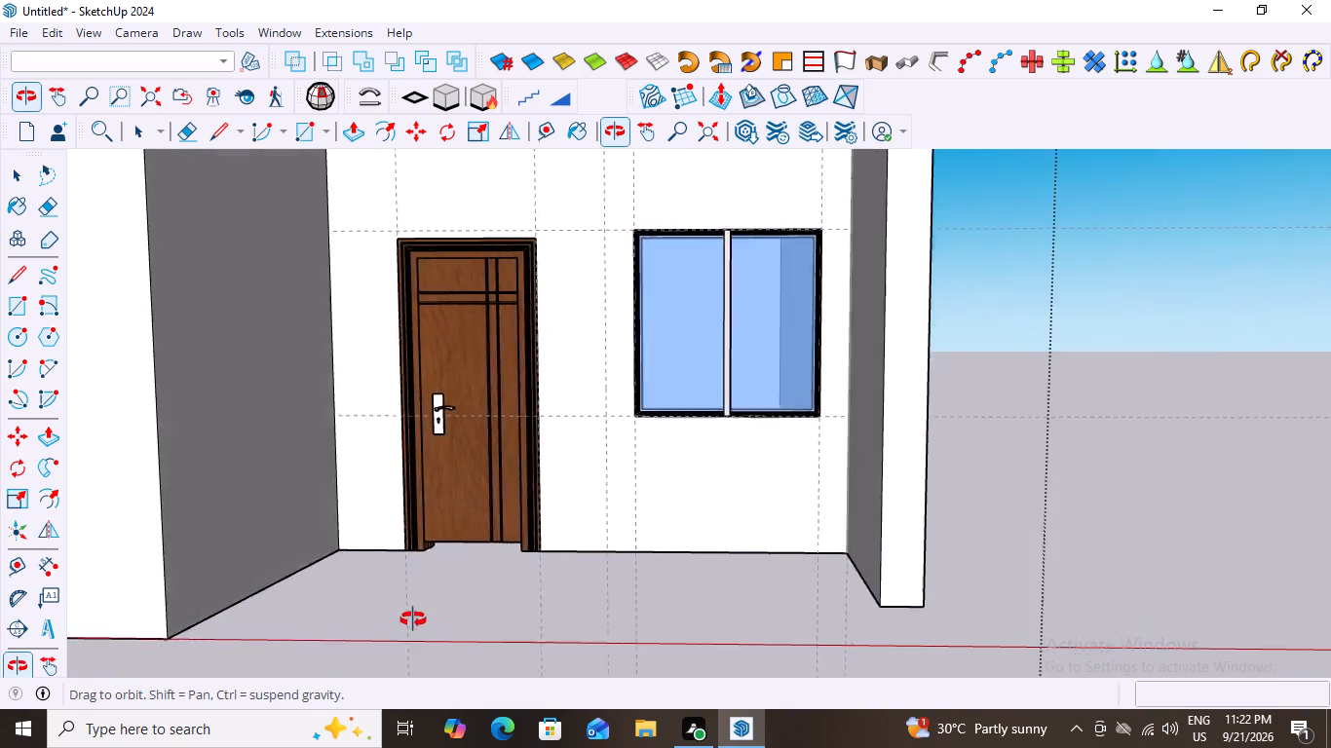
{"action": "middle_click_drag", "start_coordinate": [413, 619], "coordinate": [381, 498]}
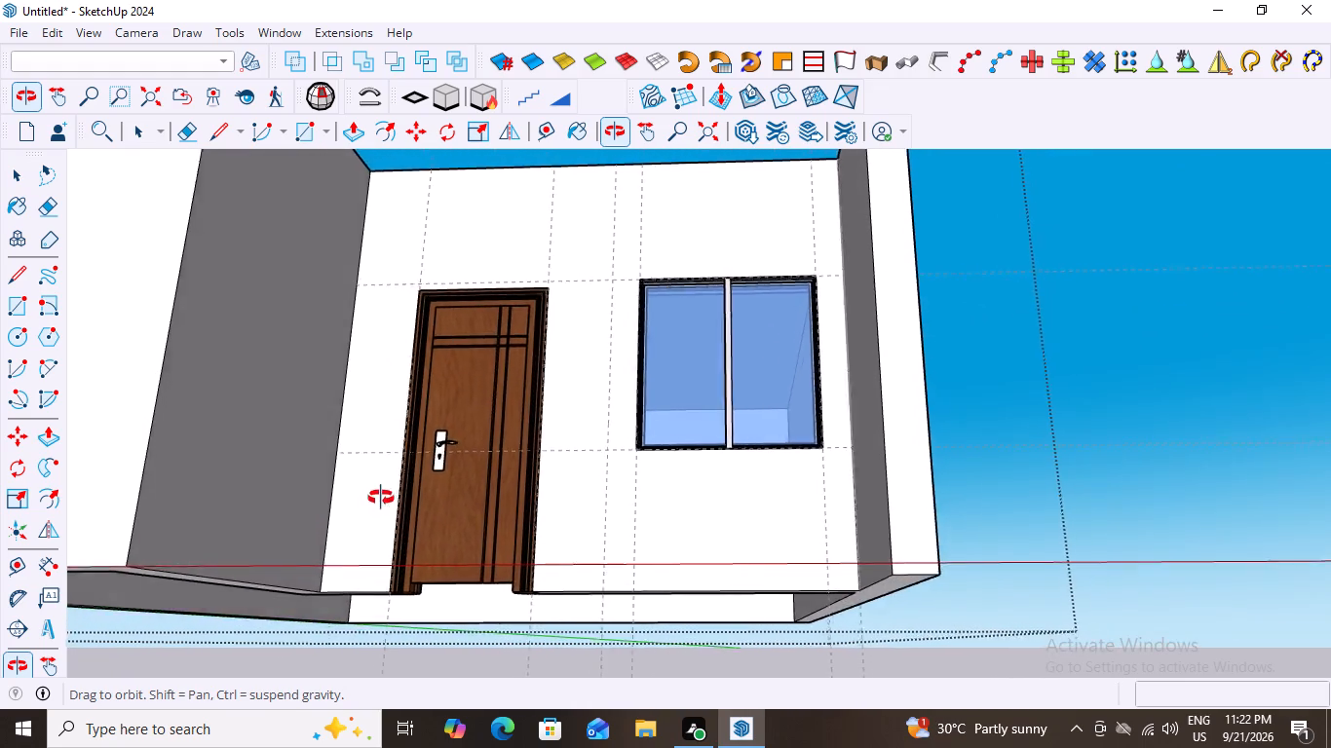
{"action": "middle_click_drag", "start_coordinate": [381, 498], "coordinate": [604, 385]}
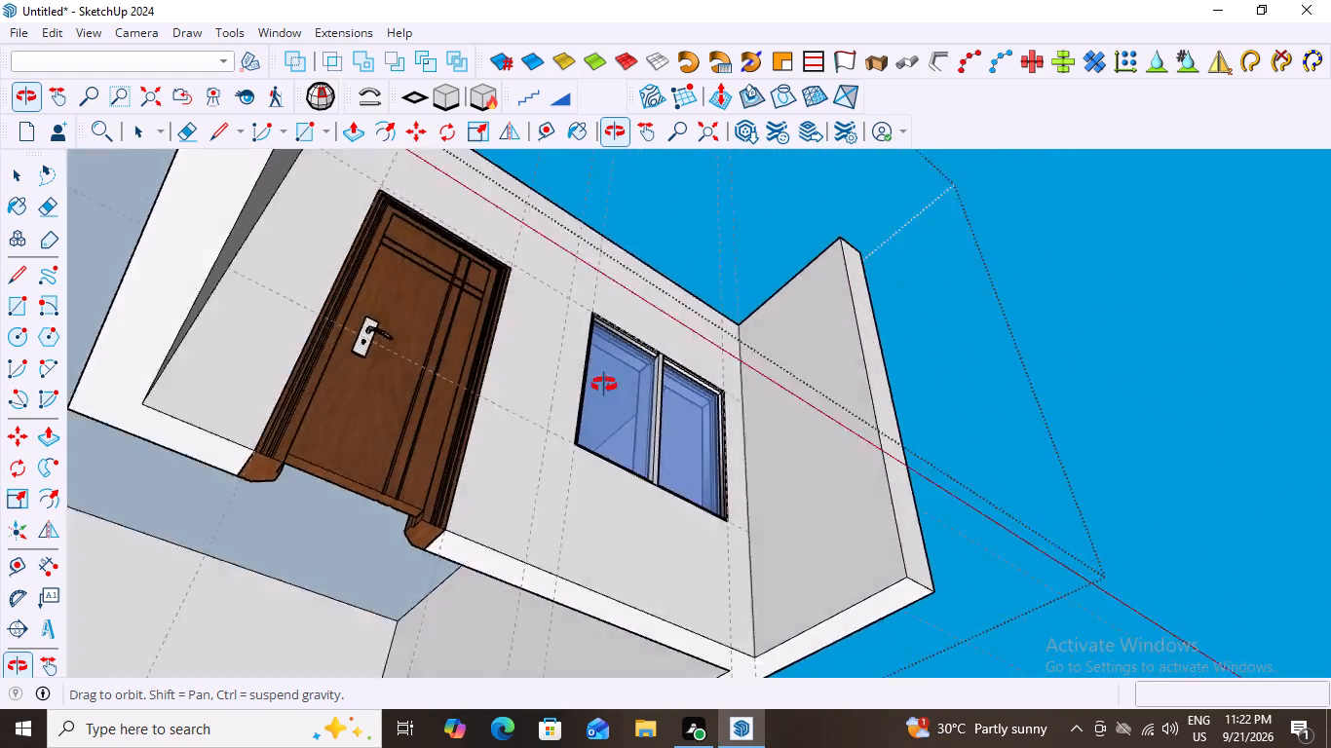
{"action": "middle_click_drag", "start_coordinate": [604, 385], "coordinate": [497, 680]}
{"action": "scroll", "coordinate": [473, 535], "scroll_direction": "up", "scroll_amount": 8}
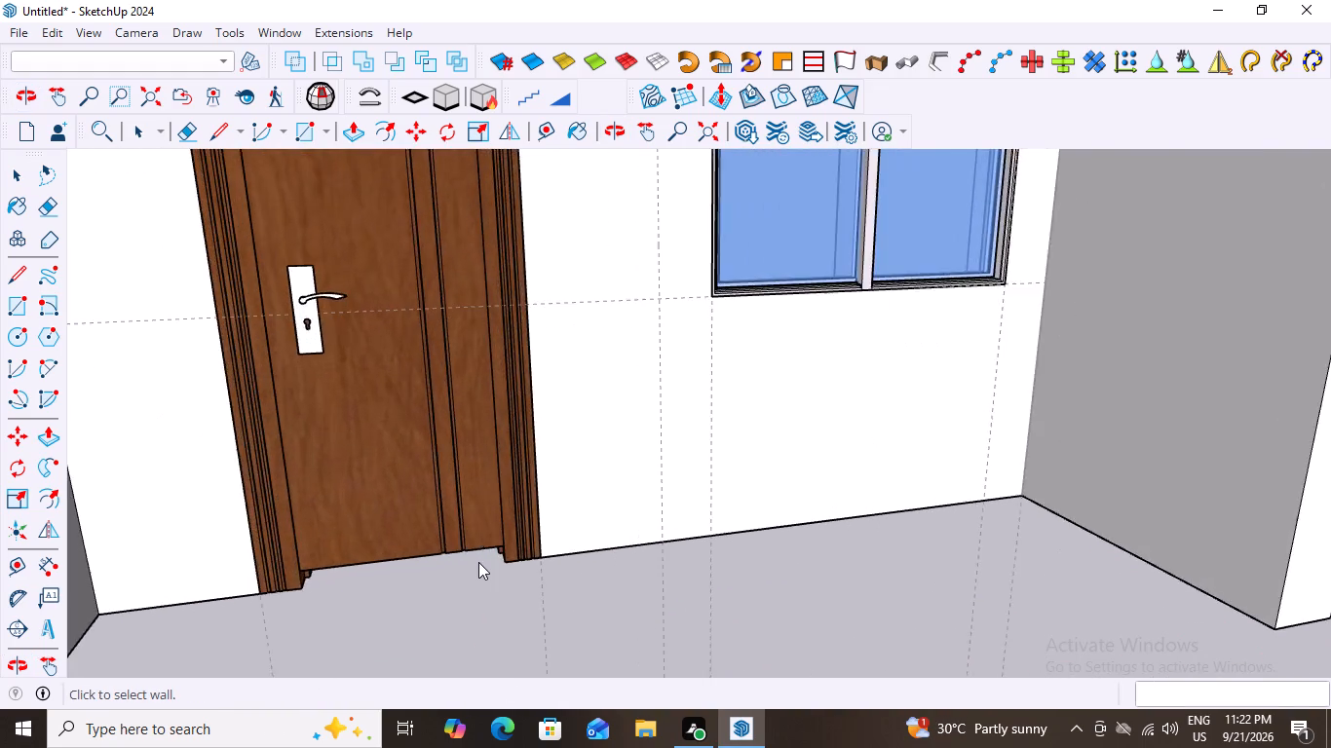
{"action": "scroll", "coordinate": [478, 562], "scroll_direction": "up", "scroll_amount": 1}
{"action": "scroll", "coordinate": [475, 569], "scroll_direction": "down", "scroll_amount": 11}
{"action": "middle_click", "coordinate": [422, 592]}
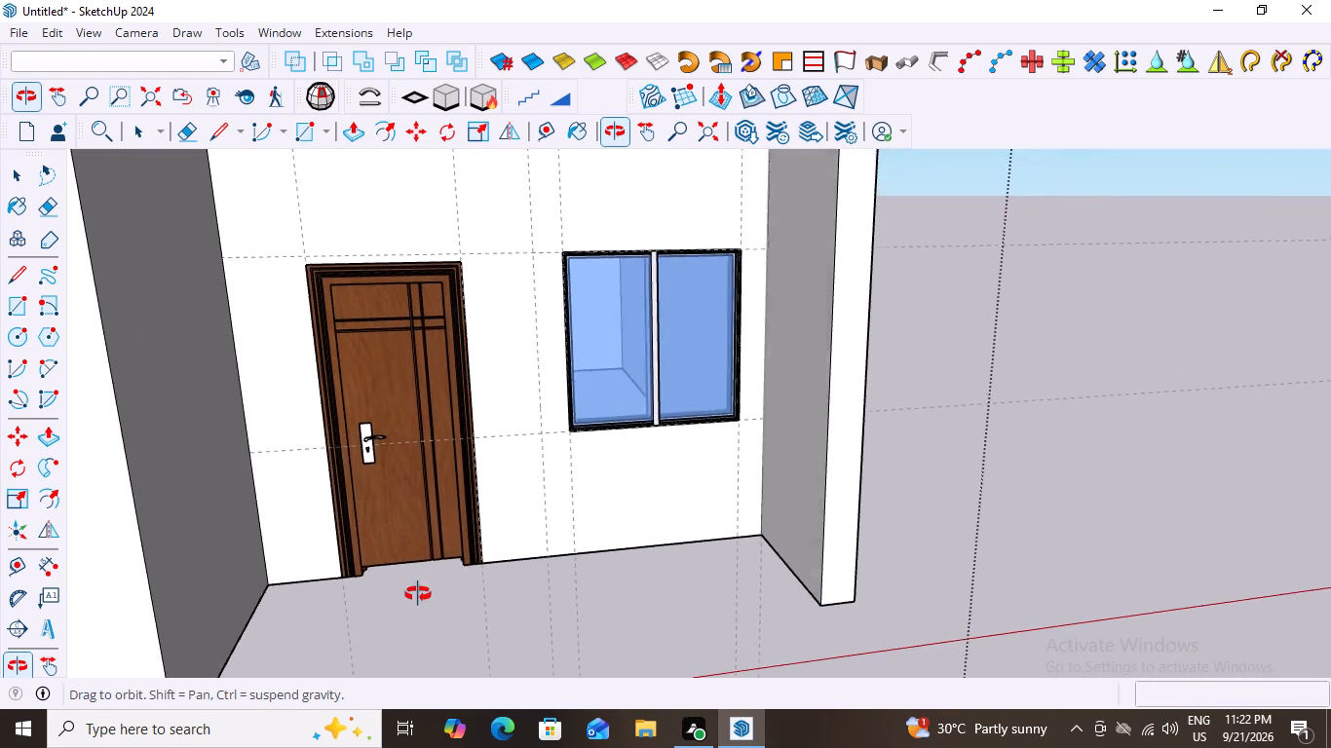
Examine the new door and the recessed wall from several angles, close up and together with the whole building.
{"action": "scroll", "coordinate": [412, 590], "scroll_direction": "up", "scroll_amount": 3}
{"action": "scroll", "coordinate": [412, 590], "scroll_direction": "down", "scroll_amount": 3}
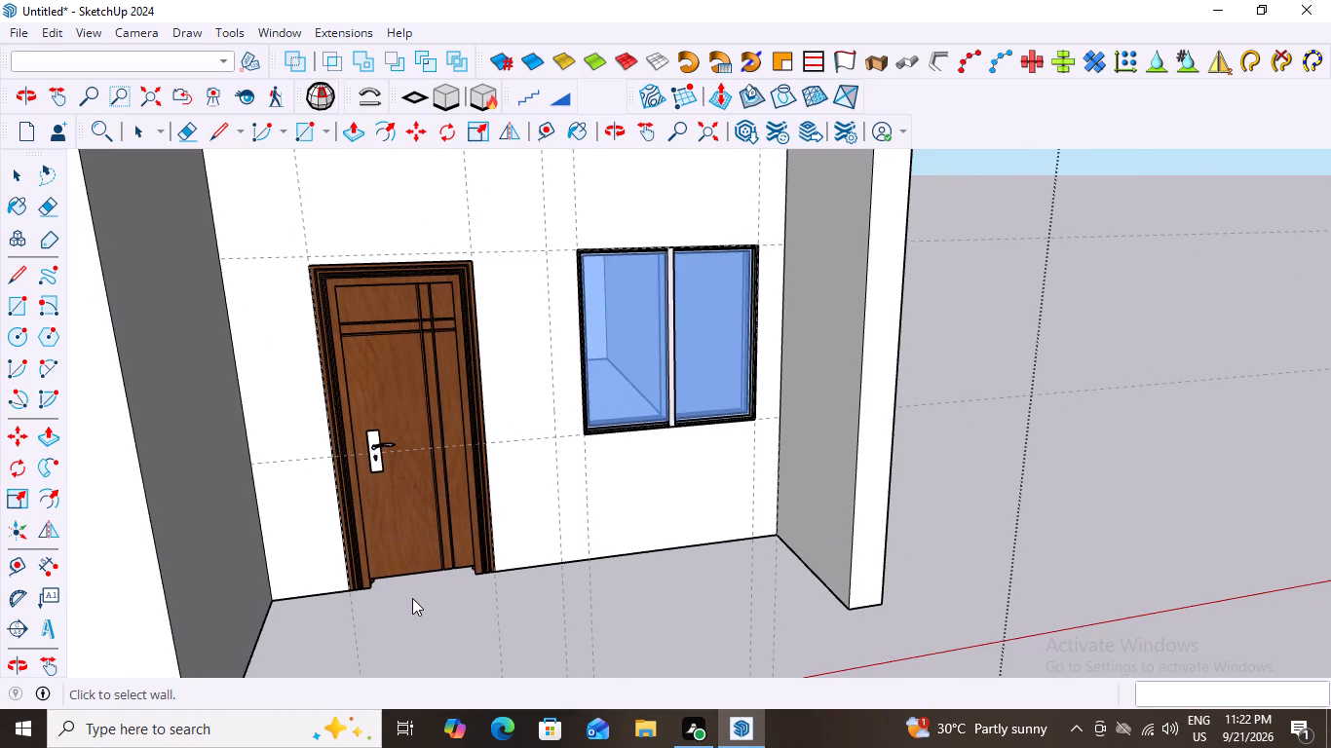
{"action": "key", "text": "Escape"}
{"action": "middle_click_drag", "start_coordinate": [453, 606], "coordinate": [421, 609]}
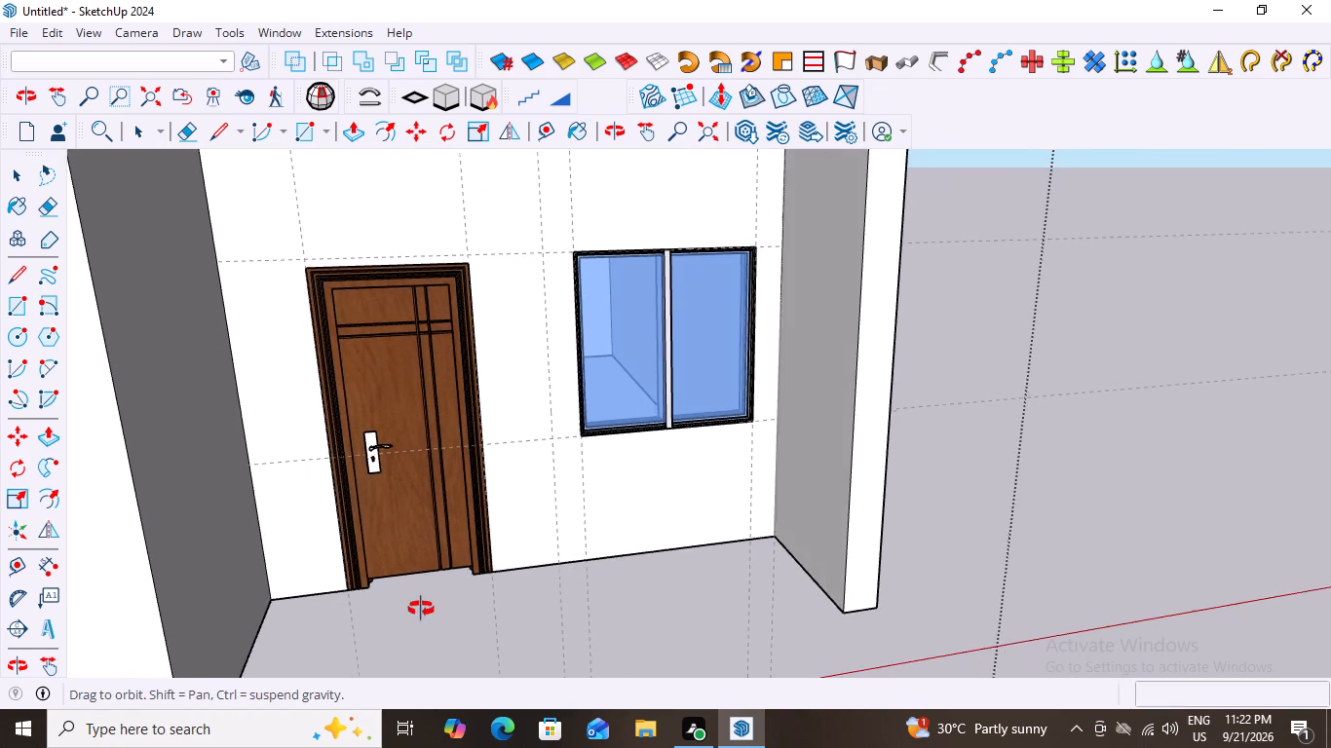
{"action": "middle_click_drag", "start_coordinate": [421, 609], "coordinate": [425, 595]}
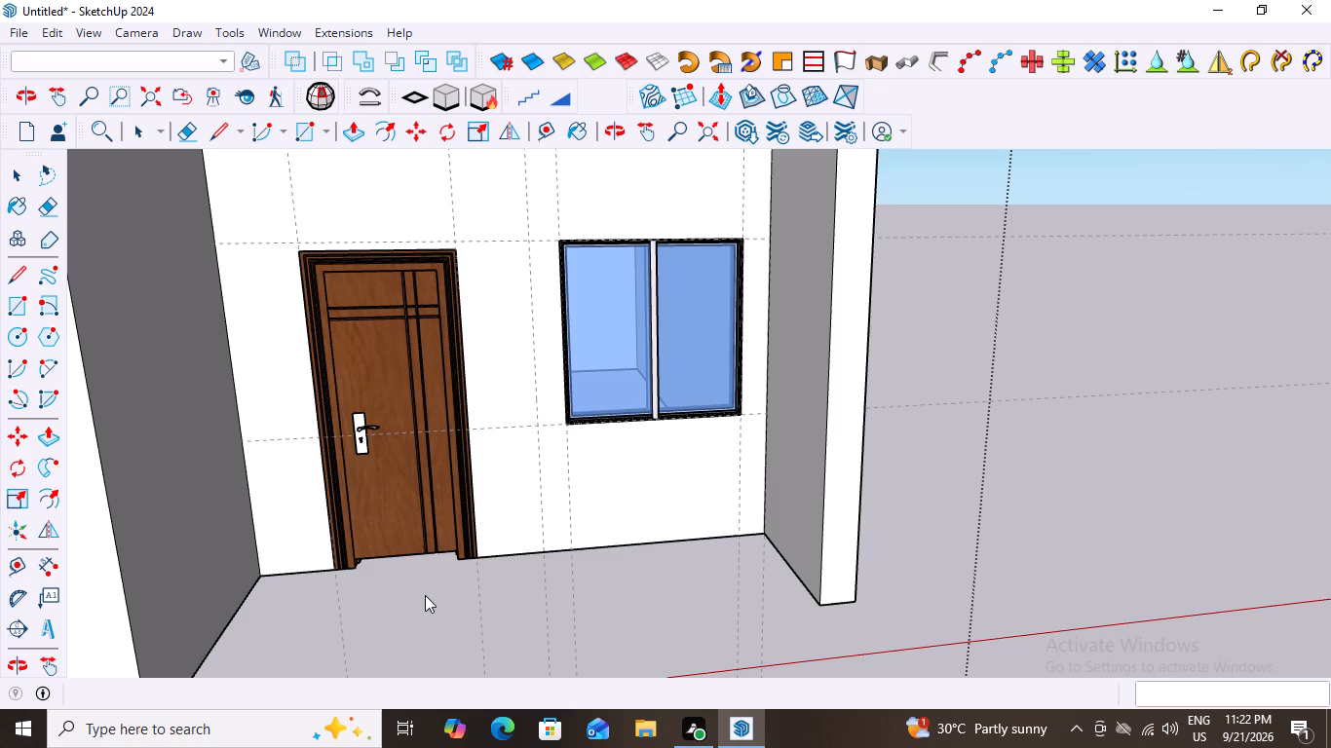
{"action": "scroll", "coordinate": [350, 595], "scroll_direction": "down", "scroll_amount": 7}
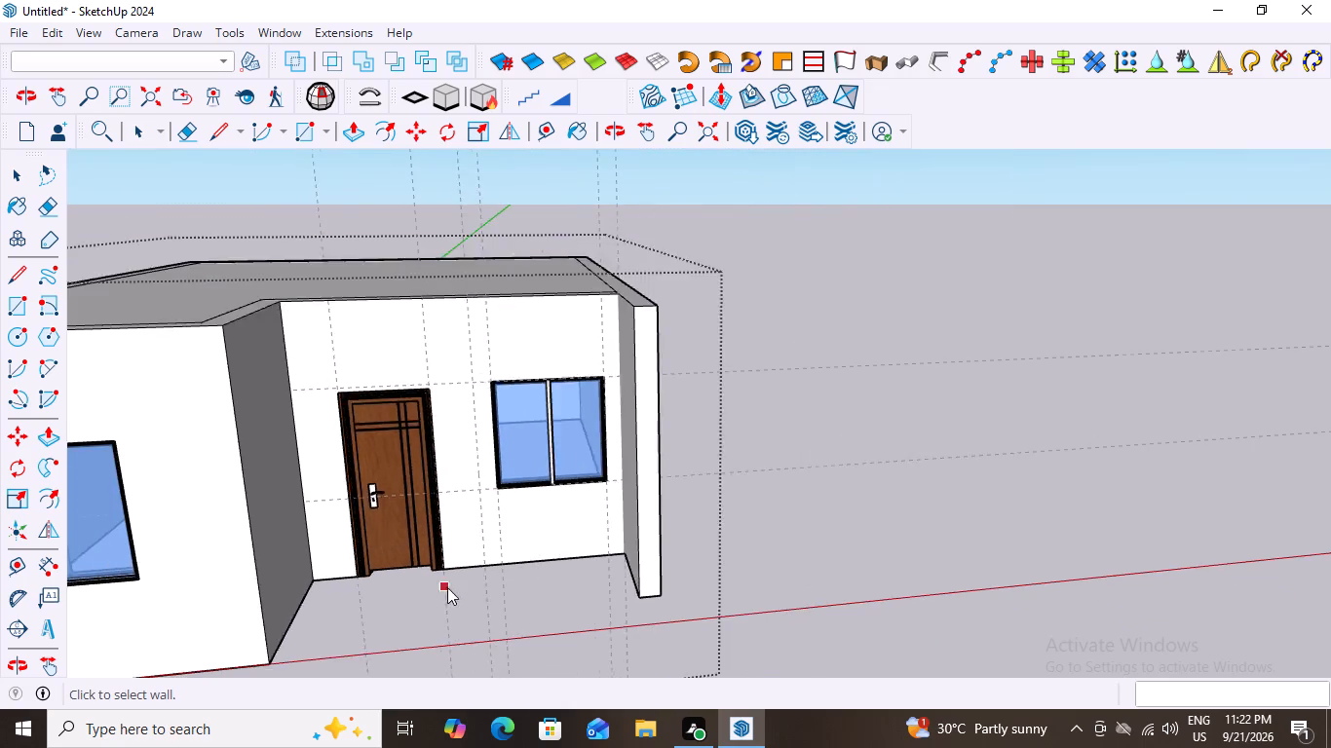
{"action": "scroll", "coordinate": [447, 587], "scroll_direction": "down", "scroll_amount": 2}
{"action": "middle_click_drag", "start_coordinate": [503, 609], "coordinate": [678, 524]}
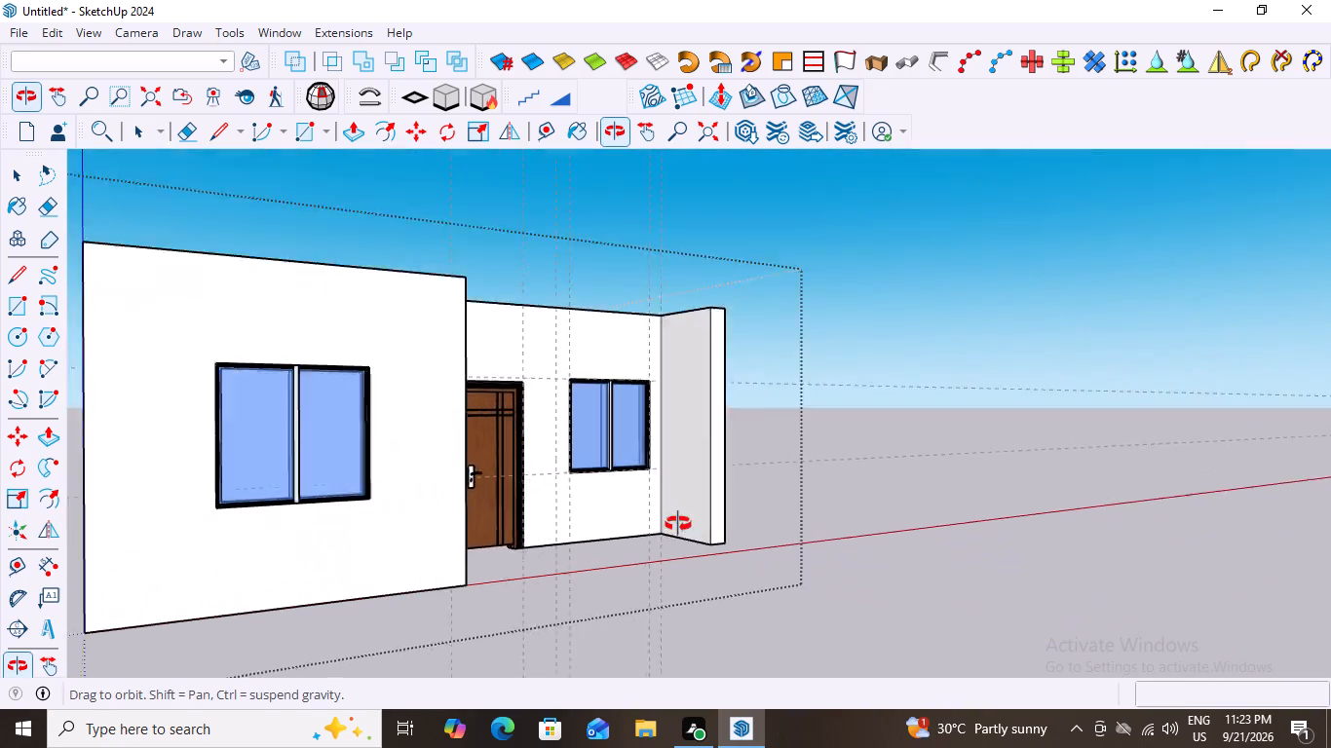
{"action": "middle_click_drag", "start_coordinate": [678, 524], "coordinate": [475, 592]}
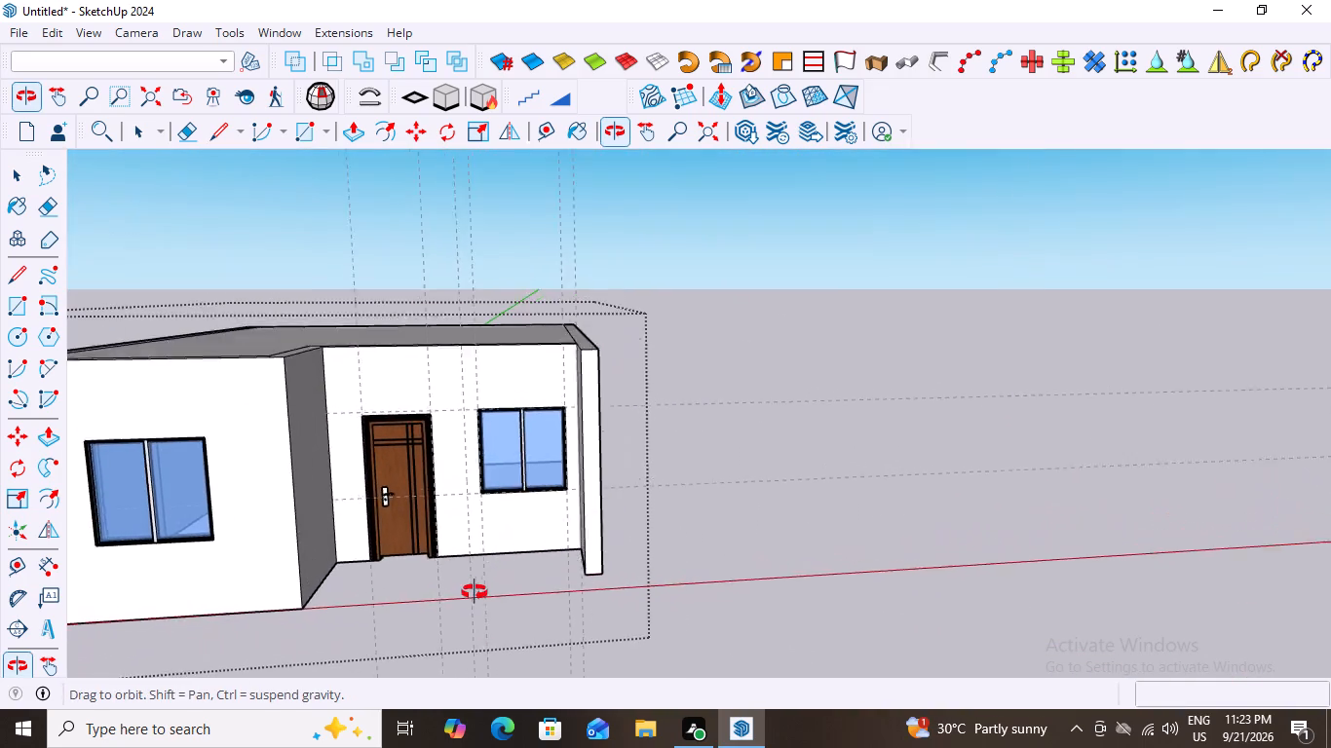
{"action": "middle_click_drag", "start_coordinate": [475, 592], "coordinate": [463, 608]}
{"action": "scroll", "coordinate": [463, 607], "scroll_direction": "down", "scroll_amount": 12}
{"action": "scroll", "coordinate": [522, 584], "scroll_direction": "up", "scroll_amount": 4}
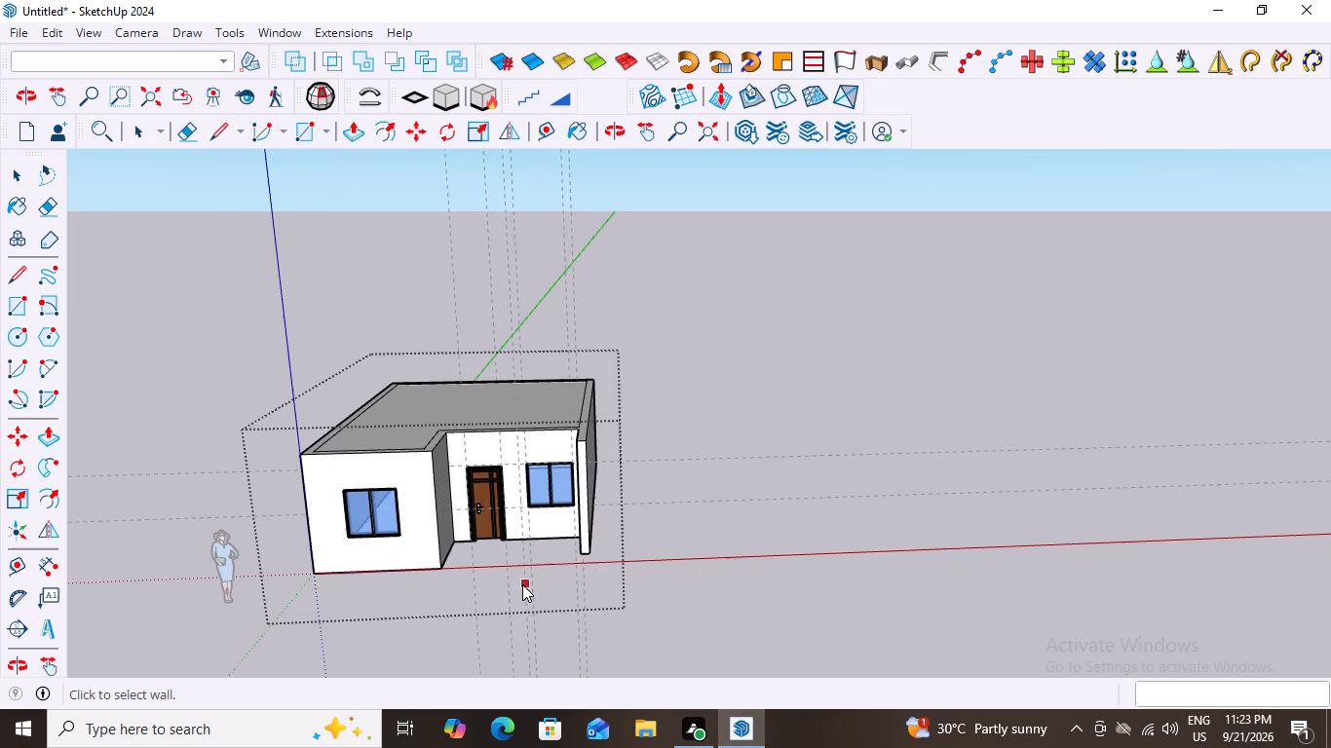
Close the building group that is open for editing and delete the human scale figure beside the building.
{"action": "key", "text": "space"}
{"action": "left_click", "coordinate": [788, 343]}
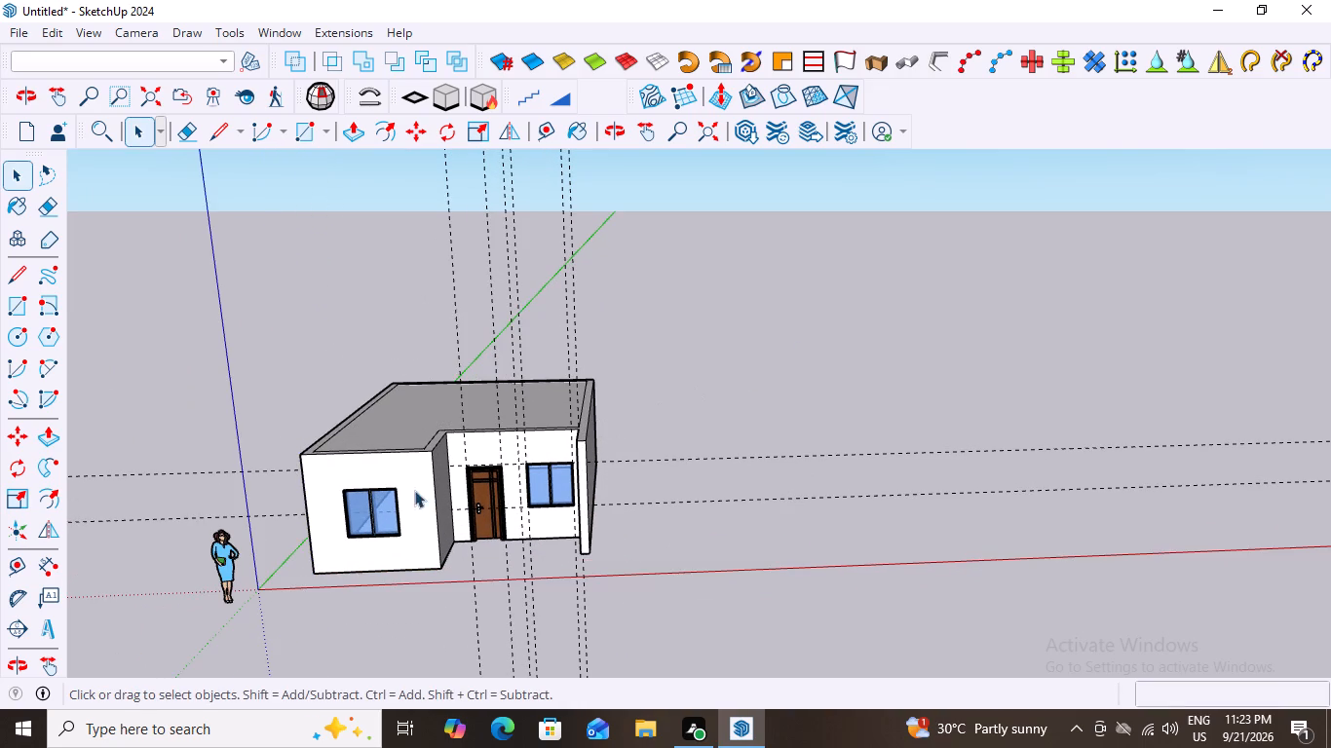
{"action": "scroll", "coordinate": [370, 563], "scroll_direction": "up", "scroll_amount": 3}
{"action": "left_click", "coordinate": [148, 553]}
{"action": "left_click", "coordinate": [158, 558]}
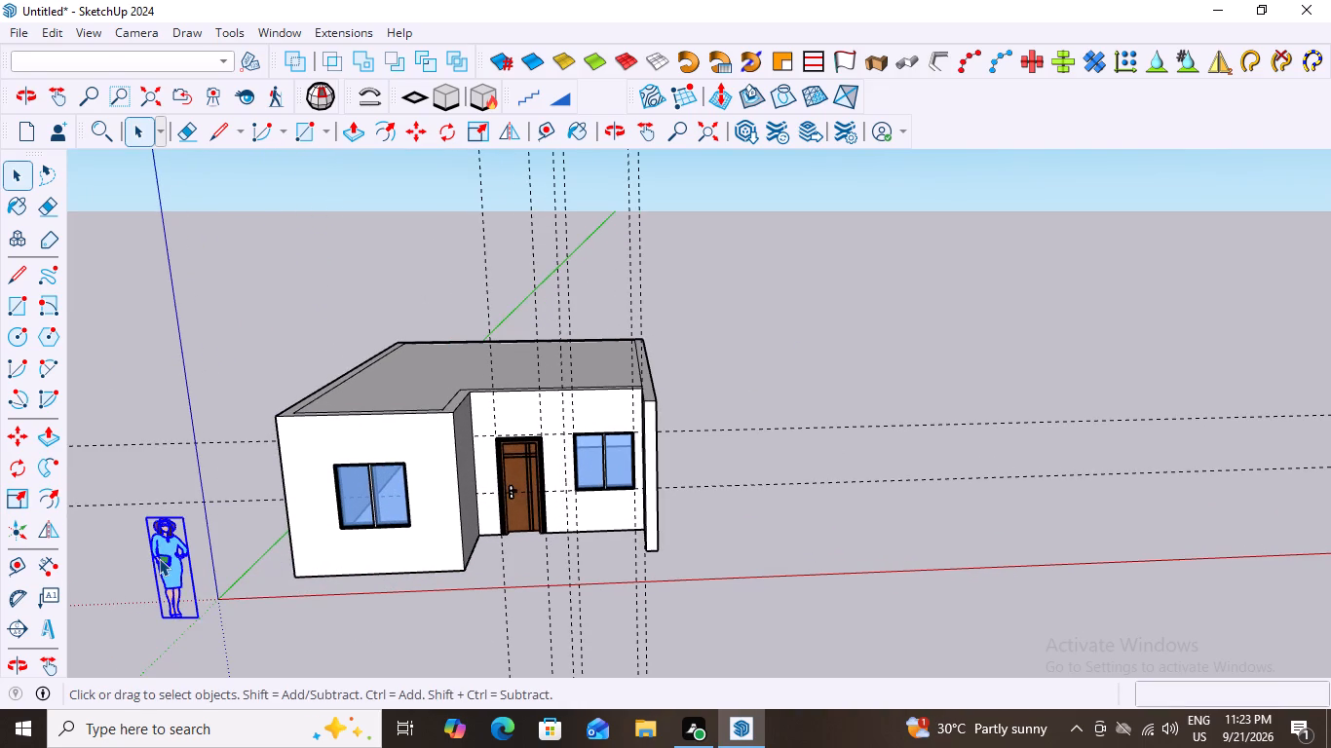
{"action": "key", "text": "Delete"}
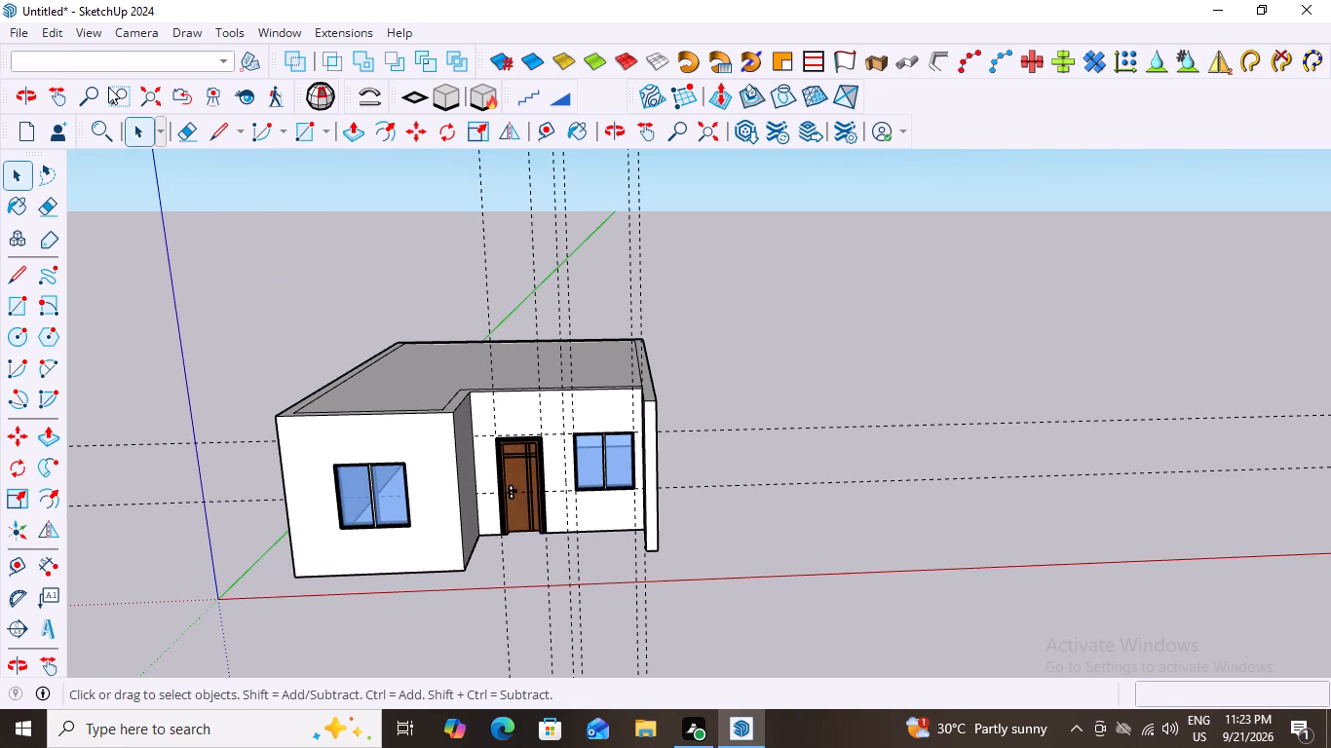
Delete all the dashed guide lines in the model.
{"action": "left_click", "coordinate": [43, 27]}
{"action": "left_click", "coordinate": [102, 231]}
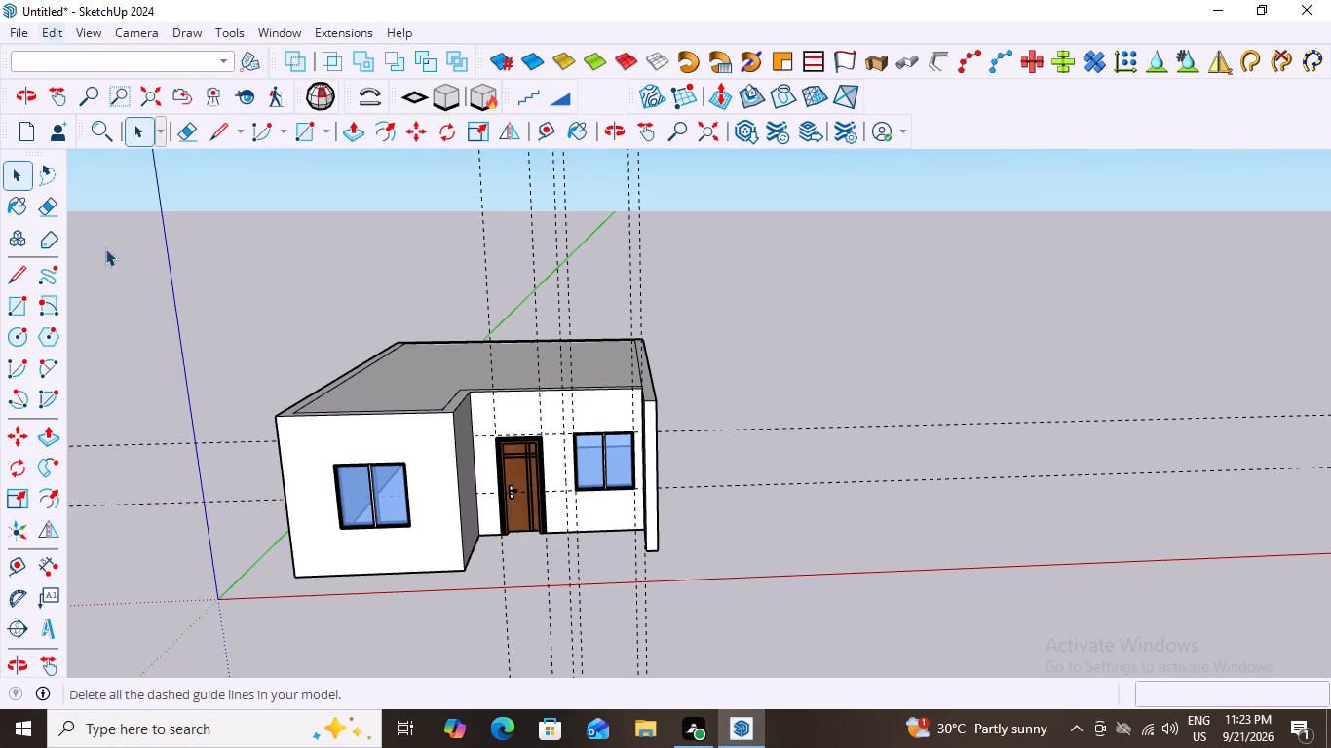
Examine the building's front without guides, checking the door and window on the recessed wall from several angles.
{"action": "middle_click_drag", "start_coordinate": [511, 467], "coordinate": [564, 391]}
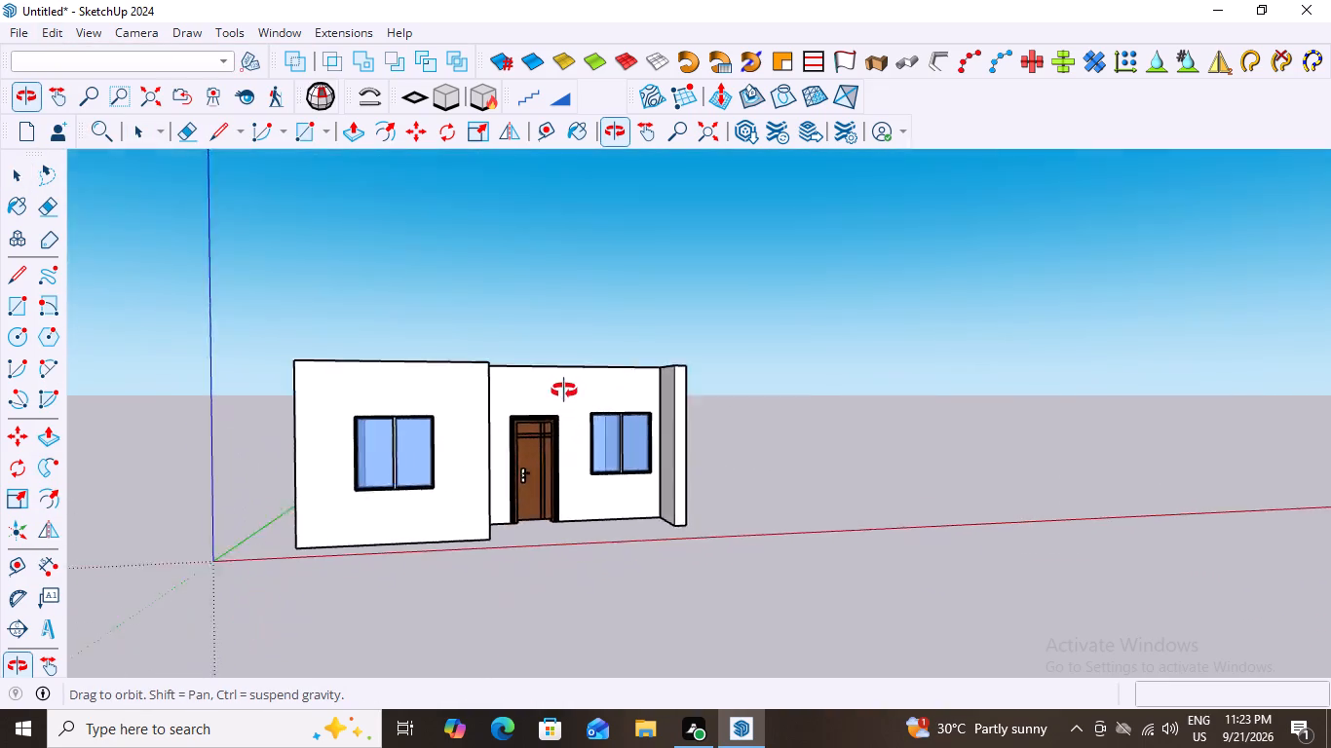
{"action": "middle_click_drag", "start_coordinate": [564, 391], "coordinate": [524, 458]}
{"action": "scroll", "coordinate": [568, 495], "scroll_direction": "up", "scroll_amount": 12}
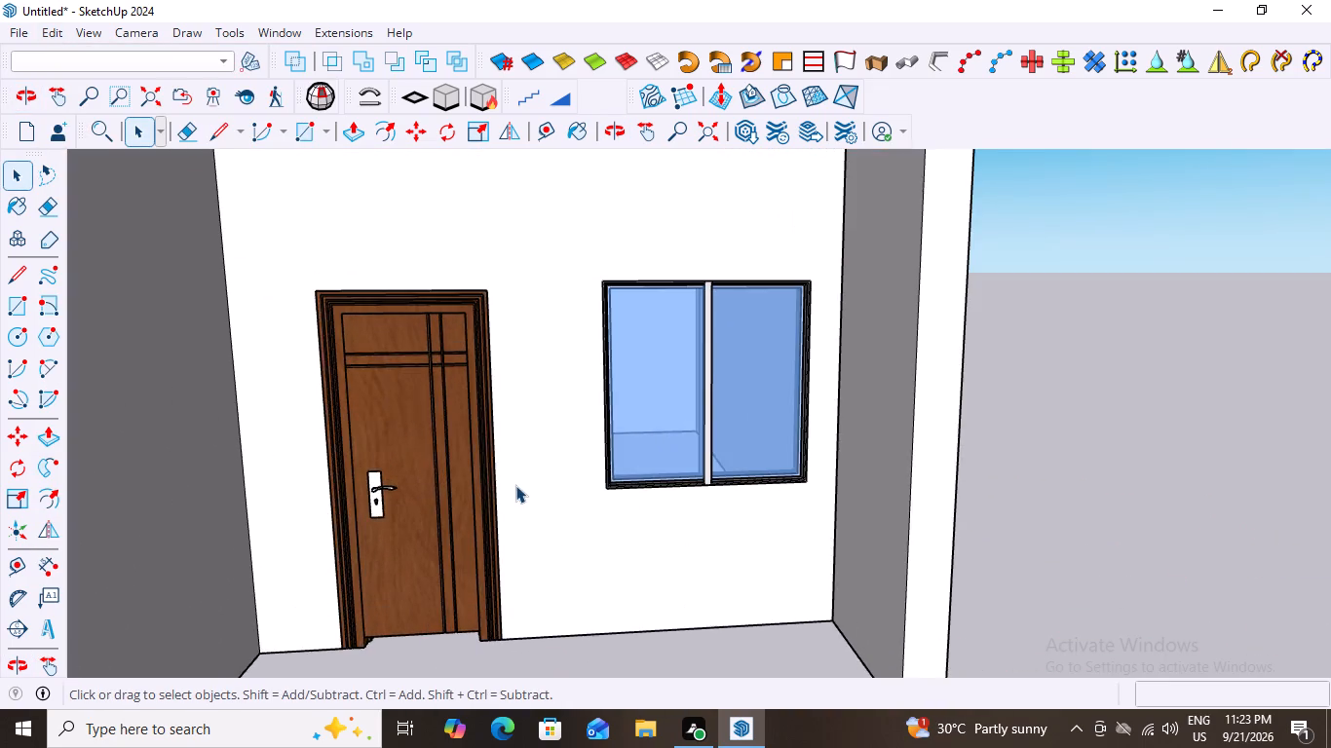
{"action": "middle_click_drag", "start_coordinate": [505, 490], "coordinate": [432, 485]}
{"action": "scroll", "coordinate": [426, 489], "scroll_direction": "down", "scroll_amount": 6}
{"action": "middle_click_drag", "start_coordinate": [550, 523], "coordinate": [597, 536]}
{"action": "middle_click", "coordinate": [597, 536]}
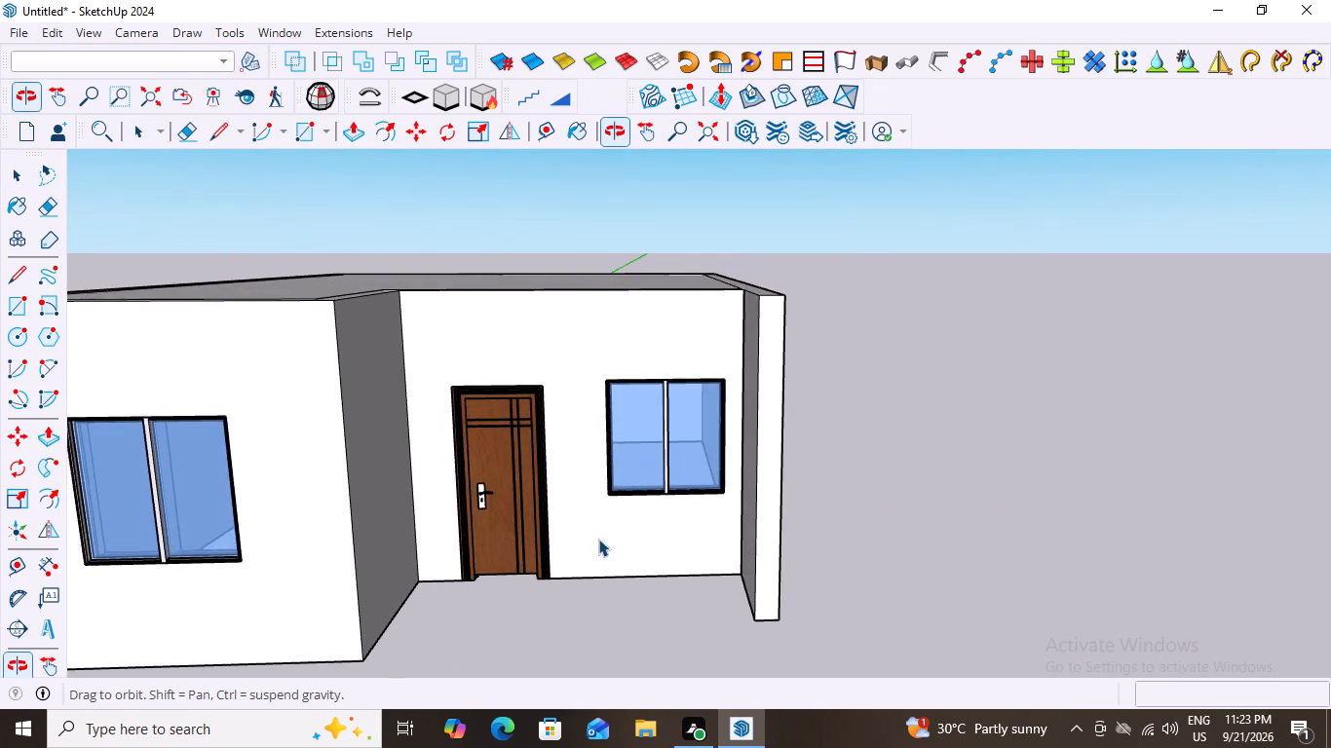
{"action": "scroll", "coordinate": [615, 534], "scroll_direction": "down", "scroll_amount": 4}
{"action": "scroll", "coordinate": [555, 477], "scroll_direction": "up", "scroll_amount": 6}
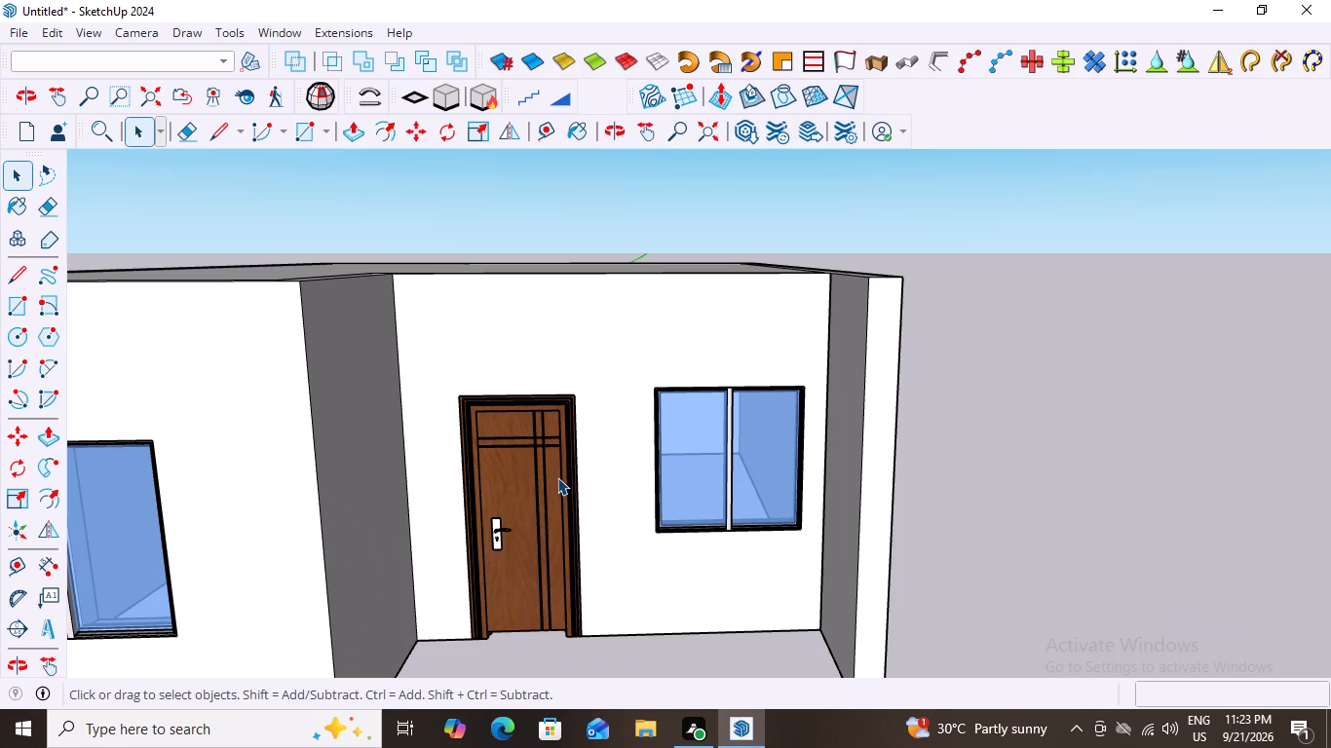
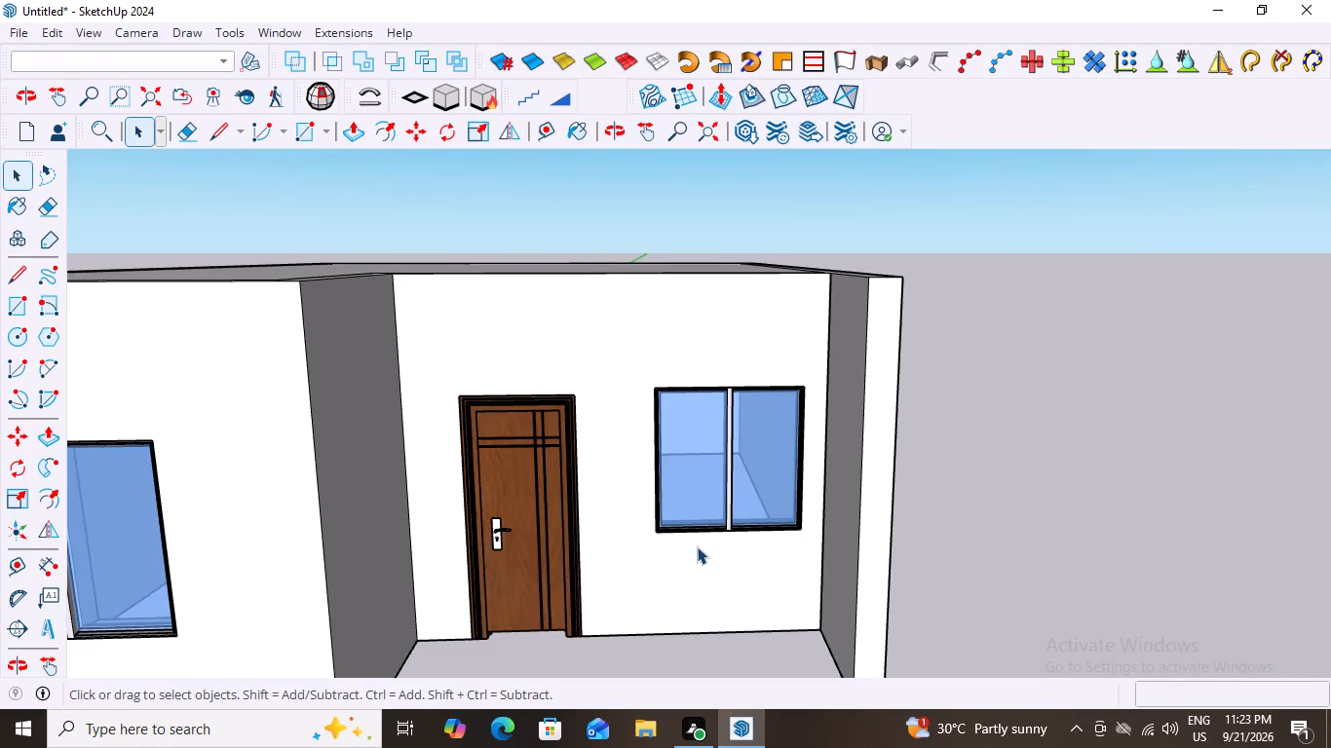
Examine the recessed wall's door and window close up, and the whole L-shaped building from the front and from above.
{"action": "scroll", "coordinate": [728, 521], "scroll_direction": "up", "scroll_amount": 2}
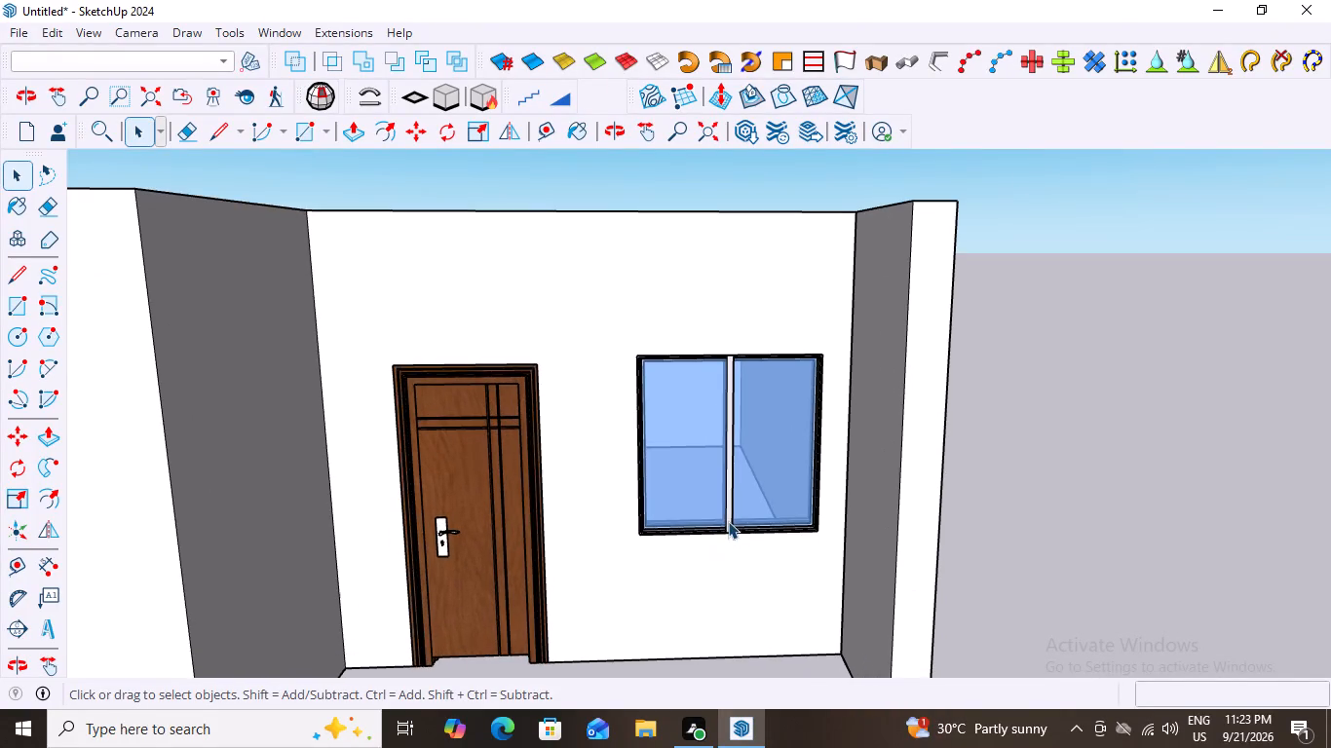
{"action": "middle_click_drag", "start_coordinate": [723, 523], "coordinate": [702, 546]}
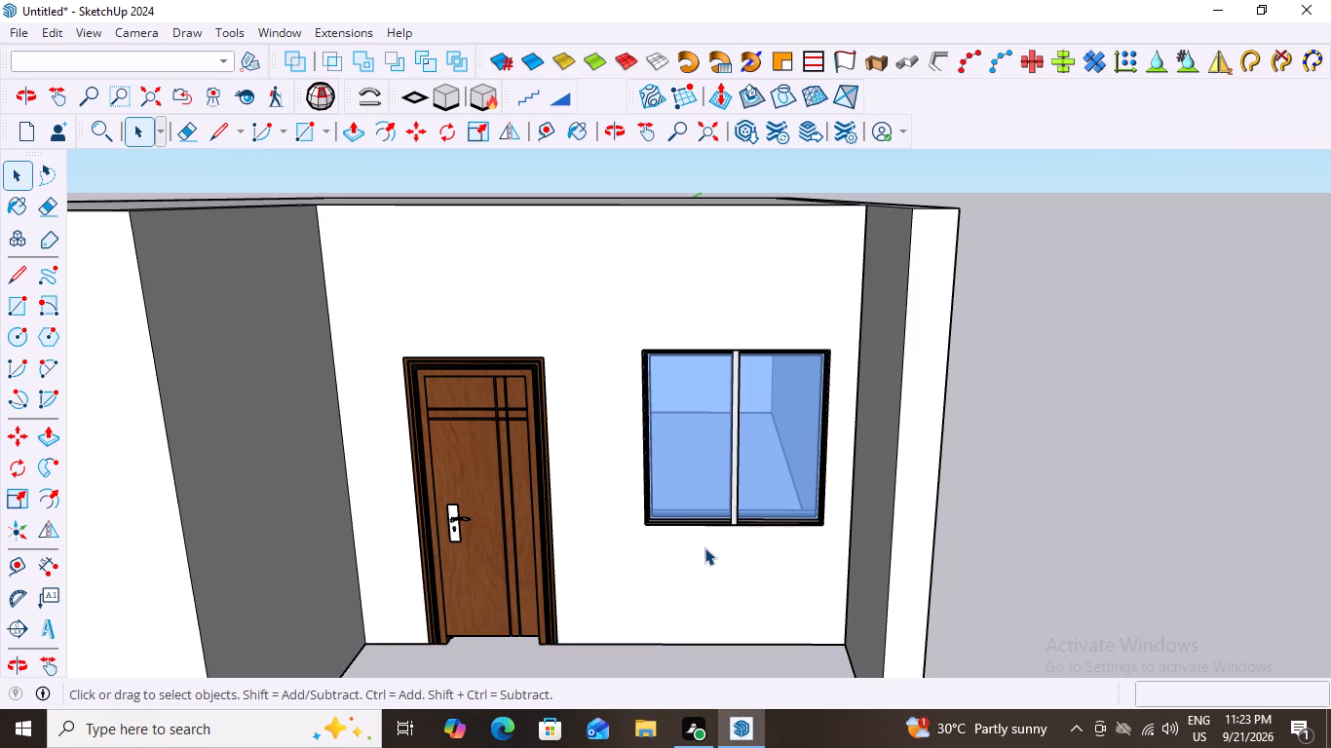
{"action": "scroll", "coordinate": [599, 487], "scroll_direction": "down", "scroll_amount": 8}
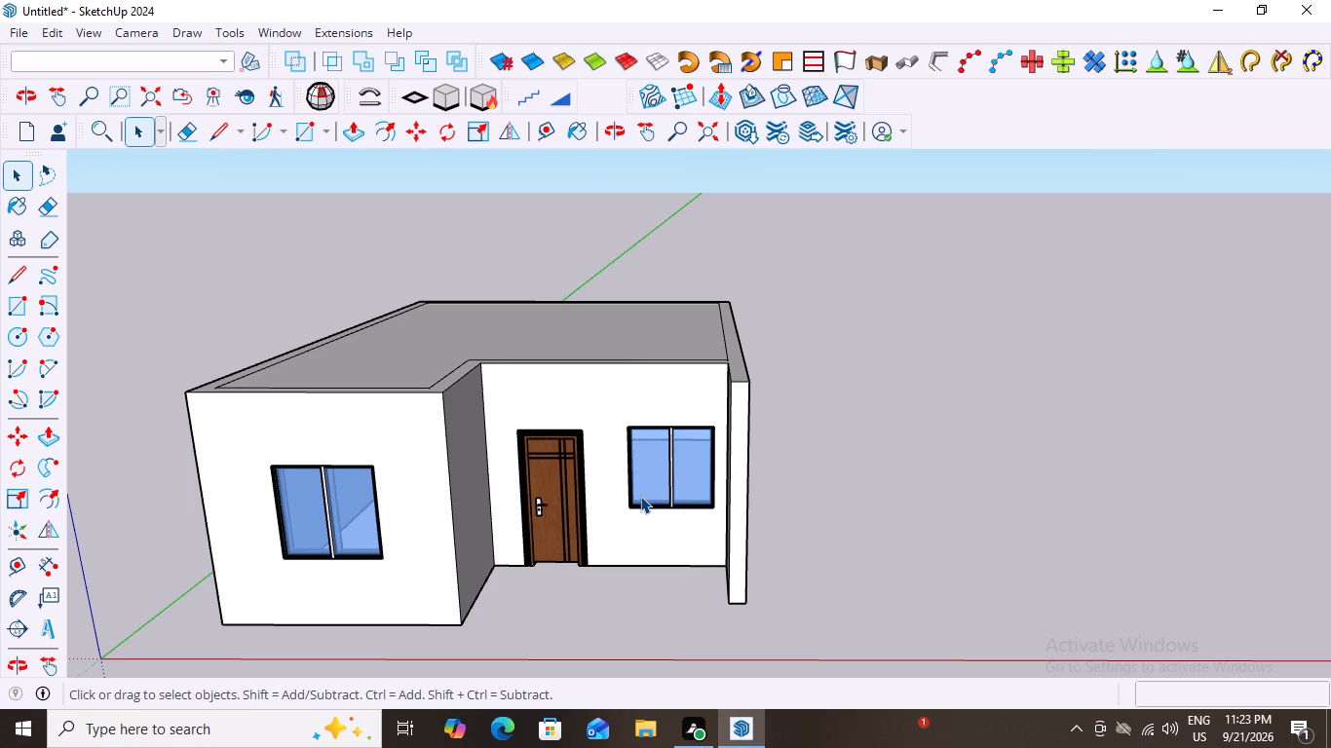
{"action": "scroll", "coordinate": [567, 435], "scroll_direction": "down", "scroll_amount": 1}
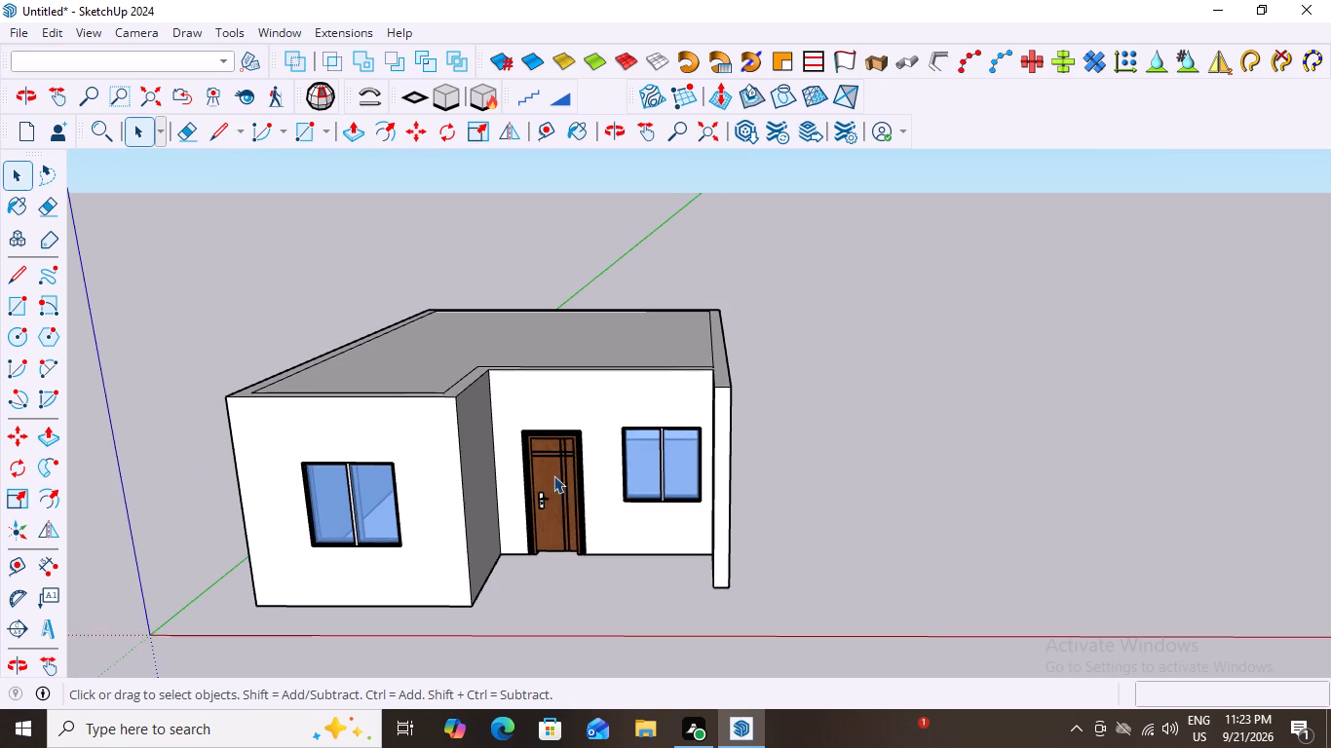
{"action": "middle_click_drag", "start_coordinate": [529, 535], "coordinate": [539, 487]}
{"action": "scroll", "coordinate": [539, 522], "scroll_direction": "up", "scroll_amount": 2}
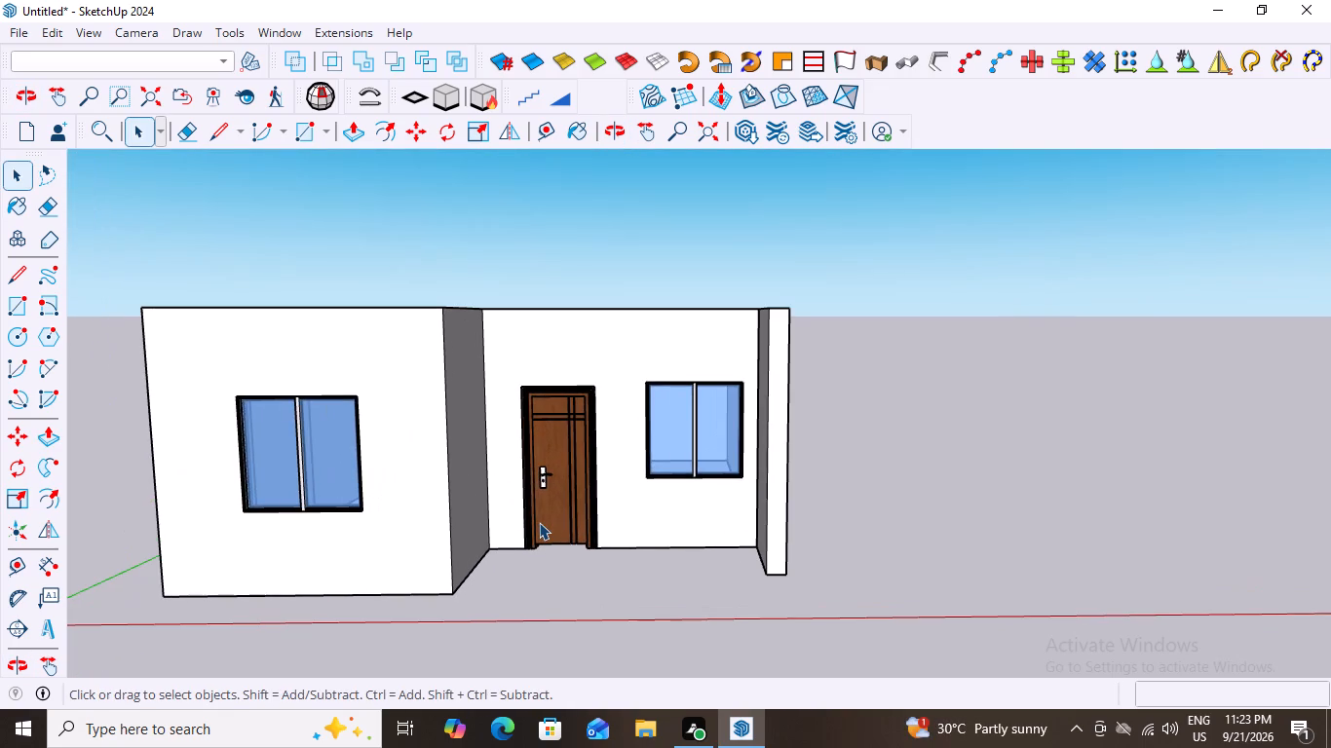
{"action": "scroll", "coordinate": [539, 522], "scroll_direction": "up", "scroll_amount": 1}
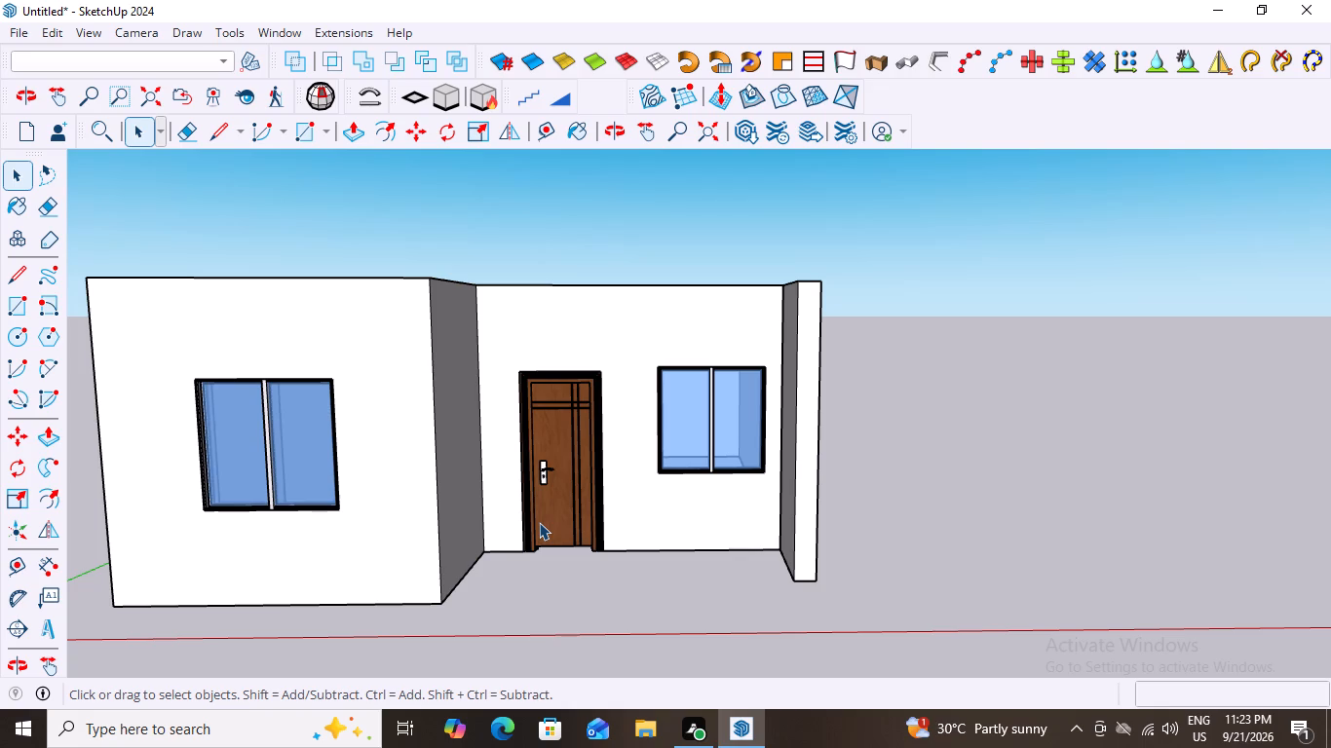
{"action": "scroll", "coordinate": [542, 533], "scroll_direction": "down", "scroll_amount": 7}
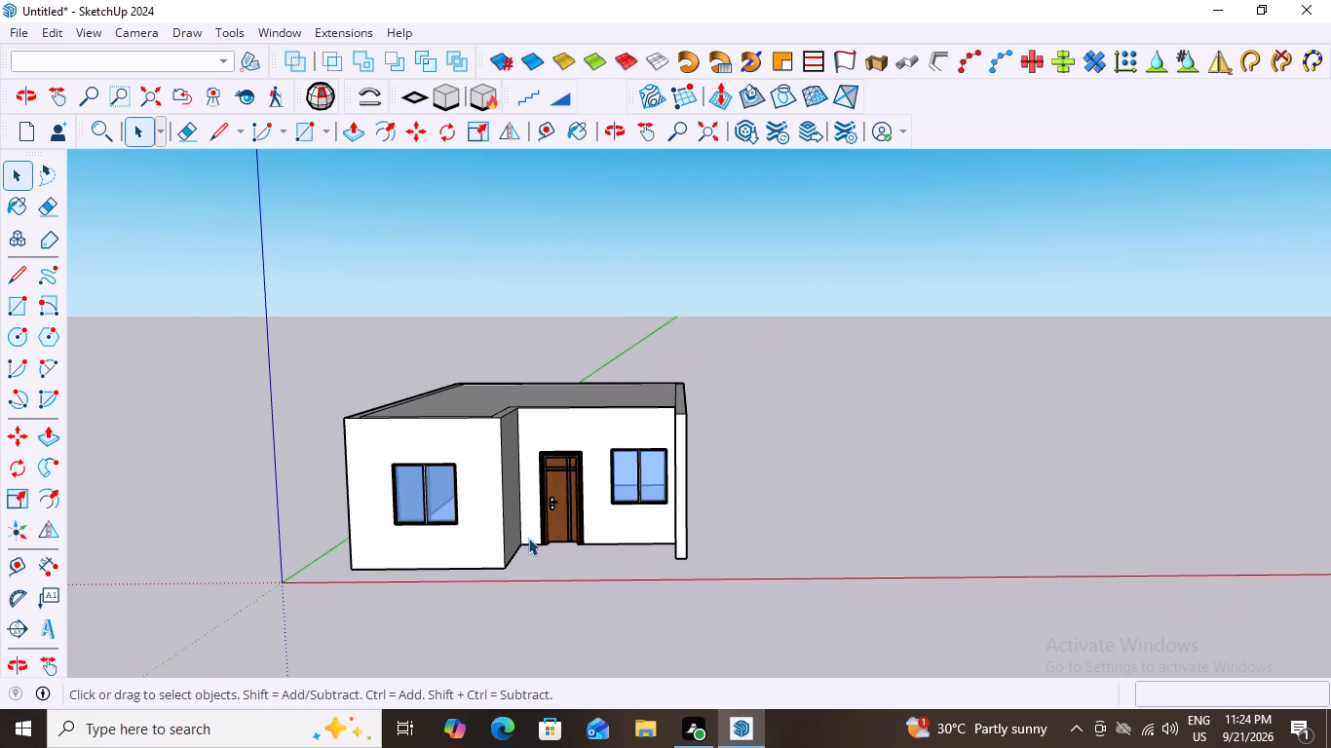
{"action": "middle_click_drag", "start_coordinate": [558, 539], "coordinate": [610, 624]}
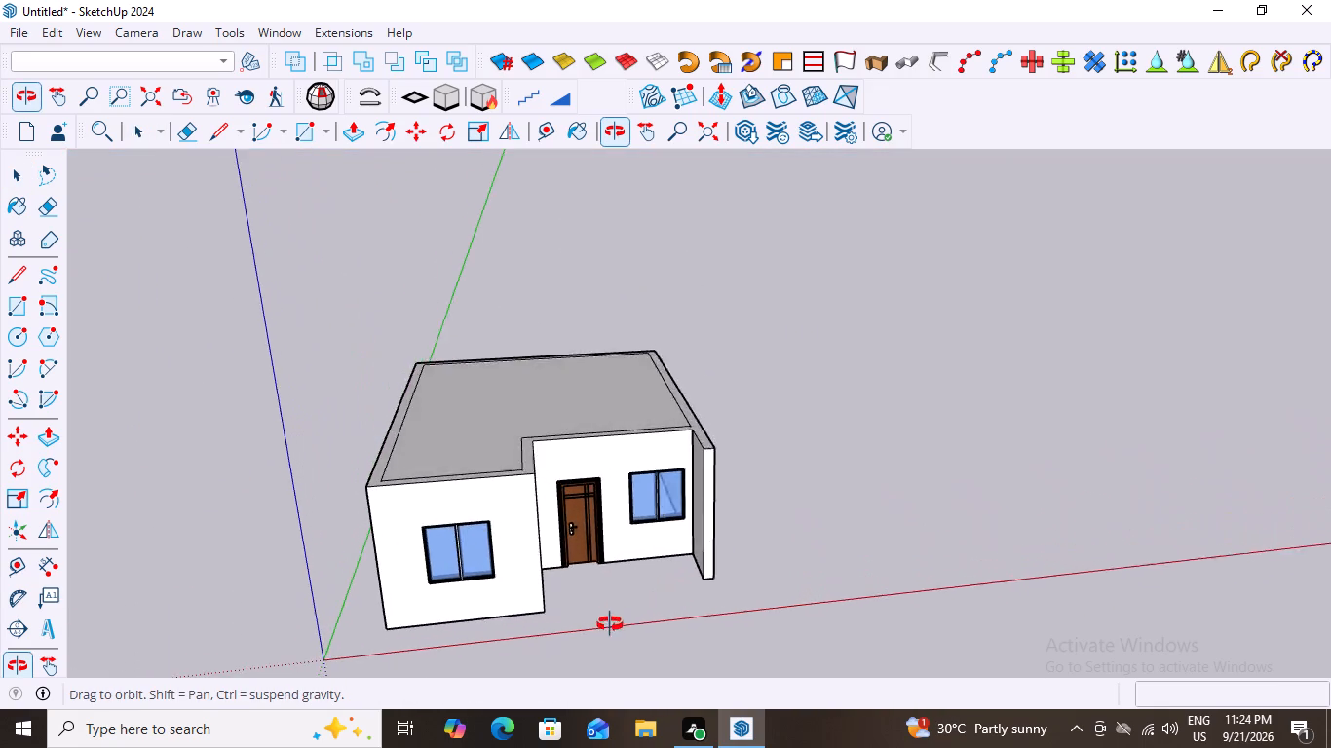
{"action": "middle_click_drag", "start_coordinate": [610, 624], "coordinate": [593, 562]}
{"action": "scroll", "coordinate": [571, 545], "scroll_direction": "up", "scroll_amount": 7}
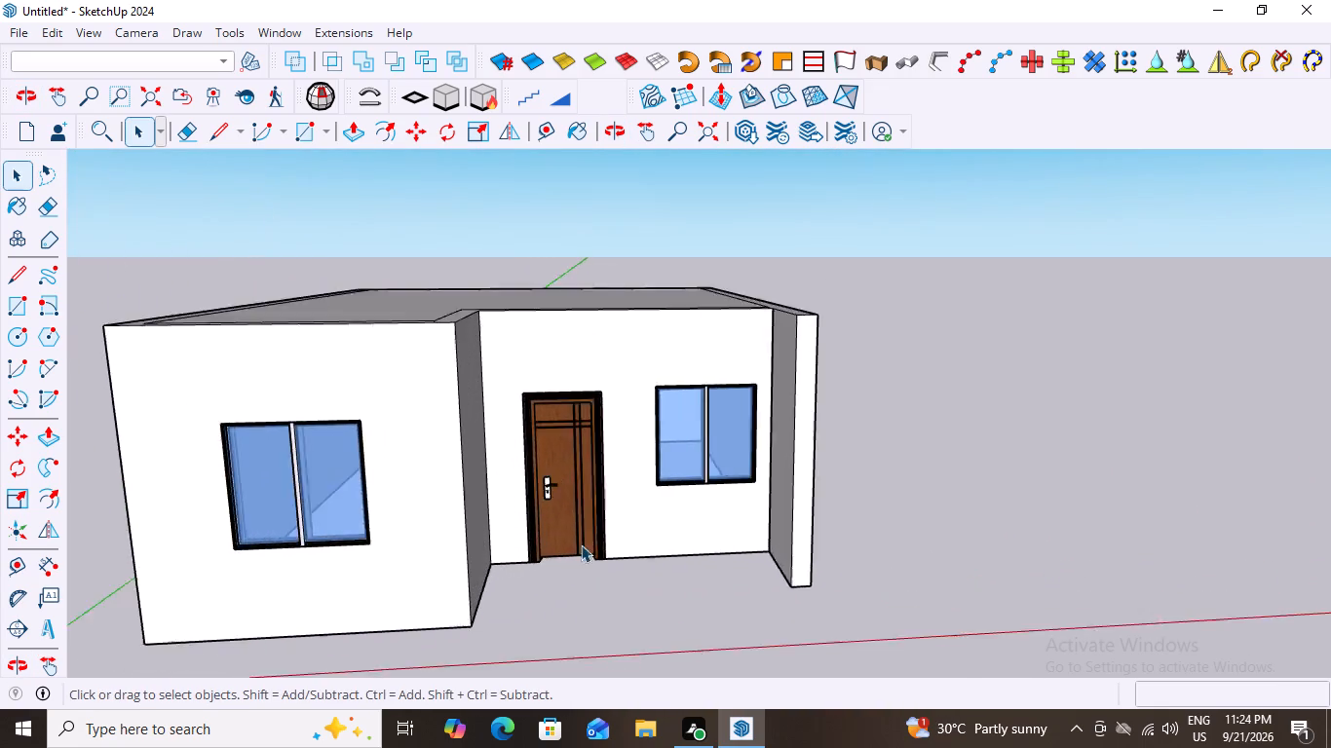
{"action": "scroll", "coordinate": [581, 544], "scroll_direction": "up", "scroll_amount": 3}
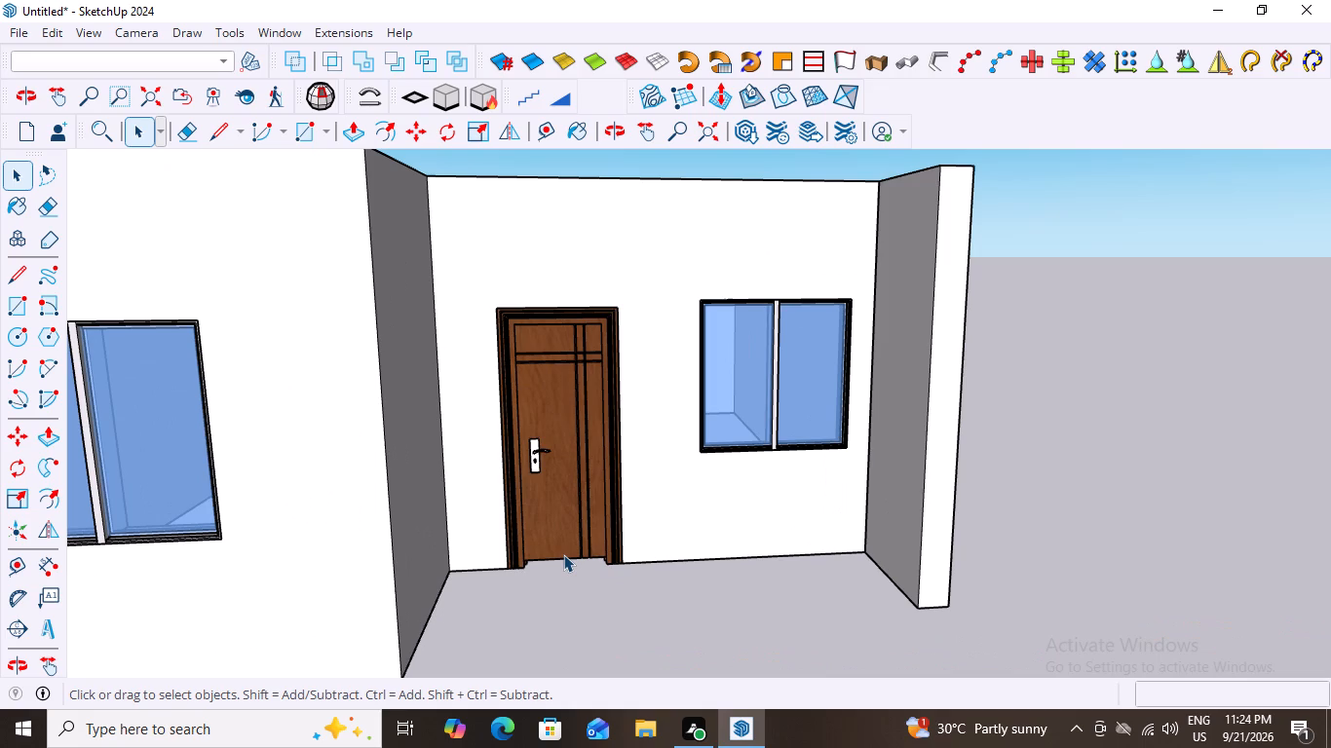
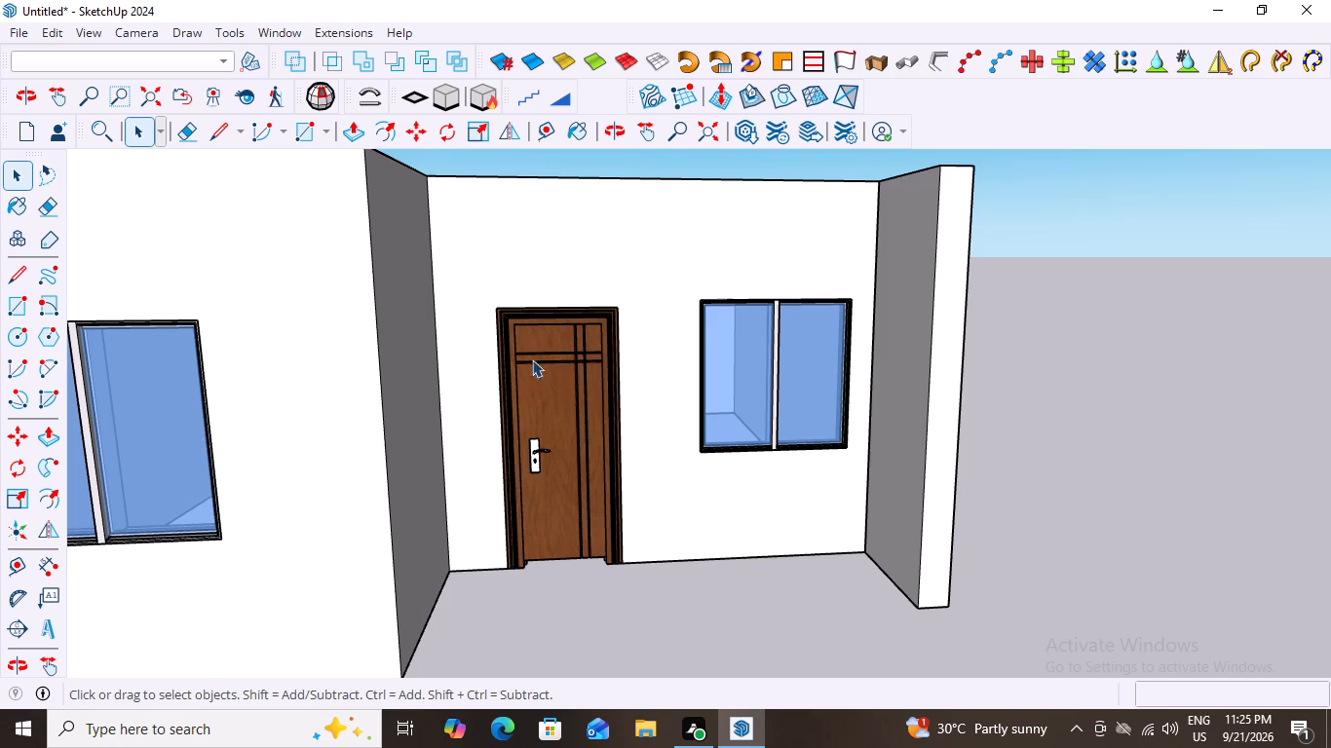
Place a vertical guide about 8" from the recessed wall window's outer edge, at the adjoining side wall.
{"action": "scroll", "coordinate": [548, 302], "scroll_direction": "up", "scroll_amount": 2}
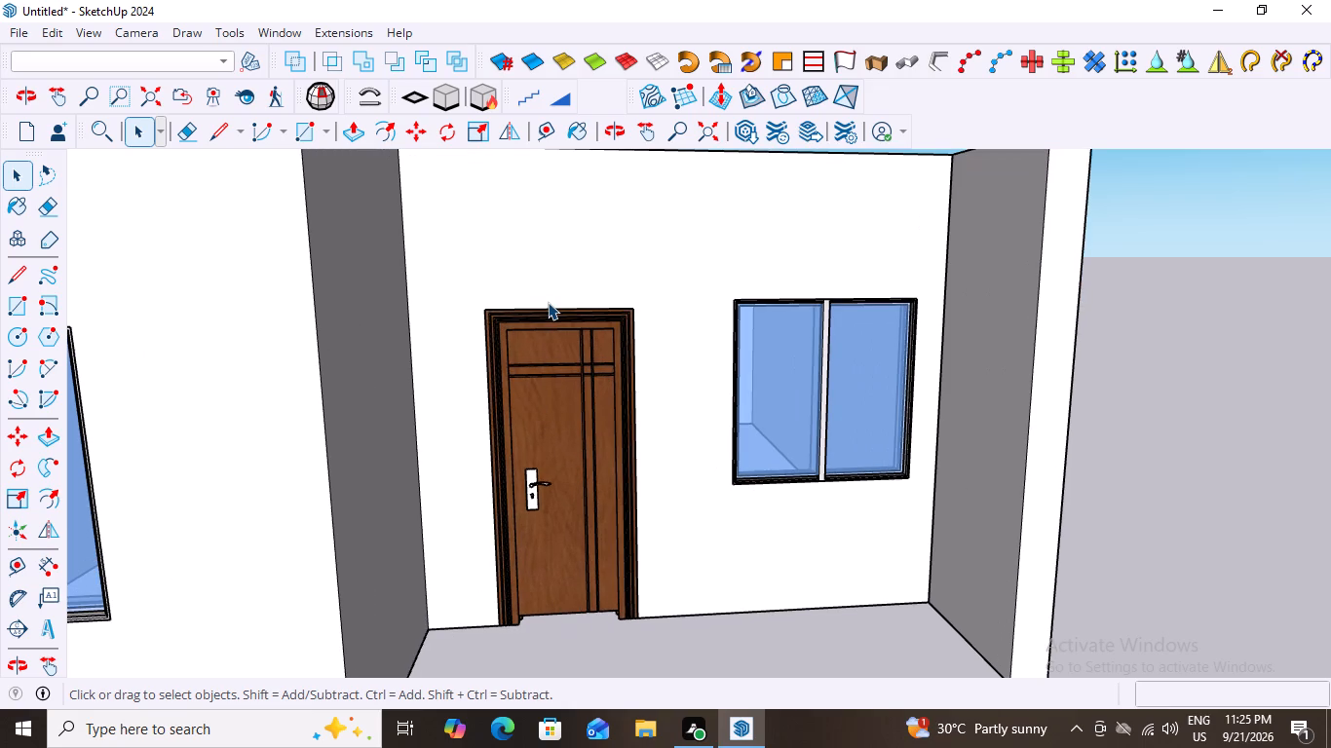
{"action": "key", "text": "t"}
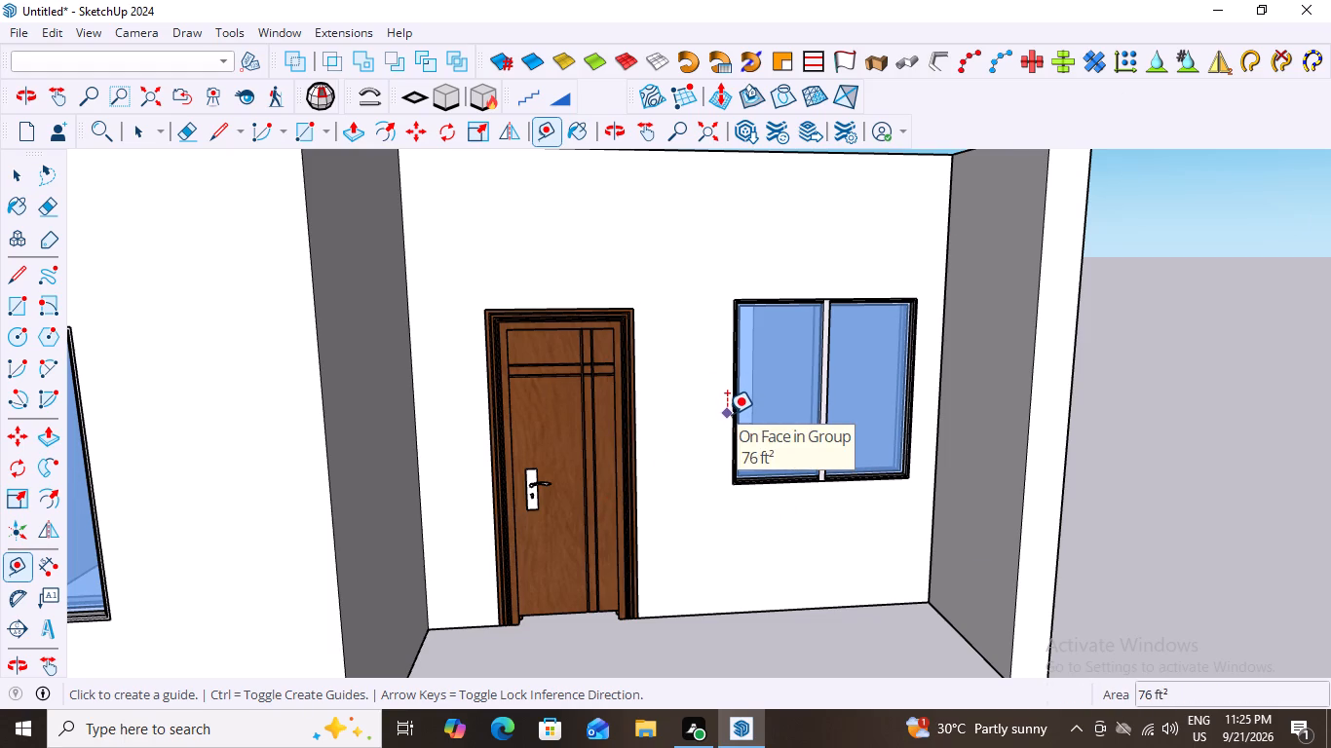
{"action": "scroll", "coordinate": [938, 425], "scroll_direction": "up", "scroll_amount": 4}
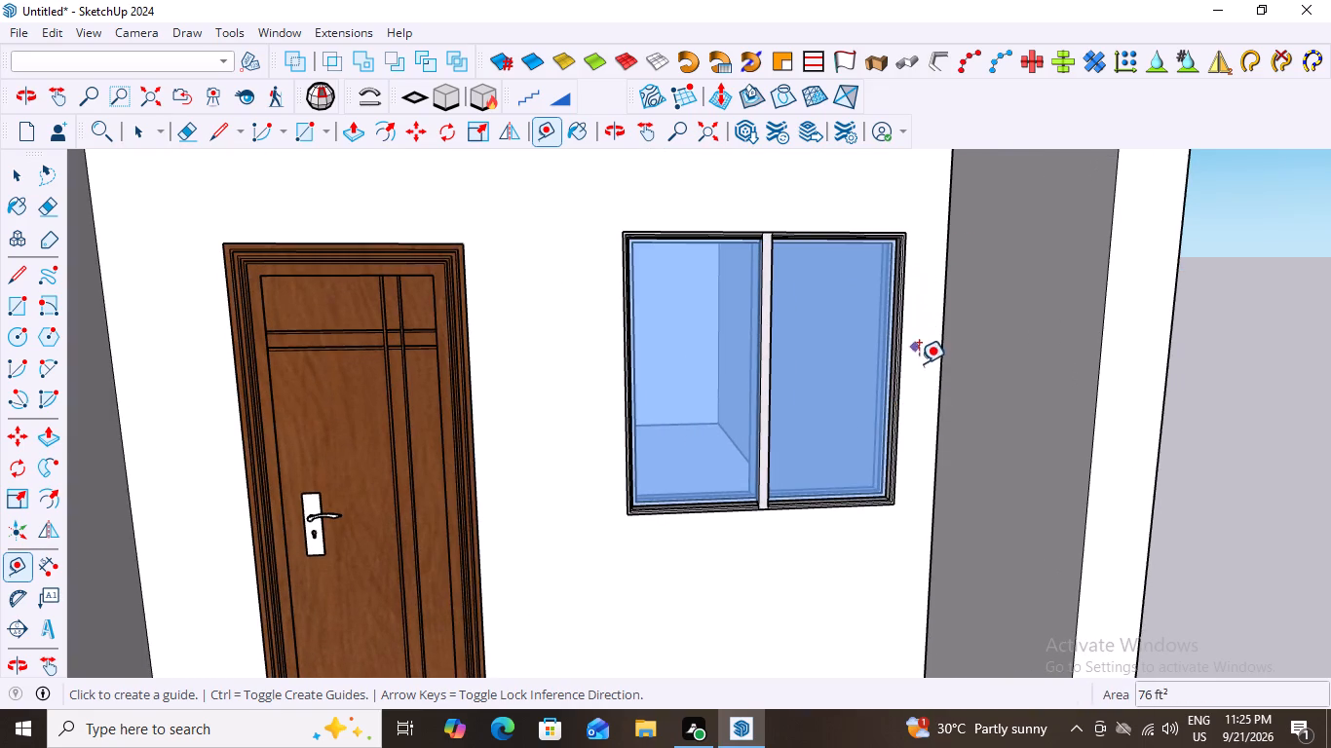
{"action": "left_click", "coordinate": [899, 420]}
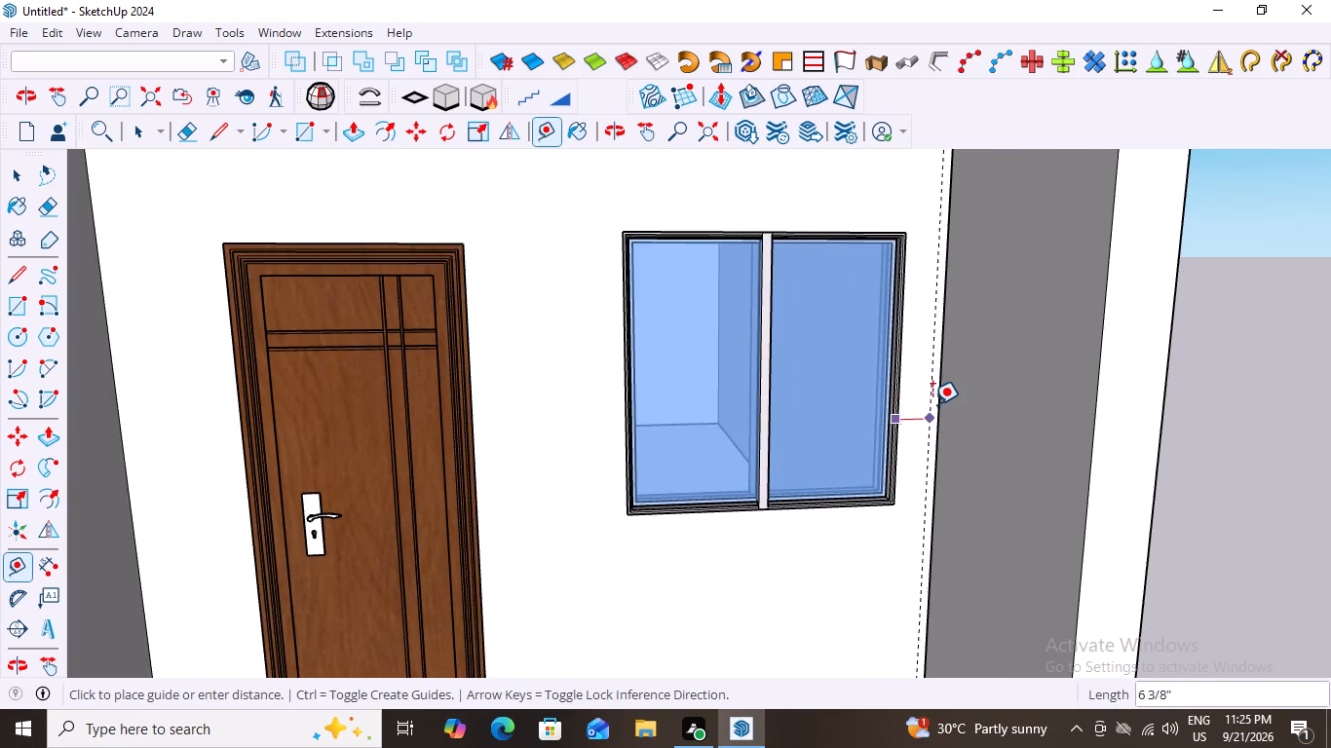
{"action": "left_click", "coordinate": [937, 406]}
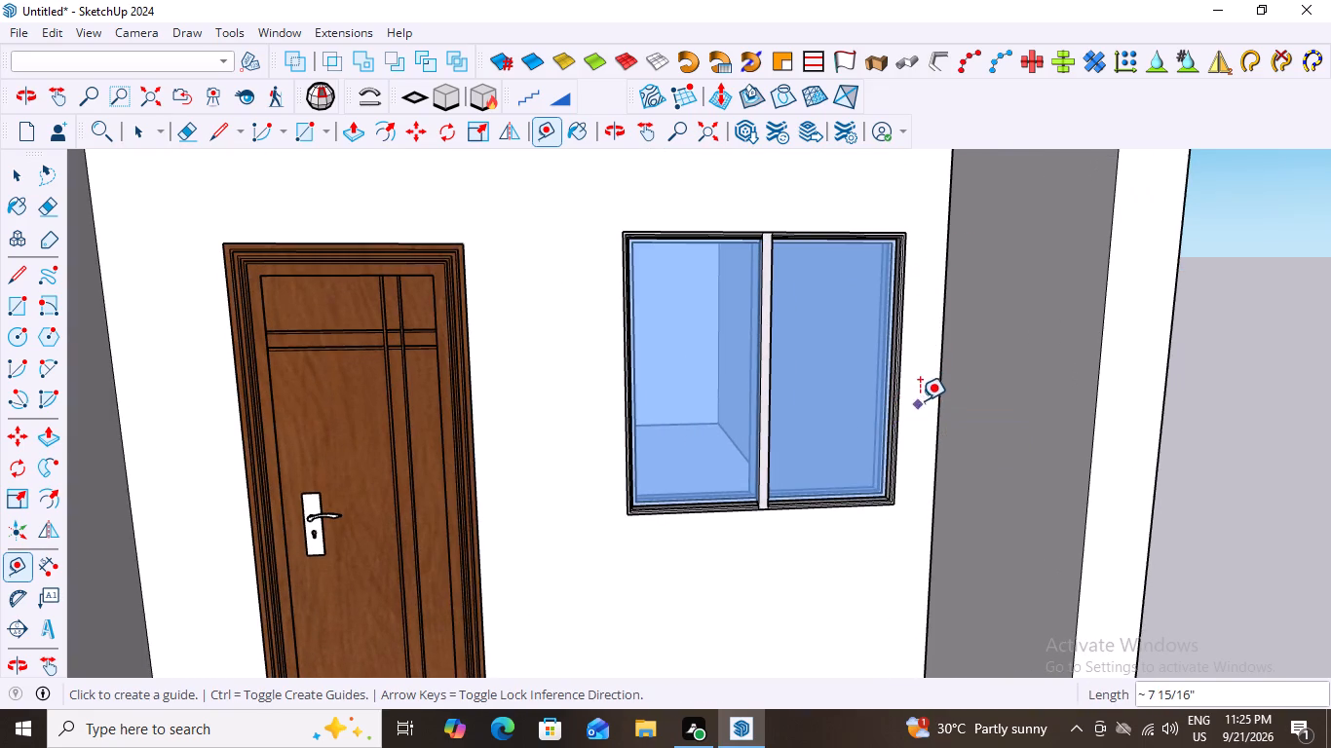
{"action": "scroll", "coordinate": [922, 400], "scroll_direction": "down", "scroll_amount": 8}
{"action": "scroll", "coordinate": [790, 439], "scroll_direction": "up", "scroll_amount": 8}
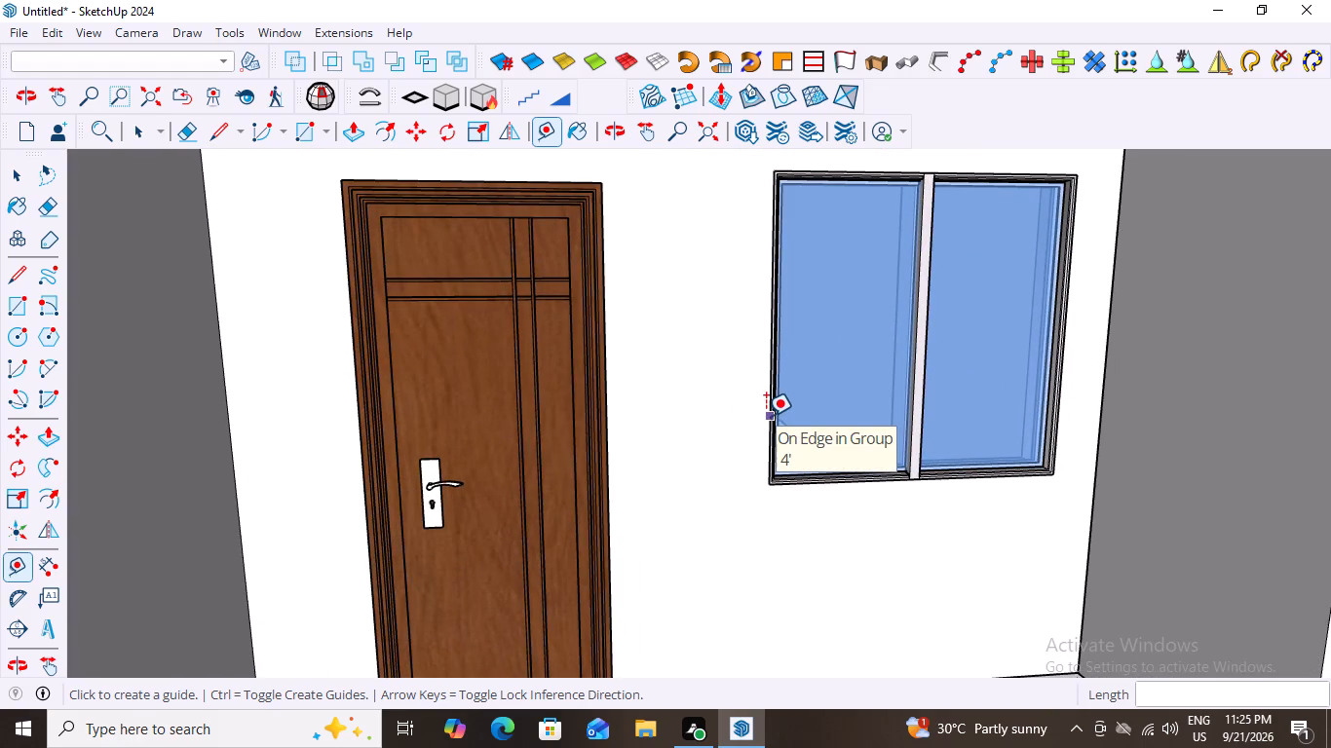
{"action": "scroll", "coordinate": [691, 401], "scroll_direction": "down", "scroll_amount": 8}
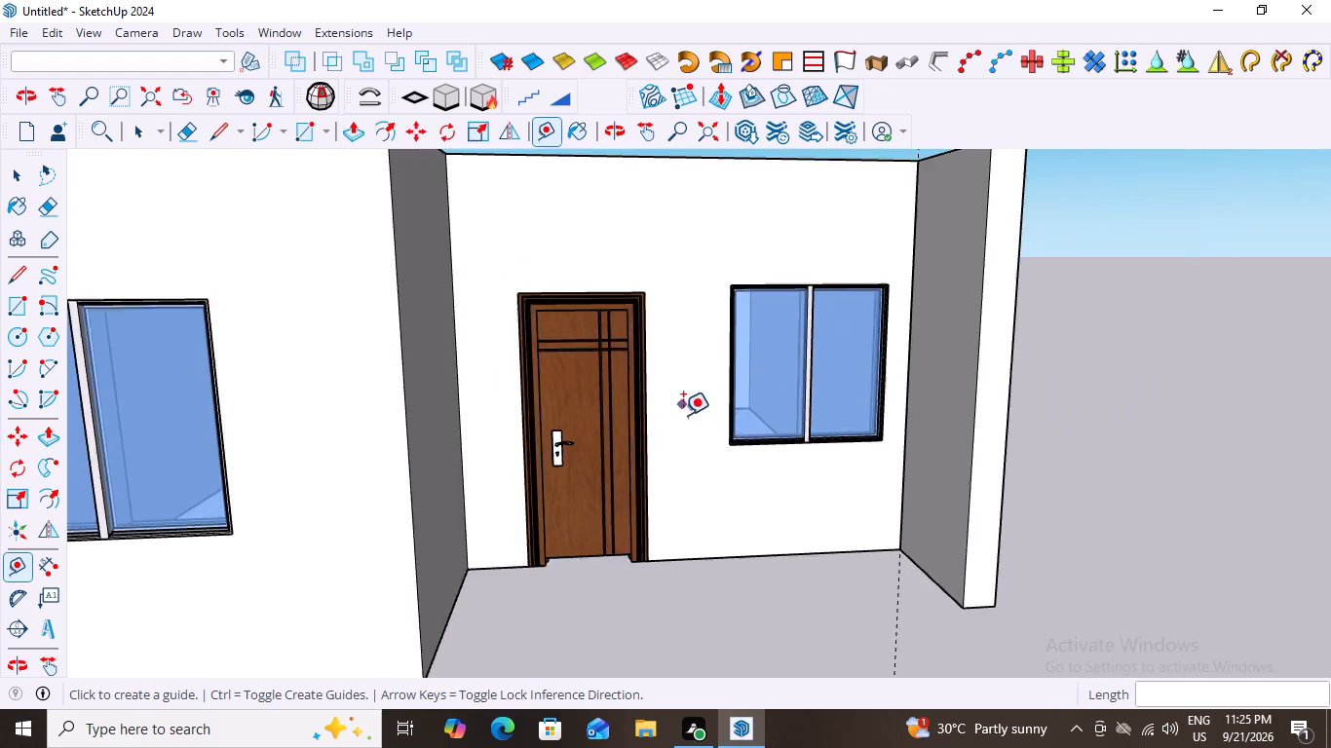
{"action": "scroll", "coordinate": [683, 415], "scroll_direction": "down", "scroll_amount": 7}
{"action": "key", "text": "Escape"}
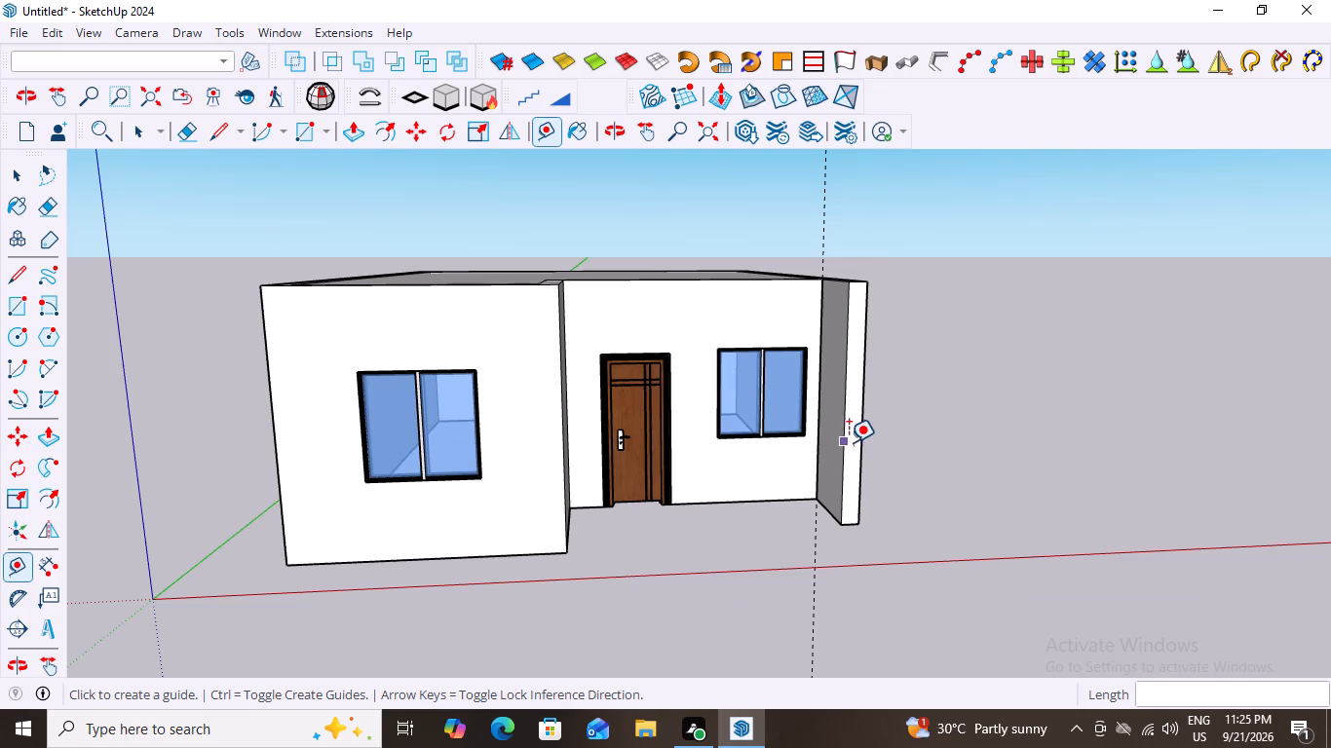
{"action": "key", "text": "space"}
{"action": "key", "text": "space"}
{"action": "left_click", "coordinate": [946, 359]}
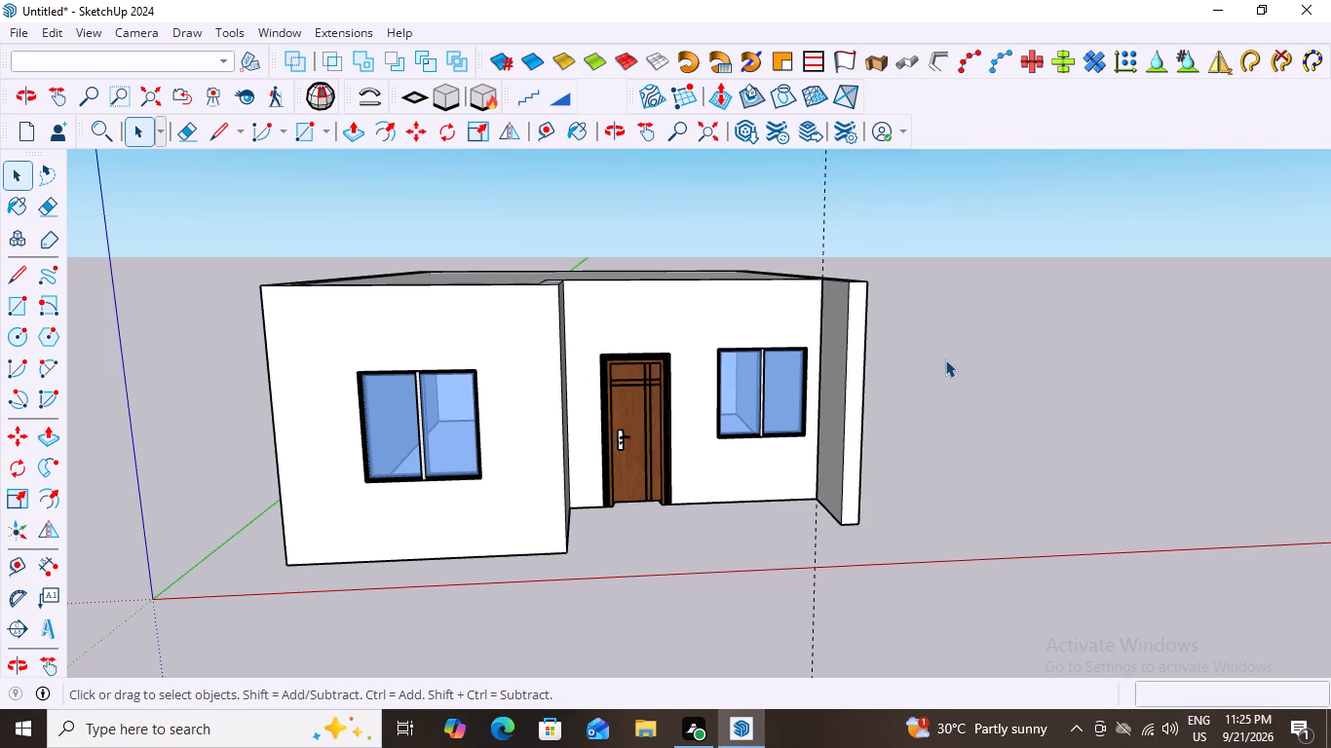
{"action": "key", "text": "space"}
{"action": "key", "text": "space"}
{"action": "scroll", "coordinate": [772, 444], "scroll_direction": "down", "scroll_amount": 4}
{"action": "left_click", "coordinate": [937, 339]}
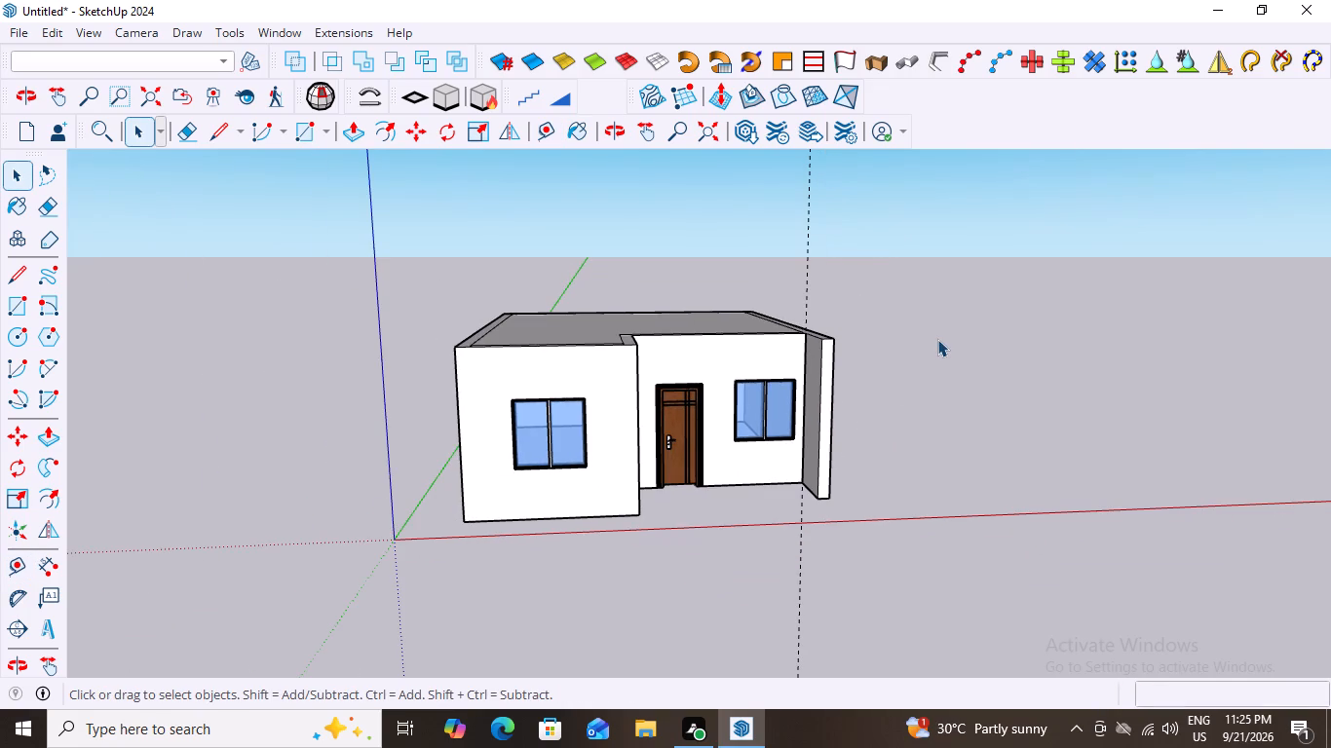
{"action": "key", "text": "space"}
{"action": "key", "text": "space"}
Undo the new guide and the earlier deletion of the guides around the recessed wall's door and window.
{"action": "key", "text": "ctrl+z"}
{"action": "key", "text": "ctrl+z"}
Start a line at the recessed wall's base, on the vertical guide midway between the door and the window.
{"action": "scroll", "coordinate": [790, 433], "scroll_direction": "up", "scroll_amount": 5}
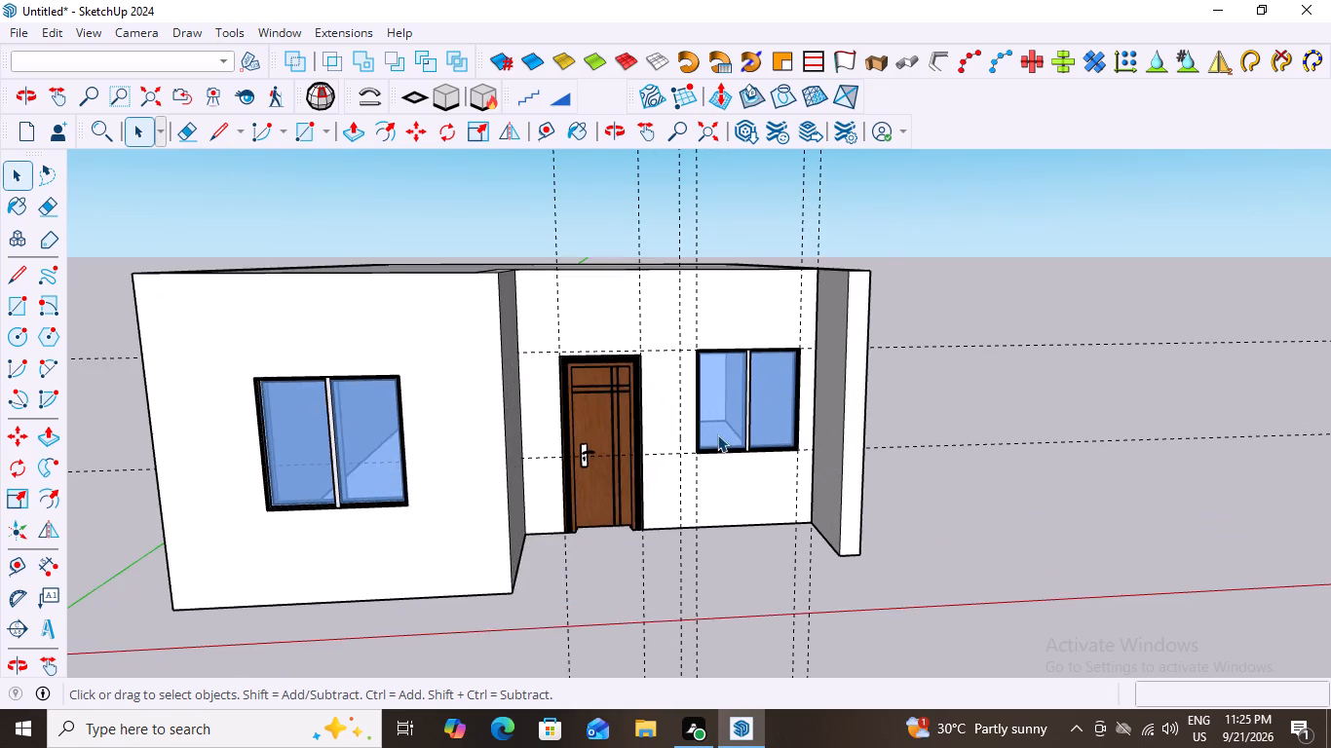
{"action": "scroll", "coordinate": [674, 356], "scroll_direction": "up", "scroll_amount": 5}
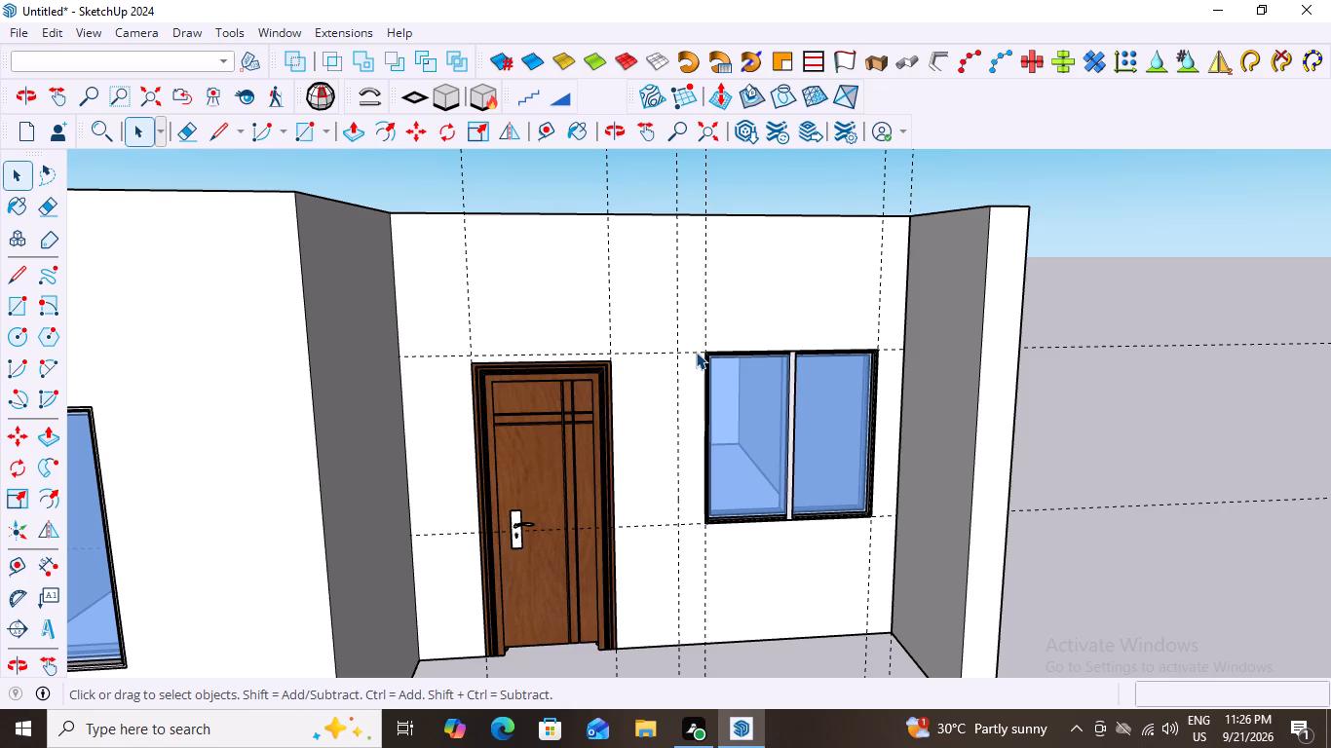
{"action": "key", "text": "l"}
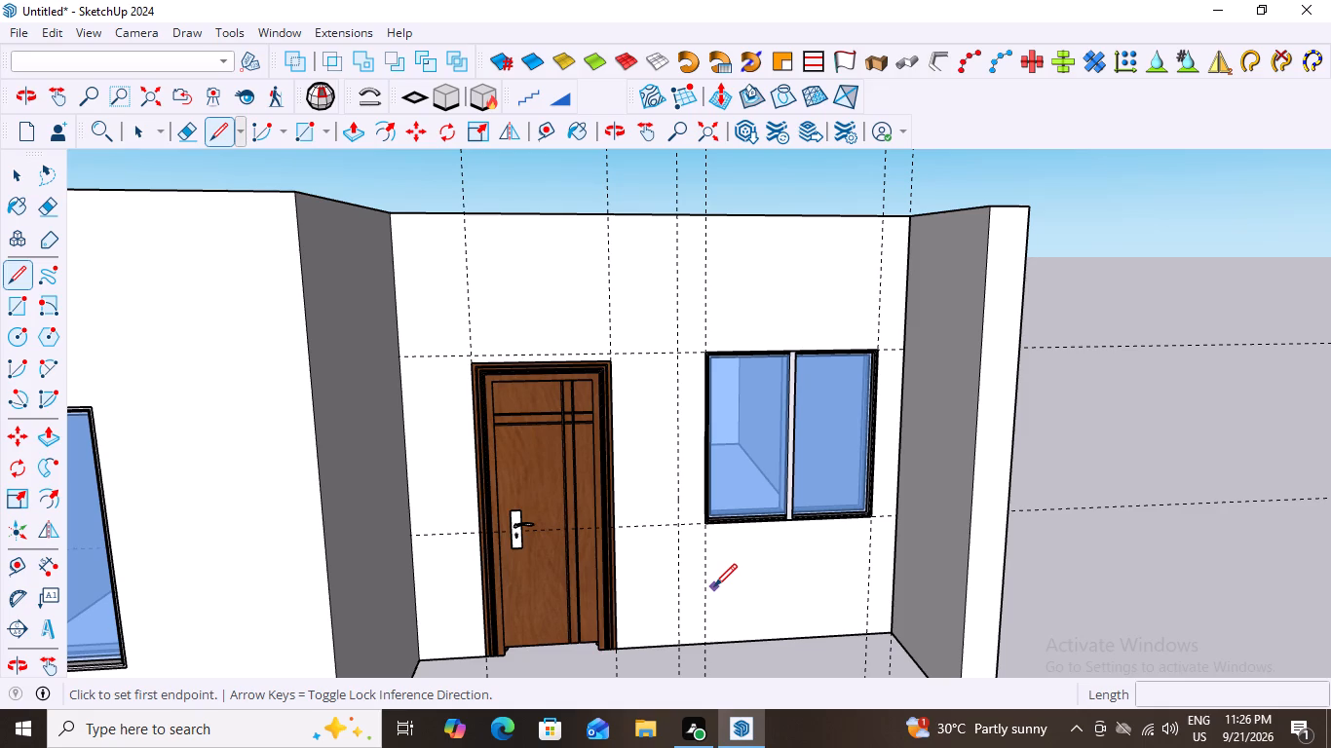
{"action": "middle_click_drag", "start_coordinate": [765, 655], "coordinate": [767, 706]}
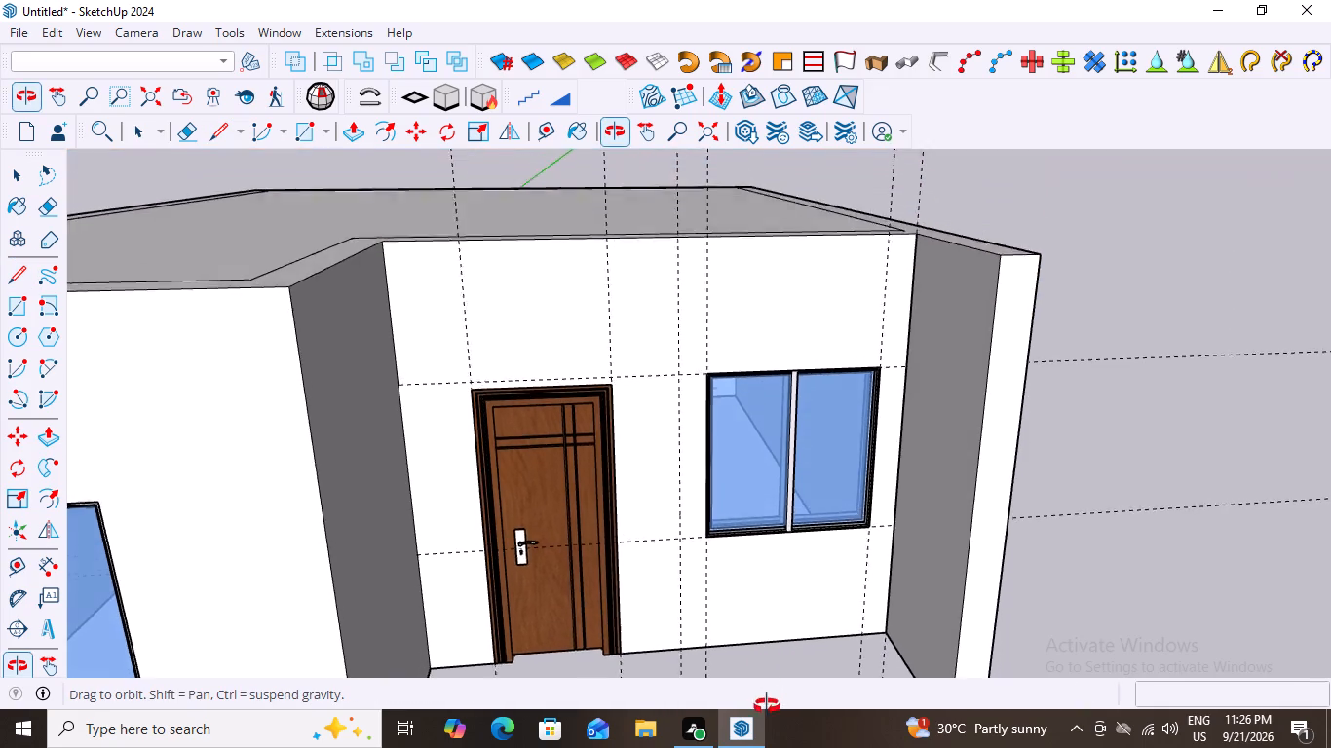
{"action": "middle_click_drag", "start_coordinate": [767, 706], "coordinate": [759, 640]}
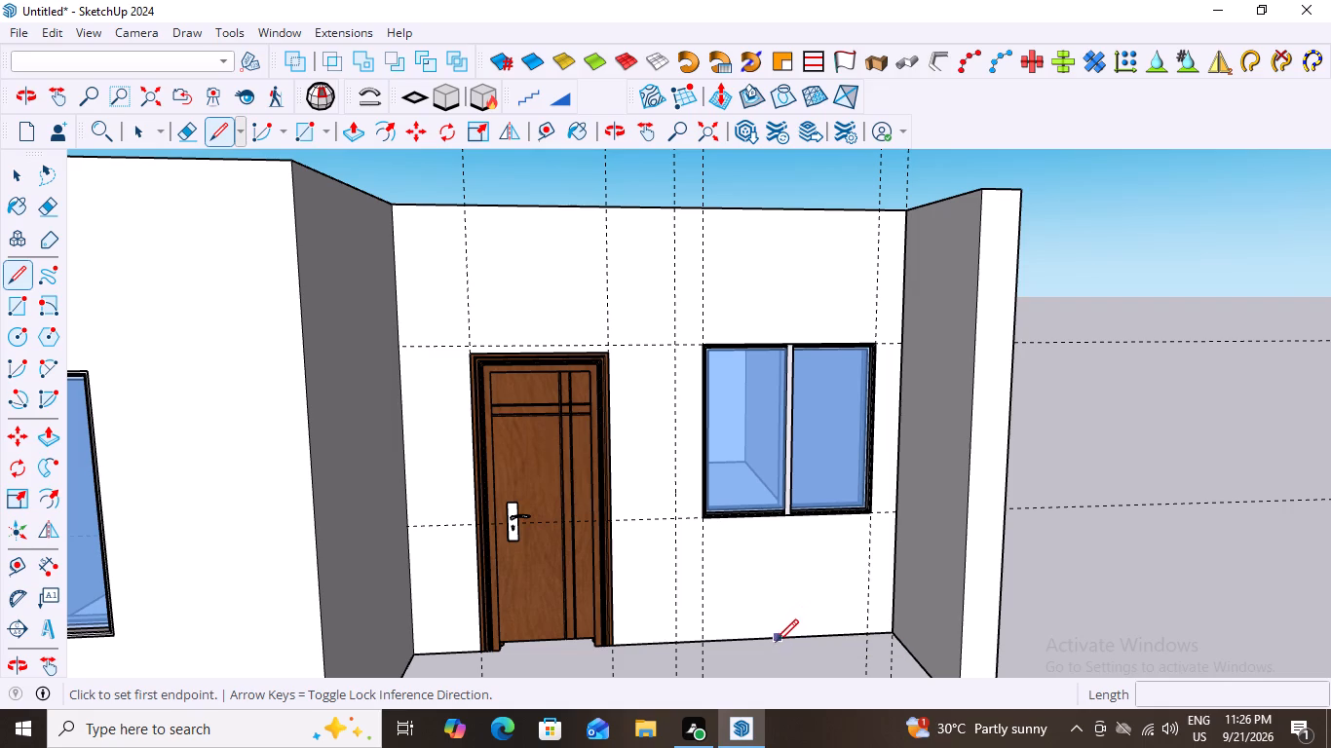
{"action": "middle_click_drag", "start_coordinate": [760, 654], "coordinate": [737, 746]}
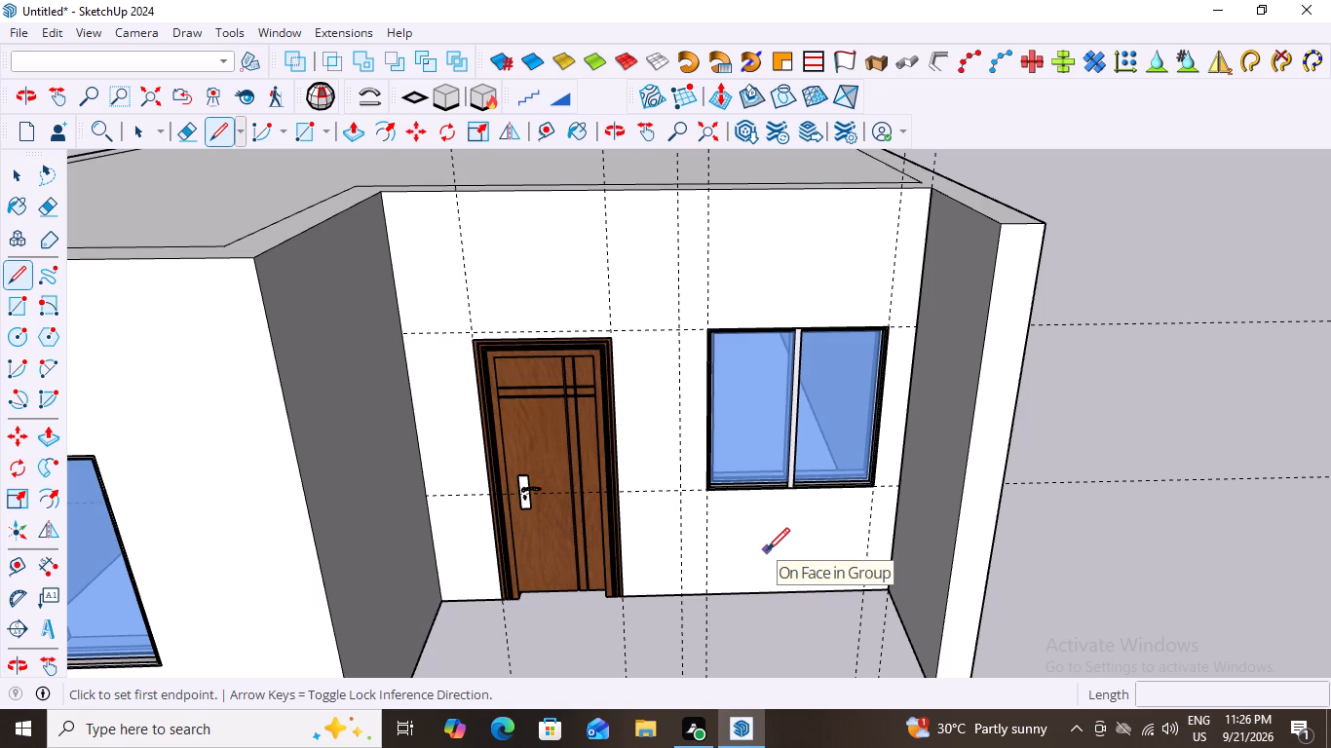
{"action": "left_click", "coordinate": [709, 596]}
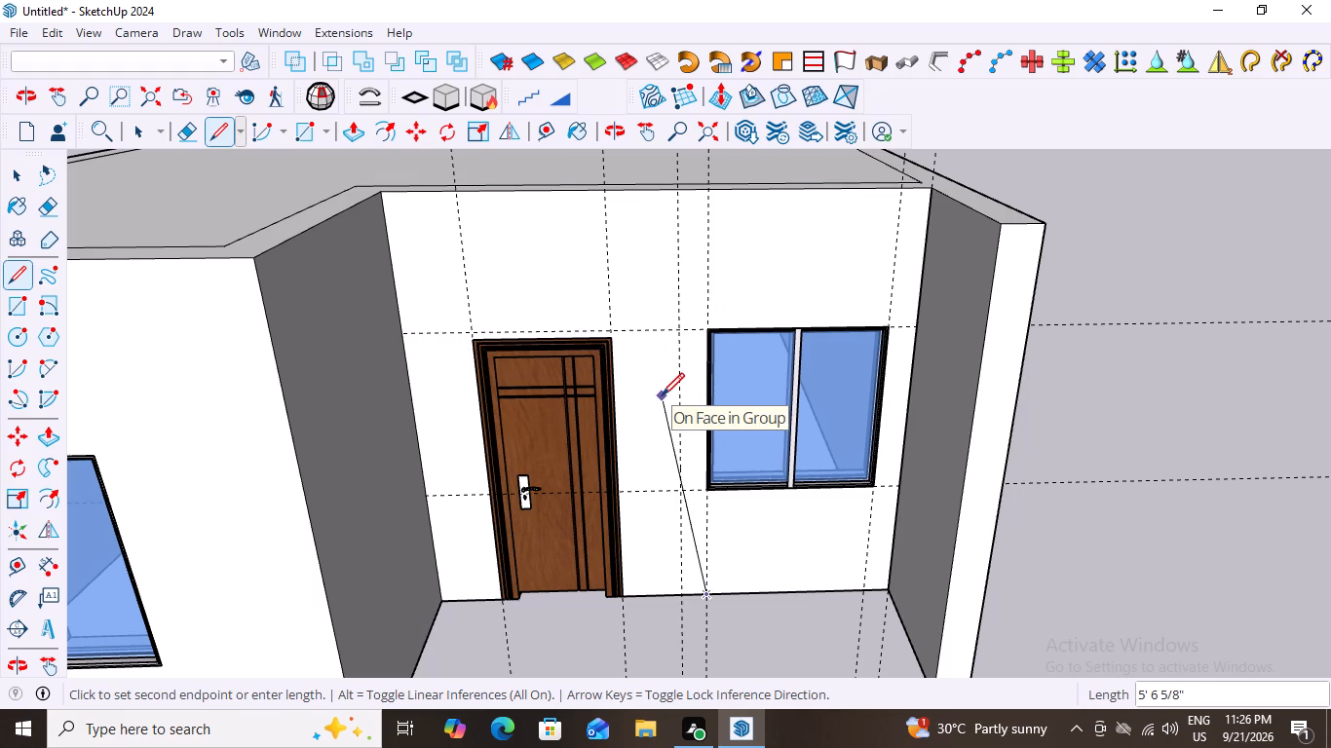
{"action": "key", "text": "Escape"}
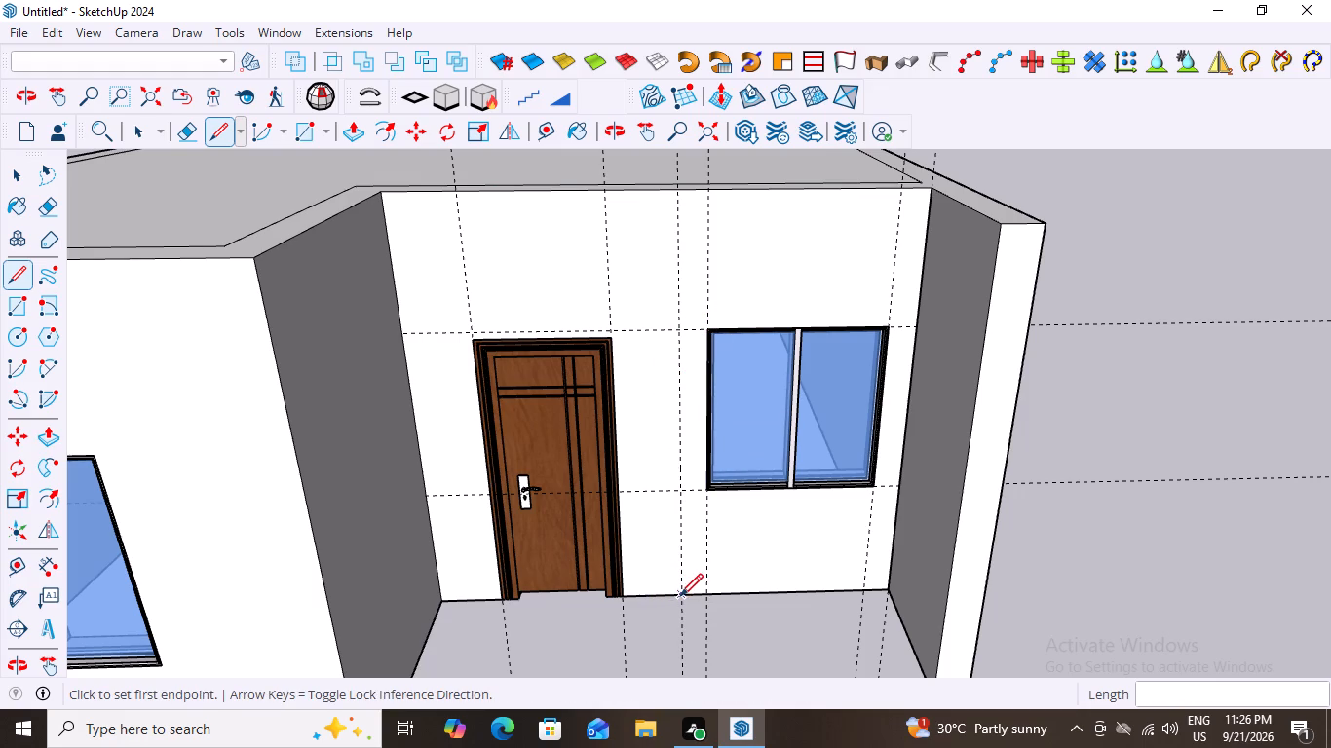
{"action": "left_click", "coordinate": [680, 595]}
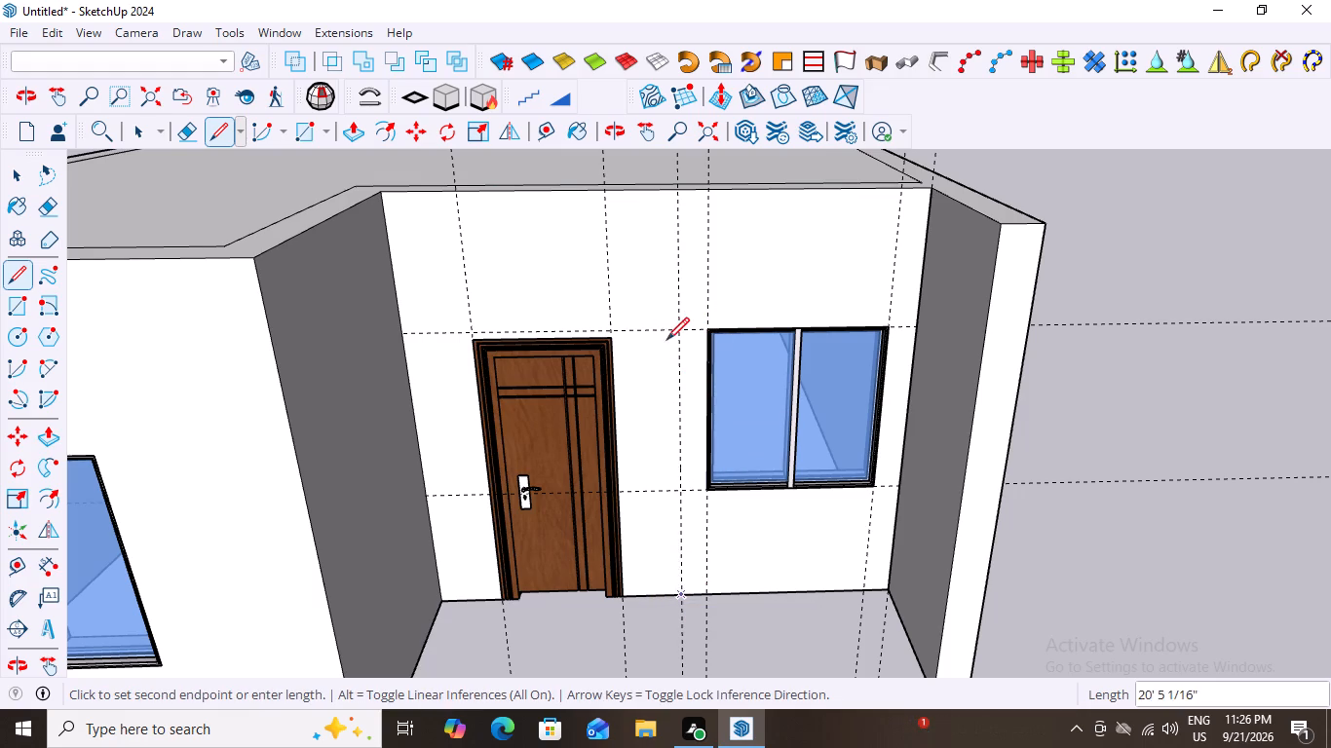
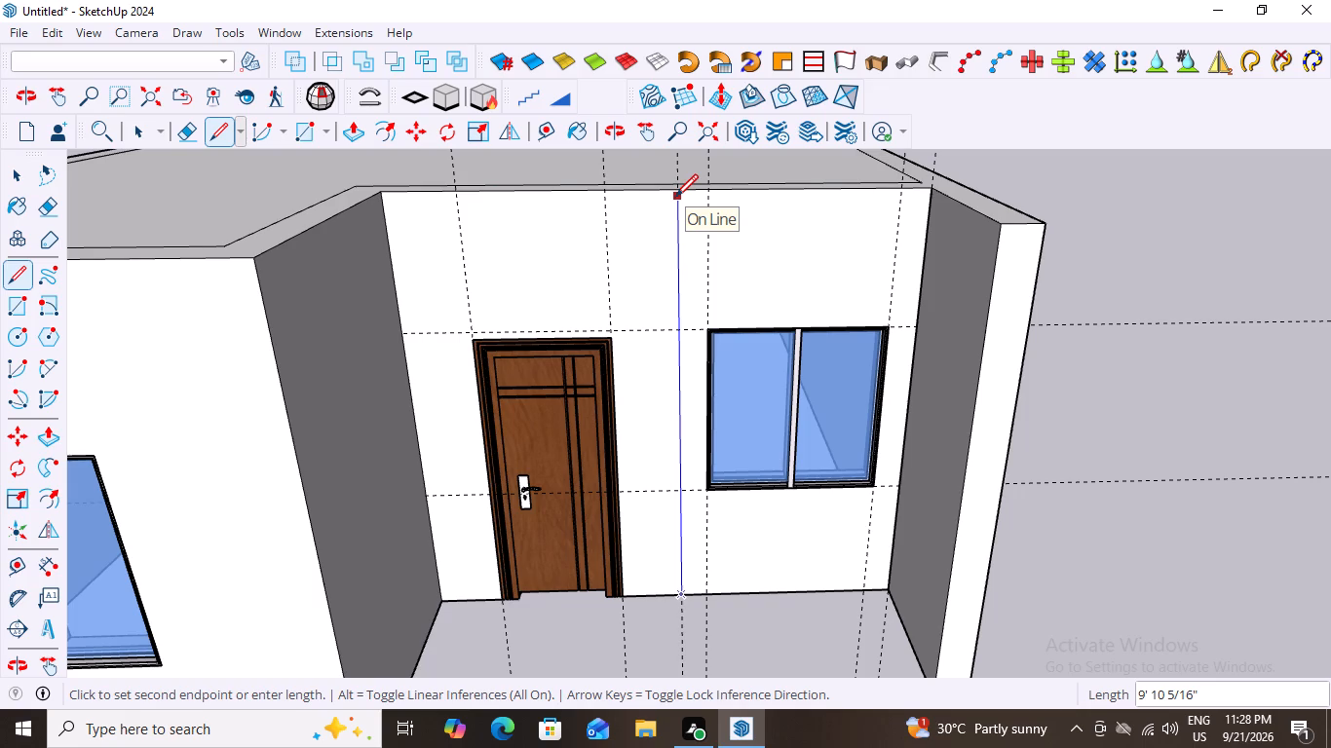
Draw the line from the recessed wall's base up along the vertical guide to the wall's top edge.
{"action": "scroll", "coordinate": [680, 192], "scroll_direction": "up", "scroll_amount": 2}
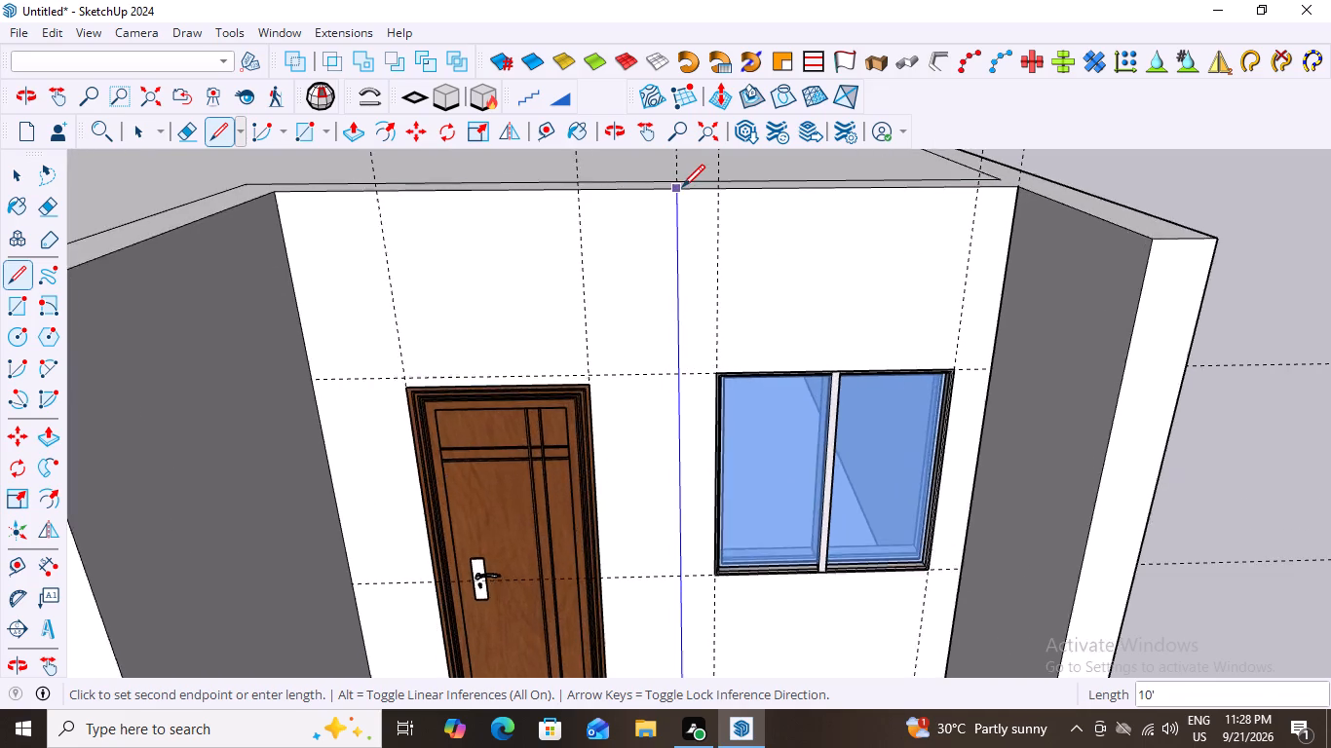
{"action": "scroll", "coordinate": [682, 187], "scroll_direction": "up", "scroll_amount": 4}
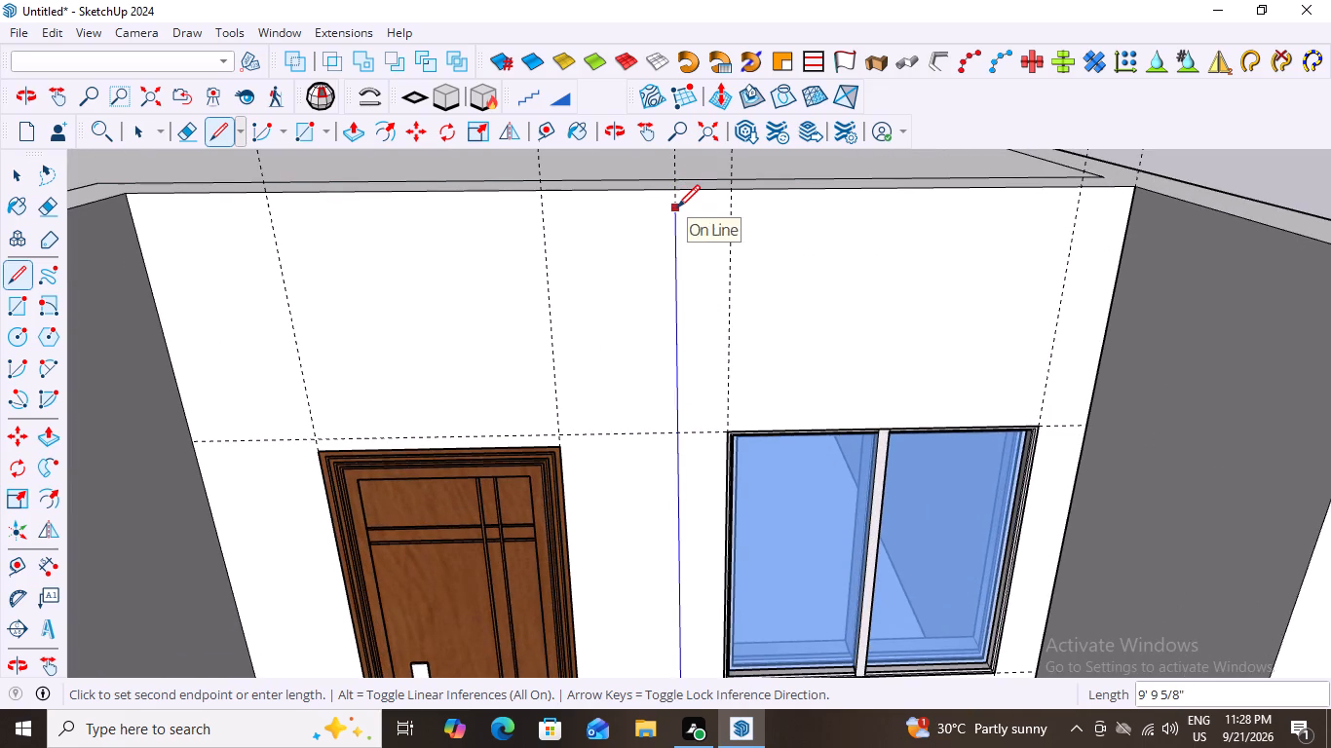
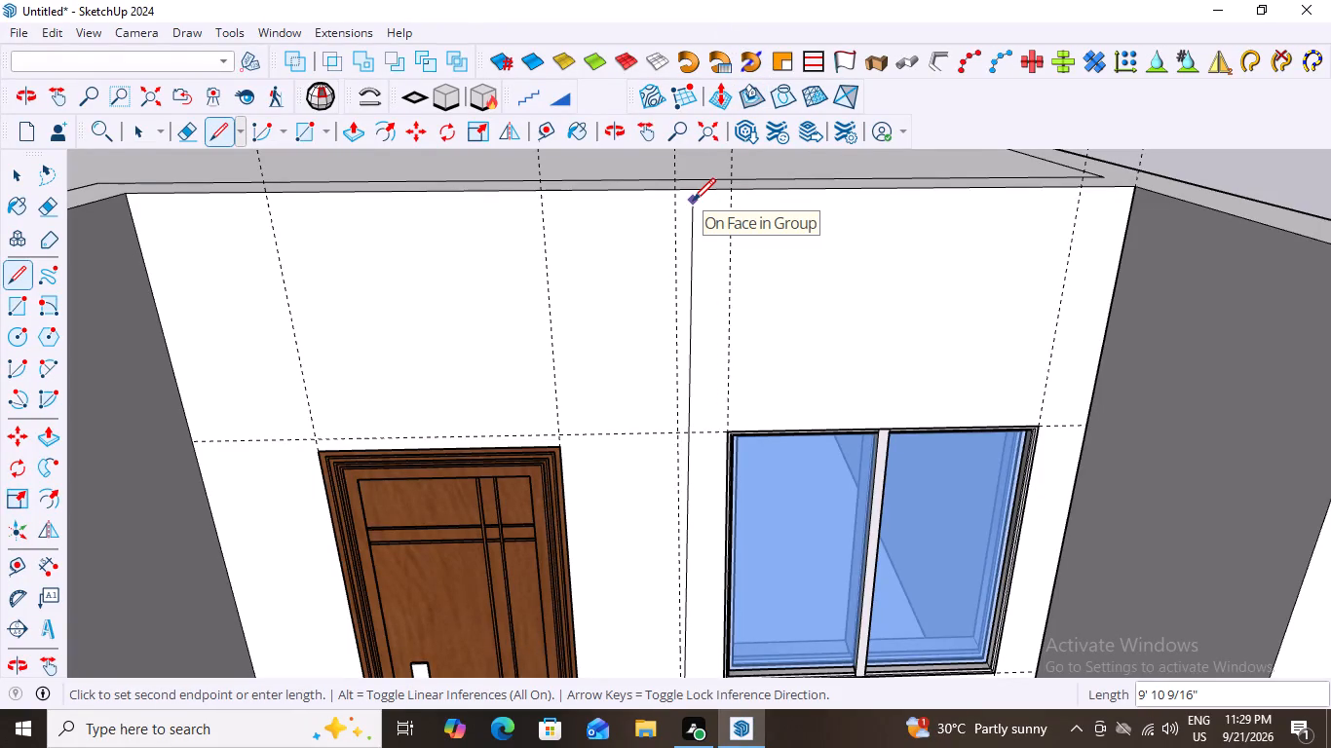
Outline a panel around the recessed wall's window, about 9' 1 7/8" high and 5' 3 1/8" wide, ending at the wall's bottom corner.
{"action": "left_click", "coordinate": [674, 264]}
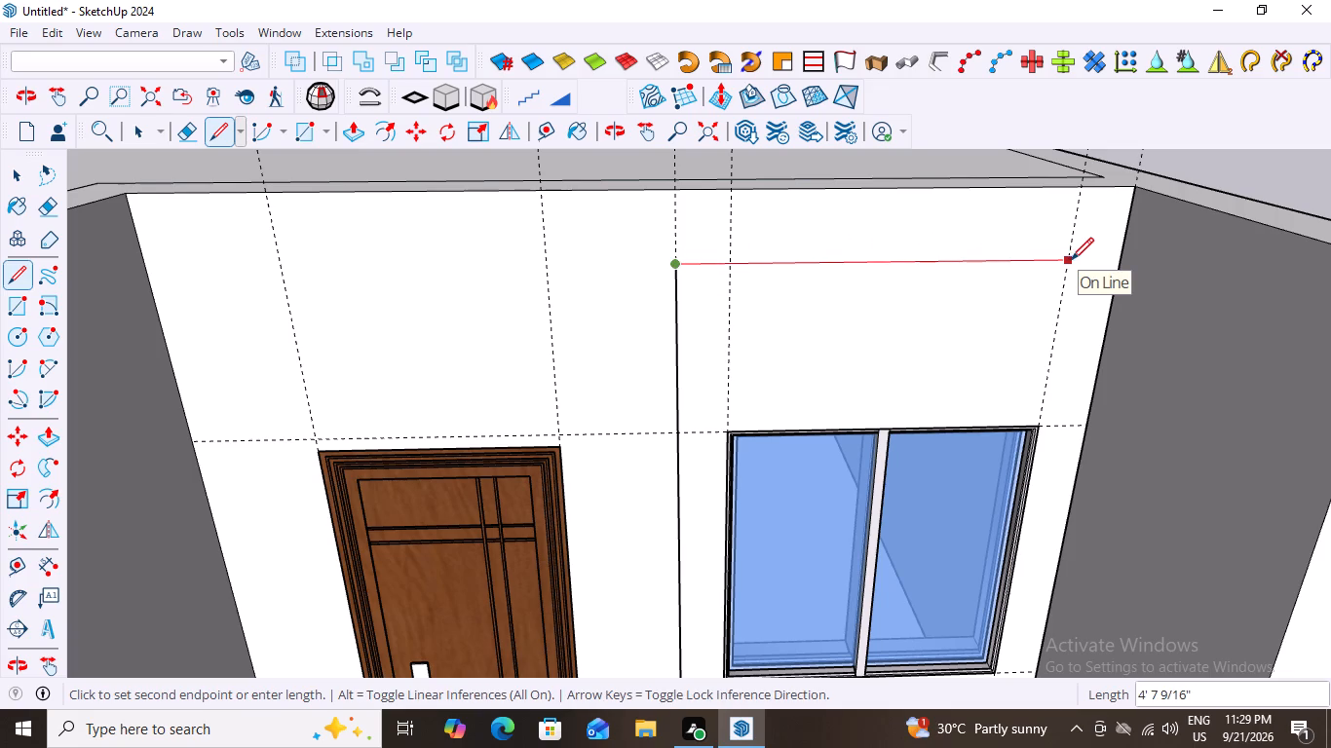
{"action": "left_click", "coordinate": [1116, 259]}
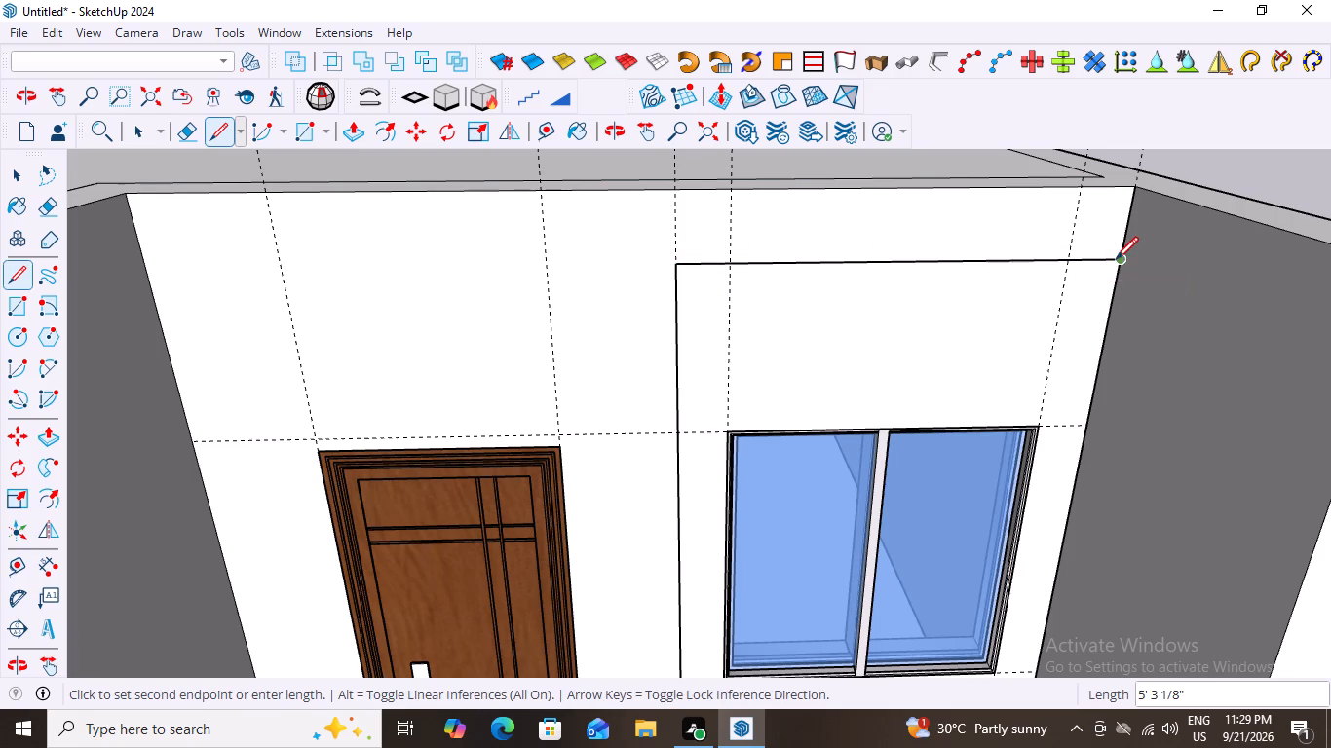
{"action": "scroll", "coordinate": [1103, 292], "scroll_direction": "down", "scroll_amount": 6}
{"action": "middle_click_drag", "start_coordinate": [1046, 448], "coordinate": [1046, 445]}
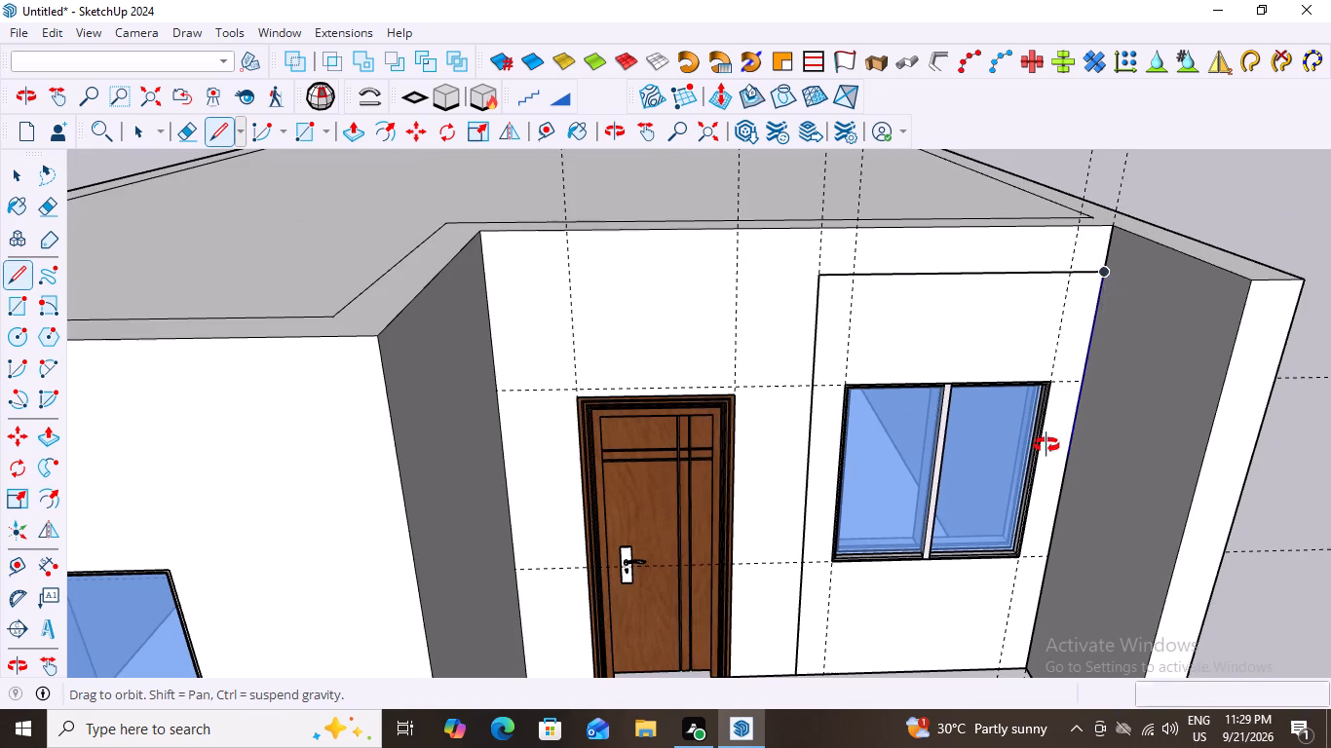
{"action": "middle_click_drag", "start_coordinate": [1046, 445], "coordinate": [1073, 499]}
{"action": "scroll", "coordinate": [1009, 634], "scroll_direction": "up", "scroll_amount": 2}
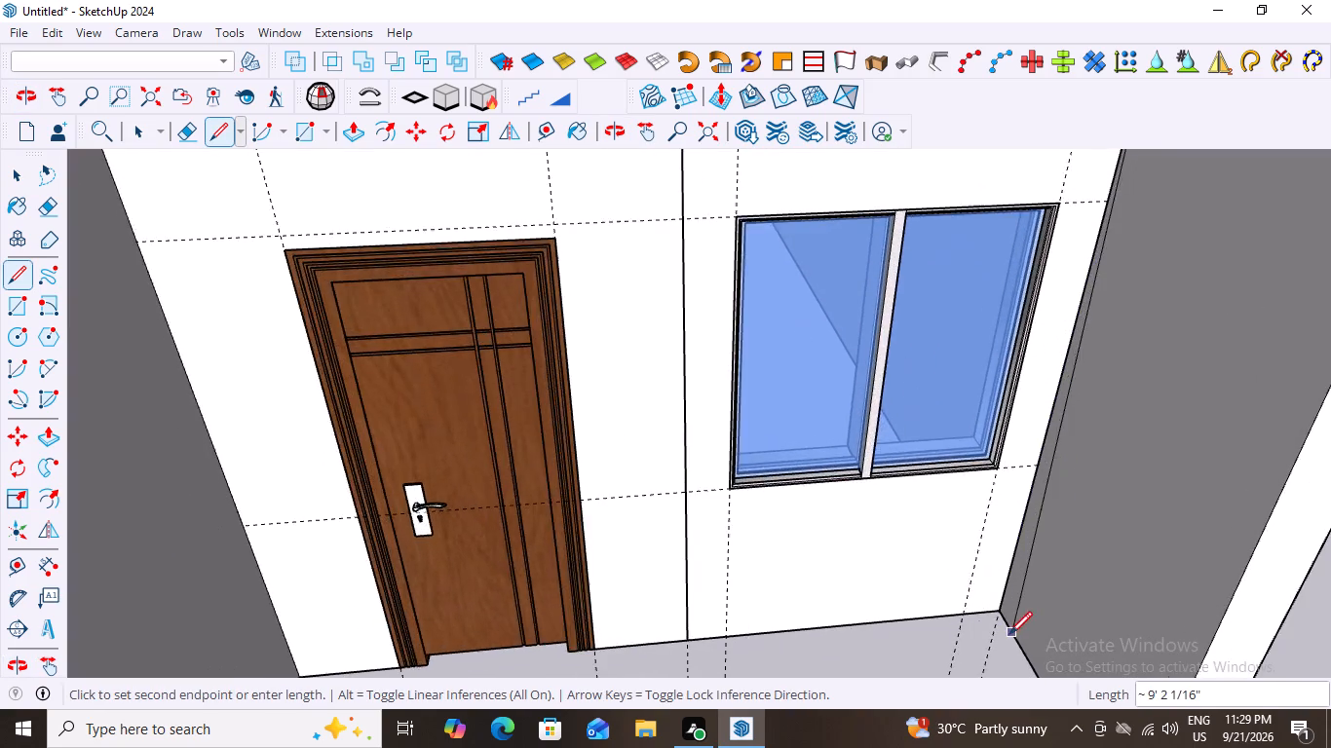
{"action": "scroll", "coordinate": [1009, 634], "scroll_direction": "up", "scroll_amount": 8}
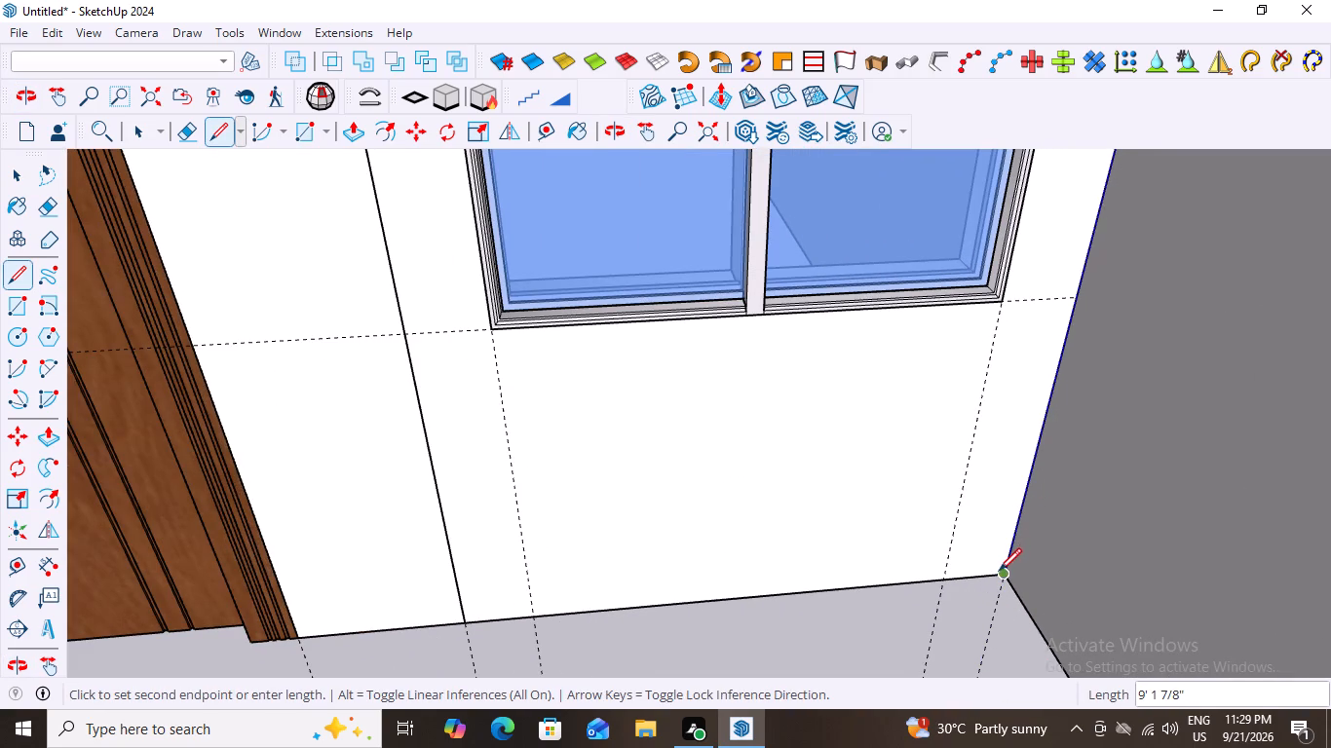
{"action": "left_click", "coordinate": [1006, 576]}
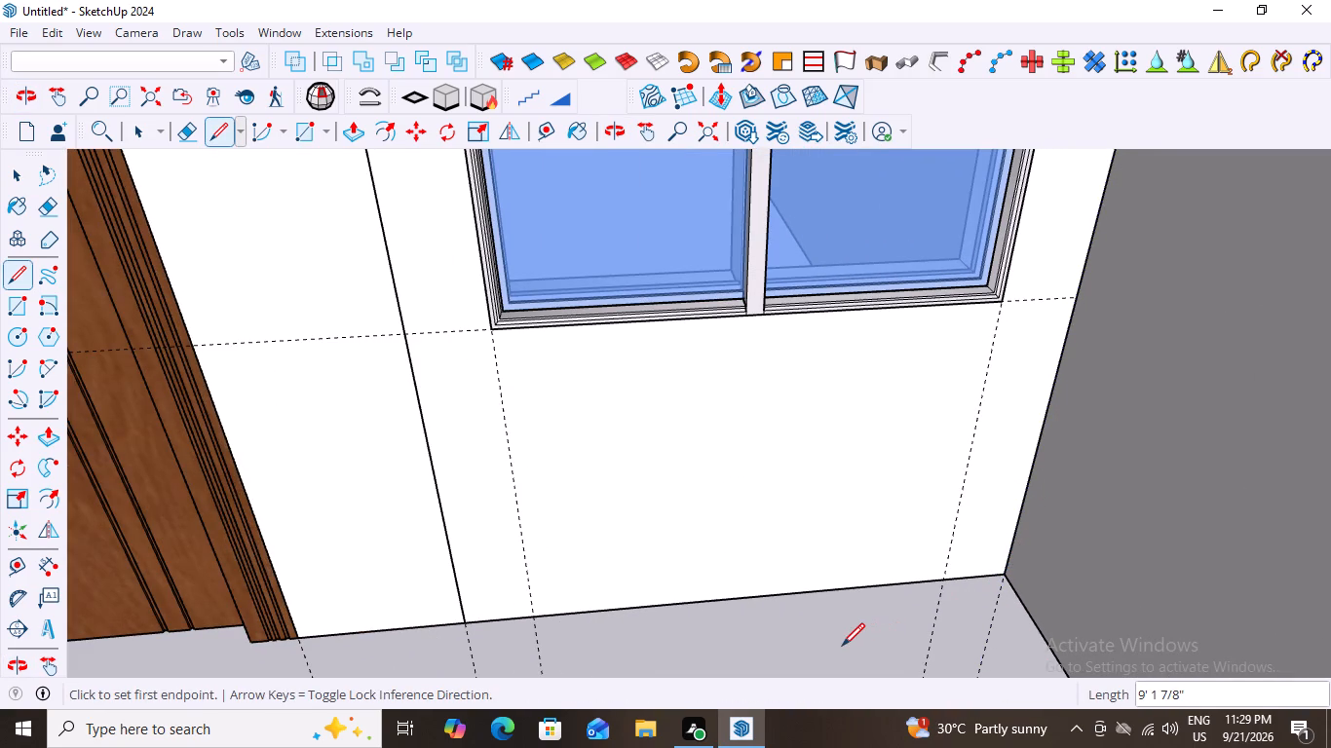
Select the recessed wall's face outside and inside its group to check whether the outline around the window divides it.
{"action": "key", "text": "space"}
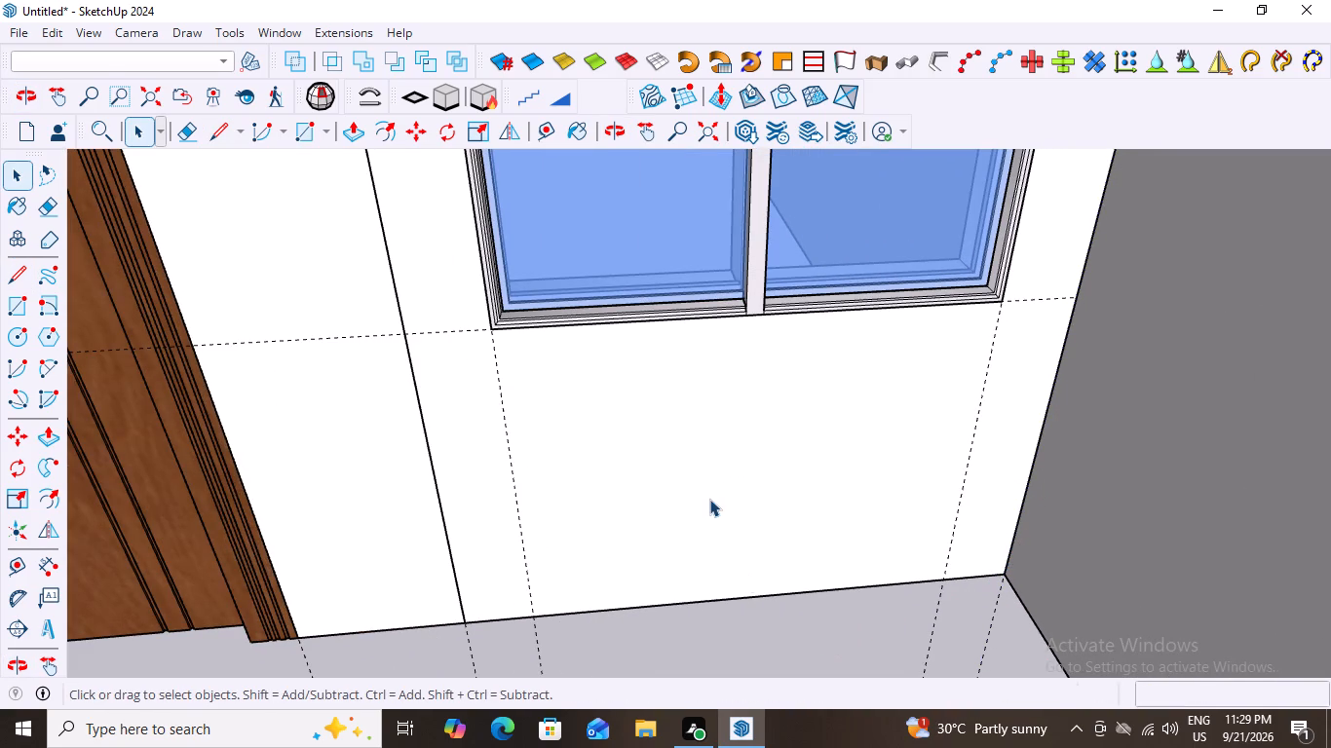
{"action": "triple_click", "coordinate": [709, 499]}
{"action": "triple_click", "coordinate": [709, 499]}
{"action": "left_click", "coordinate": [709, 499]}
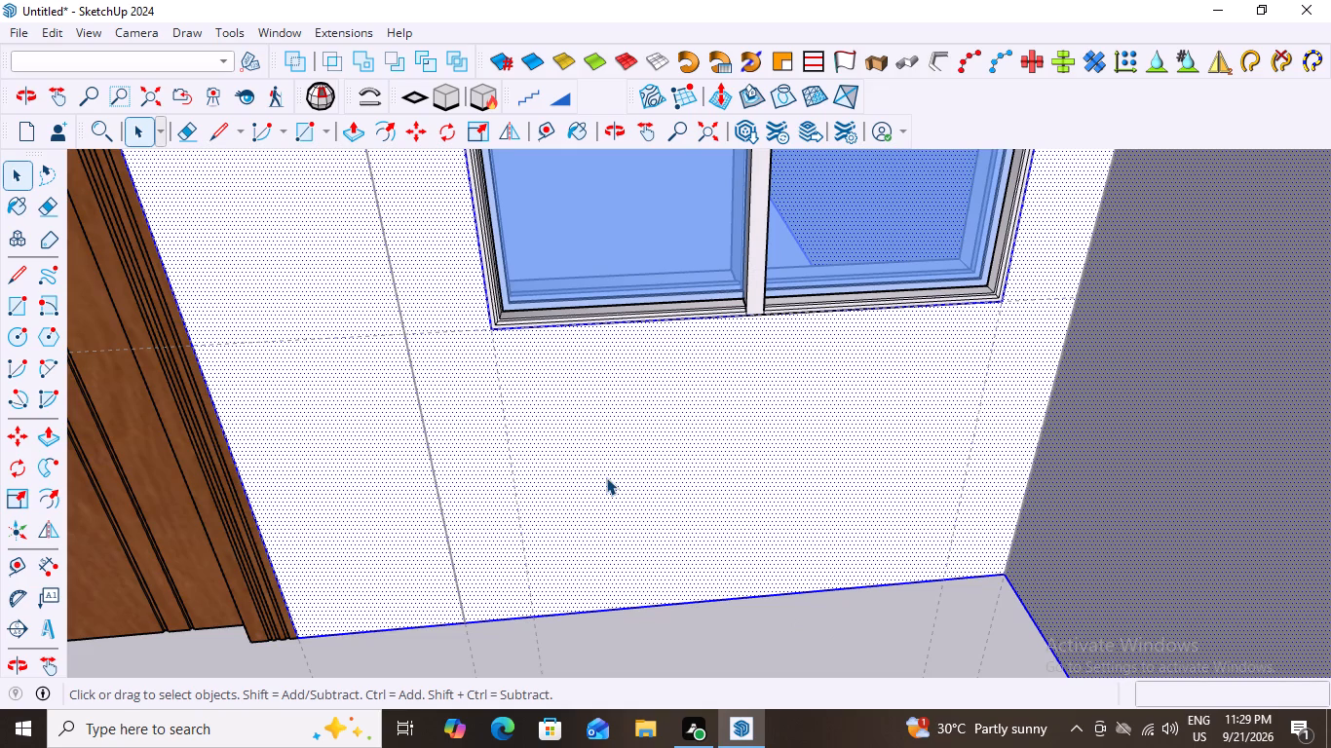
{"action": "left_click", "coordinate": [606, 477]}
{"action": "scroll", "coordinate": [597, 478], "scroll_direction": "down", "scroll_amount": 12}
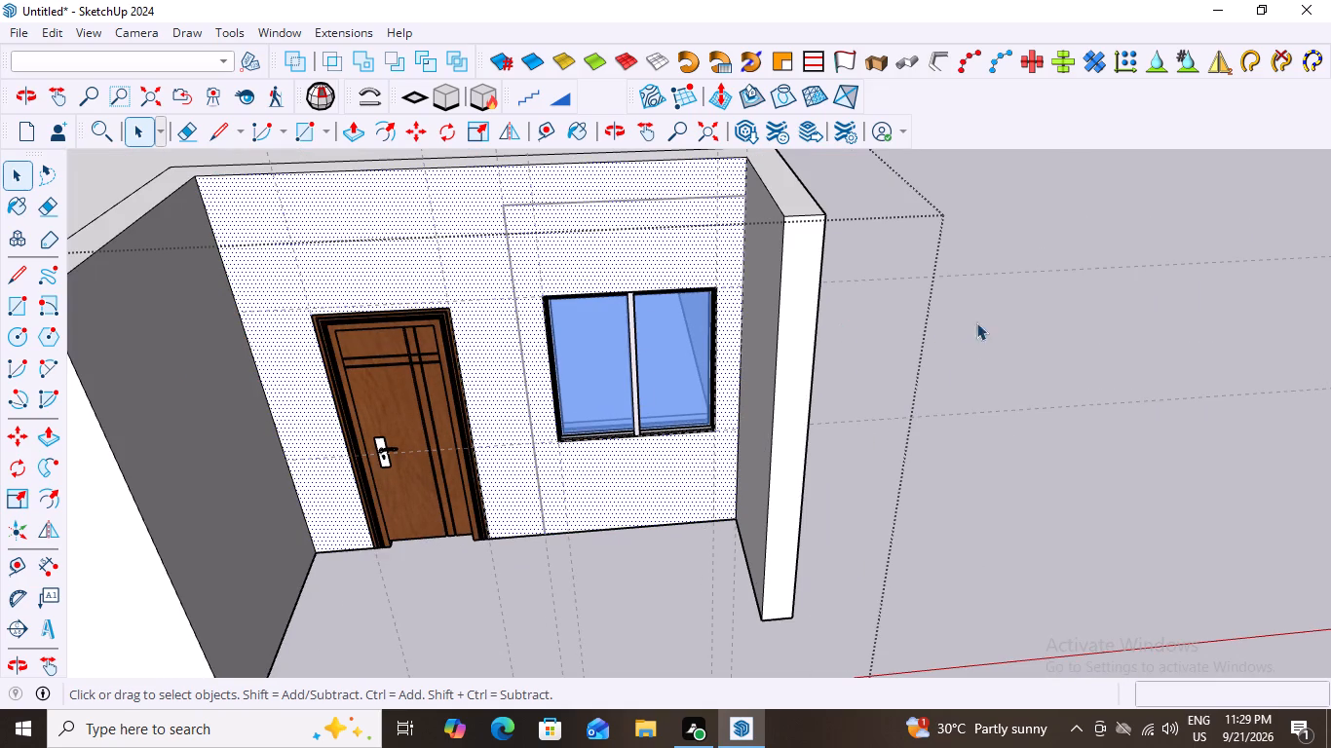
{"action": "key", "text": "Escape"}
{"action": "left_click", "coordinate": [687, 249]}
{"action": "left_click", "coordinate": [687, 249]}
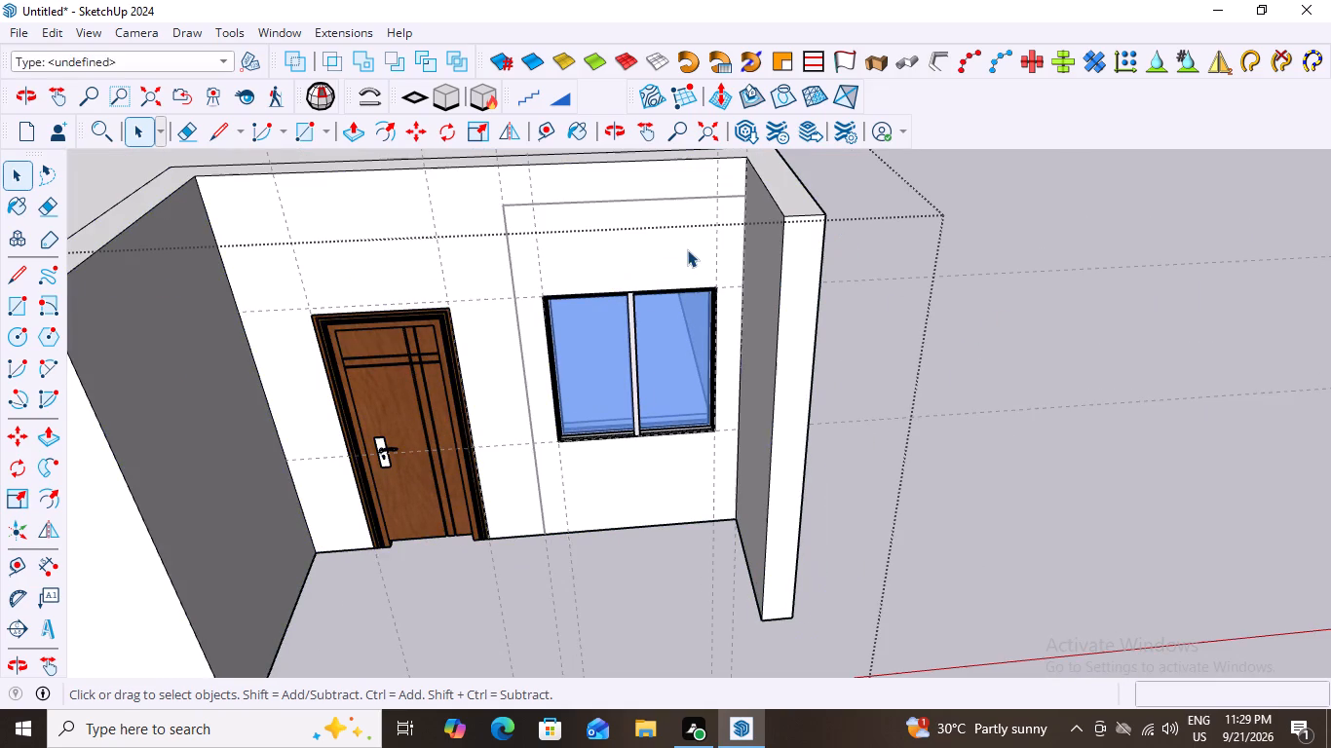
{"action": "left_click", "coordinate": [640, 233]}
{"action": "triple_click", "coordinate": [639, 249]}
{"action": "left_click", "coordinate": [639, 249]}
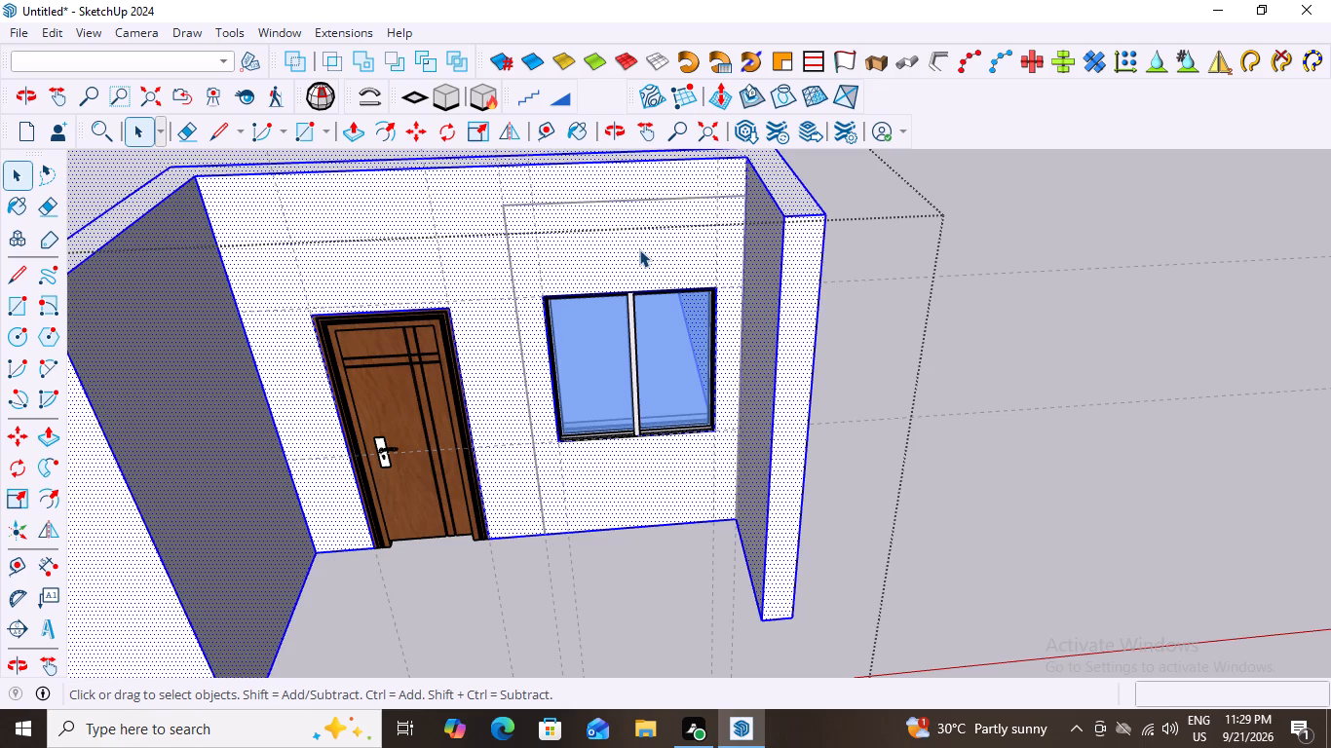
{"action": "scroll", "coordinate": [500, 254], "scroll_direction": "up", "scroll_amount": 3}
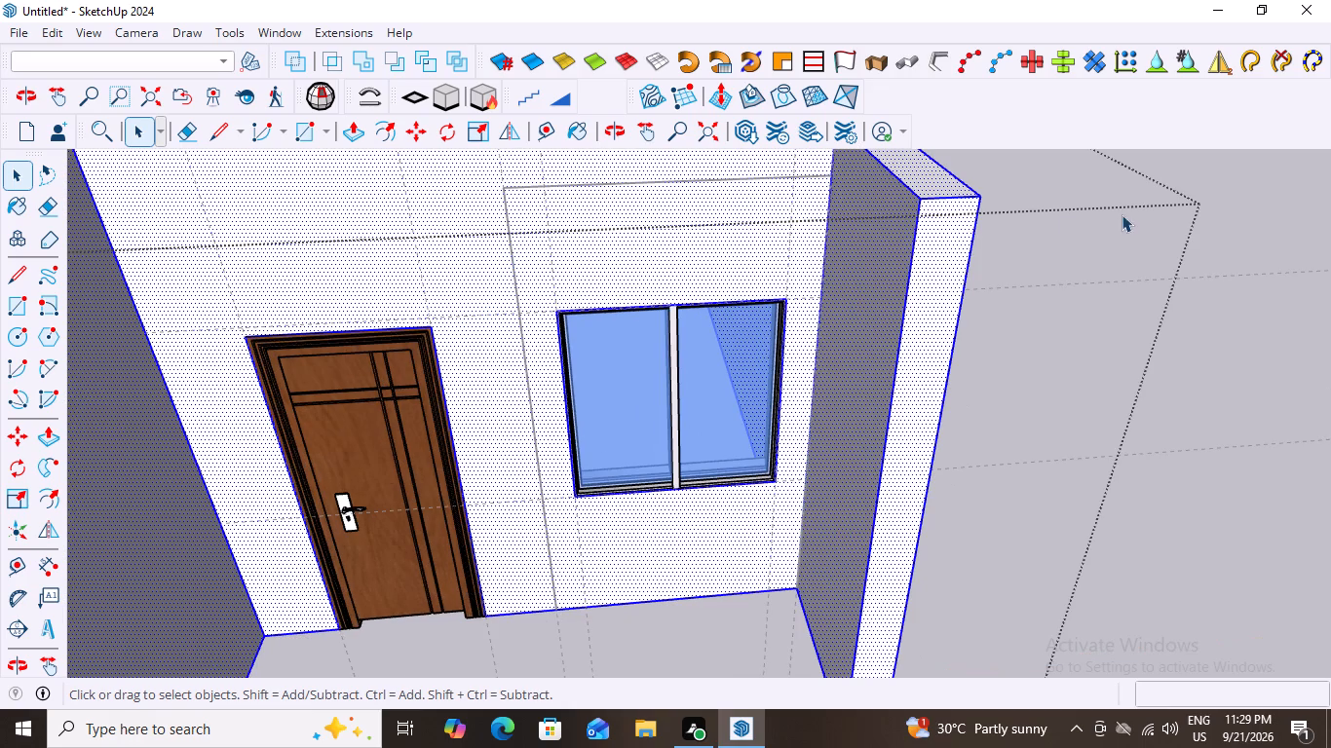
{"action": "left_click", "coordinate": [1090, 170]}
{"action": "scroll", "coordinate": [901, 327], "scroll_direction": "down", "scroll_amount": 4}
{"action": "left_click", "coordinate": [1181, 207]}
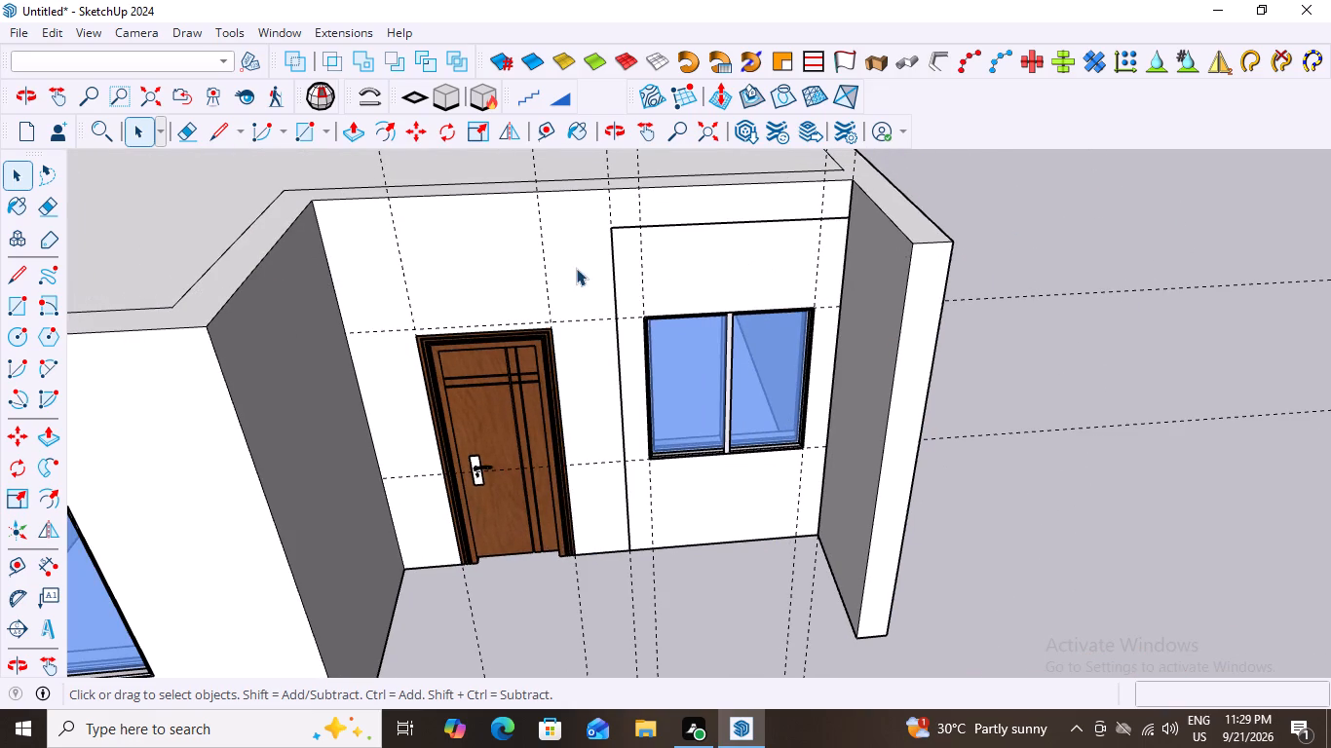
{"action": "scroll", "coordinate": [673, 256], "scroll_direction": "up", "scroll_amount": 3}
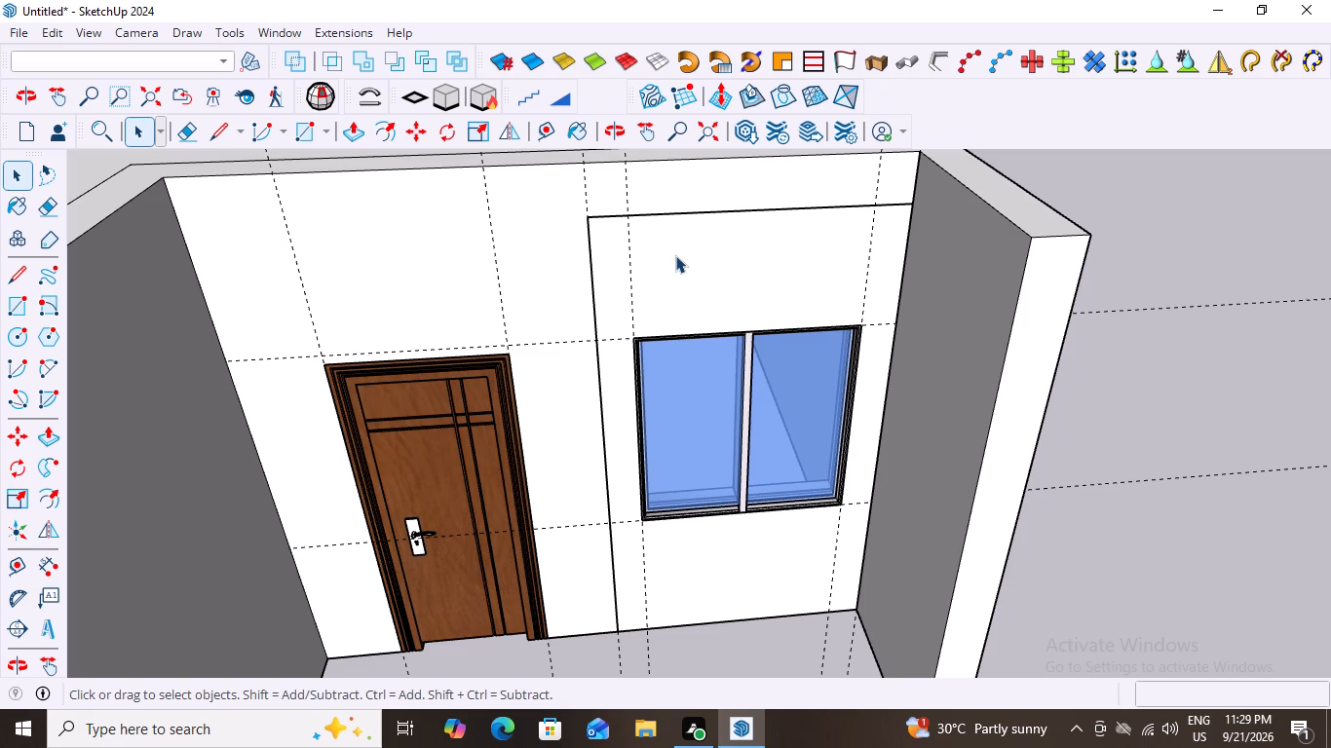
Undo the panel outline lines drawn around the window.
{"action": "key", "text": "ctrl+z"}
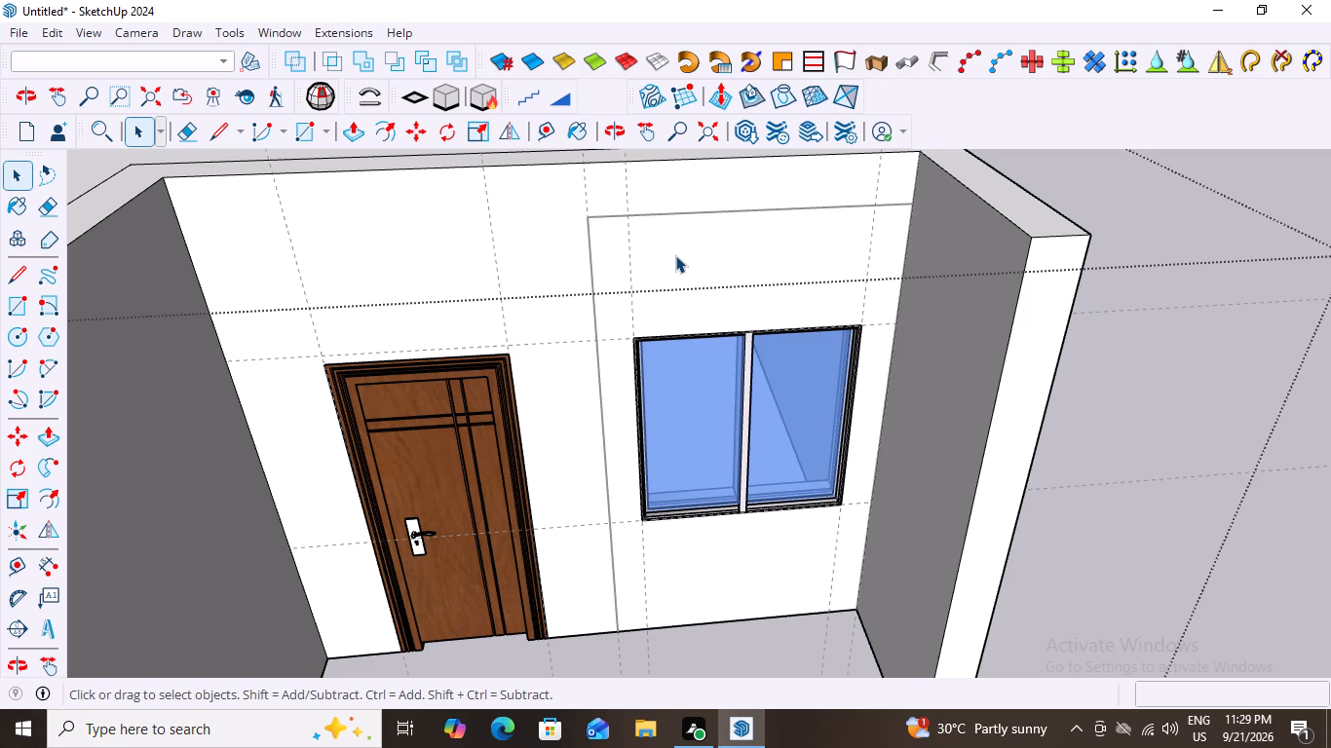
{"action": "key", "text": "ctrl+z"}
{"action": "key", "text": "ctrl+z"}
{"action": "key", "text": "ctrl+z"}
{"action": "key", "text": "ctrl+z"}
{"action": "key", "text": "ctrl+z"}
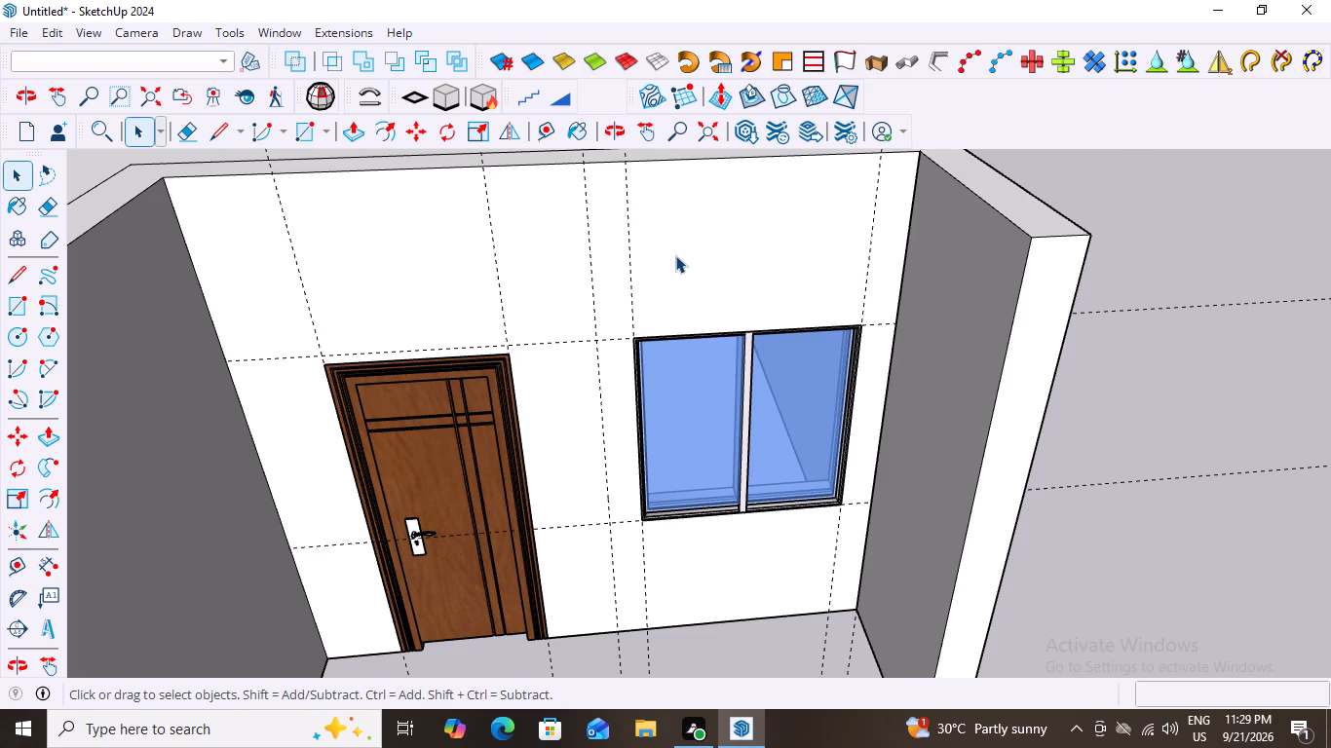
Inside the wall group, draw a panel outline around the window, about 9' 1" up the guide and 5' 3 1/8" across to the wall corner.
{"action": "double_click", "coordinate": [782, 272]}
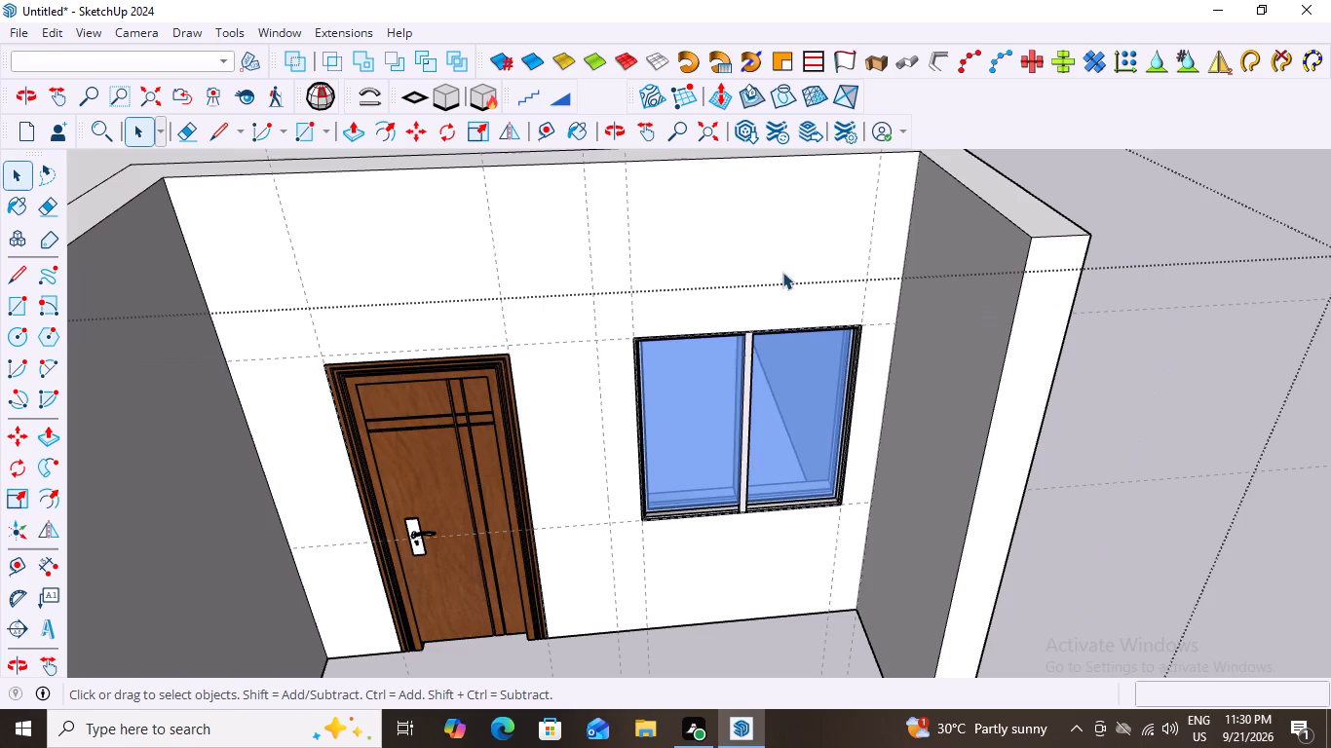
{"action": "scroll", "coordinate": [773, 515], "scroll_direction": "up", "scroll_amount": 2}
{"action": "scroll", "coordinate": [773, 515], "scroll_direction": "down", "scroll_amount": 2}
{"action": "scroll", "coordinate": [730, 605], "scroll_direction": "down", "scroll_amount": 2}
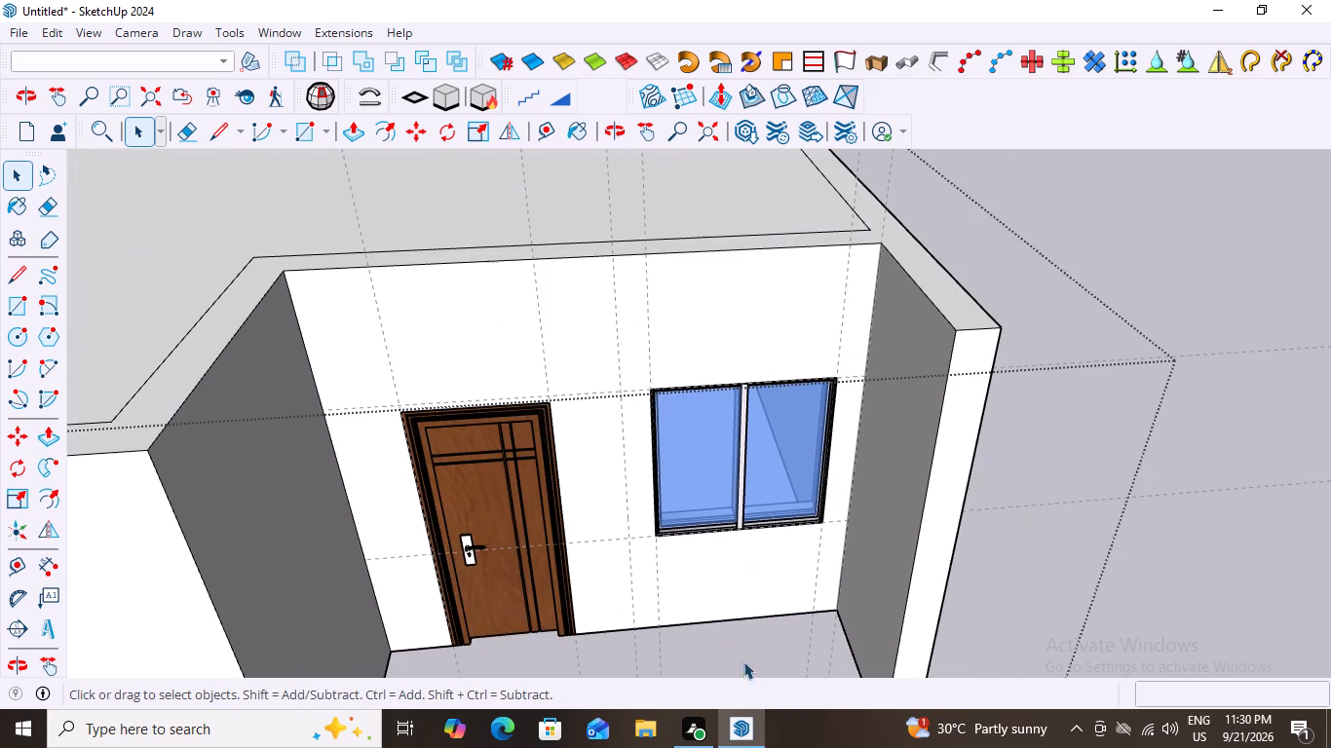
{"action": "key", "text": "l"}
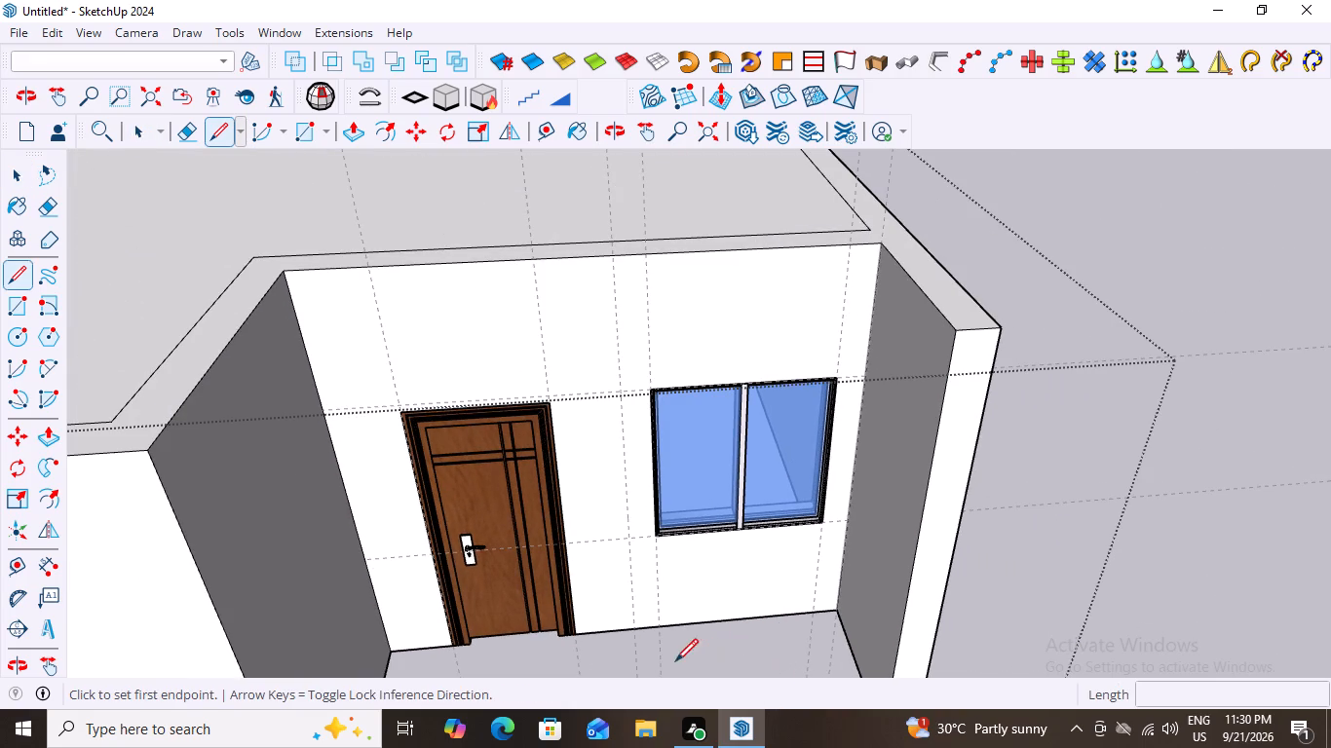
{"action": "left_click", "coordinate": [632, 630]}
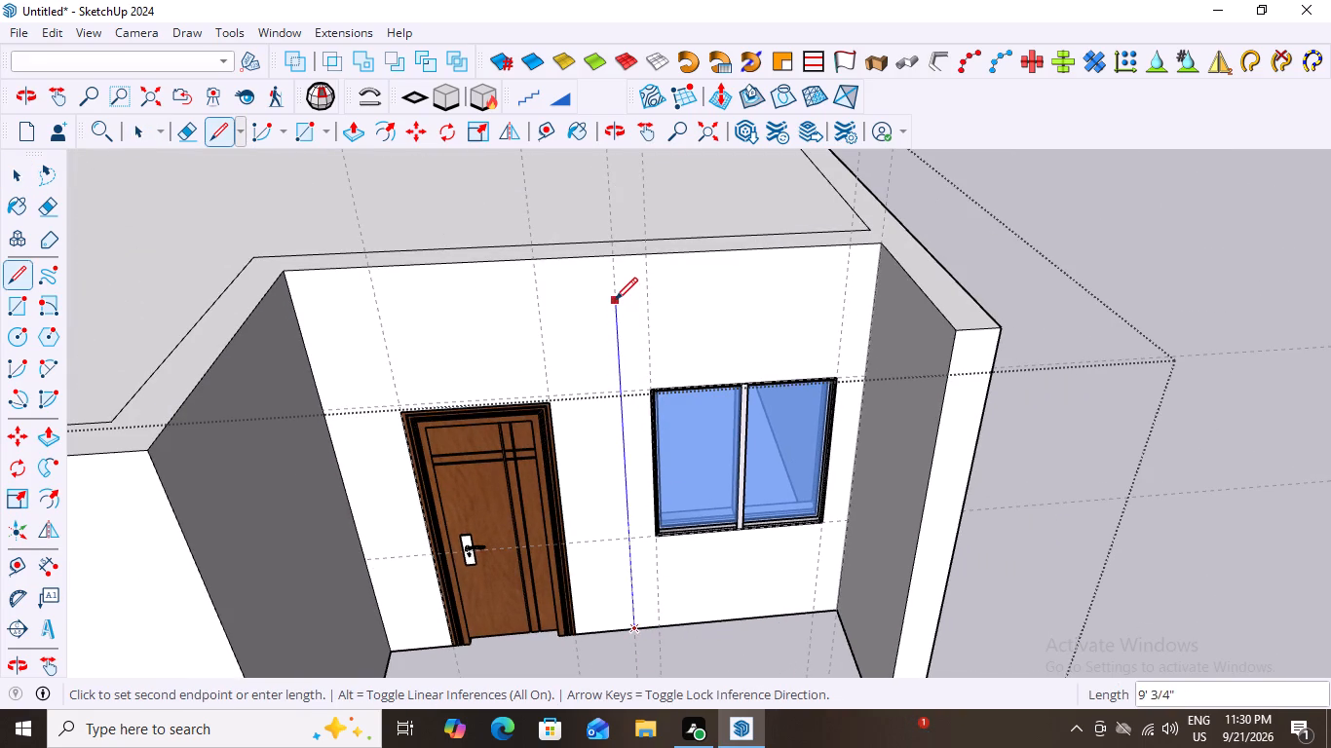
{"action": "scroll", "coordinate": [617, 308], "scroll_direction": "up", "scroll_amount": 4}
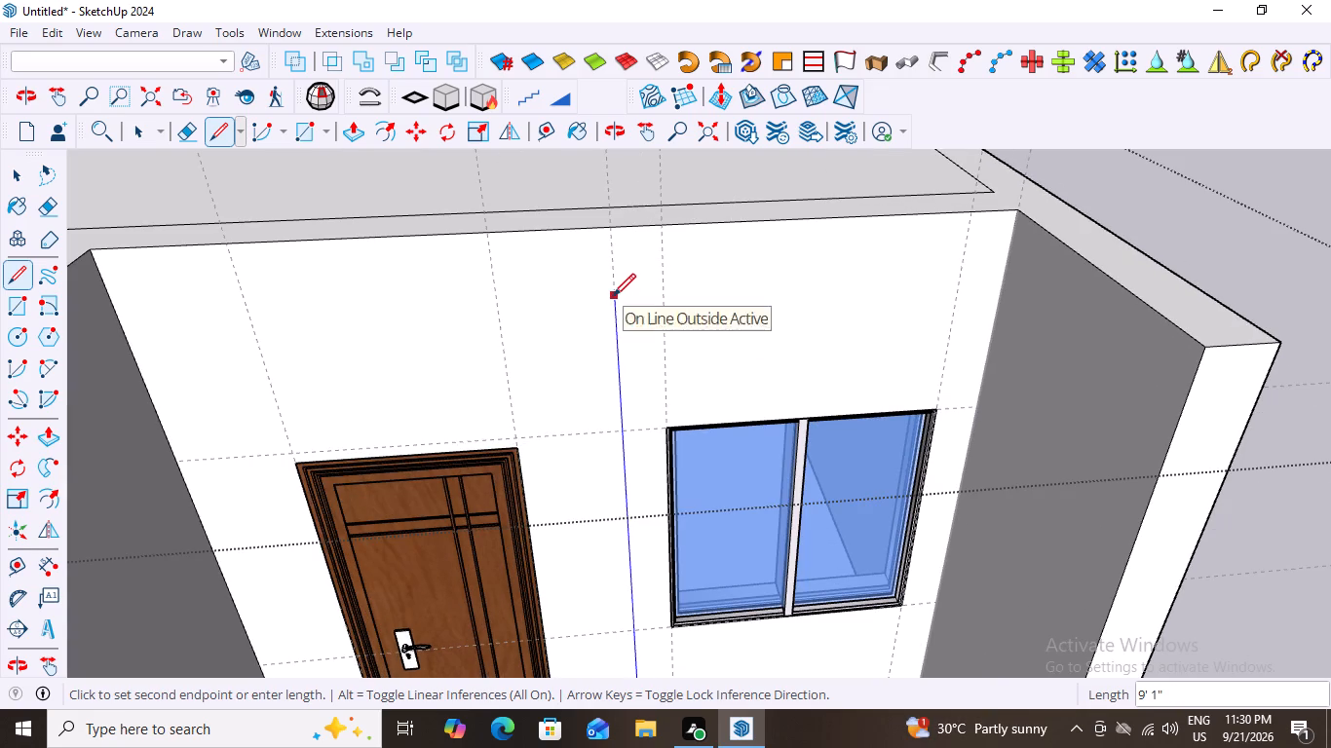
{"action": "left_click", "coordinate": [613, 296]}
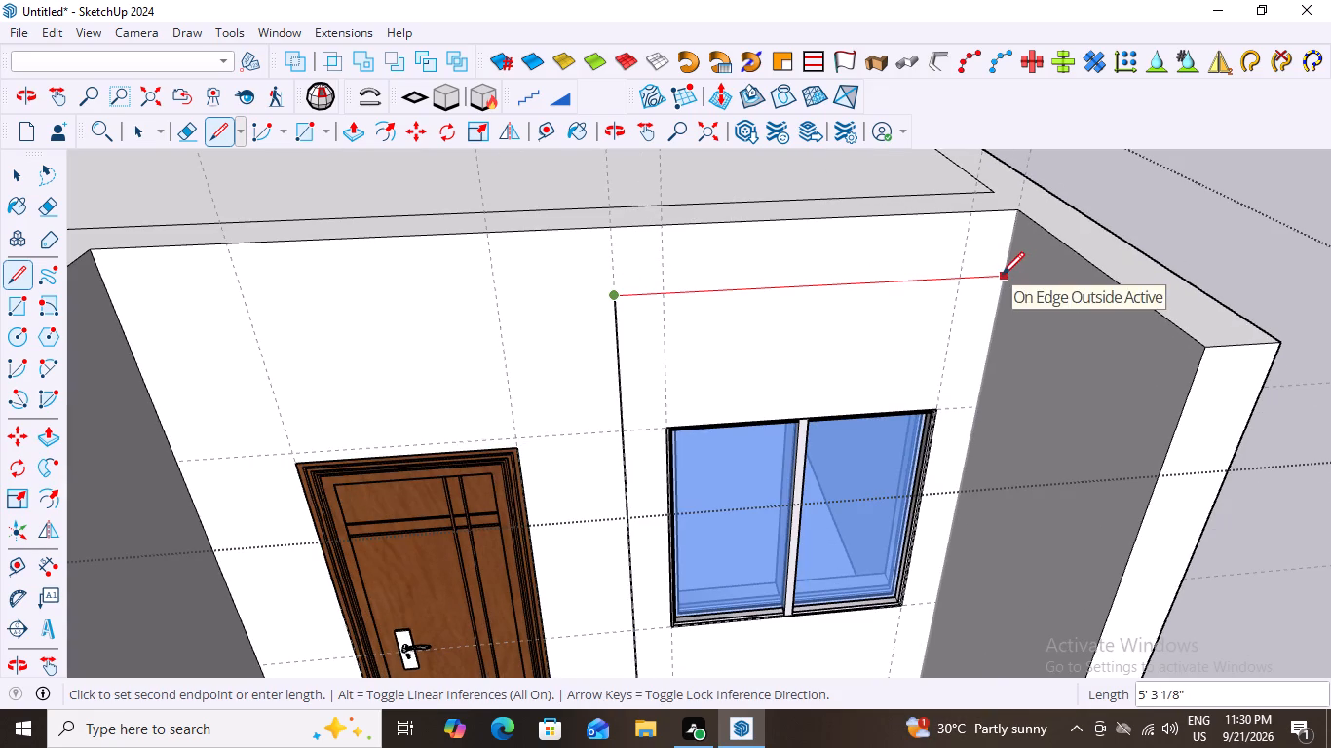
{"action": "left_click", "coordinate": [1002, 275]}
{"action": "scroll", "coordinate": [955, 364], "scroll_direction": "down", "scroll_amount": 6}
{"action": "scroll", "coordinate": [920, 652], "scroll_direction": "up", "scroll_amount": 3}
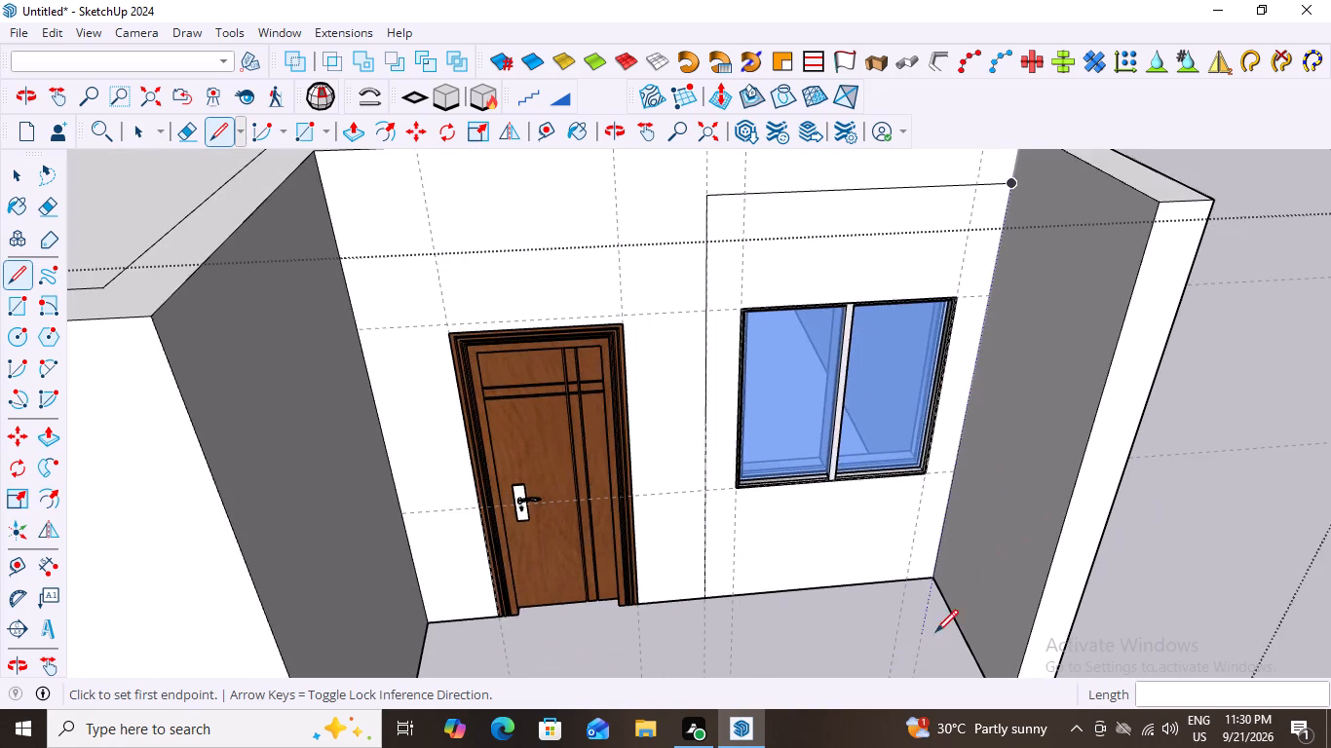
{"action": "scroll", "coordinate": [937, 628], "scroll_direction": "up", "scroll_amount": 3}
{"action": "left_click", "coordinate": [930, 566]}
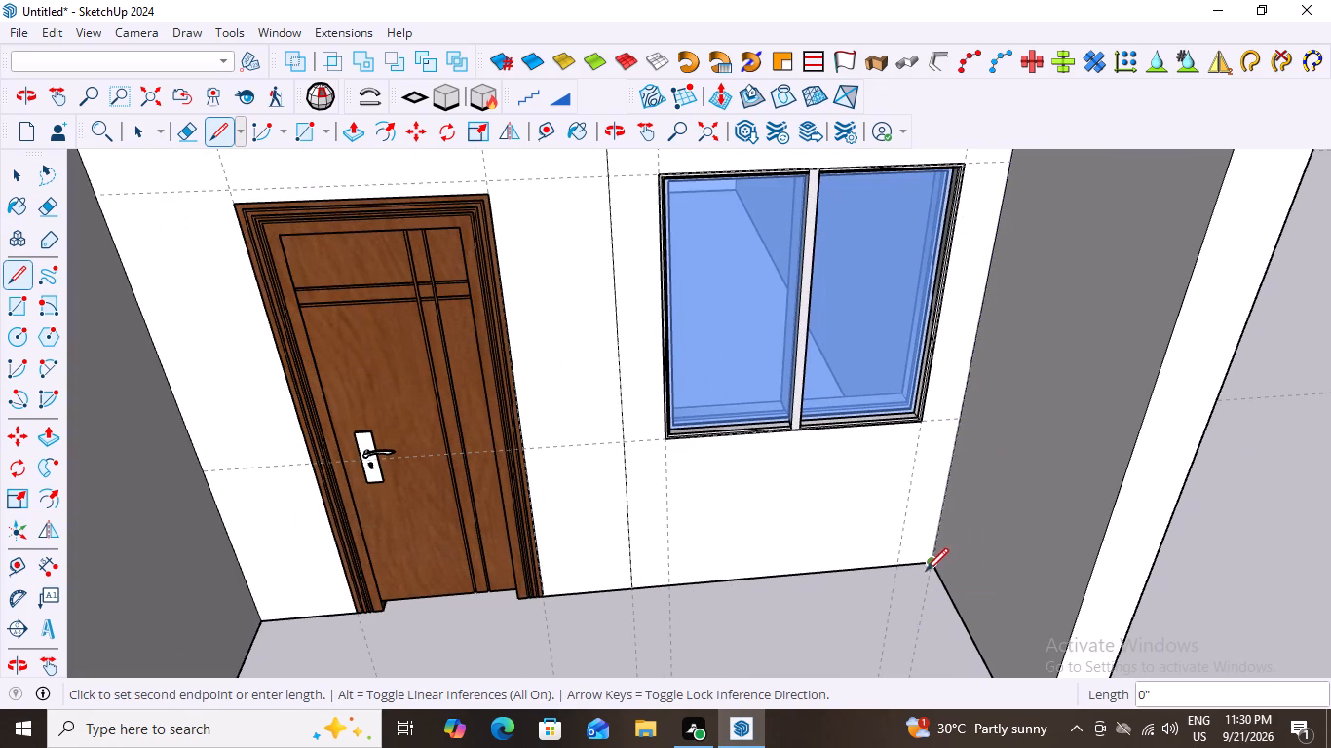
{"action": "key", "text": "space"}
{"action": "scroll", "coordinate": [856, 608], "scroll_direction": "down", "scroll_amount": 4}
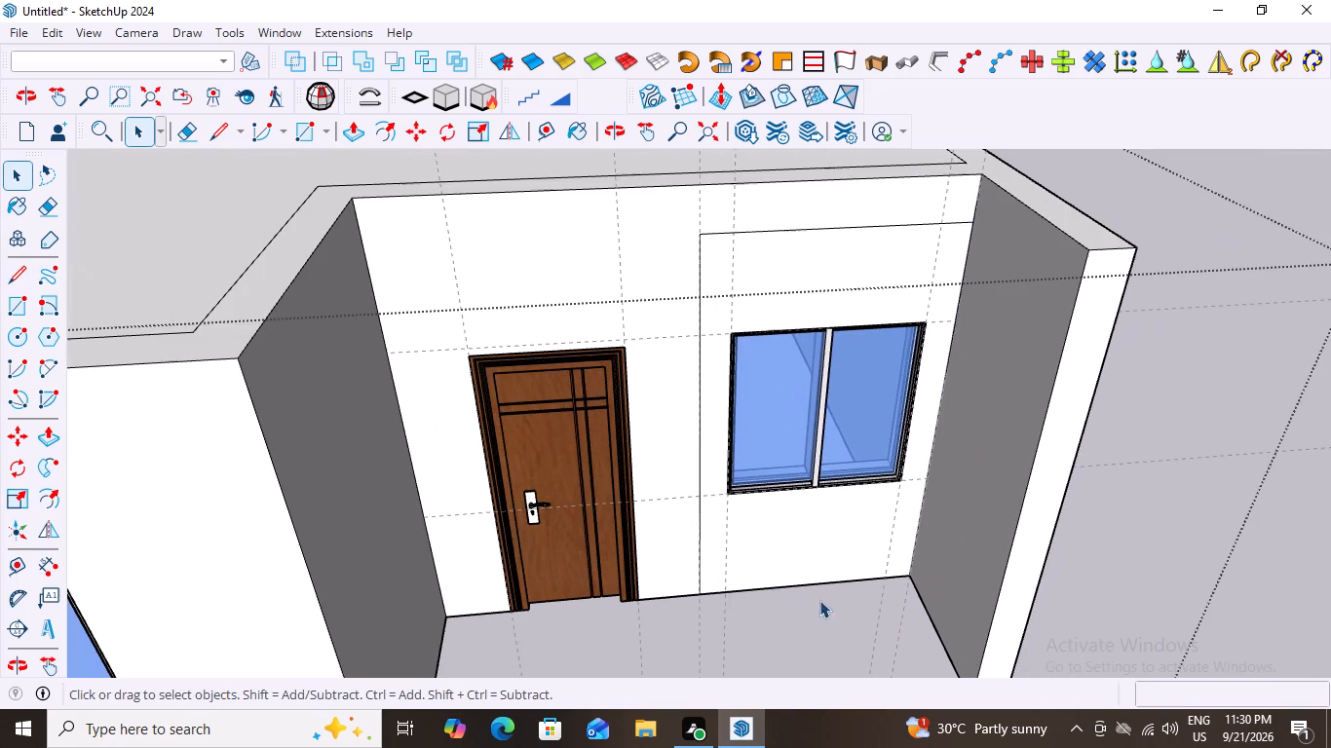
Push/Pull the panel face around the recessed window outward from the wall by about 5 7/16".
{"action": "left_click", "coordinate": [710, 428]}
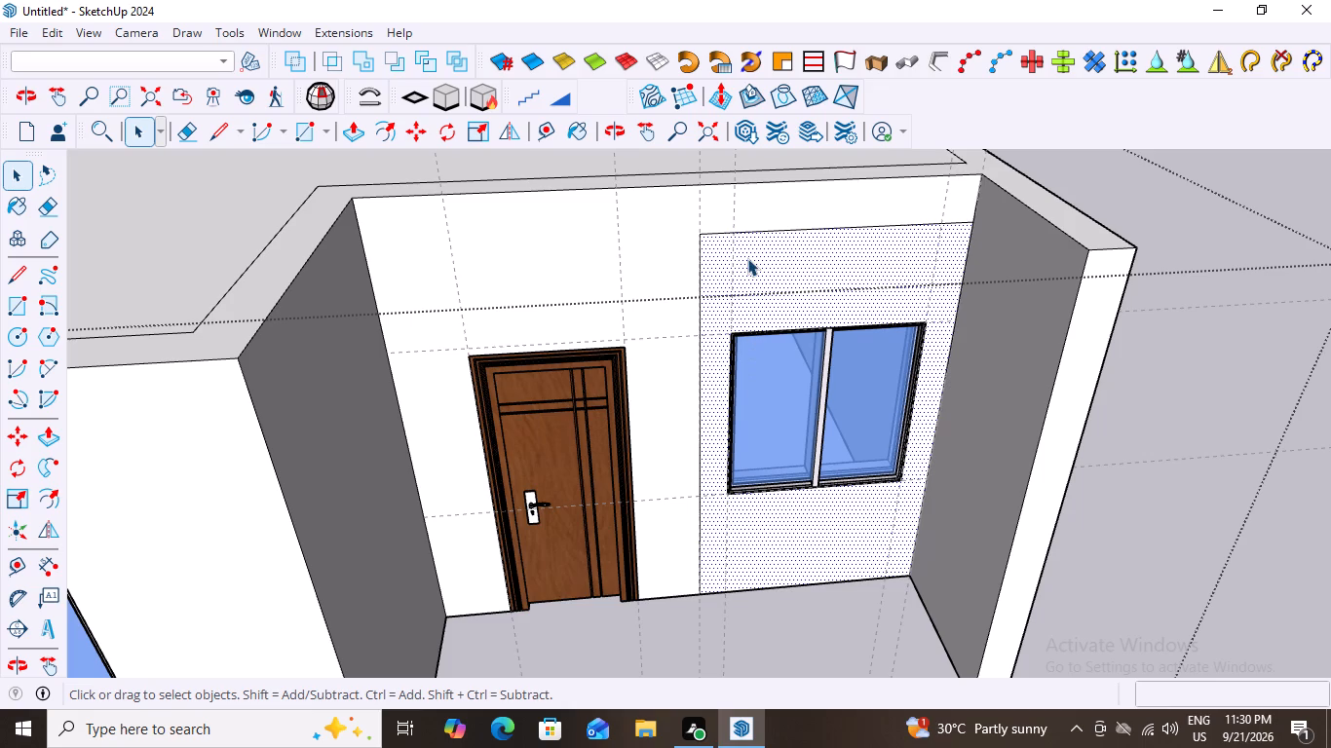
{"action": "scroll", "coordinate": [776, 289], "scroll_direction": "up", "scroll_amount": 3}
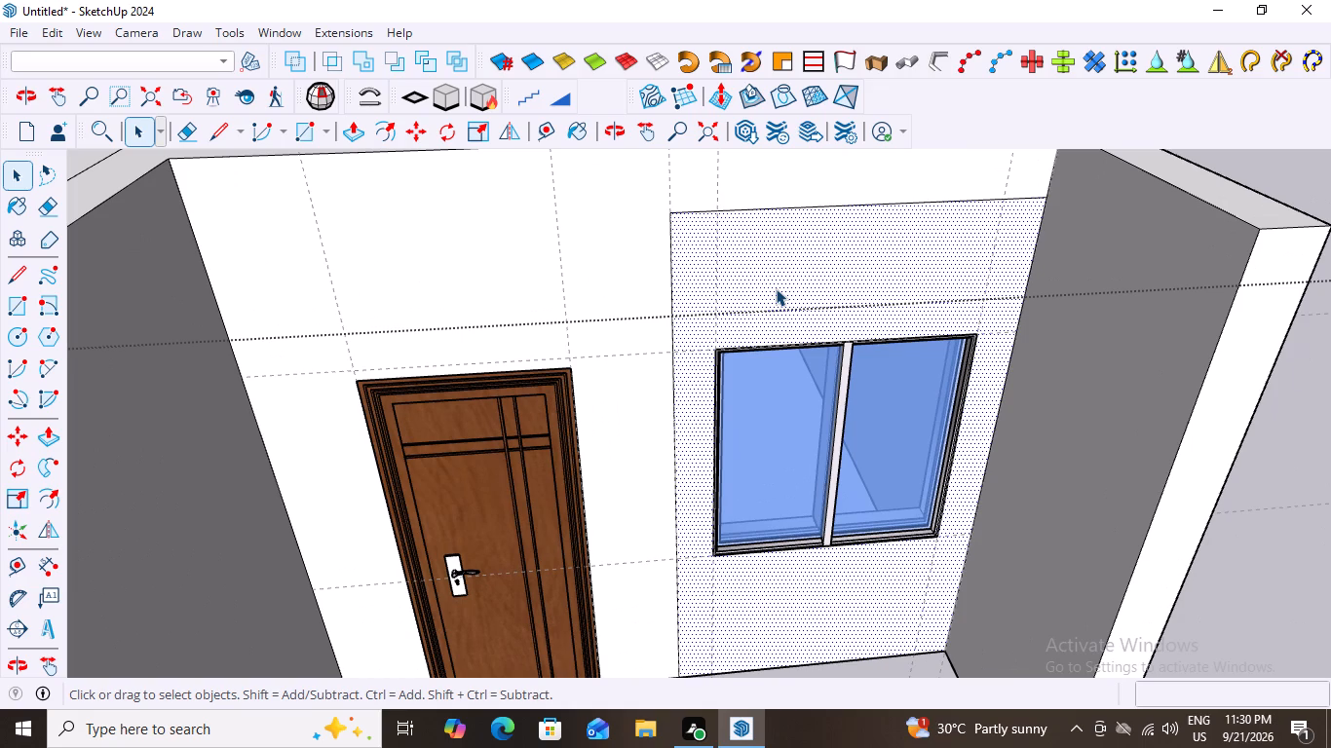
{"action": "key", "text": "p"}
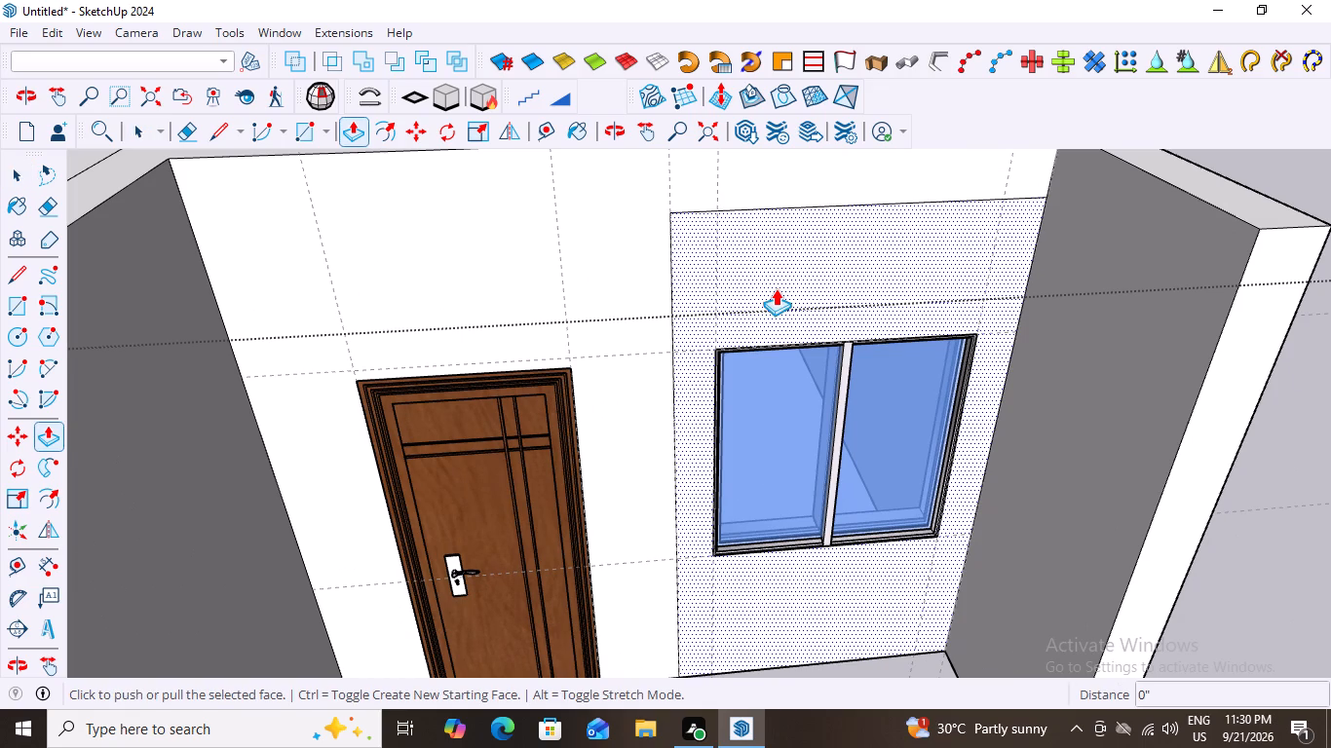
{"action": "left_click", "coordinate": [773, 267]}
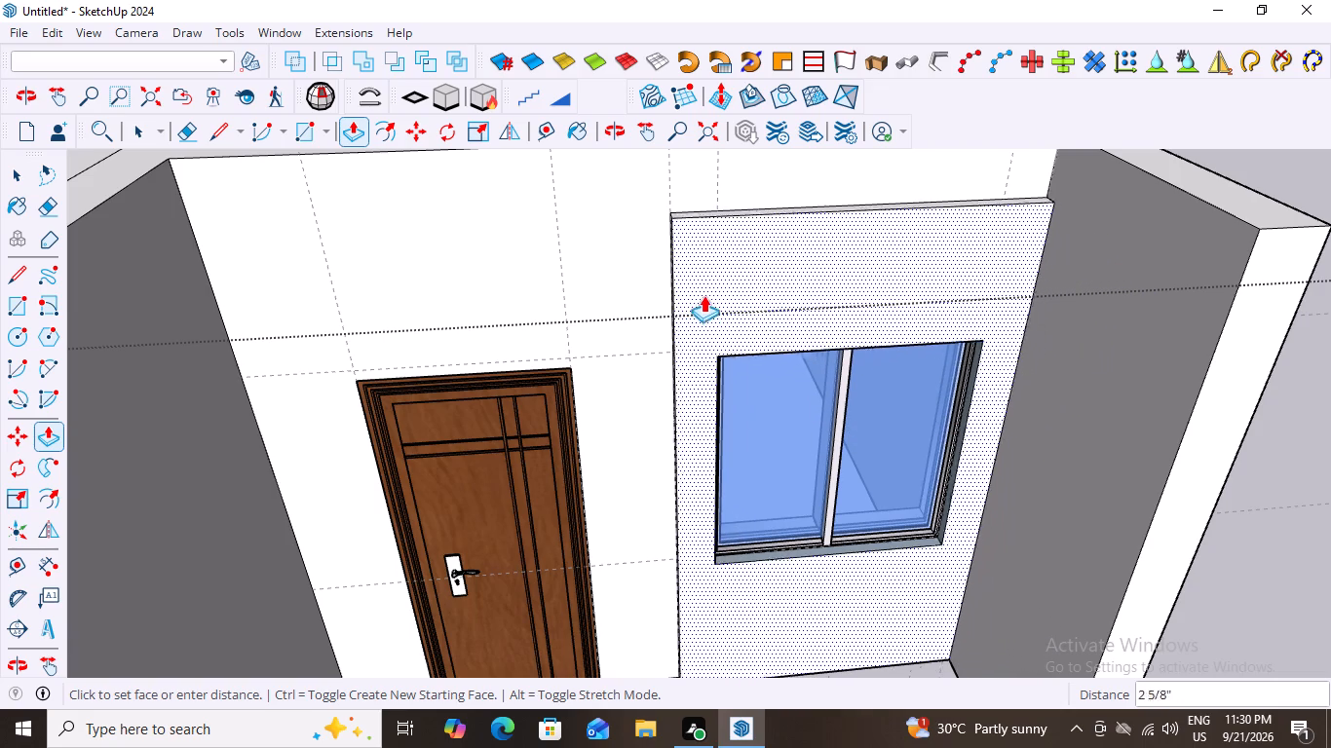
{"action": "middle_click_drag", "start_coordinate": [702, 289], "coordinate": [729, 291]}
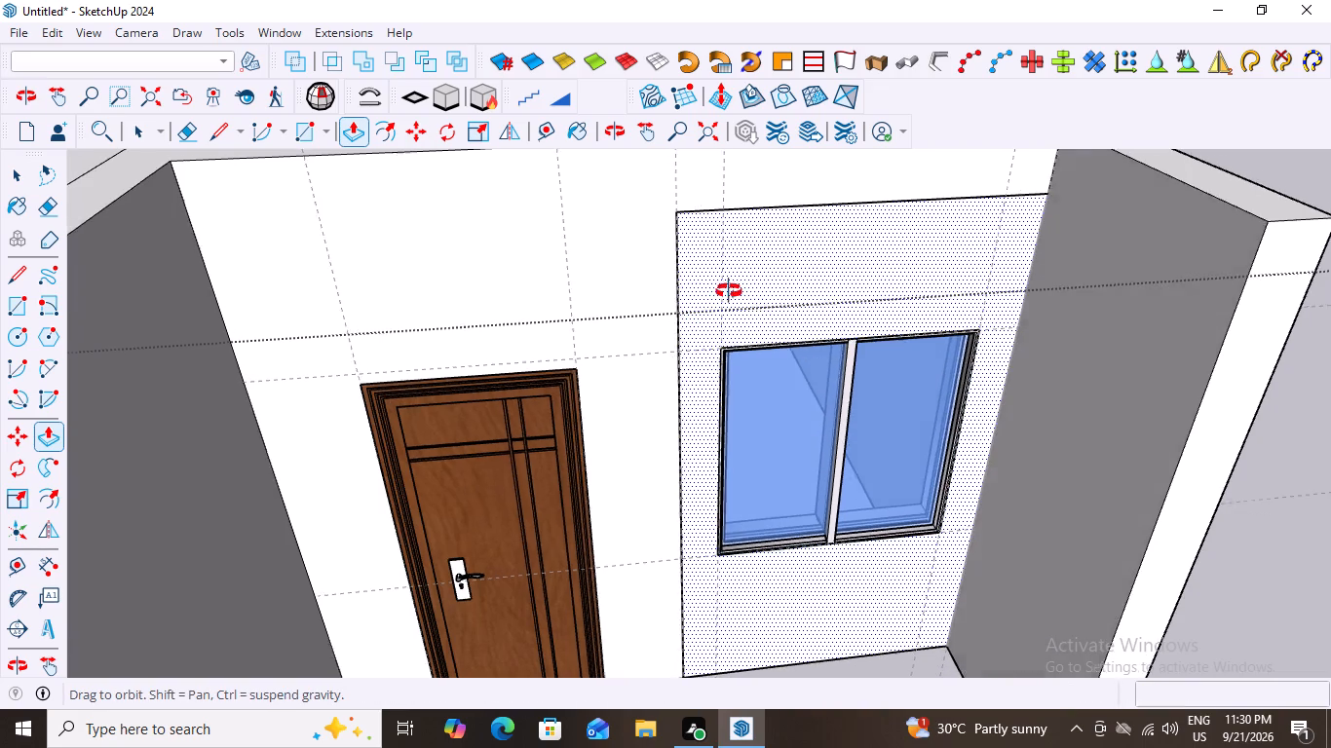
{"action": "middle_click_drag", "start_coordinate": [729, 291], "coordinate": [747, 162]}
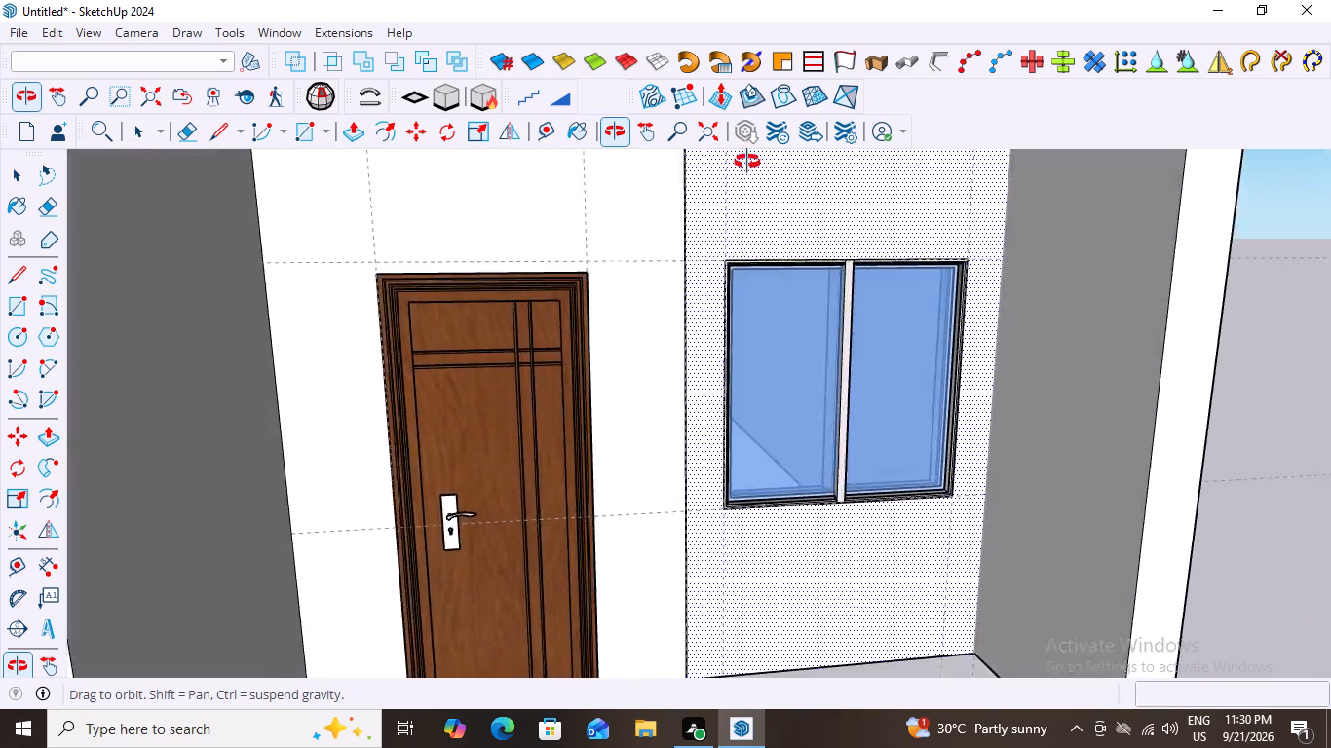
{"action": "middle_click_drag", "start_coordinate": [747, 162], "coordinate": [831, 180]}
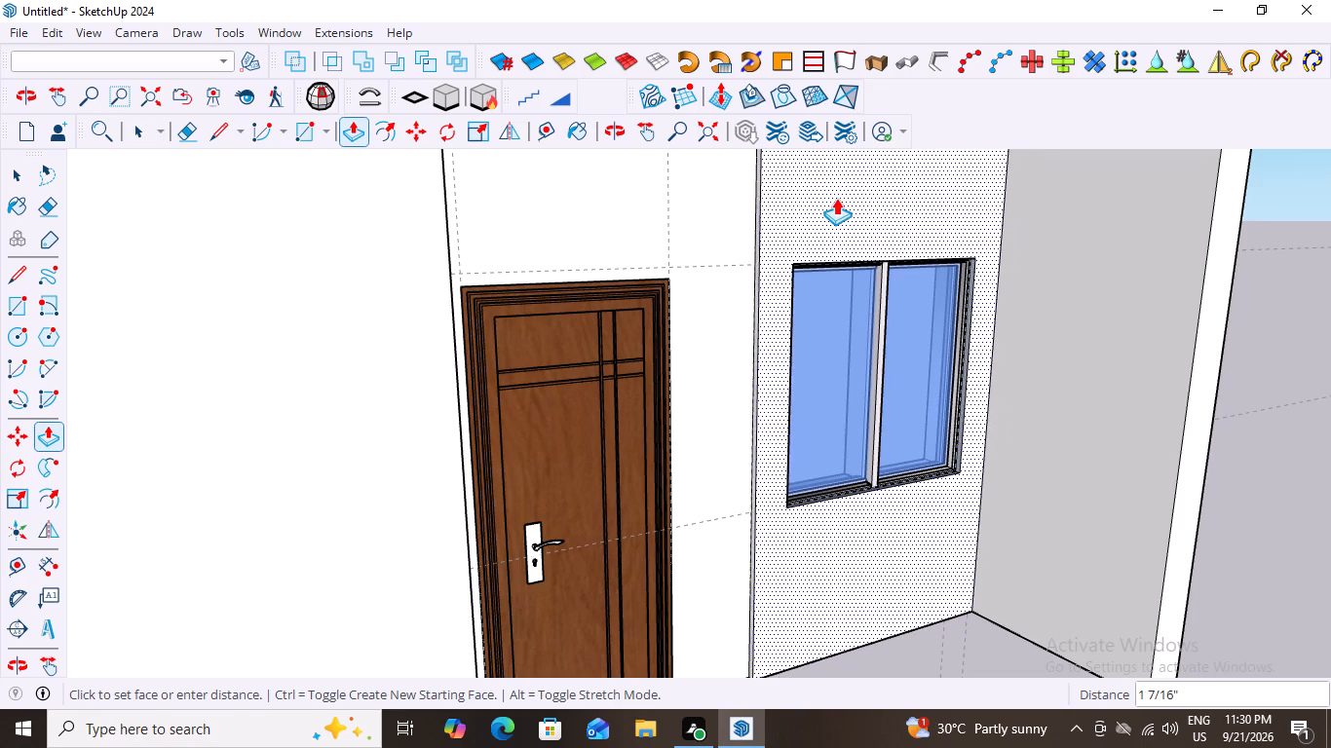
{"action": "middle_click_drag", "start_coordinate": [838, 200], "coordinate": [460, 226]}
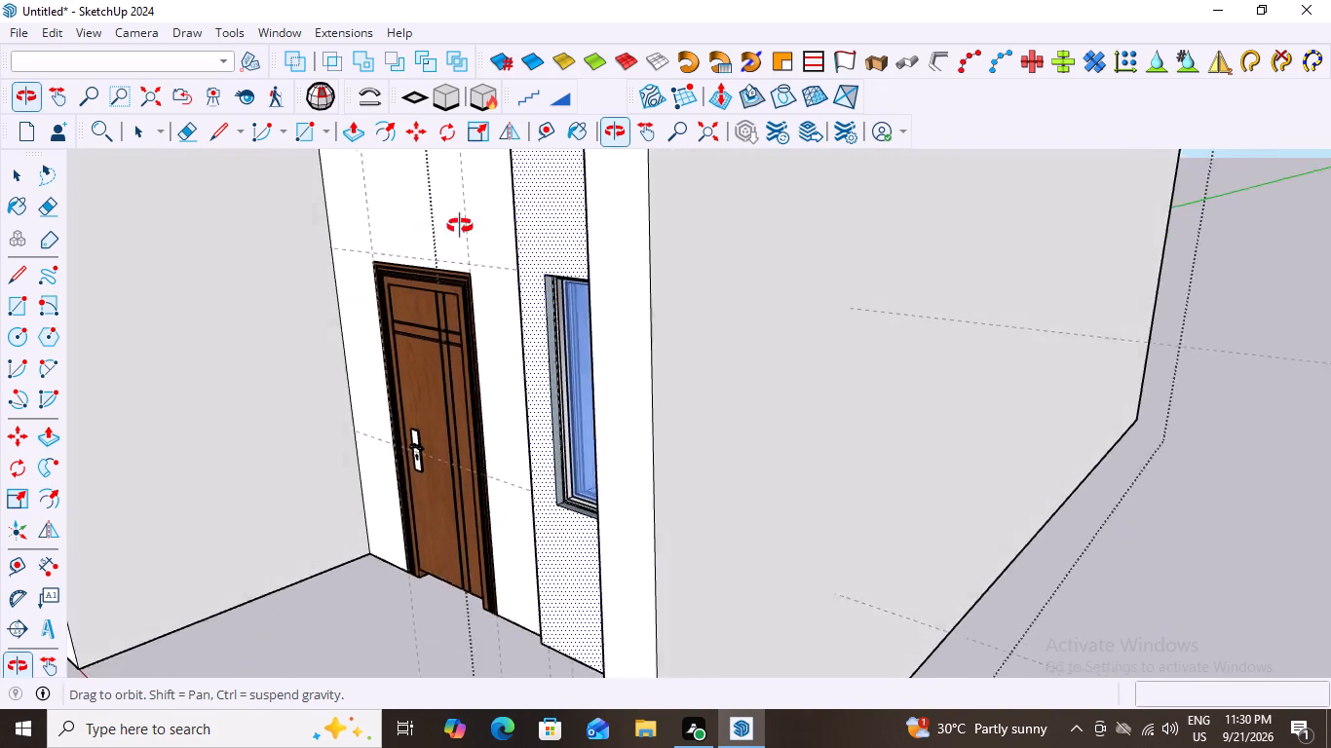
{"action": "middle_click_drag", "start_coordinate": [460, 226], "coordinate": [868, 204]}
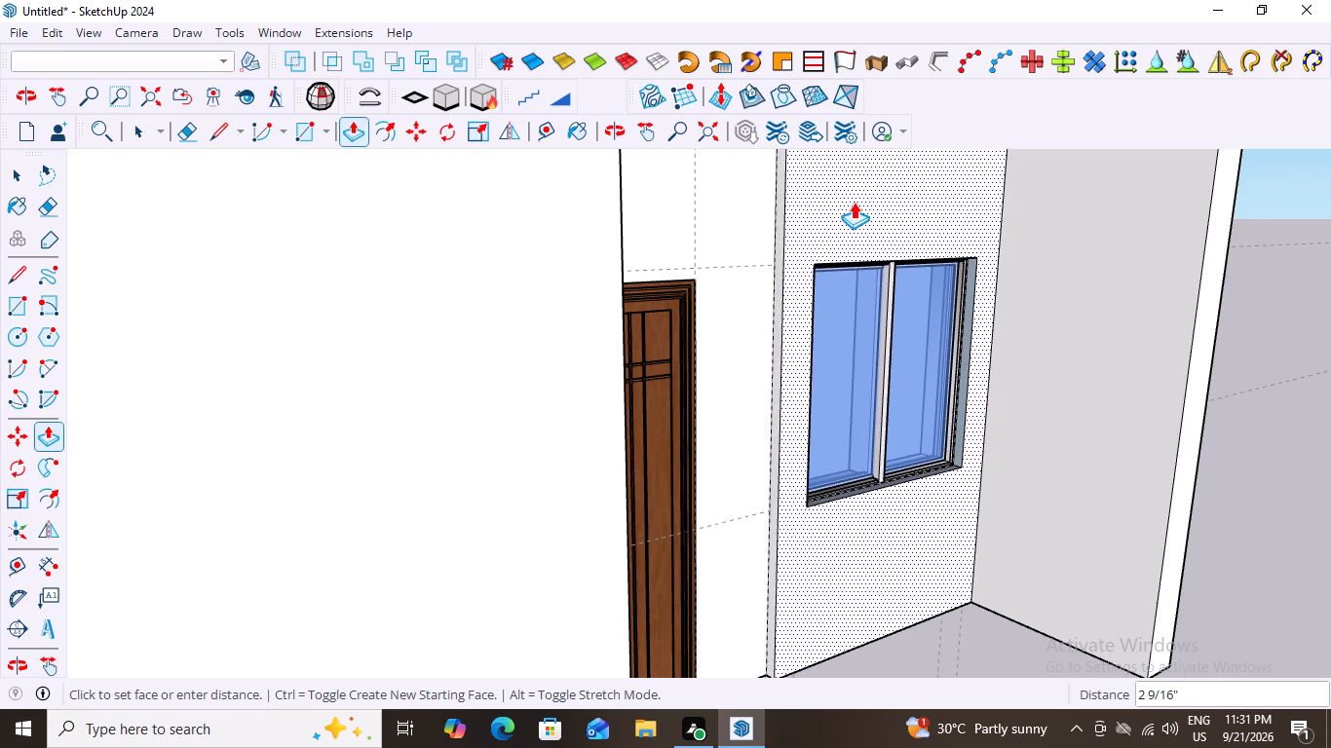
{"action": "middle_click_drag", "start_coordinate": [854, 202], "coordinate": [505, 163]}
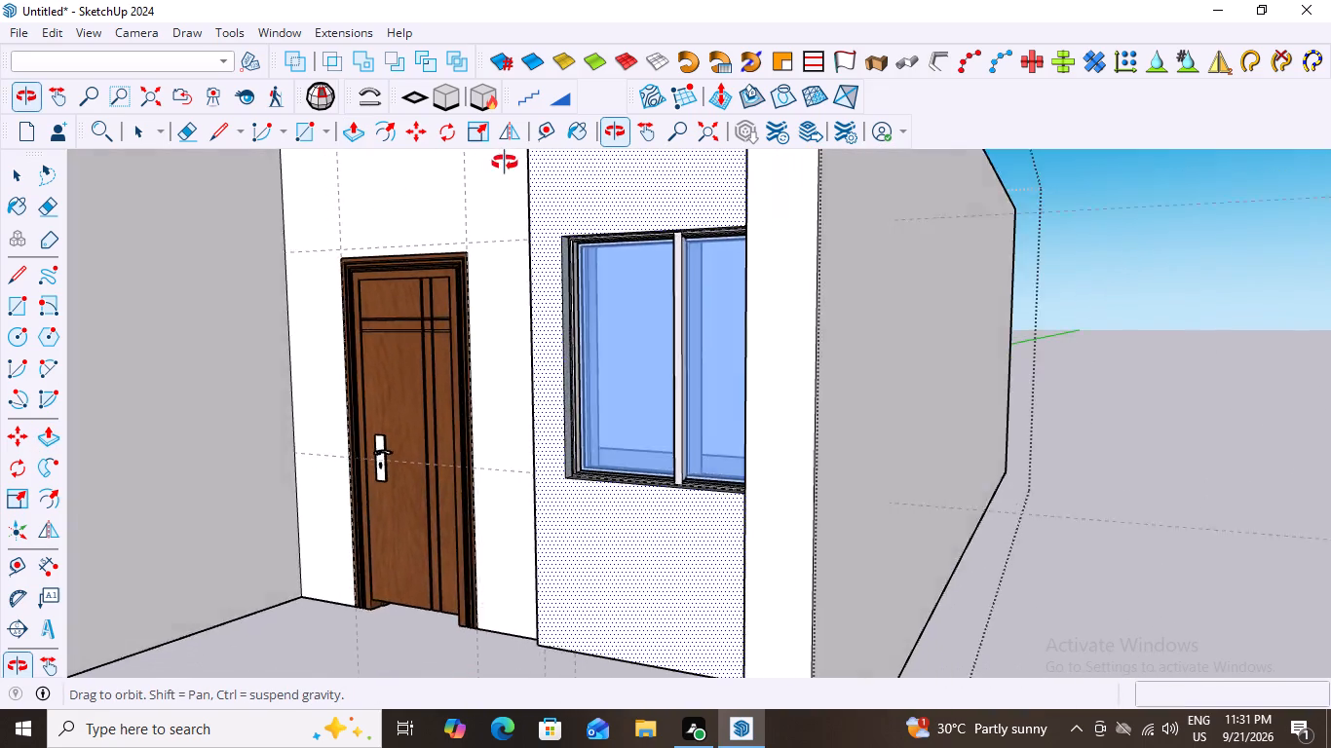
{"action": "middle_click_drag", "start_coordinate": [505, 163], "coordinate": [861, 193]}
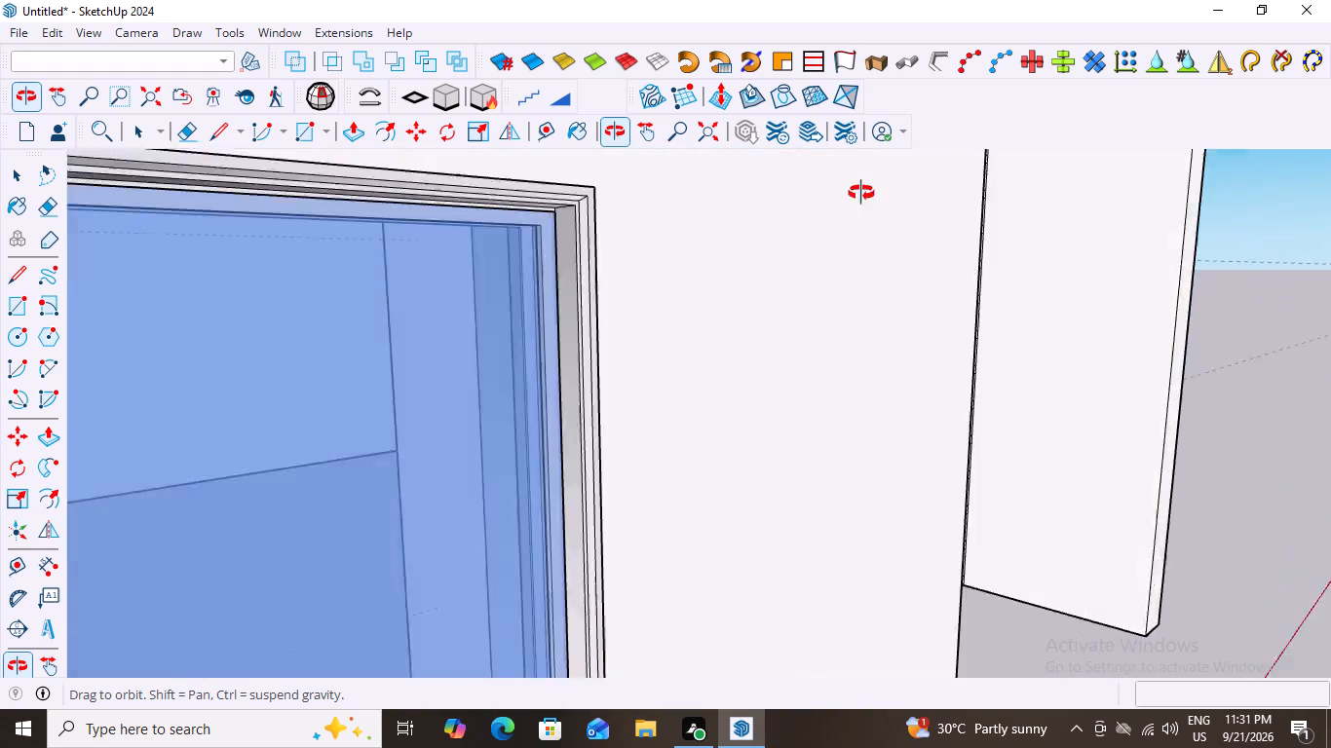
{"action": "middle_click_drag", "start_coordinate": [861, 193], "coordinate": [817, 205]}
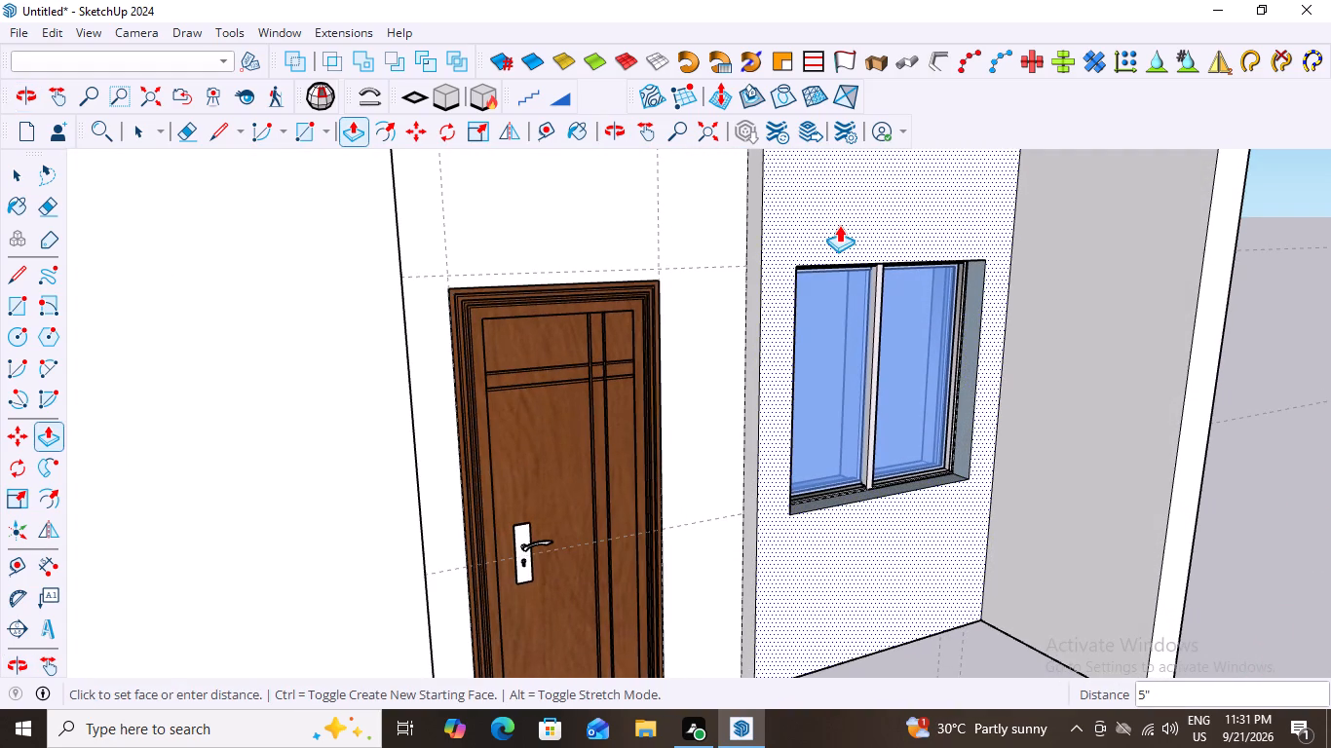
{"action": "middle_click_drag", "start_coordinate": [840, 226], "coordinate": [887, 237]}
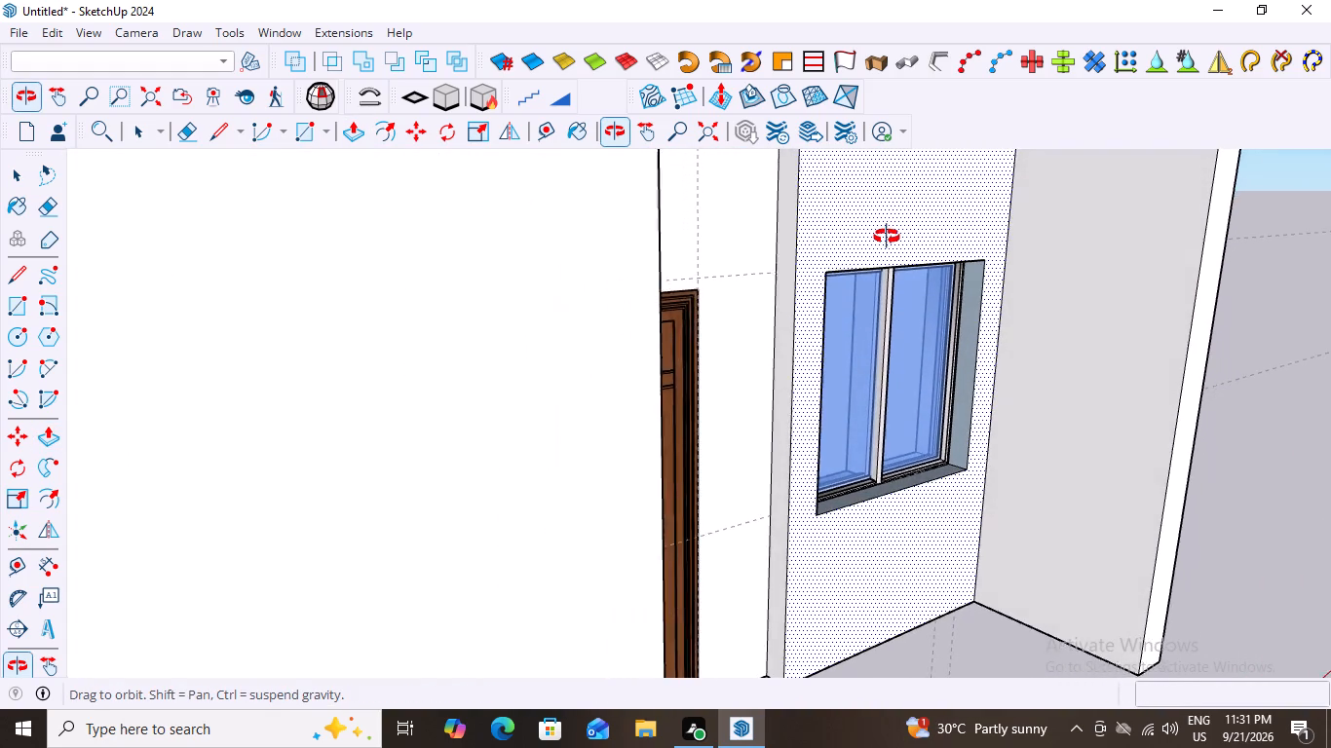
{"action": "middle_click_drag", "start_coordinate": [887, 237], "coordinate": [811, 229]}
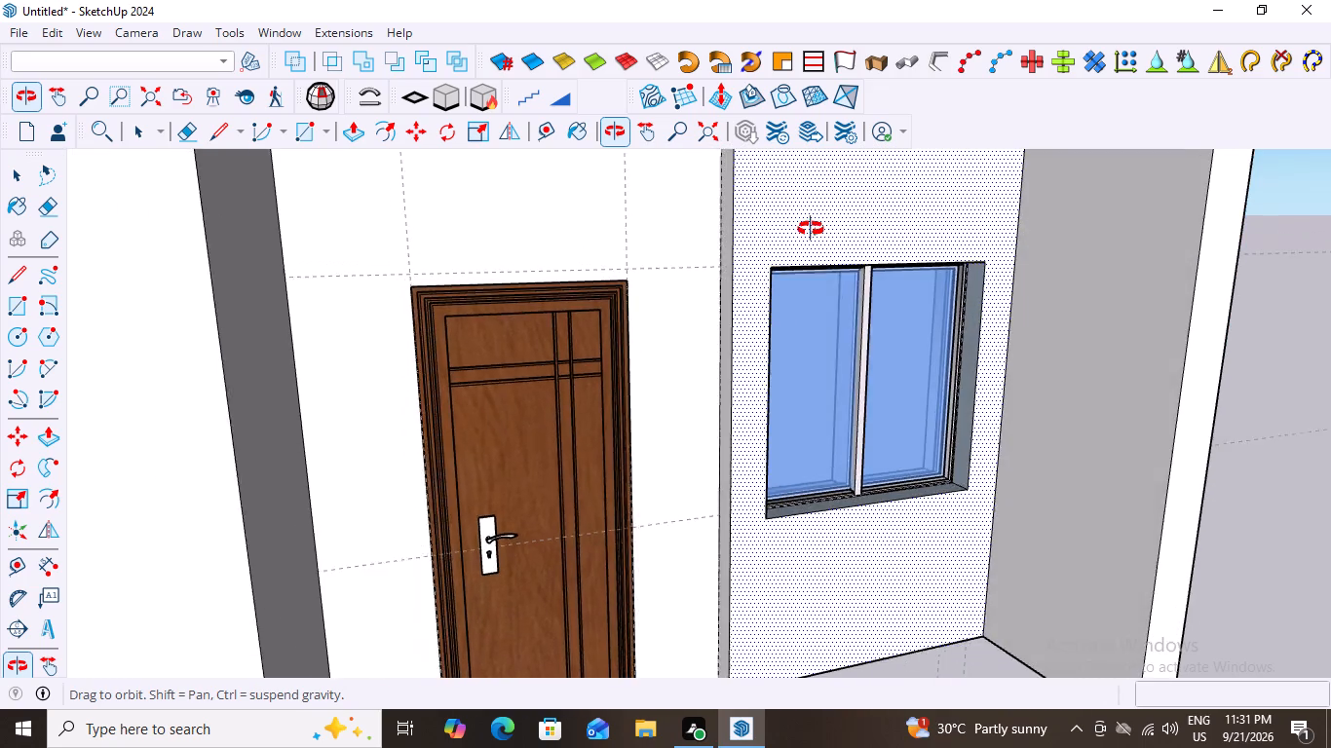
{"action": "middle_click_drag", "start_coordinate": [811, 229], "coordinate": [831, 234]}
{"action": "left_click", "coordinate": [834, 234]}
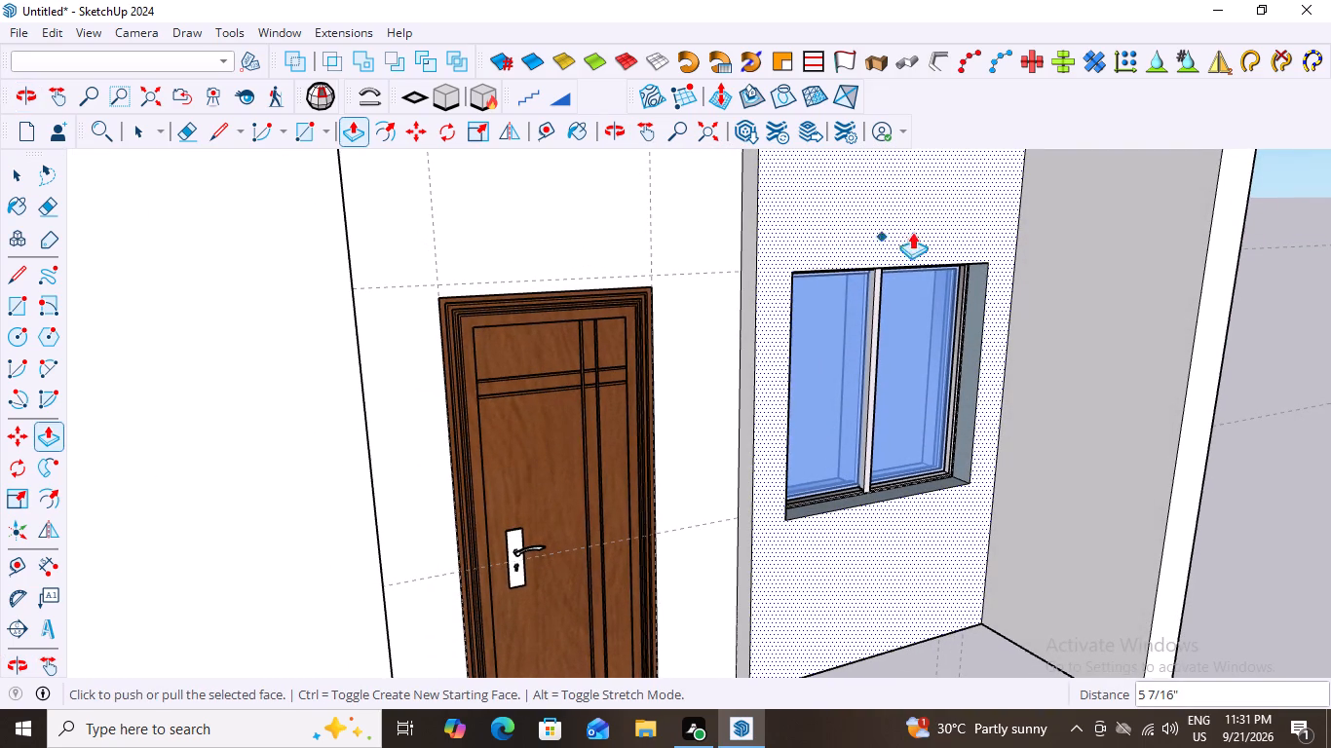
{"action": "key", "text": "space"}
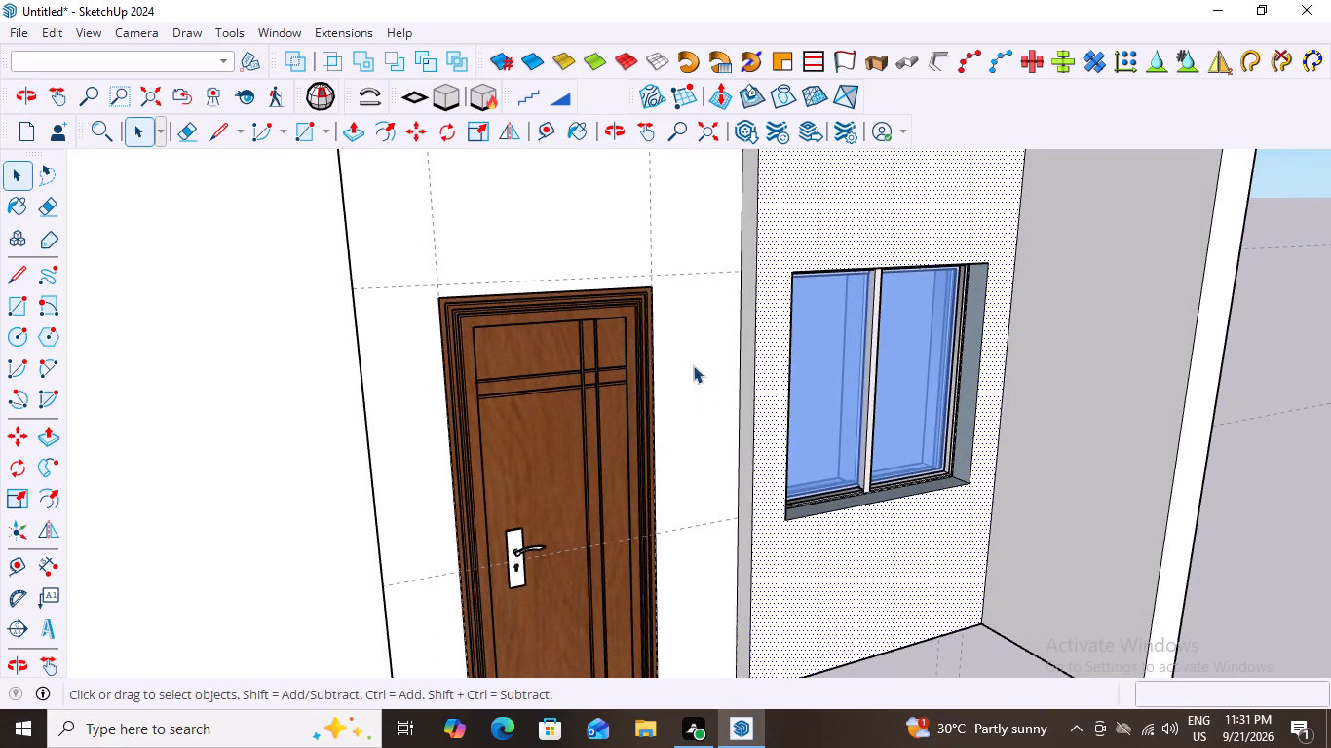
Examine the raised window panel from several angles, selecting its face, bounding edges and connected wall geometry.
{"action": "middle_click_drag", "start_coordinate": [794, 326], "coordinate": [705, 369]}
{"action": "scroll", "coordinate": [764, 327], "scroll_direction": "down", "scroll_amount": 1}
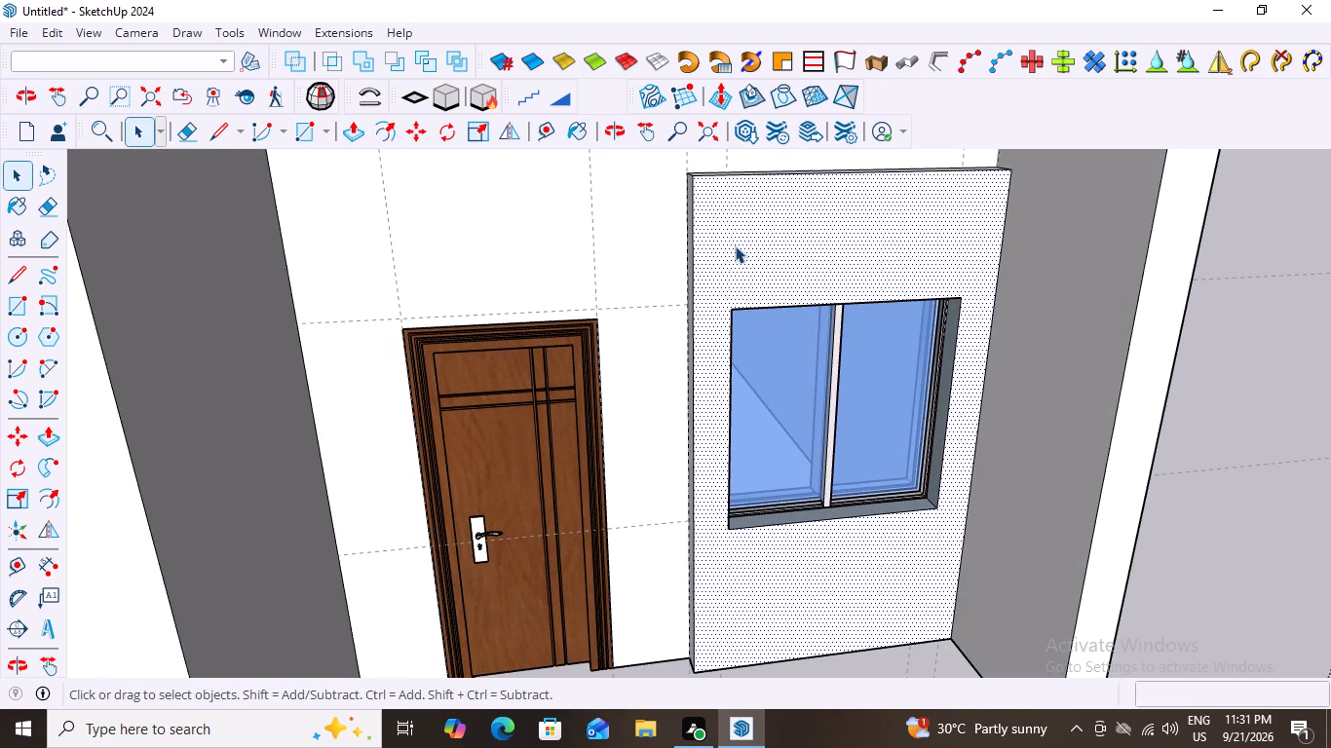
{"action": "left_click", "coordinate": [735, 243]}
{"action": "triple_click", "coordinate": [735, 243]}
{"action": "double_click", "coordinate": [735, 243]}
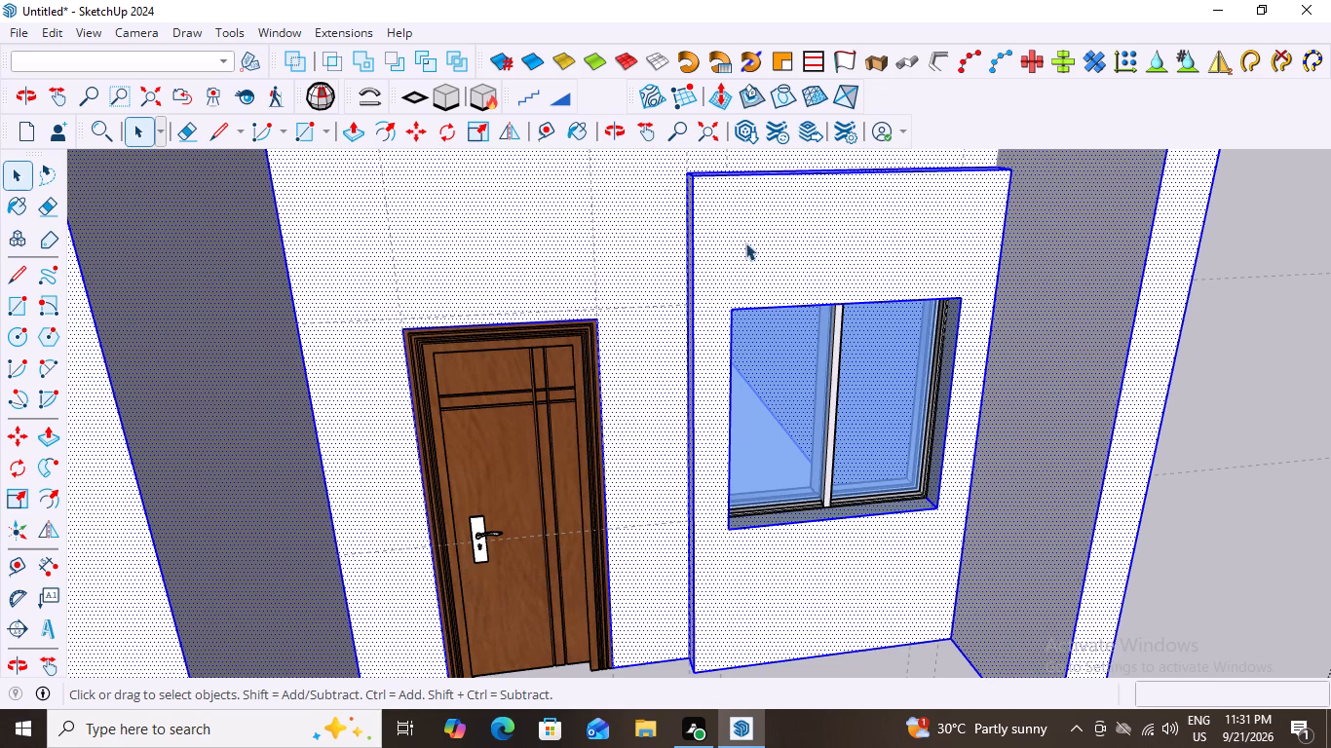
{"action": "scroll", "coordinate": [759, 253], "scroll_direction": "down", "scroll_amount": 7}
{"action": "left_click", "coordinate": [1003, 252]}
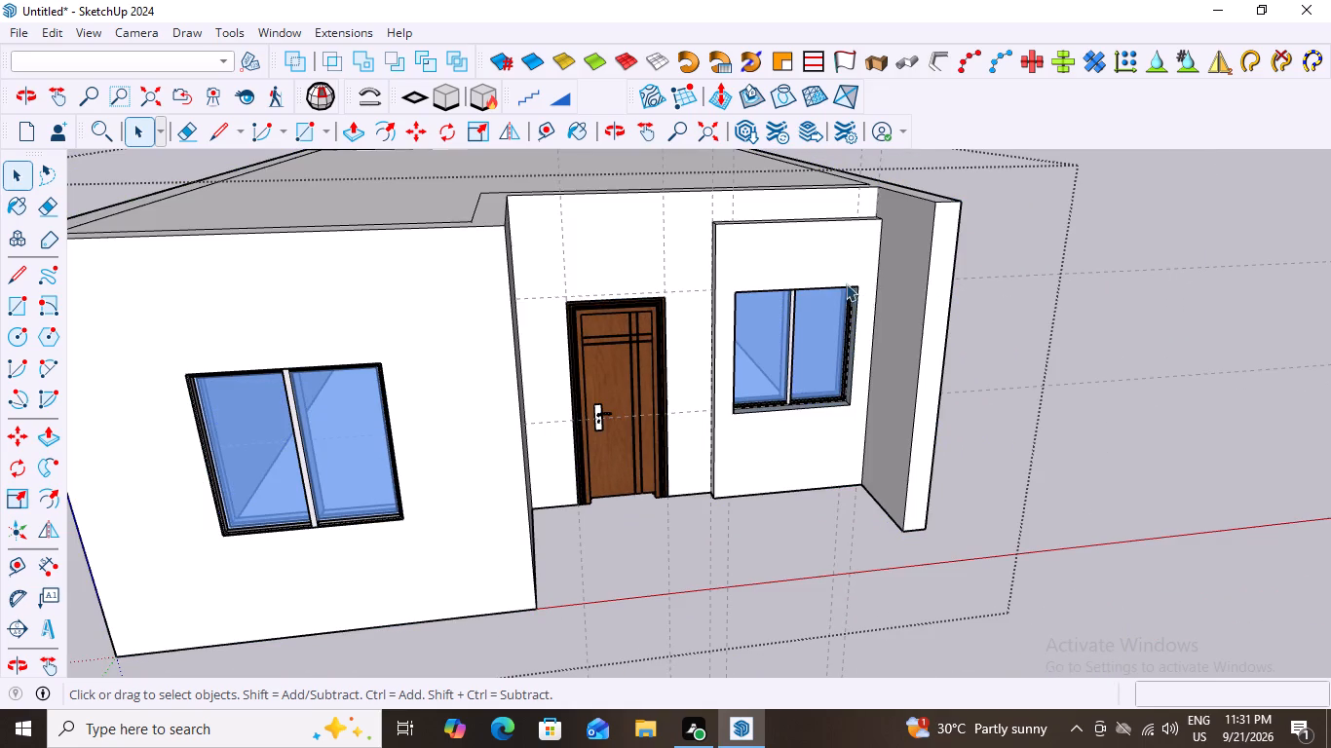
{"action": "double_click", "coordinate": [810, 261]}
{"action": "scroll", "coordinate": [780, 268], "scroll_direction": "up", "scroll_amount": 3}
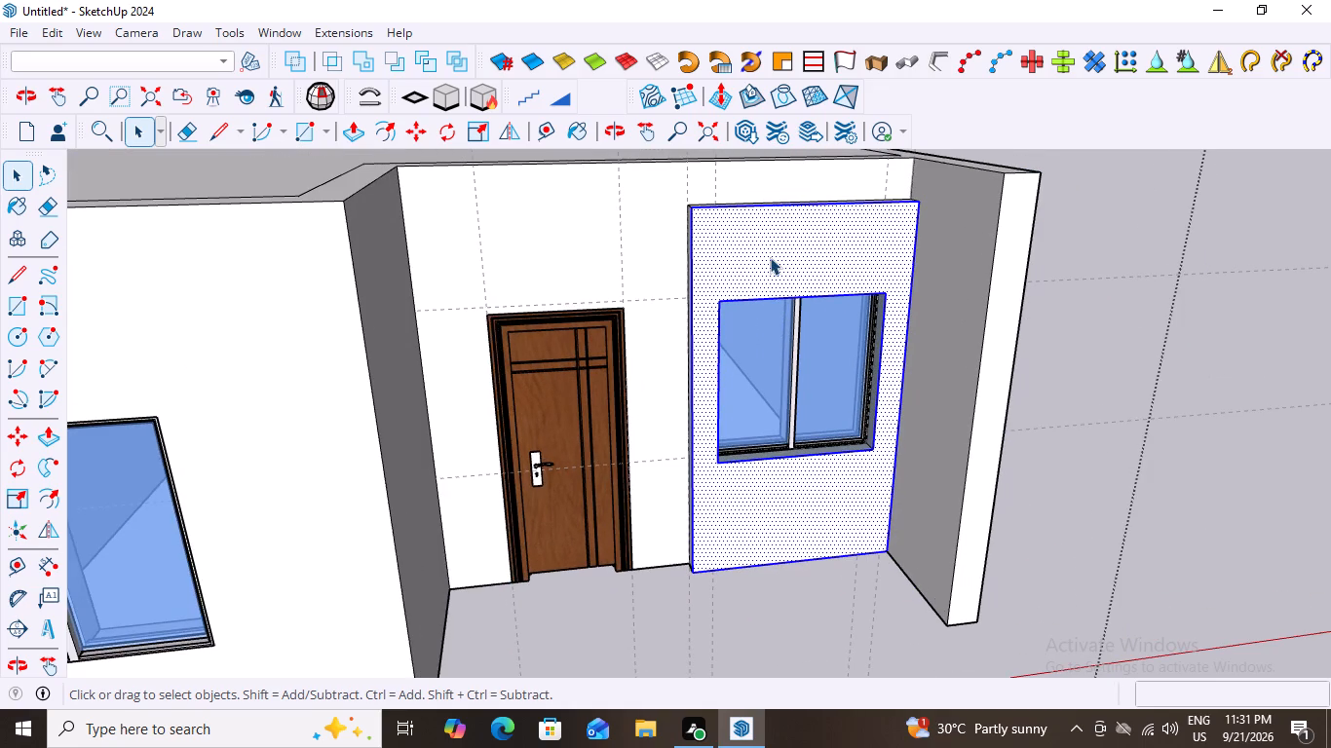
{"action": "double_click", "coordinate": [769, 252]}
{"action": "middle_click_drag", "start_coordinate": [742, 240], "coordinate": [753, 256]}
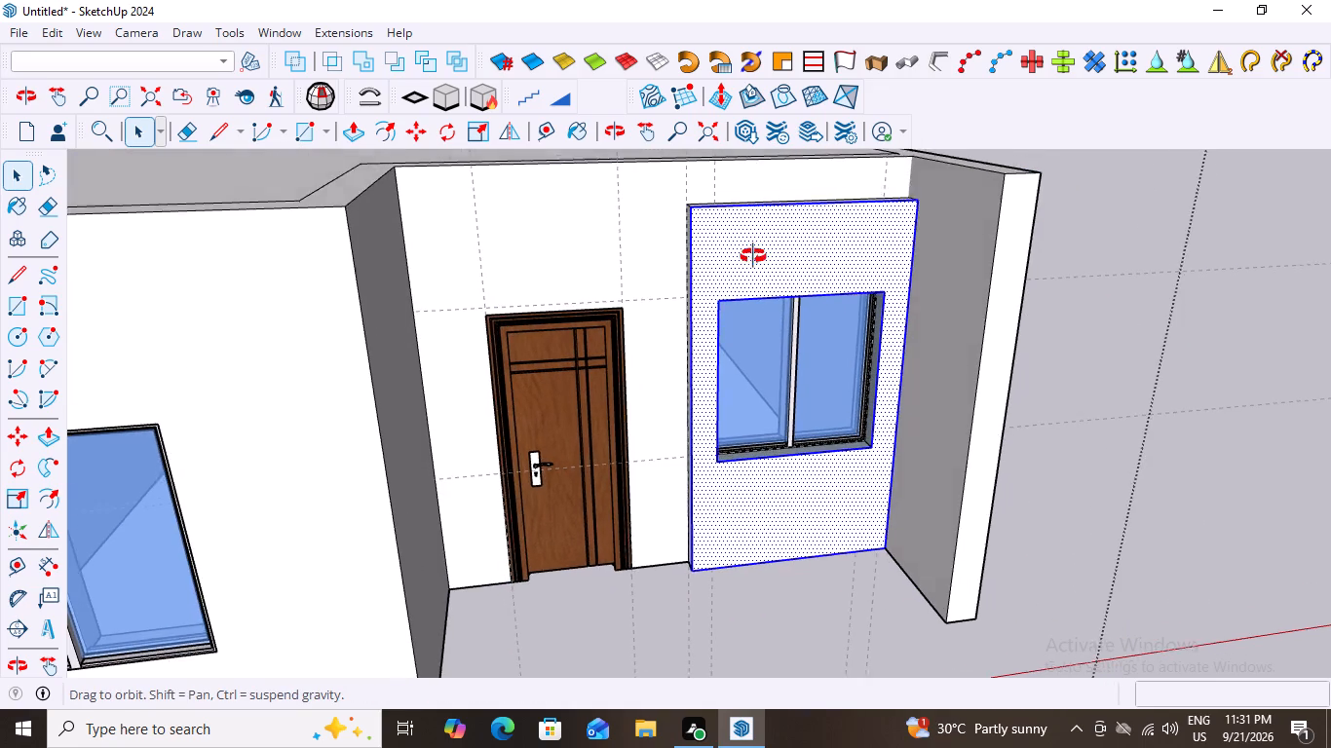
{"action": "middle_click_drag", "start_coordinate": [753, 256], "coordinate": [872, 191]}
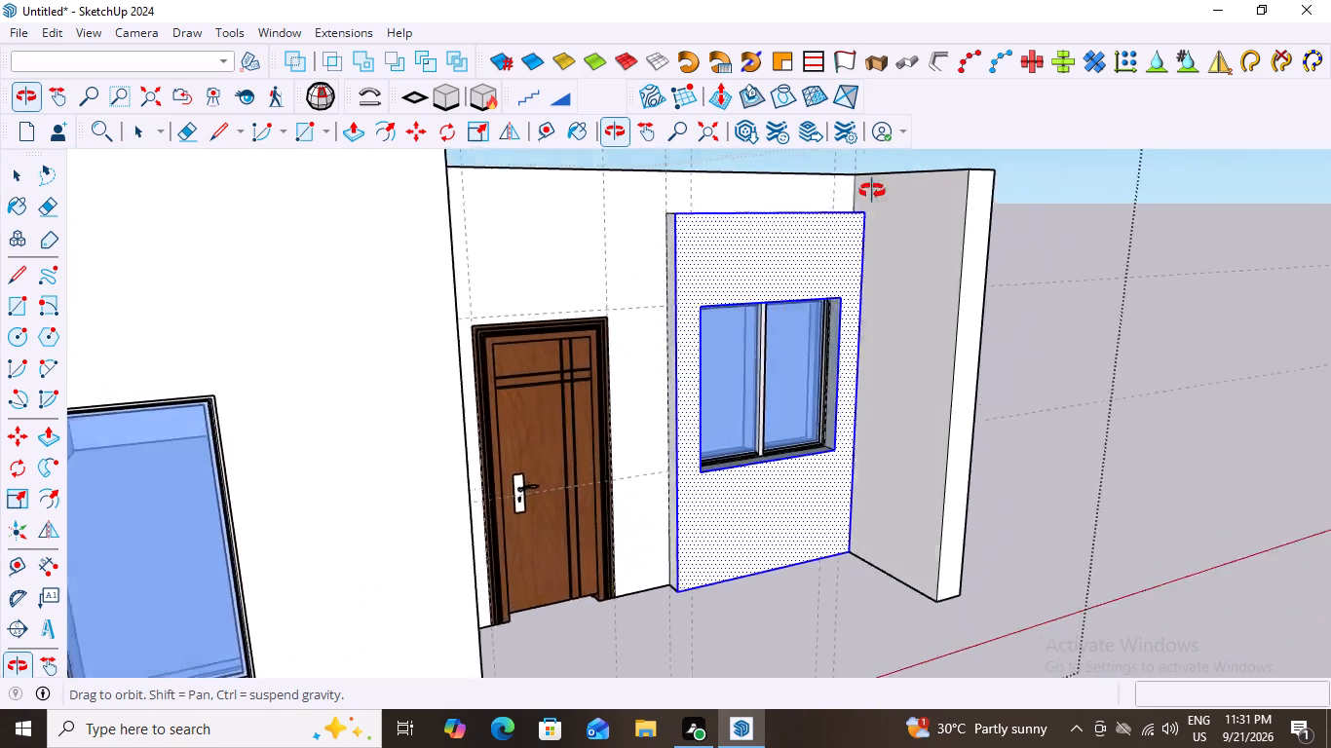
{"action": "middle_click_drag", "start_coordinate": [872, 191], "coordinate": [775, 222]}
{"action": "triple_click", "coordinate": [738, 242]}
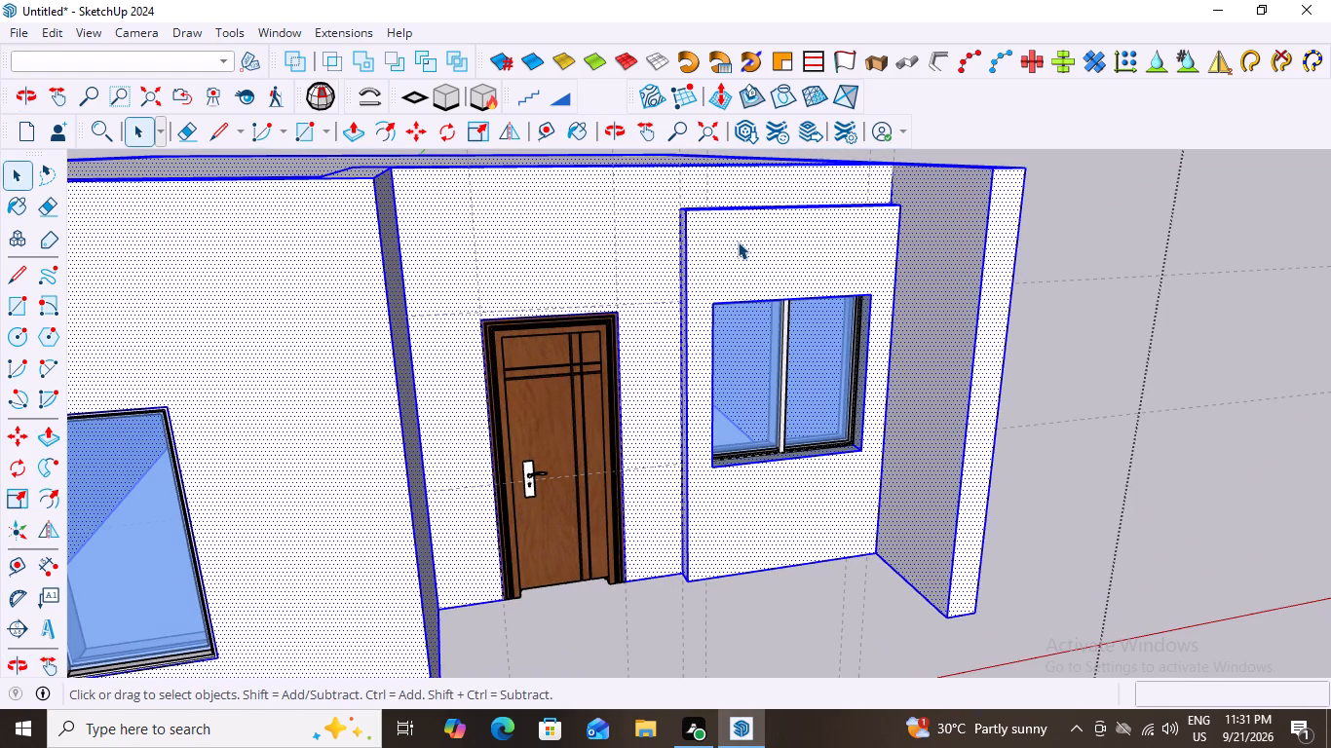
{"action": "left_click", "coordinate": [738, 242]}
{"action": "left_click", "coordinate": [738, 242]}
{"action": "triple_click", "coordinate": [713, 252]}
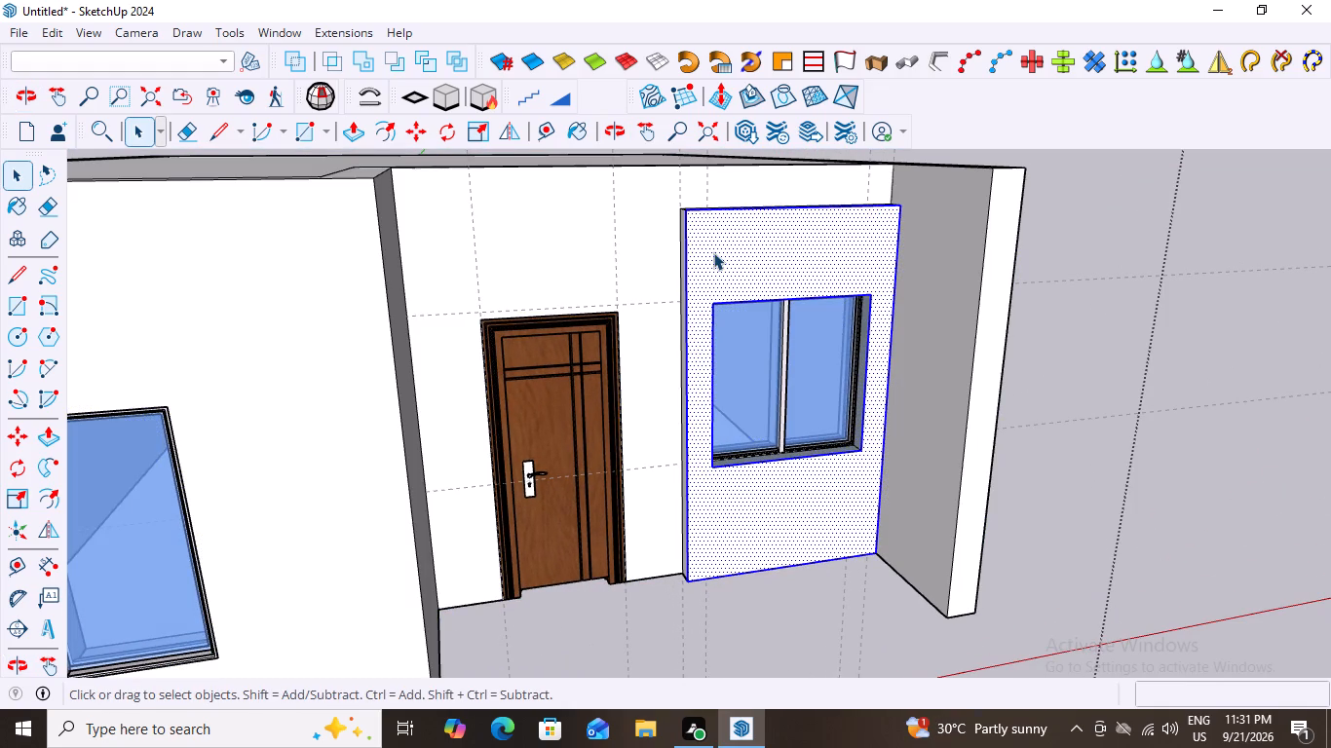
{"action": "left_click", "coordinate": [713, 252]}
{"action": "double_click", "coordinate": [713, 252]}
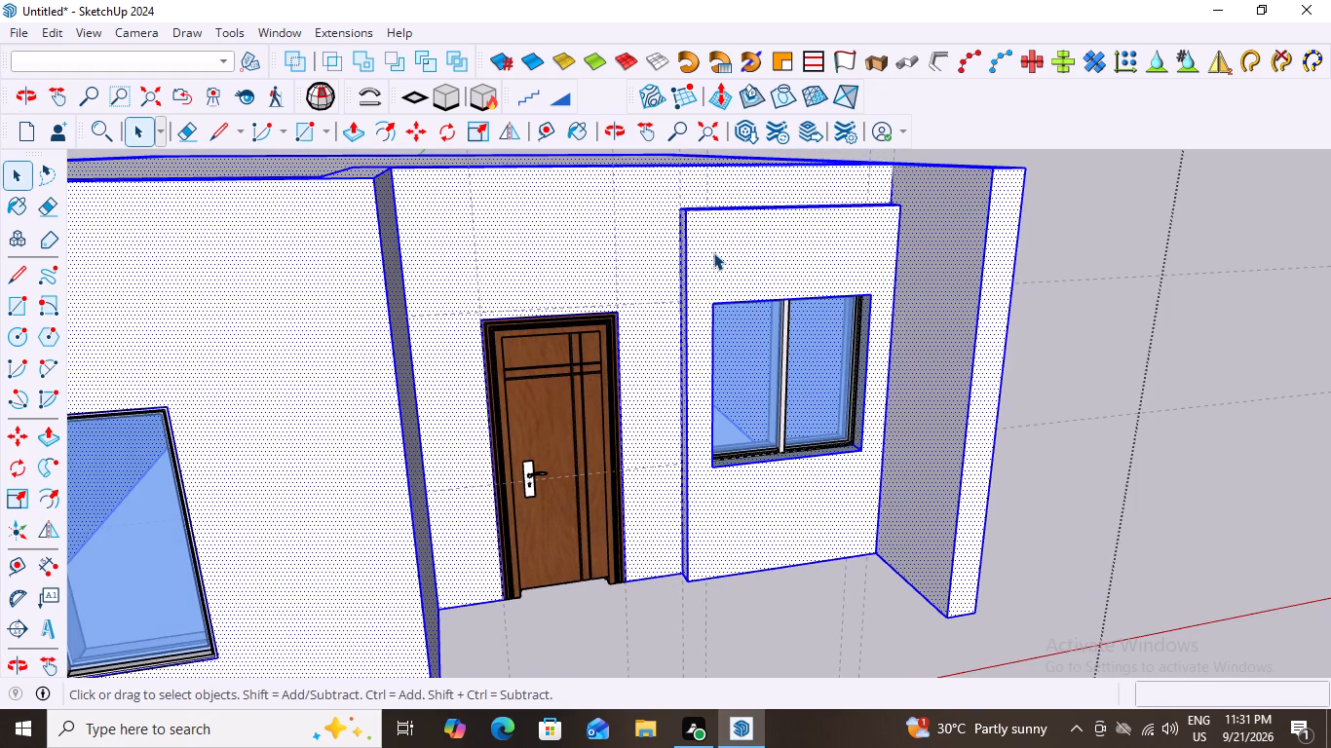
{"action": "left_click", "coordinate": [713, 252]}
{"action": "scroll", "coordinate": [738, 280], "scroll_direction": "up", "scroll_amount": 1}
{"action": "left_click", "coordinate": [734, 249]}
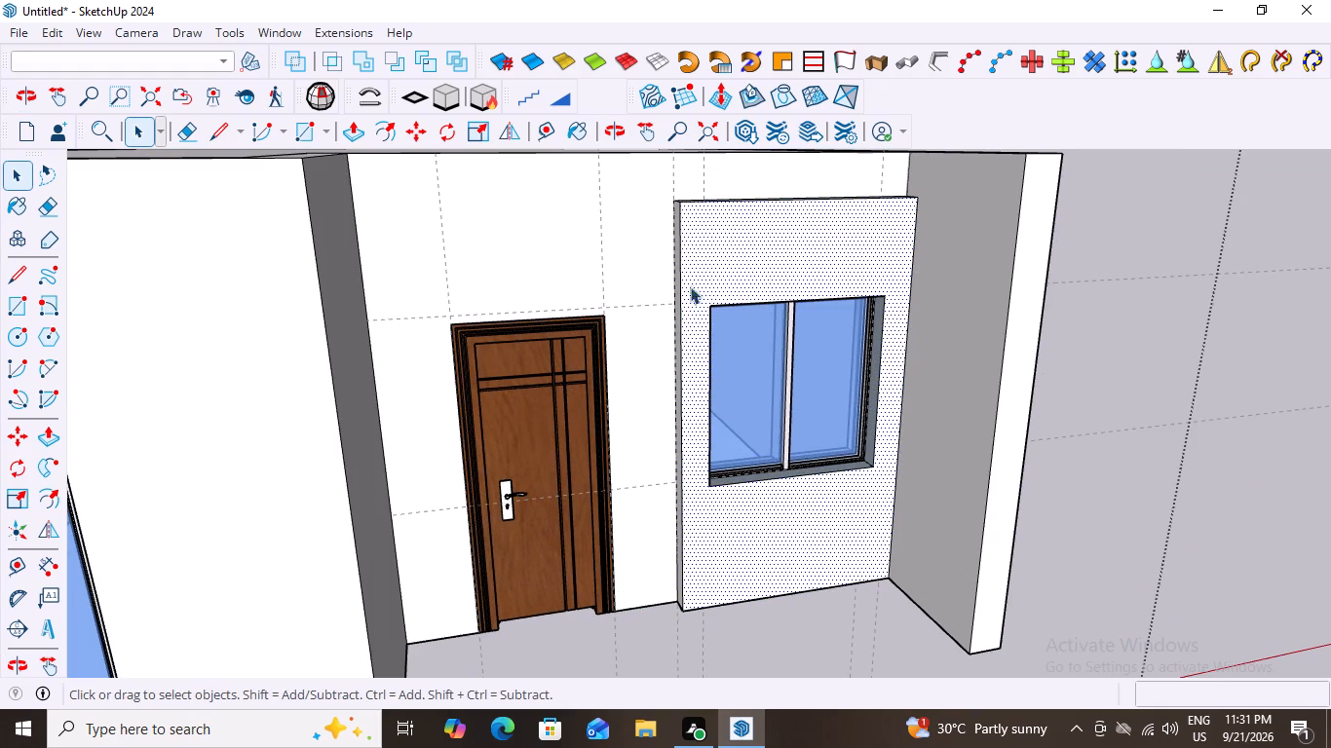
{"action": "scroll", "coordinate": [665, 312], "scroll_direction": "down", "scroll_amount": 5}
{"action": "left_click", "coordinate": [976, 285]}
{"action": "middle_click_drag", "start_coordinate": [827, 322], "coordinate": [768, 320]}
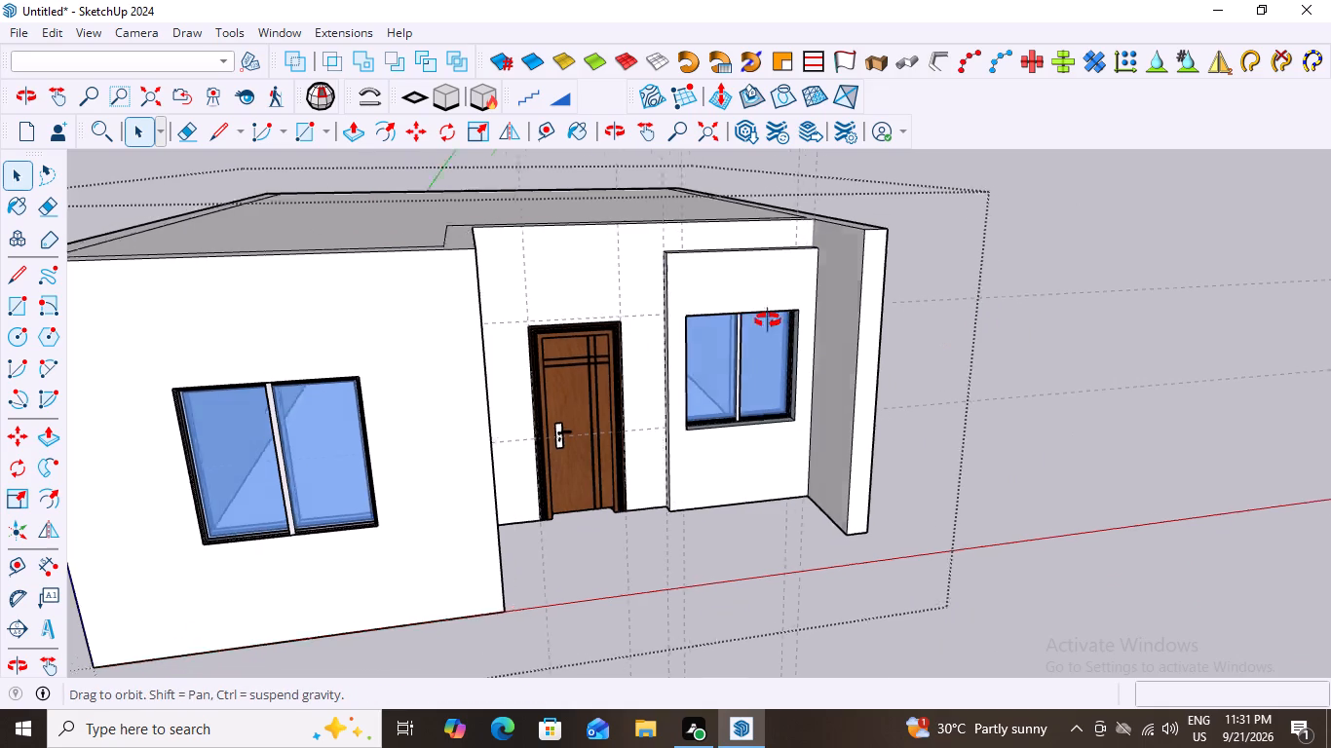
{"action": "middle_click_drag", "start_coordinate": [768, 320], "coordinate": [740, 329]}
{"action": "scroll", "coordinate": [692, 357], "scroll_direction": "up", "scroll_amount": 2}
{"action": "scroll", "coordinate": [717, 281], "scroll_direction": "up", "scroll_amount": 1}
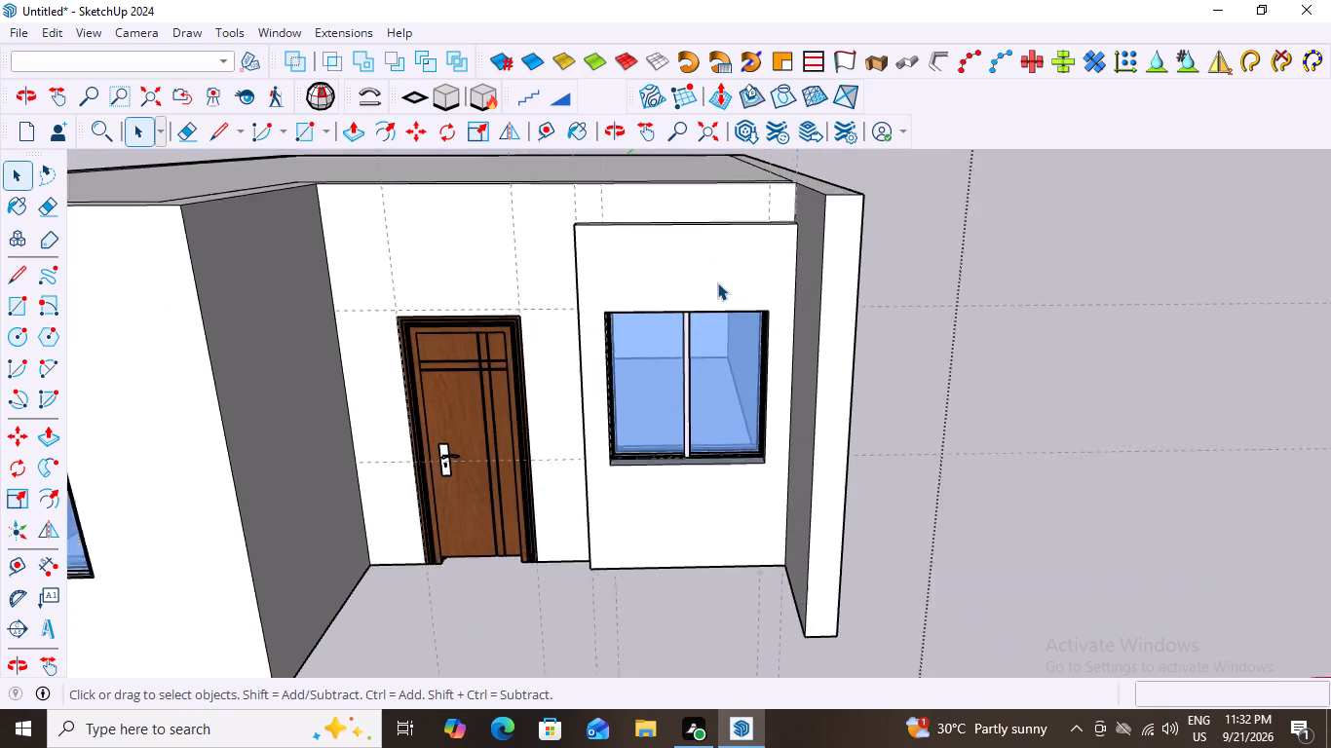
{"action": "scroll", "coordinate": [717, 282], "scroll_direction": "up", "scroll_amount": 2}
Examine the raised window panel from the front and side, with its face and bounding edges selected.
{"action": "left_click", "coordinate": [718, 269]}
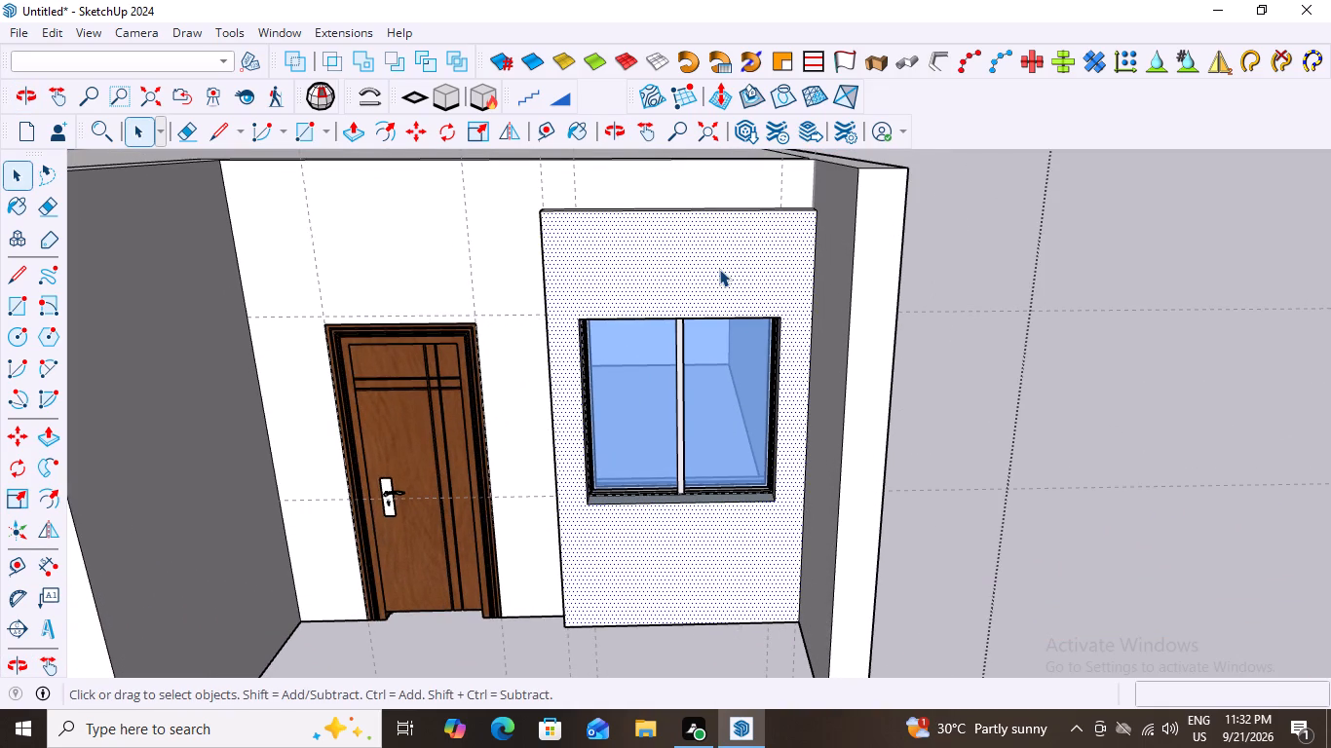
{"action": "double_click", "coordinate": [719, 269]}
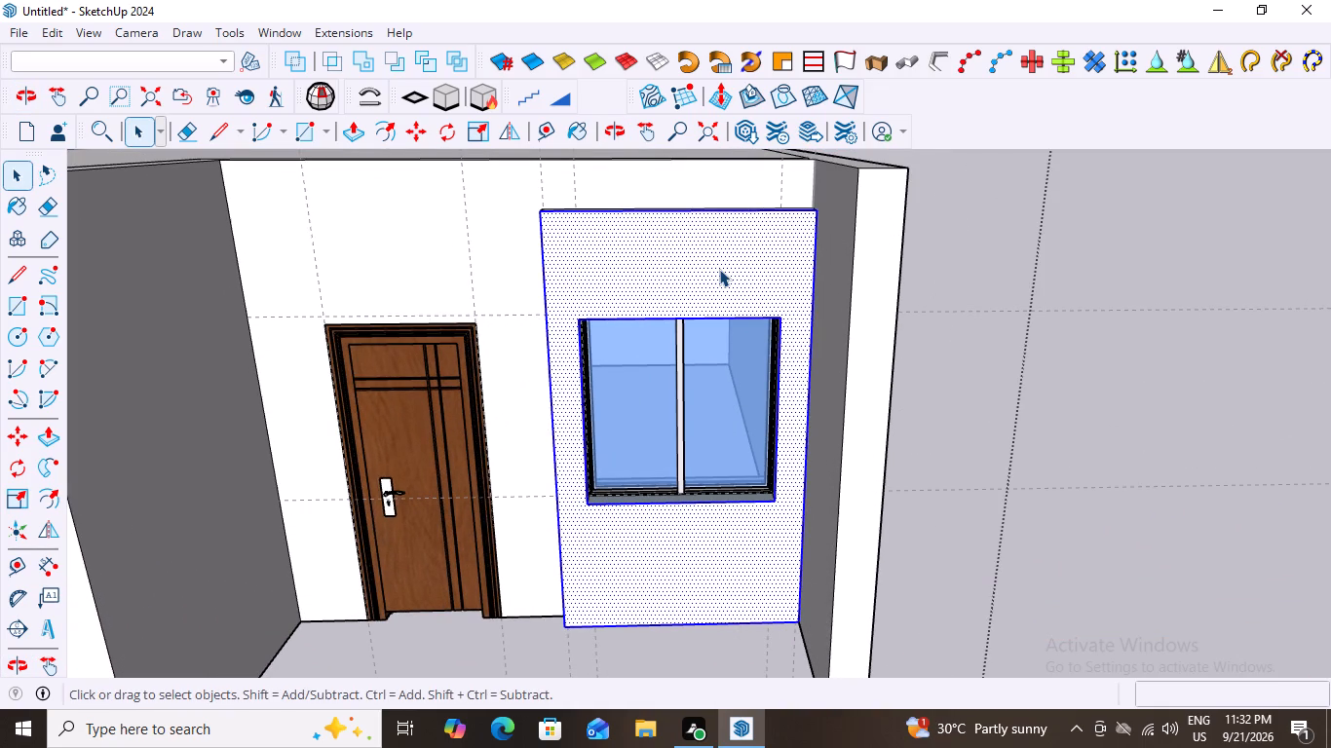
{"action": "double_click", "coordinate": [719, 269]}
{"action": "middle_click_drag", "start_coordinate": [722, 269], "coordinate": [1069, 206]}
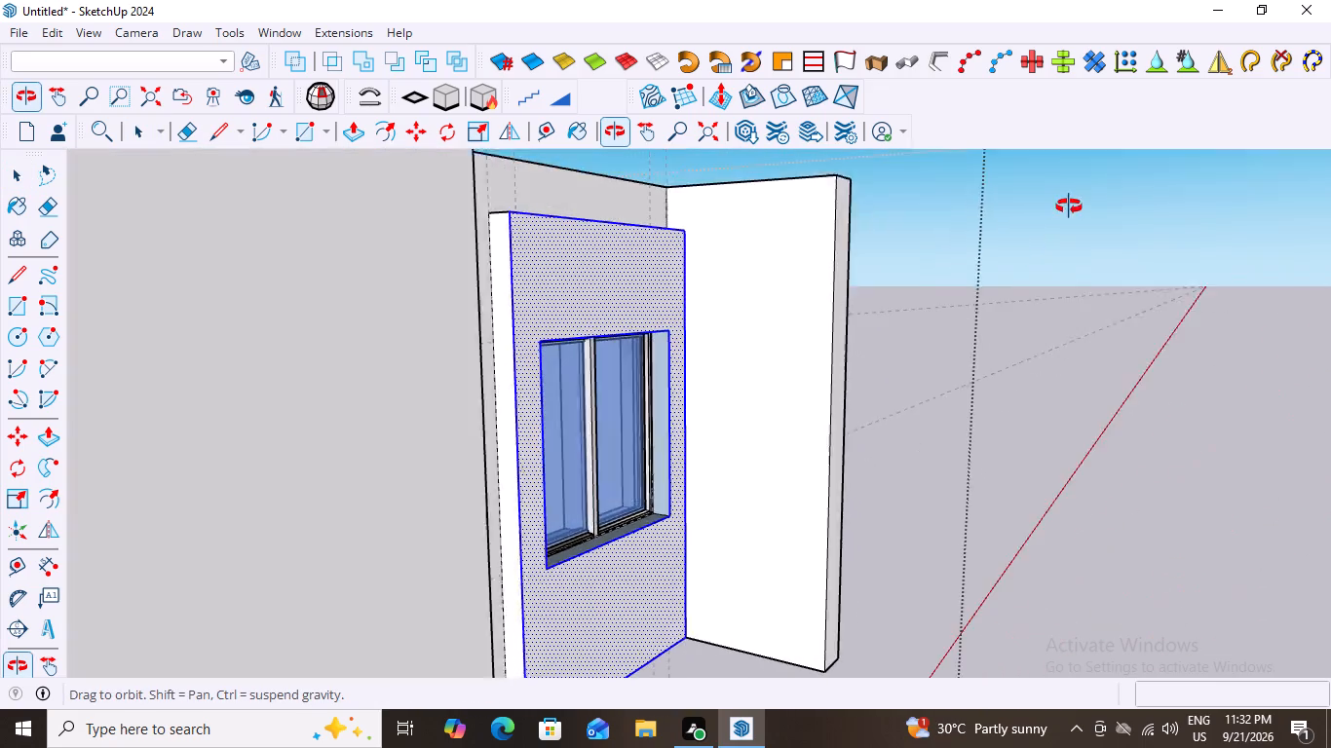
{"action": "middle_click_drag", "start_coordinate": [1069, 206], "coordinate": [741, 252]}
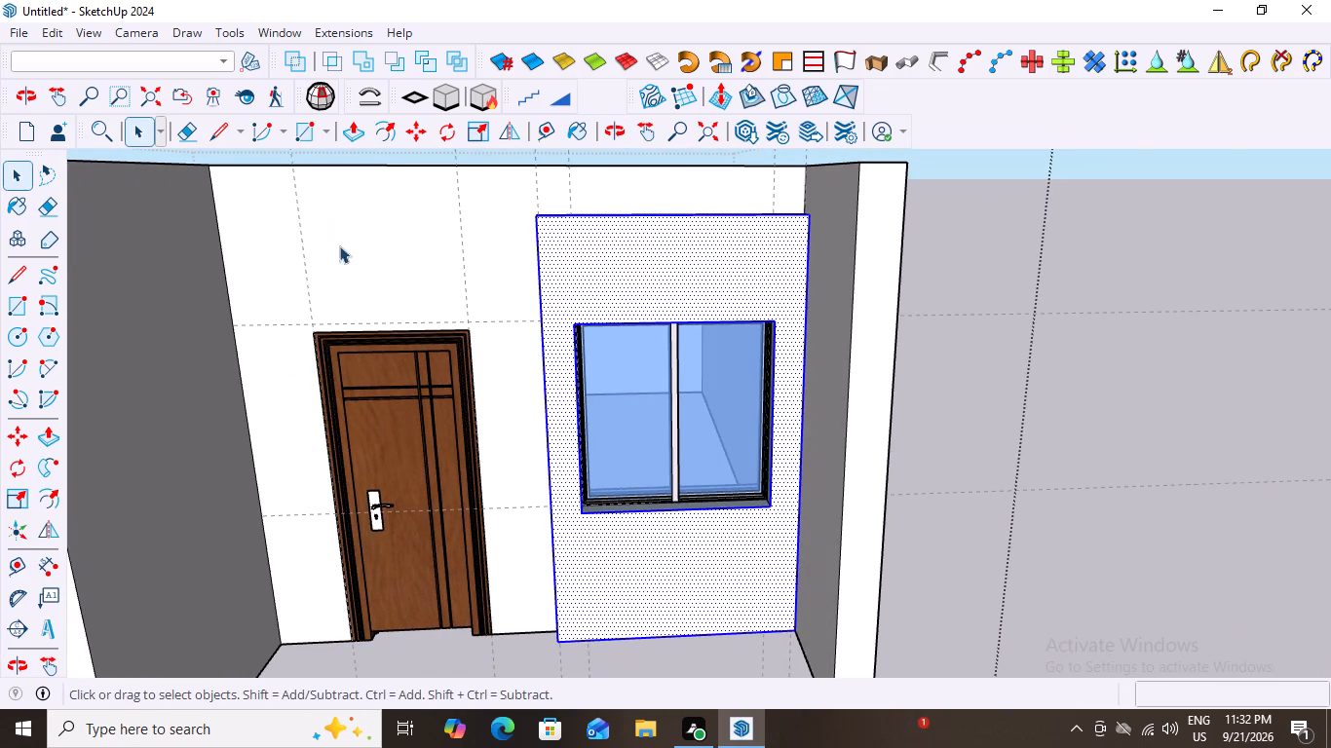
{"action": "middle_click_drag", "start_coordinate": [511, 390], "coordinate": [756, 386]}
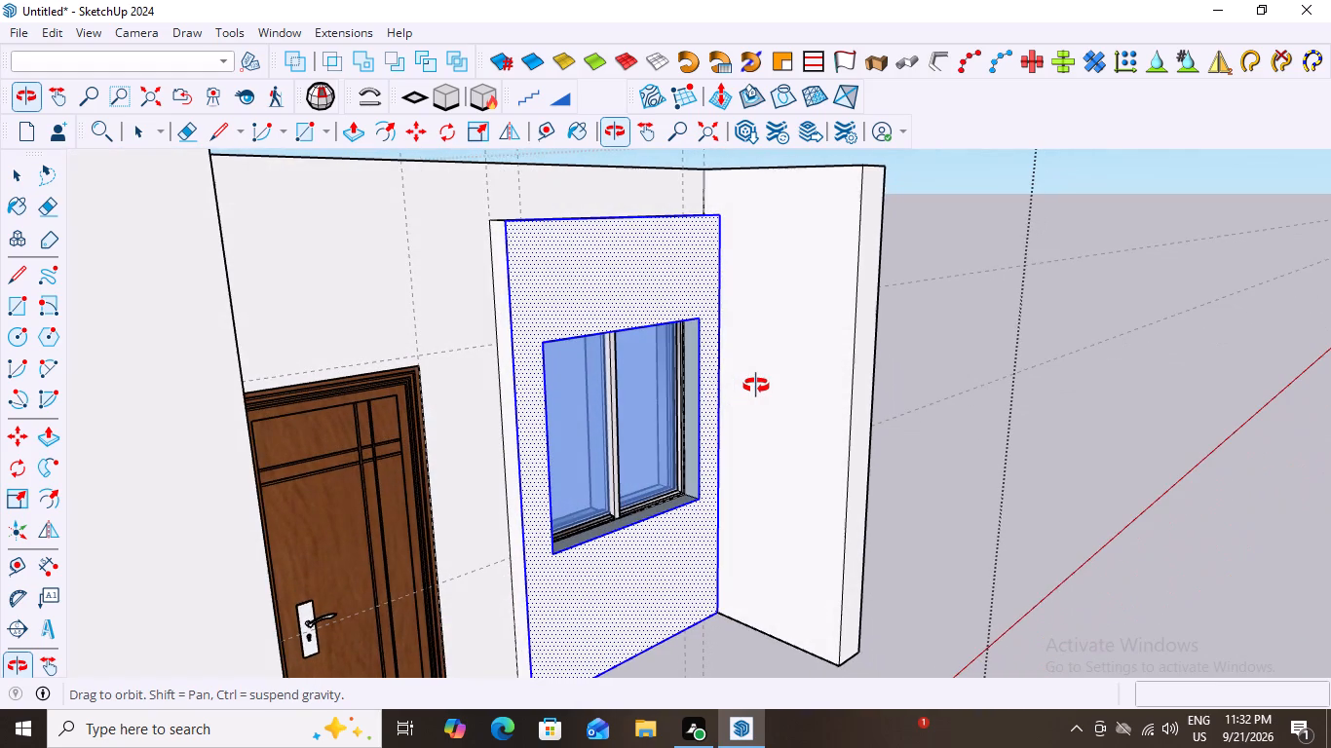
{"action": "middle_click_drag", "start_coordinate": [756, 386], "coordinate": [754, 386]}
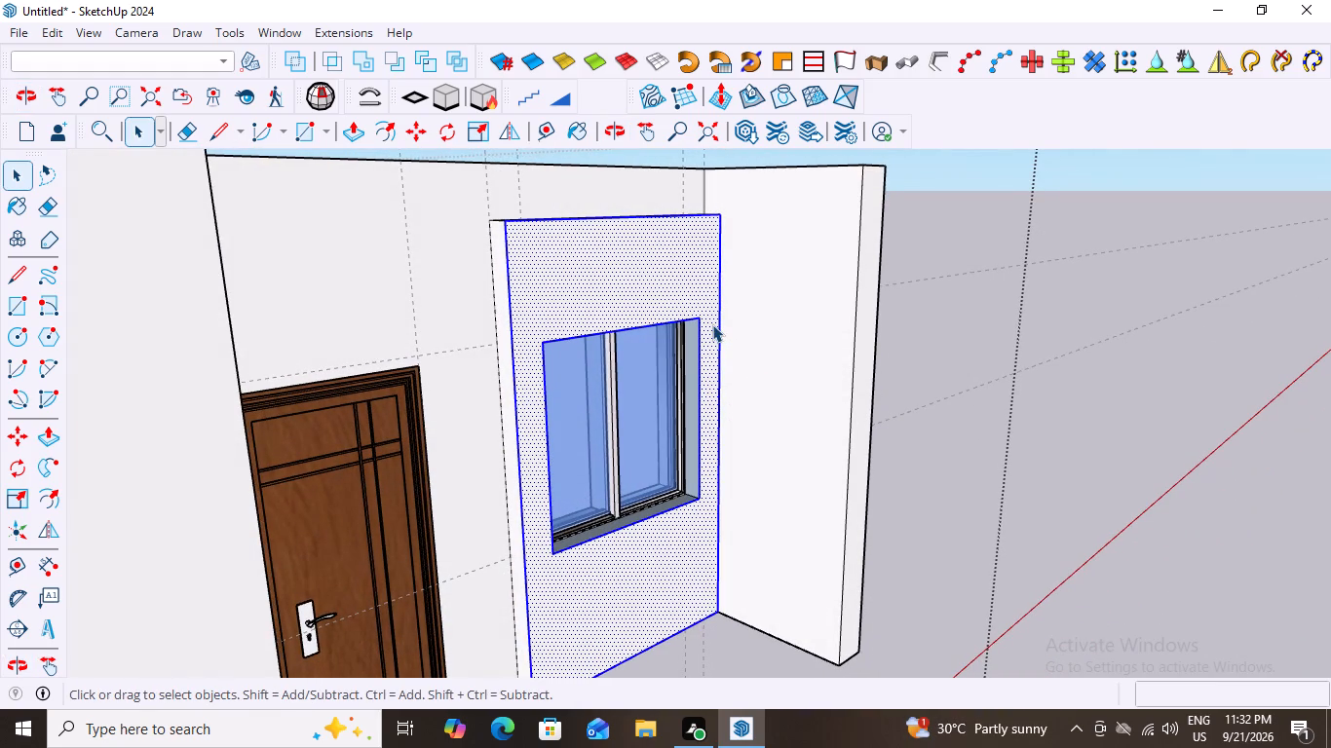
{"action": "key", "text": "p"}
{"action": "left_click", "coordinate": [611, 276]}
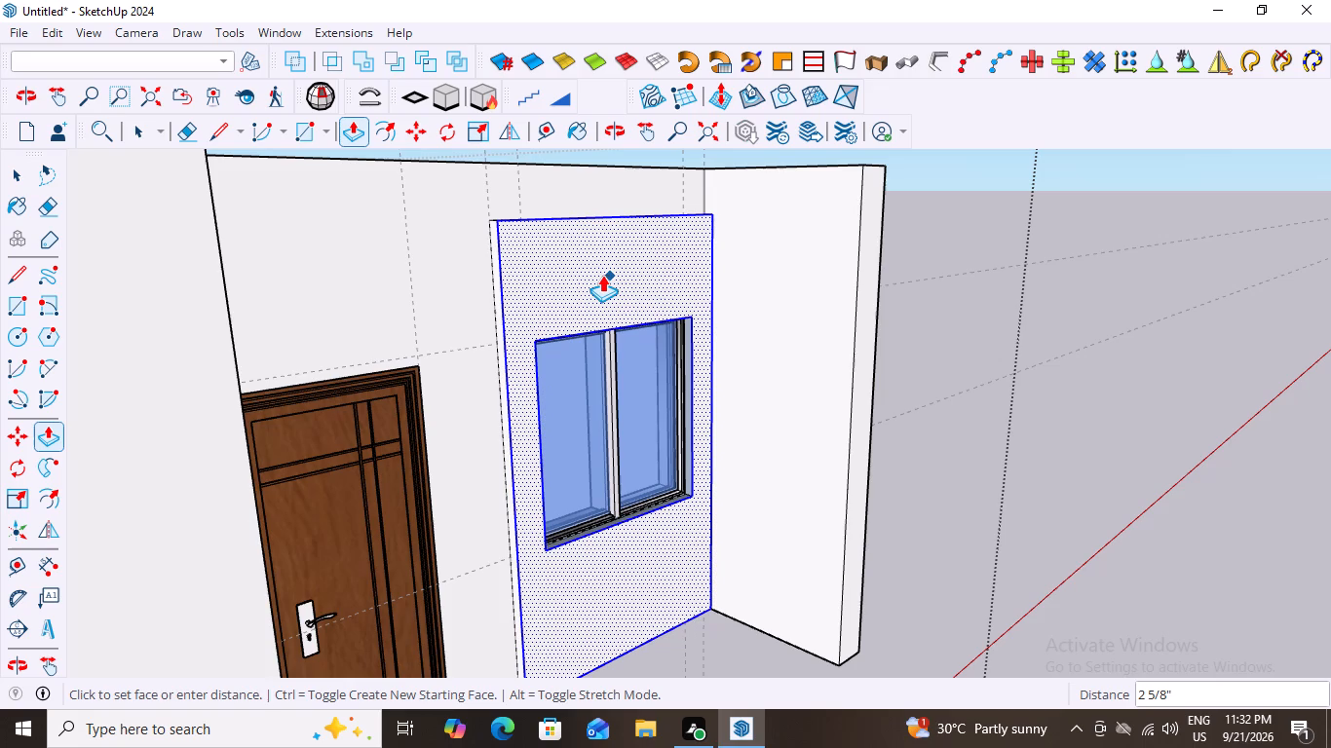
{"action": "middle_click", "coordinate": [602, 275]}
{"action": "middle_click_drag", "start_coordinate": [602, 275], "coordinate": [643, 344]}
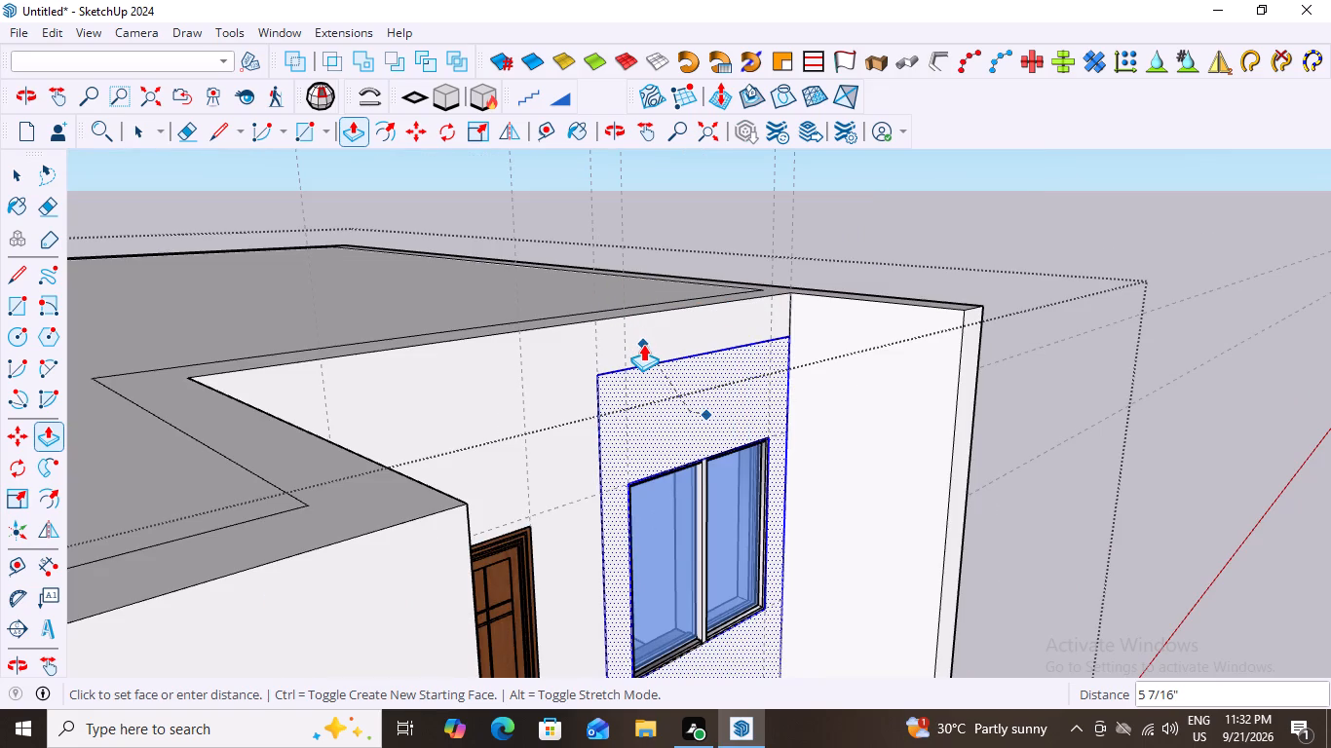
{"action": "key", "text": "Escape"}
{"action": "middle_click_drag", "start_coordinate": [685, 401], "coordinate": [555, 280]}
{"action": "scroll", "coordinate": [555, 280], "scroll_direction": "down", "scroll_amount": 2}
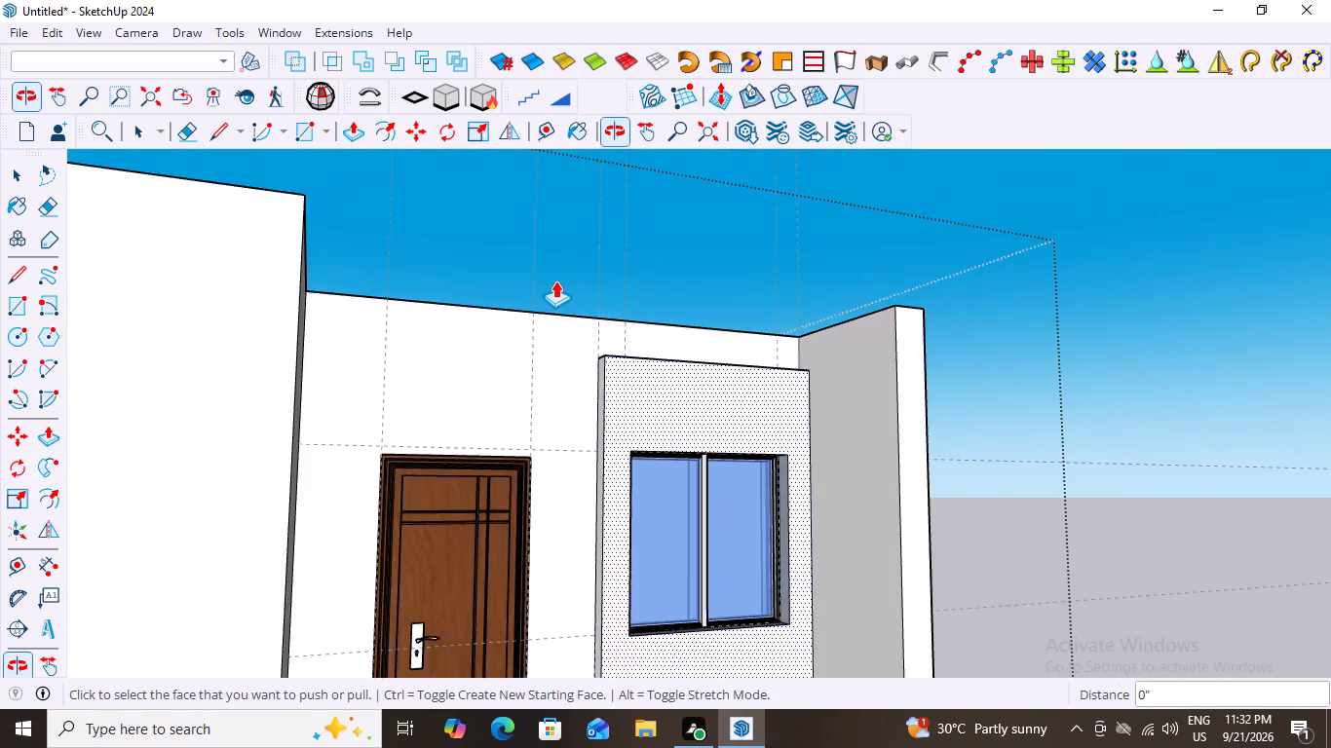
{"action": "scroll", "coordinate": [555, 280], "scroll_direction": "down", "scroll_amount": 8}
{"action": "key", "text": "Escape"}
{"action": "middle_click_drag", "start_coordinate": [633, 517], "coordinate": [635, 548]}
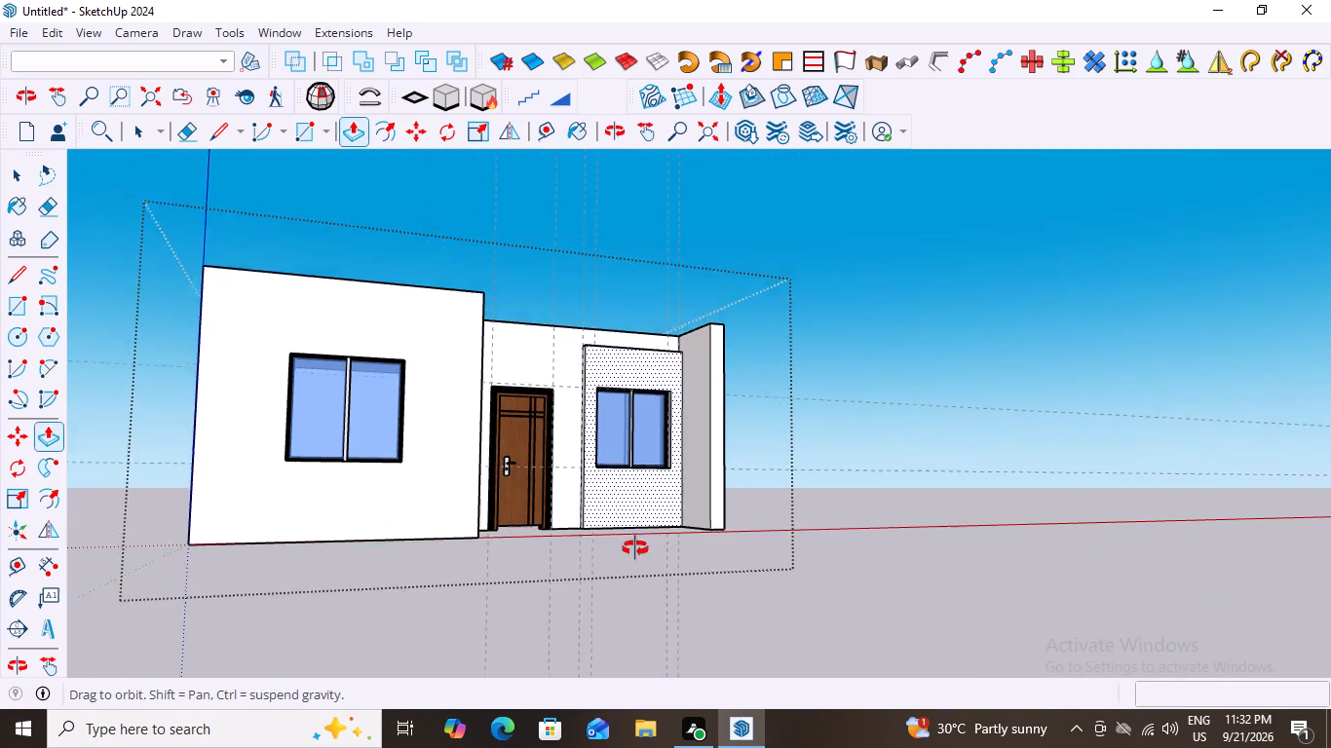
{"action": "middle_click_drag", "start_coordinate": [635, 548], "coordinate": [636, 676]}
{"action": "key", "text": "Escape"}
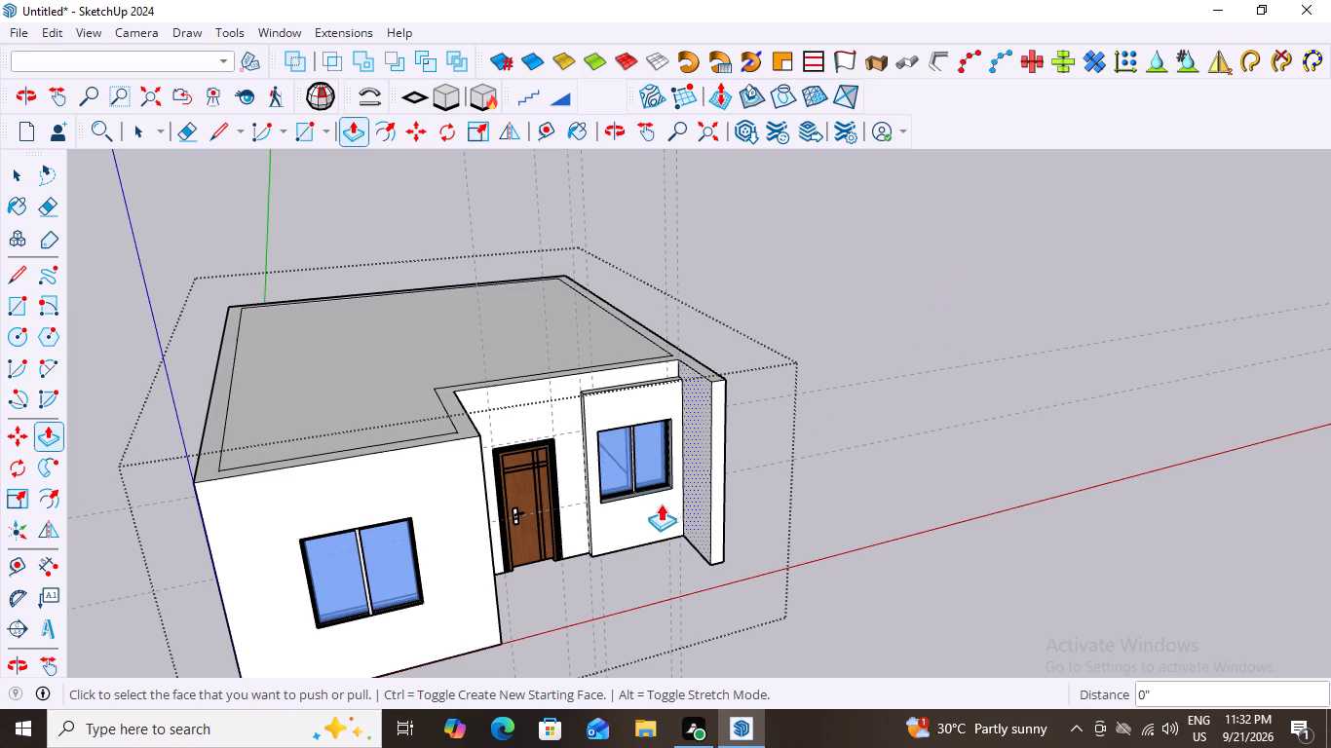
Select only the front face of the raised wall panel around the recessed window.
{"action": "key", "text": "space"}
{"action": "left_click", "coordinate": [639, 511]}
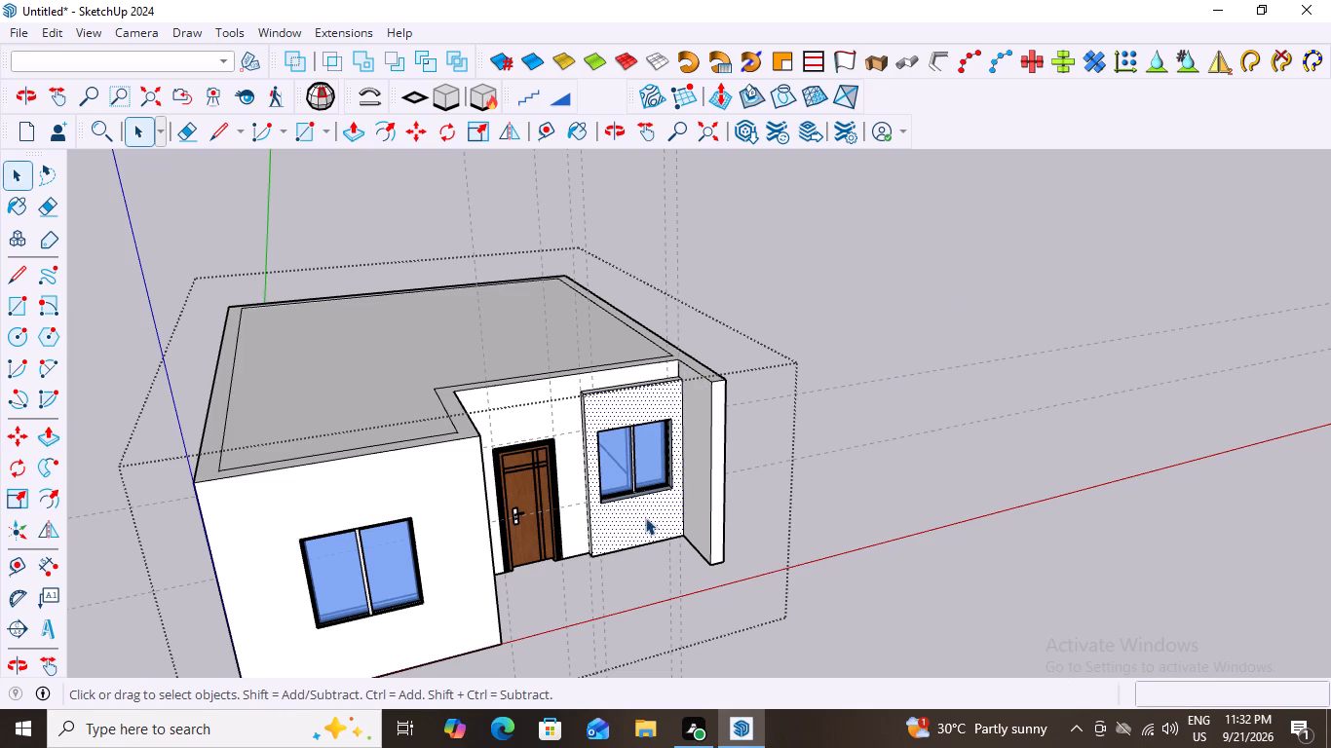
{"action": "middle_click_drag", "start_coordinate": [647, 518], "coordinate": [633, 514]}
{"action": "scroll", "coordinate": [633, 514], "scroll_direction": "up", "scroll_amount": 2}
{"action": "double_click", "coordinate": [627, 519]}
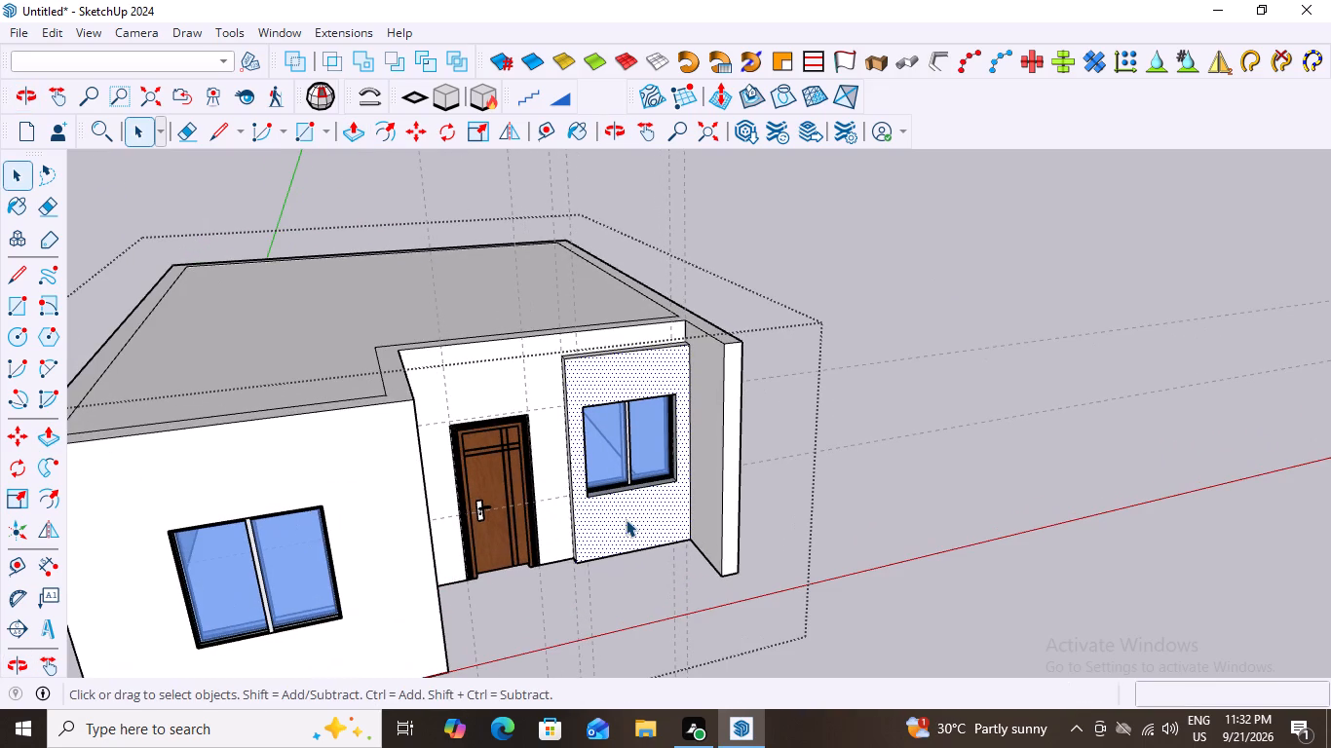
{"action": "middle_click_drag", "start_coordinate": [626, 519], "coordinate": [602, 512]}
{"action": "scroll", "coordinate": [599, 523], "scroll_direction": "up", "scroll_amount": 4}
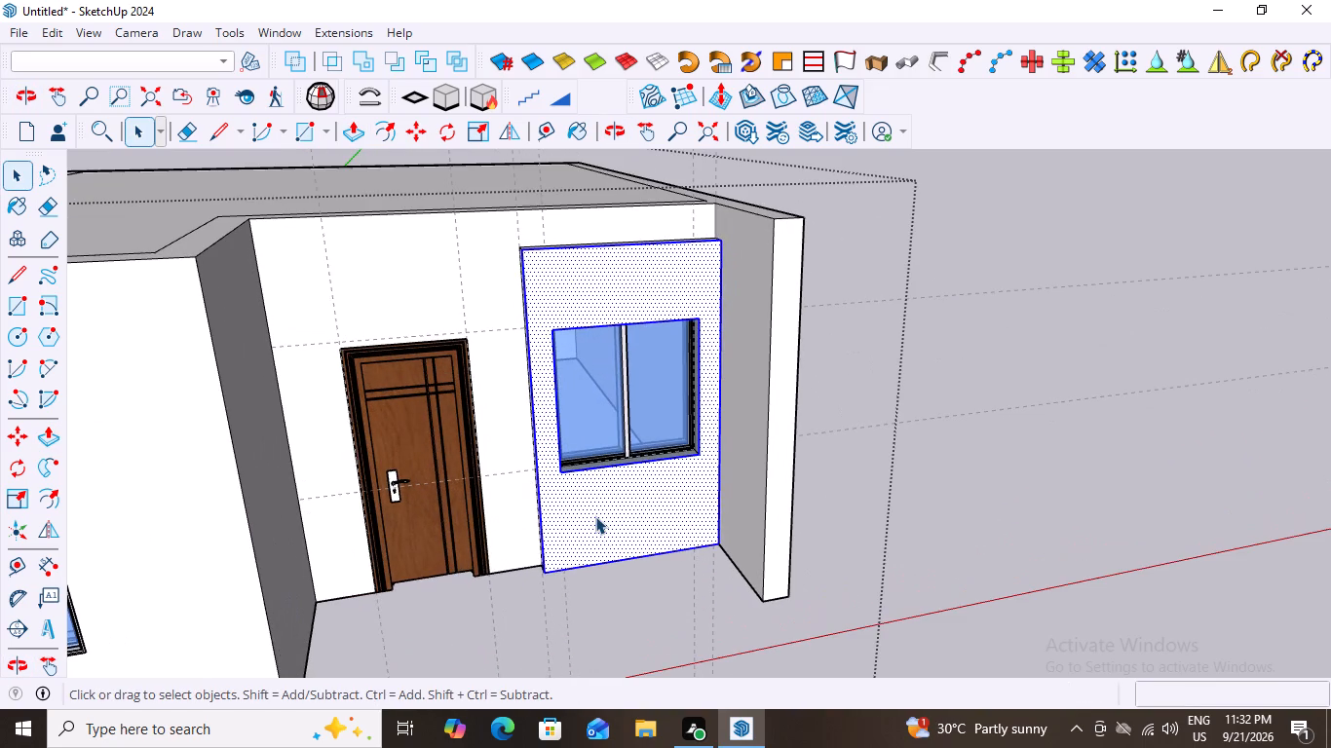
{"action": "left_click", "coordinate": [598, 510]}
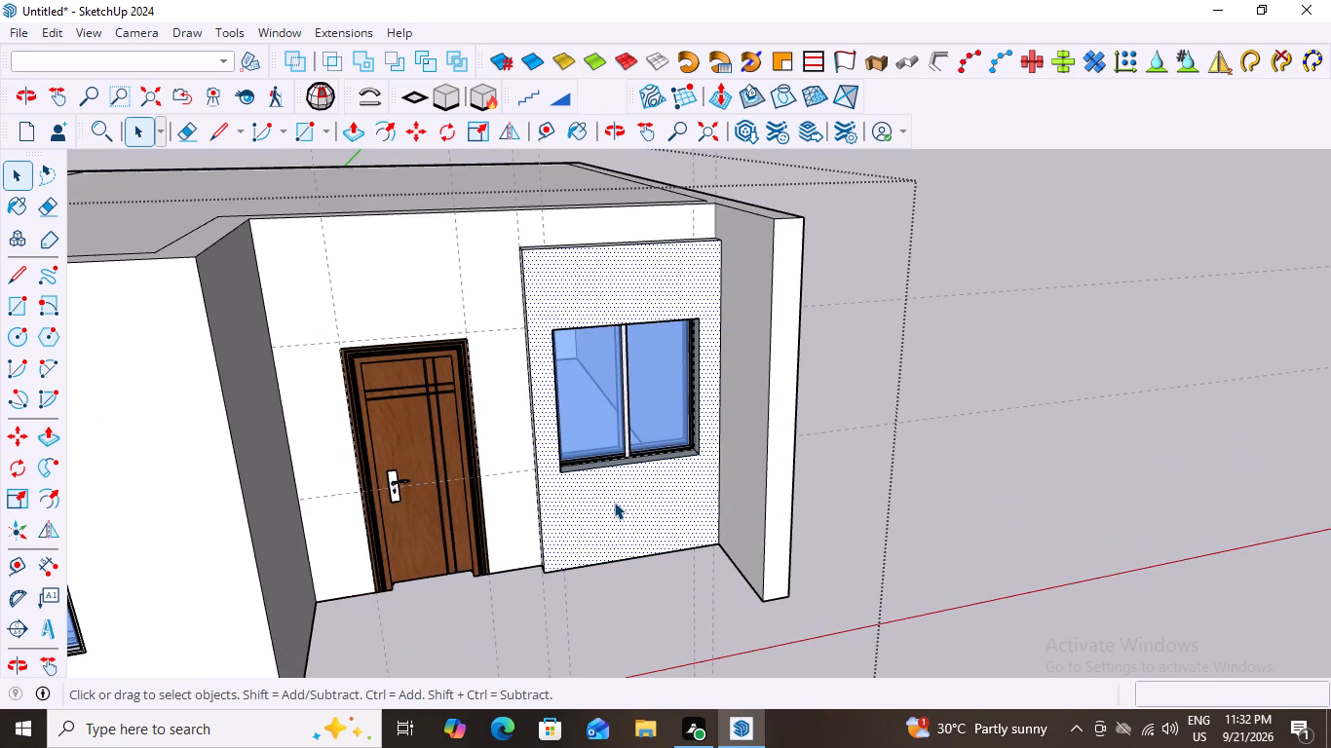
Examine the raised window panel, the recessed door and the projecting side wall from several angles.
{"action": "left_click", "coordinate": [284, 27]}
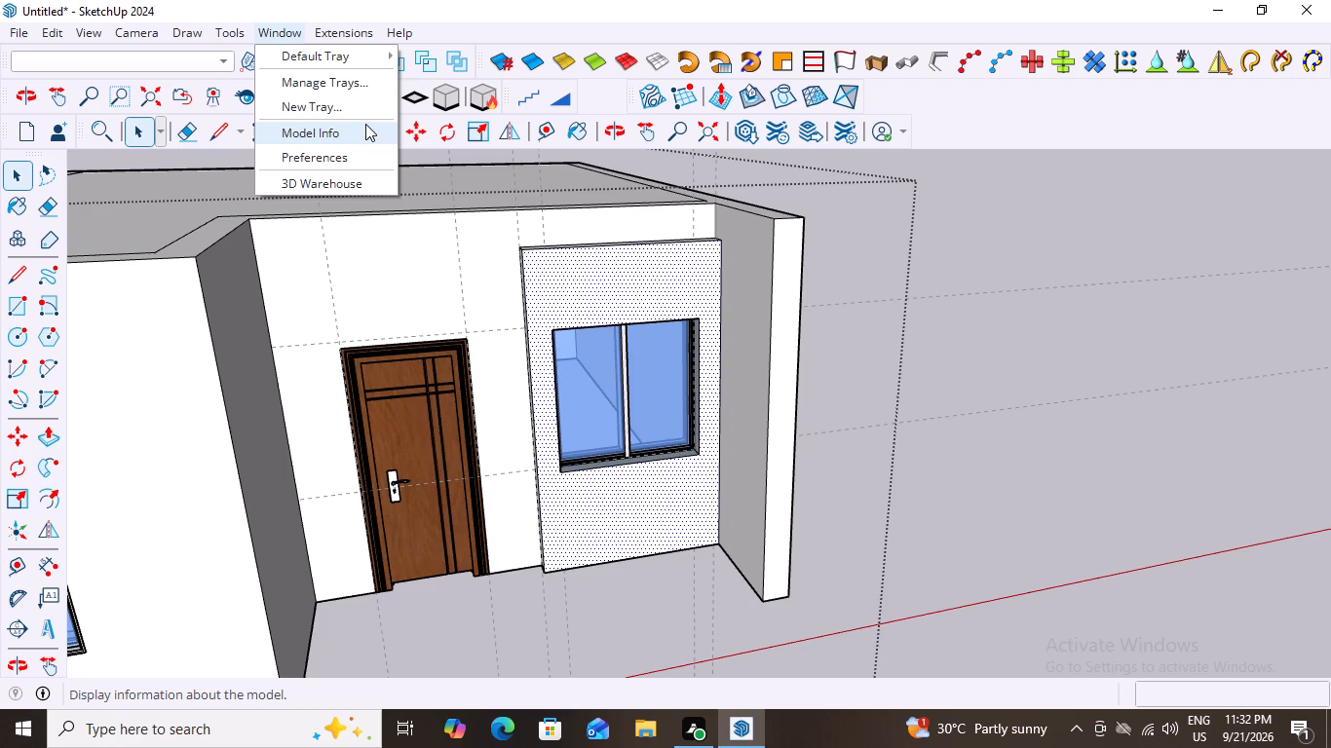
{"action": "middle_click_drag", "start_coordinate": [844, 275], "coordinate": [674, 293]}
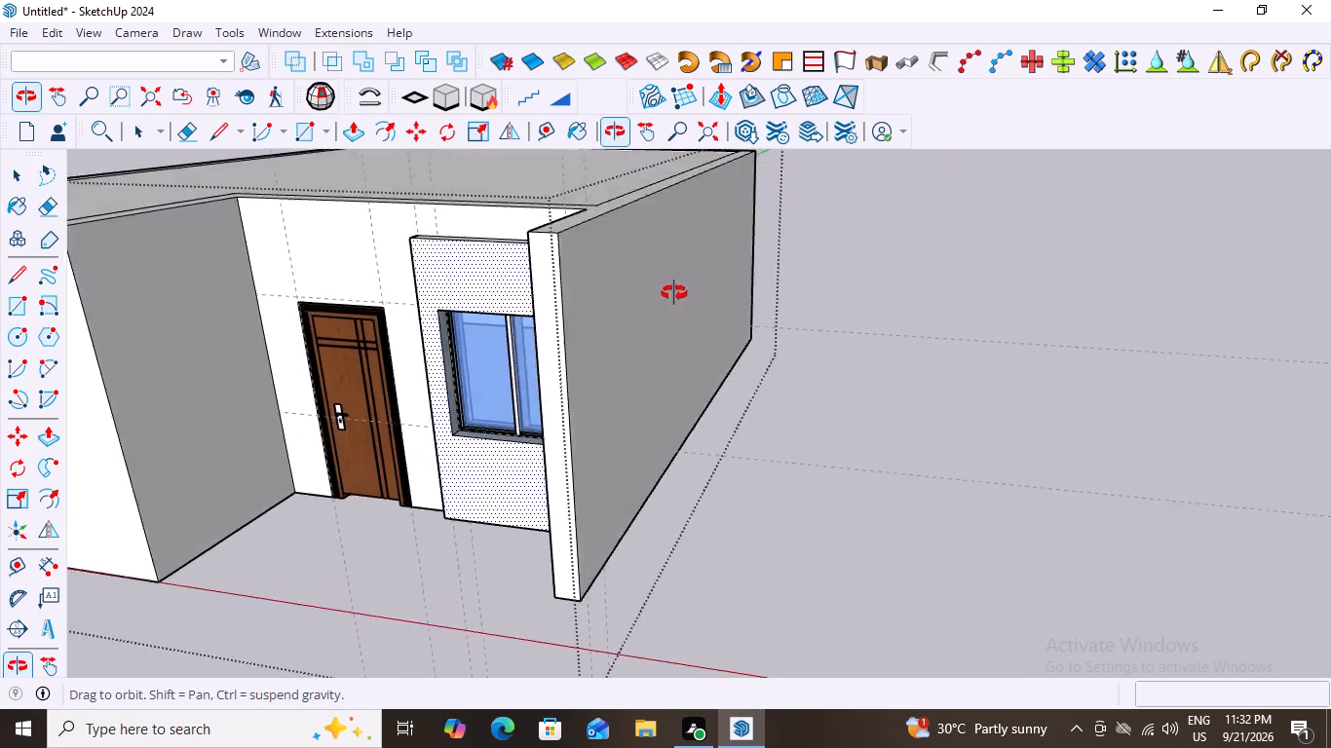
{"action": "middle_click_drag", "start_coordinate": [674, 293], "coordinate": [903, 239]}
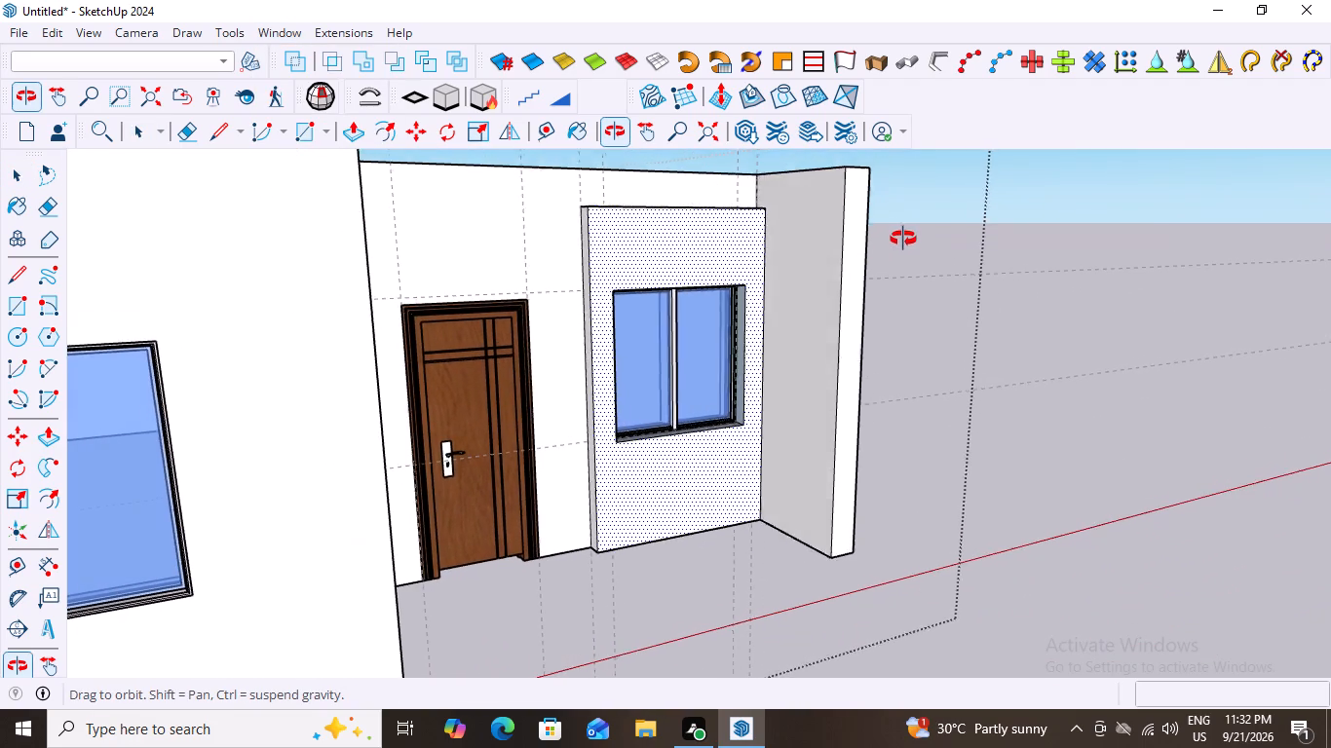
{"action": "middle_click_drag", "start_coordinate": [903, 239], "coordinate": [904, 239]}
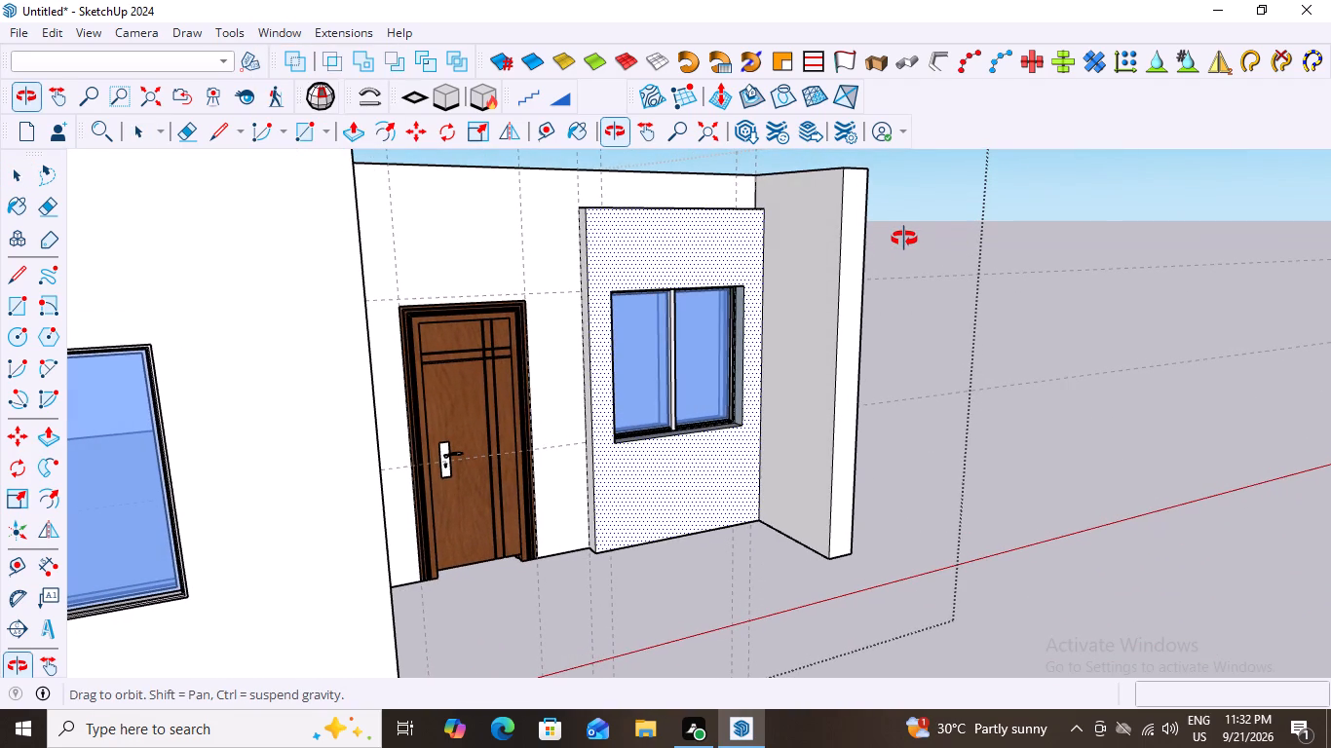
{"action": "middle_click_drag", "start_coordinate": [904, 239], "coordinate": [829, 268]}
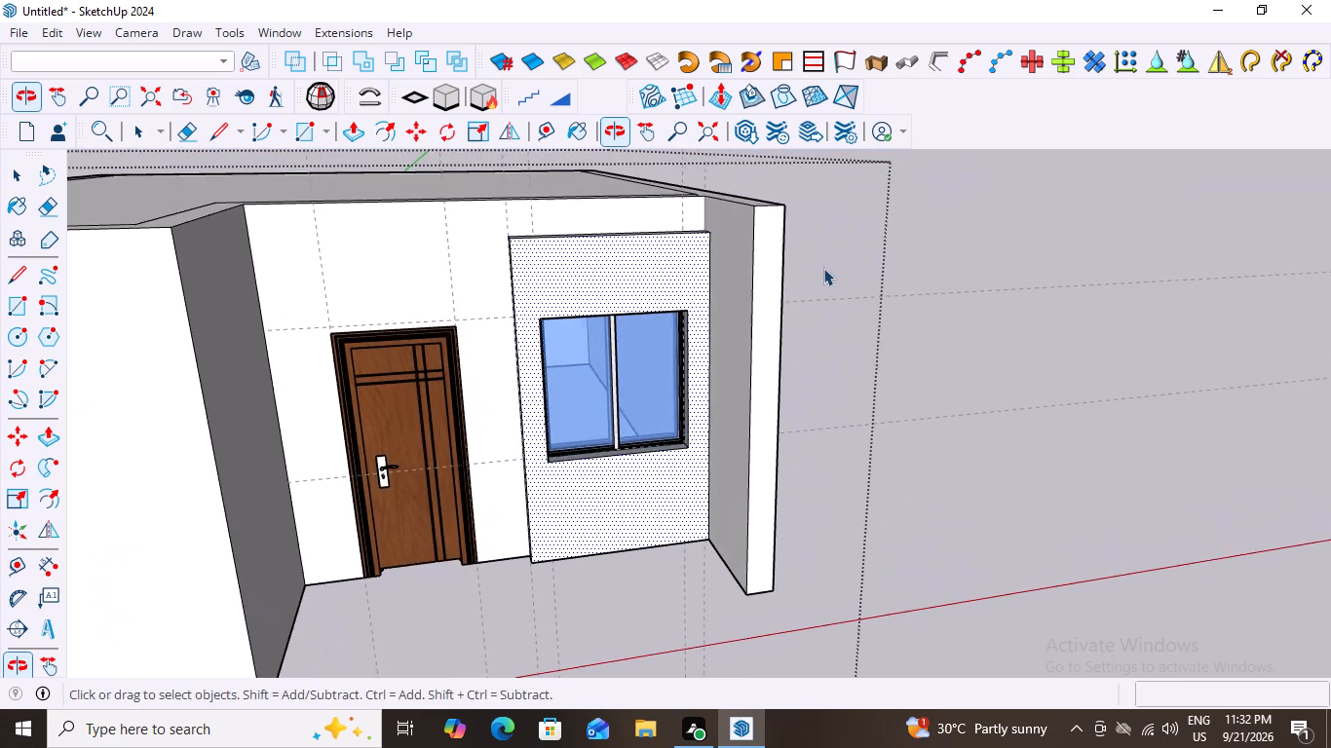
{"action": "middle_click", "coordinate": [820, 268]}
{"action": "middle_click", "coordinate": [811, 265]}
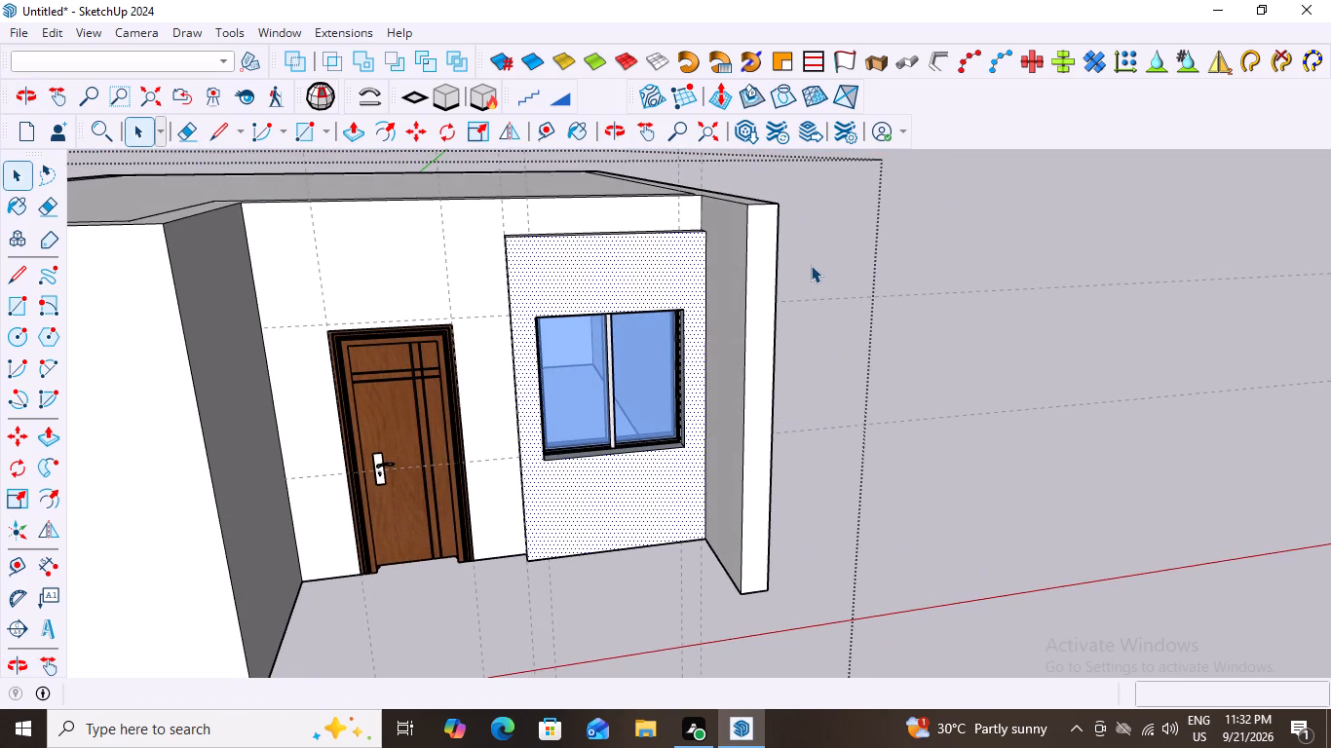
{"action": "middle_click_drag", "start_coordinate": [811, 265], "coordinate": [827, 265]}
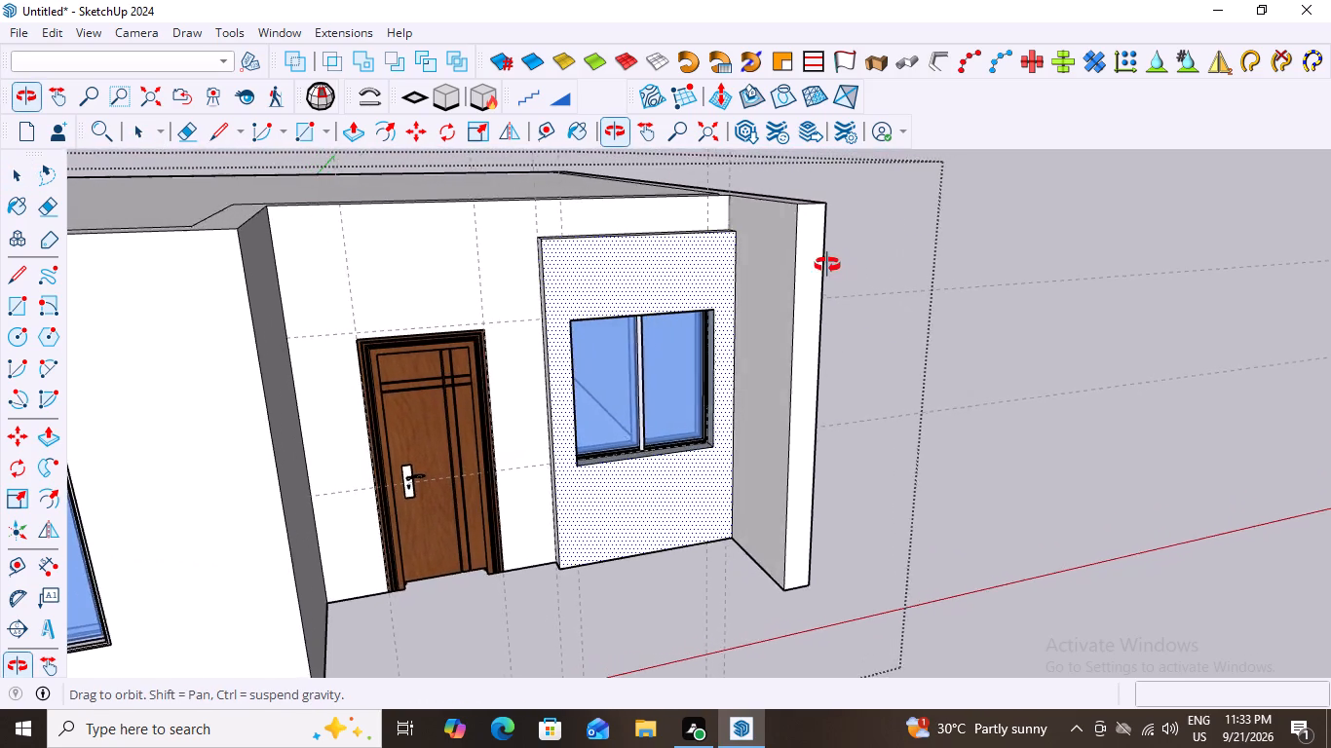
{"action": "middle_click_drag", "start_coordinate": [827, 265], "coordinate": [799, 263]}
{"action": "middle_click_drag", "start_coordinate": [796, 290], "coordinate": [678, 234]}
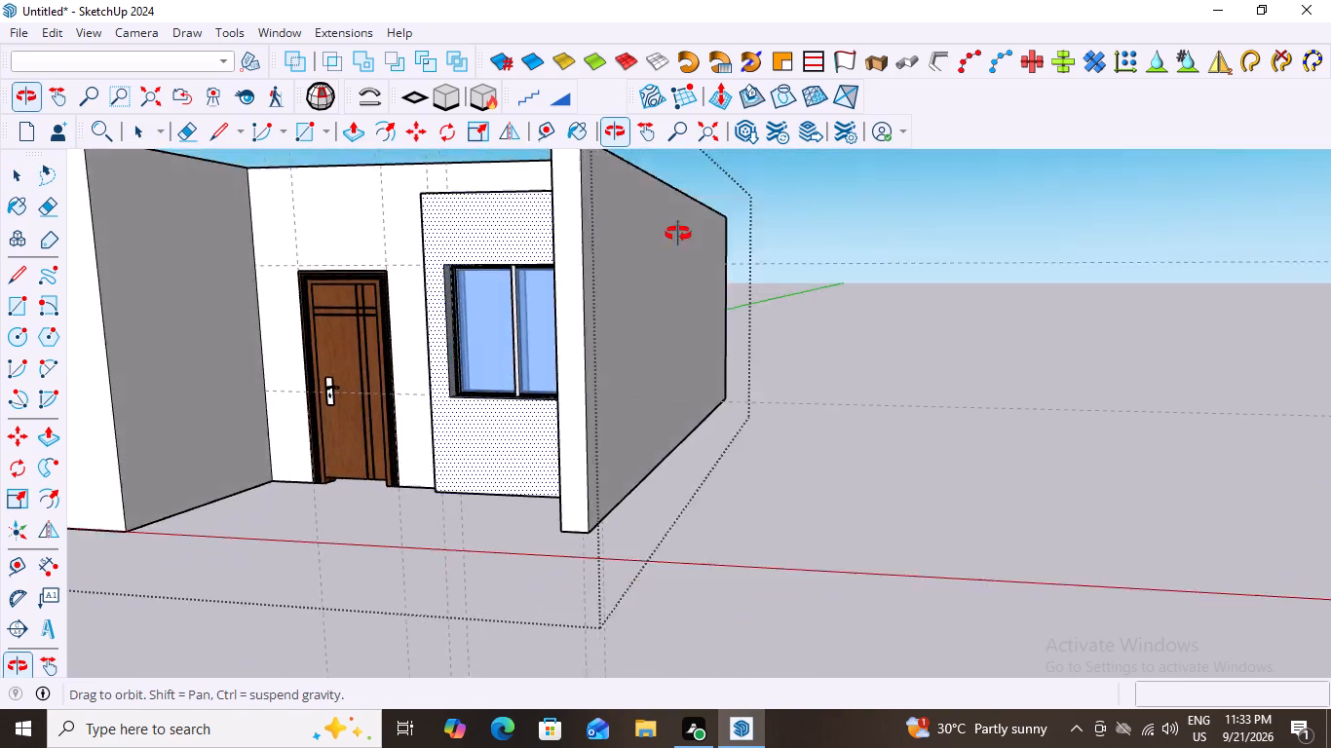
{"action": "middle_click_drag", "start_coordinate": [678, 234], "coordinate": [811, 261]}
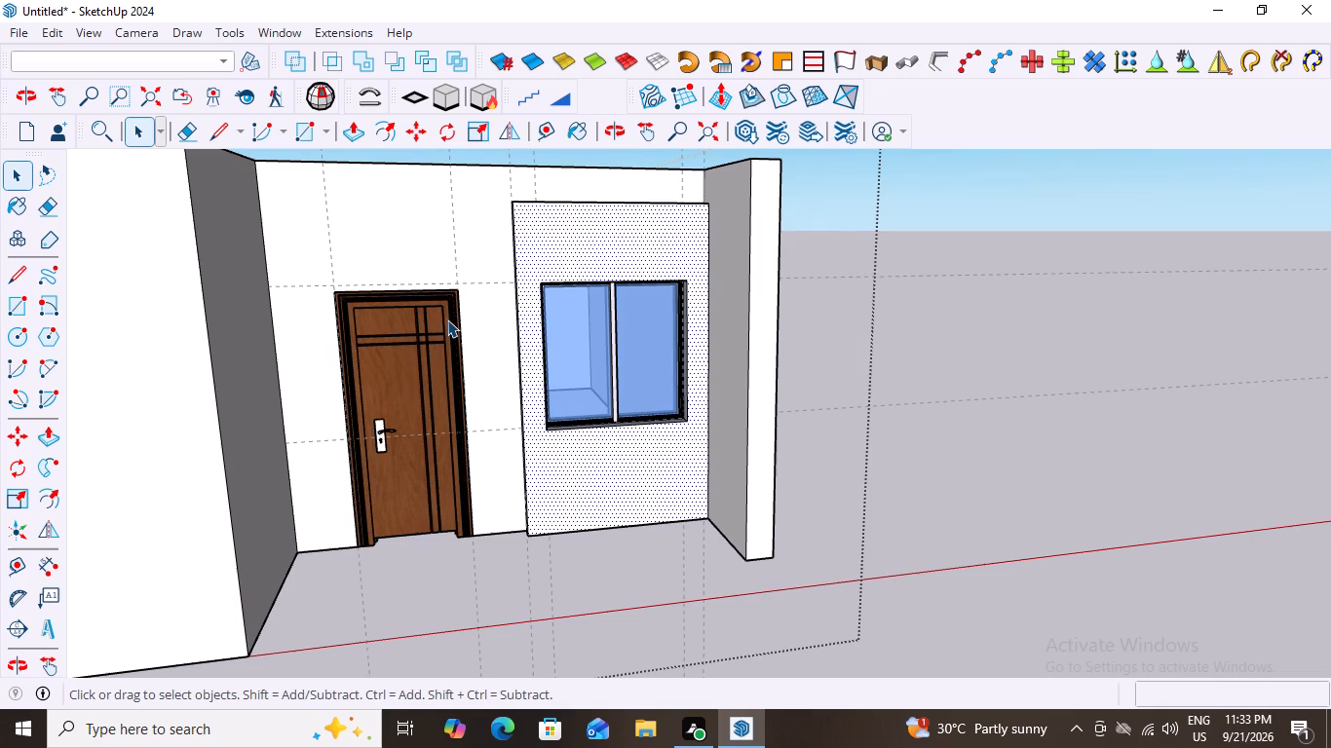
{"action": "scroll", "coordinate": [428, 322], "scroll_direction": "up", "scroll_amount": 1}
{"action": "middle_click_drag", "start_coordinate": [464, 327], "coordinate": [378, 300]}
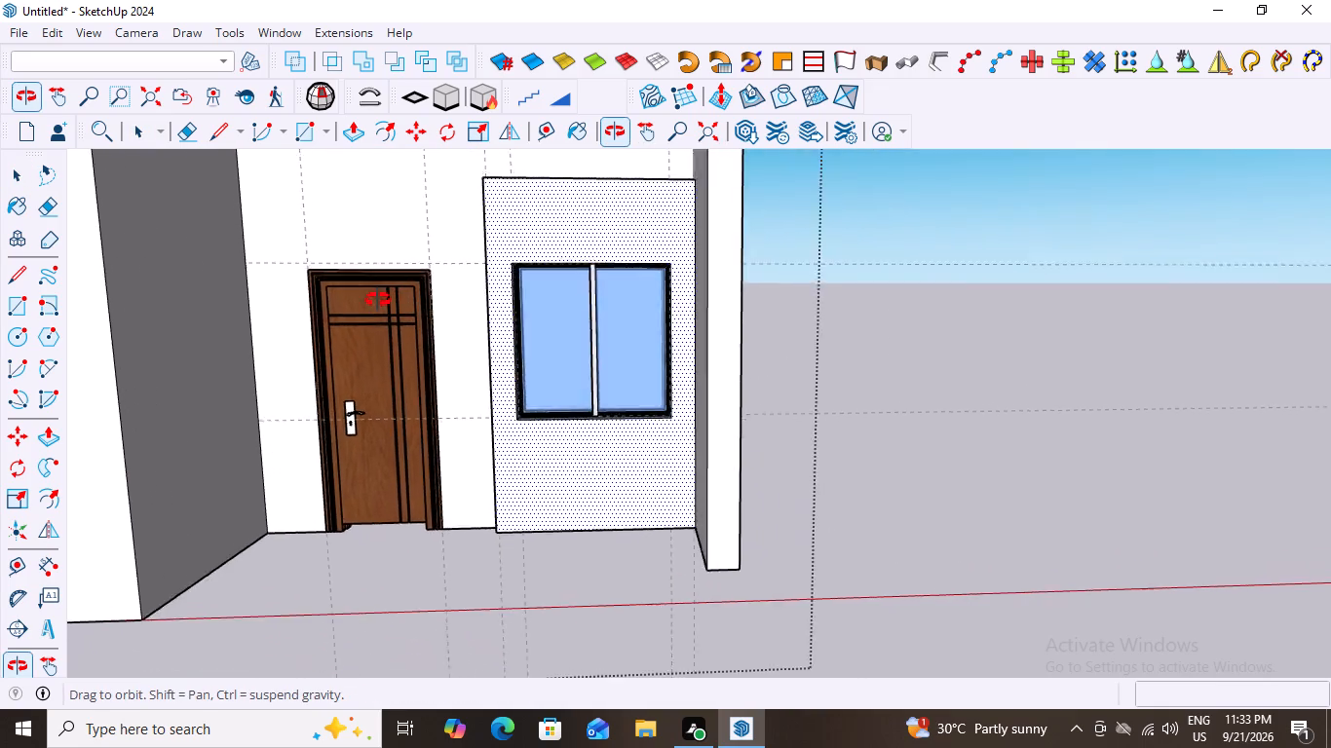
{"action": "middle_click_drag", "start_coordinate": [378, 300], "coordinate": [367, 295]}
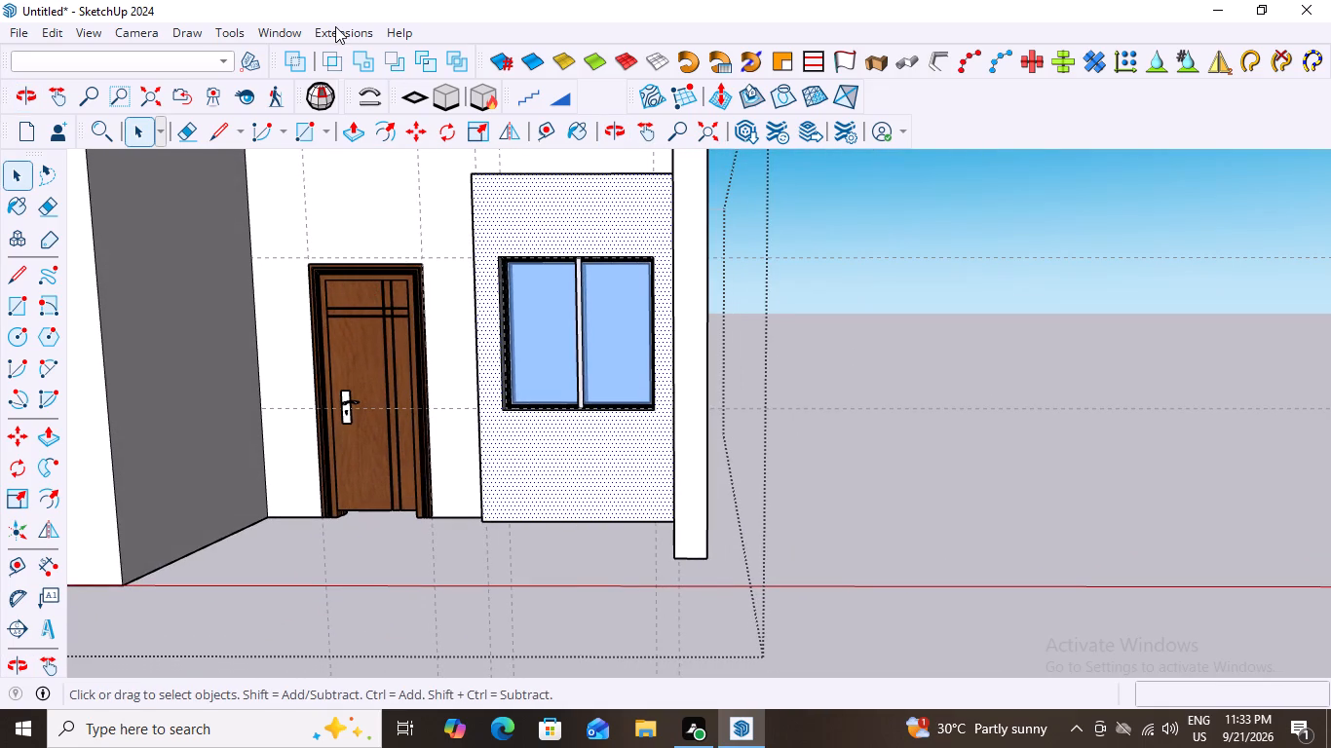
Display the Materials browser for choosing a finish for the raised window panel.
{"action": "left_click", "coordinate": [335, 26]}
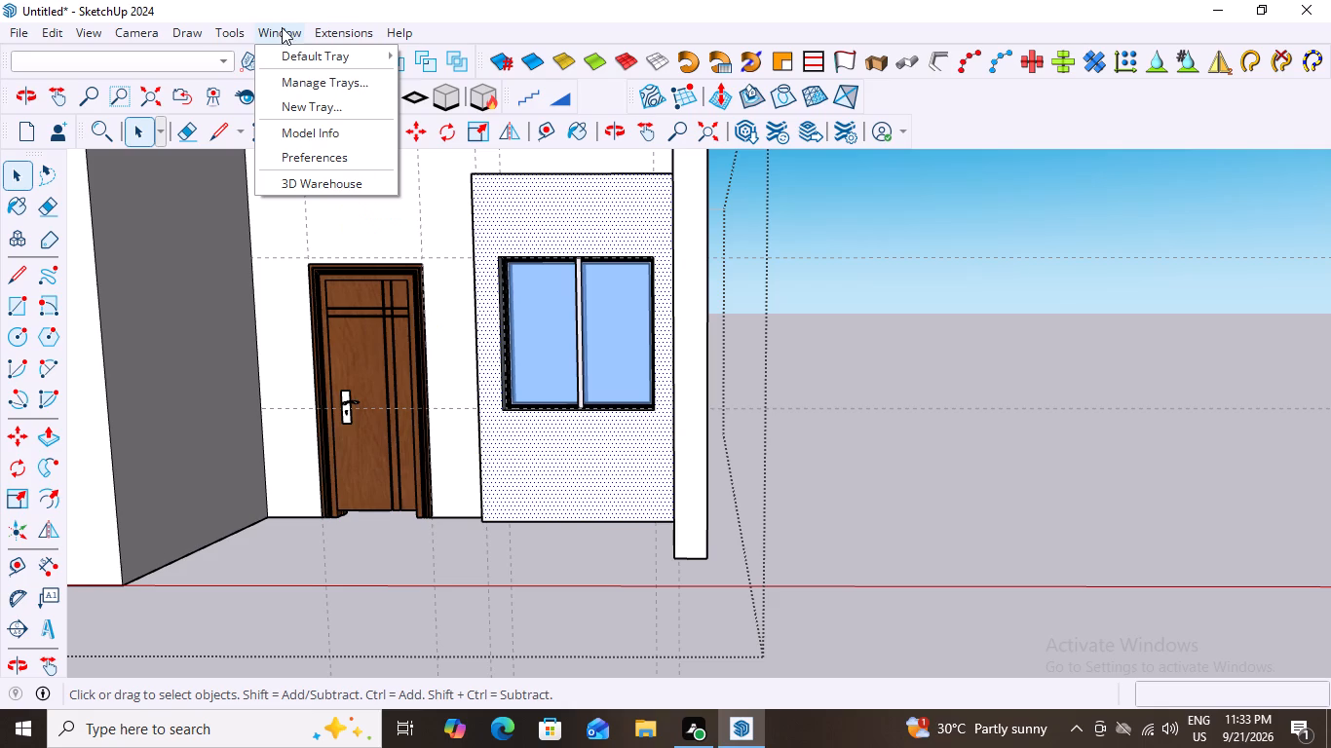
{"action": "left_click", "coordinate": [308, 54]}
{"action": "left_click", "coordinate": [416, 131]}
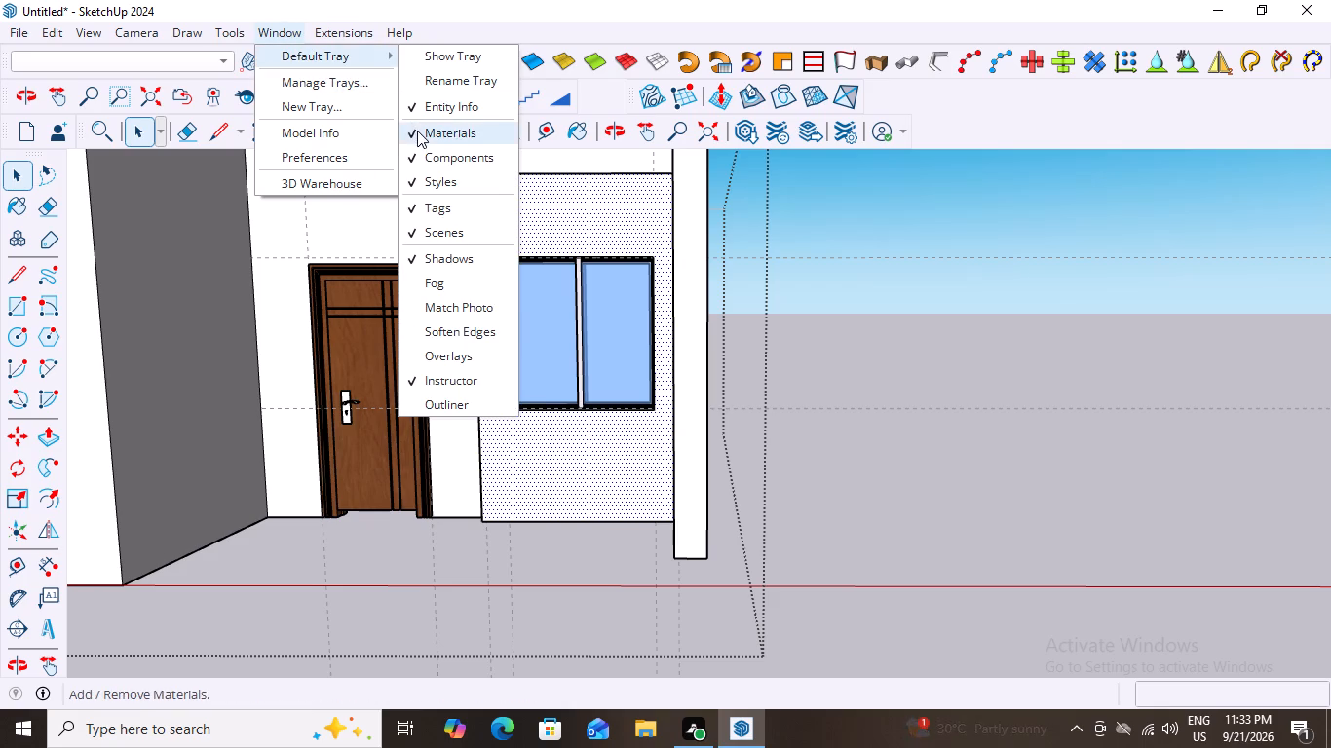
{"action": "left_click", "coordinate": [281, 29]}
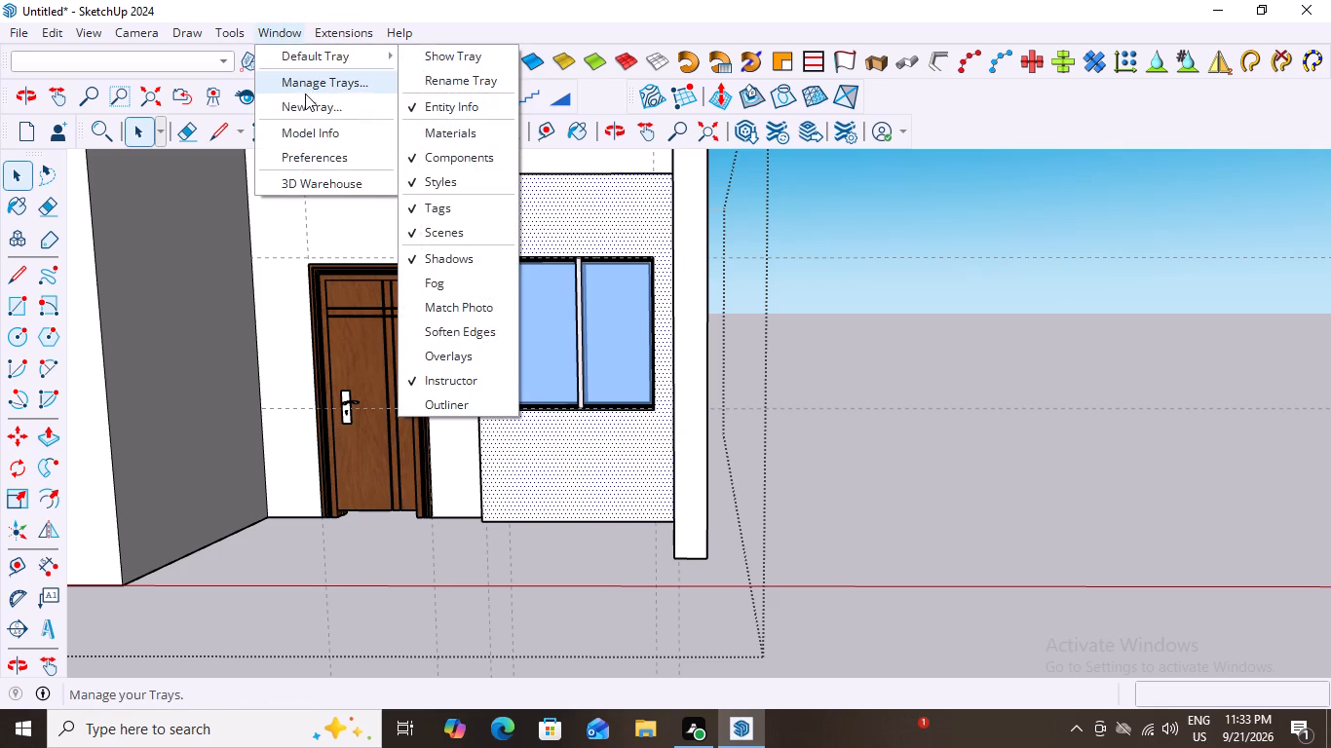
{"action": "left_click", "coordinate": [437, 130]}
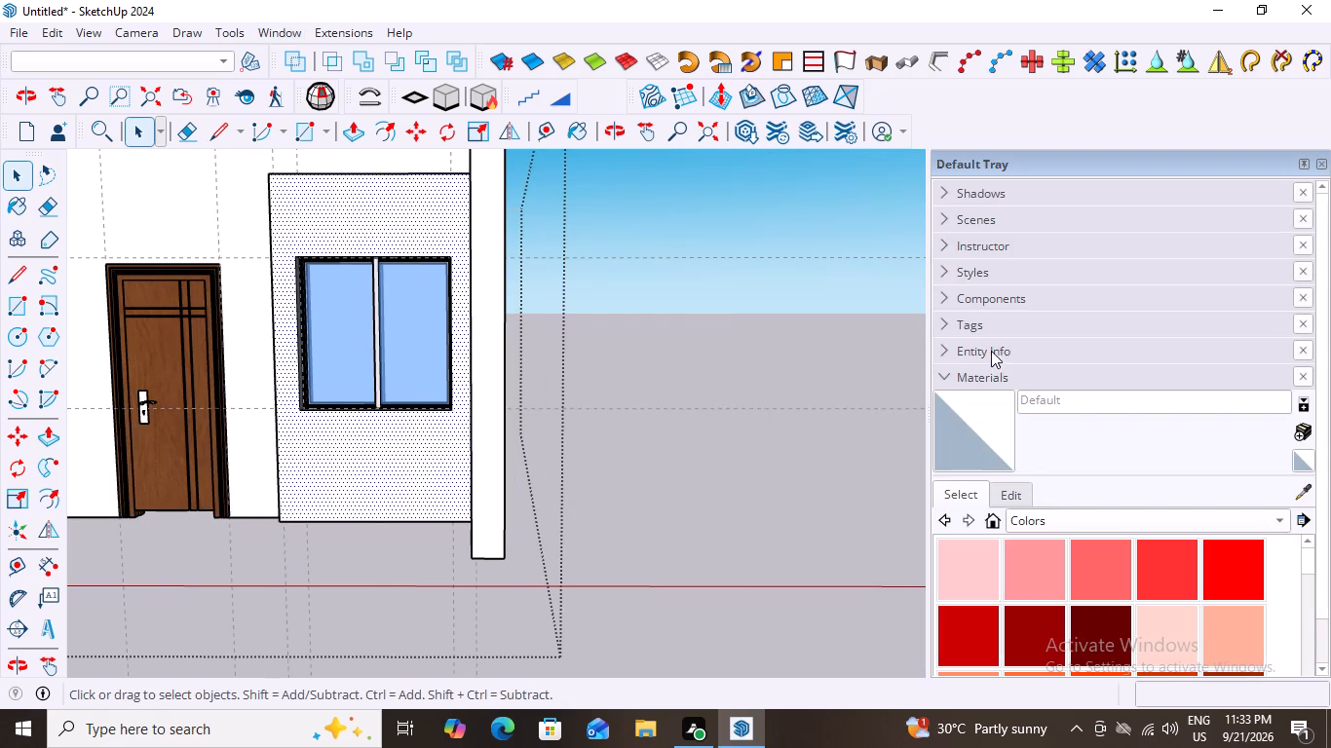
Paint the front face of the raised window panel with Wallpaper Stripe from the Carpet, Fabrics, Leathers, Textiles and Wallpaper collection.
{"action": "scroll", "coordinate": [1098, 448], "scroll_direction": "down", "scroll_amount": 7}
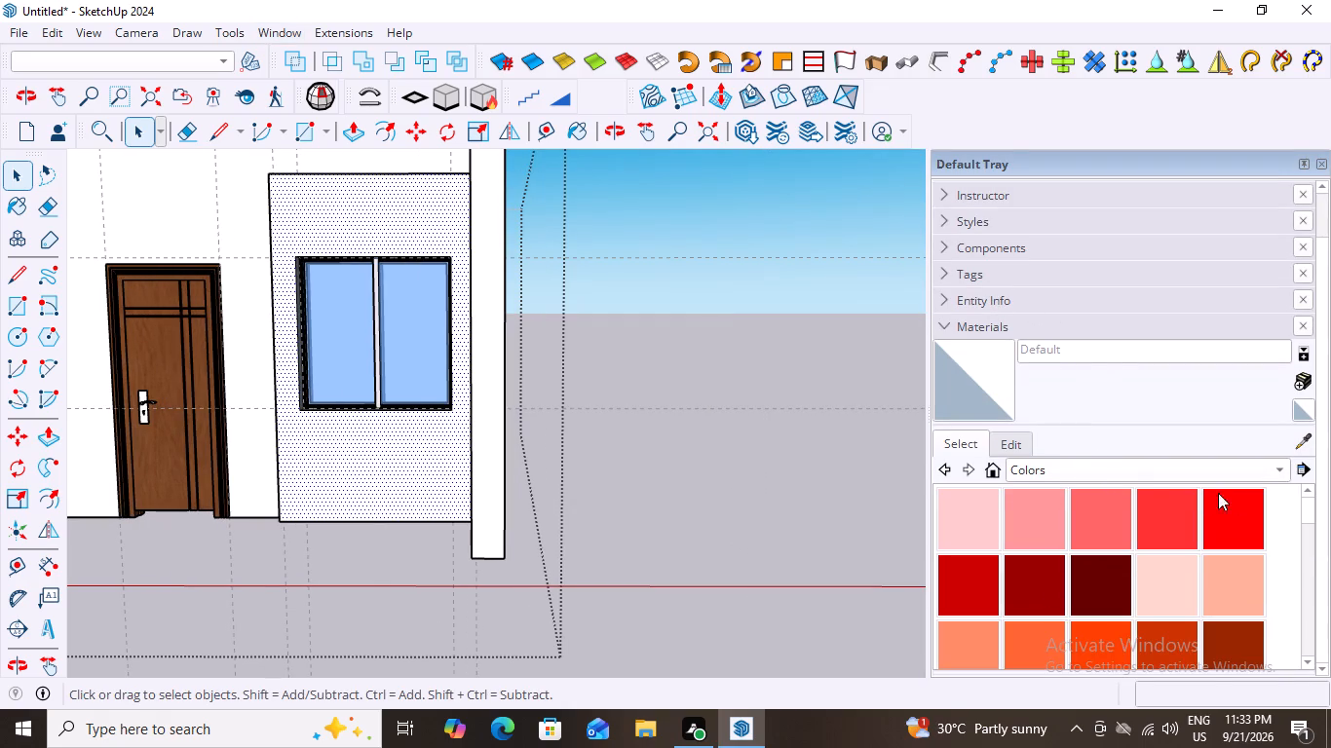
{"action": "scroll", "coordinate": [1281, 467], "scroll_direction": "down", "scroll_amount": 3}
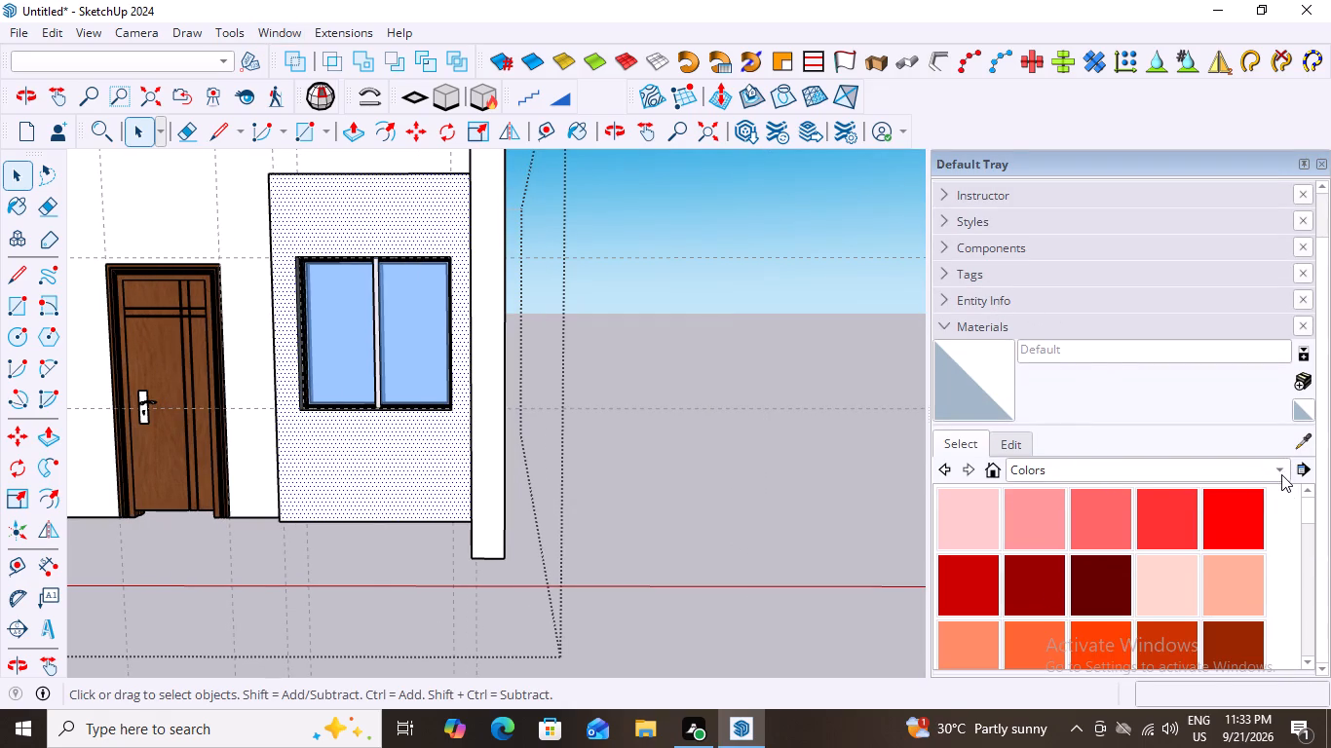
{"action": "left_click", "coordinate": [1281, 474]}
{"action": "scroll", "coordinate": [1098, 497], "scroll_direction": "down", "scroll_amount": 3}
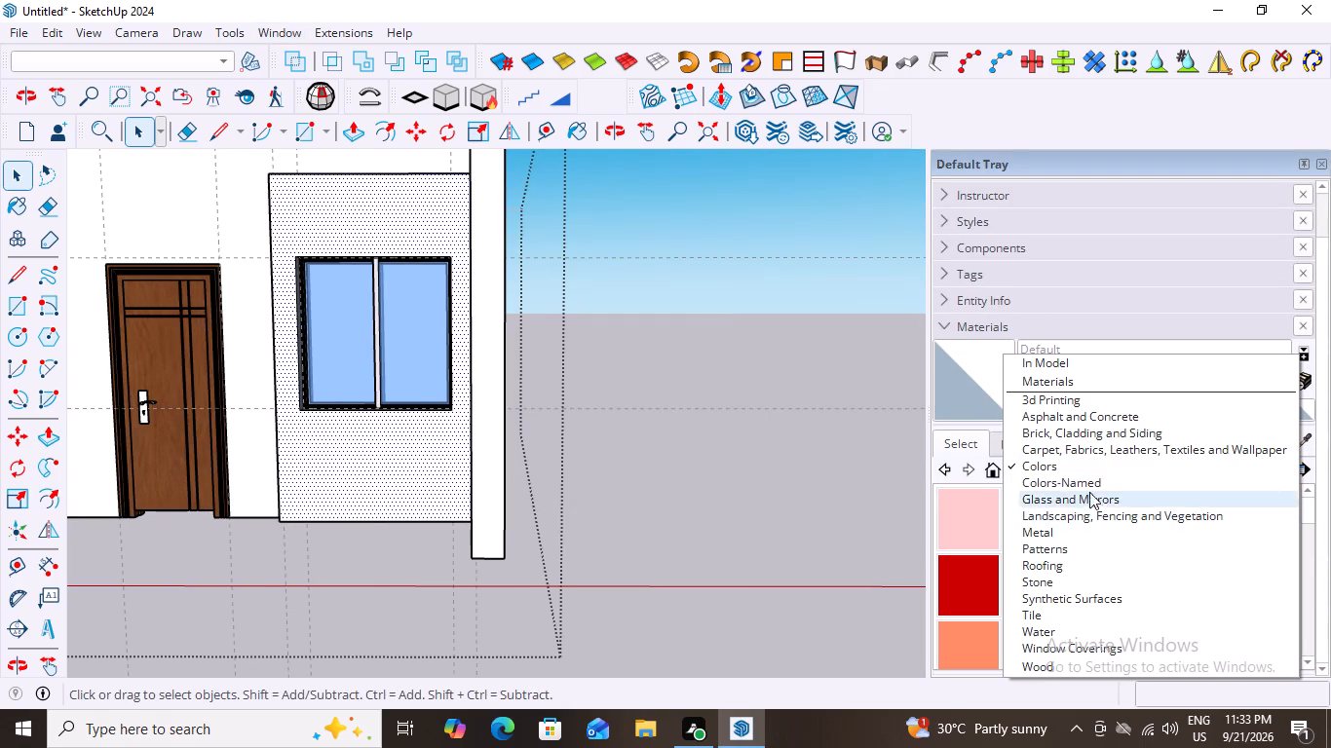
{"action": "left_click", "coordinate": [1061, 455]}
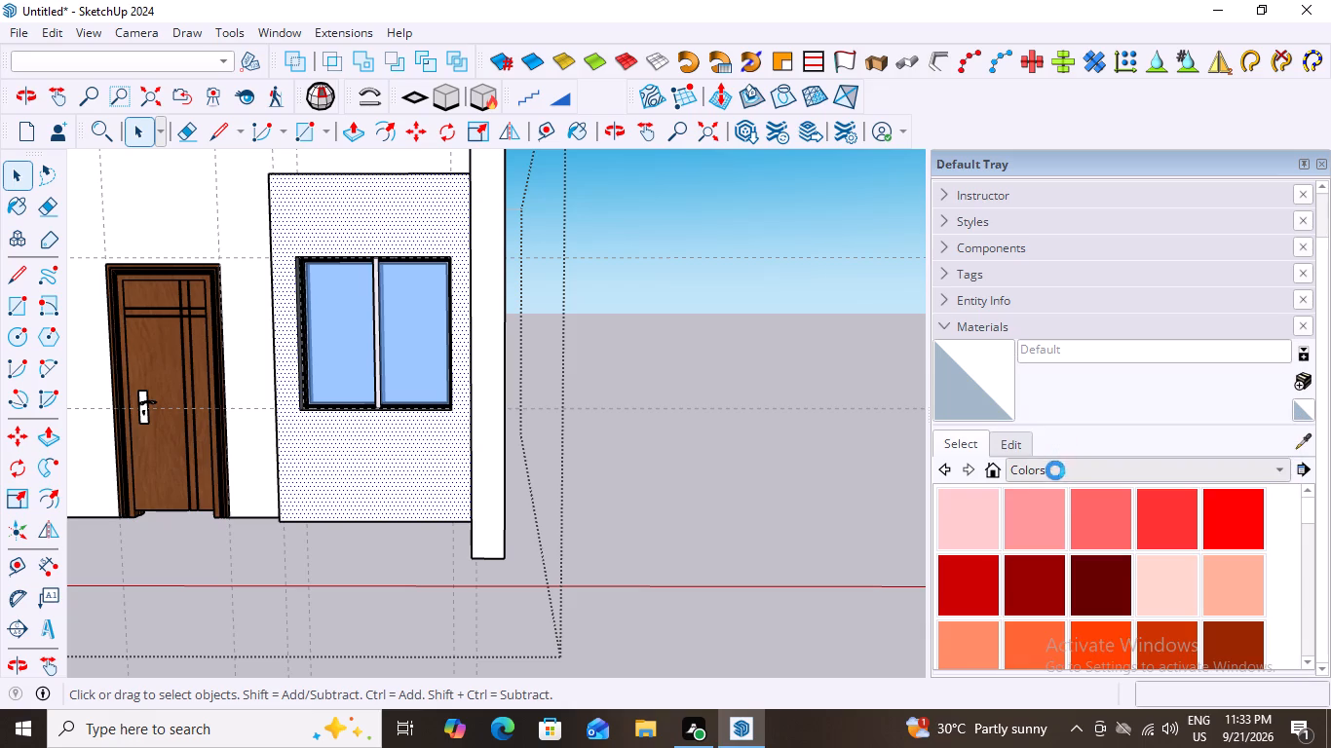
{"action": "scroll", "coordinate": [1057, 470], "scroll_direction": "down", "scroll_amount": 3}
{"action": "scroll", "coordinate": [1078, 551], "scroll_direction": "down", "scroll_amount": 7}
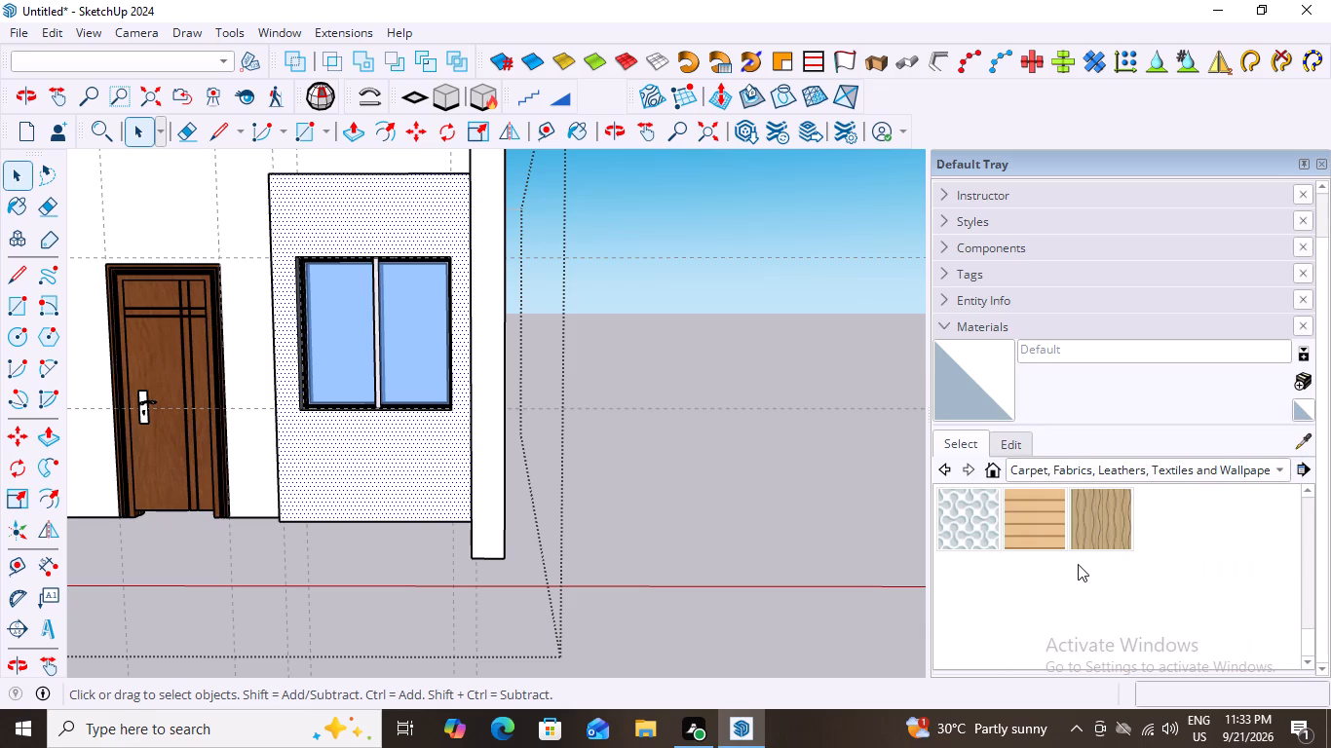
{"action": "scroll", "coordinate": [1046, 525], "scroll_direction": "up", "scroll_amount": 3}
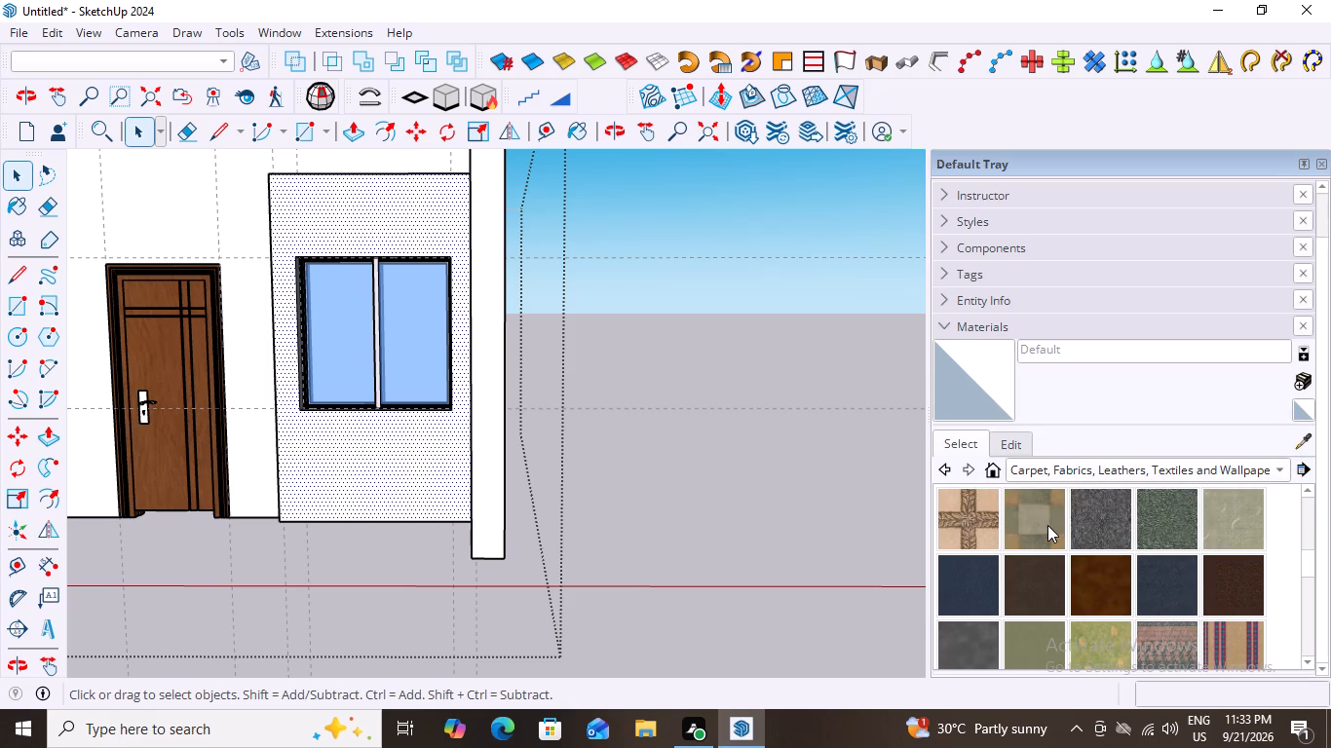
{"action": "scroll", "coordinate": [1047, 525], "scroll_direction": "down", "scroll_amount": 2}
{"action": "left_click", "coordinate": [1042, 571]}
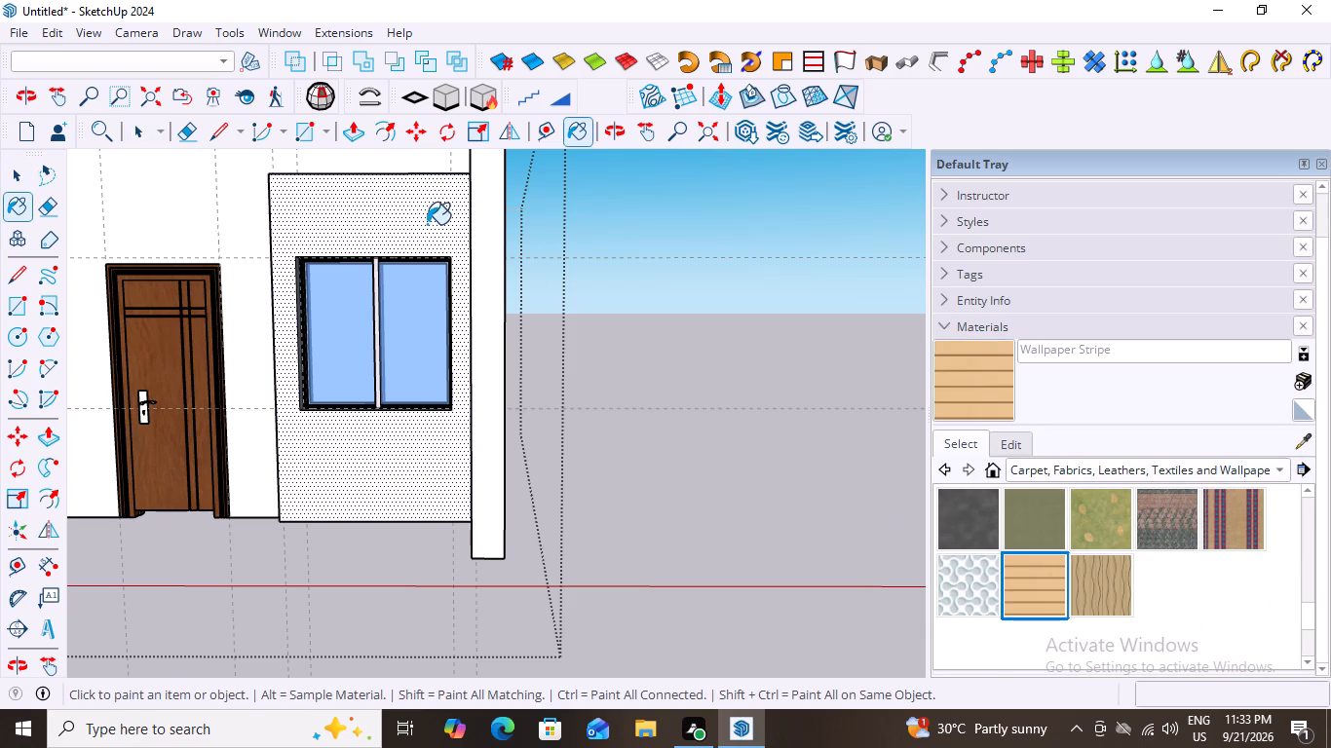
{"action": "left_click", "coordinate": [427, 224]}
Paint the narrow side face and the top face of the raised window panel with Wallpaper Stripe.
{"action": "middle_click_drag", "start_coordinate": [605, 350], "coordinate": [858, 298]}
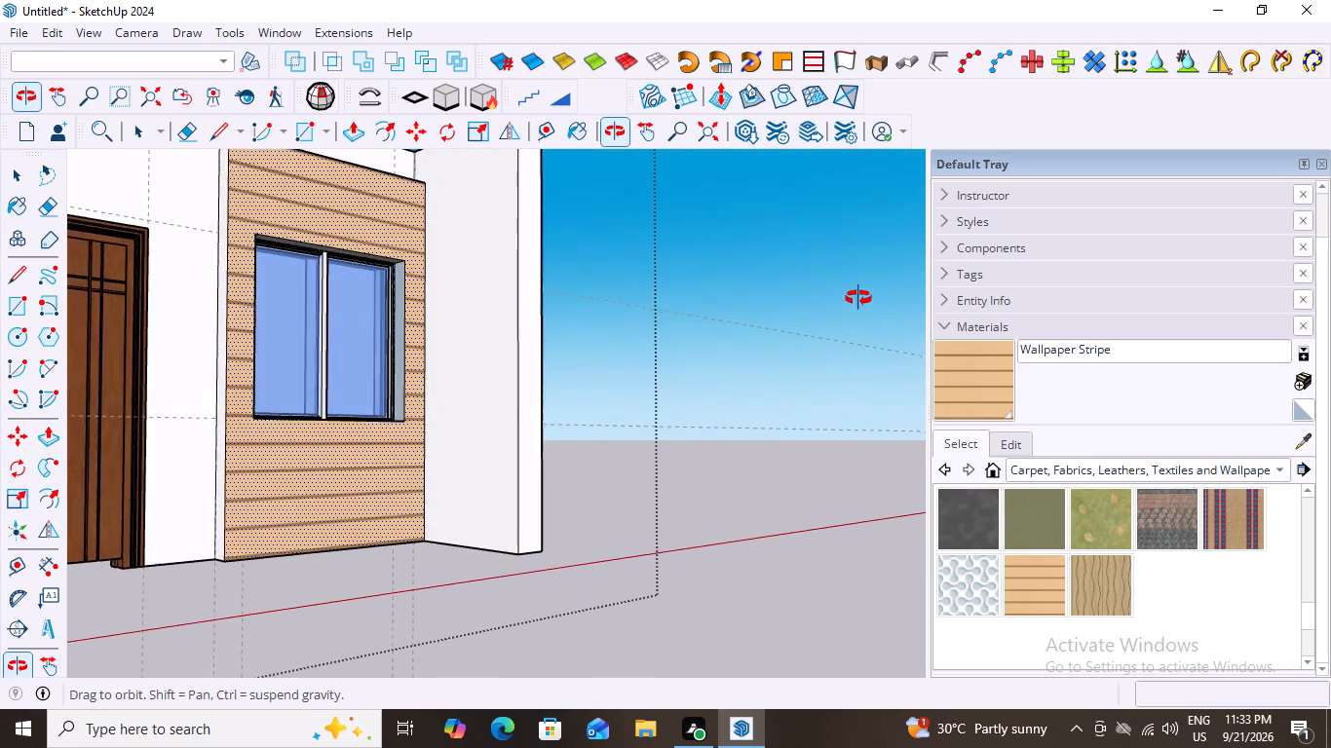
{"action": "middle_click_drag", "start_coordinate": [858, 298], "coordinate": [785, 330]}
{"action": "scroll", "coordinate": [234, 364], "scroll_direction": "up", "scroll_amount": 2}
{"action": "middle_click_drag", "start_coordinate": [234, 364], "coordinate": [285, 368]}
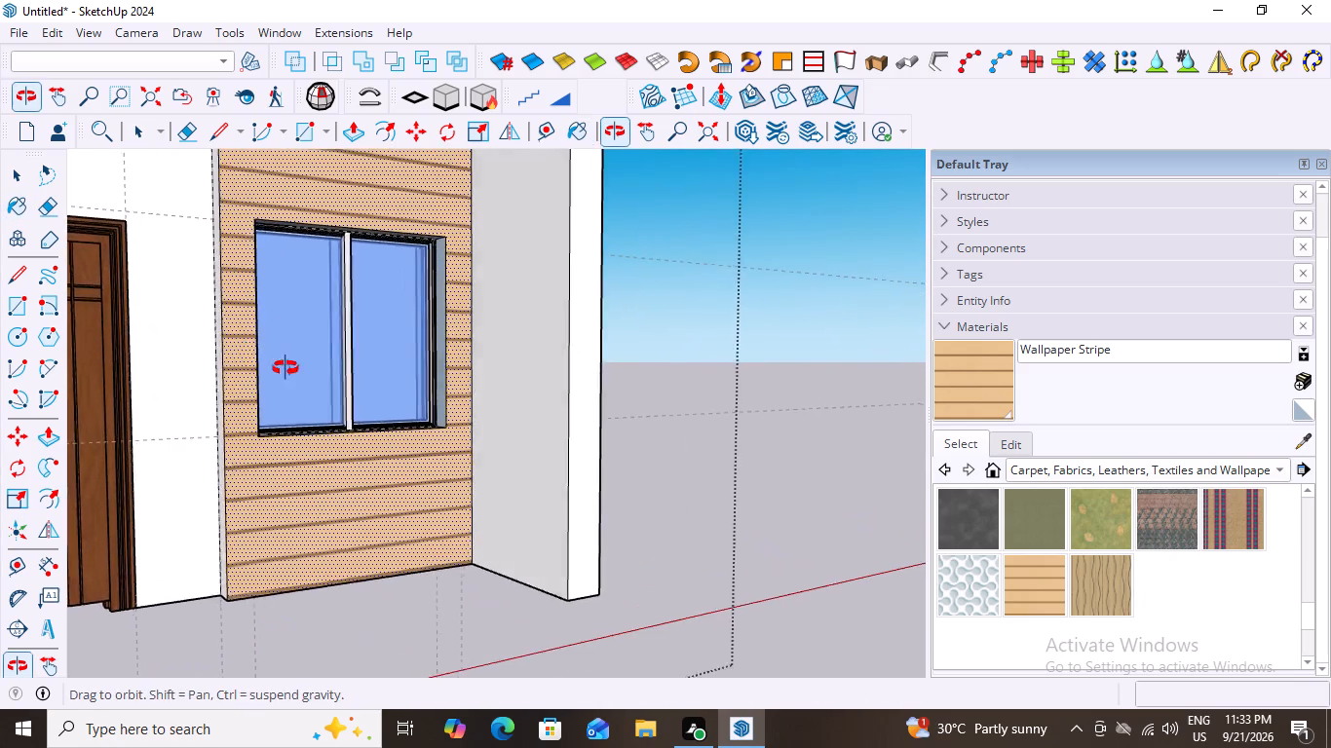
{"action": "middle_click_drag", "start_coordinate": [285, 368], "coordinate": [404, 389]}
{"action": "scroll", "coordinate": [194, 404], "scroll_direction": "up", "scroll_amount": 3}
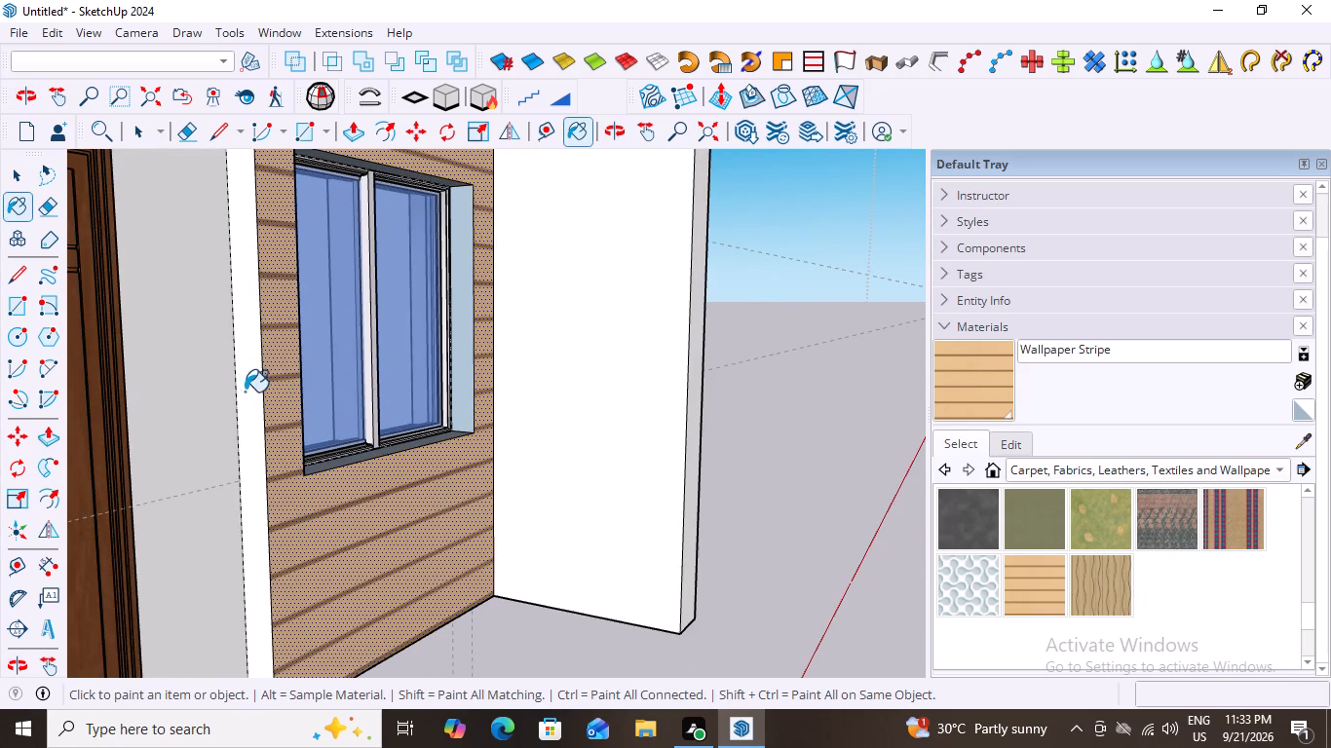
{"action": "left_click", "coordinate": [247, 392]}
{"action": "scroll", "coordinate": [320, 402], "scroll_direction": "down", "scroll_amount": 2}
{"action": "middle_click_drag", "start_coordinate": [411, 416], "coordinate": [177, 454]}
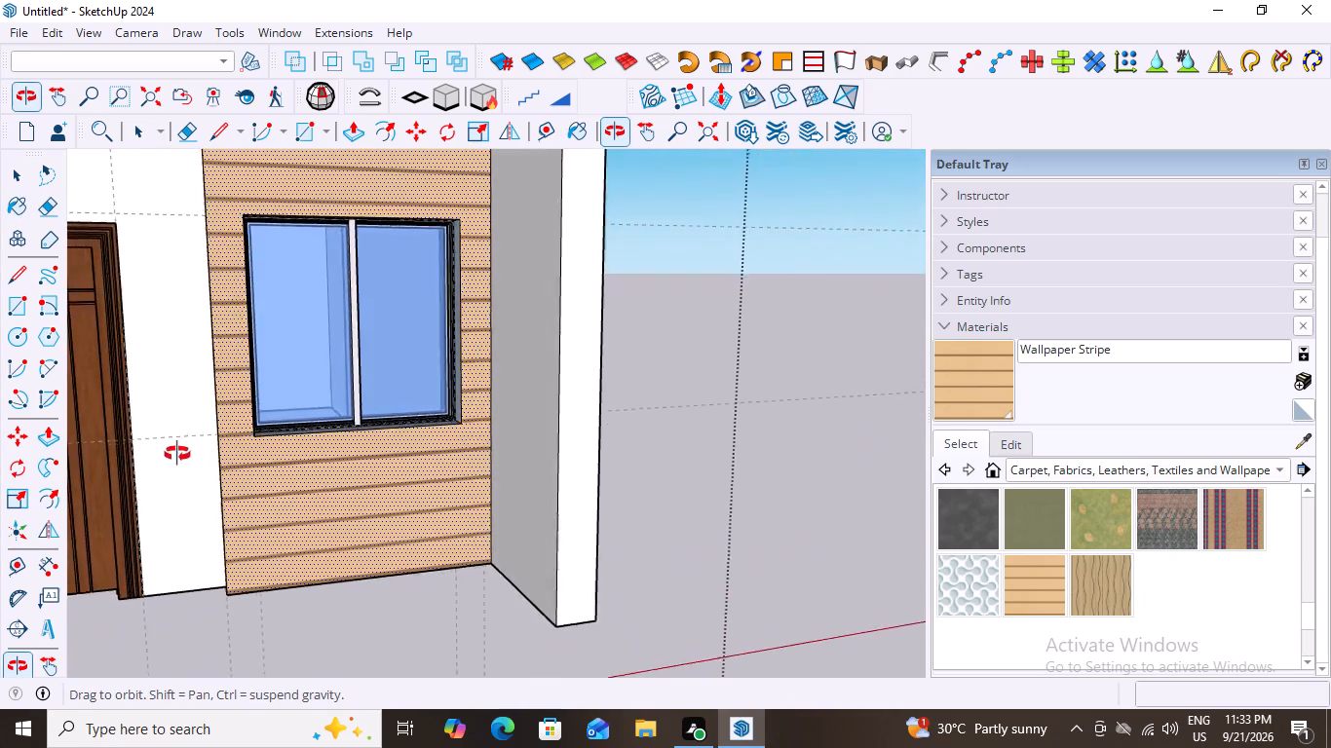
{"action": "middle_click_drag", "start_coordinate": [177, 454], "coordinate": [183, 465]}
{"action": "scroll", "coordinate": [186, 470], "scroll_direction": "down", "scroll_amount": 5}
{"action": "middle_click_drag", "start_coordinate": [284, 394], "coordinate": [312, 533]}
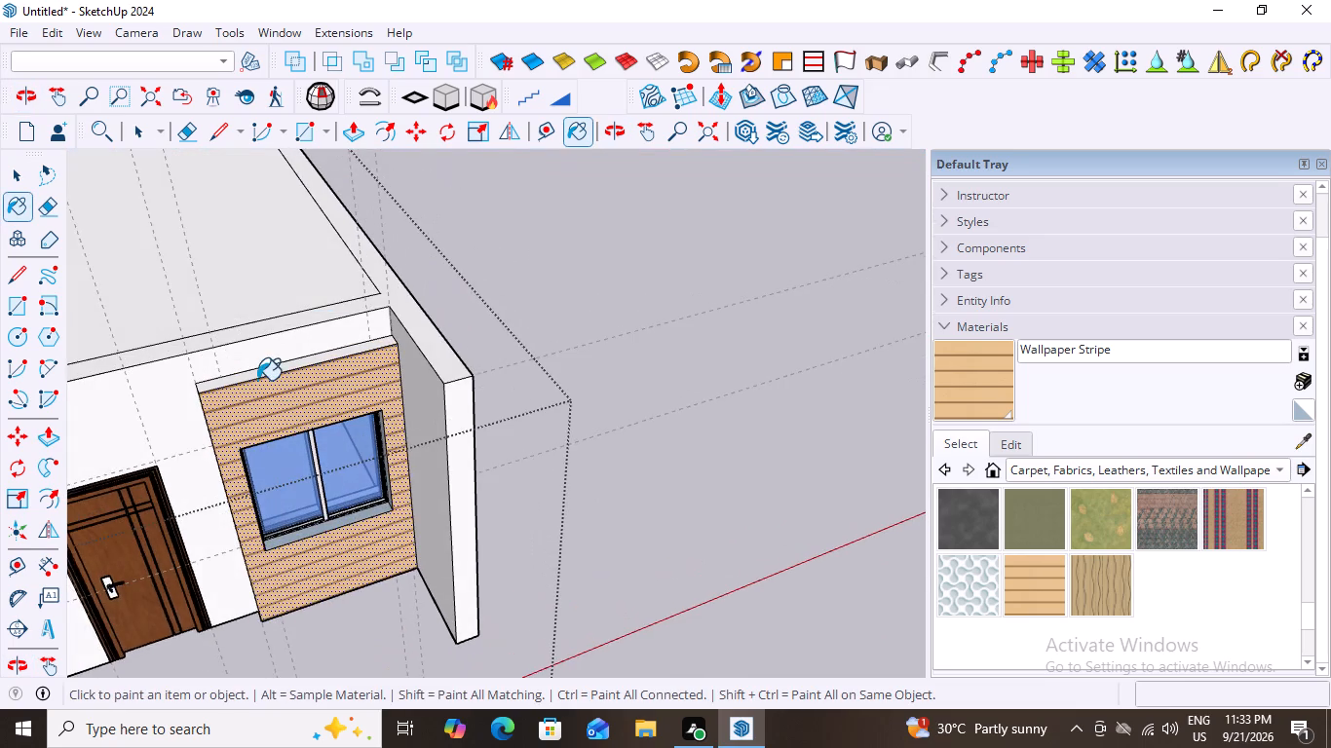
{"action": "scroll", "coordinate": [257, 380], "scroll_direction": "up", "scroll_amount": 2}
{"action": "left_click", "coordinate": [301, 363]}
Examine the painted window panel and the neighbouring door and walls from low and front angles.
{"action": "middle_click_drag", "start_coordinate": [356, 431], "coordinate": [452, 195]}
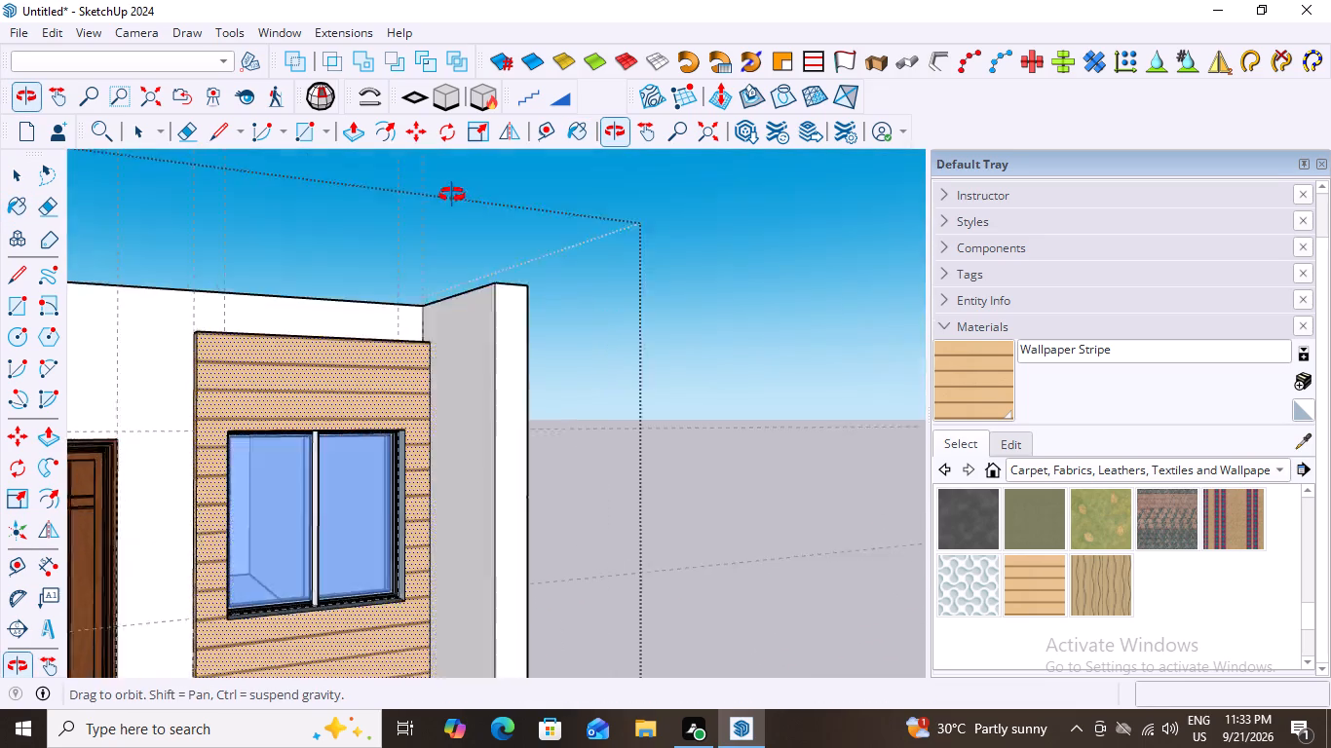
{"action": "middle_click_drag", "start_coordinate": [452, 195], "coordinate": [360, 154]}
{"action": "scroll", "coordinate": [409, 284], "scroll_direction": "down", "scroll_amount": 8}
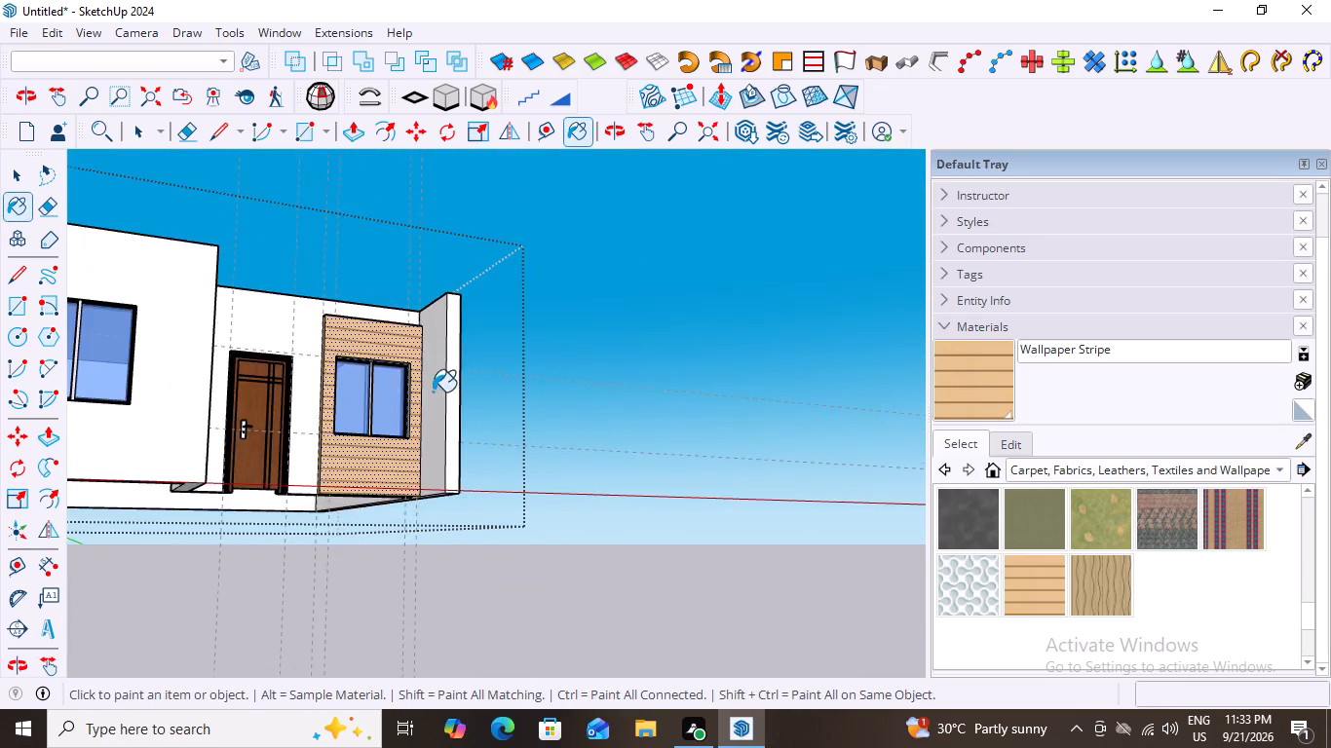
{"action": "scroll", "coordinate": [433, 392], "scroll_direction": "down", "scroll_amount": 2}
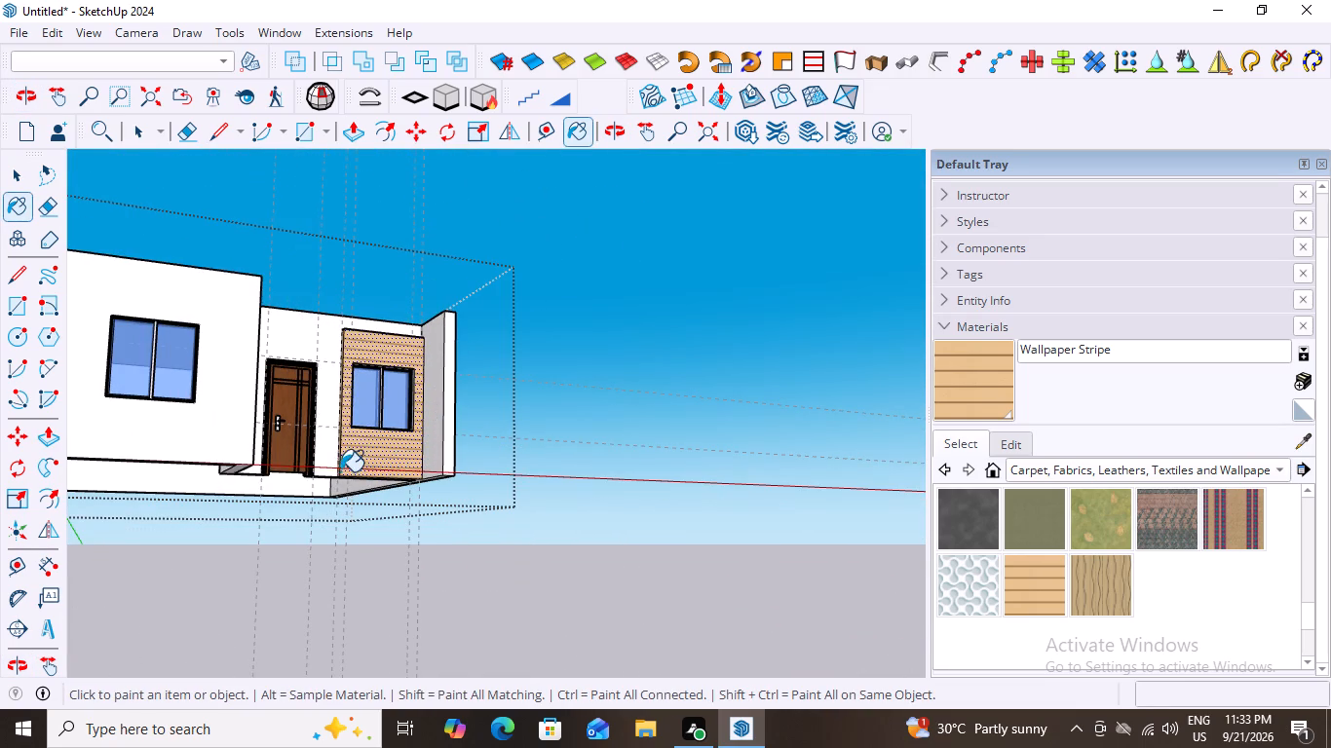
{"action": "middle_click_drag", "start_coordinate": [340, 471], "coordinate": [353, 536]}
{"action": "scroll", "coordinate": [433, 465], "scroll_direction": "up", "scroll_amount": 4}
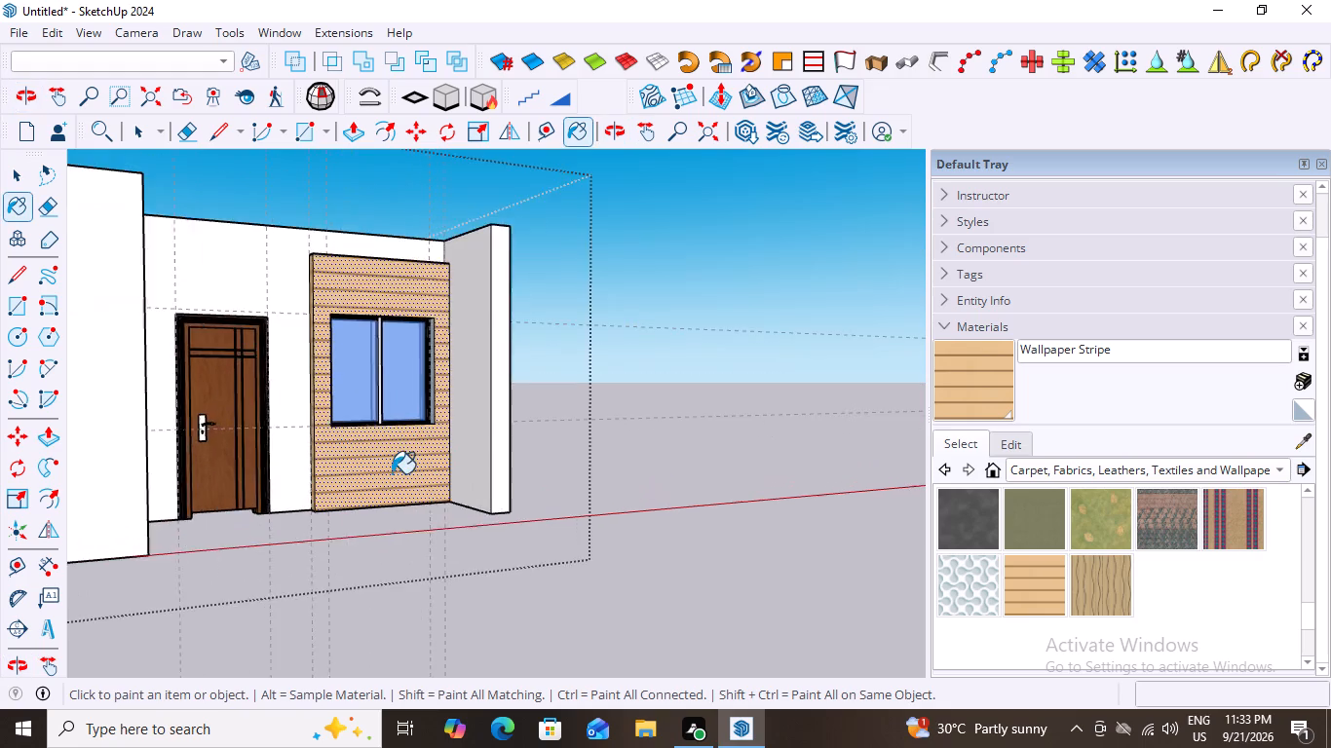
{"action": "scroll", "coordinate": [392, 473], "scroll_direction": "up", "scroll_amount": 8}
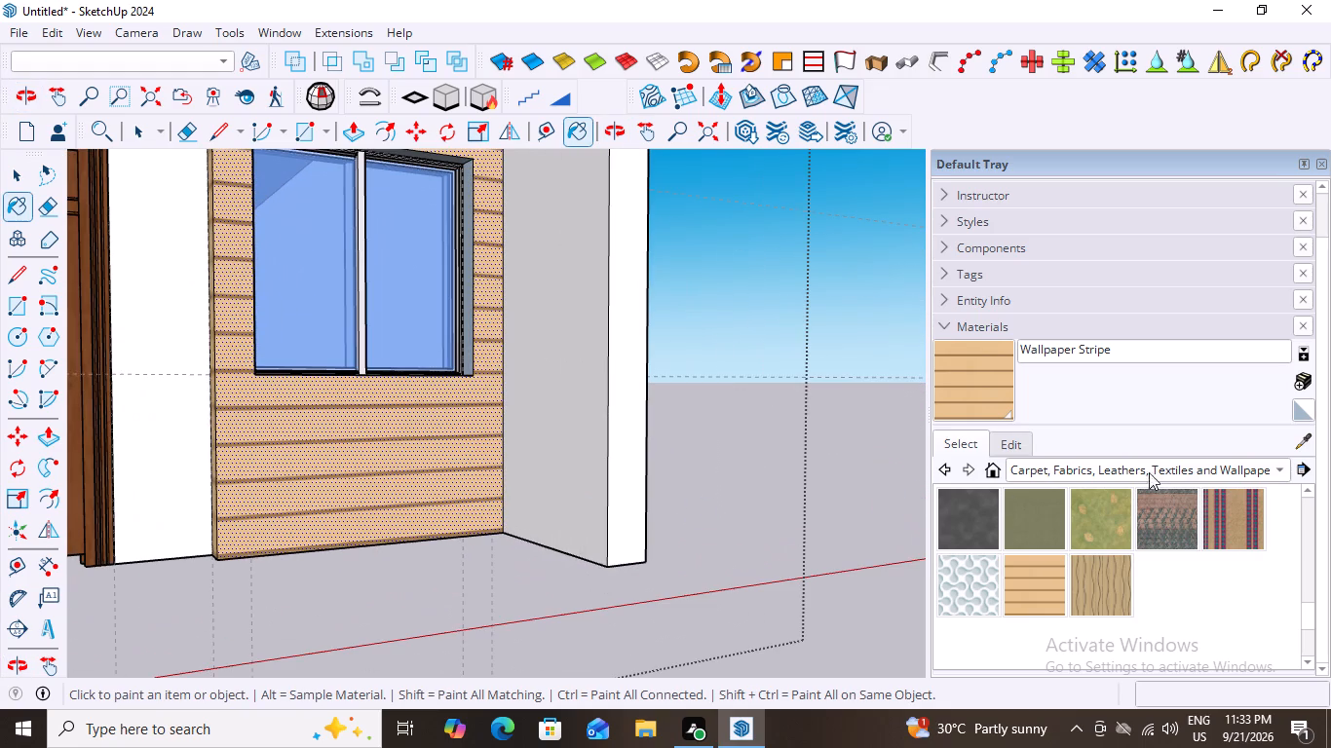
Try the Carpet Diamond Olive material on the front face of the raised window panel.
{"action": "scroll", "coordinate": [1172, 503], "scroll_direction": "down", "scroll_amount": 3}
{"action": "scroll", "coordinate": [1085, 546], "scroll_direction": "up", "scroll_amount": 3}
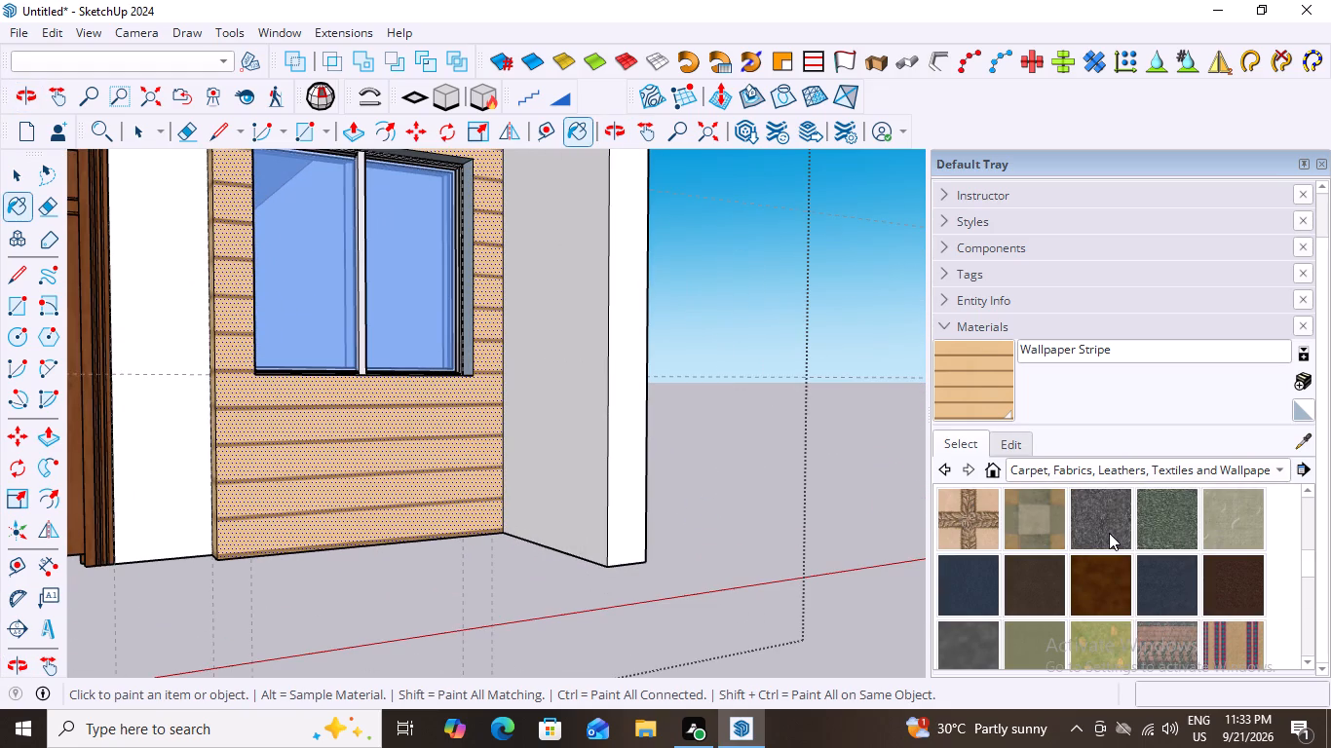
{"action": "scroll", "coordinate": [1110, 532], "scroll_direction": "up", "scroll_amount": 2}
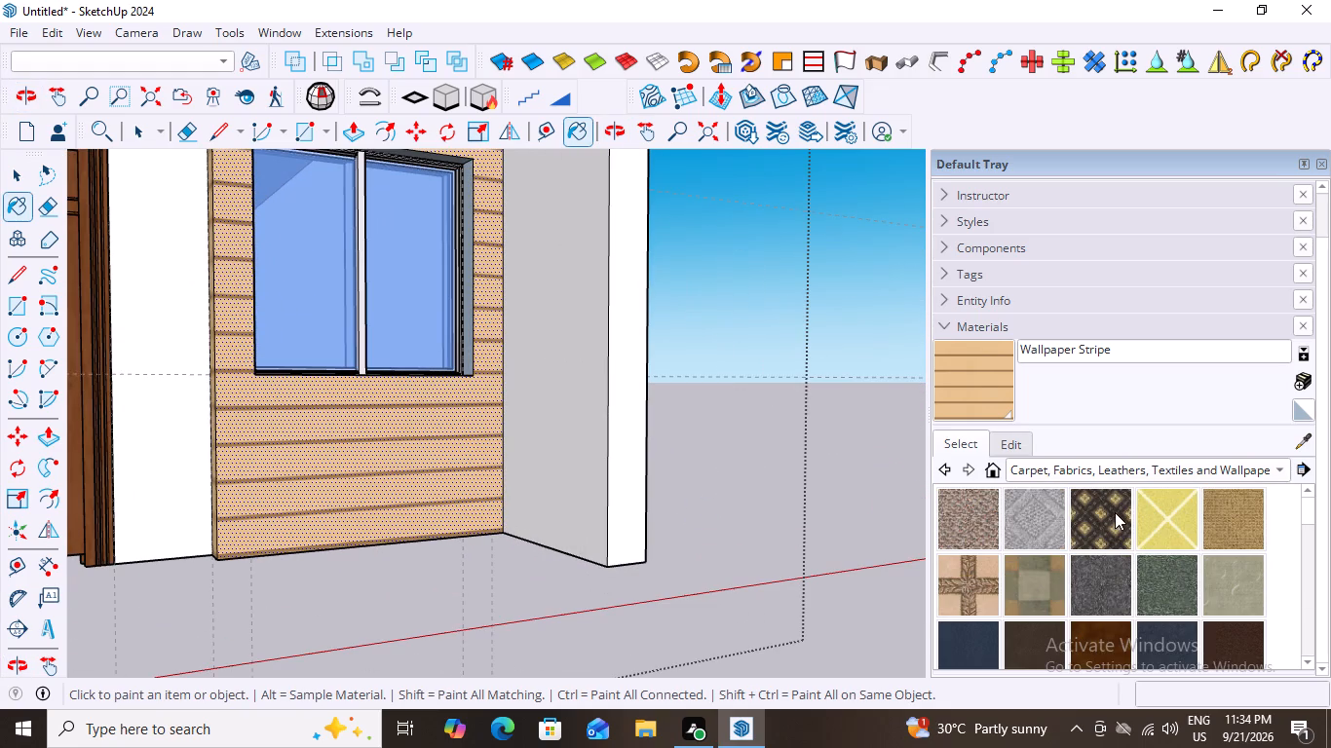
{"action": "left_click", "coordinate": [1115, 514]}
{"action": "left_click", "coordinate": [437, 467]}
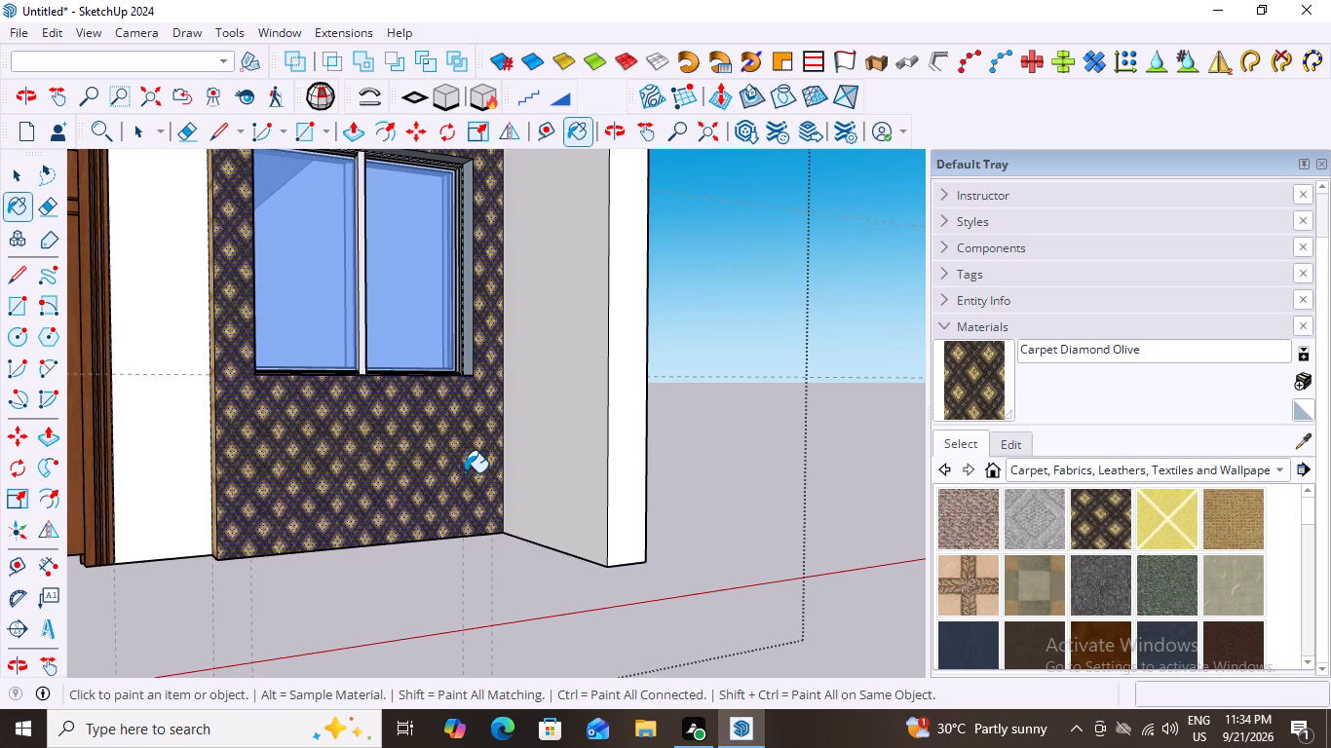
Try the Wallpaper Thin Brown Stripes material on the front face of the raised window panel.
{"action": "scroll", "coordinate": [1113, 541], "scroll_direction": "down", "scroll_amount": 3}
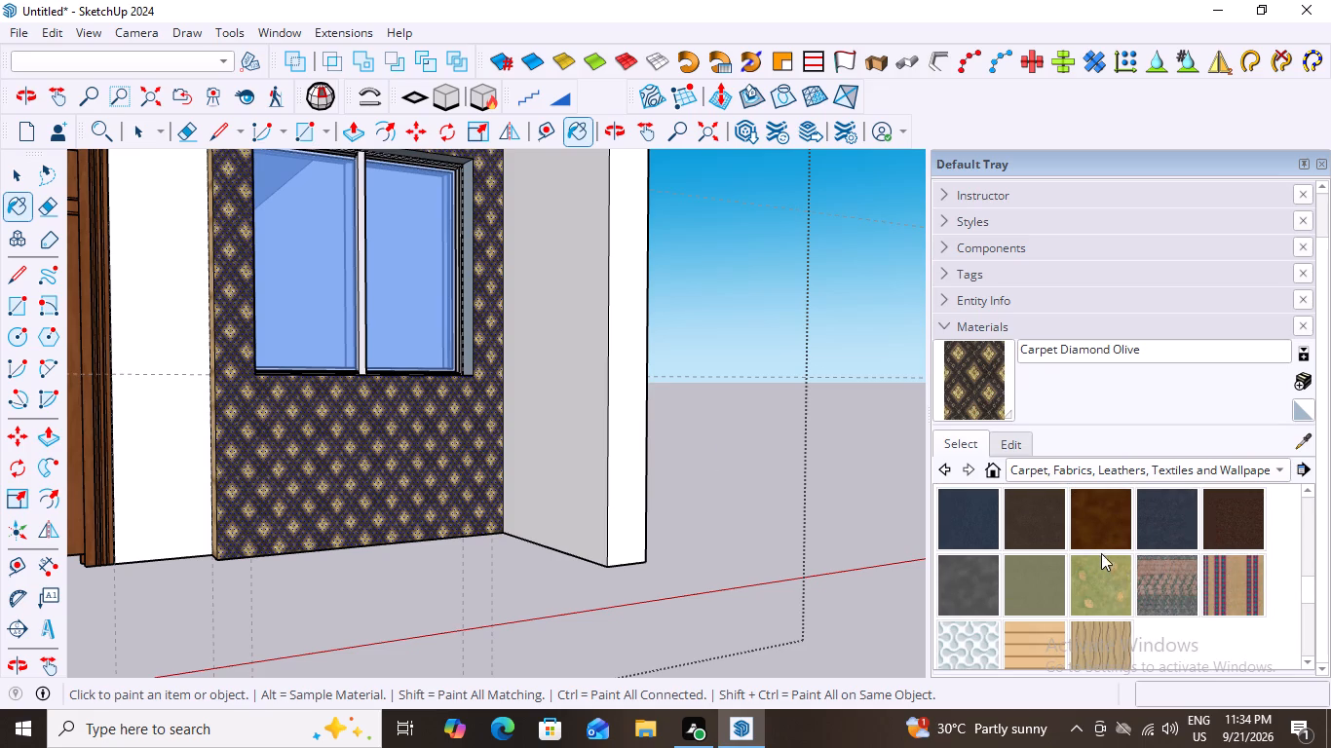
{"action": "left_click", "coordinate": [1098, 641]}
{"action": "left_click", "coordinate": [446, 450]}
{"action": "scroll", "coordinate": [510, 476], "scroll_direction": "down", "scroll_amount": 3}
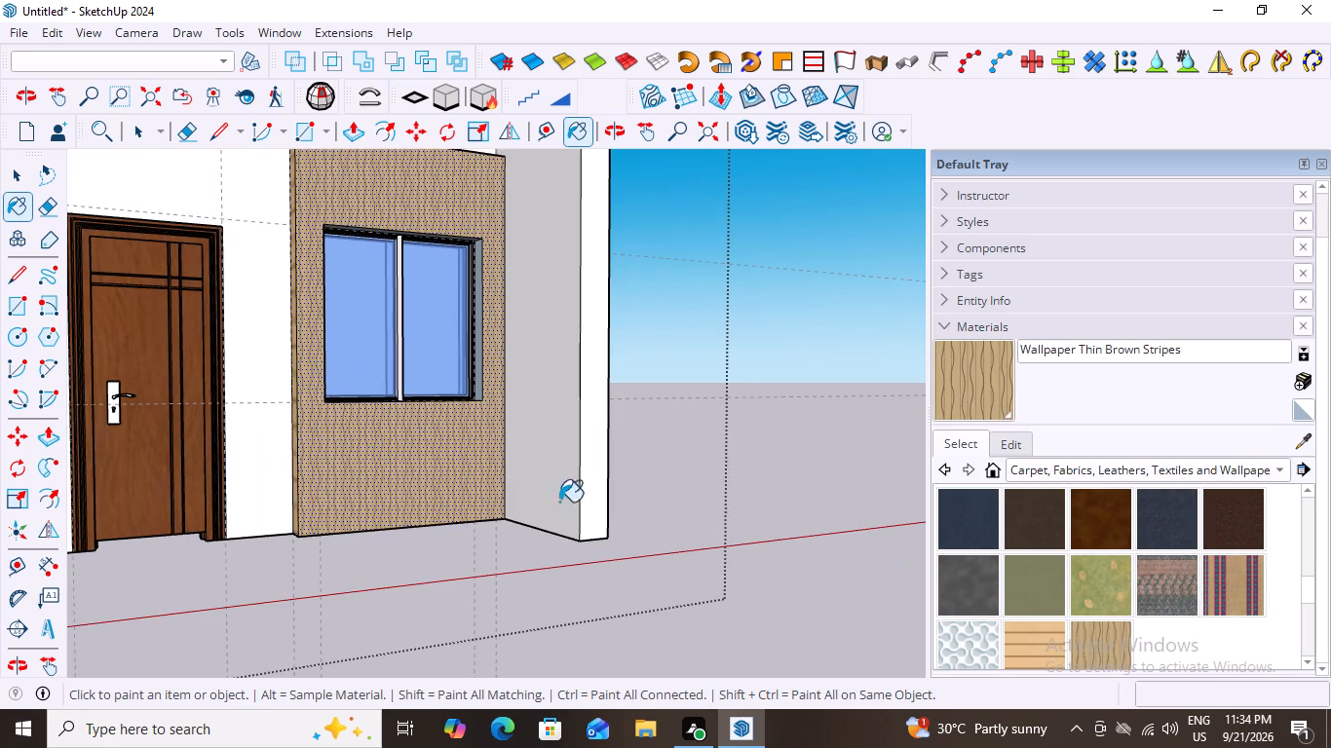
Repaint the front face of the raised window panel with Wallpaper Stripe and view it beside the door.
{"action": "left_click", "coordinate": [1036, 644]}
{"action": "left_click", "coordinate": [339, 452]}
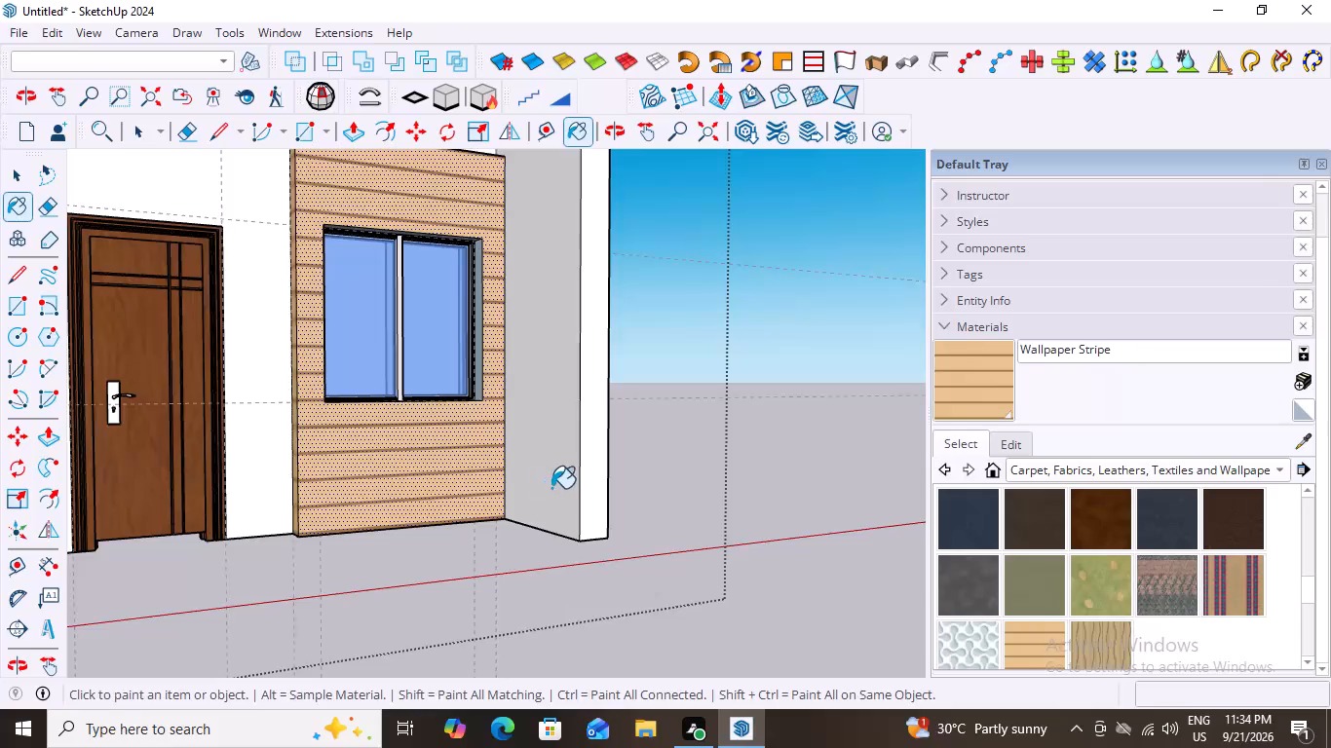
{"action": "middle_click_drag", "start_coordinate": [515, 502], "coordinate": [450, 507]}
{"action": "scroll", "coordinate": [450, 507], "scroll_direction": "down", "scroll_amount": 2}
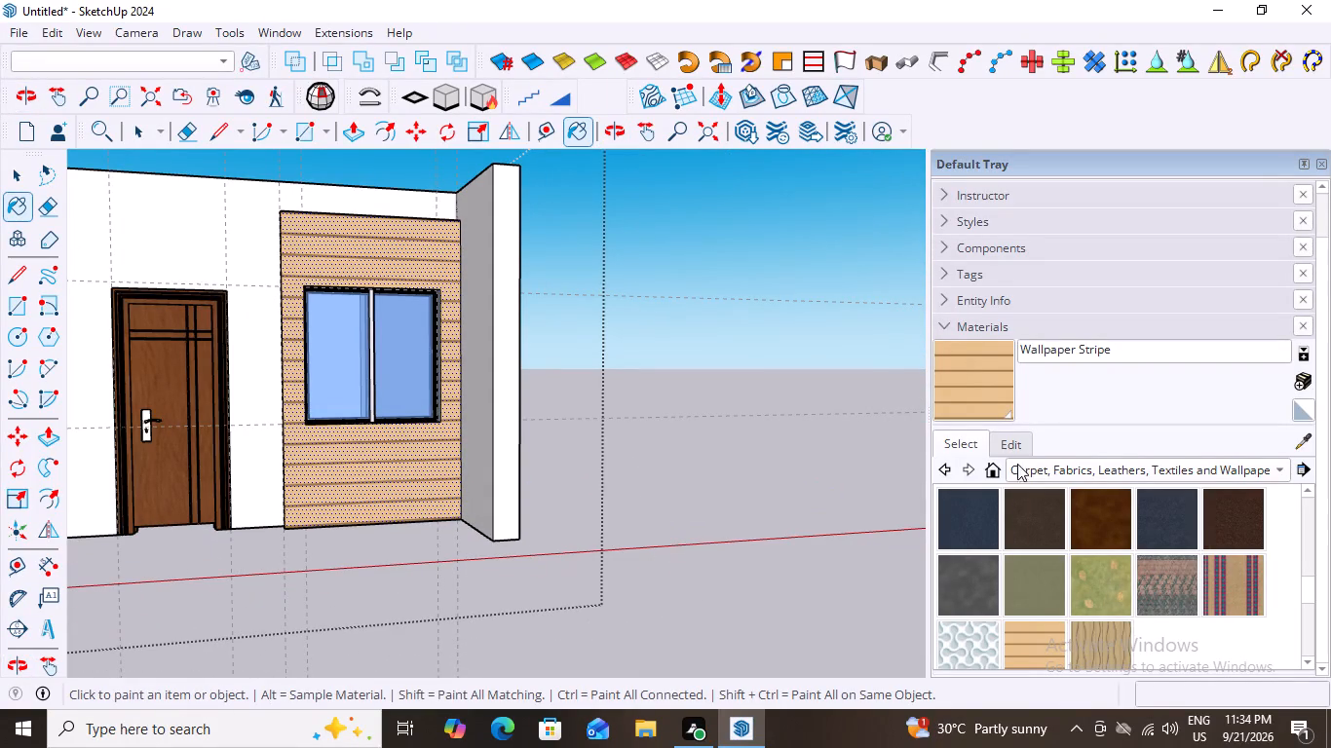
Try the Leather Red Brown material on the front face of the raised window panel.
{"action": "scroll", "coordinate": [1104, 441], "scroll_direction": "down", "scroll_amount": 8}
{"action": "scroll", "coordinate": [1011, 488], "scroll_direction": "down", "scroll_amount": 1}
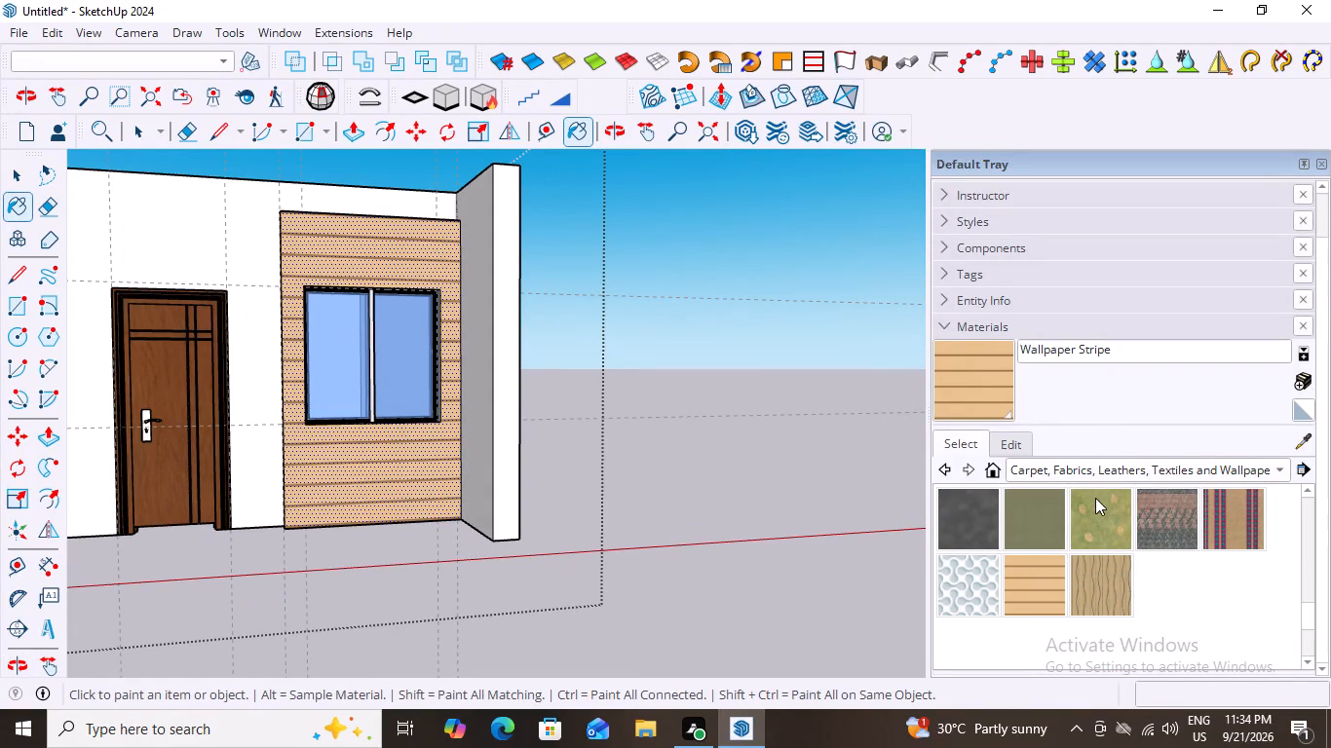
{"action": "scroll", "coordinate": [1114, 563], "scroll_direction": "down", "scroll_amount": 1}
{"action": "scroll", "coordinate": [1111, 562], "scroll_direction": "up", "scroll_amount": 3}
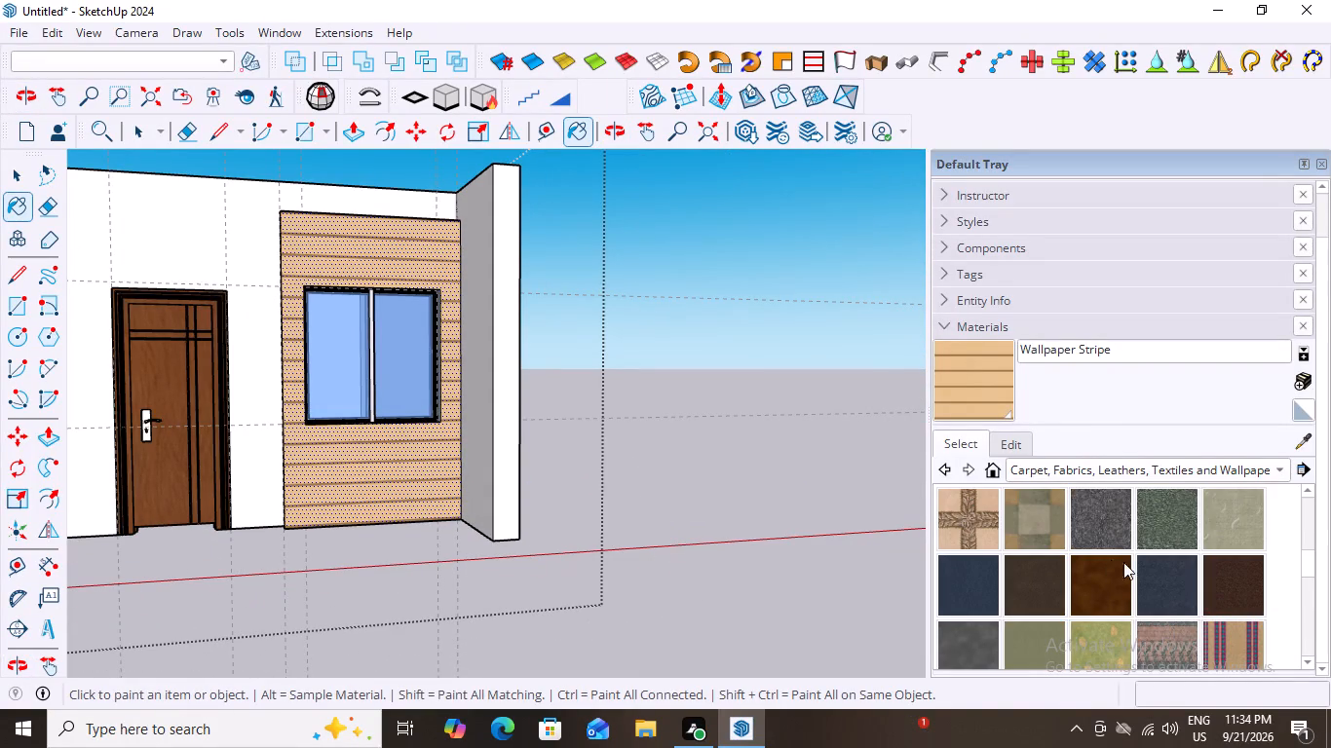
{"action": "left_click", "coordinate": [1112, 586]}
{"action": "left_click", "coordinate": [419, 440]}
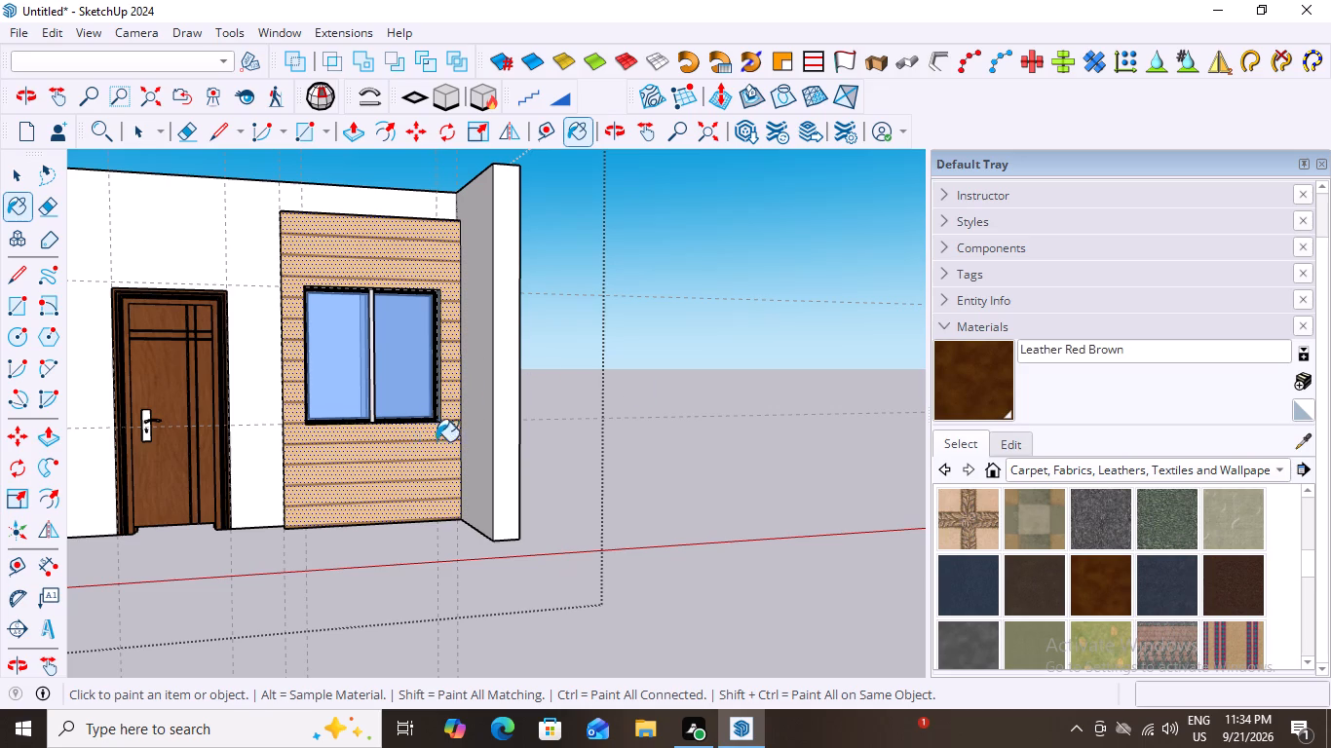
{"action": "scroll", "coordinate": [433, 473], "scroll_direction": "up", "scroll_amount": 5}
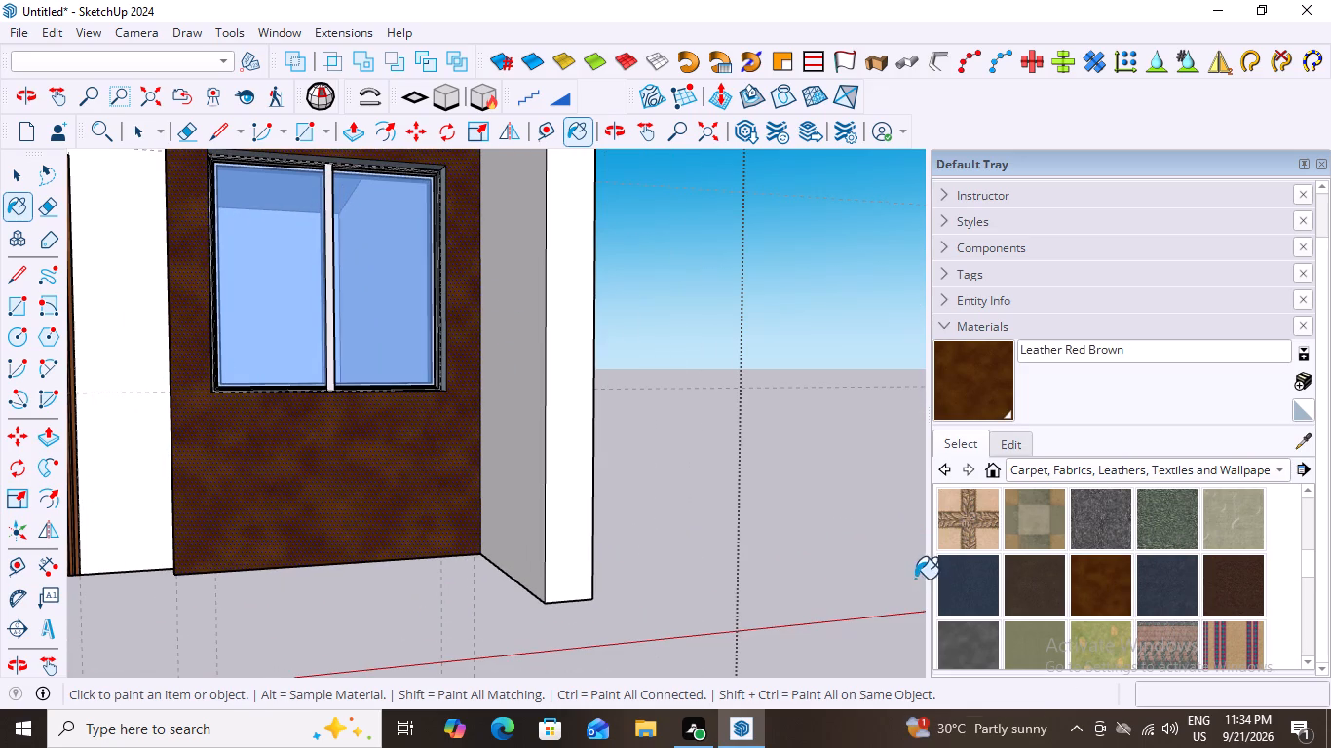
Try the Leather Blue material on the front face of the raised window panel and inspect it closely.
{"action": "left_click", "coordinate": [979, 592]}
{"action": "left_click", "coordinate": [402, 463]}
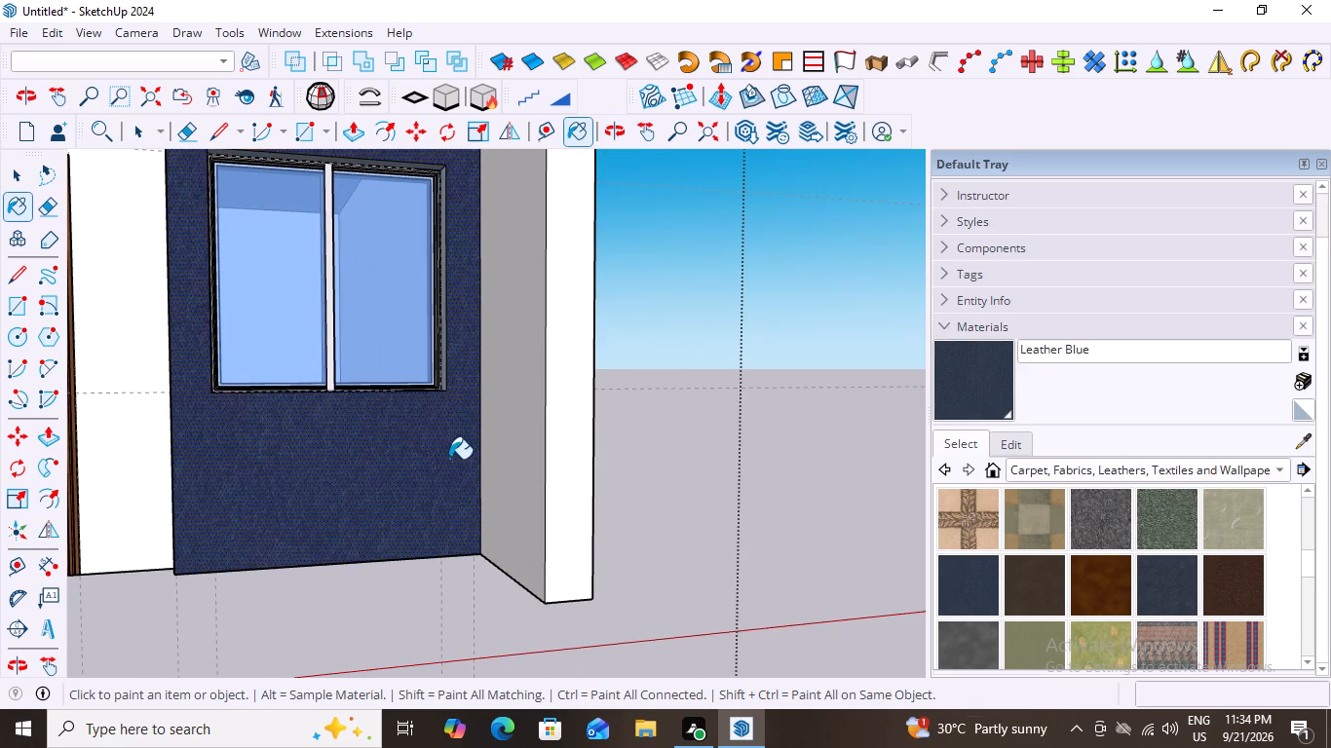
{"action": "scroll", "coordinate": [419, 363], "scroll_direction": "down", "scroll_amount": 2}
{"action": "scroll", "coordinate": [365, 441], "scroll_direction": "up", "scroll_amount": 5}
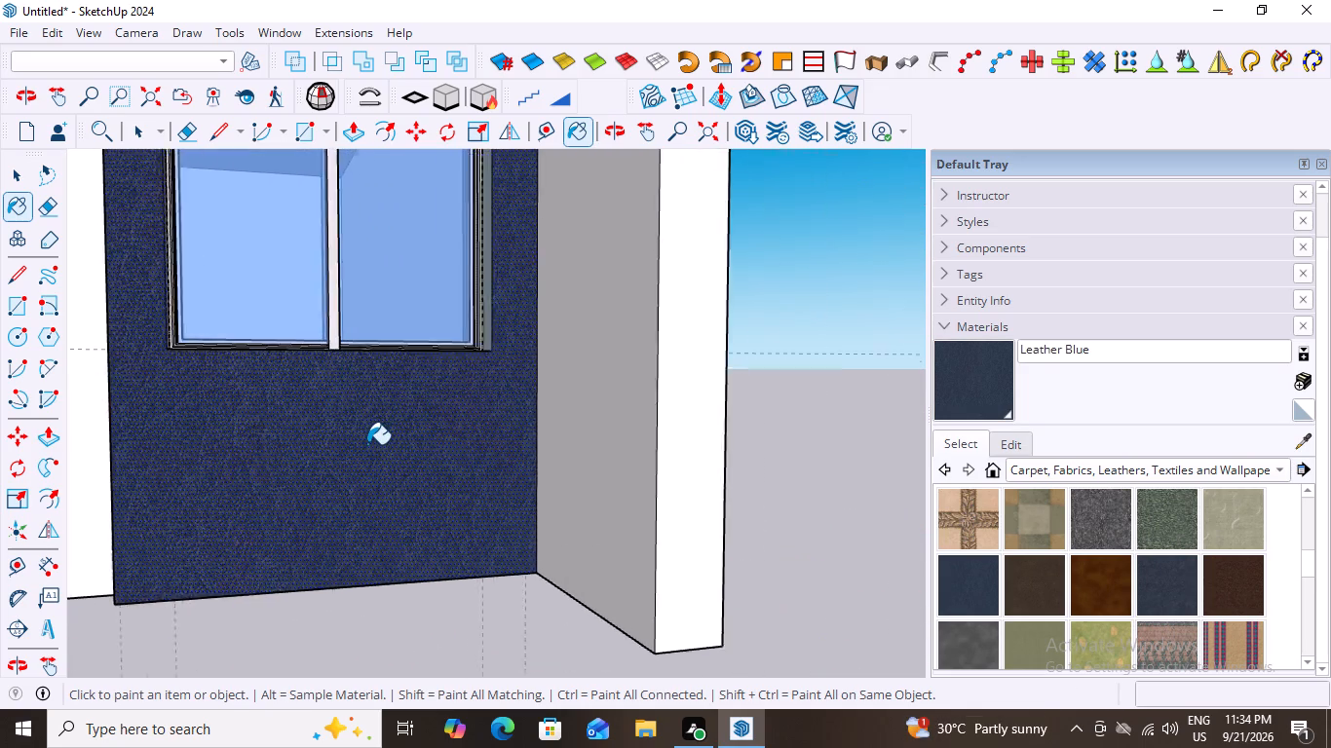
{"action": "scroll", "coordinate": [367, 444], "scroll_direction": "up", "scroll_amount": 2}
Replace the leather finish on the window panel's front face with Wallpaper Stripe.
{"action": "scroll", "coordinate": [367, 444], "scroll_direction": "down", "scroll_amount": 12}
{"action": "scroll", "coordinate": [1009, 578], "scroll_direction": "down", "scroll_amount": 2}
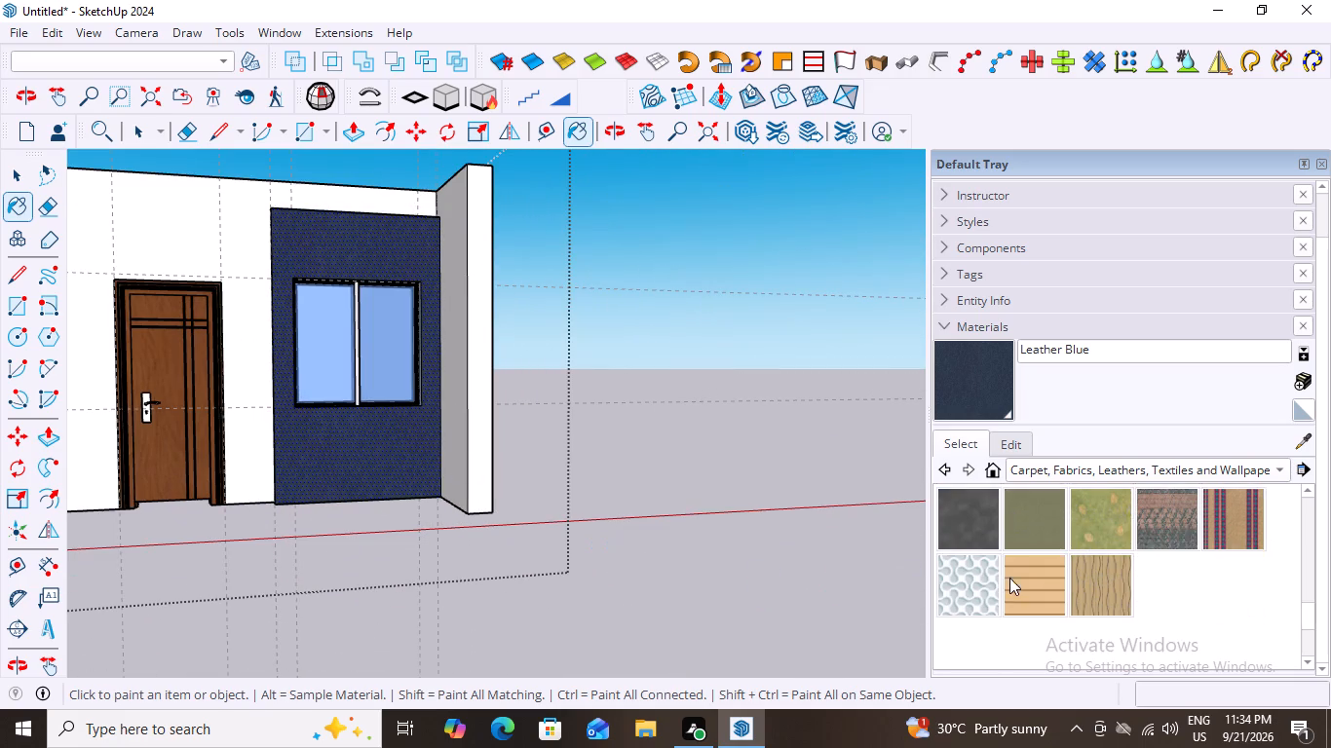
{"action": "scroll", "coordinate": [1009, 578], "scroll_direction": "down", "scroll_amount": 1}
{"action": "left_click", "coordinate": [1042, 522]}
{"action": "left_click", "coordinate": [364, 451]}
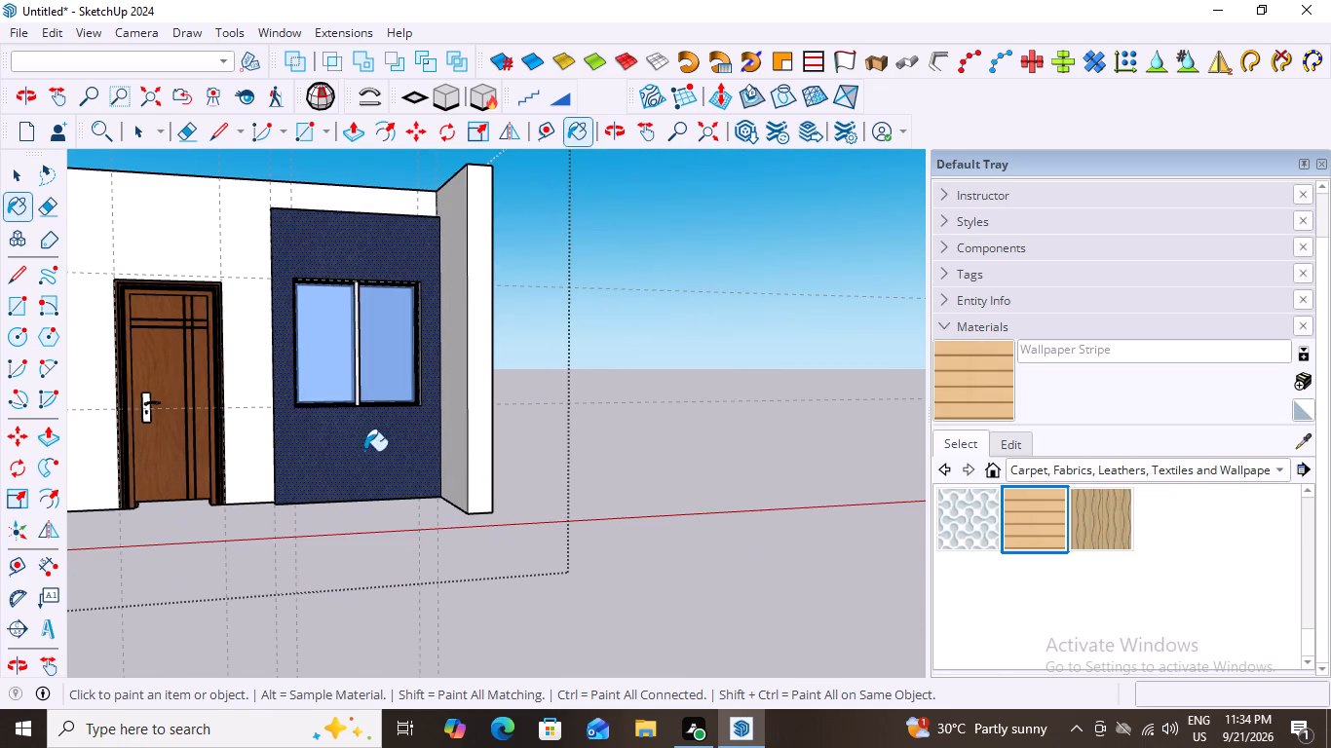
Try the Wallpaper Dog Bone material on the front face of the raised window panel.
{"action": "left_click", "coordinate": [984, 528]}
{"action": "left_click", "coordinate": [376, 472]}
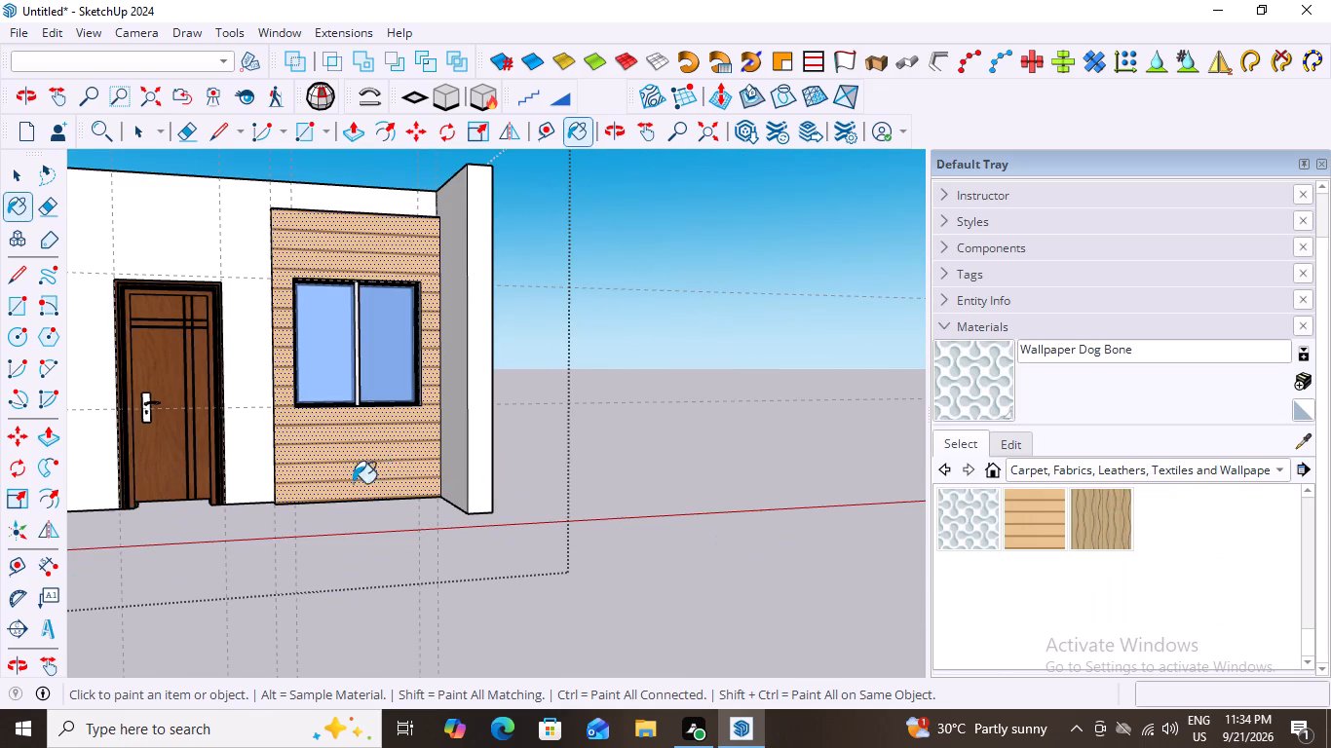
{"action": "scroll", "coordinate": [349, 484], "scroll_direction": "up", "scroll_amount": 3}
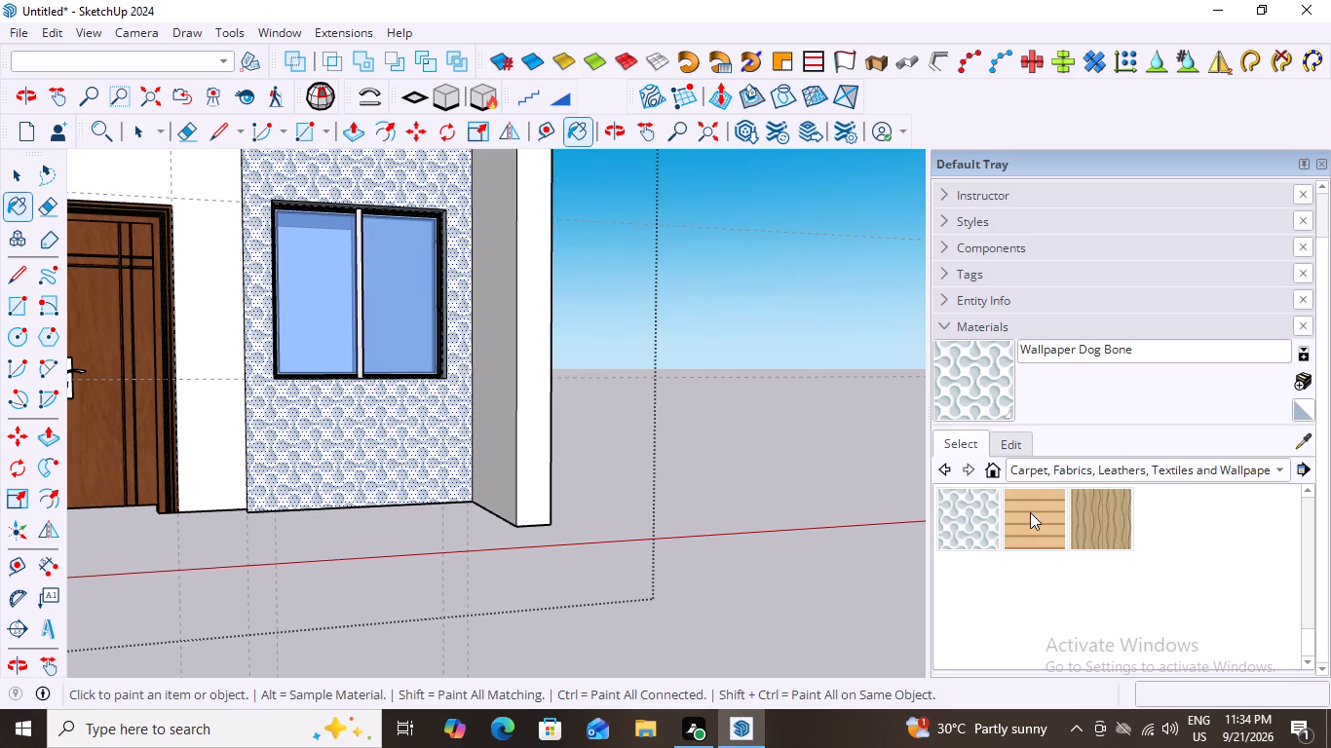
Paint the front face of the raised window panel with Wallpaper Stripe again.
{"action": "left_click", "coordinate": [1030, 512]}
{"action": "left_click", "coordinate": [395, 466]}
{"action": "scroll", "coordinate": [371, 490], "scroll_direction": "down", "scroll_amount": 1}
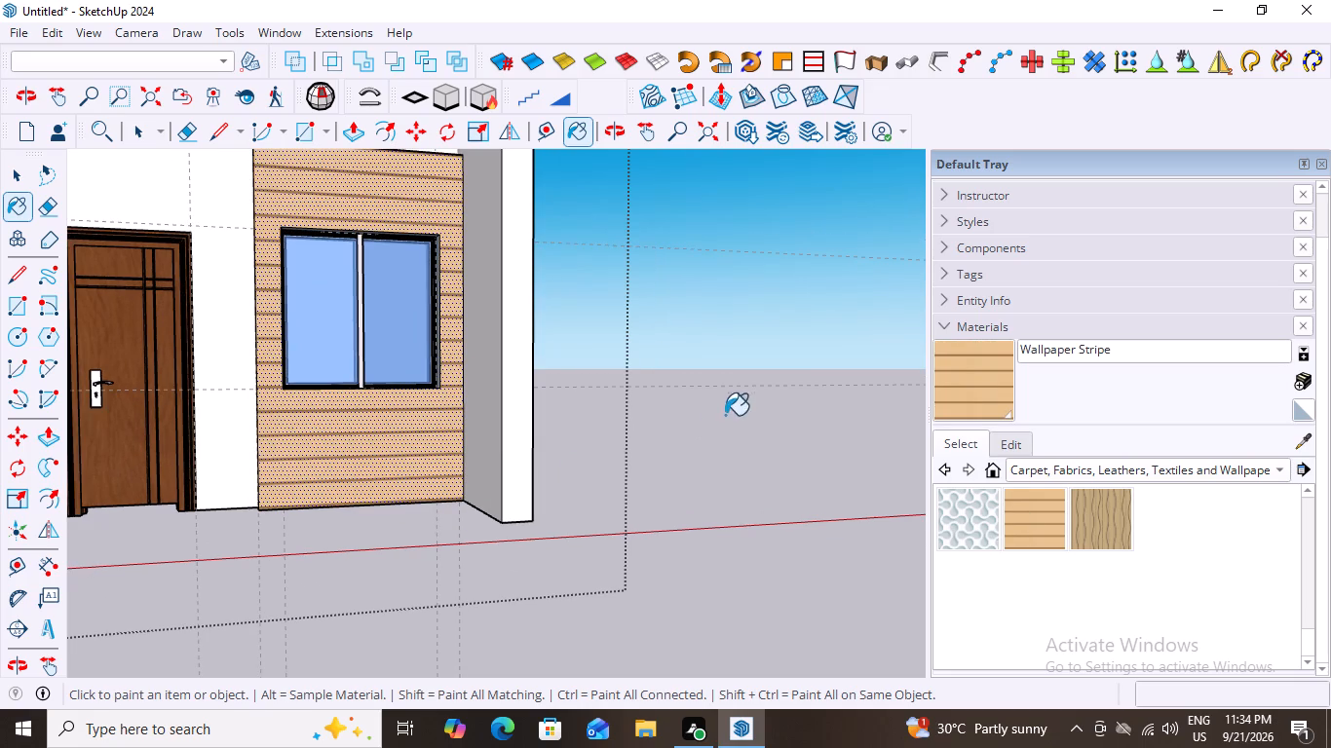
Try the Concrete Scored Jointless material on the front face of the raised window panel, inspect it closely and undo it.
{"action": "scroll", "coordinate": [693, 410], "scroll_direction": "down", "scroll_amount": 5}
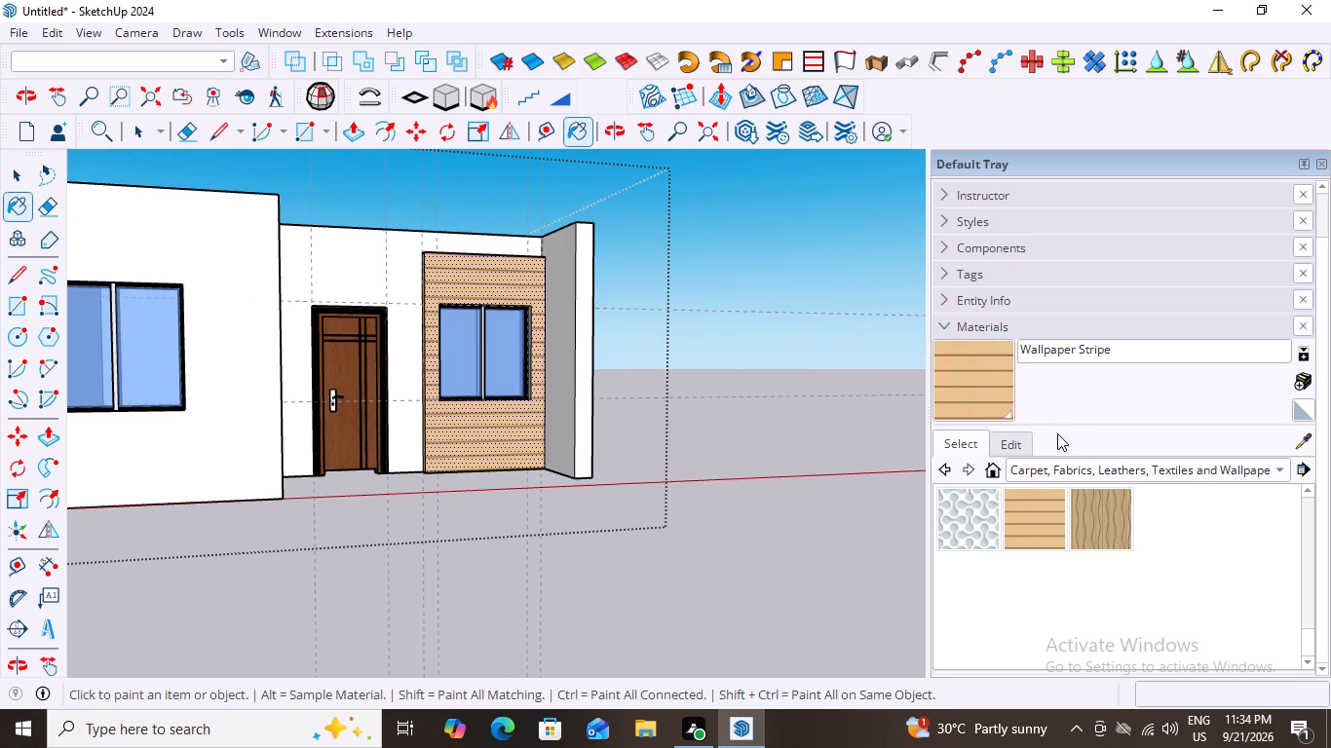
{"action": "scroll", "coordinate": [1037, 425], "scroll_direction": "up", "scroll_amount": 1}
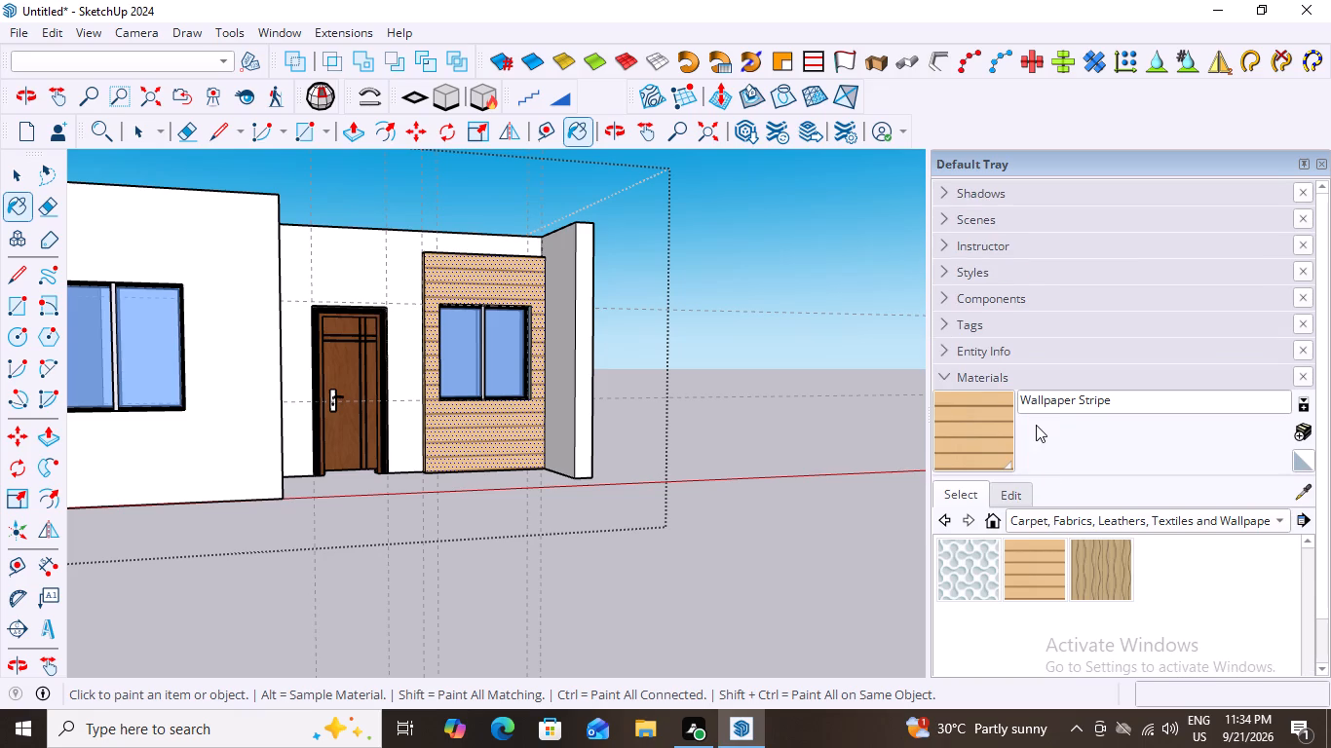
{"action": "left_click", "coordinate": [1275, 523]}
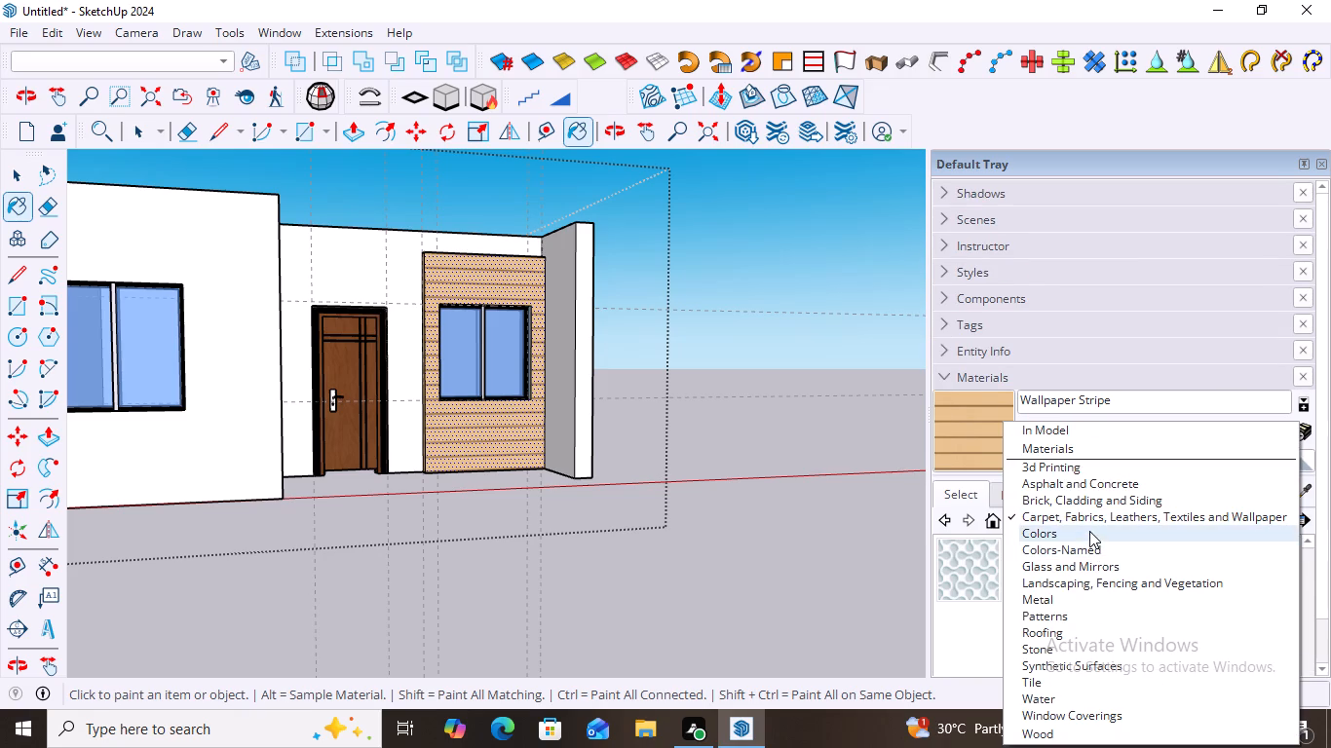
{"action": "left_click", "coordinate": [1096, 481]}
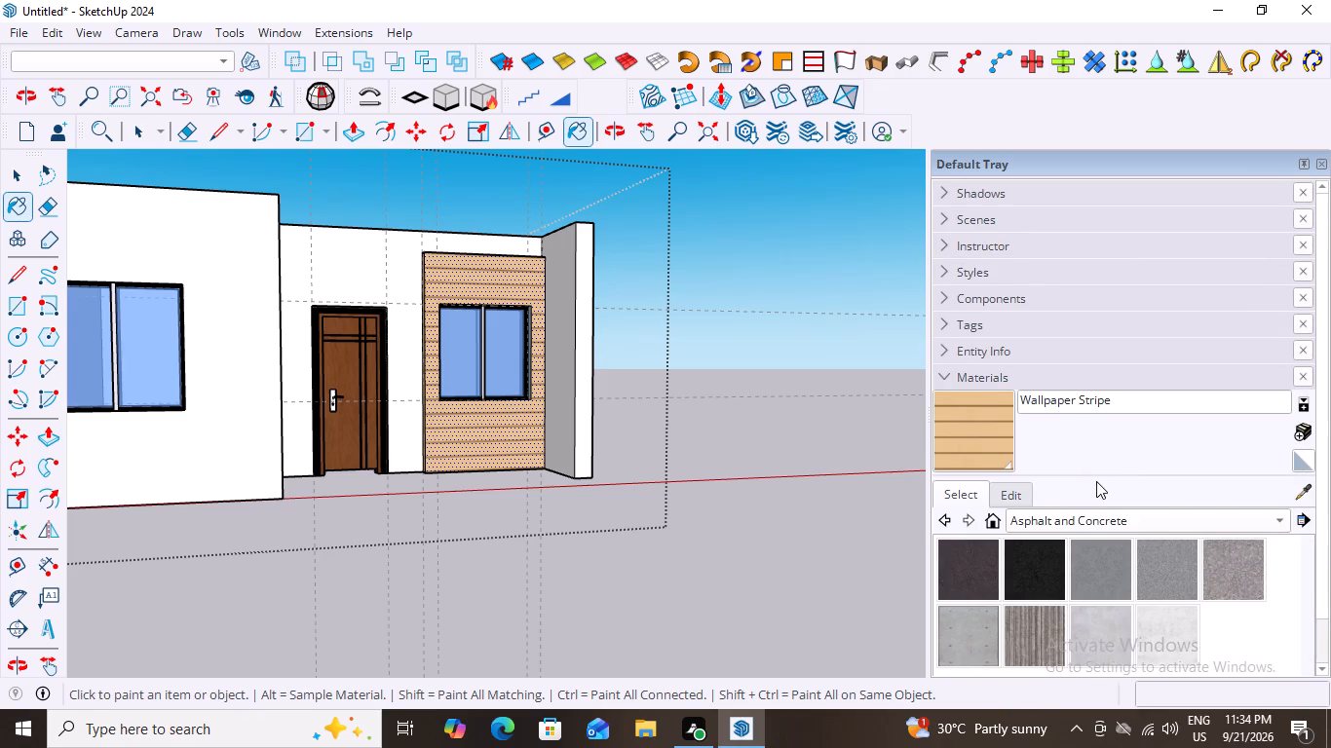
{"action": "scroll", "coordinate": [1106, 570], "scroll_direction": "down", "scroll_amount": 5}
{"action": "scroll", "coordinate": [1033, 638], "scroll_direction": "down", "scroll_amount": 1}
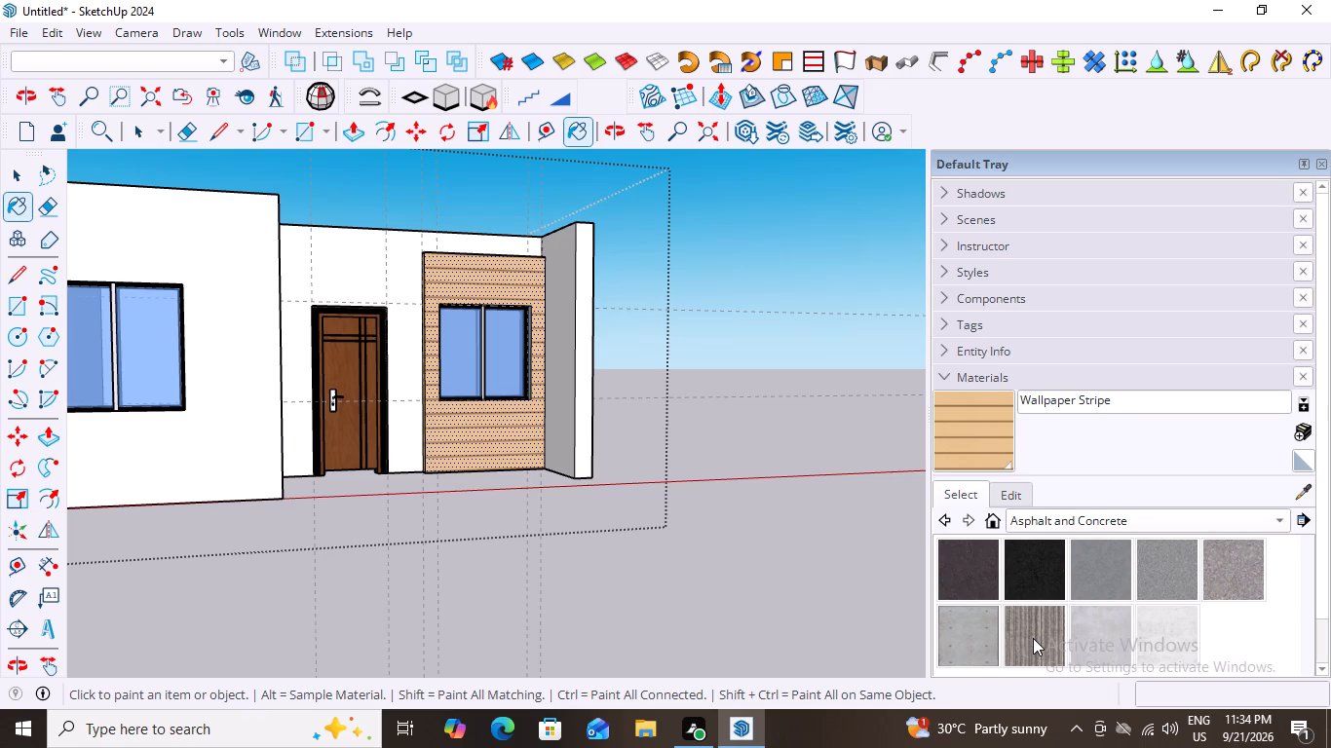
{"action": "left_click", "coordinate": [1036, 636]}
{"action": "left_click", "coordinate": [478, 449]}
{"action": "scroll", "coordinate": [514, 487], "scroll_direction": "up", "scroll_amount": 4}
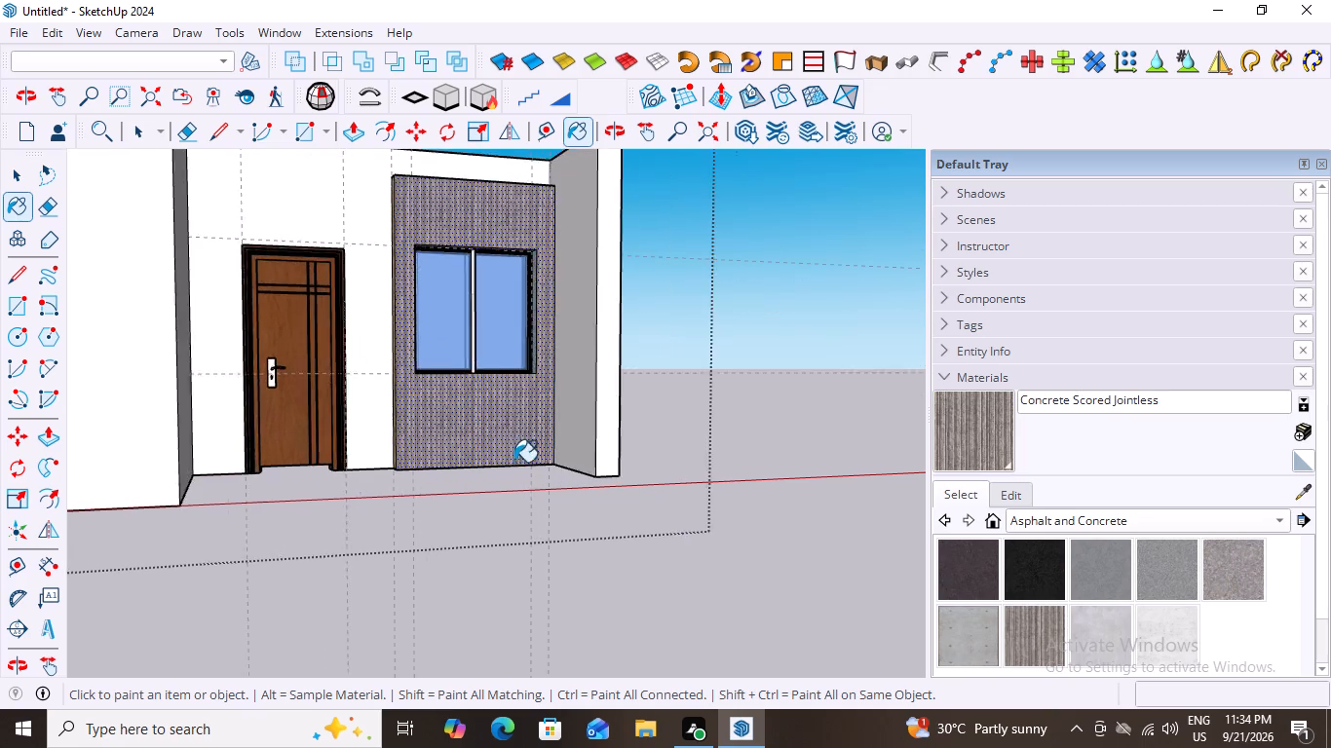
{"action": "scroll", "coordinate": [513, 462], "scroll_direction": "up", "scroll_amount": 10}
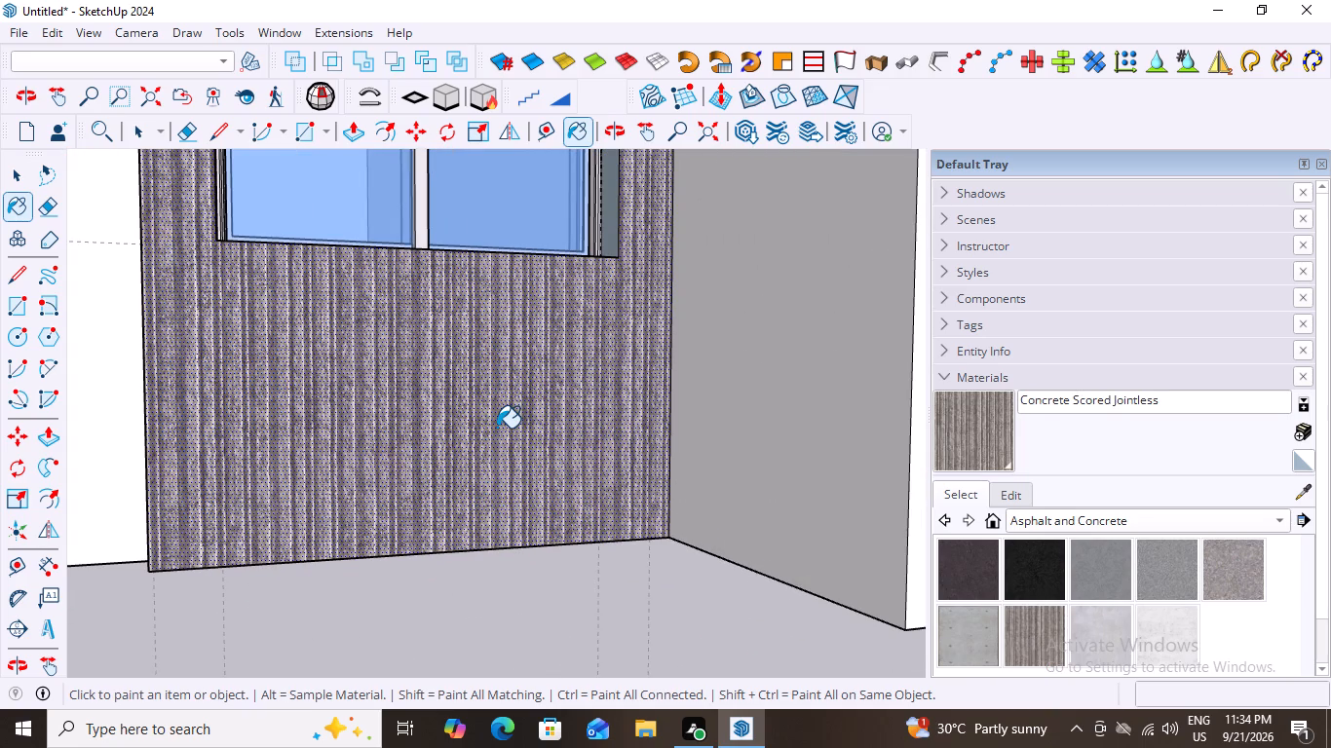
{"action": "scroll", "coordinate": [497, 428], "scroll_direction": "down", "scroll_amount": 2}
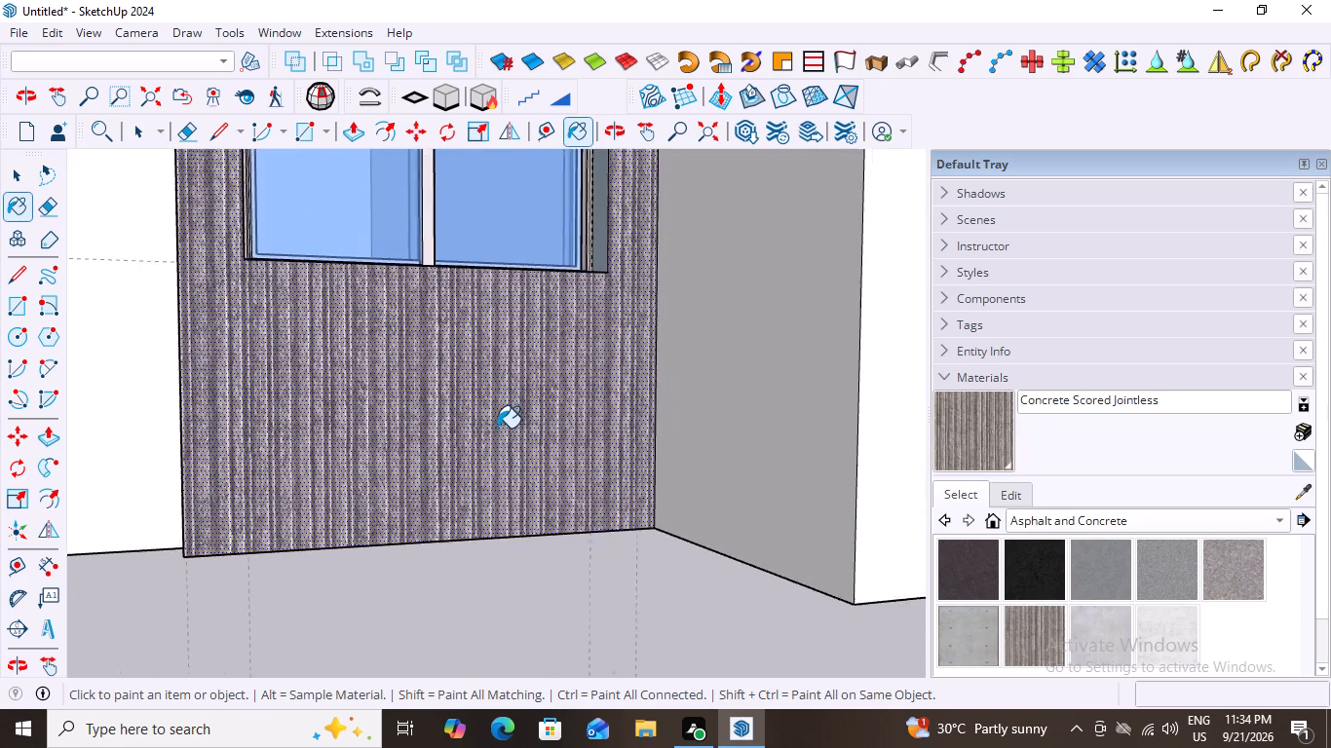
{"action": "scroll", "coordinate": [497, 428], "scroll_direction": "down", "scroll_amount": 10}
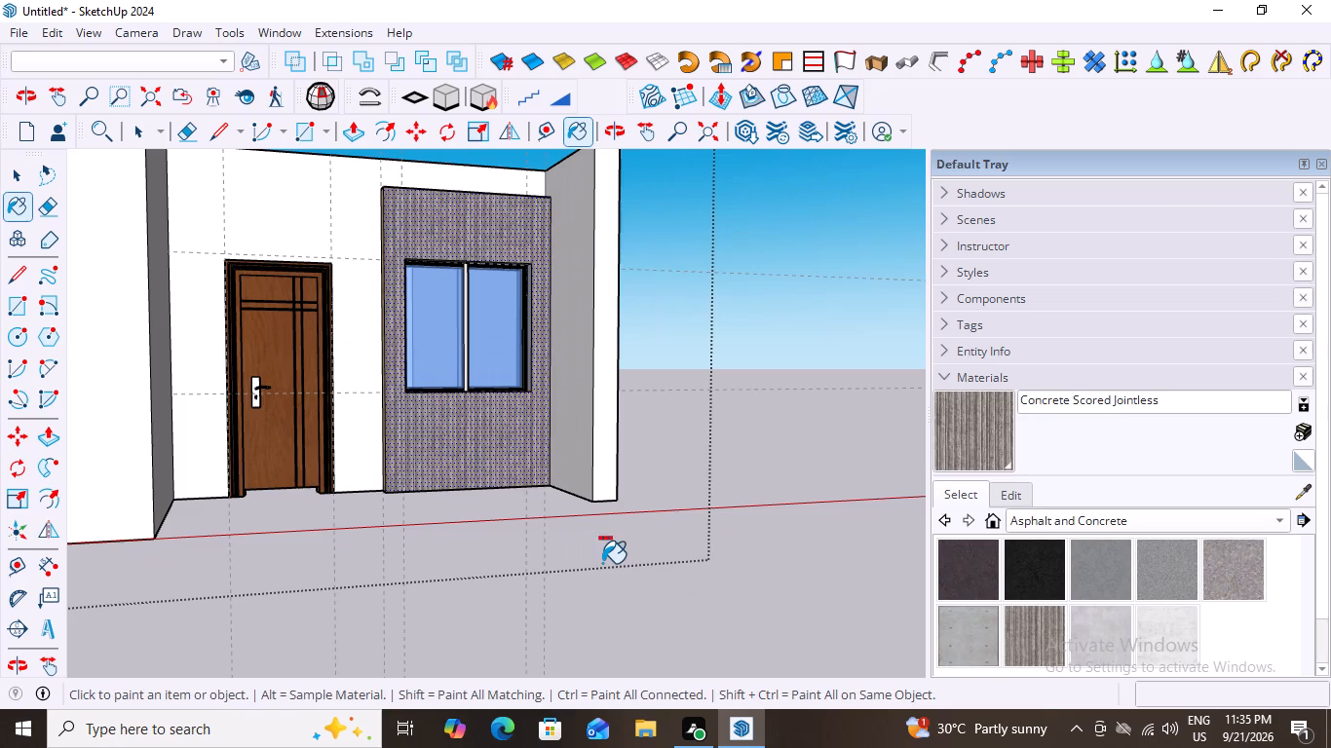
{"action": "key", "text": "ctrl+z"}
Browse the Patterns material collection for an alternative finish for the raised window panel.
{"action": "scroll", "coordinate": [1047, 525], "scroll_direction": "down", "scroll_amount": 7}
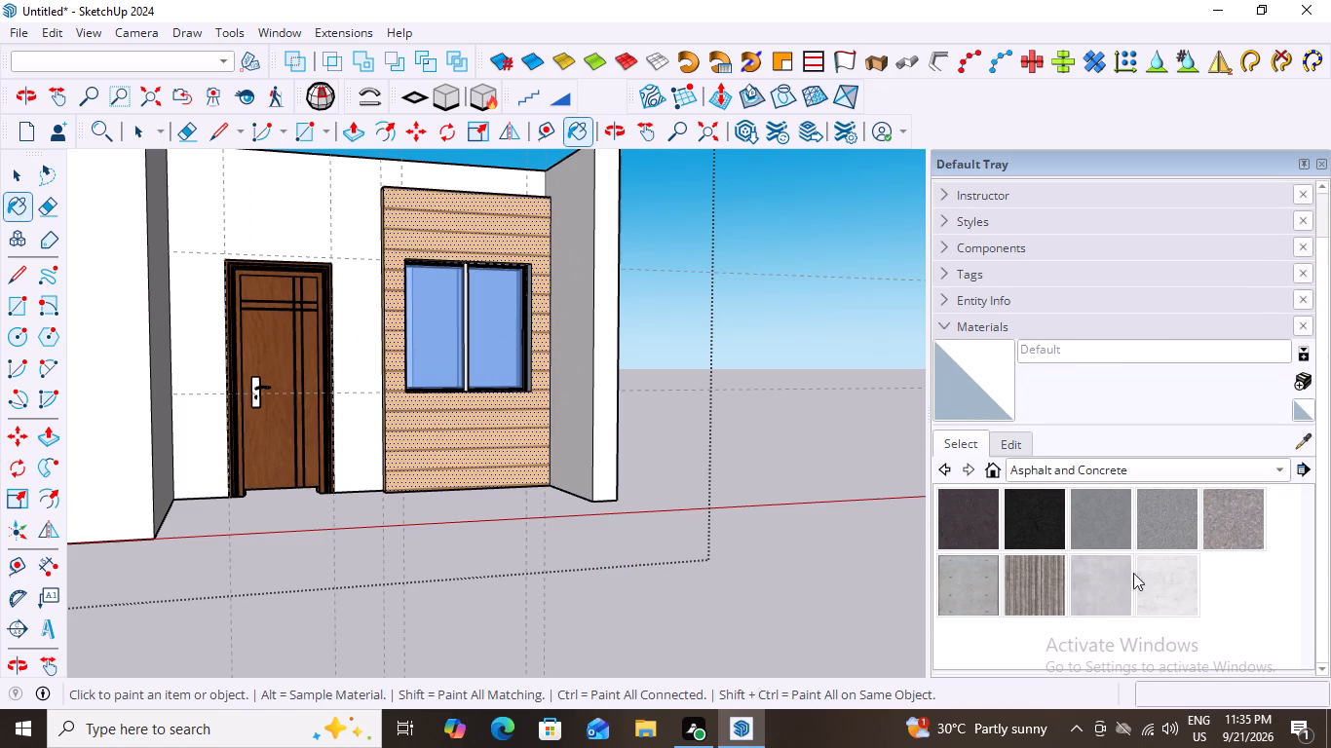
{"action": "left_click", "coordinate": [1281, 466]}
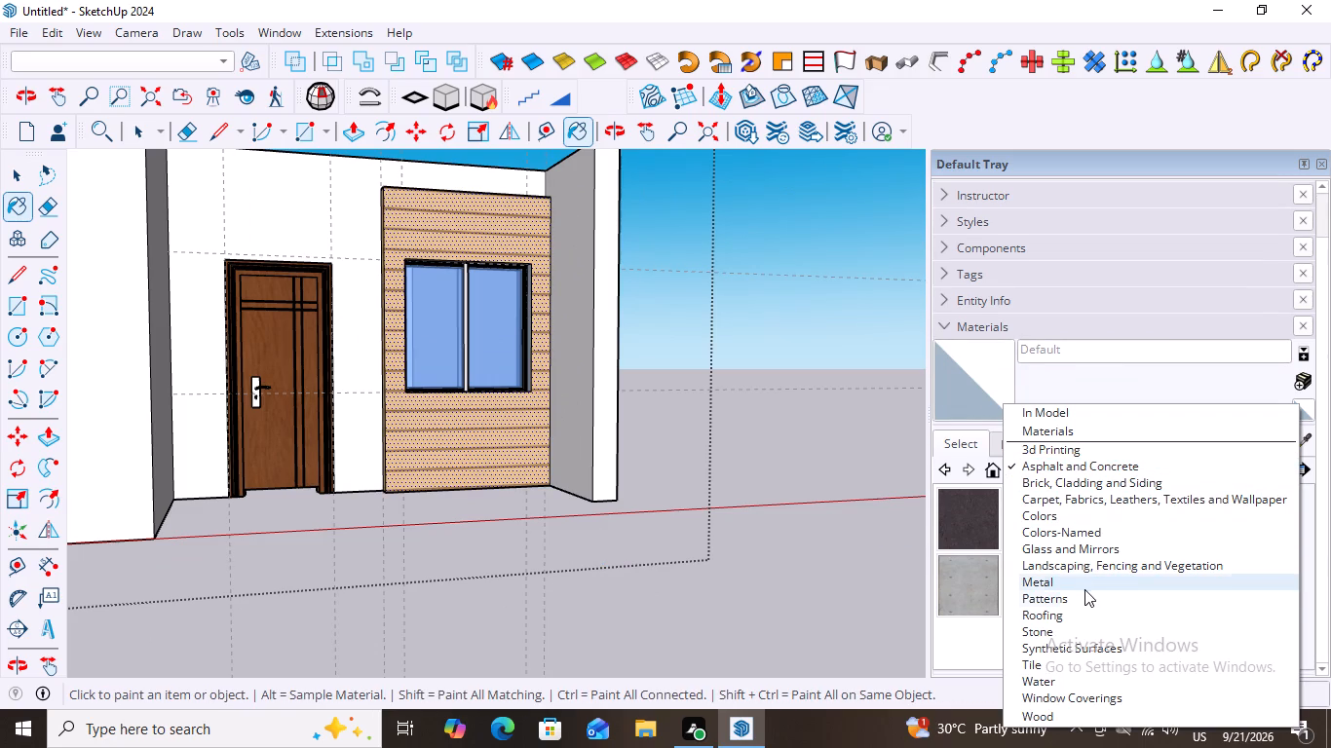
{"action": "left_click", "coordinate": [1077, 597]}
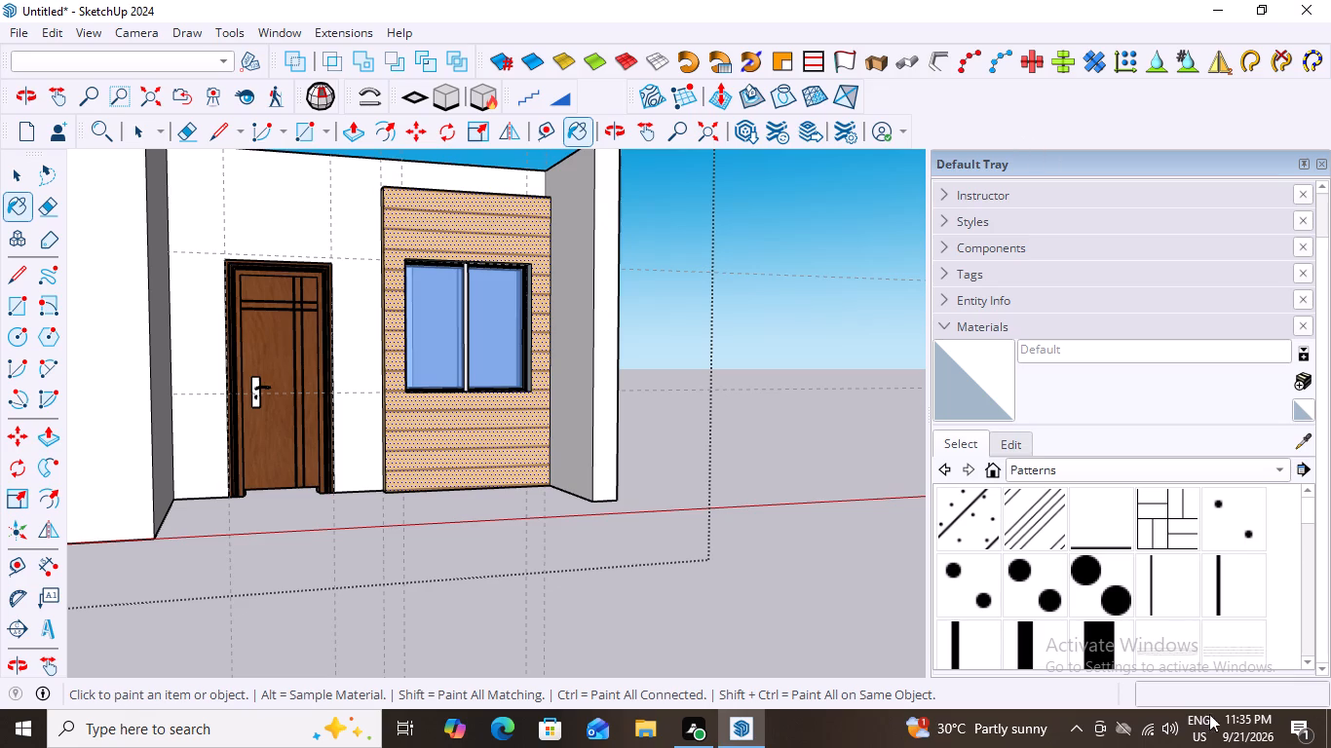
{"action": "scroll", "coordinate": [1184, 552], "scroll_direction": "down", "scroll_amount": 2}
{"action": "left_click", "coordinate": [1276, 466]}
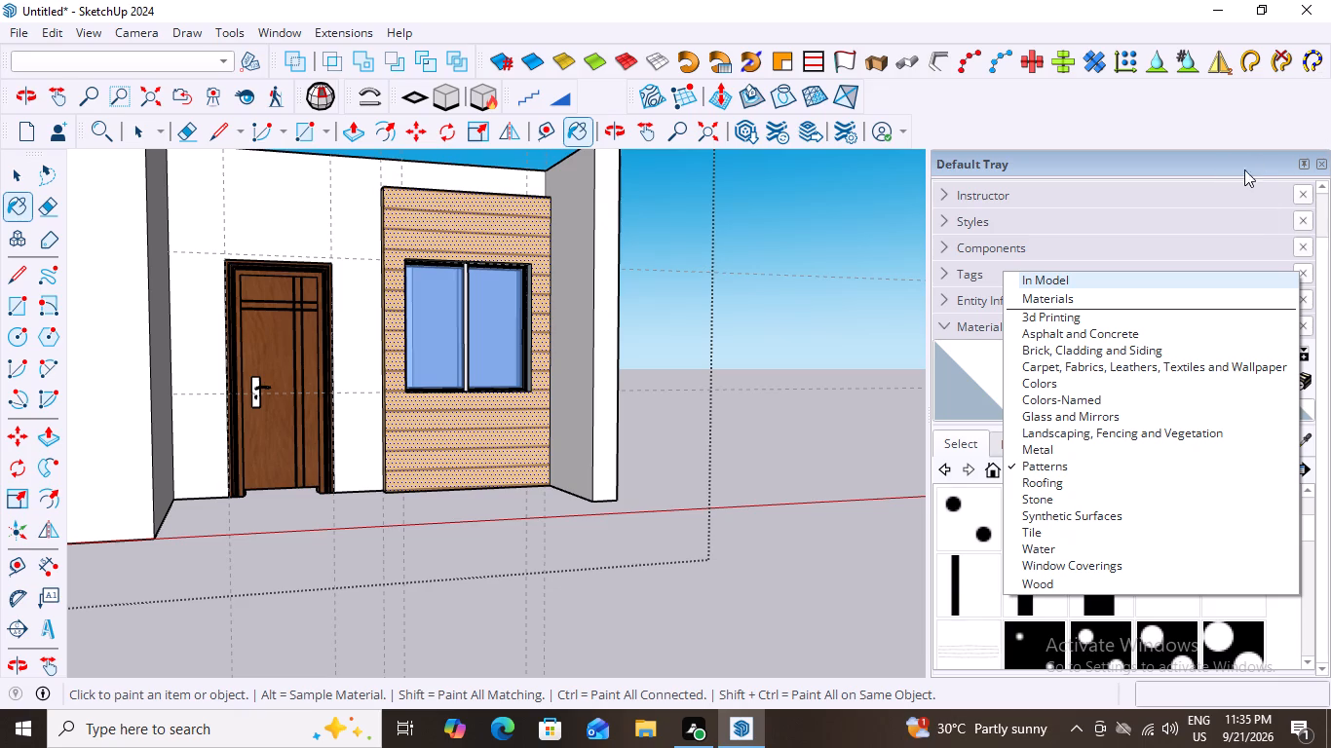
{"action": "key", "text": "Escape"}
Close the Default Tray and switch from the Paint Bucket to the Select tool.
{"action": "left_click", "coordinate": [1323, 159]}
{"action": "scroll", "coordinate": [840, 428], "scroll_direction": "down", "scroll_amount": 7}
{"action": "key", "text": "space"}
{"action": "key", "text": "space"}
{"action": "key", "text": "space"}
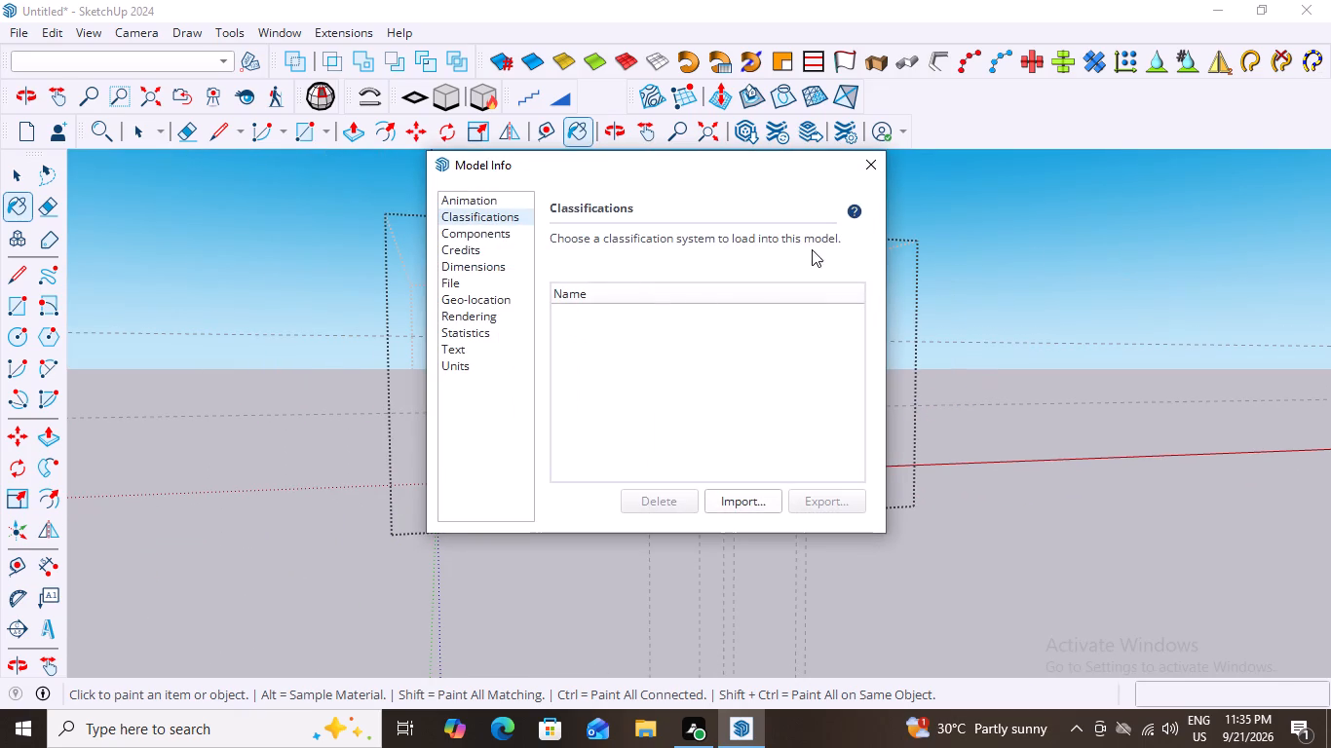
{"action": "key", "text": "Escape"}
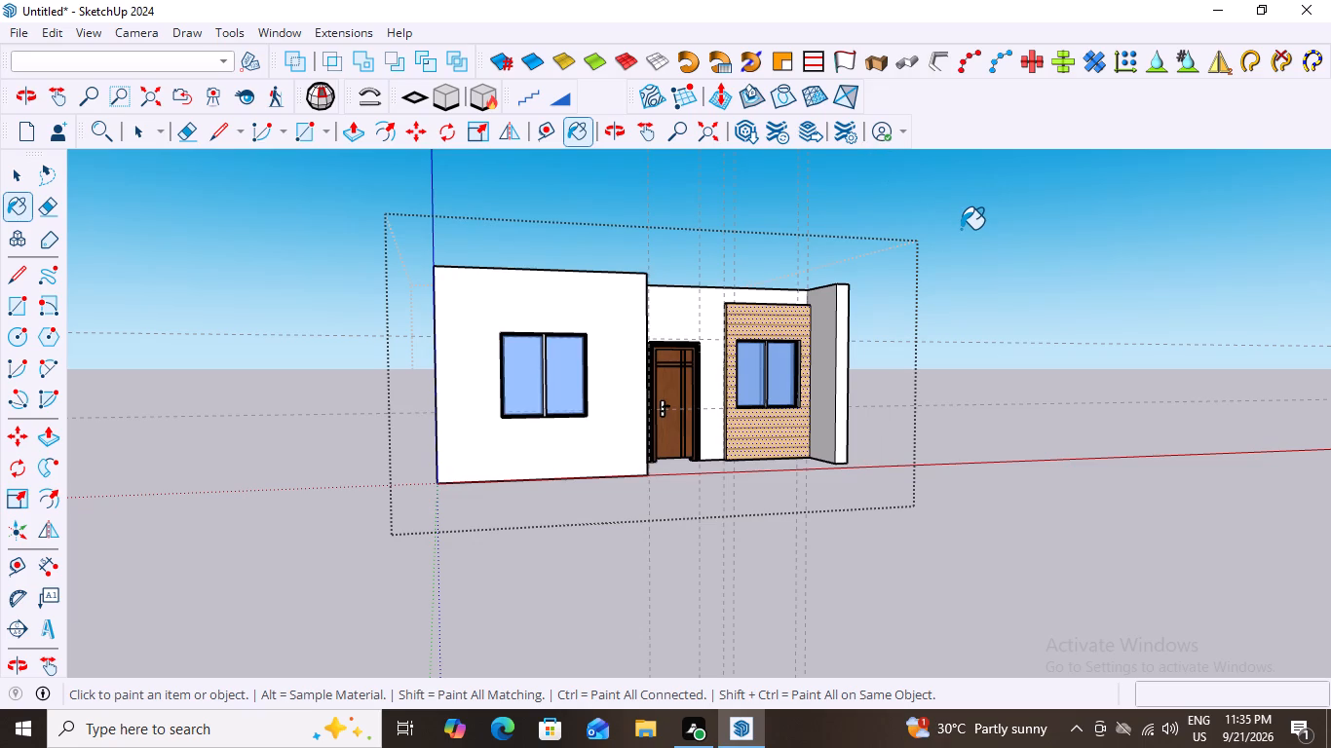
{"action": "key", "text": "Escape"}
{"action": "key", "text": "space"}
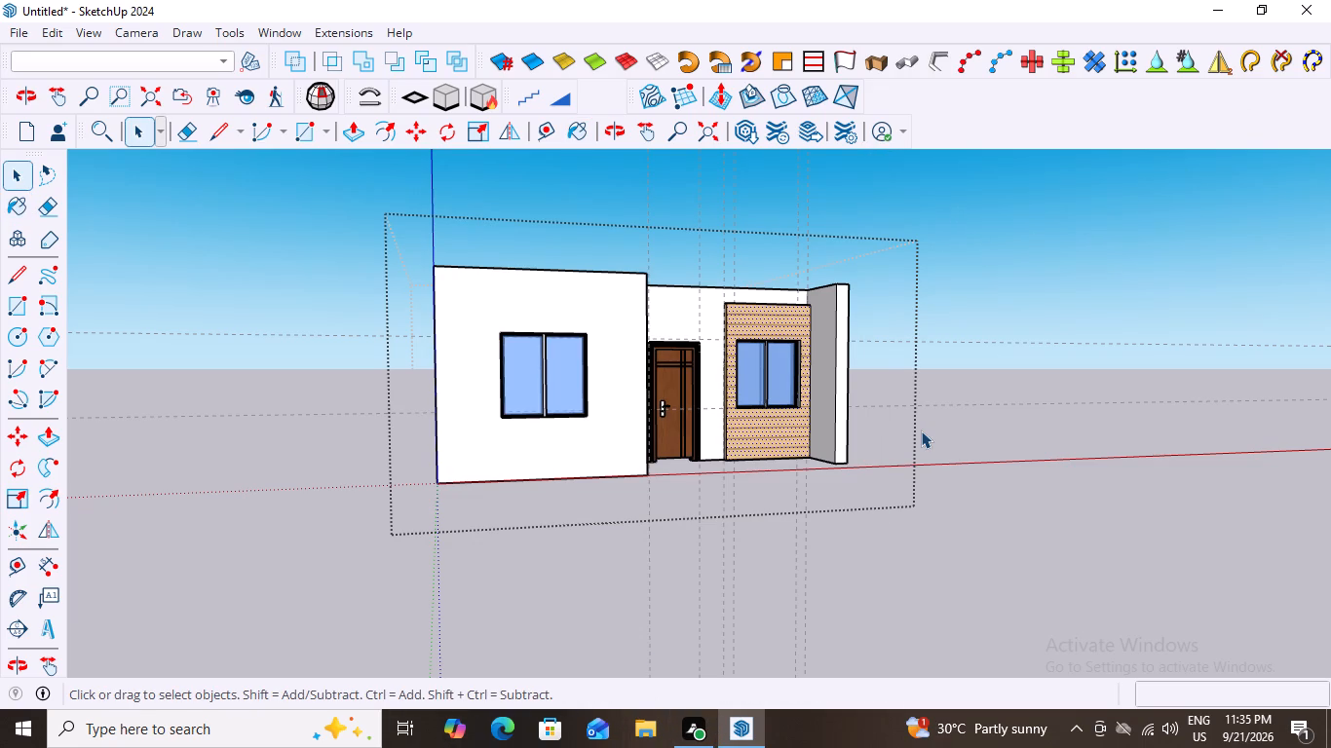
Save the model in Documents as a SketchUp file named exterior2.
{"action": "key", "text": "ctrl+s"}
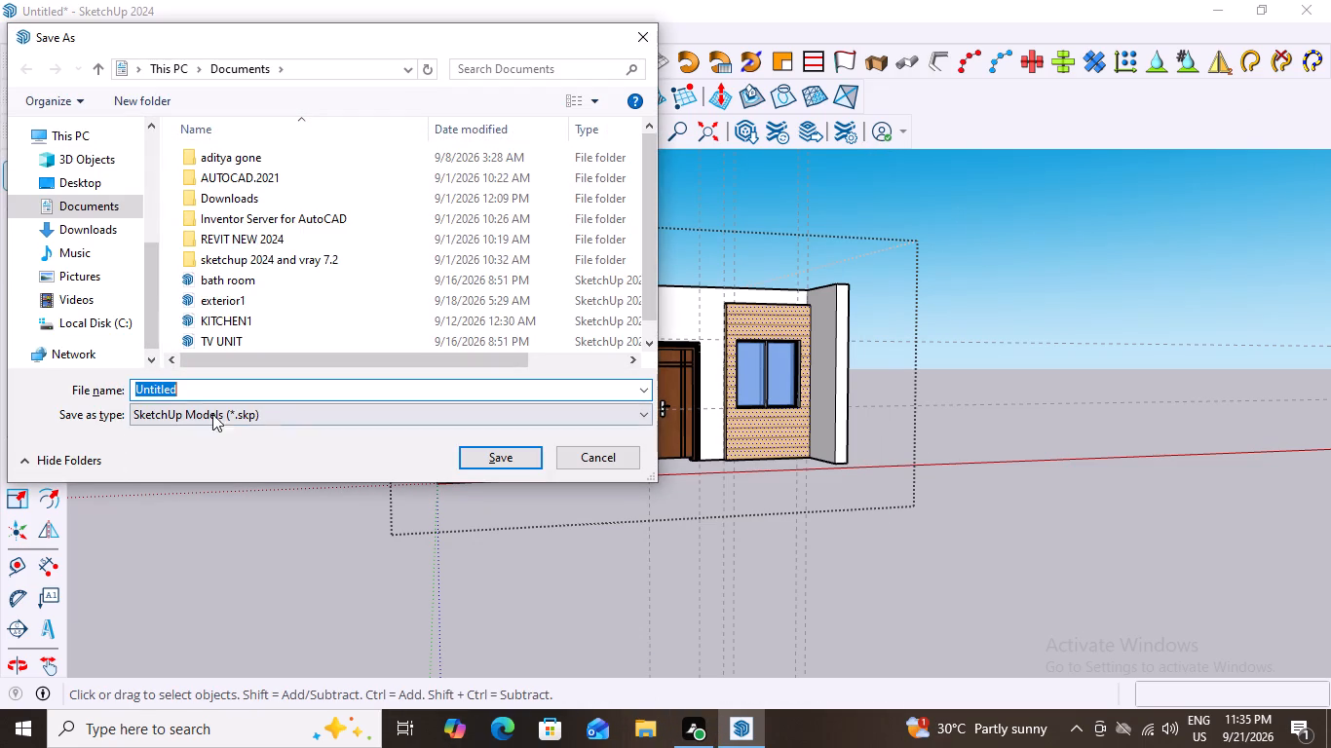
{"action": "left_click", "coordinate": [193, 395]}
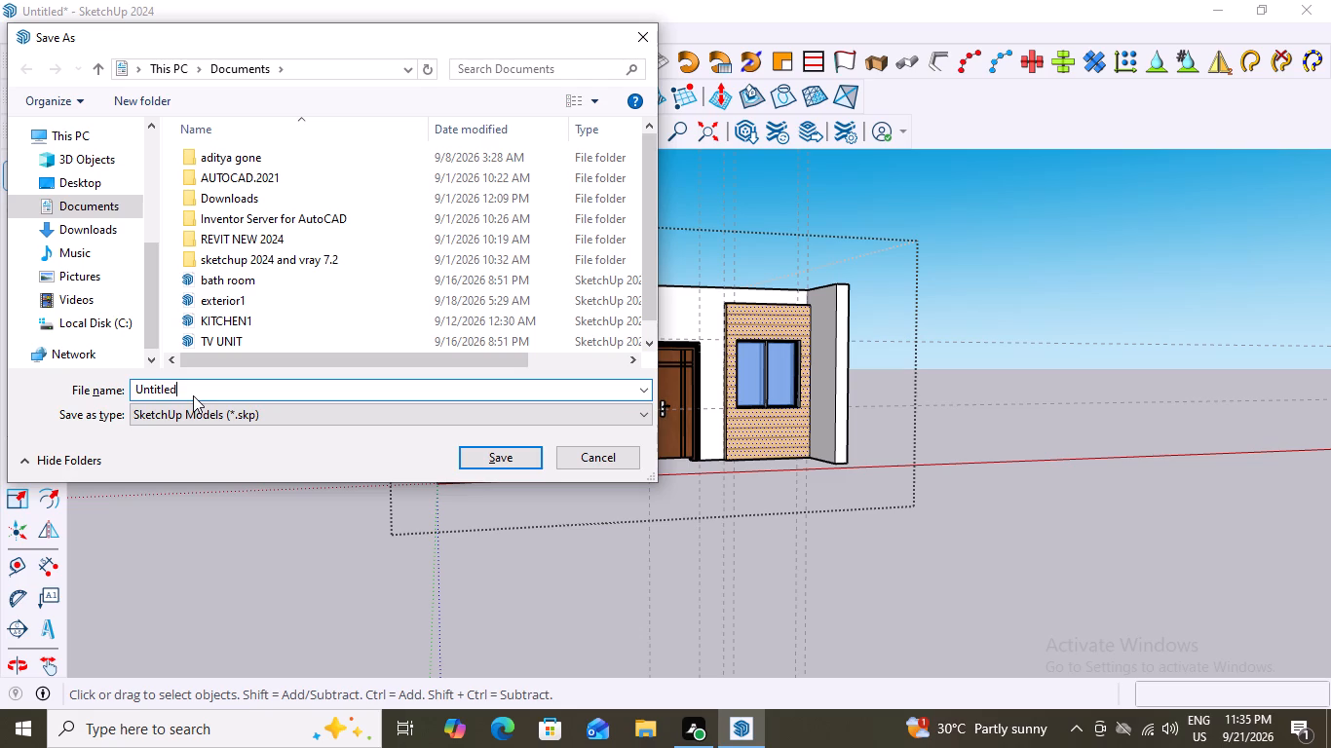
{"action": "key", "text": "BackSpace"}
{"action": "key", "text": "BackSpace"}
{"action": "key", "text": "BackSpace"}
{"action": "key", "text": "BackSpace"}
{"action": "key", "text": "BackSpace"}
{"action": "key", "text": "BackSpace"}
{"action": "key", "text": "BackSpace"}
{"action": "key", "text": "BackSpace"}
{"action": "type", "text": "exte"}
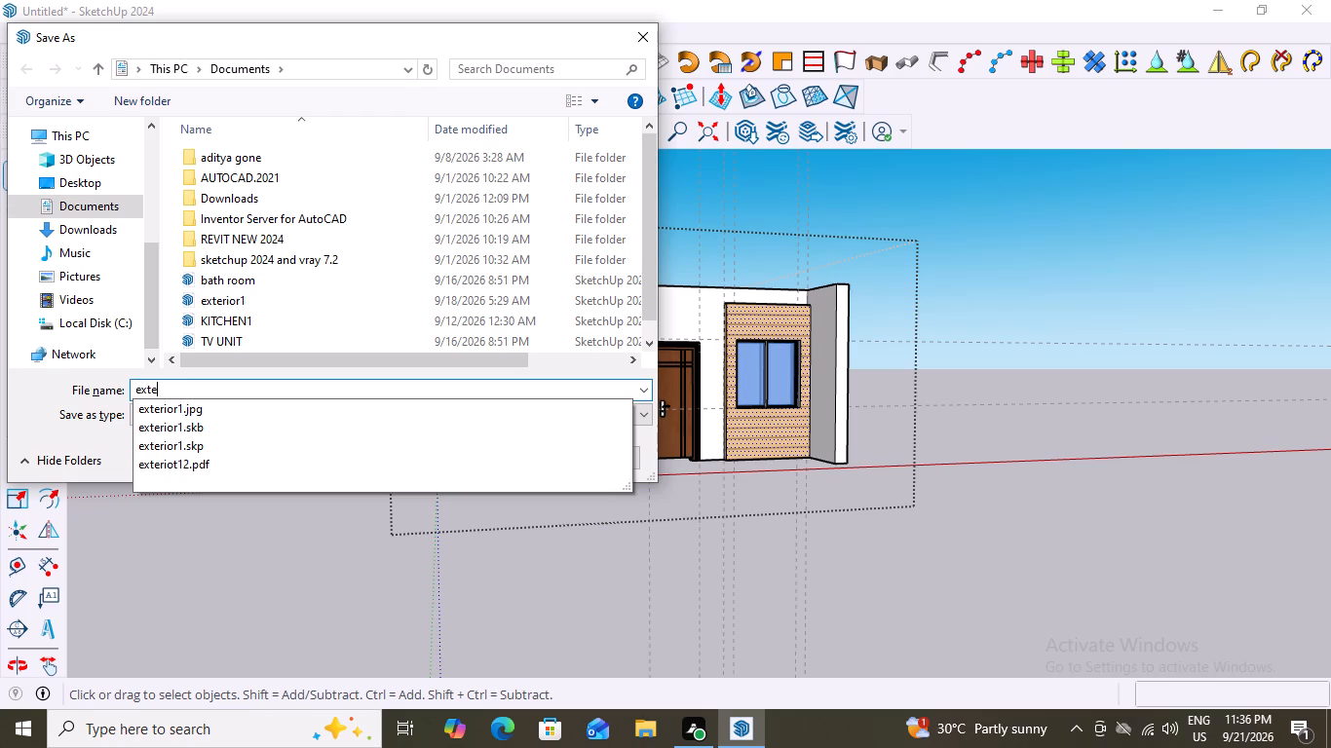
{"action": "type", "text": "rior"}
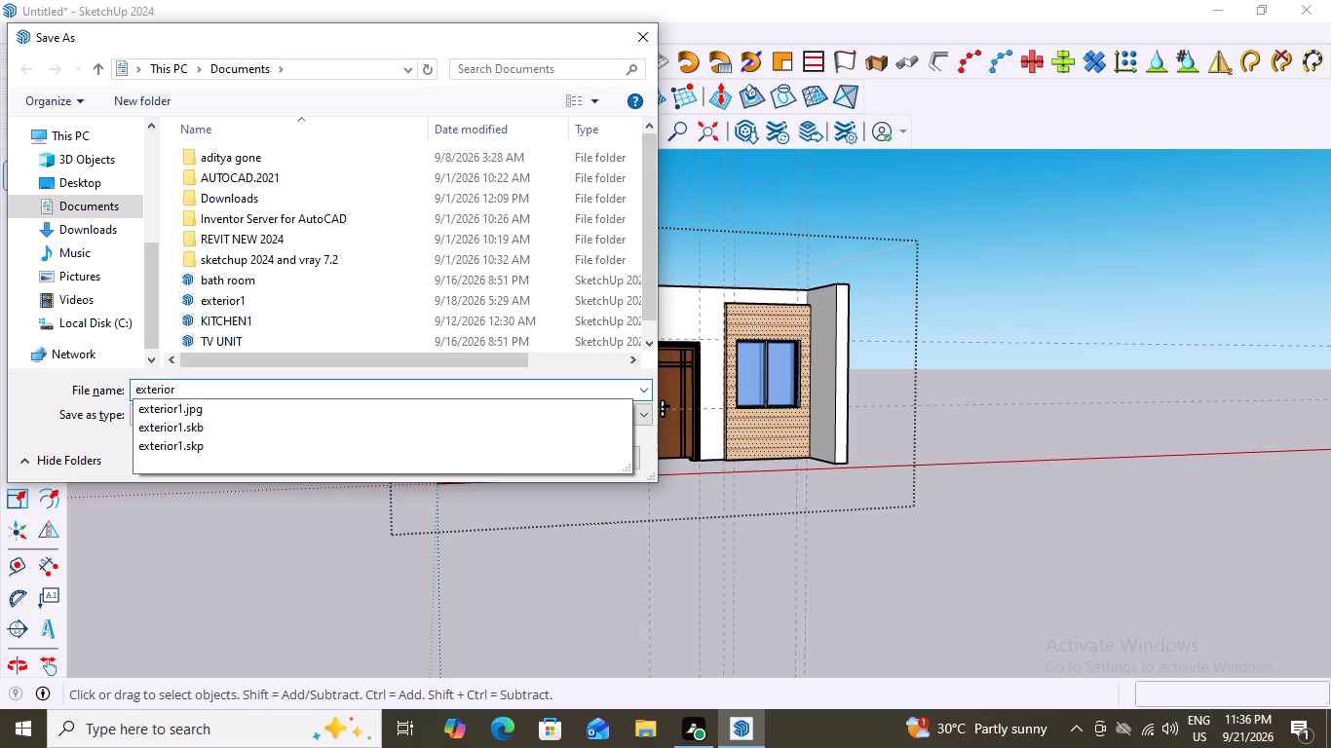
{"action": "key", "text": "2"}
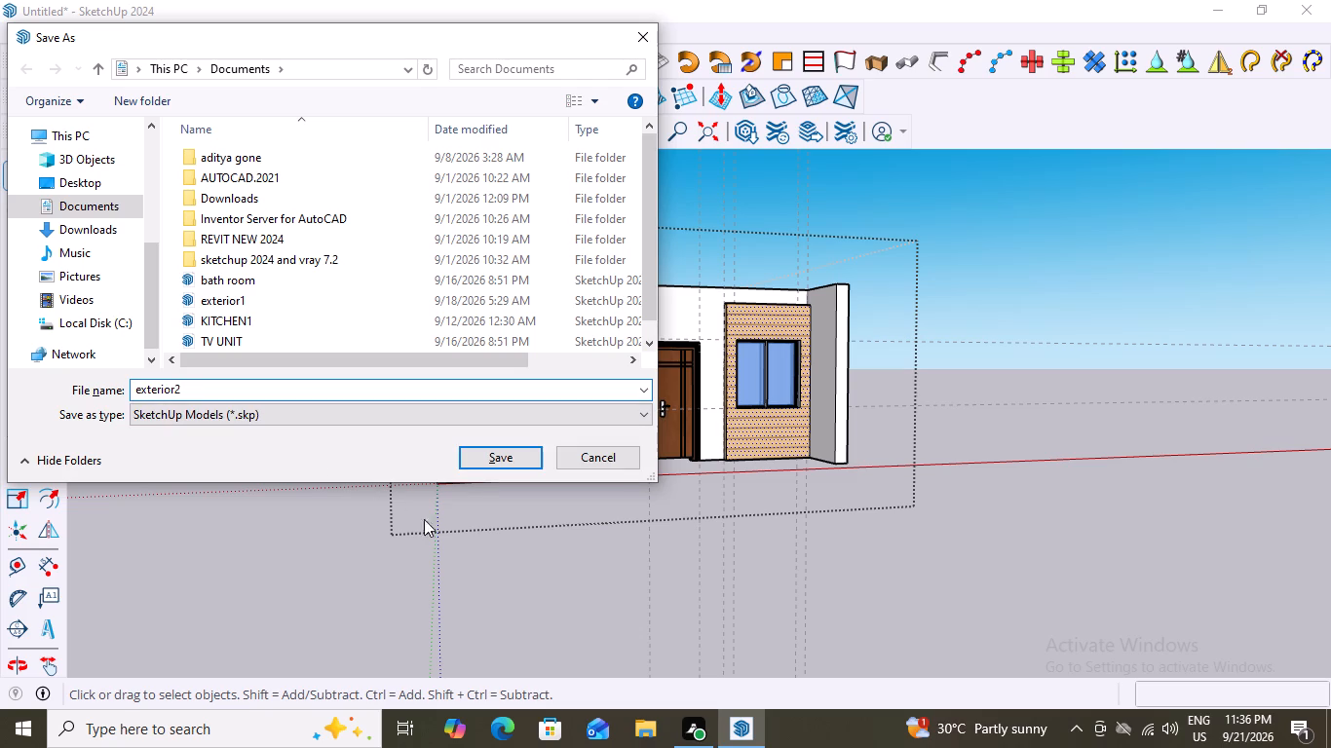
{"action": "left_click", "coordinate": [501, 460]}
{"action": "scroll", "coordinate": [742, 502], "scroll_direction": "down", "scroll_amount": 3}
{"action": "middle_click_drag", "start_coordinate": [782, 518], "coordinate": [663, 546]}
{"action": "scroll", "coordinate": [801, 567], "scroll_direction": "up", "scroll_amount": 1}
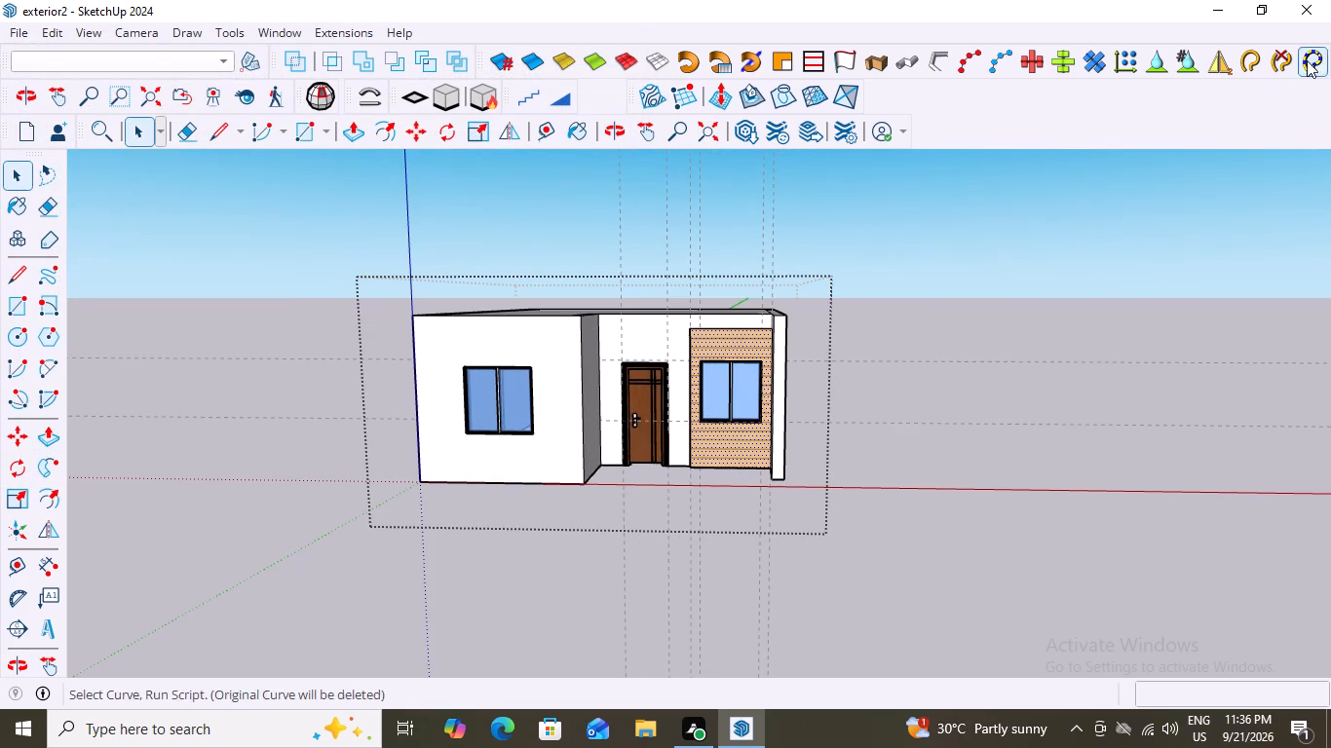
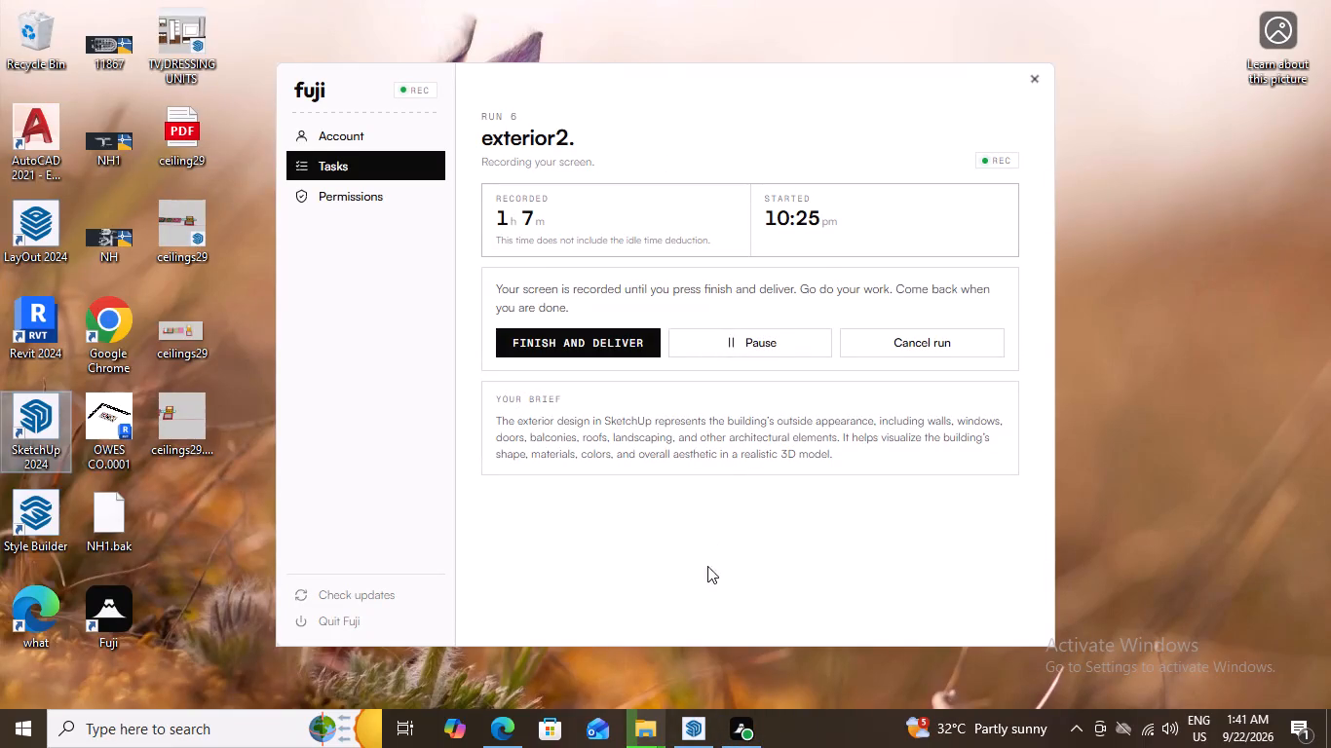
Switch to SketchUp with the untitled model.
{"action": "left_click", "coordinate": [691, 733]}
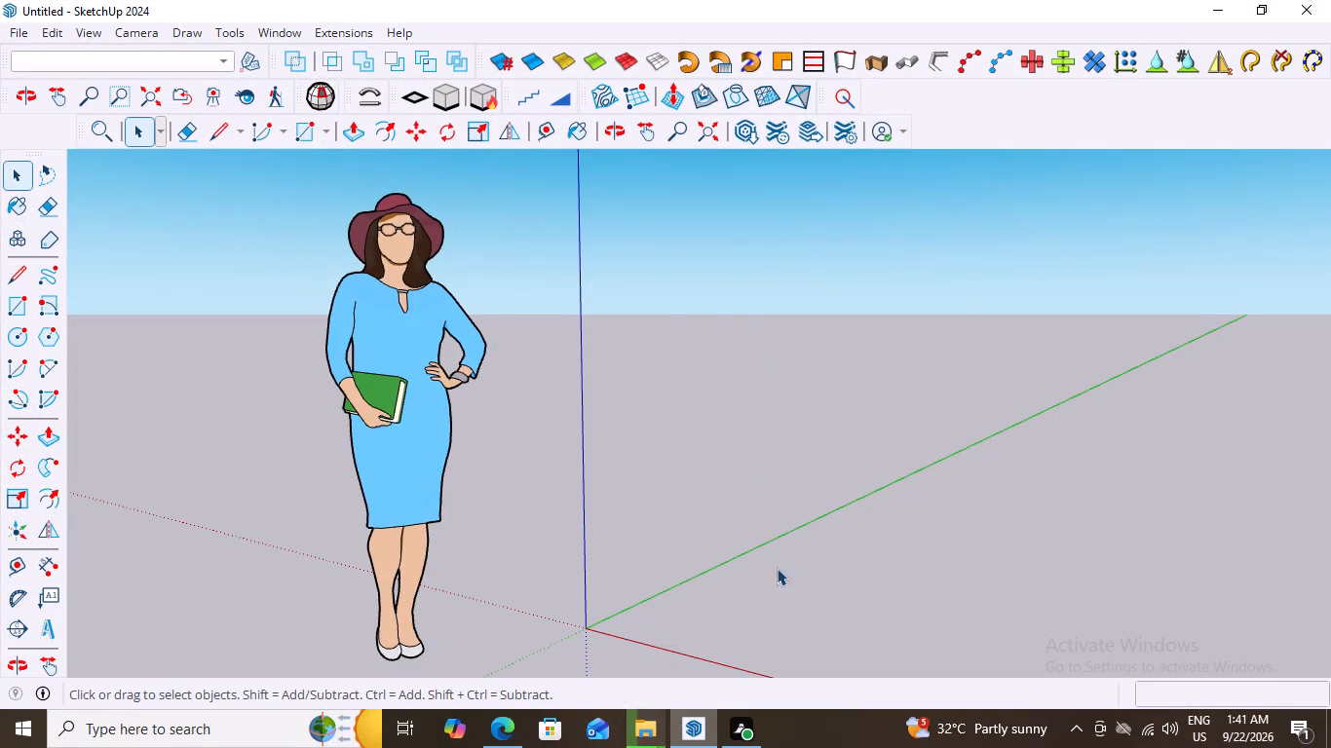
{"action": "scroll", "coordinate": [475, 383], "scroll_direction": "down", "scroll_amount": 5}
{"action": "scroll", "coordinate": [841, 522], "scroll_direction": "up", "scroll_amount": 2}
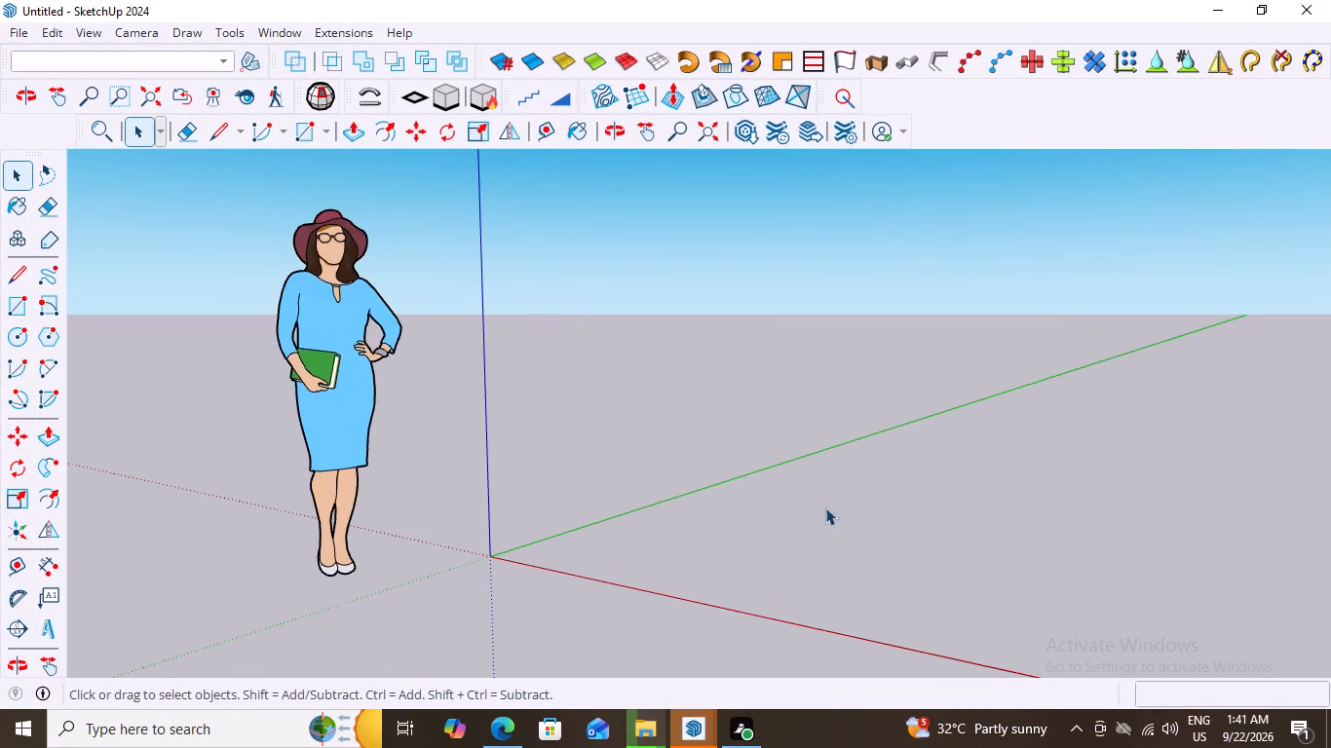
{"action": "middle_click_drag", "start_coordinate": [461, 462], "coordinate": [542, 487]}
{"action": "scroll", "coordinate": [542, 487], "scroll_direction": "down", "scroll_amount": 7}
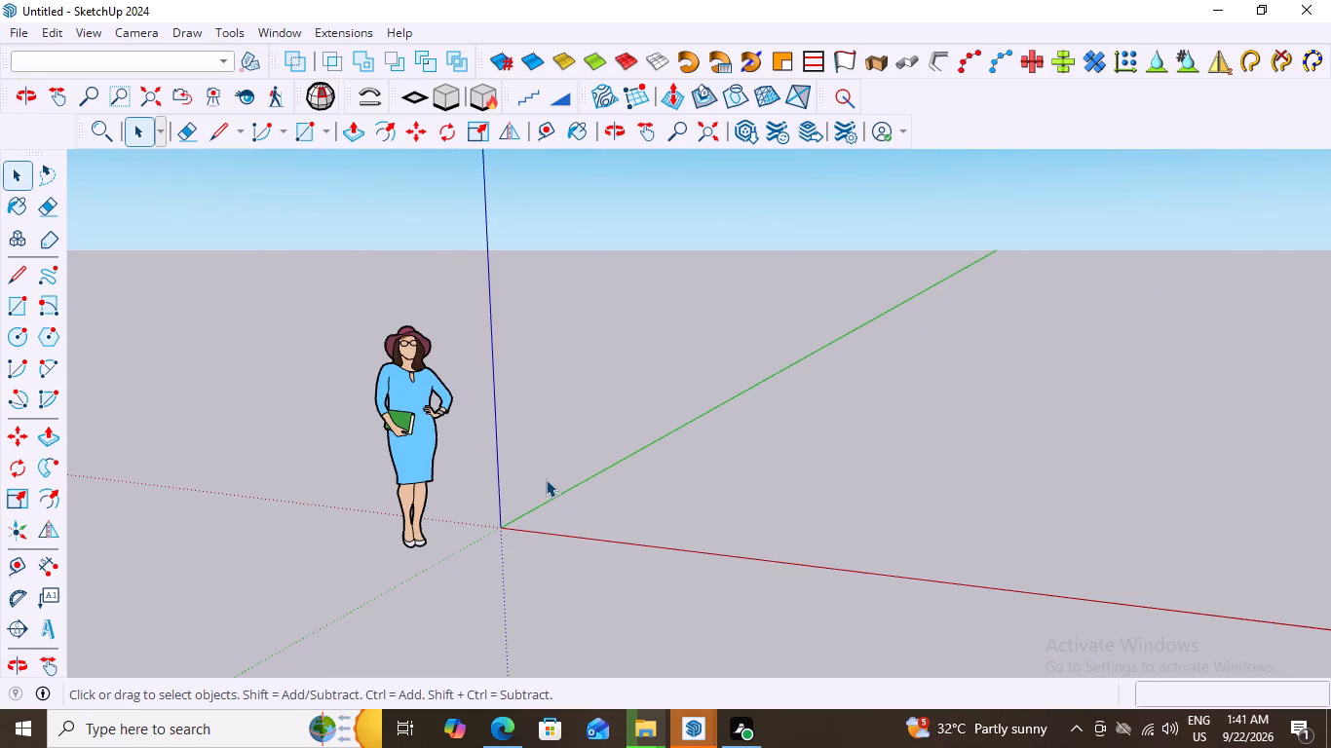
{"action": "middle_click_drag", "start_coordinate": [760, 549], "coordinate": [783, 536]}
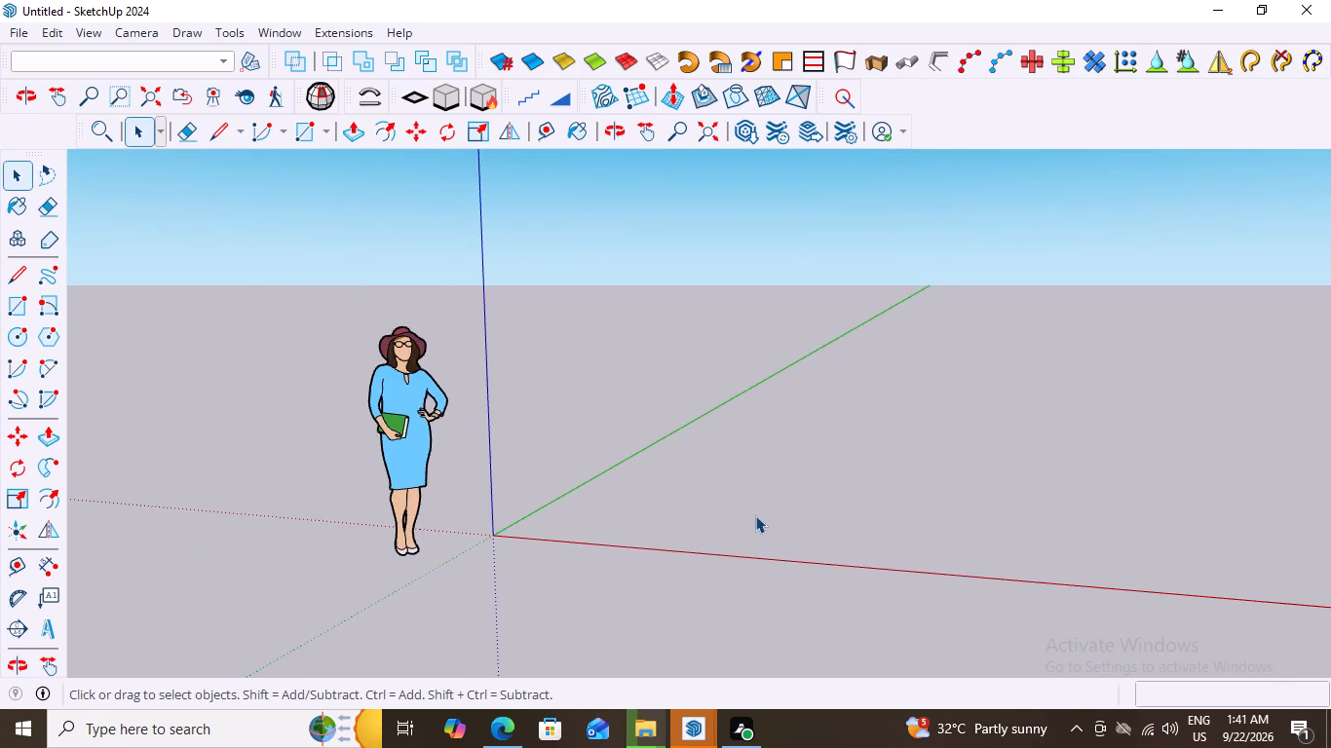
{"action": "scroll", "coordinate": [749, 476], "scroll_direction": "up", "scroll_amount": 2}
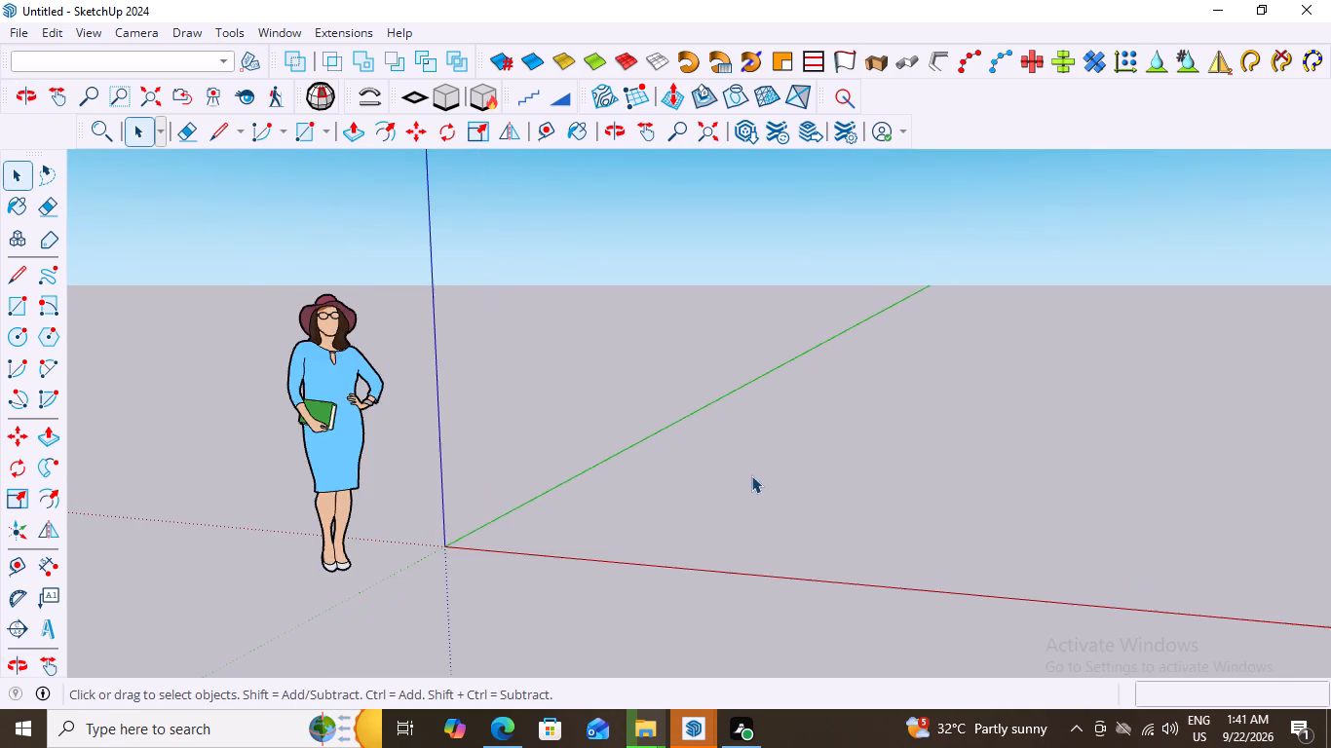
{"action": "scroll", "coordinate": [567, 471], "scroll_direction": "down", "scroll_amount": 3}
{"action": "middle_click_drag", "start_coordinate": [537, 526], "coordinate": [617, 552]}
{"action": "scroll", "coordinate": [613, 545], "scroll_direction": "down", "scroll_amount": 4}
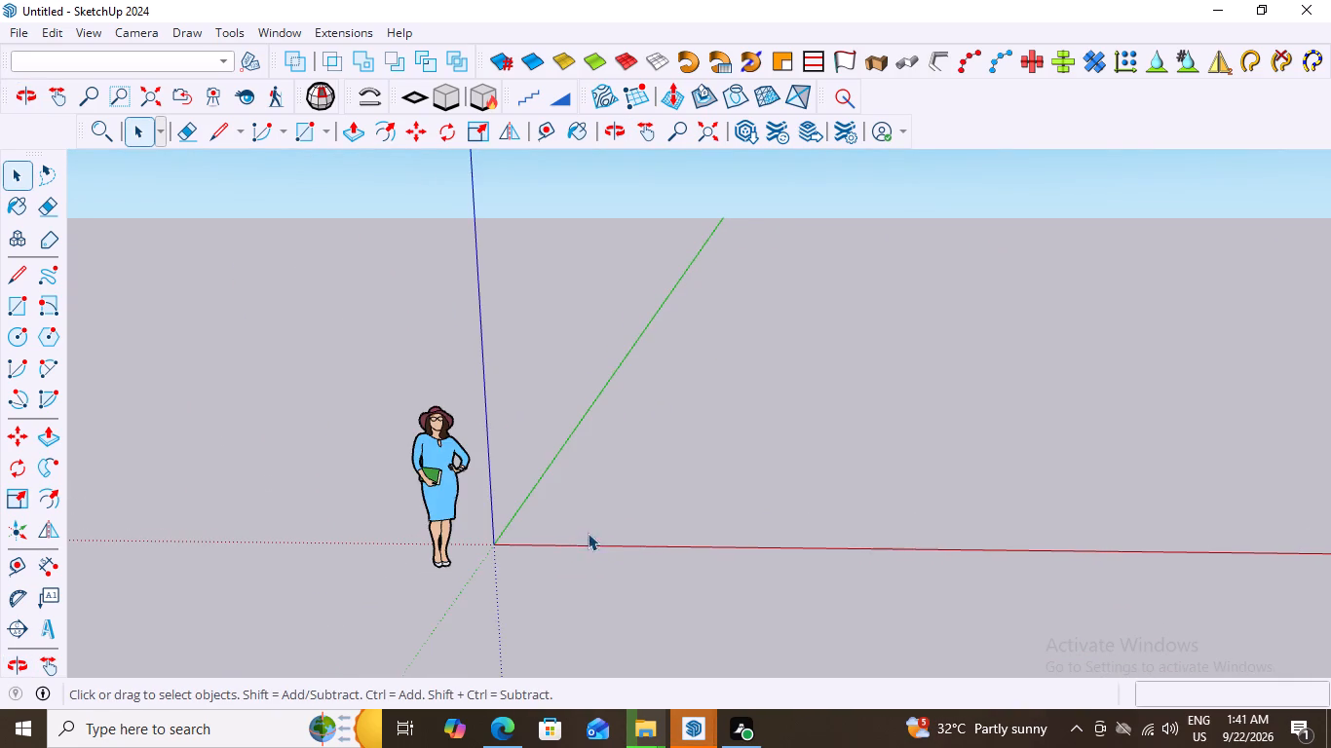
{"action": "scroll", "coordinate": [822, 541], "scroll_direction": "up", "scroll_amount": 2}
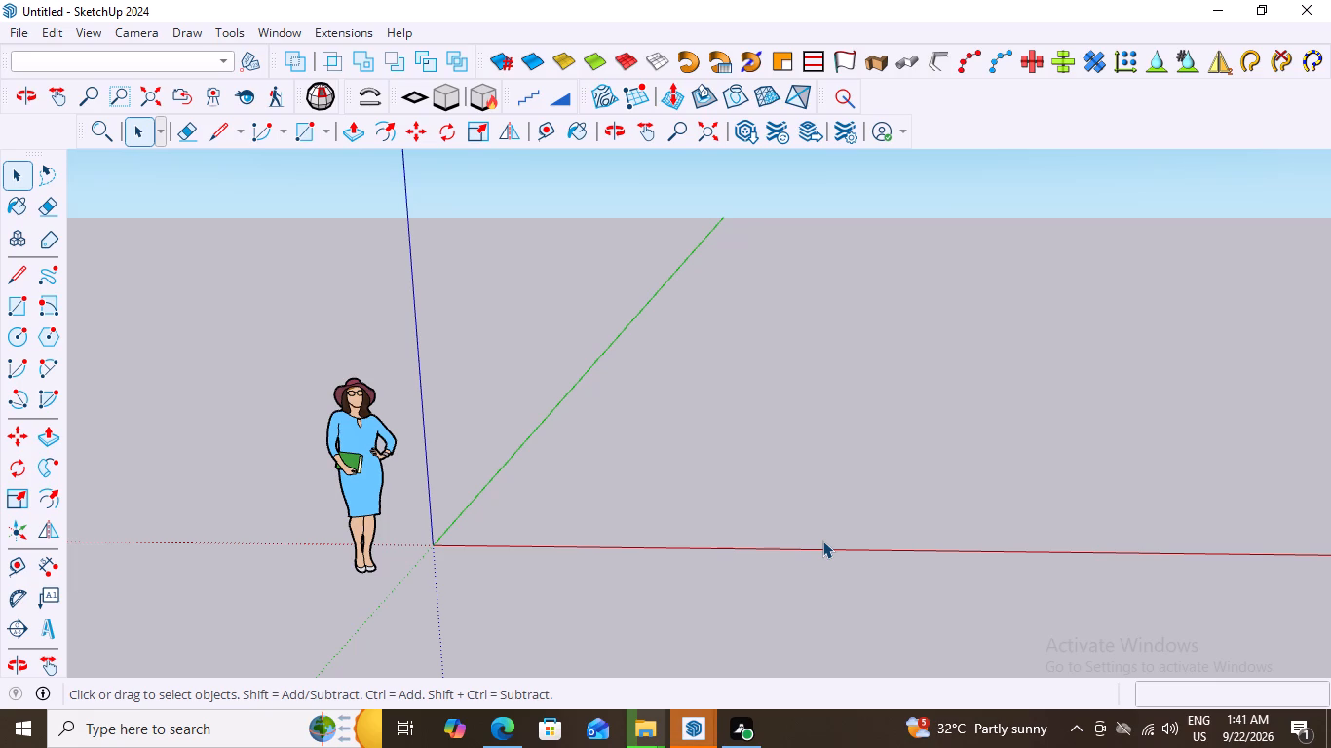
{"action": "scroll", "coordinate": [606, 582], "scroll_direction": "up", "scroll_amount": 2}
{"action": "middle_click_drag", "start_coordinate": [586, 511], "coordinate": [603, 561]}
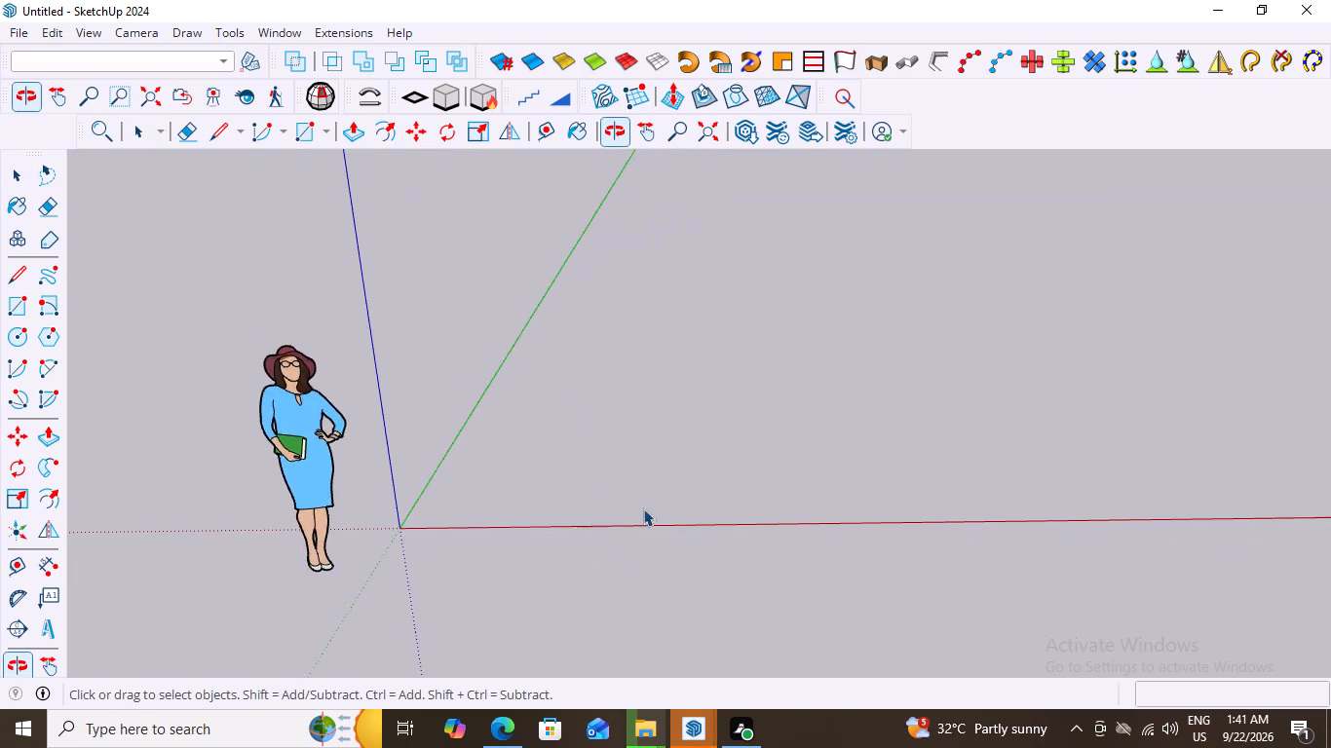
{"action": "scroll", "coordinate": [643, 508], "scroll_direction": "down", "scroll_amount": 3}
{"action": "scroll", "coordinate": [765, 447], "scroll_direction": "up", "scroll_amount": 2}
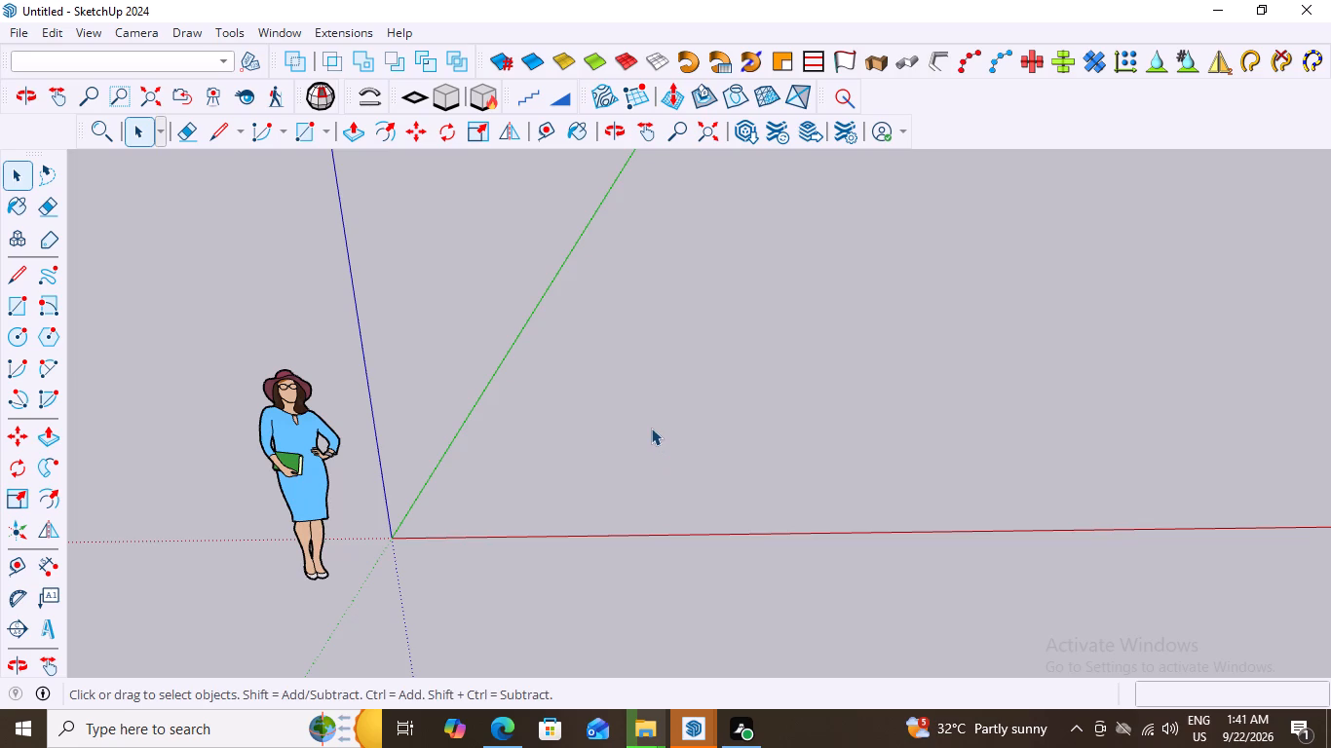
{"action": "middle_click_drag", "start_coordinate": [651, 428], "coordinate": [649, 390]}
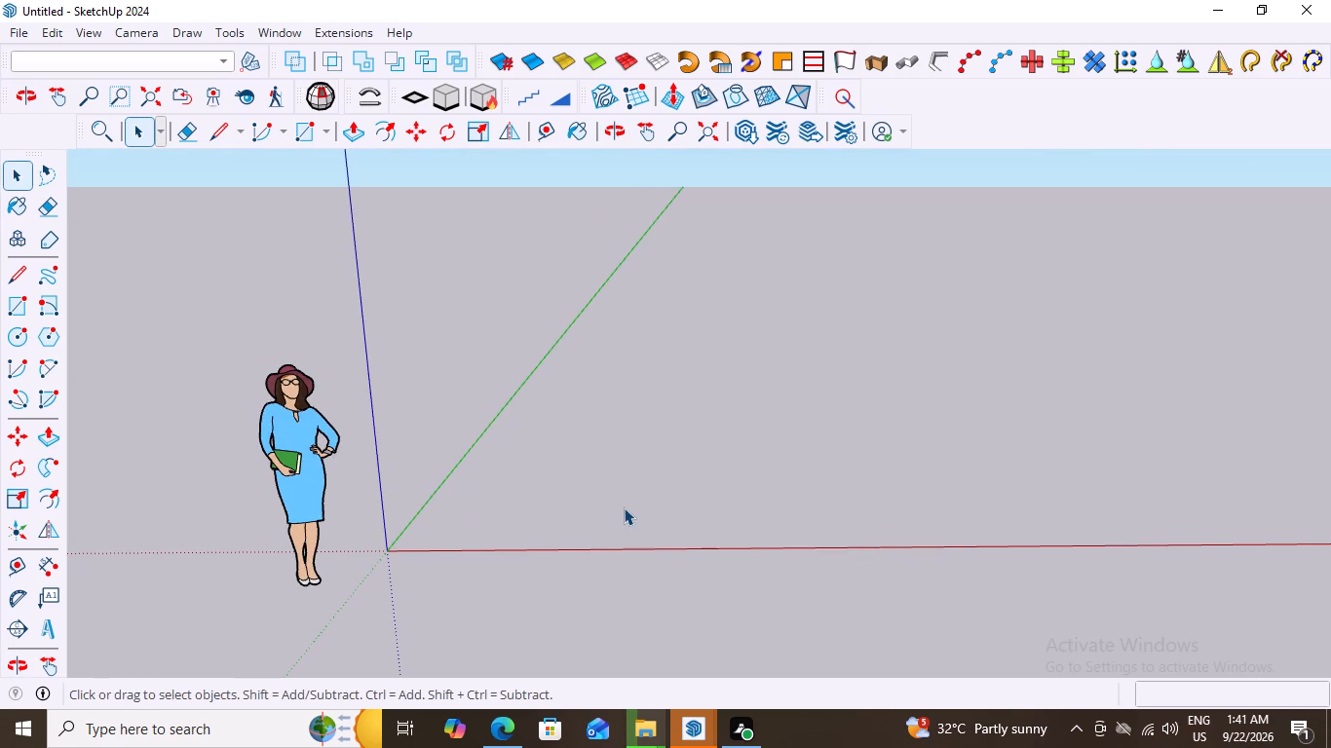
Bring up the file copy window in File Explorer to check the progress of copying Documents to the USB drive.
{"action": "left_click", "coordinate": [637, 731]}
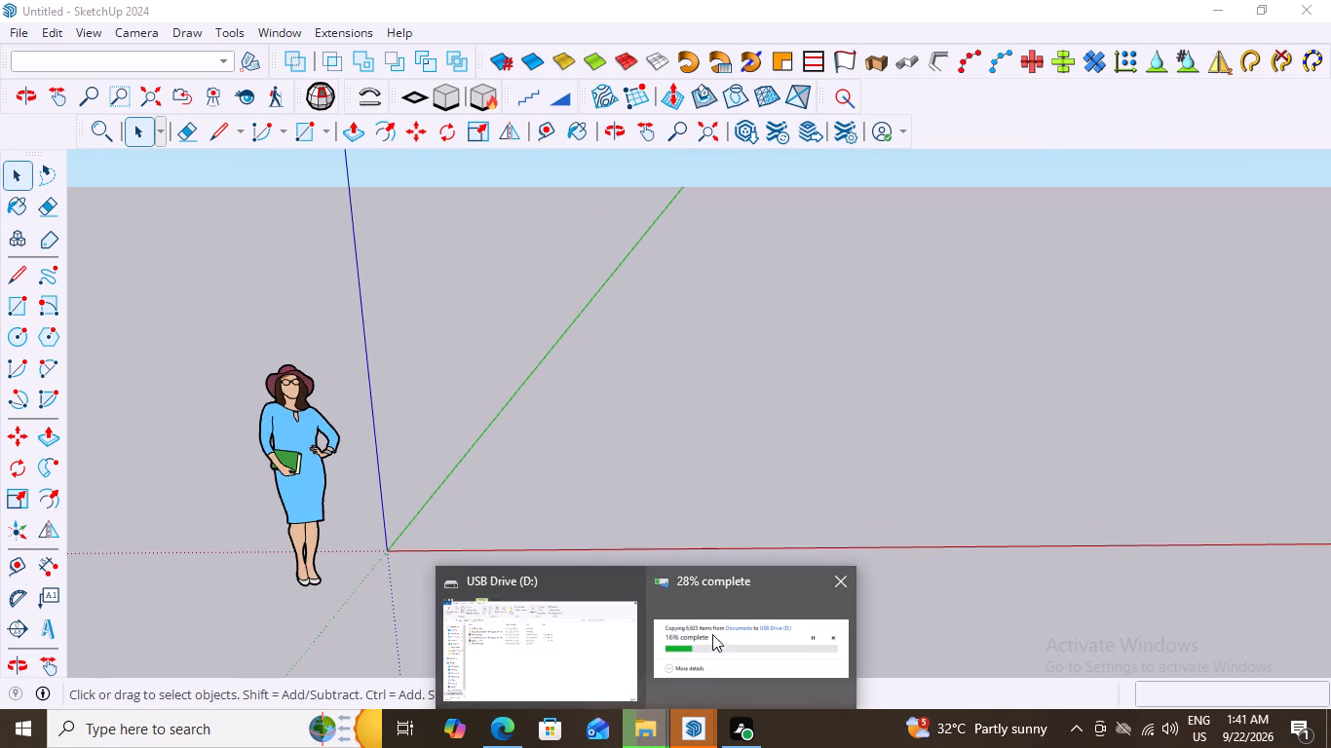
{"action": "left_click", "coordinate": [732, 613]}
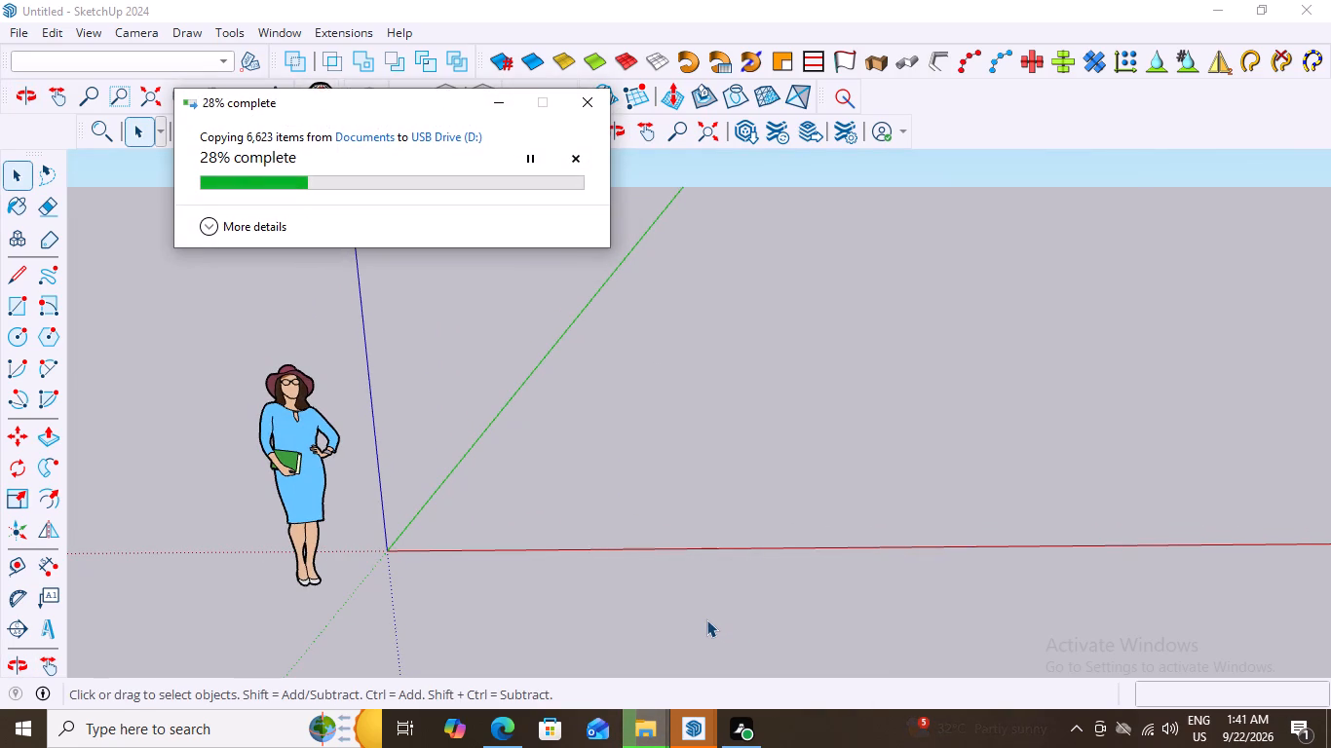
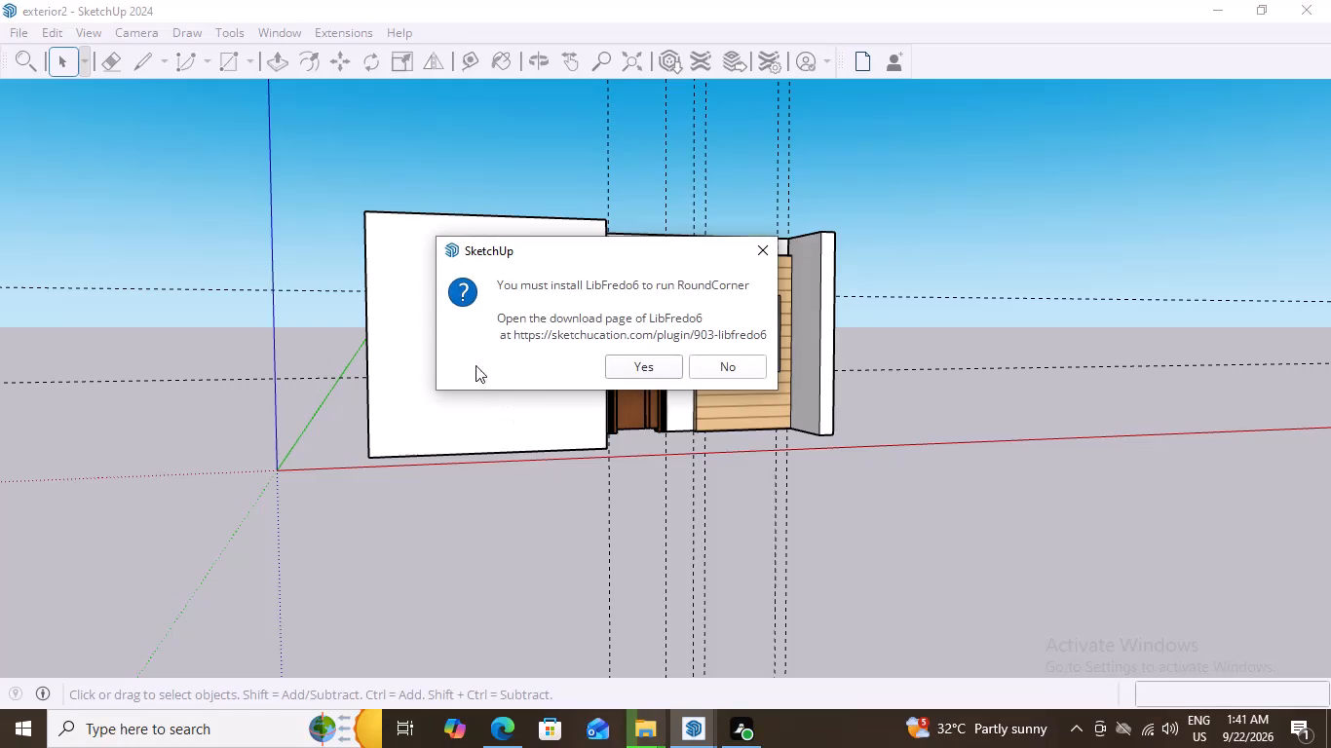
Dismiss the LibFredo6 download prompt without opening its page and close the Model Info window of the exterior2 model.
{"action": "left_click", "coordinate": [762, 249]}
{"action": "scroll", "coordinate": [883, 367], "scroll_direction": "up", "scroll_amount": 2}
{"action": "middle_click_drag", "start_coordinate": [823, 395], "coordinate": [689, 446]}
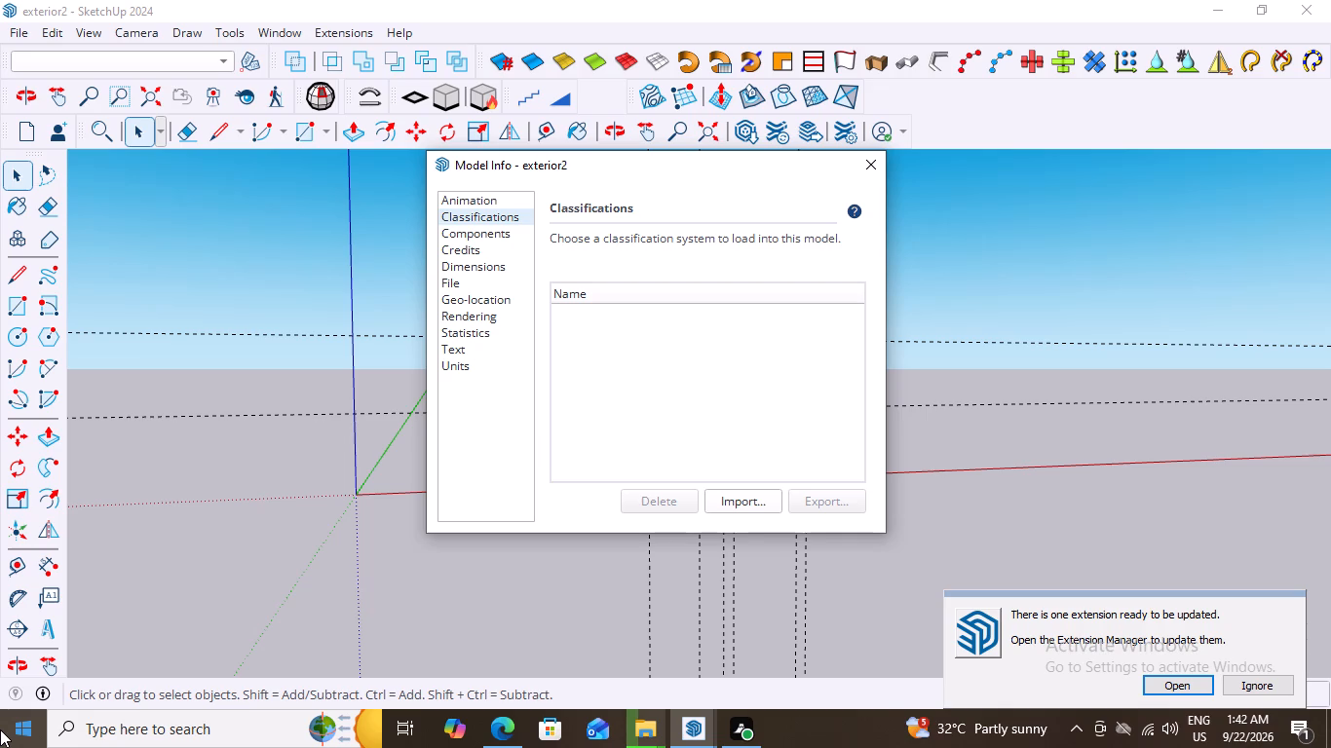
{"action": "left_click", "coordinate": [872, 162]}
Examine the exterior2 house from the front and above, including the front walls, door, windows and wood-clad section.
{"action": "scroll", "coordinate": [834, 355], "scroll_direction": "up", "scroll_amount": 3}
{"action": "scroll", "coordinate": [947, 363], "scroll_direction": "down", "scroll_amount": 4}
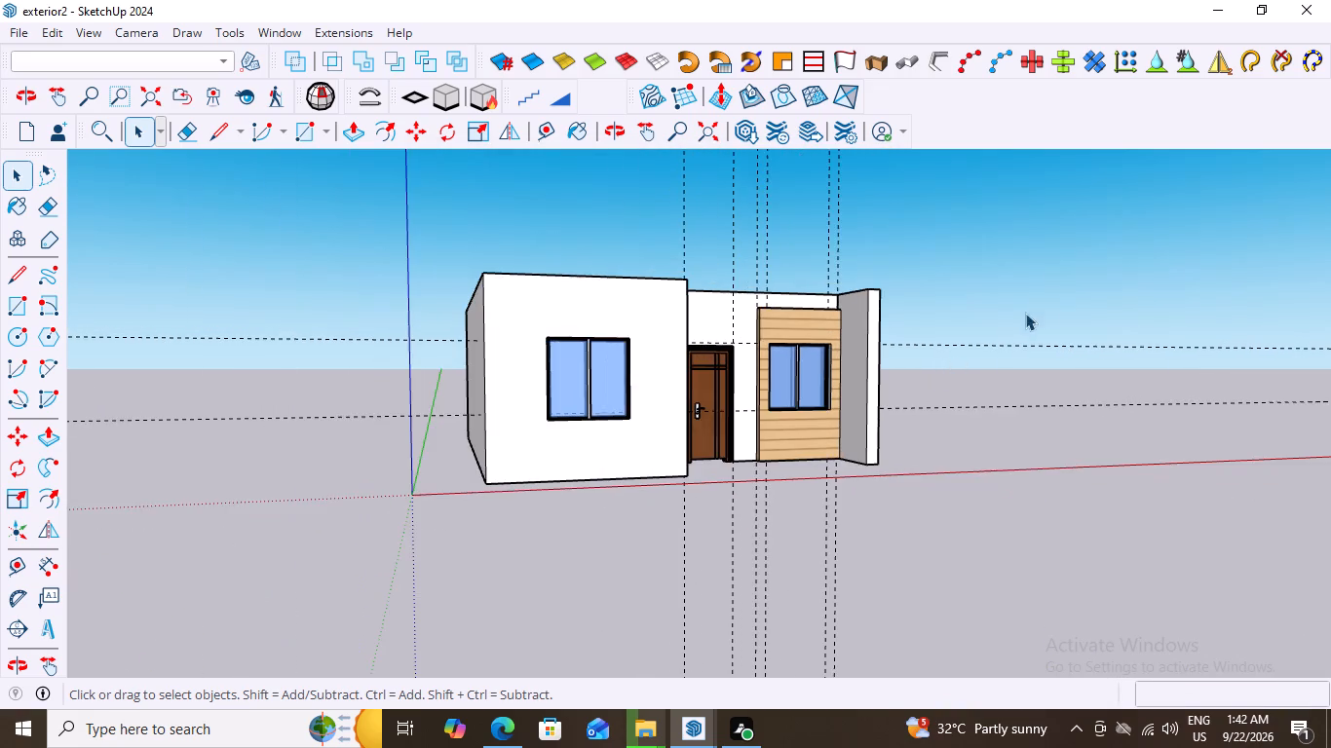
{"action": "middle_click_drag", "start_coordinate": [1041, 306], "coordinate": [898, 420]}
{"action": "scroll", "coordinate": [798, 438], "scroll_direction": "up", "scroll_amount": 2}
{"action": "middle_click_drag", "start_coordinate": [901, 416], "coordinate": [955, 388]}
{"action": "scroll", "coordinate": [679, 467], "scroll_direction": "up", "scroll_amount": 3}
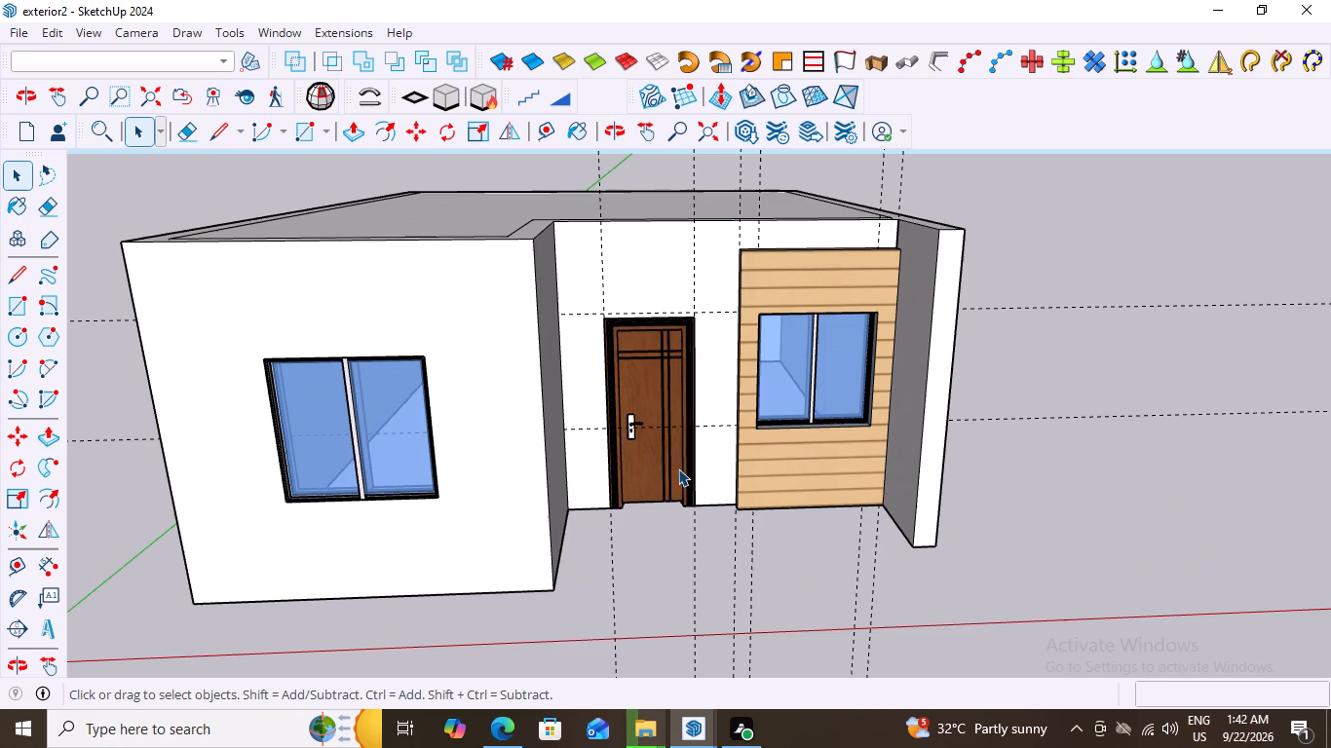
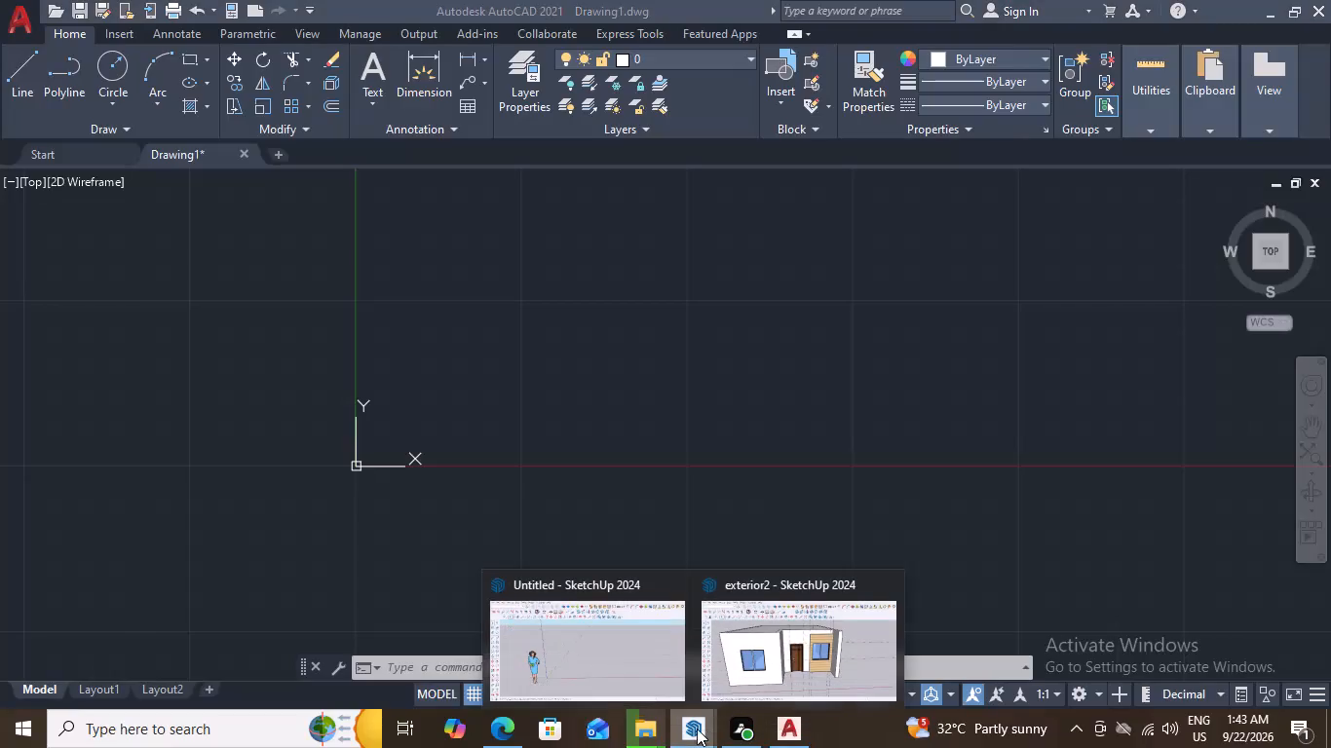
Switch from AutoCAD to the exterior2 model in SketchUp.
{"action": "left_click", "coordinate": [779, 650]}
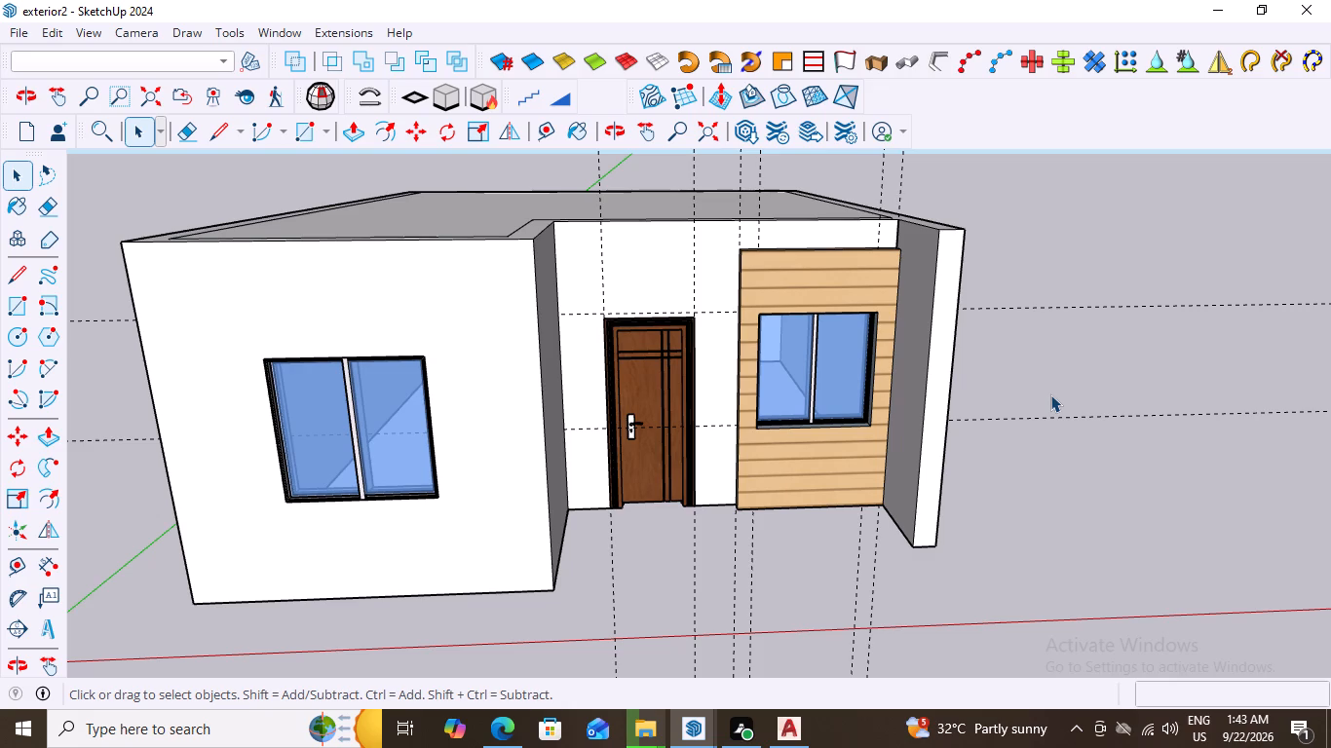
Examine the house's front facade, including the entrance door, both windows, the wood-clad section and the projecting side wall.
{"action": "scroll", "coordinate": [1038, 385], "scroll_direction": "up", "scroll_amount": 1}
{"action": "scroll", "coordinate": [1038, 385], "scroll_direction": "down", "scroll_amount": 2}
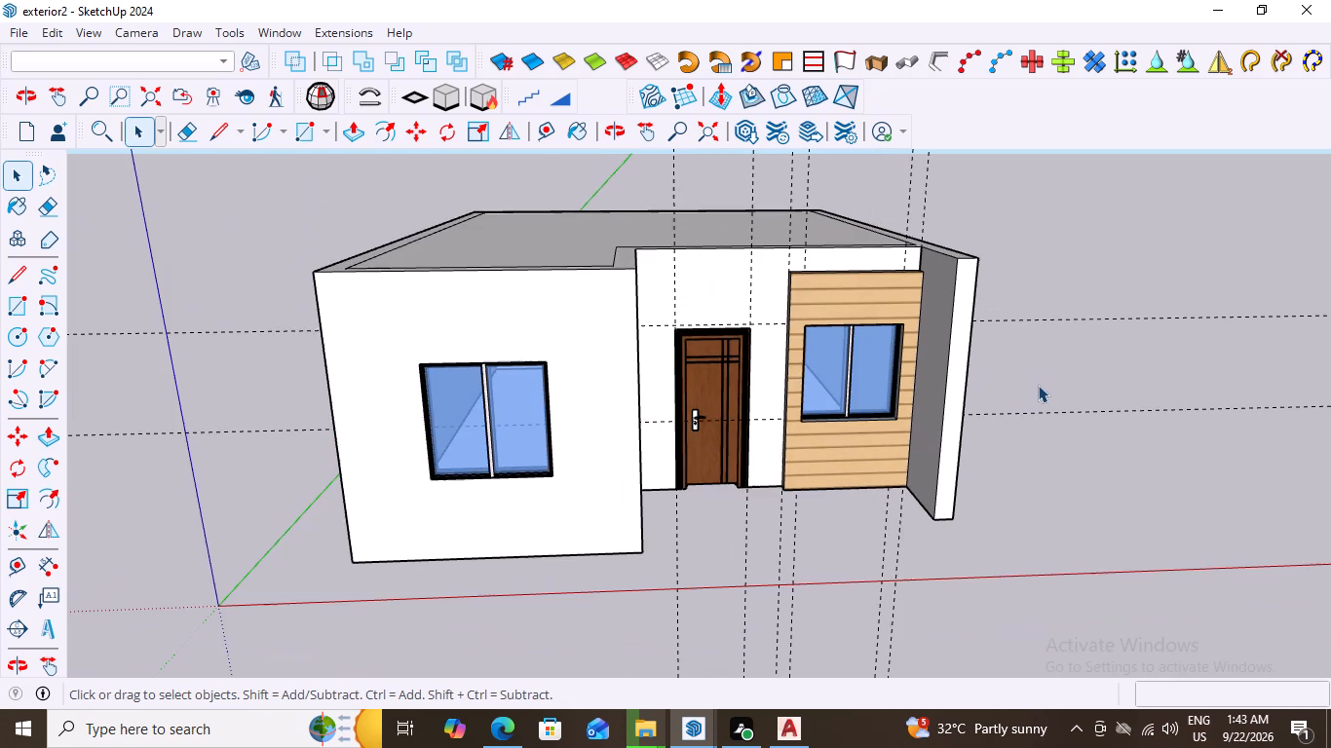
{"action": "scroll", "coordinate": [1038, 385], "scroll_direction": "down", "scroll_amount": 1}
{"action": "middle_click_drag", "start_coordinate": [1103, 384], "coordinate": [1041, 375]}
{"action": "scroll", "coordinate": [873, 408], "scroll_direction": "up", "scroll_amount": 3}
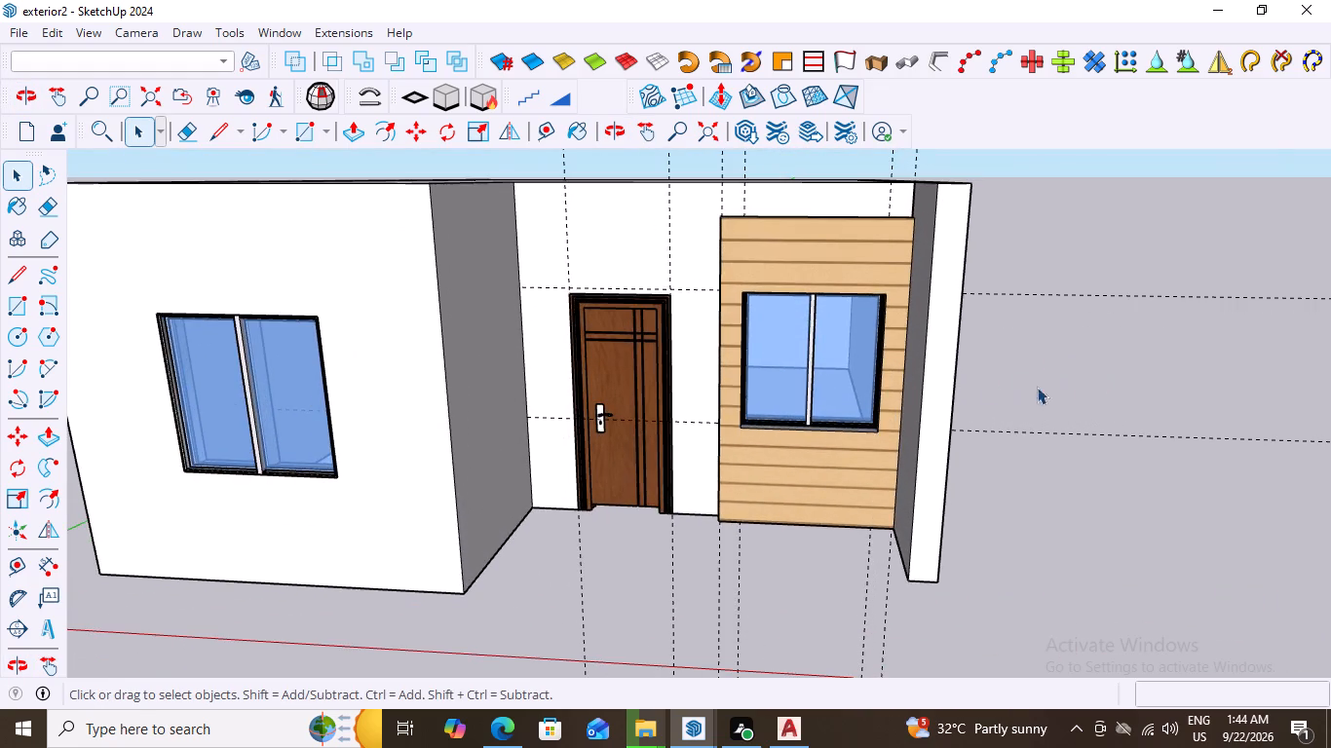
{"action": "middle_click_drag", "start_coordinate": [1057, 387], "coordinate": [1102, 395]}
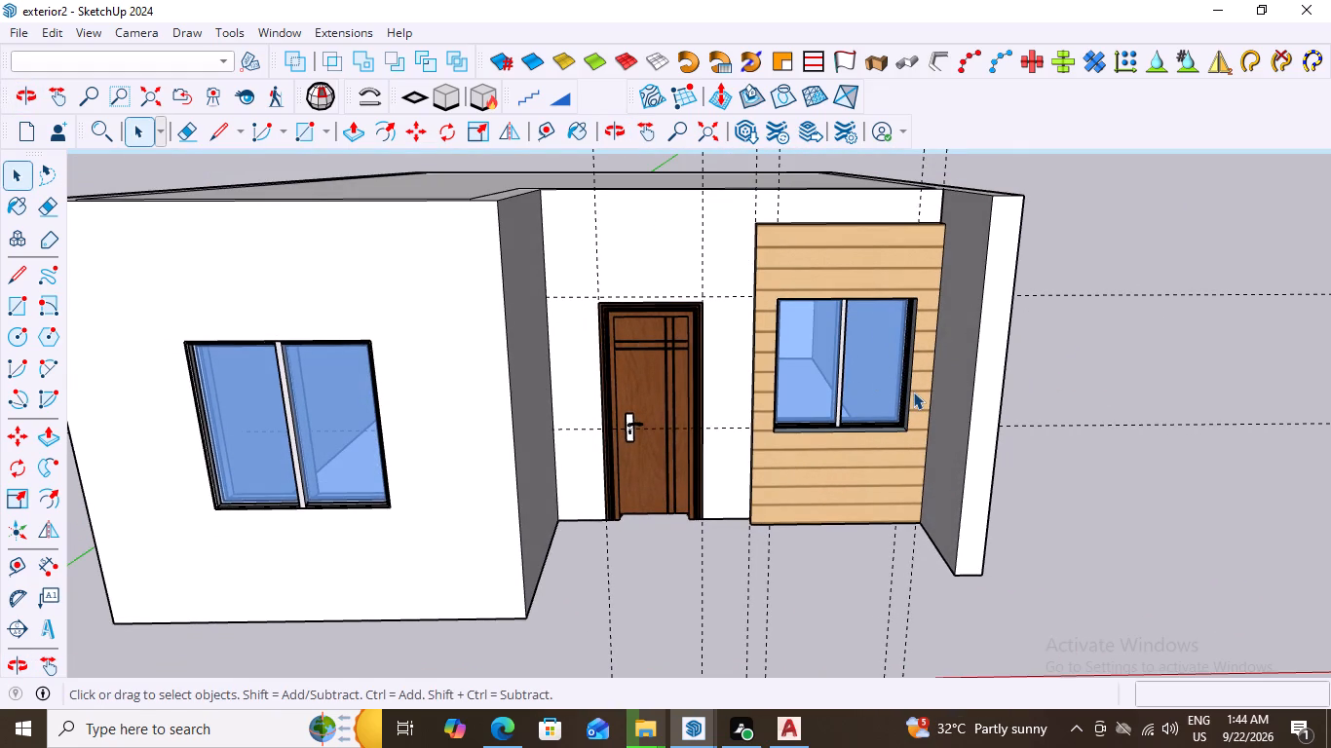
{"action": "scroll", "coordinate": [1003, 384], "scroll_direction": "down", "scroll_amount": 3}
{"action": "scroll", "coordinate": [1115, 408], "scroll_direction": "up", "scroll_amount": 1}
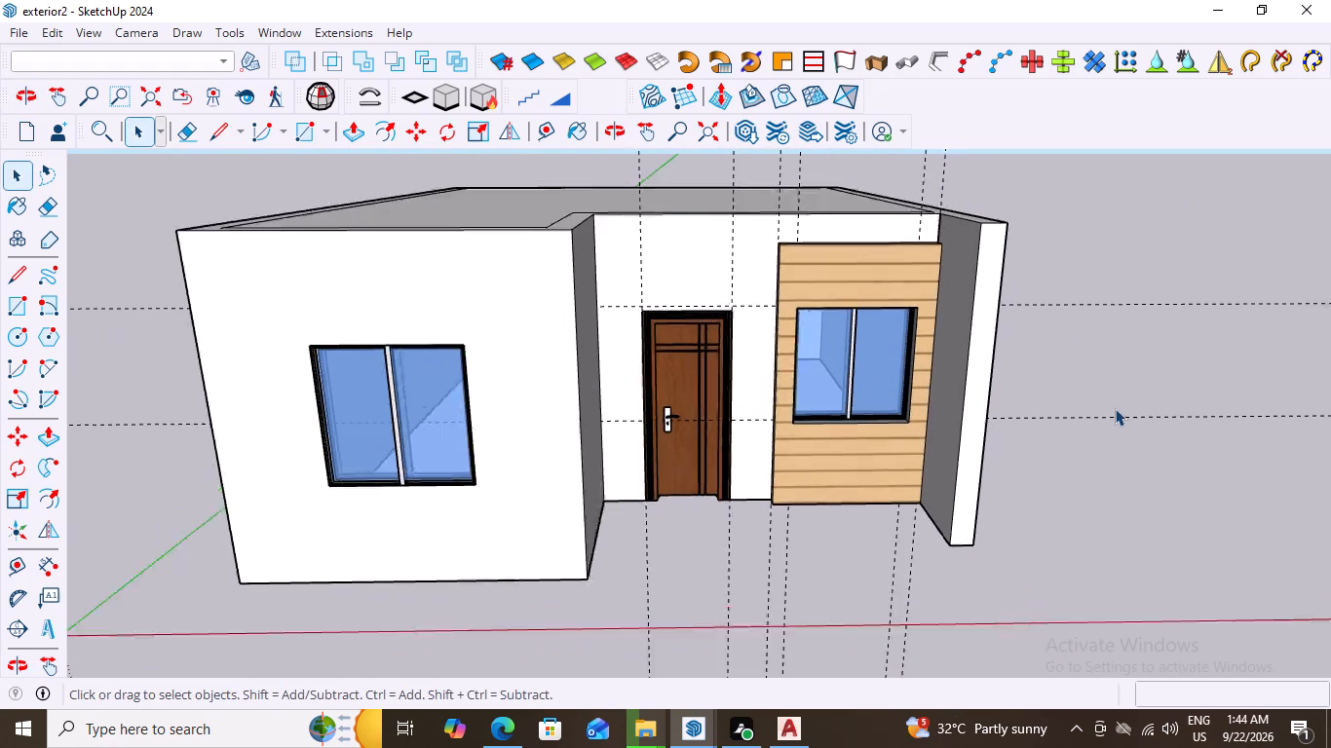
{"action": "scroll", "coordinate": [1115, 408], "scroll_direction": "up", "scroll_amount": 2}
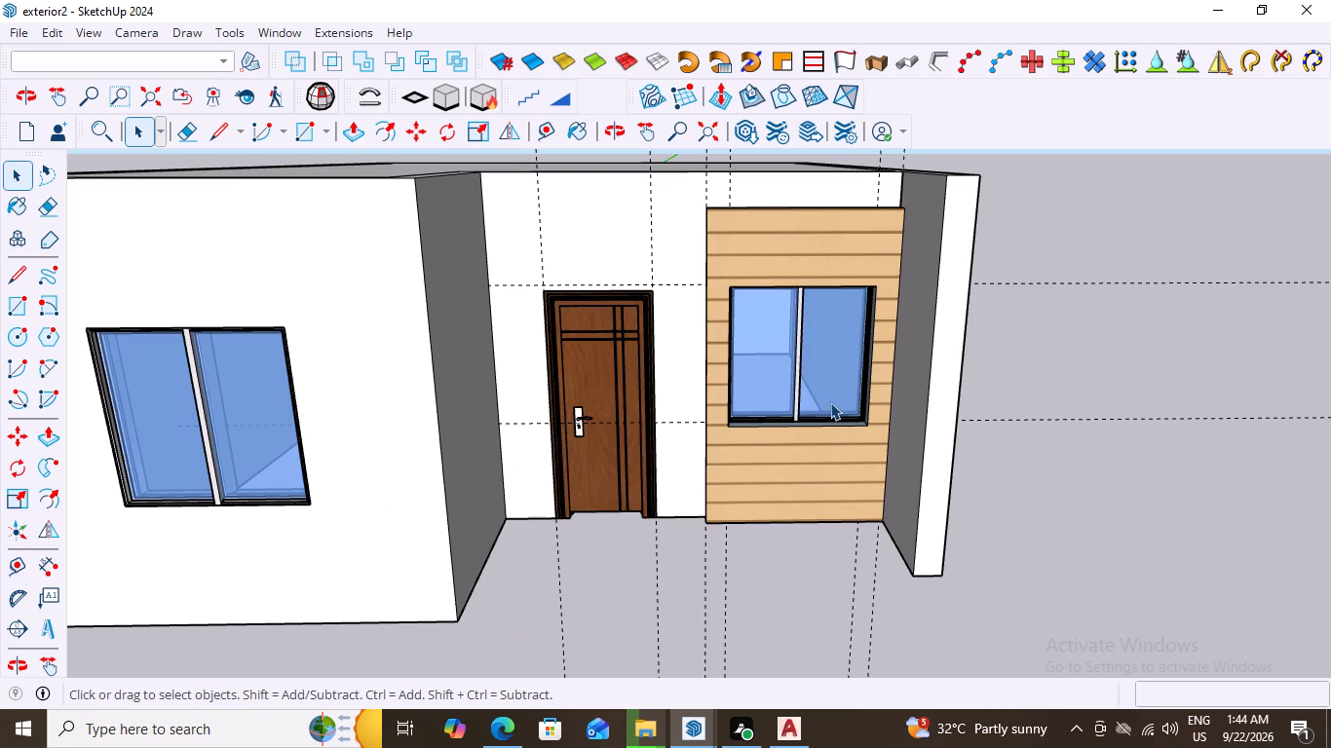
{"action": "scroll", "coordinate": [830, 412], "scroll_direction": "down", "scroll_amount": 2}
{"action": "scroll", "coordinate": [805, 307], "scroll_direction": "up", "scroll_amount": 2}
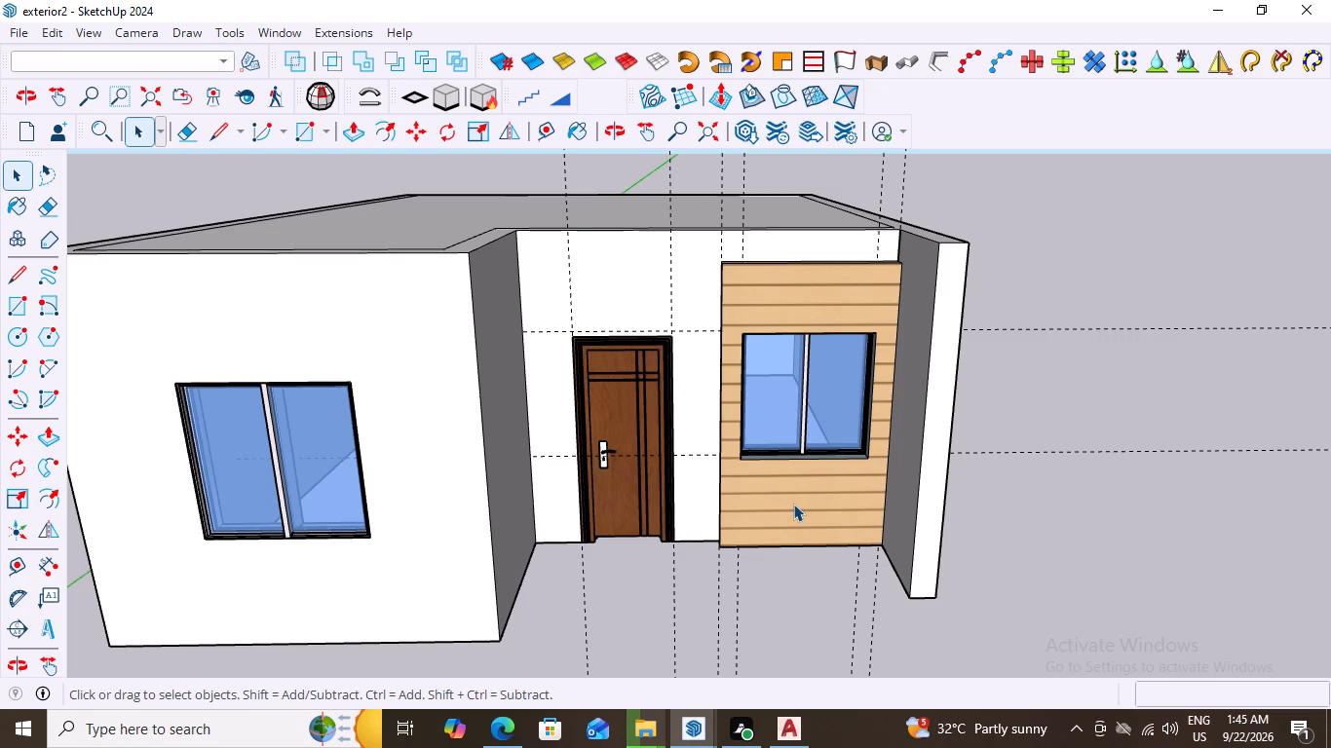
{"action": "scroll", "coordinate": [817, 567], "scroll_direction": "up", "scroll_amount": 2}
{"action": "scroll", "coordinate": [780, 475], "scroll_direction": "down", "scroll_amount": 3}
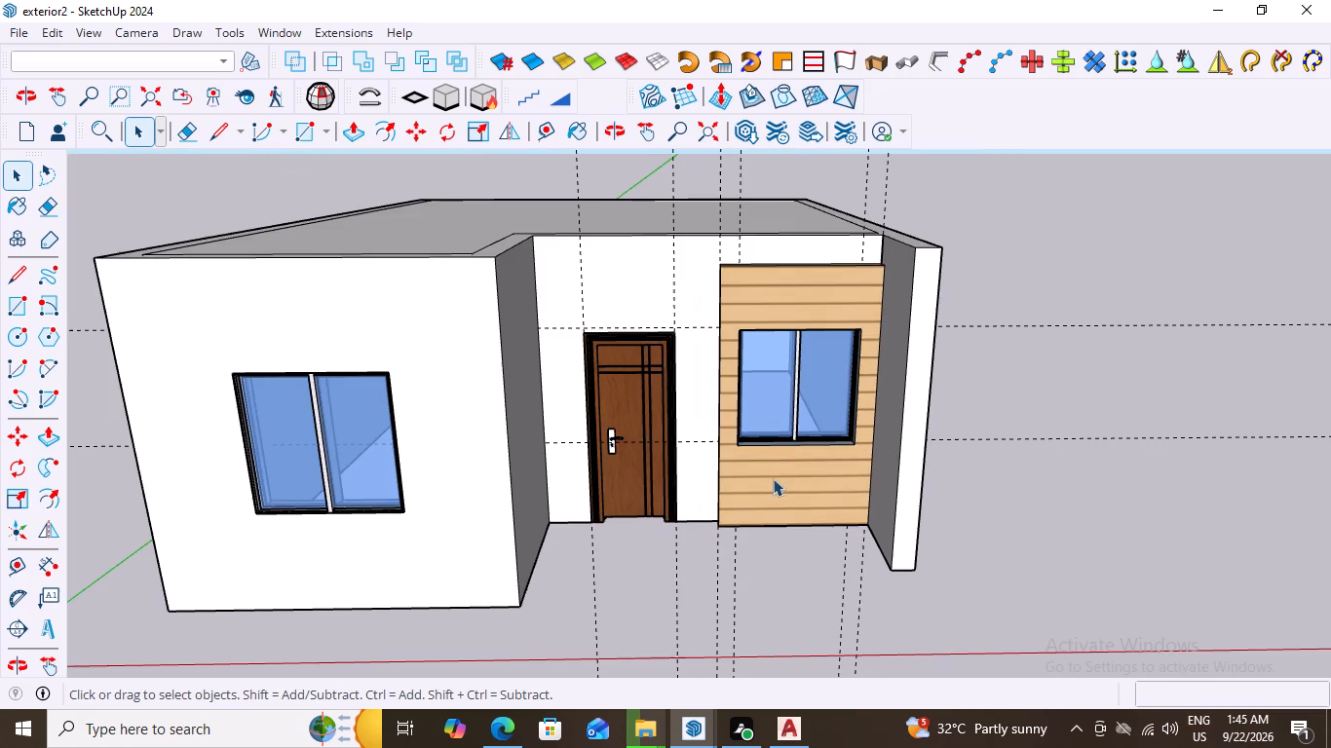
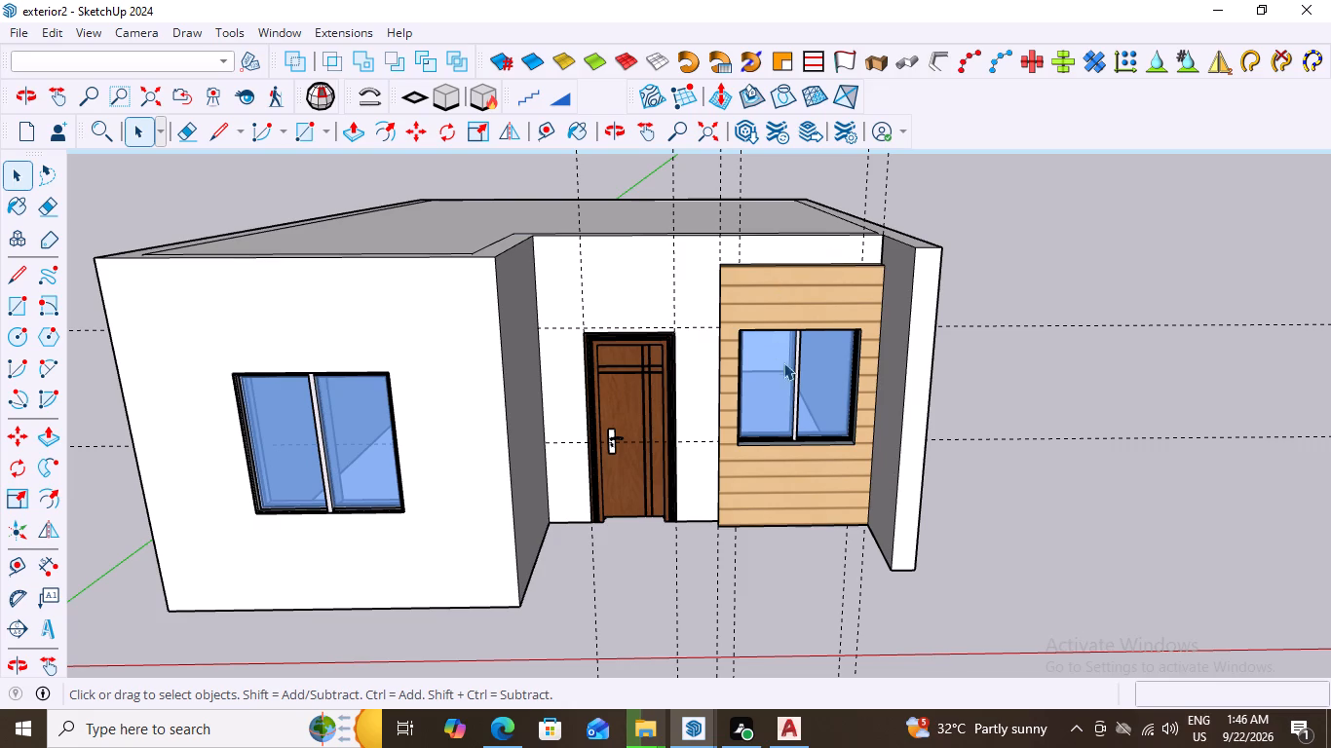
Examine the front facade's entrance recess, including the door, the wood-clad section with its window and the projecting side wall.
{"action": "scroll", "coordinate": [873, 313], "scroll_direction": "up", "scroll_amount": 2}
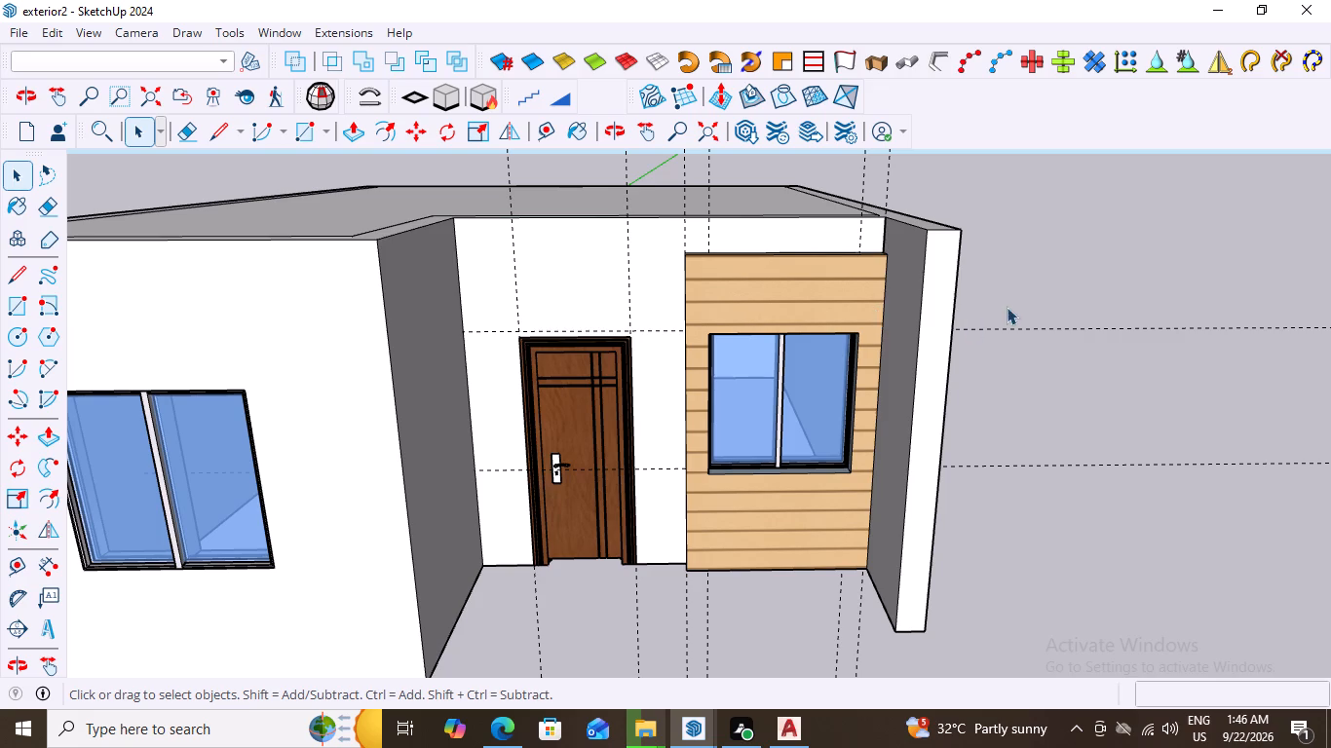
{"action": "scroll", "coordinate": [985, 349], "scroll_direction": "down", "scroll_amount": 6}
{"action": "middle_click_drag", "start_coordinate": [1026, 426], "coordinate": [1033, 399]}
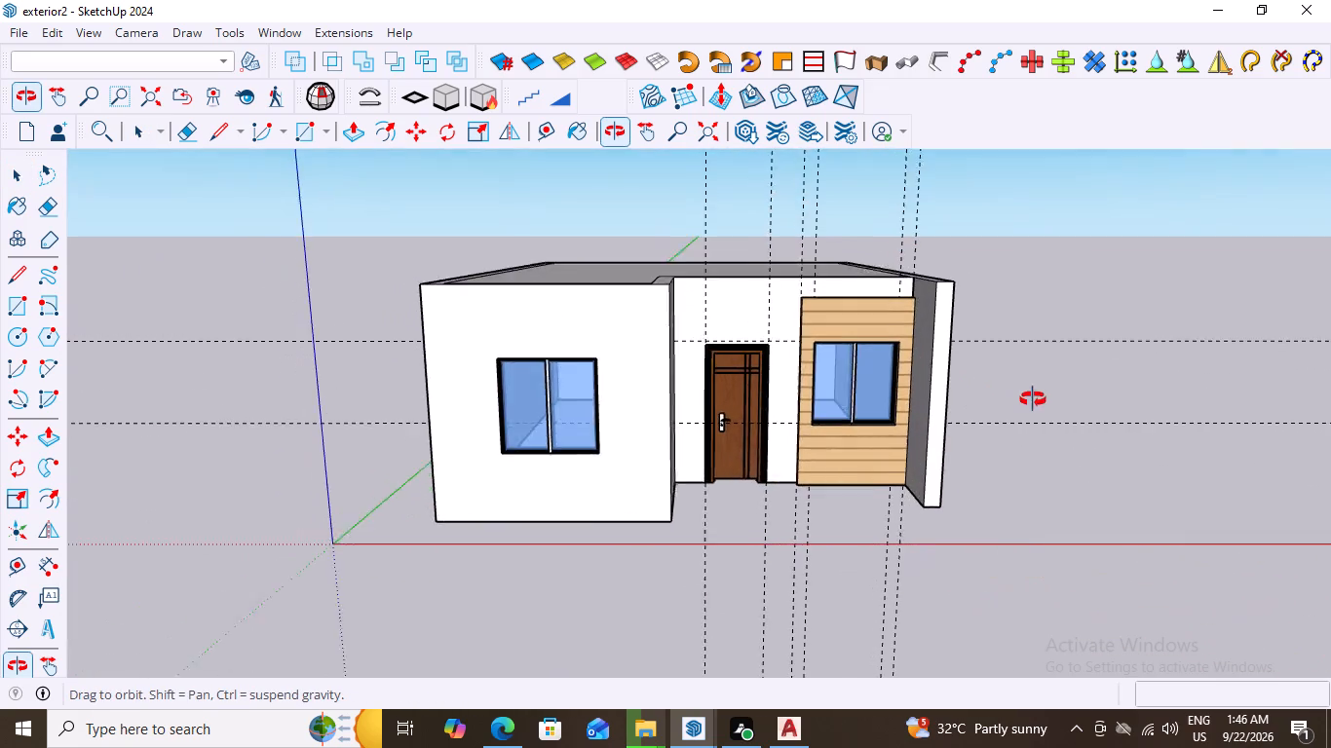
{"action": "middle_click_drag", "start_coordinate": [1033, 399], "coordinate": [1046, 417]}
{"action": "scroll", "coordinate": [940, 331], "scroll_direction": "up", "scroll_amount": 4}
{"action": "middle_click_drag", "start_coordinate": [1023, 307], "coordinate": [1001, 318]}
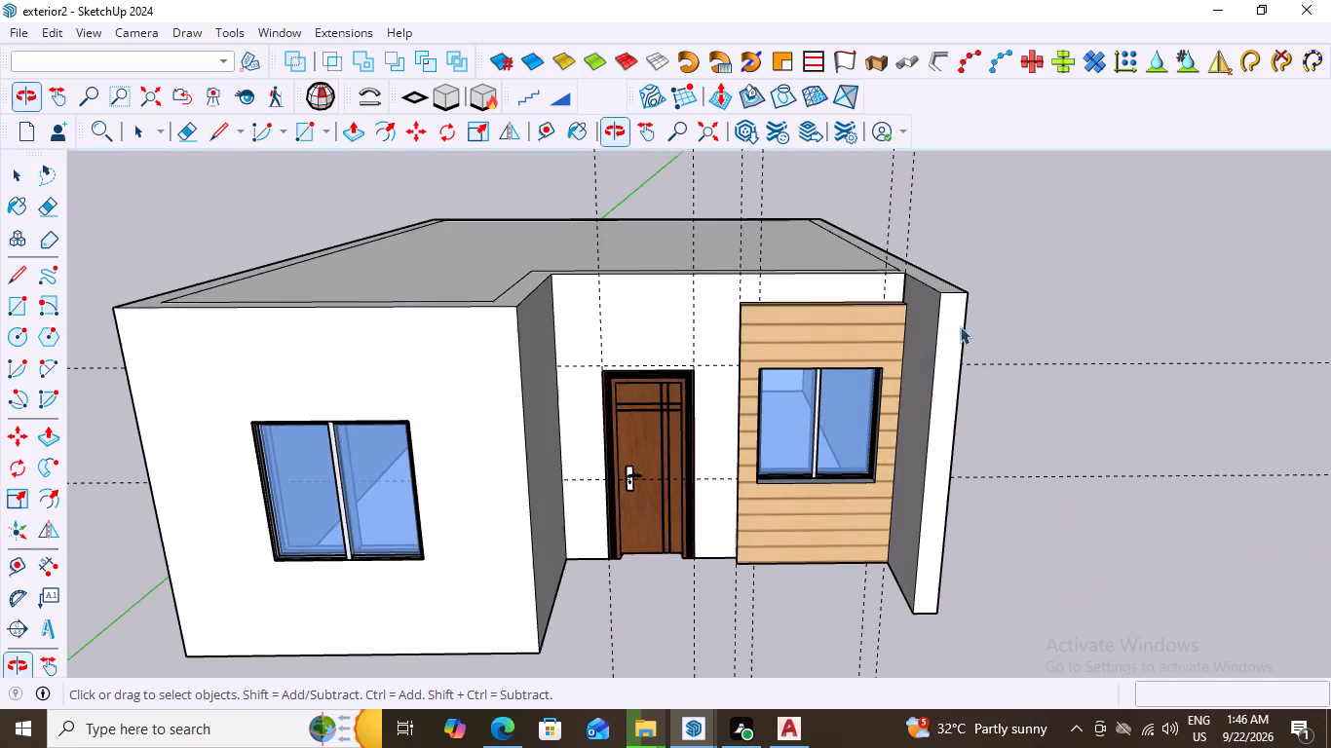
{"action": "scroll", "coordinate": [695, 480], "scroll_direction": "up", "scroll_amount": 1}
{"action": "middle_click_drag", "start_coordinate": [1012, 451], "coordinate": [1032, 436]}
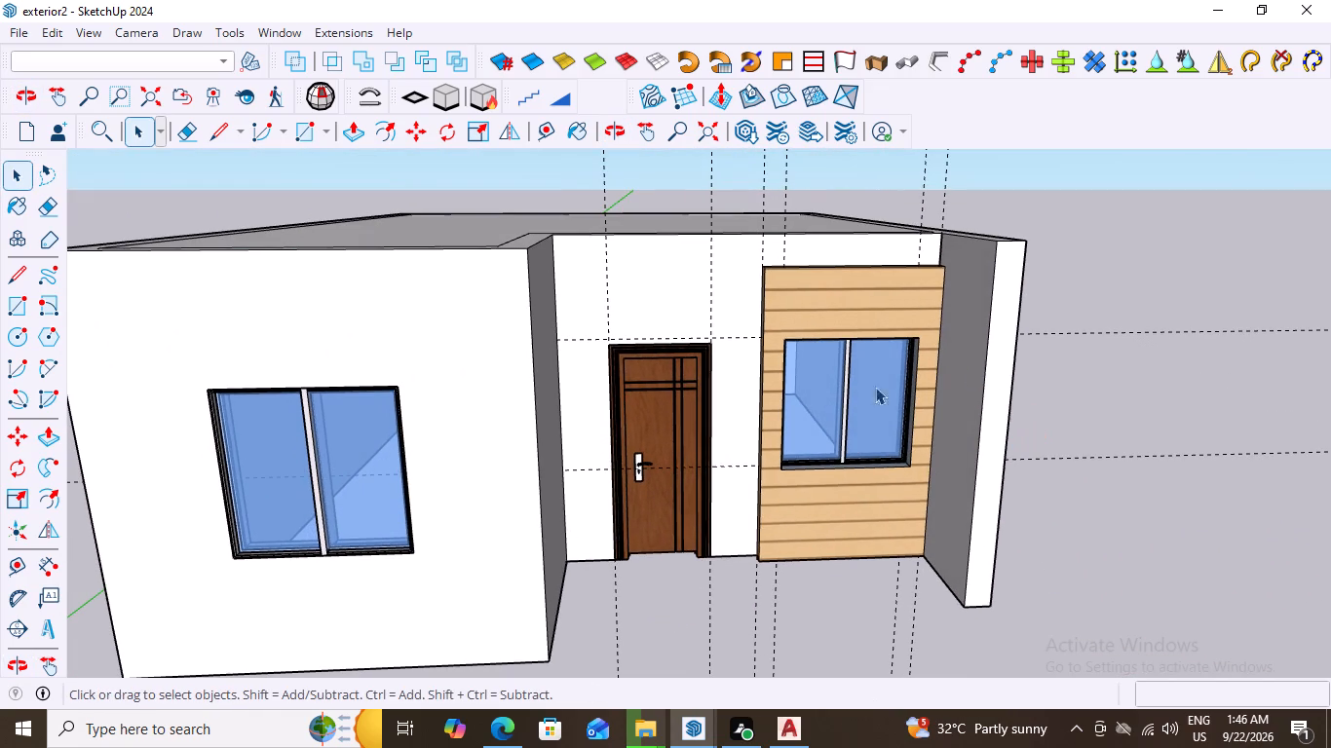
{"action": "middle_click_drag", "start_coordinate": [915, 467], "coordinate": [881, 464]}
{"action": "middle_click_drag", "start_coordinate": [919, 478], "coordinate": [942, 474]}
{"action": "scroll", "coordinate": [942, 474], "scroll_direction": "up", "scroll_amount": 1}
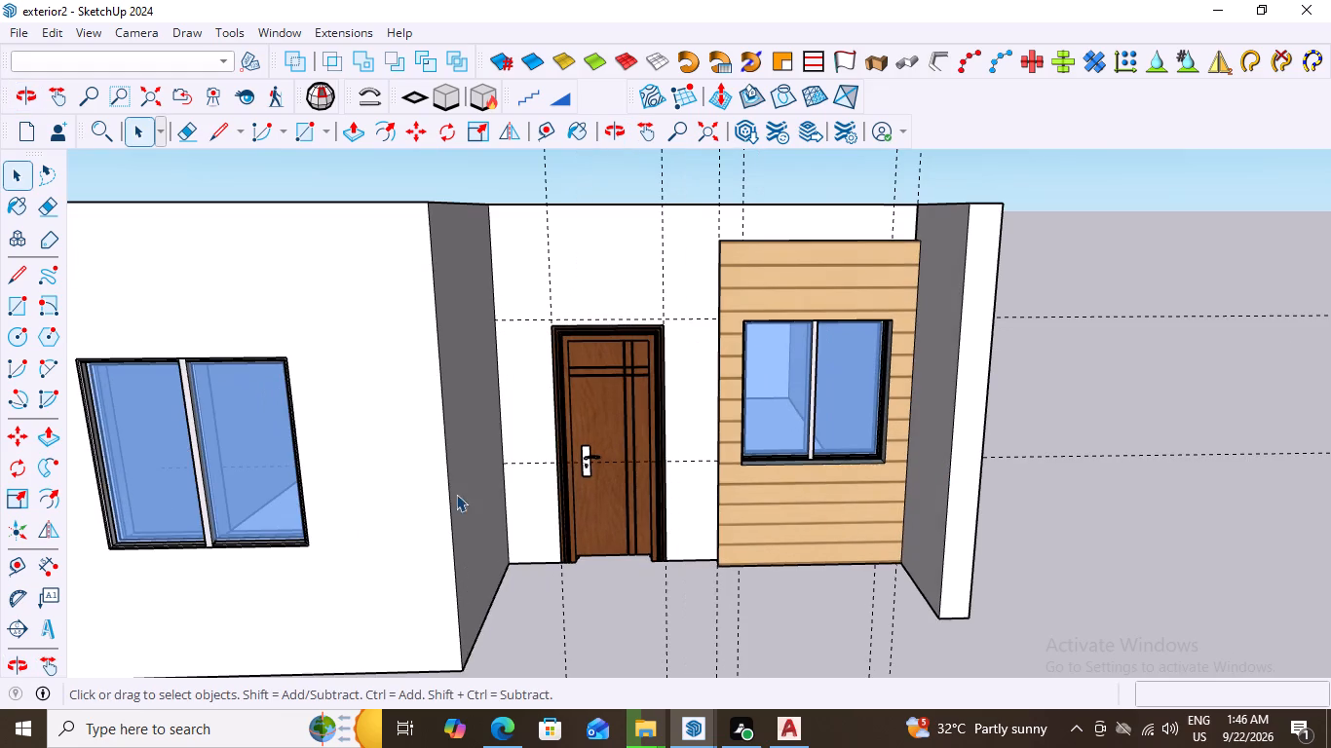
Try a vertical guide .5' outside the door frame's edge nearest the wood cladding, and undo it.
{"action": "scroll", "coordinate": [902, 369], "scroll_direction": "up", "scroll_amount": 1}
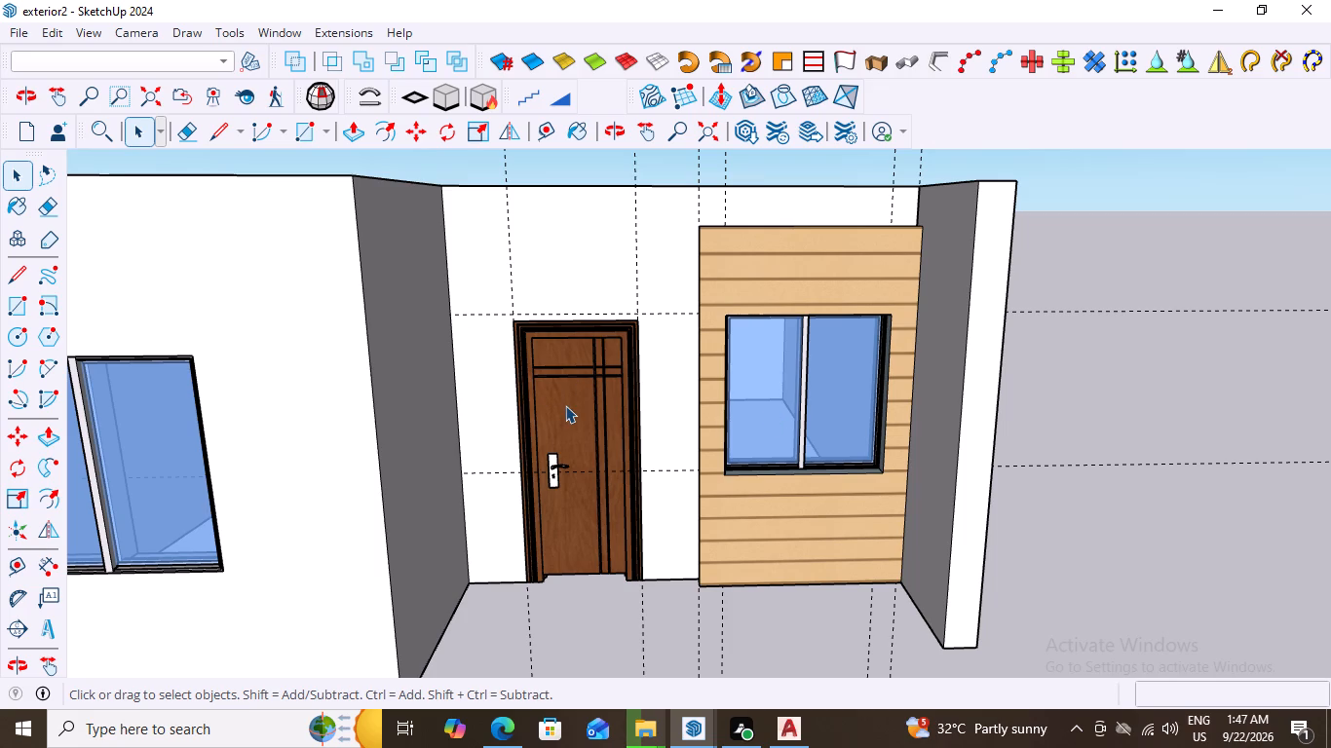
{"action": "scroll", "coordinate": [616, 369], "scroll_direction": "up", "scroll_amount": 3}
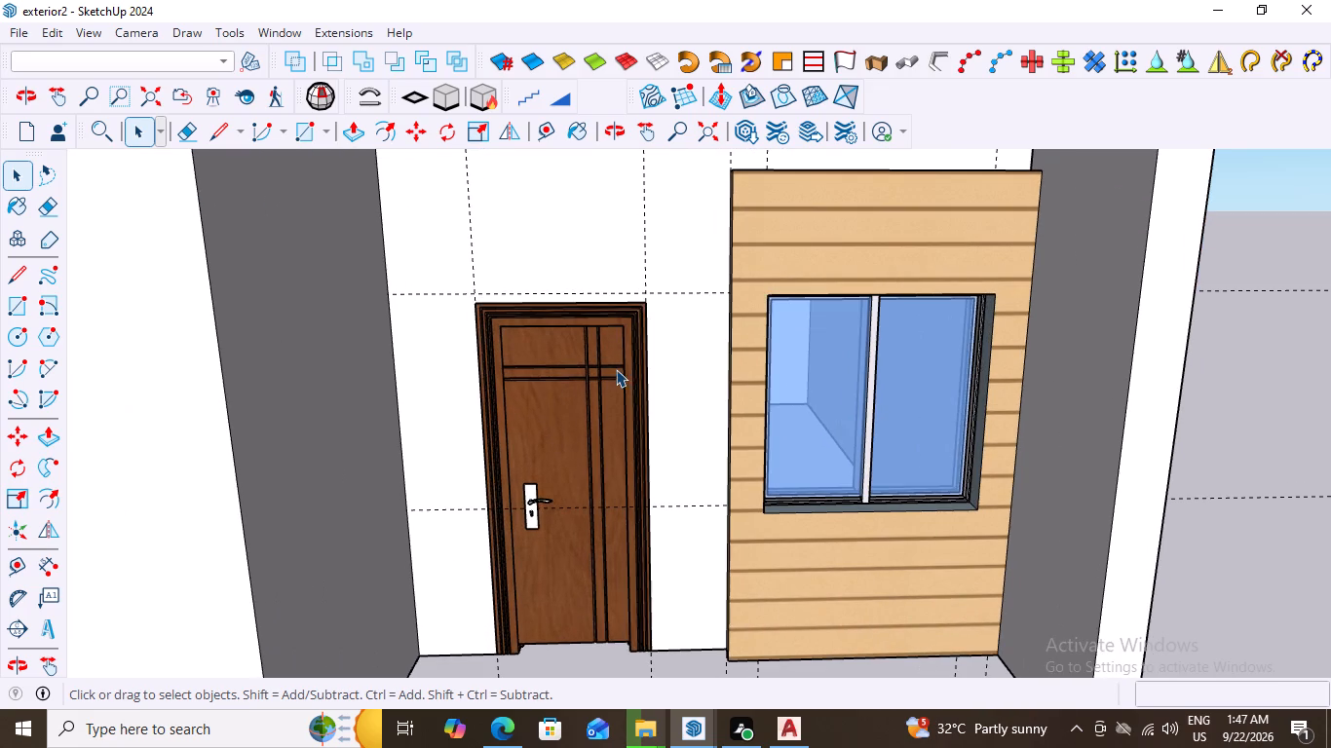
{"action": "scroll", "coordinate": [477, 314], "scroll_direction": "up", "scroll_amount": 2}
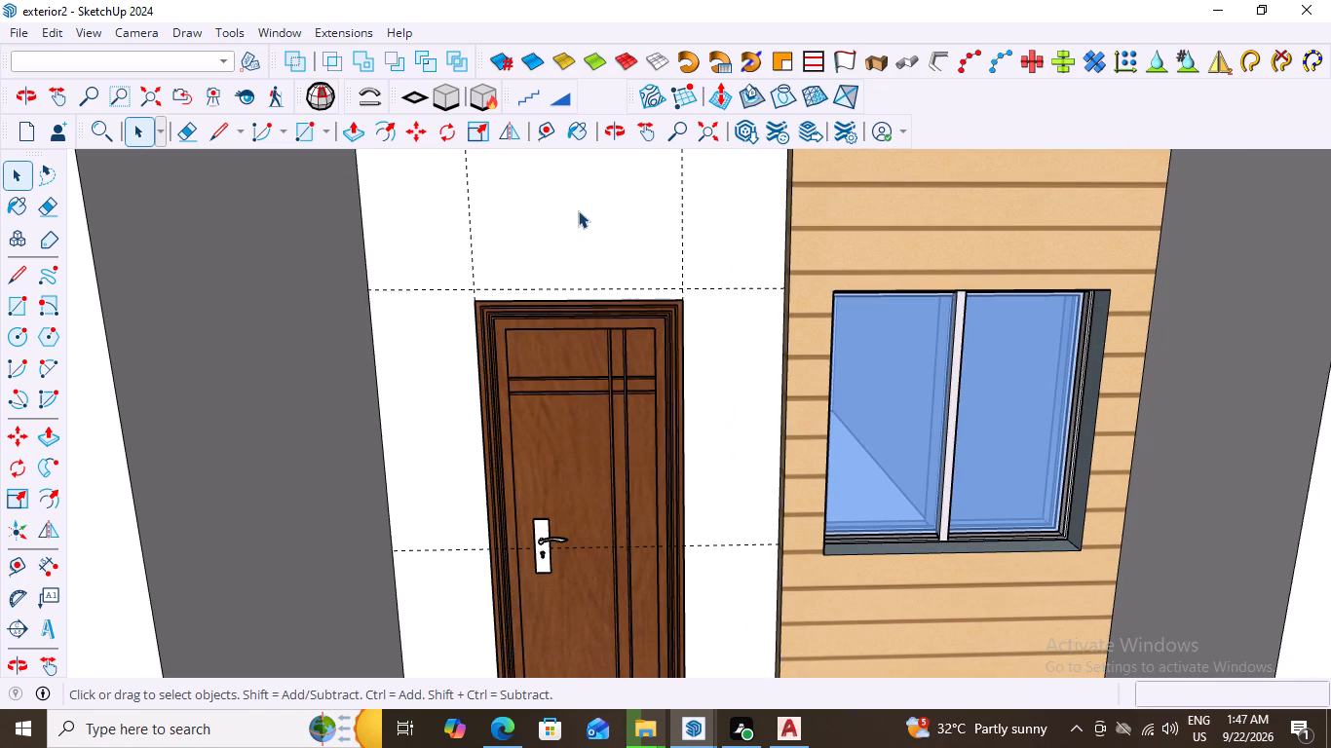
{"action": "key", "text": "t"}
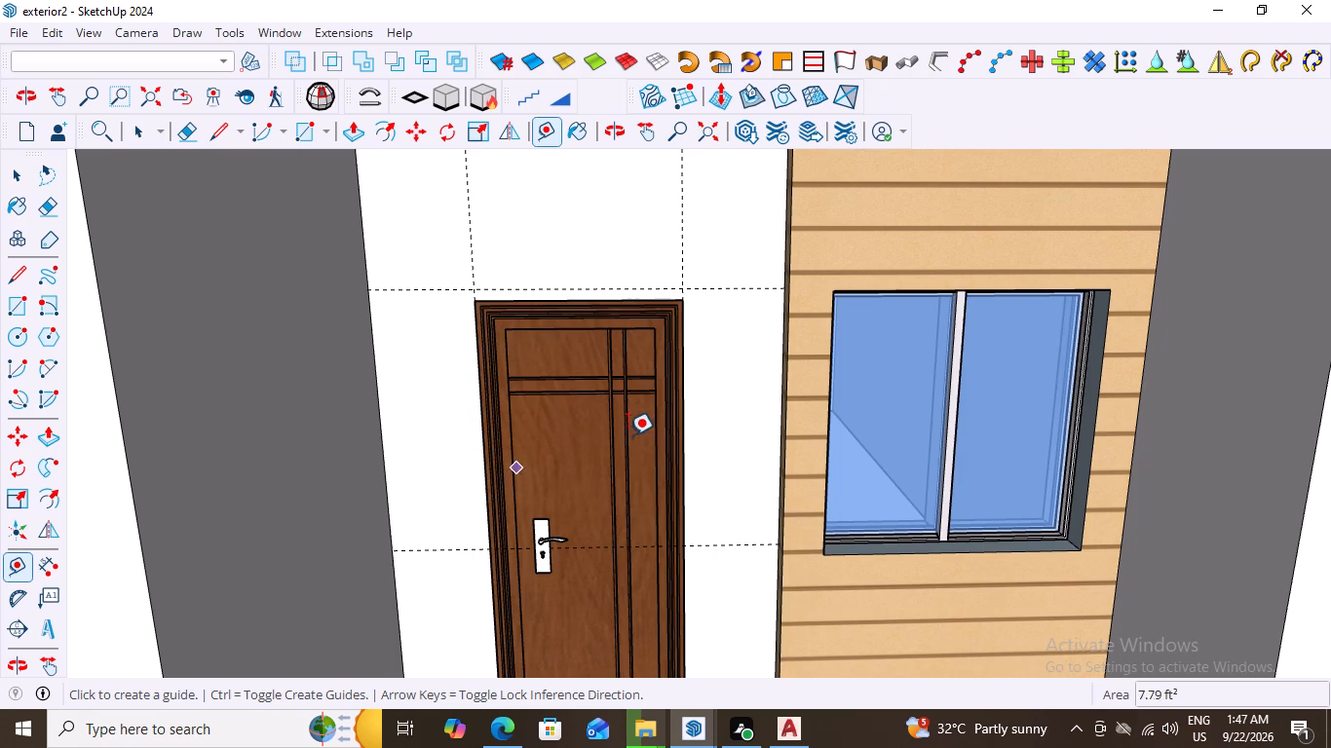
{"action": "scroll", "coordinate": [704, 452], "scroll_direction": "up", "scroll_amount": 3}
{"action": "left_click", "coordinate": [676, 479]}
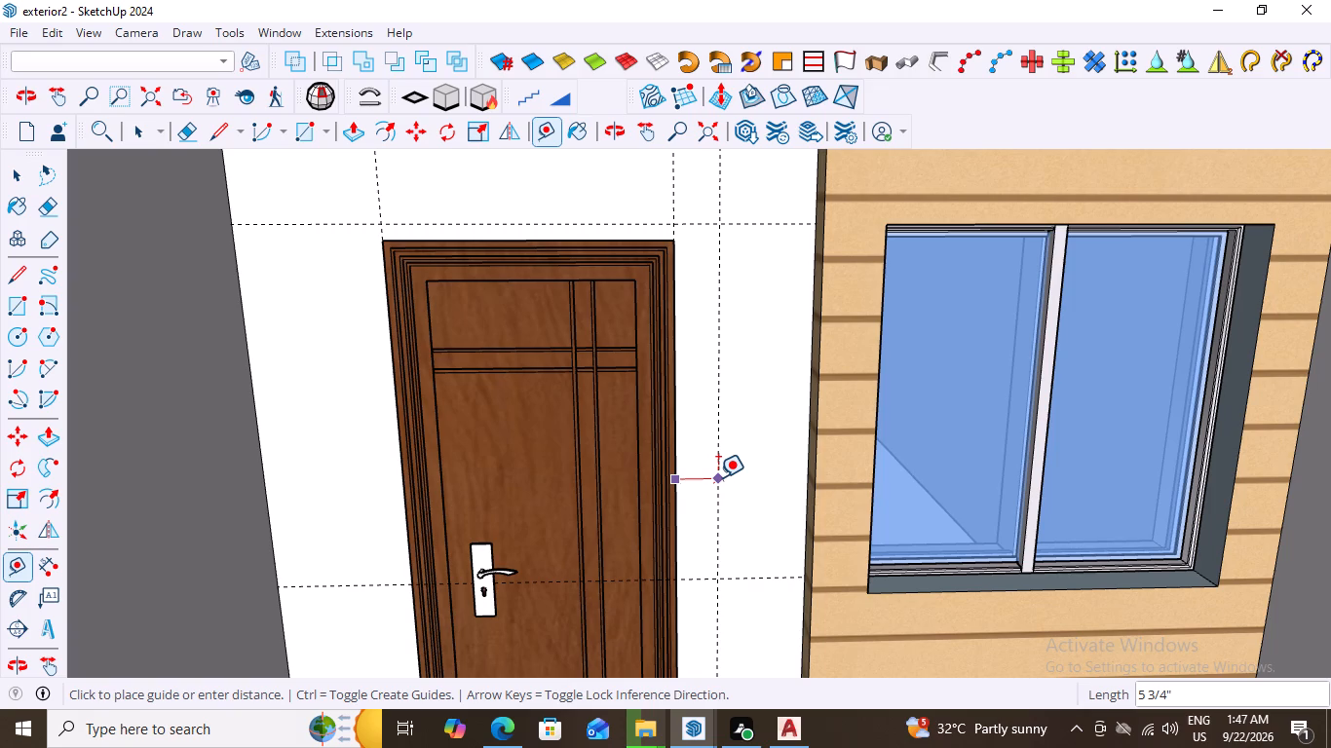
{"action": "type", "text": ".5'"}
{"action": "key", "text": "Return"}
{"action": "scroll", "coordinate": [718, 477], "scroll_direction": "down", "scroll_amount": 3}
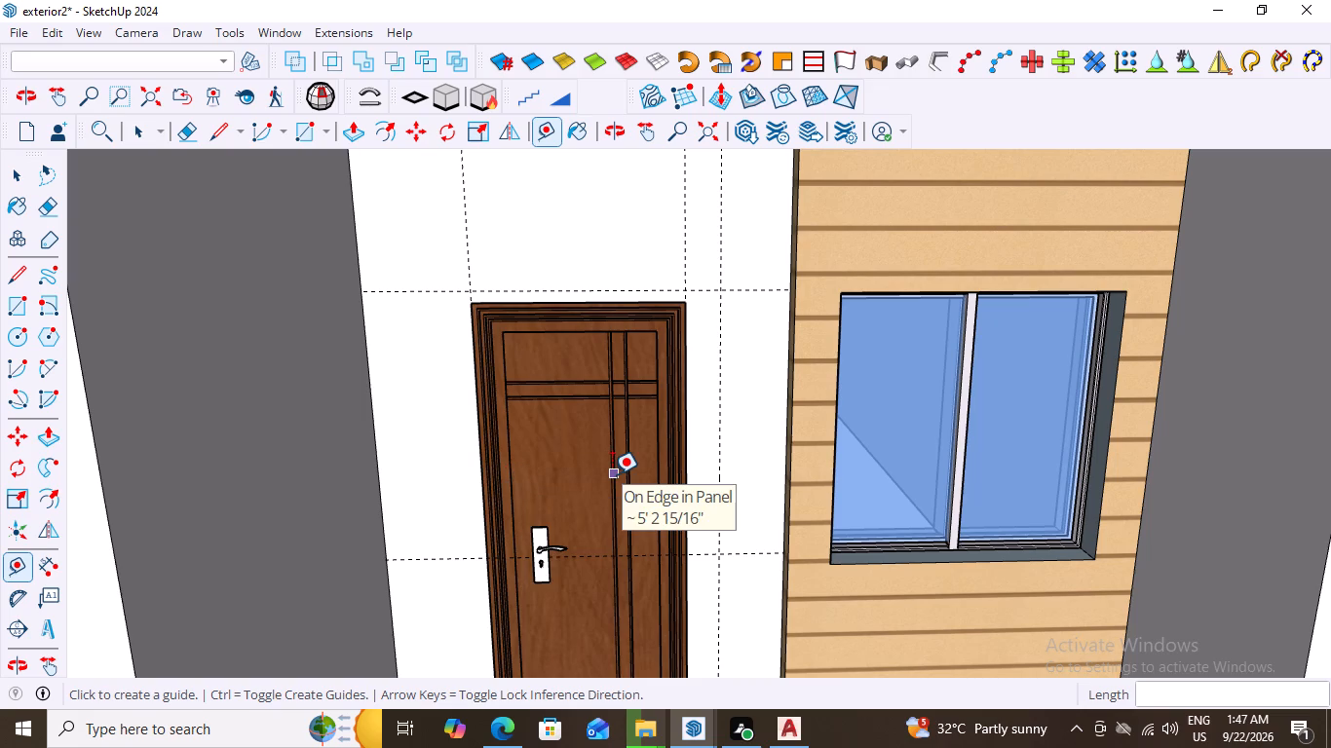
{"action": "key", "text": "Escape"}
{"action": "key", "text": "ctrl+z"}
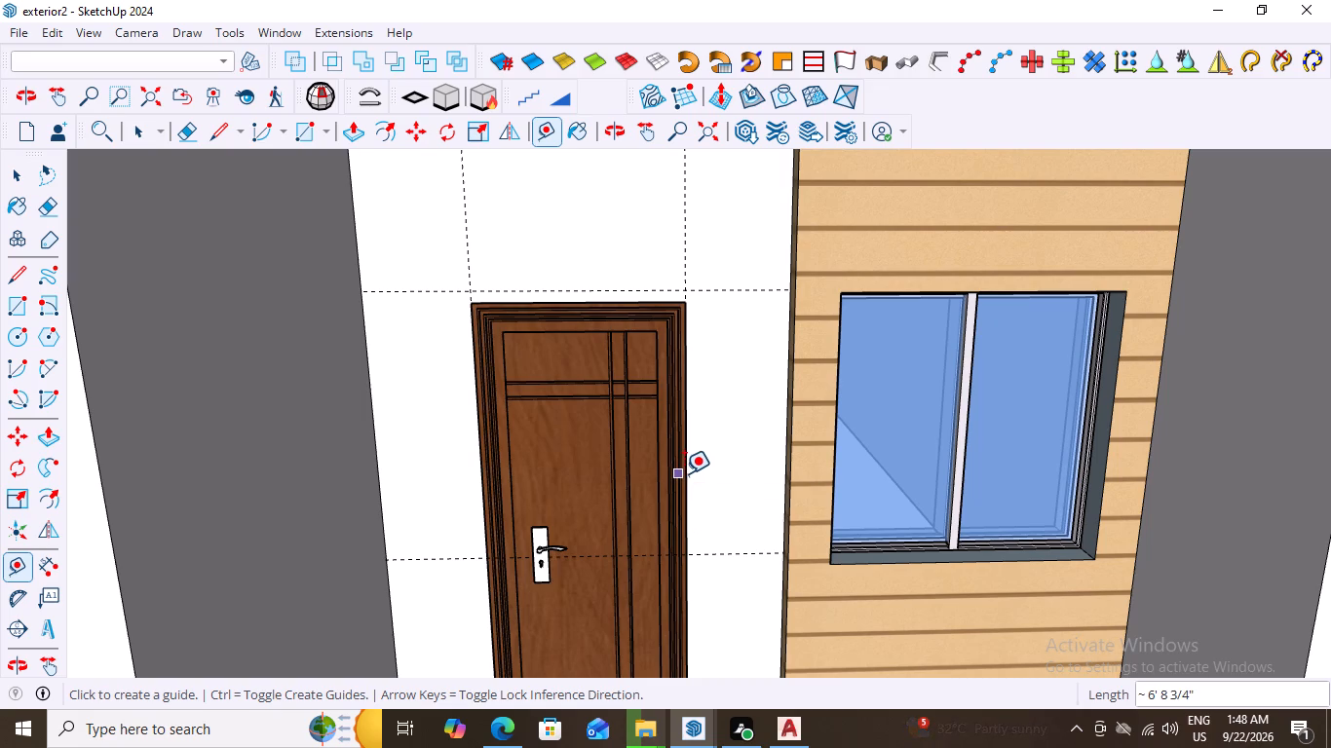
Place vertical guides 4" outside both side edges of the entrance door frame.
{"action": "scroll", "coordinate": [669, 498], "scroll_direction": "up", "scroll_amount": 4}
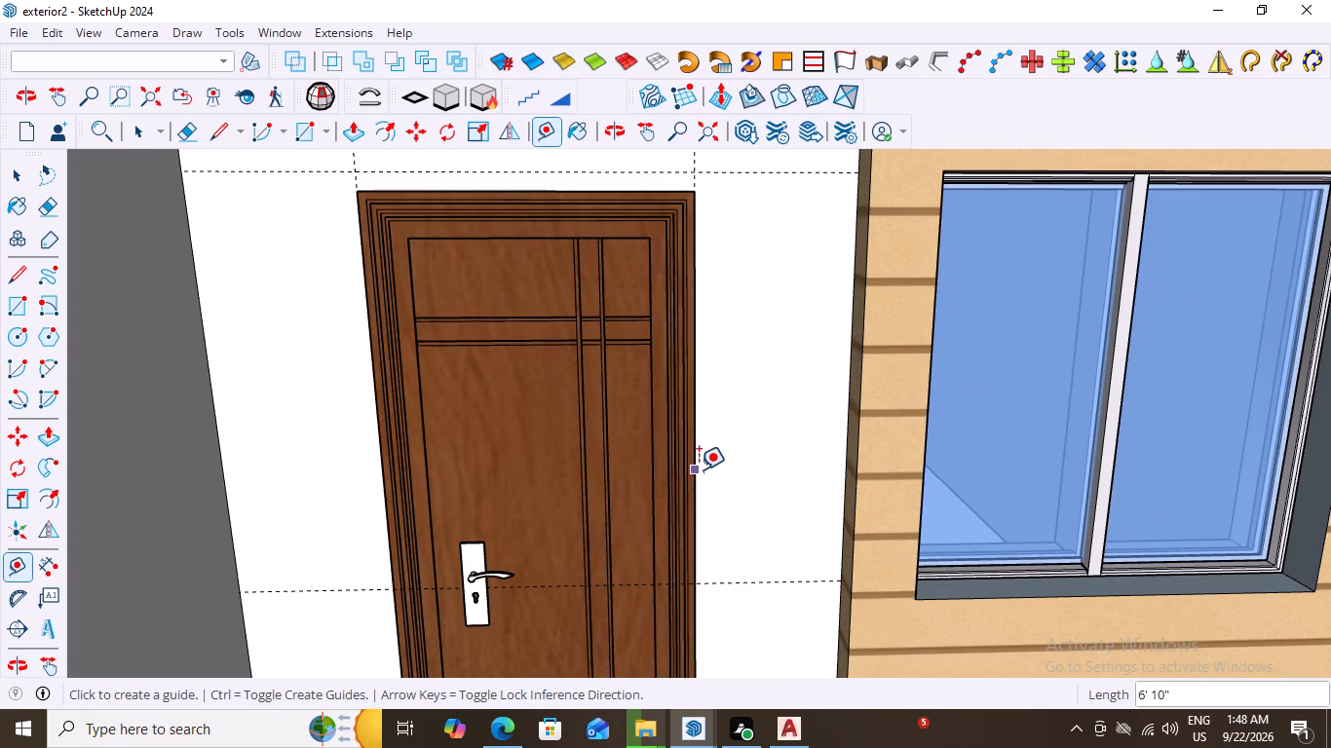
{"action": "left_click", "coordinate": [699, 472]}
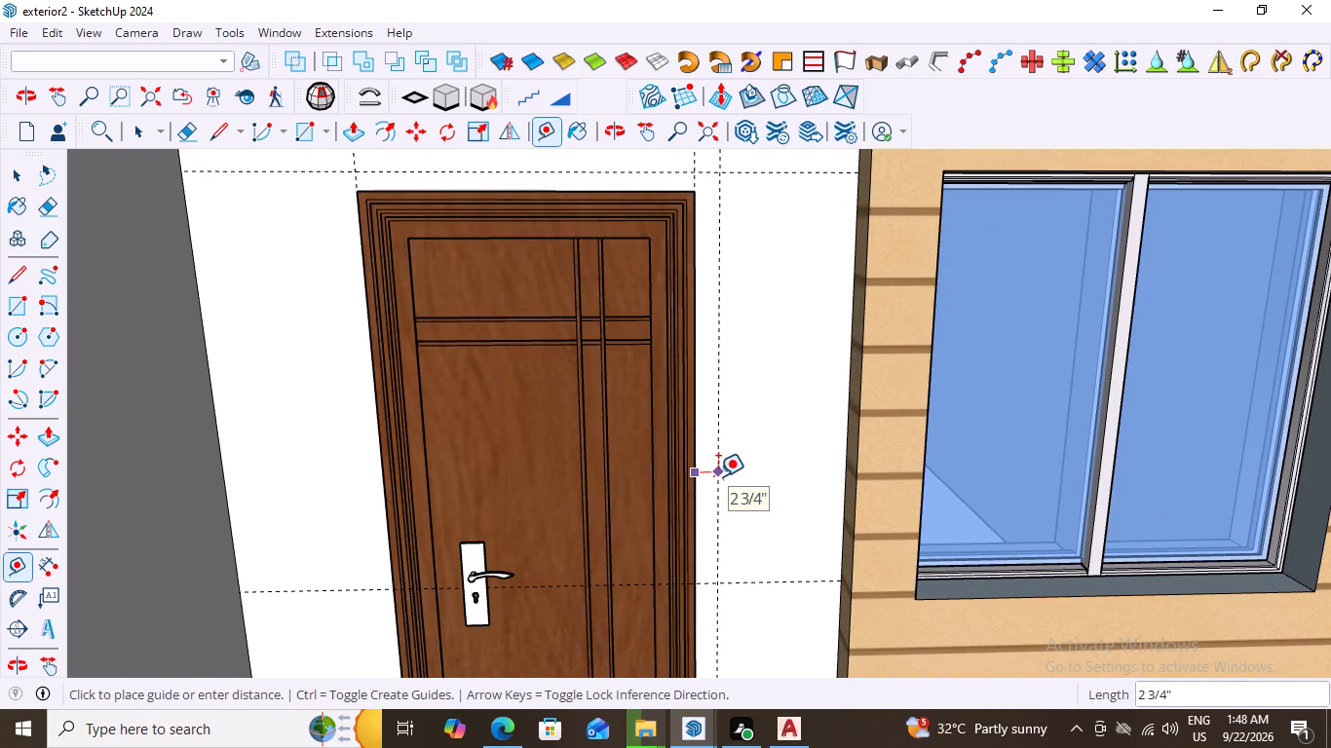
{"action": "scroll", "coordinate": [718, 476], "scroll_direction": "down", "scroll_amount": 3}
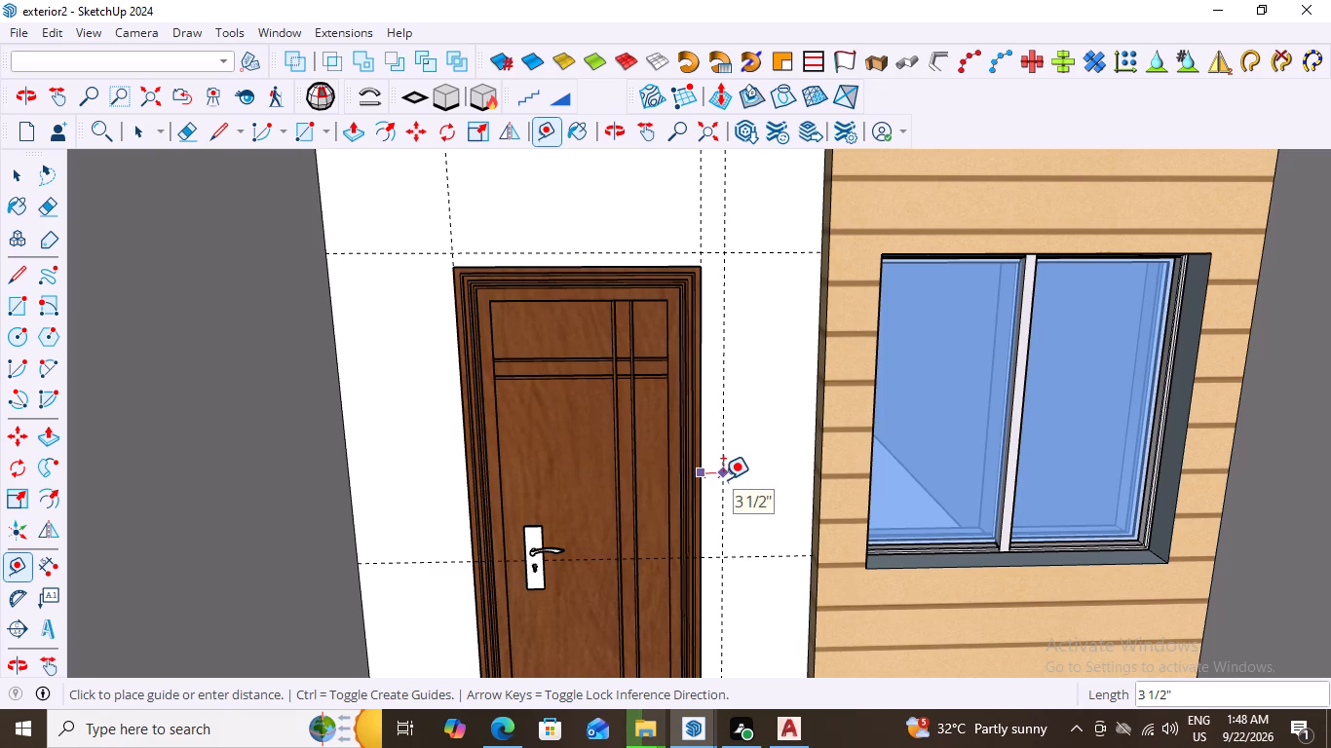
{"action": "key", "text": "4"}
{"action": "key", "text": "shift+quotedbl"}
{"action": "key", "text": "Return"}
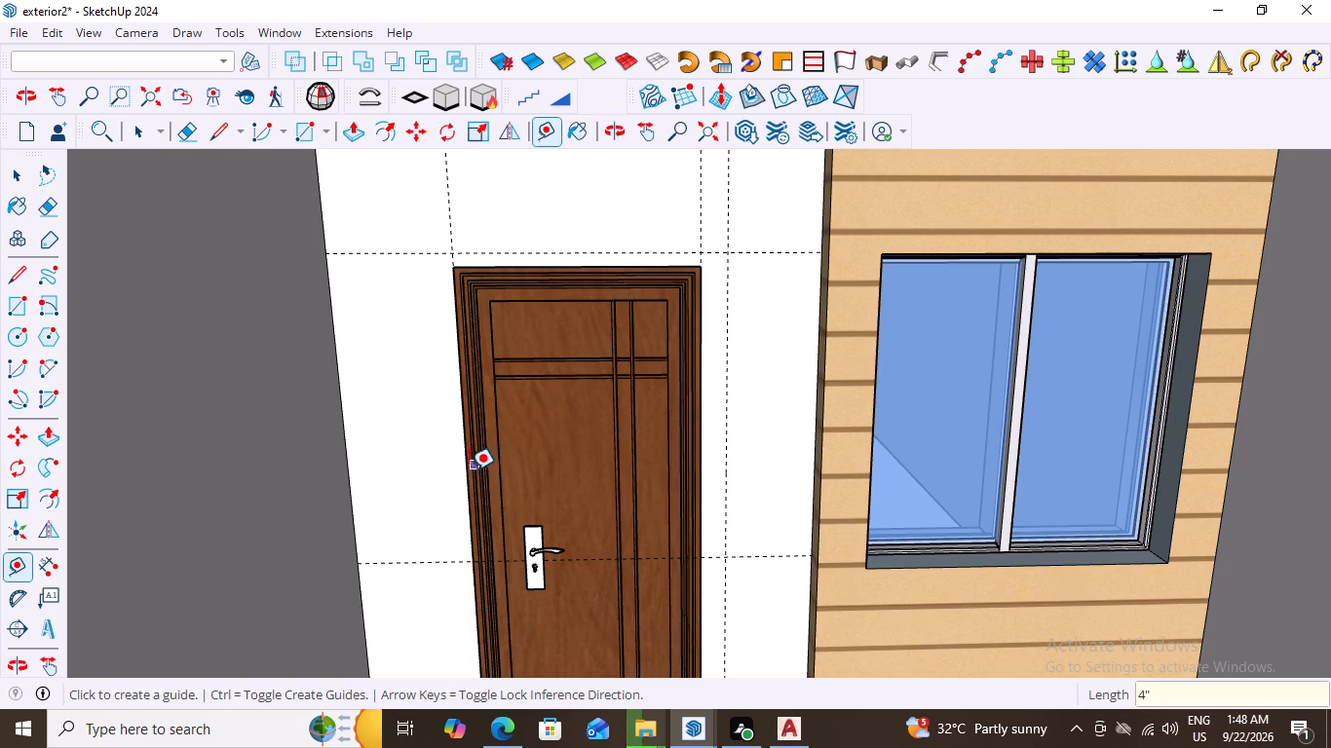
{"action": "left_click", "coordinate": [464, 474]}
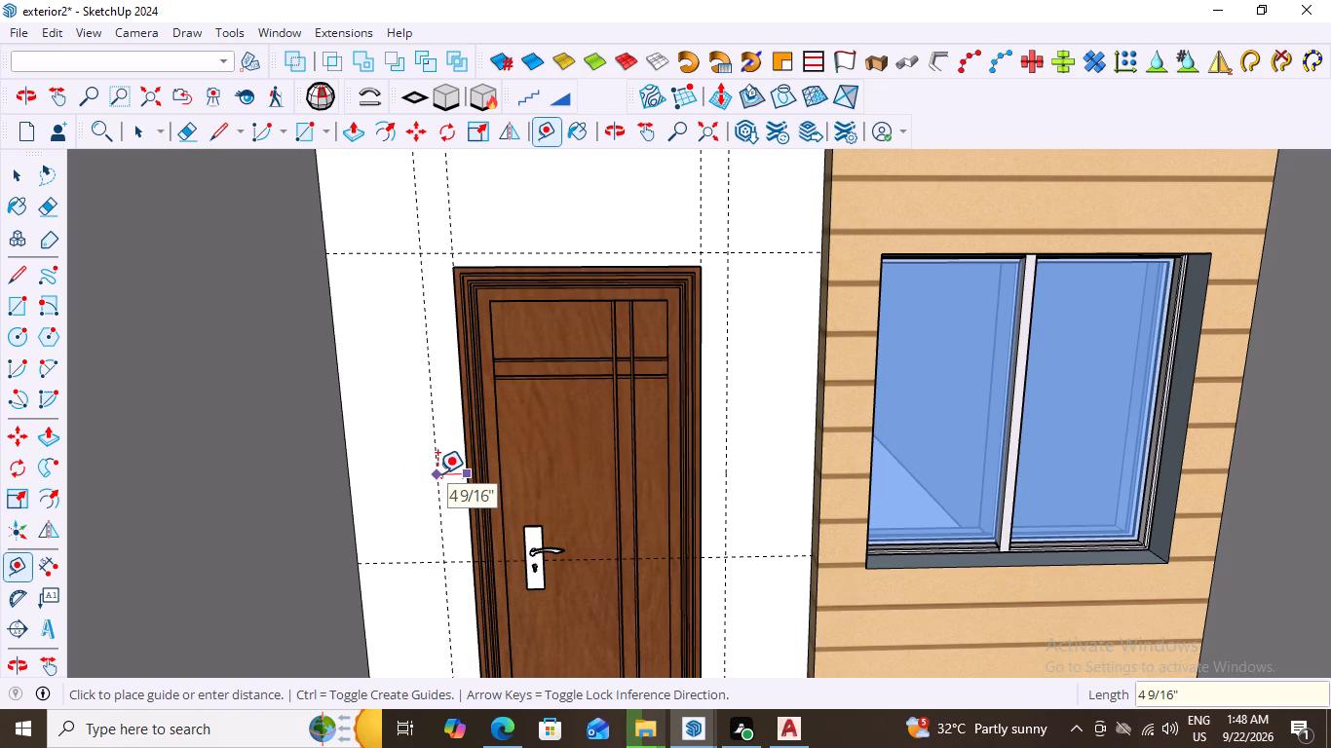
{"action": "key", "text": "4"}
{"action": "key", "text": "shift+quotedbl"}
{"action": "key", "text": "Return"}
Place a horizontal guide 4" above the top edge of the entrance door frame.
{"action": "scroll", "coordinate": [429, 466], "scroll_direction": "down", "scroll_amount": 3}
{"action": "scroll", "coordinate": [654, 435], "scroll_direction": "down", "scroll_amount": 2}
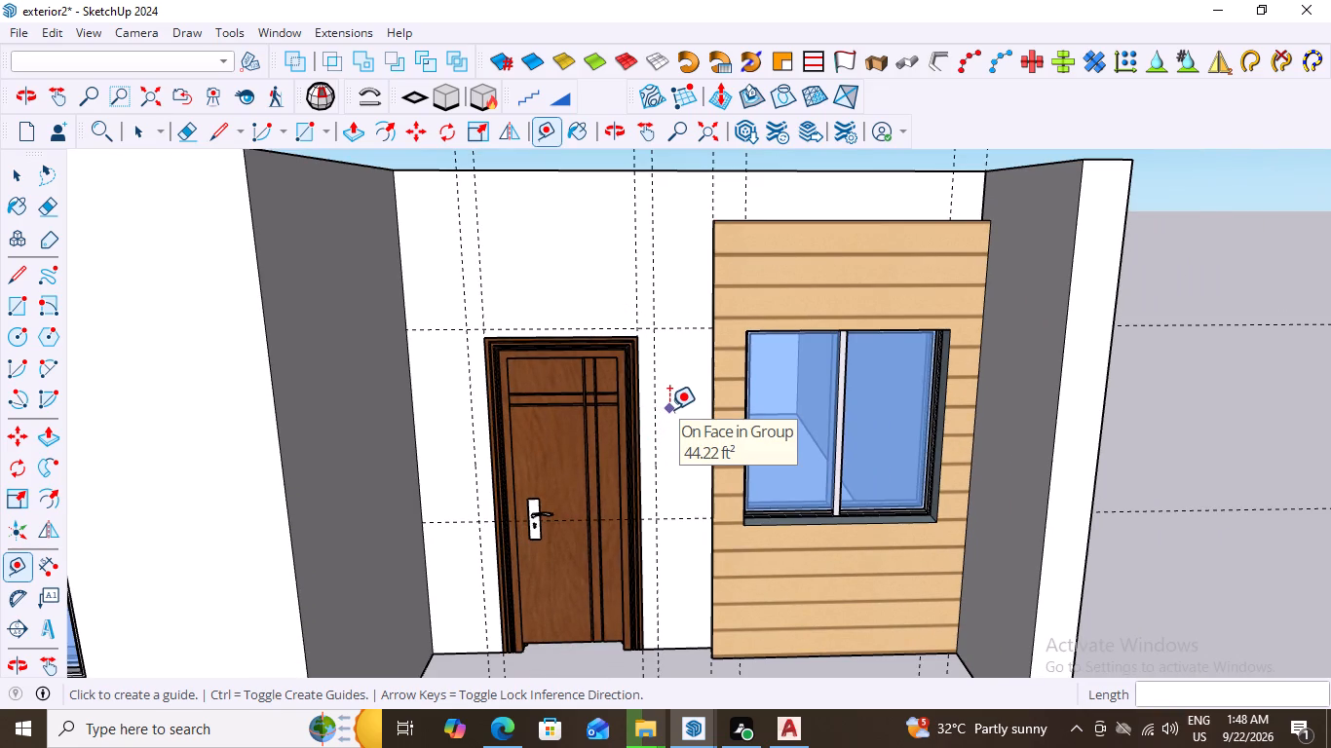
{"action": "scroll", "coordinate": [569, 357], "scroll_direction": "up", "scroll_amount": 3}
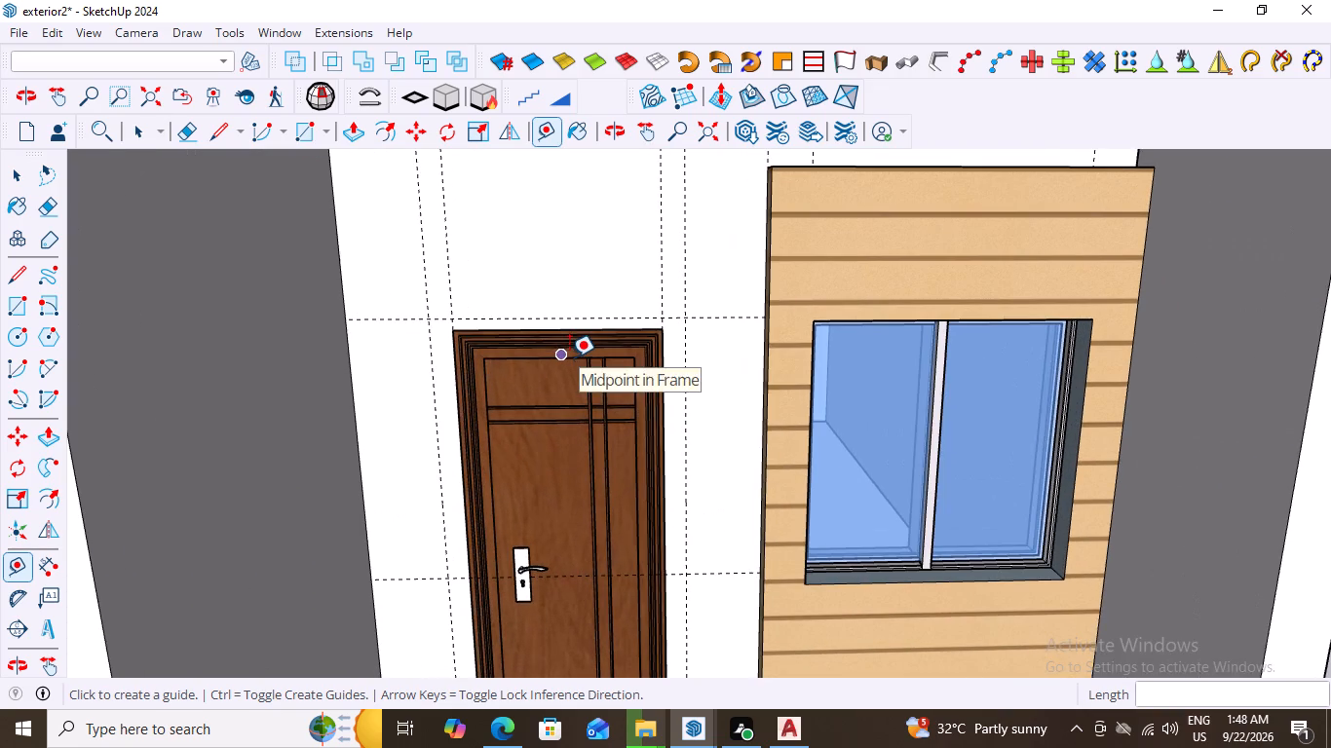
{"action": "scroll", "coordinate": [553, 353], "scroll_direction": "up", "scroll_amount": 5}
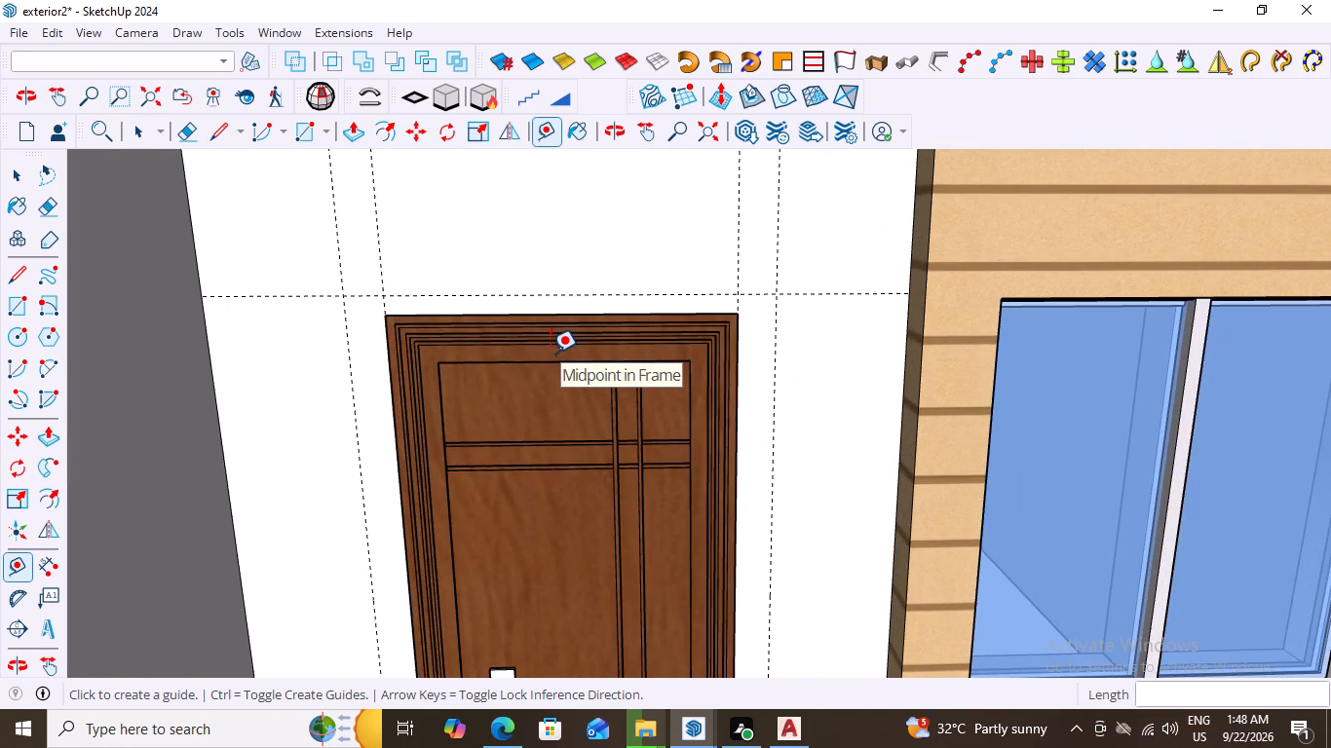
{"action": "left_click", "coordinate": [496, 314]}
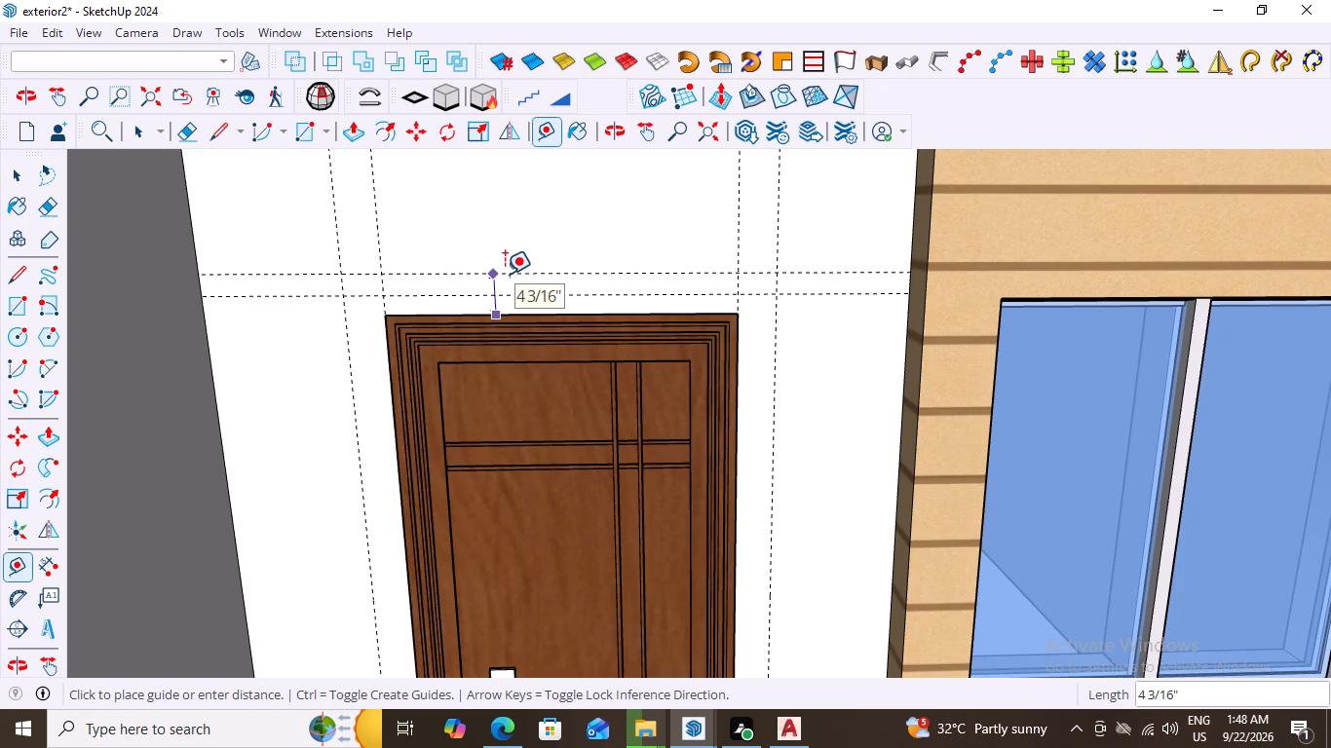
{"action": "key", "text": "4"}
{"action": "key", "text": "shift+quotedbl"}
{"action": "key", "text": "Return"}
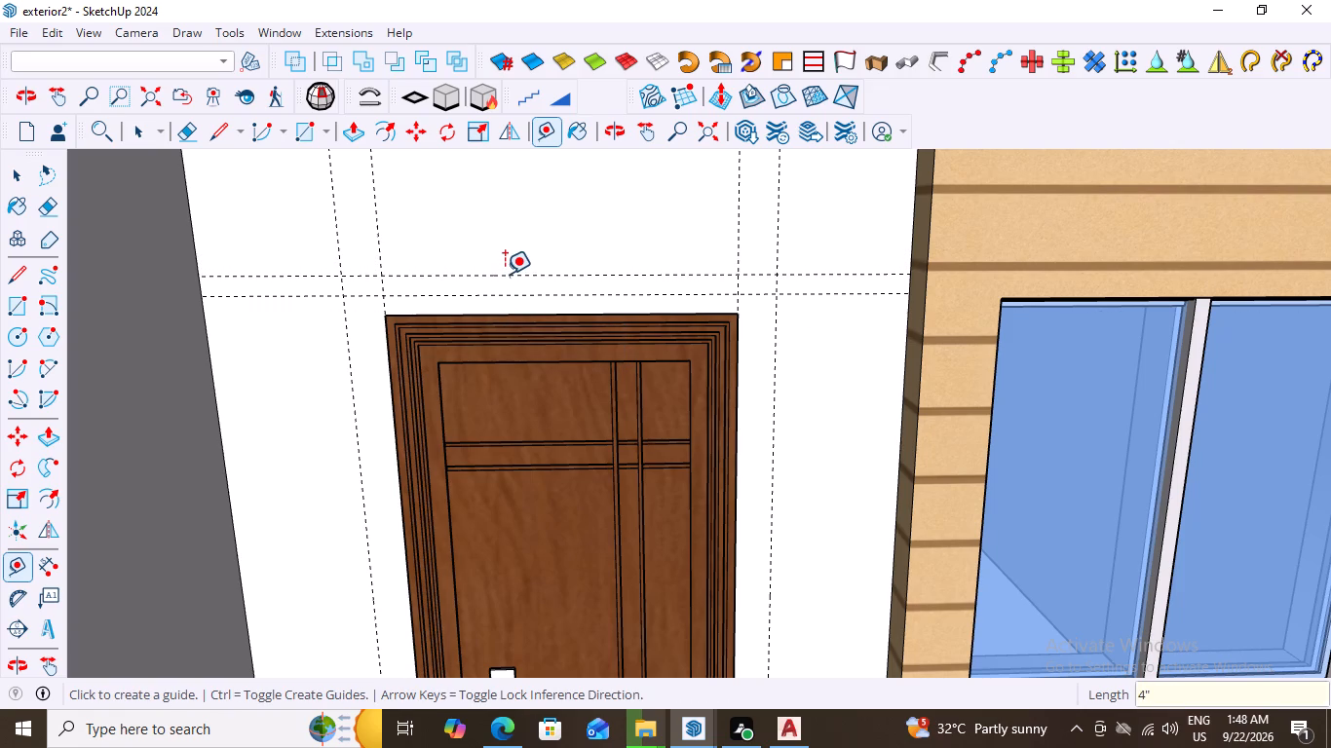
{"action": "key", "text": "Escape"}
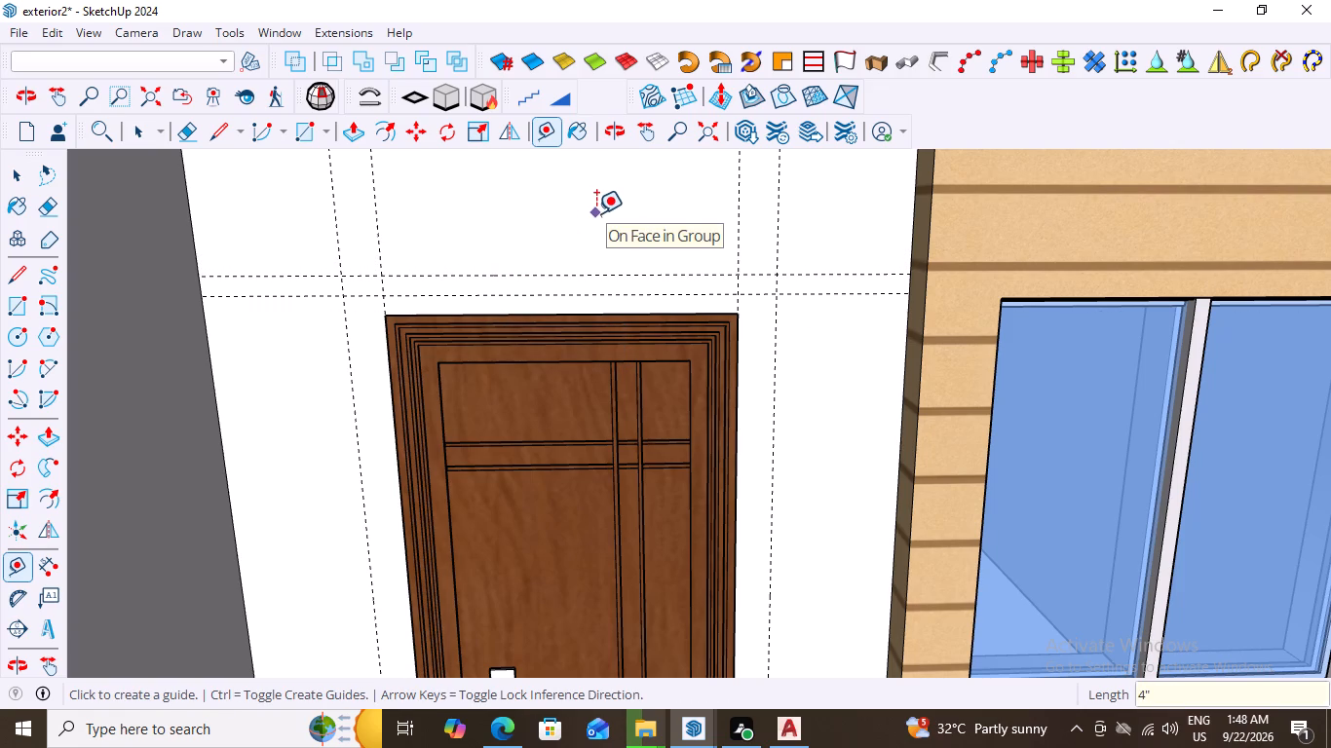
{"action": "key", "text": "space"}
{"action": "key", "text": "space"}
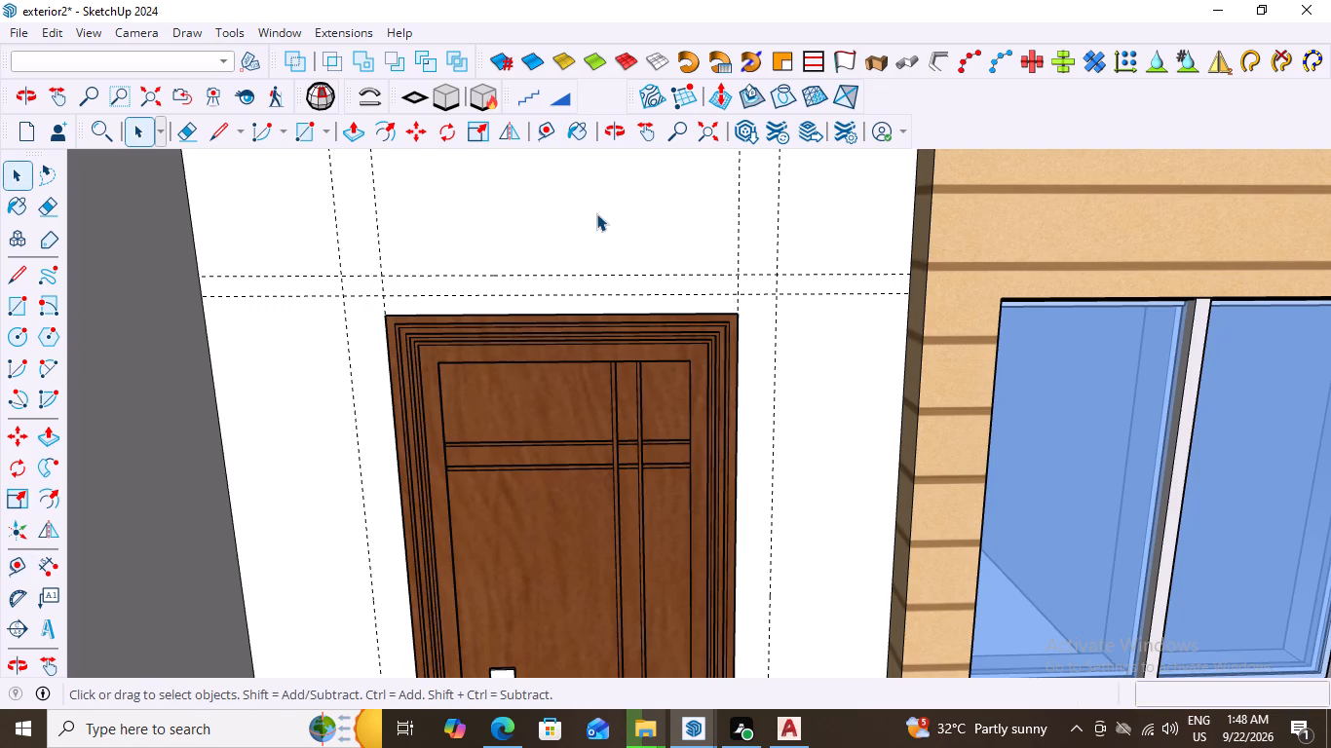
Inside the wall group, draw a line up the handle-side guide from the floor to the upper guide above the entrance door.
{"action": "scroll", "coordinate": [596, 213], "scroll_direction": "down", "scroll_amount": 9}
{"action": "scroll", "coordinate": [672, 251], "scroll_direction": "down", "scroll_amount": 2}
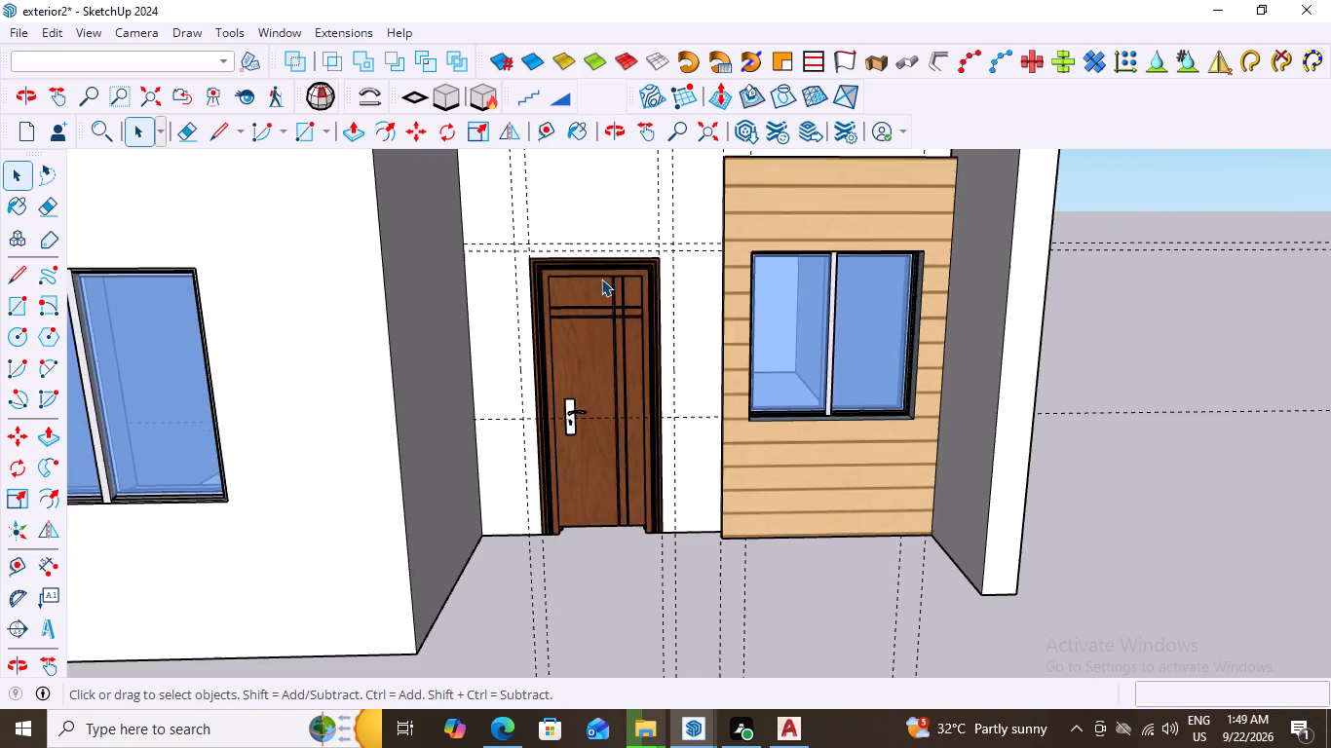
{"action": "scroll", "coordinate": [600, 280], "scroll_direction": "down", "scroll_amount": 2}
{"action": "triple_click", "coordinate": [617, 178]}
{"action": "triple_click", "coordinate": [617, 178]}
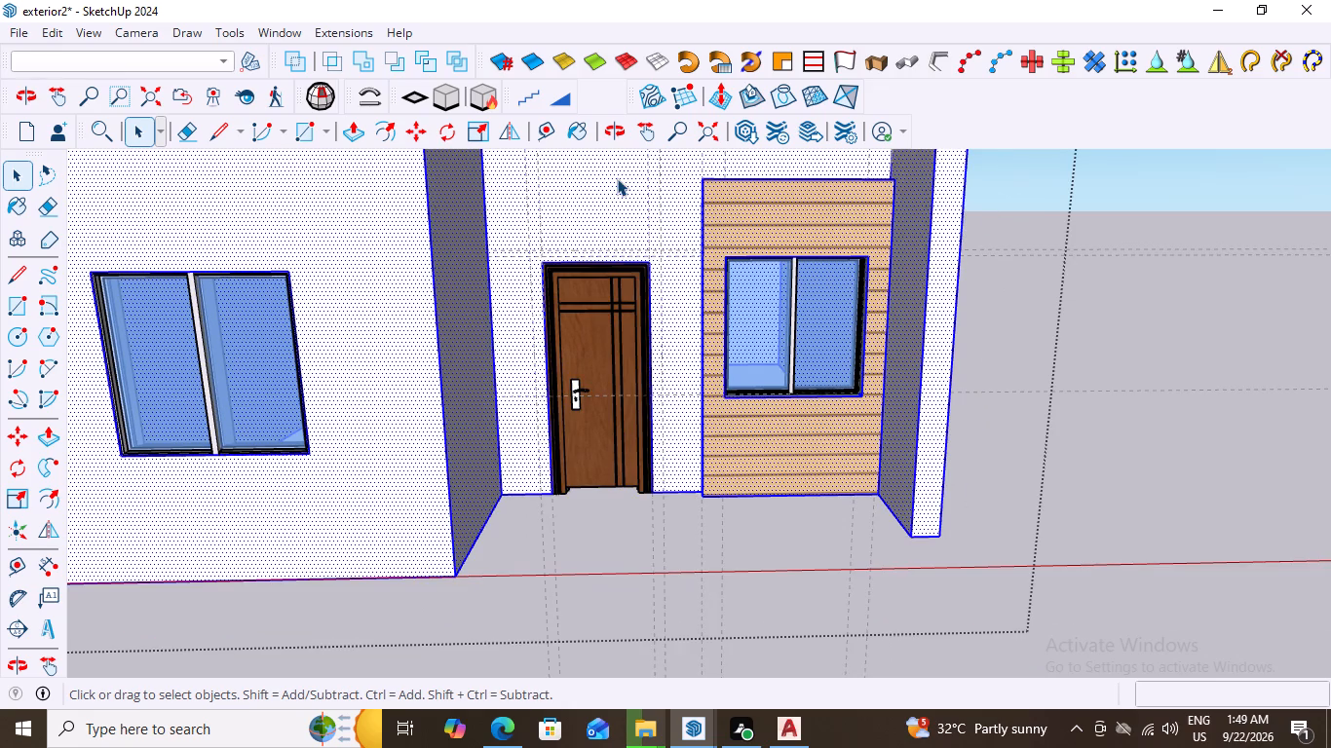
{"action": "scroll", "coordinate": [621, 250], "scroll_direction": "up", "scroll_amount": 7}
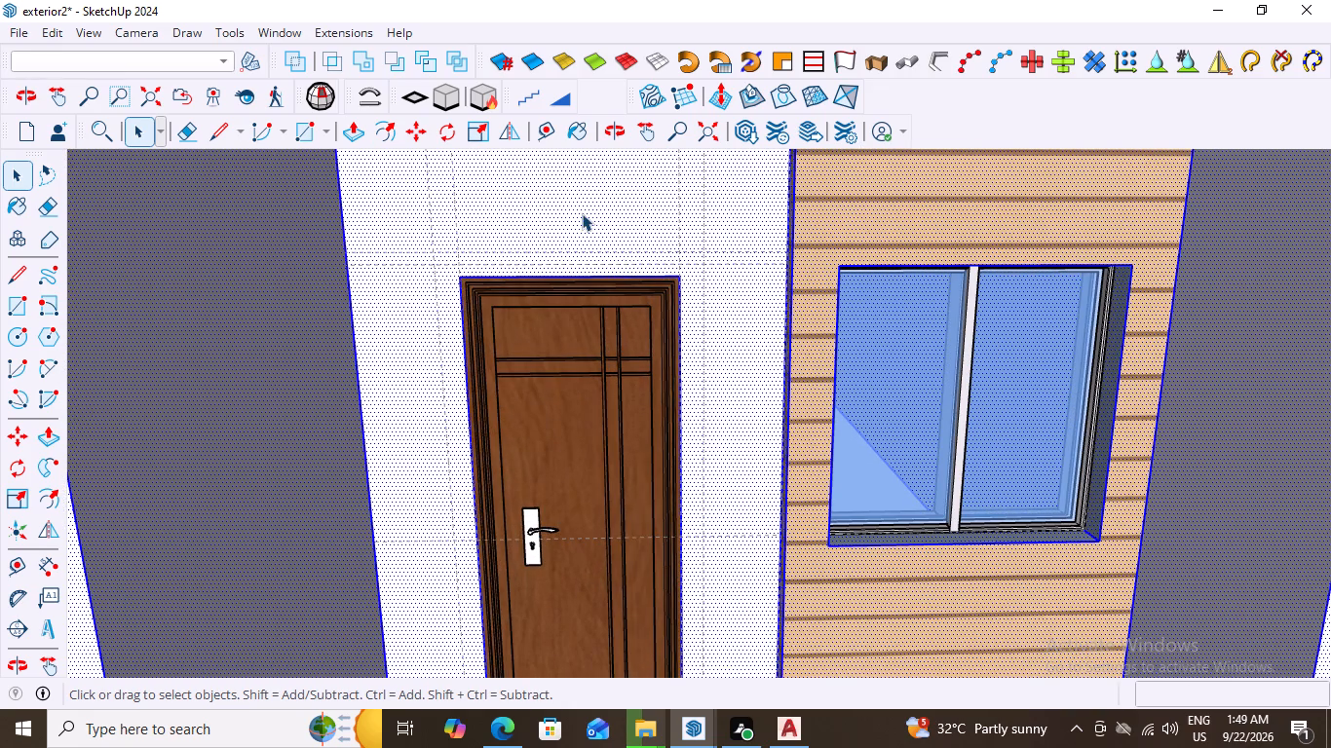
{"action": "key", "text": "l"}
{"action": "scroll", "coordinate": [592, 181], "scroll_direction": "down", "scroll_amount": 3}
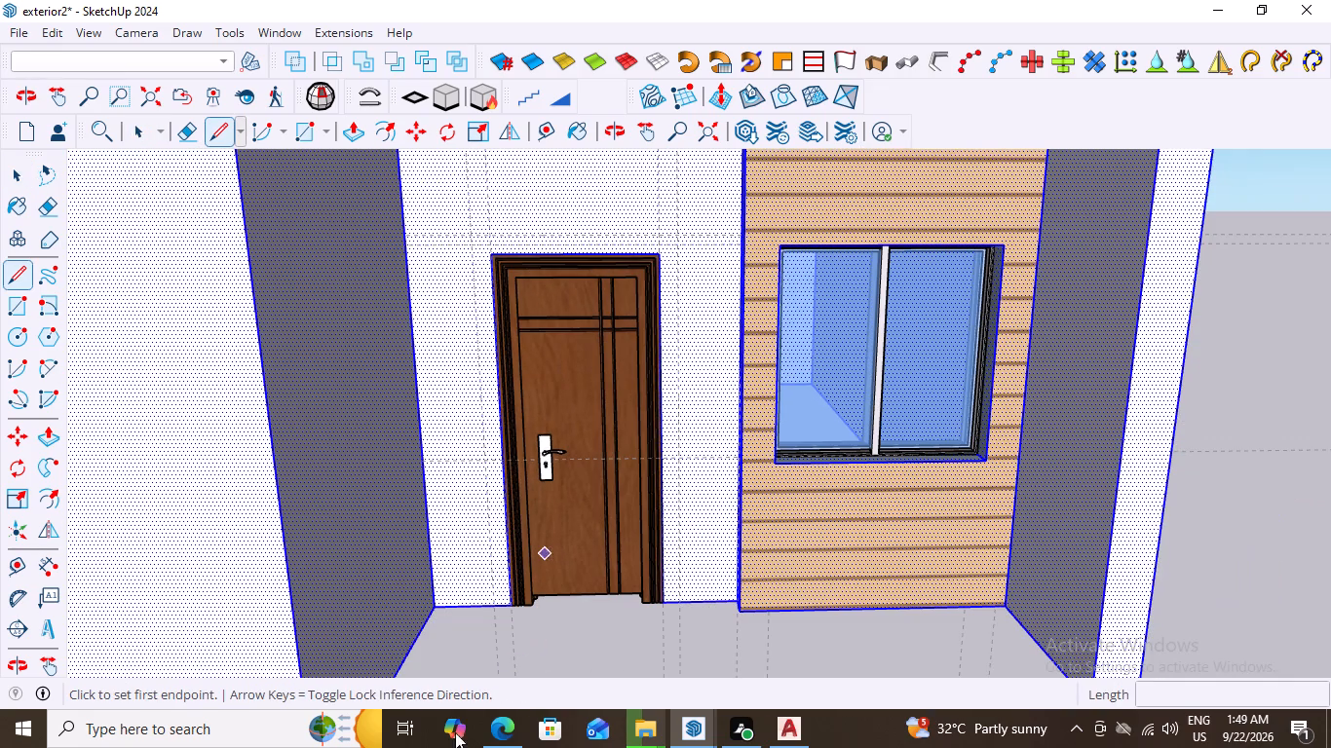
{"action": "scroll", "coordinate": [466, 633], "scroll_direction": "up", "scroll_amount": 5}
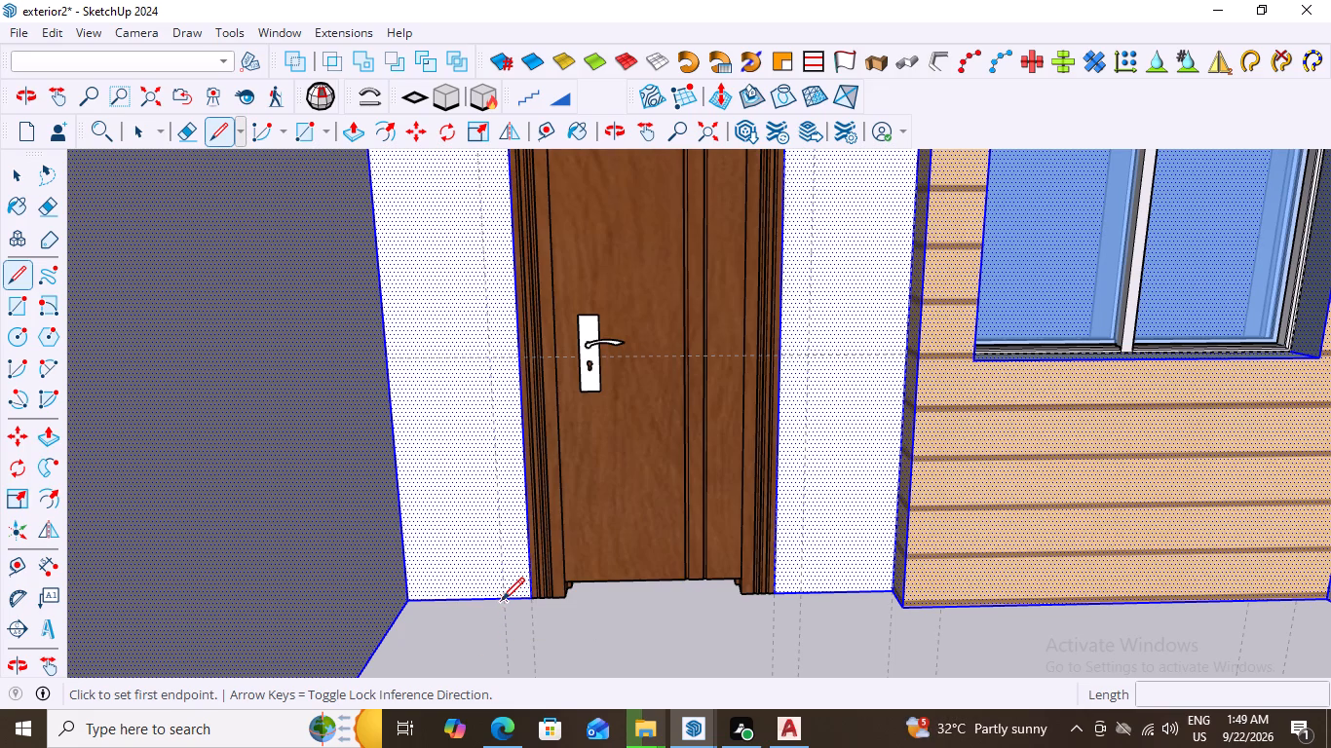
{"action": "left_click", "coordinate": [502, 600]}
{"action": "scroll", "coordinate": [475, 392], "scroll_direction": "down", "scroll_amount": 10}
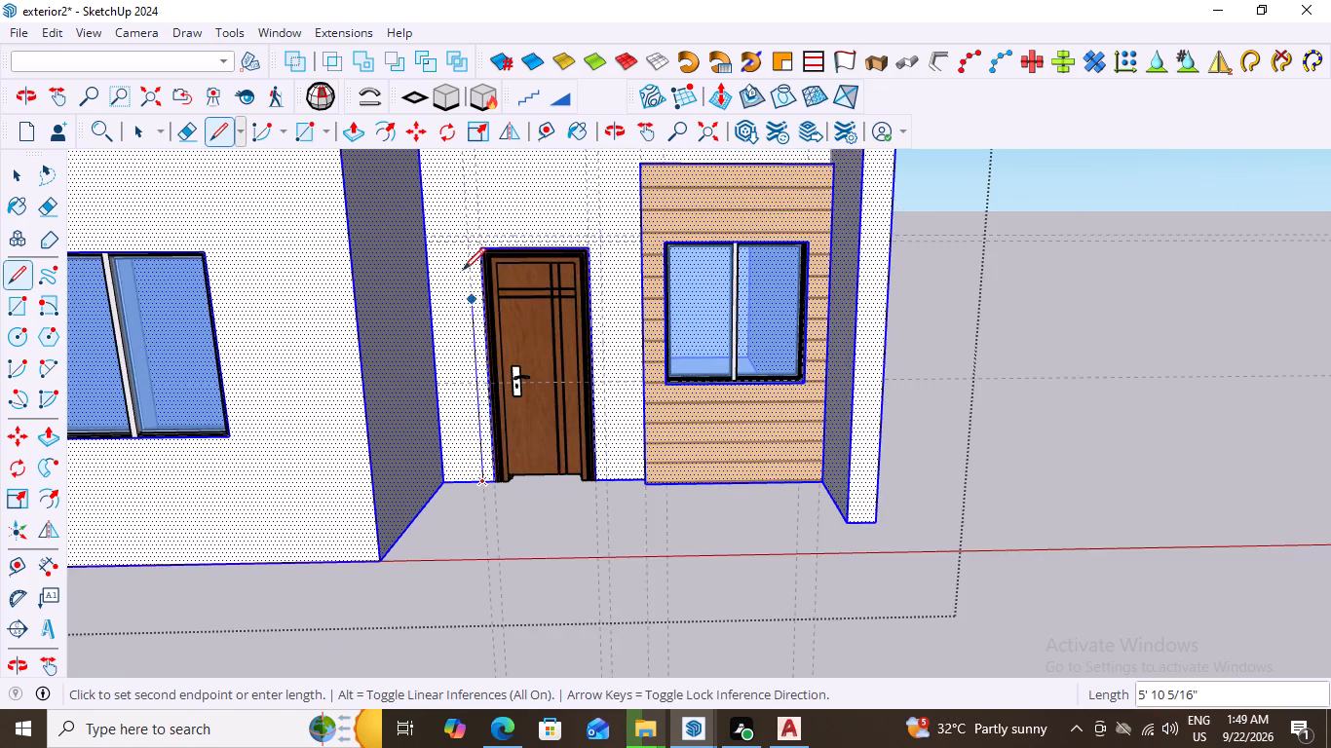
{"action": "scroll", "coordinate": [463, 261], "scroll_direction": "up", "scroll_amount": 14}
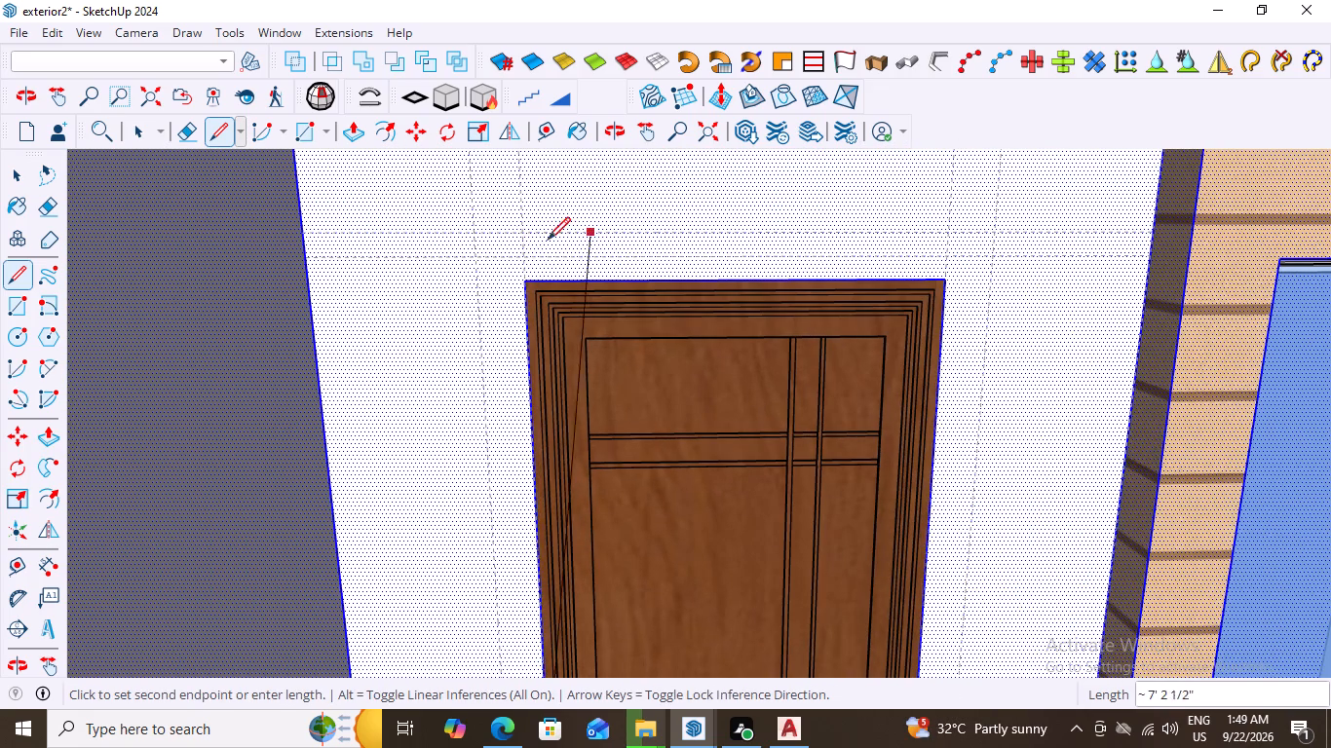
{"action": "left_click", "coordinate": [475, 232]}
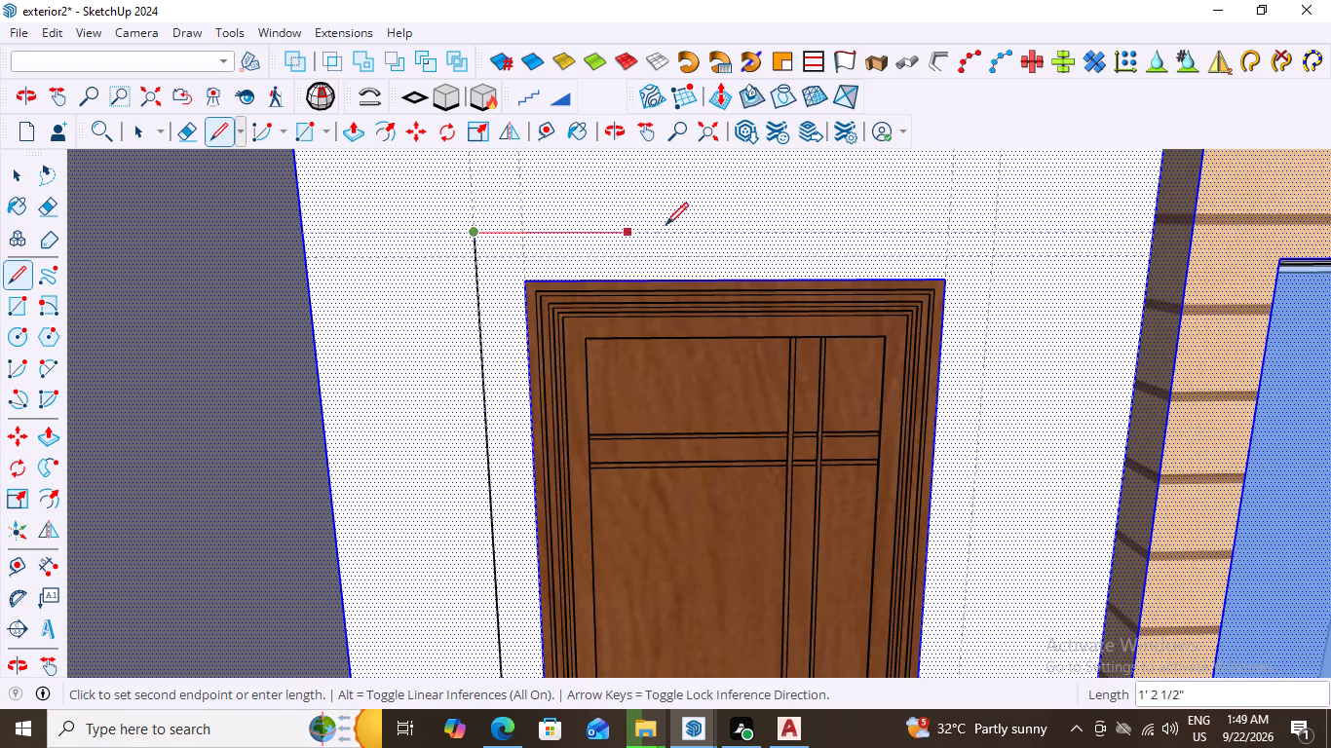
Complete the door surround outline with a 3' 8" line along the top guide and a 7' 2" line down to the floor.
{"action": "scroll", "coordinate": [684, 224], "scroll_direction": "down", "scroll_amount": 3}
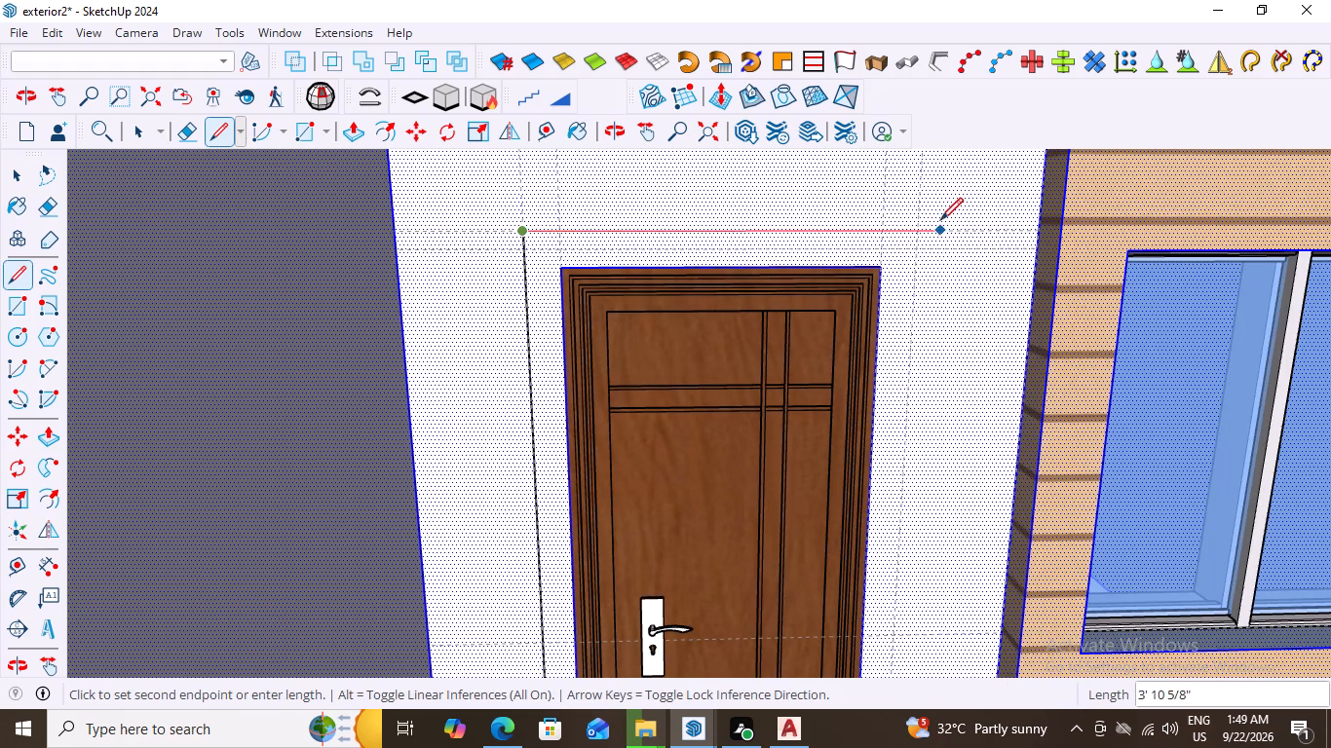
{"action": "scroll", "coordinate": [940, 220], "scroll_direction": "up", "scroll_amount": 3}
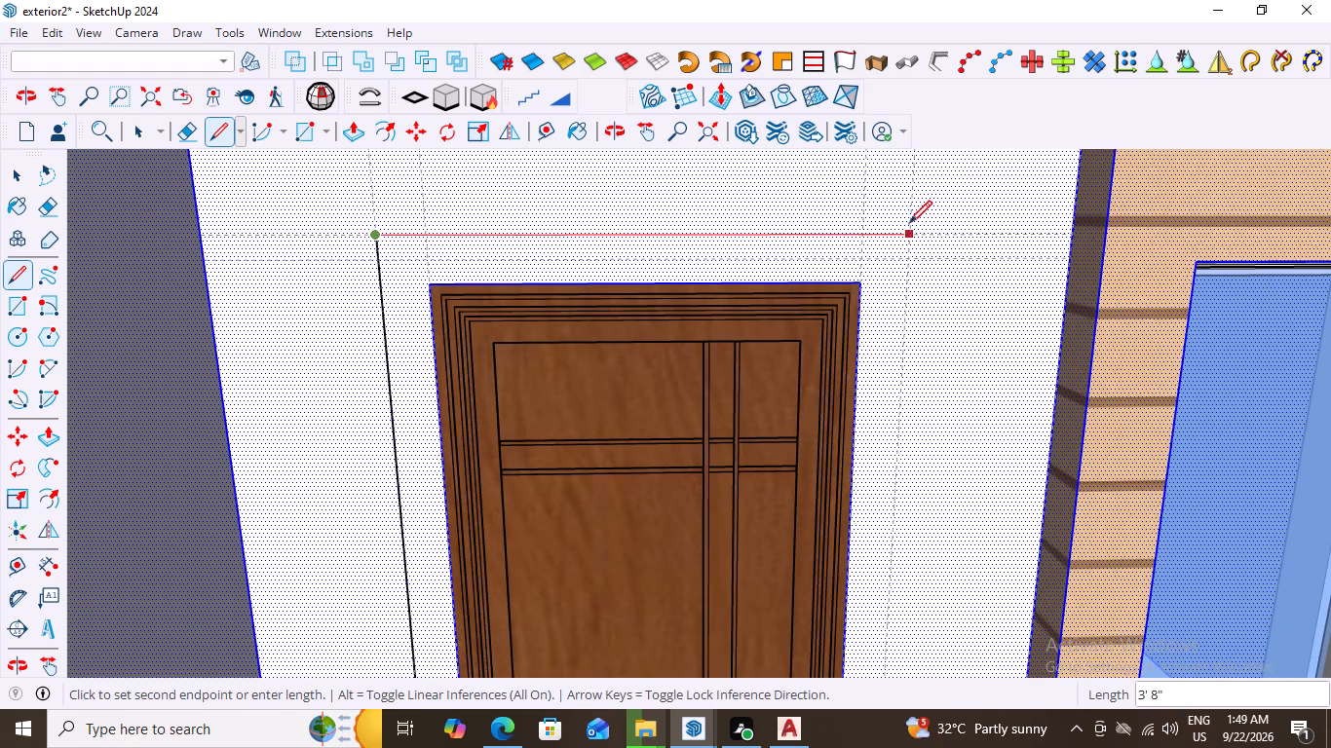
{"action": "left_click", "coordinate": [909, 233]}
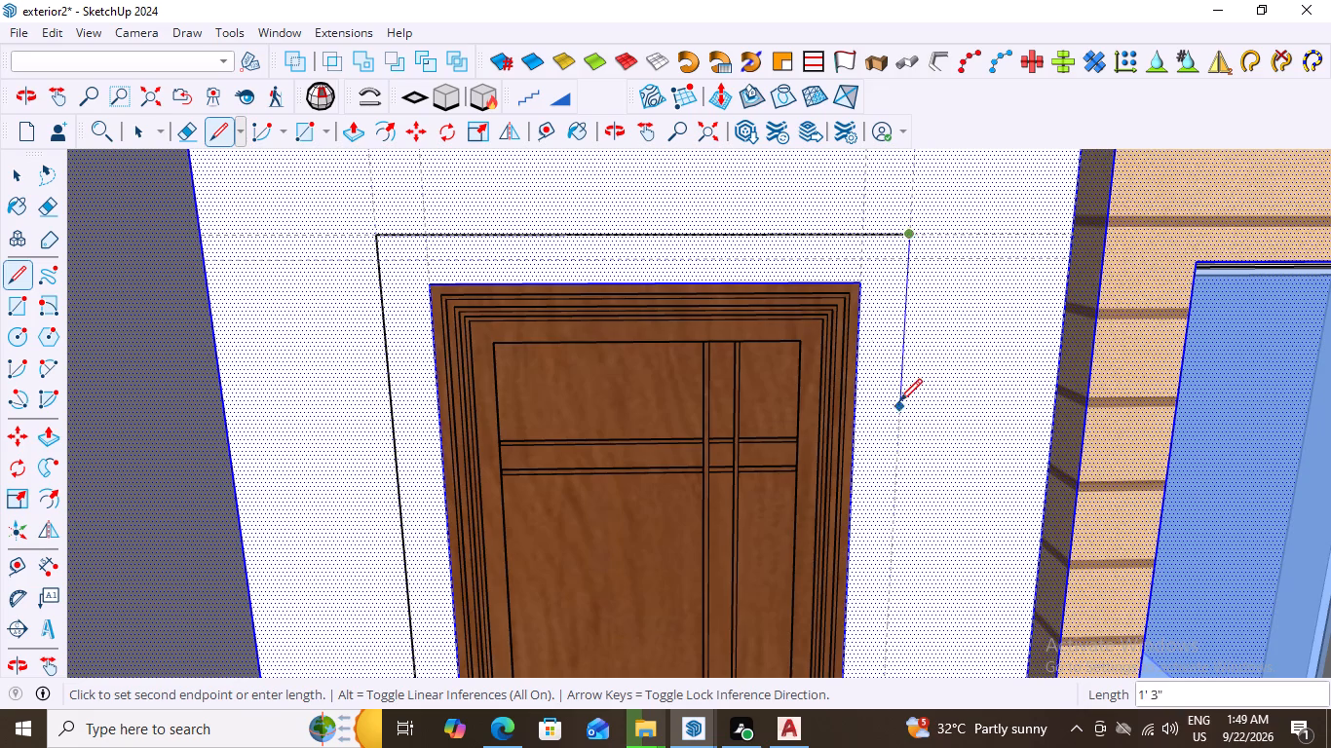
{"action": "scroll", "coordinate": [900, 400], "scroll_direction": "down", "scroll_amount": 9}
{"action": "scroll", "coordinate": [912, 497], "scroll_direction": "down", "scroll_amount": 2}
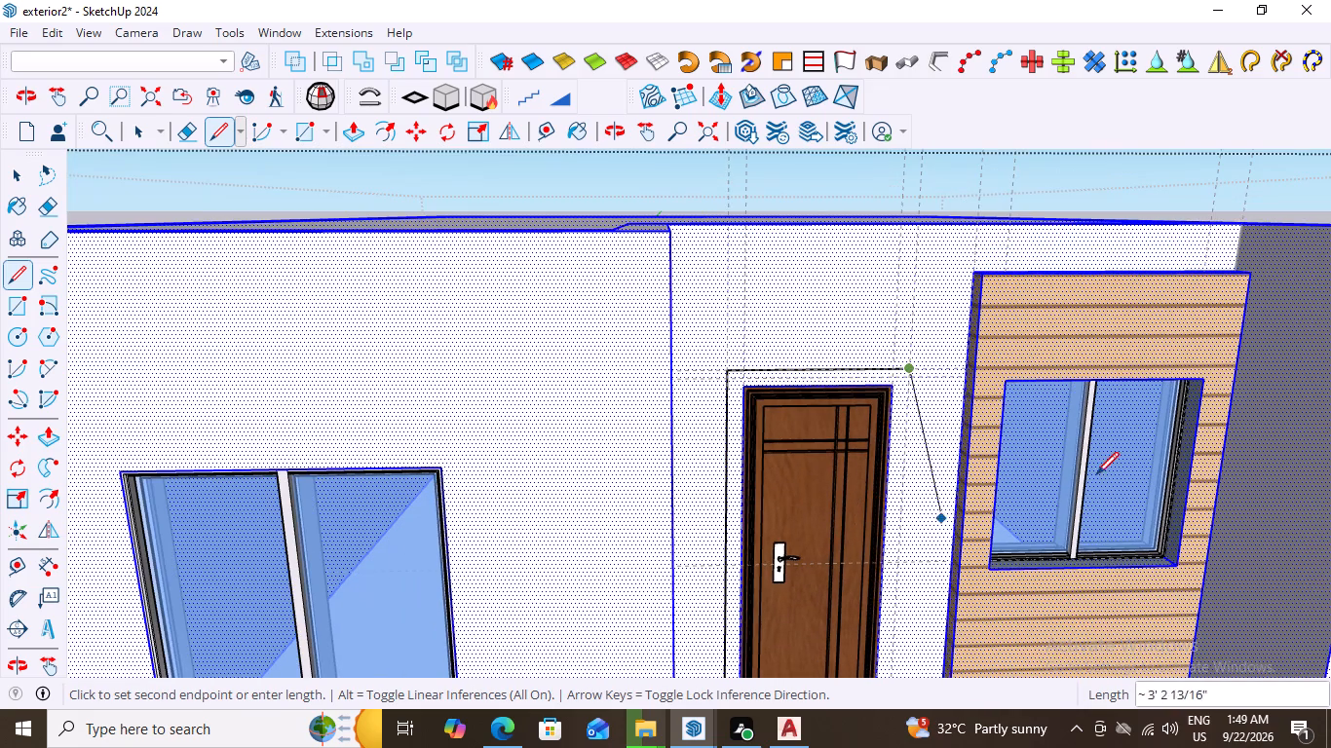
{"action": "scroll", "coordinate": [942, 618], "scroll_direction": "up", "scroll_amount": 5}
{"action": "scroll", "coordinate": [926, 572], "scroll_direction": "down", "scroll_amount": 12}
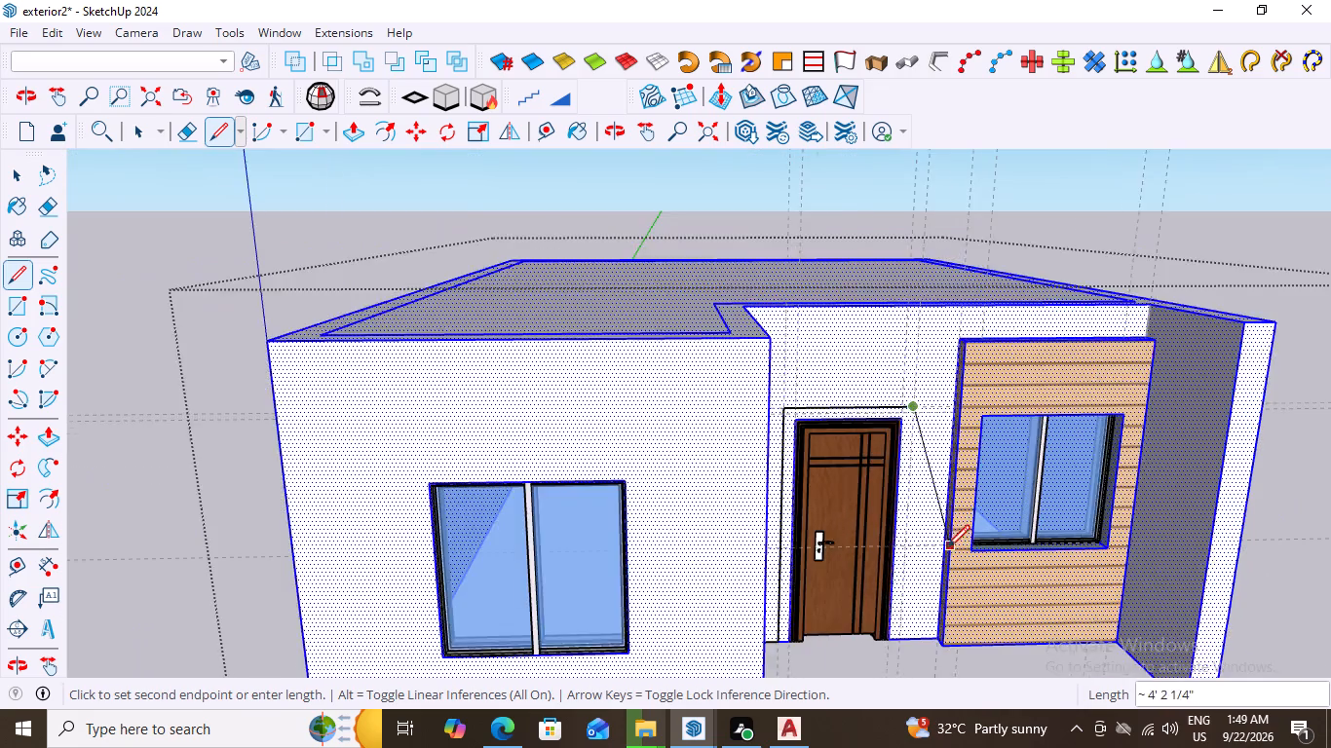
{"action": "scroll", "coordinate": [947, 547], "scroll_direction": "down", "scroll_amount": 2}
{"action": "scroll", "coordinate": [942, 625], "scroll_direction": "up", "scroll_amount": 13}
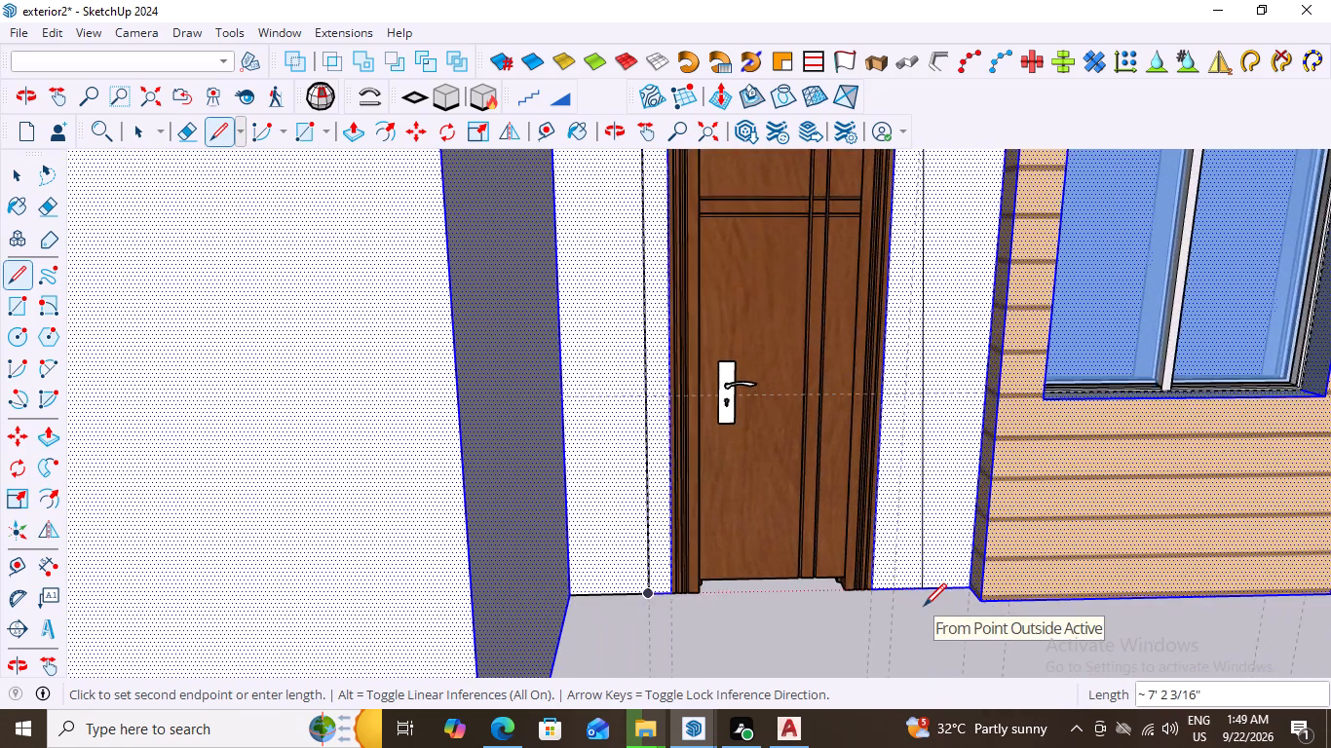
{"action": "scroll", "coordinate": [913, 591], "scroll_direction": "up", "scroll_amount": 7}
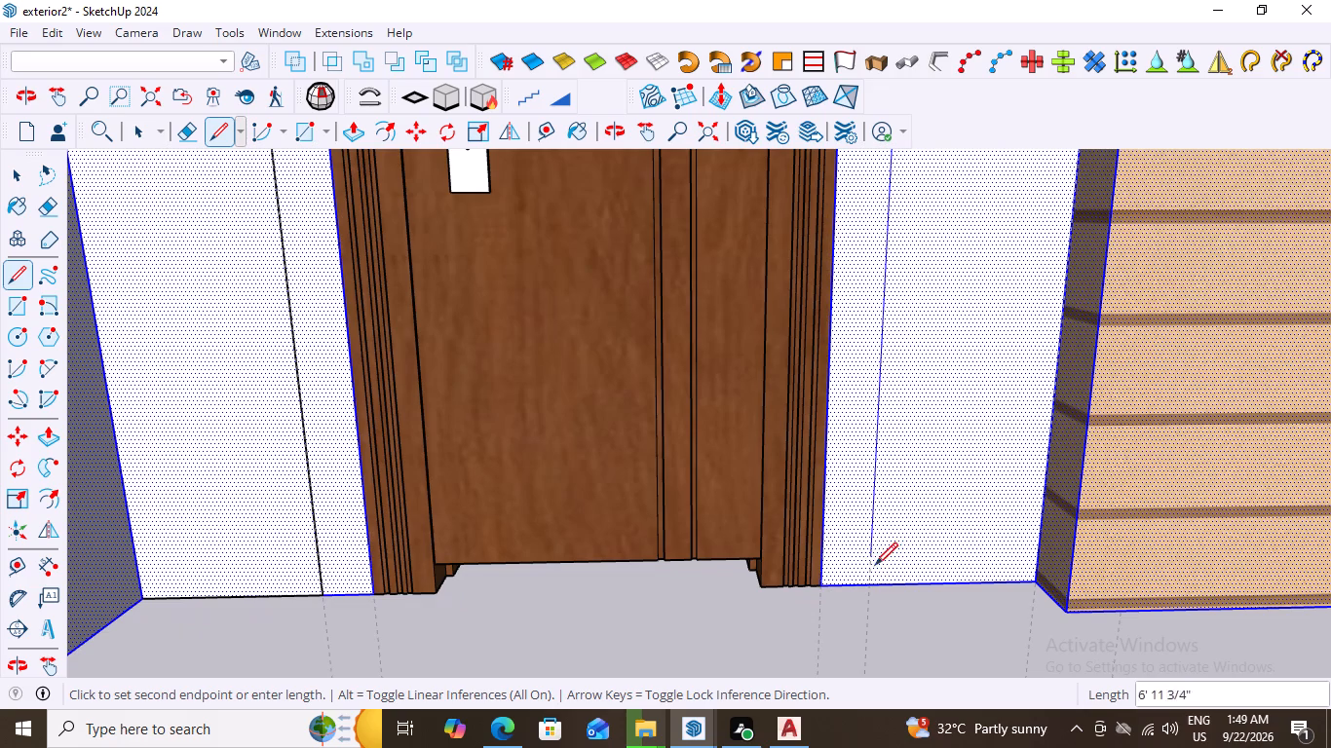
{"action": "left_click", "coordinate": [868, 583]}
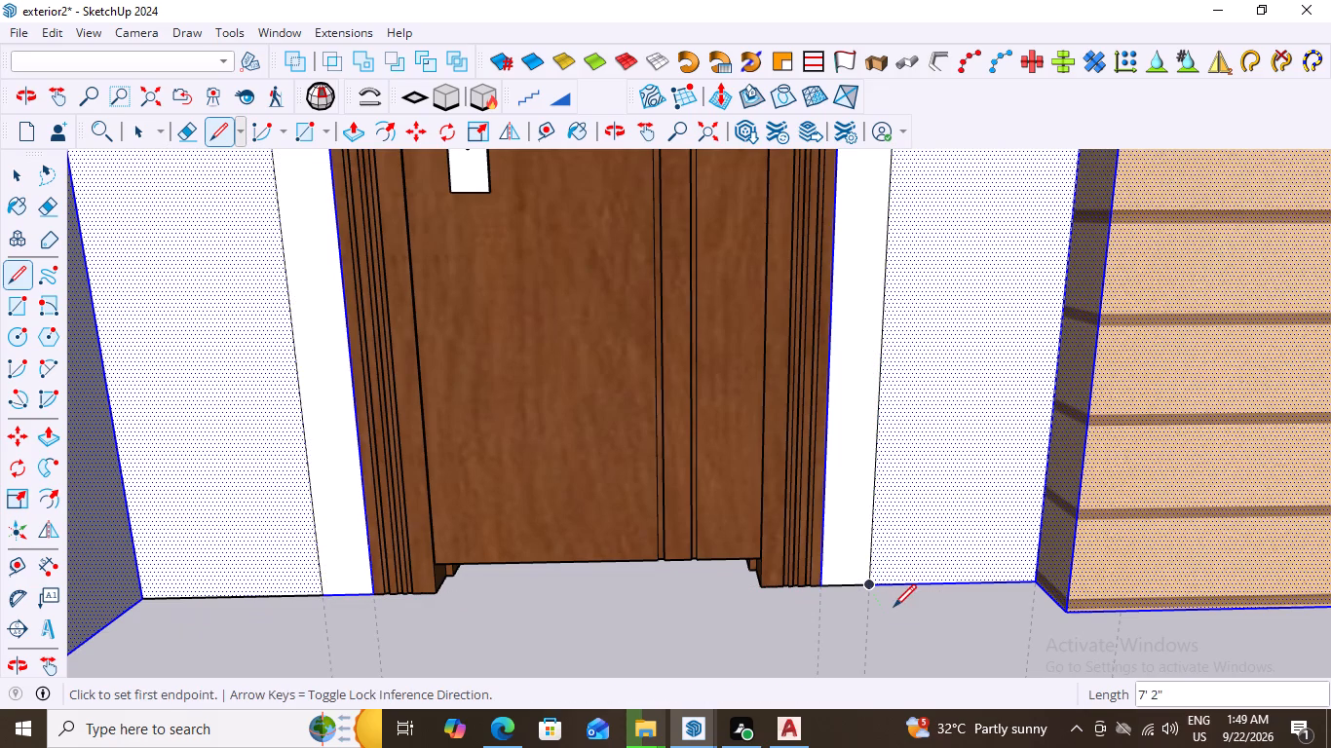
{"action": "key", "text": "space"}
Push/Pull the surround face around the entrance door outward 5 7/16", to the edge of the wood cladding.
{"action": "scroll", "coordinate": [732, 601], "scroll_direction": "down", "scroll_amount": 12}
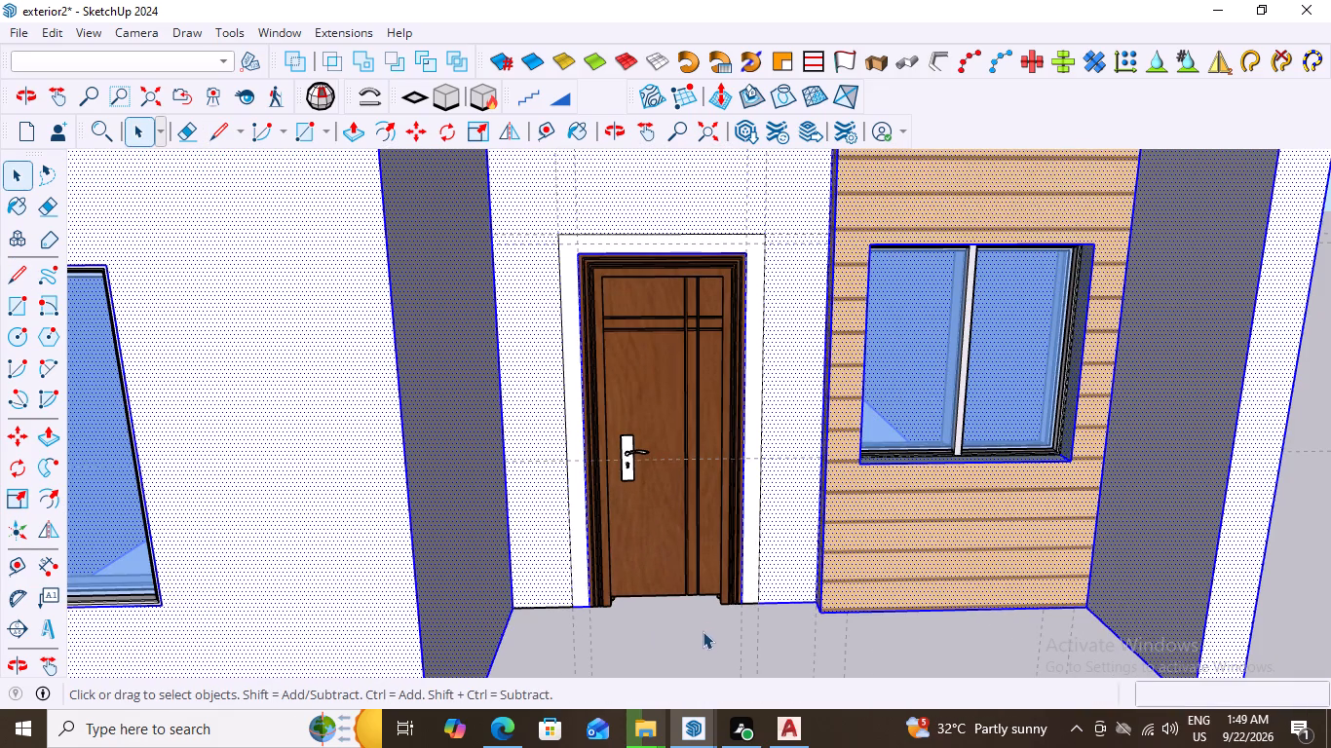
{"action": "scroll", "coordinate": [684, 215], "scroll_direction": "up", "scroll_amount": 2}
{"action": "double_click", "coordinate": [652, 247]}
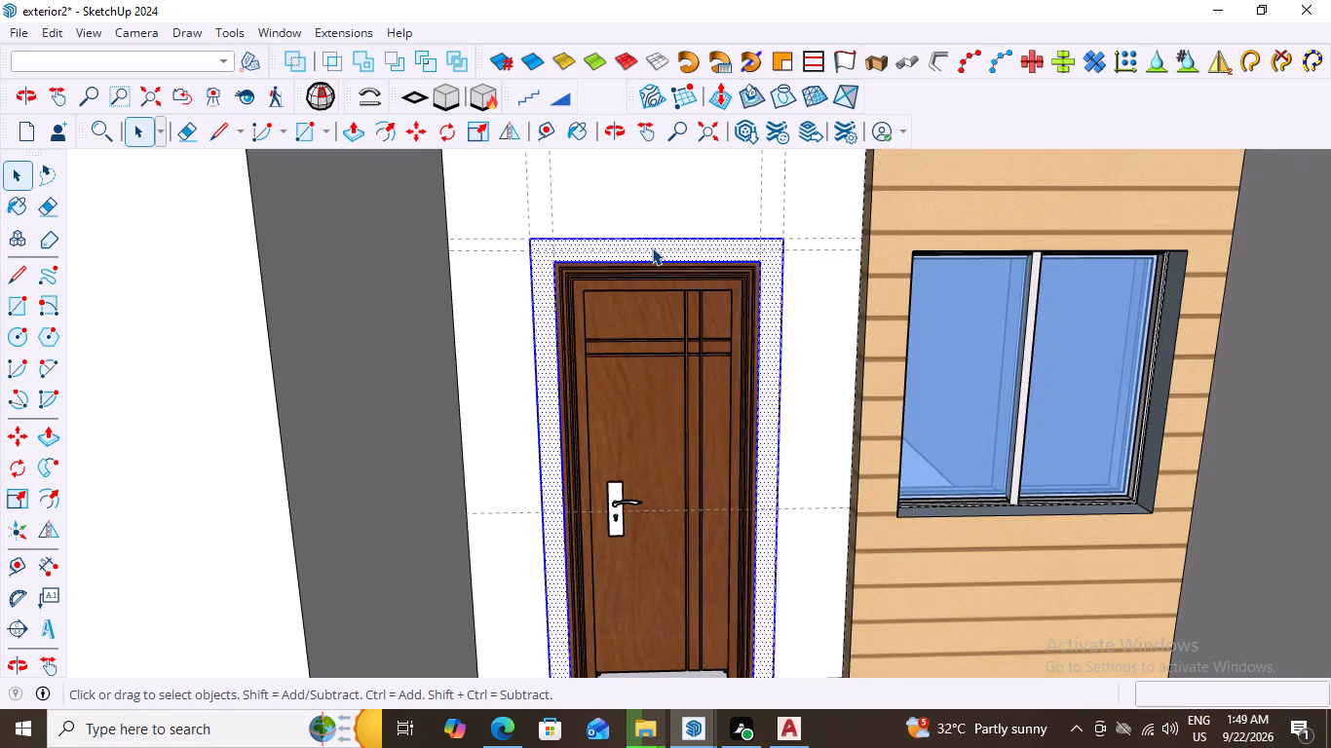
{"action": "key", "text": "p"}
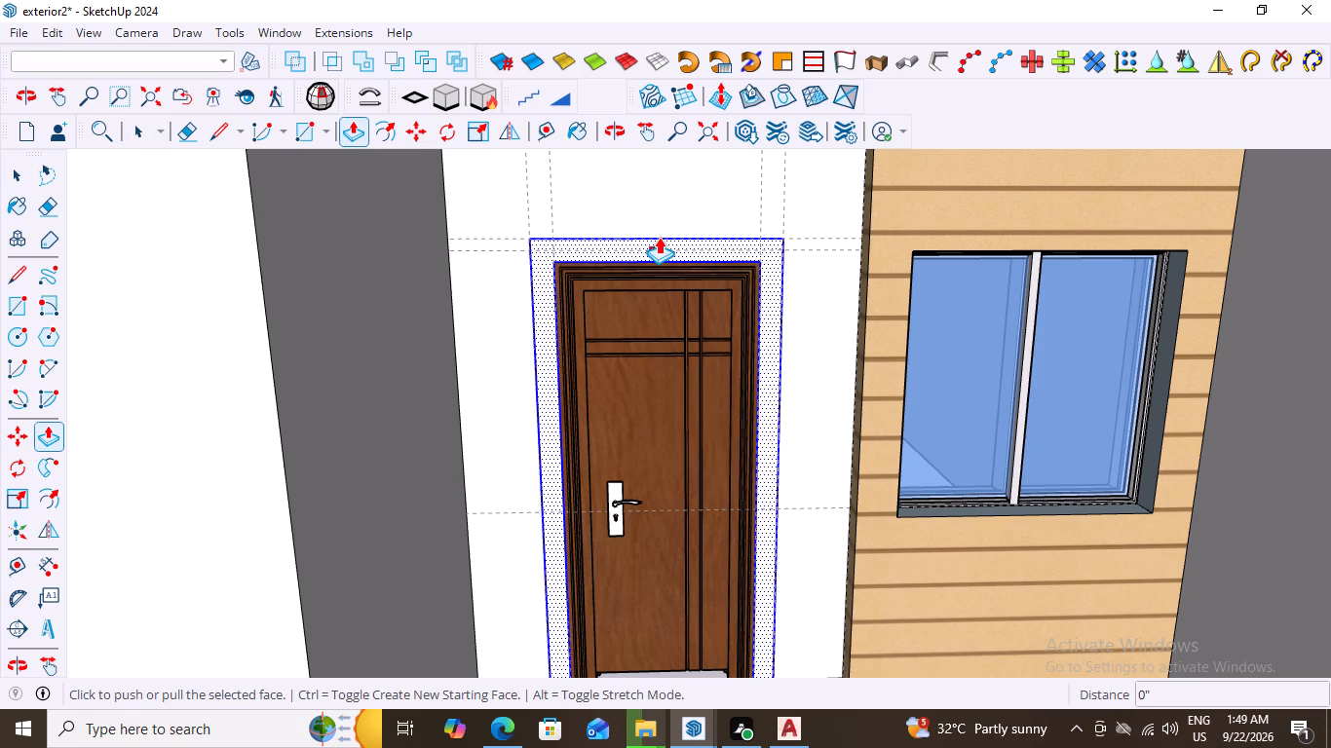
{"action": "left_click", "coordinate": [659, 236]}
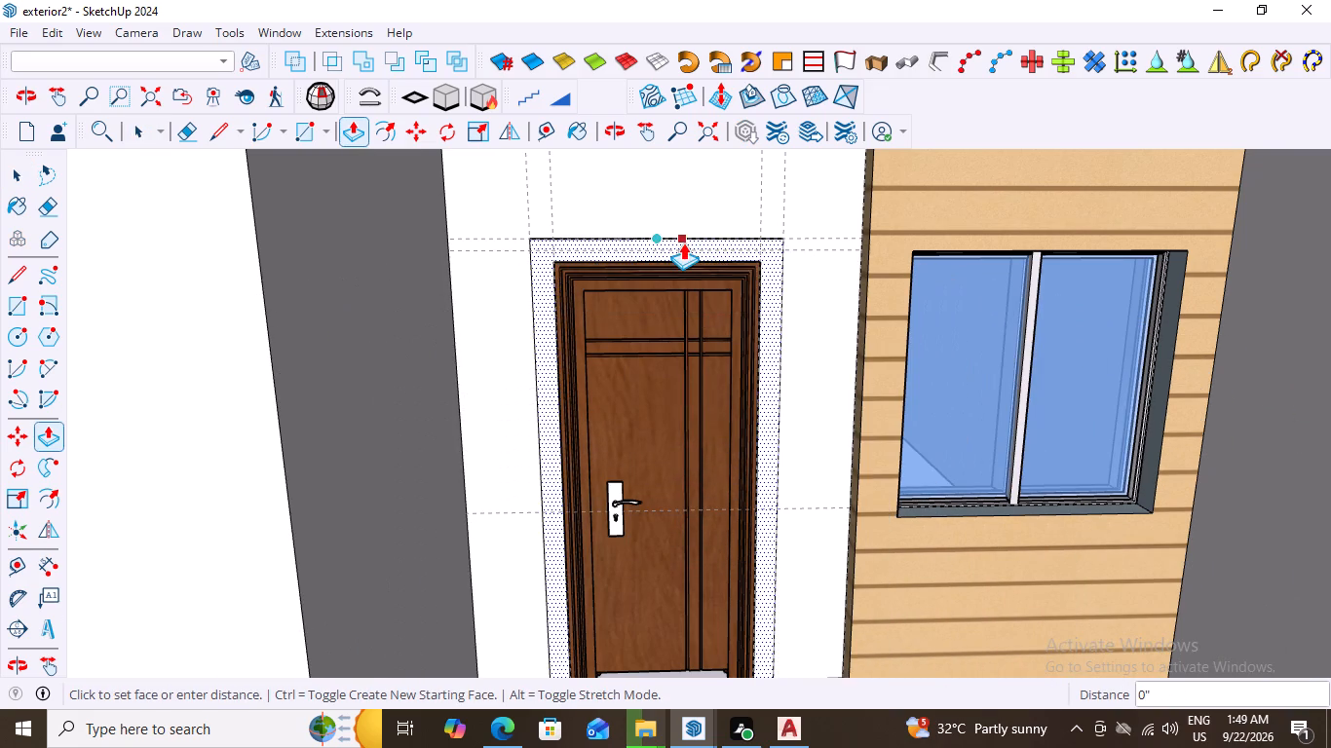
{"action": "middle_click_drag", "start_coordinate": [683, 243], "coordinate": [818, 264]}
{"action": "scroll", "coordinate": [821, 264], "scroll_direction": "up", "scroll_amount": 2}
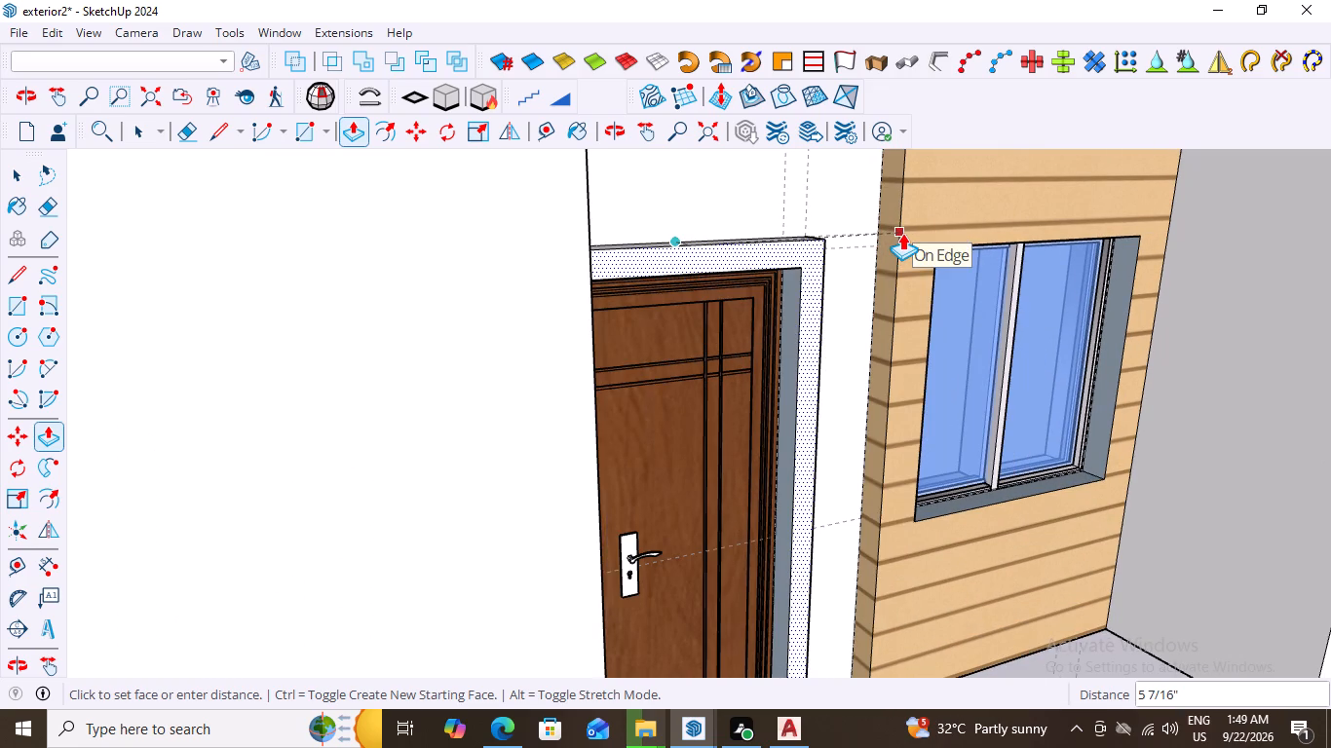
{"action": "left_click", "coordinate": [902, 233]}
{"action": "scroll", "coordinate": [811, 317], "scroll_direction": "down", "scroll_amount": 2}
{"action": "middle_click_drag", "start_coordinate": [831, 337], "coordinate": [745, 287]}
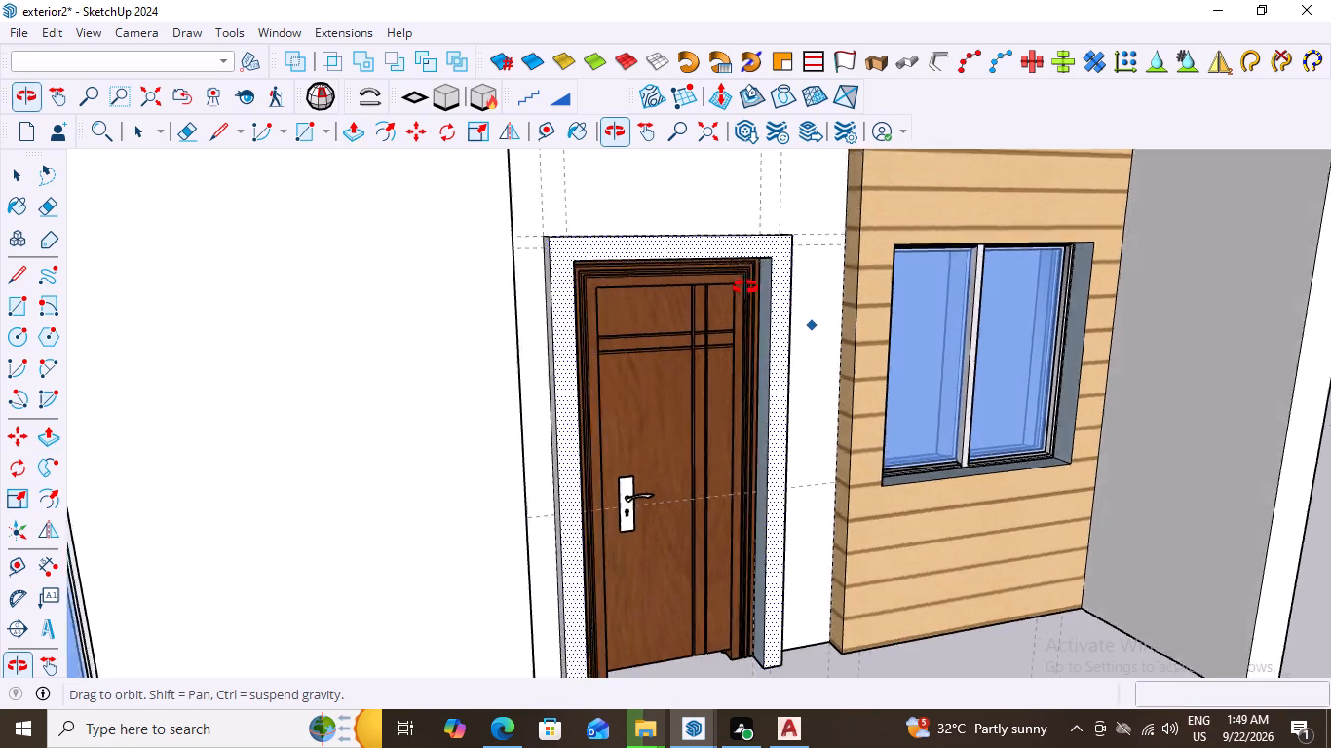
{"action": "middle_click_drag", "start_coordinate": [745, 287], "coordinate": [744, 280]}
{"action": "scroll", "coordinate": [744, 280], "scroll_direction": "down", "scroll_amount": 3}
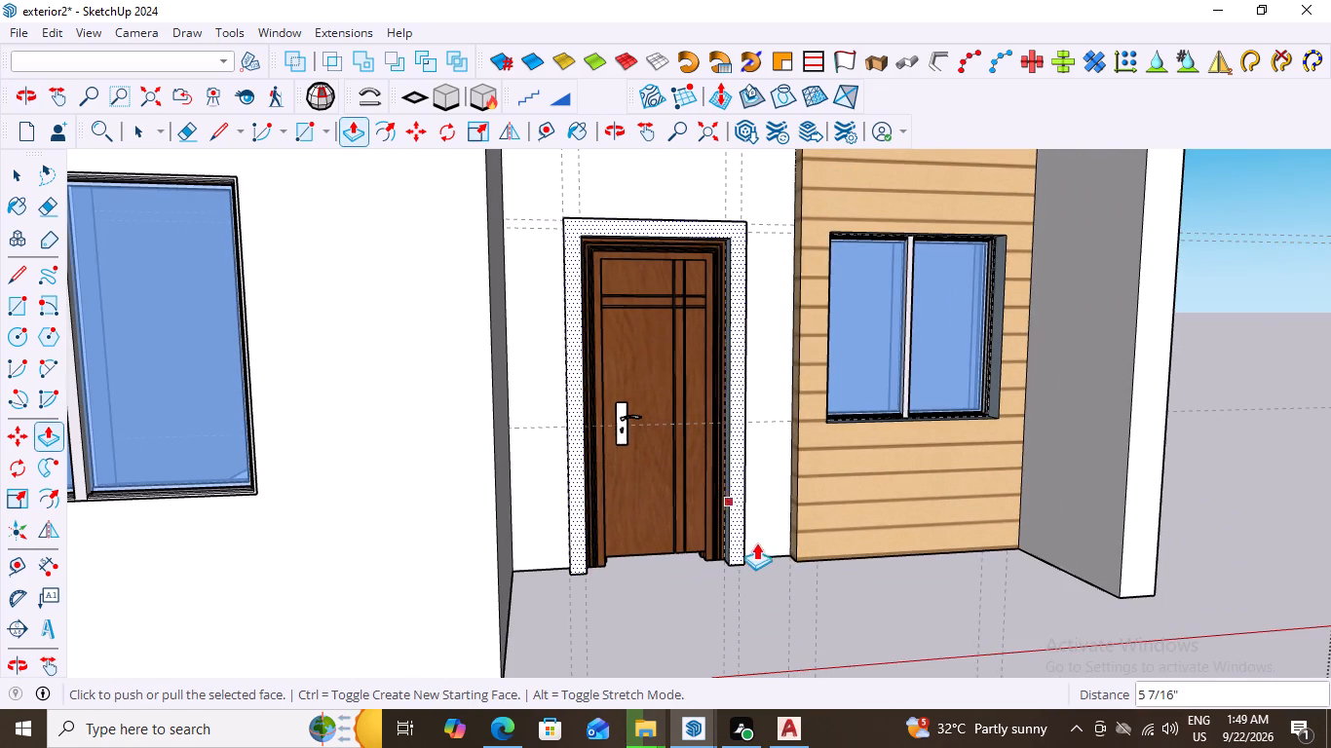
{"action": "scroll", "coordinate": [766, 552], "scroll_direction": "up", "scroll_amount": 8}
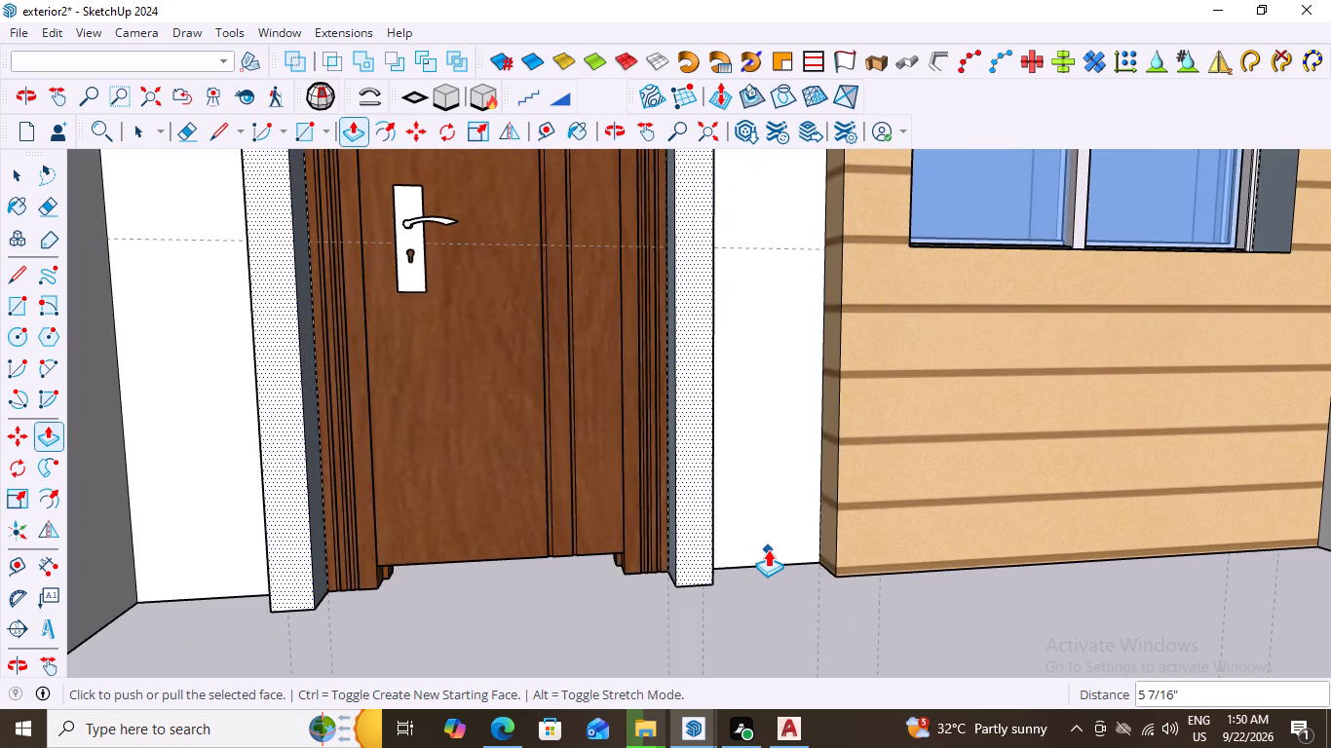
{"action": "scroll", "coordinate": [768, 549], "scroll_direction": "down", "scroll_amount": 10}
{"action": "key", "text": "Escape"}
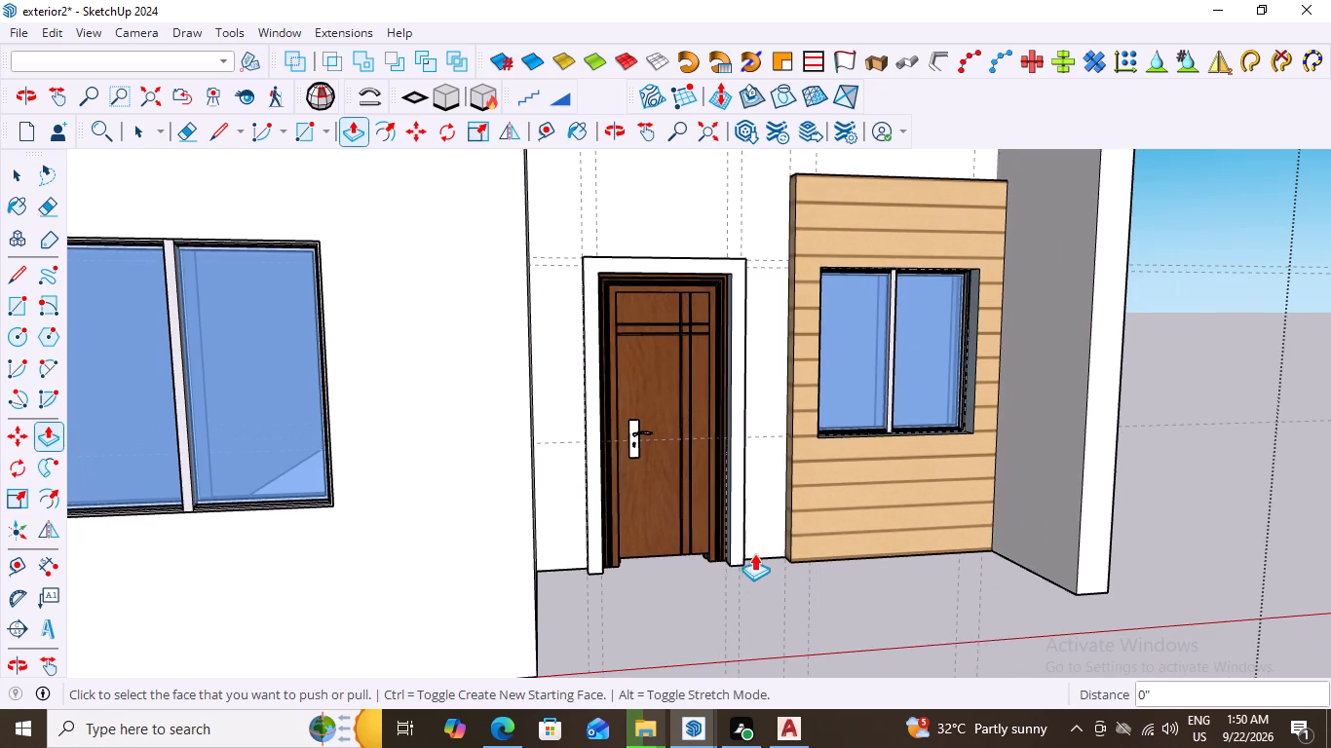
{"action": "key", "text": "space"}
{"action": "left_click", "coordinate": [776, 593]}
Examine the extruded door surround from several angles, checking its top, its base and its depth against the wood cladding.
{"action": "middle_click_drag", "start_coordinate": [846, 559], "coordinate": [667, 537]}
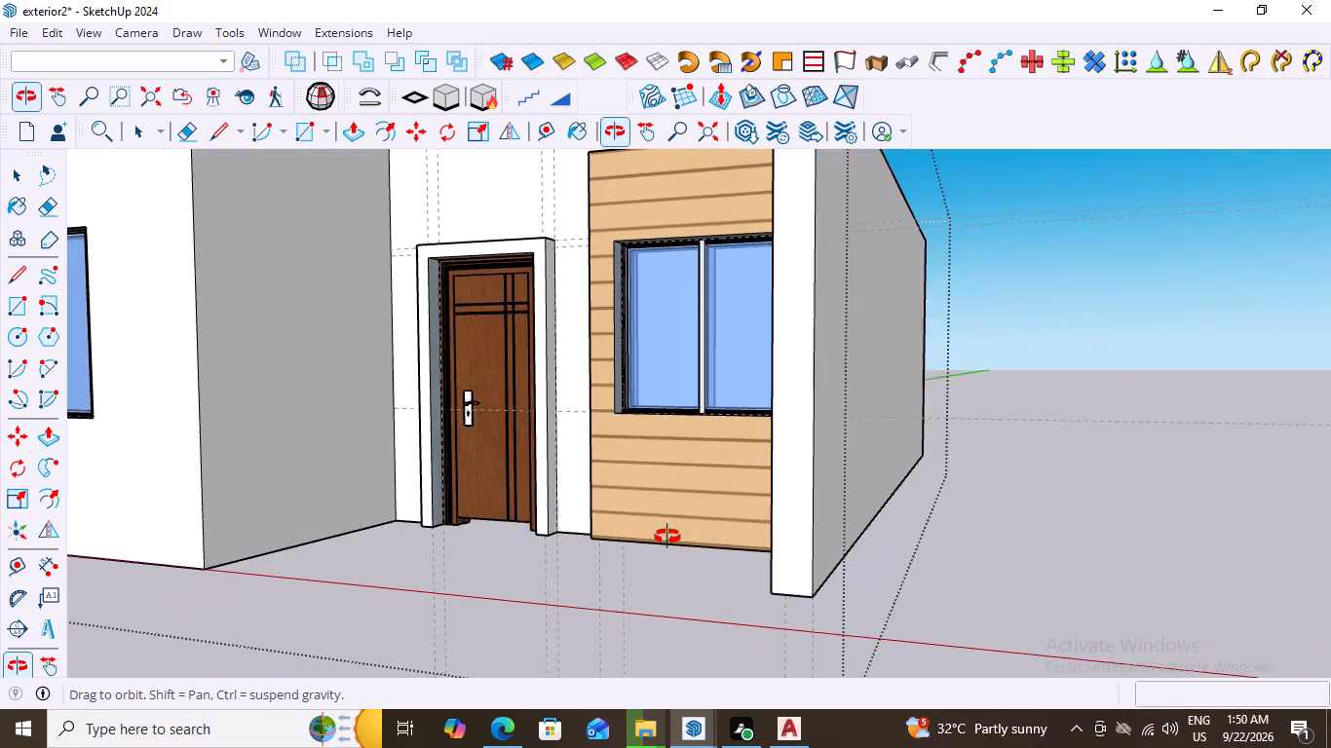
{"action": "middle_click_drag", "start_coordinate": [667, 537], "coordinate": [744, 565]}
{"action": "scroll", "coordinate": [476, 272], "scroll_direction": "up", "scroll_amount": 5}
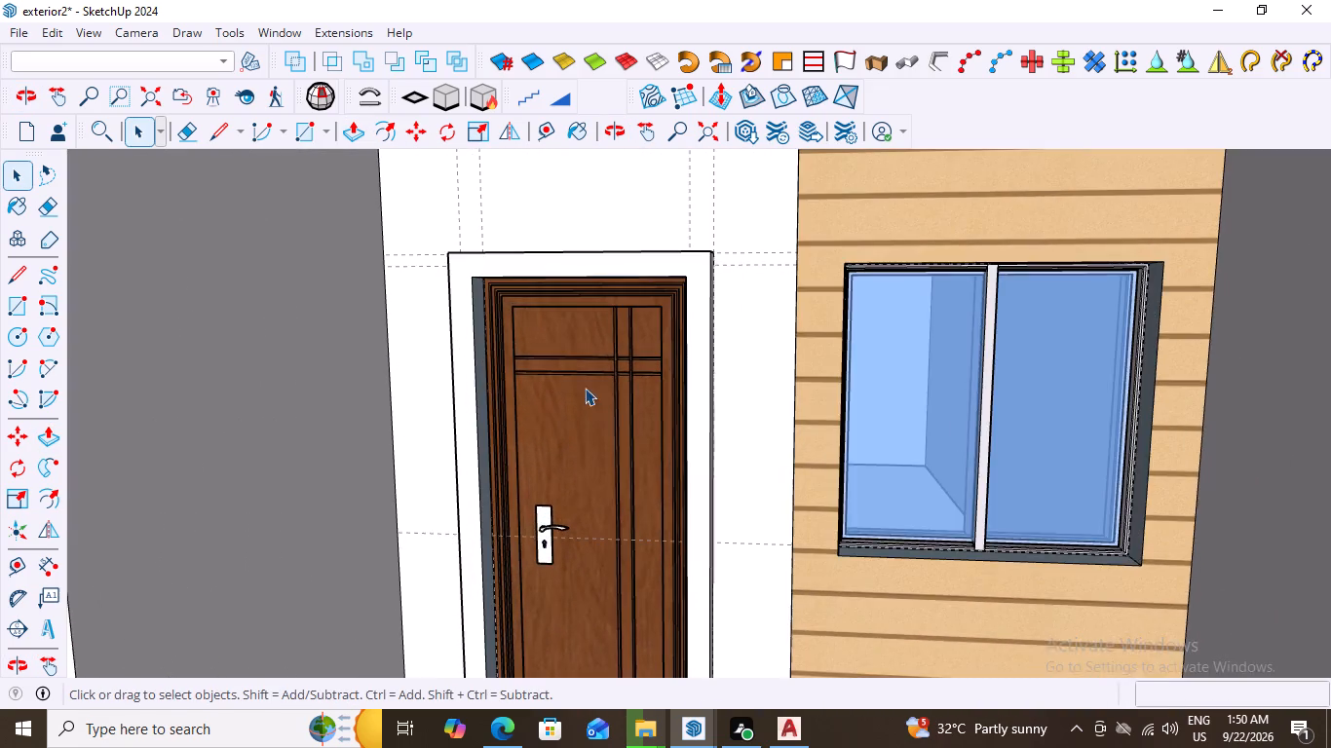
{"action": "middle_click_drag", "start_coordinate": [585, 388], "coordinate": [814, 620]}
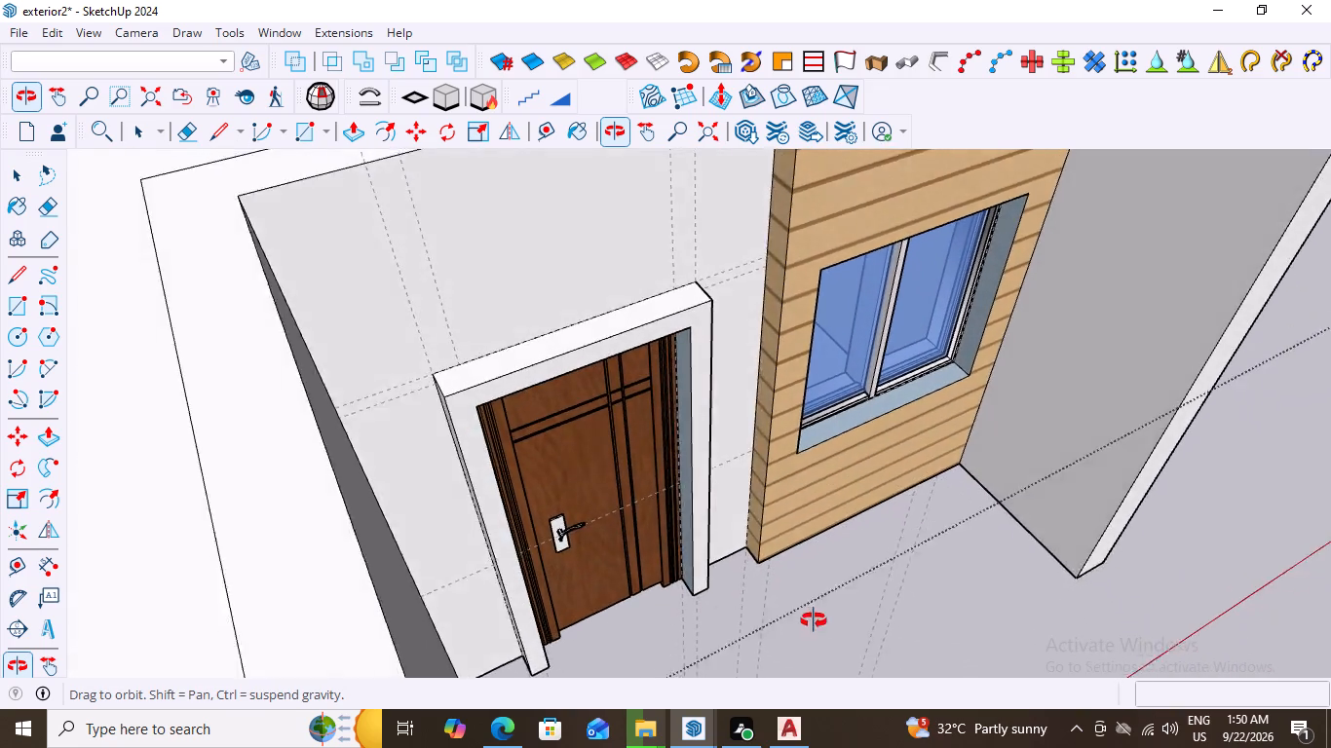
{"action": "middle_click_drag", "start_coordinate": [814, 620], "coordinate": [838, 618]}
{"action": "scroll", "coordinate": [656, 340], "scroll_direction": "up", "scroll_amount": 3}
{"action": "middle_click_drag", "start_coordinate": [670, 374], "coordinate": [776, 362]}
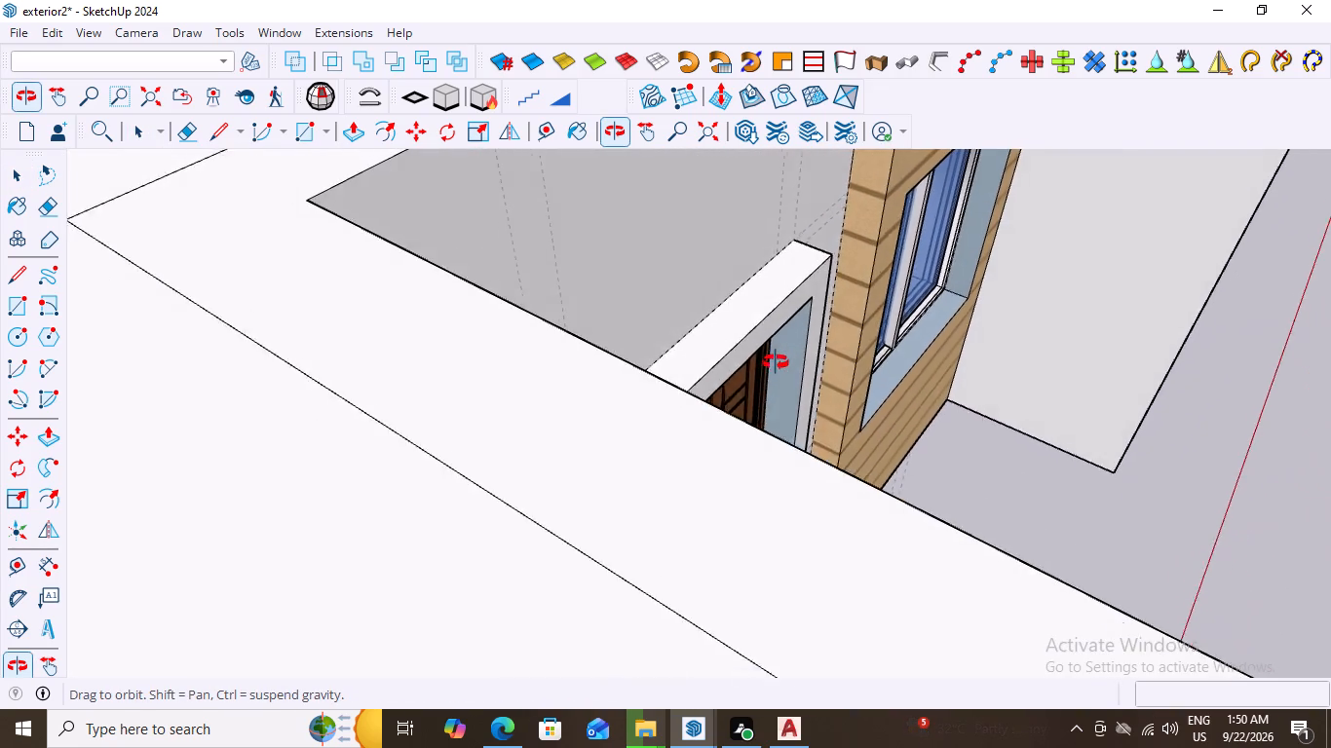
{"action": "middle_click_drag", "start_coordinate": [776, 362], "coordinate": [598, 266]}
{"action": "scroll", "coordinate": [627, 437], "scroll_direction": "down", "scroll_amount": 3}
{"action": "middle_click_drag", "start_coordinate": [653, 543], "coordinate": [532, 536]}
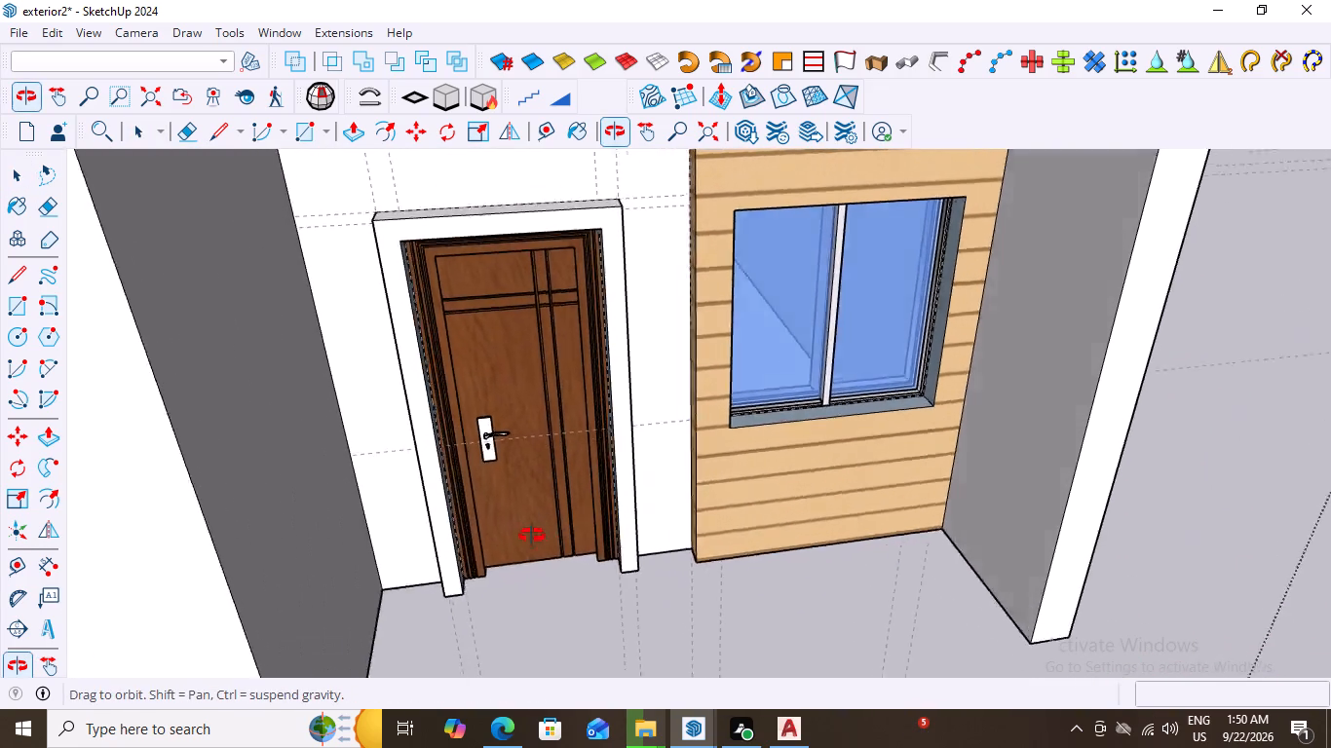
{"action": "middle_click_drag", "start_coordinate": [532, 536], "coordinate": [450, 534]}
{"action": "scroll", "coordinate": [571, 549], "scroll_direction": "up", "scroll_amount": 10}
{"action": "middle_click_drag", "start_coordinate": [651, 562], "coordinate": [709, 610]}
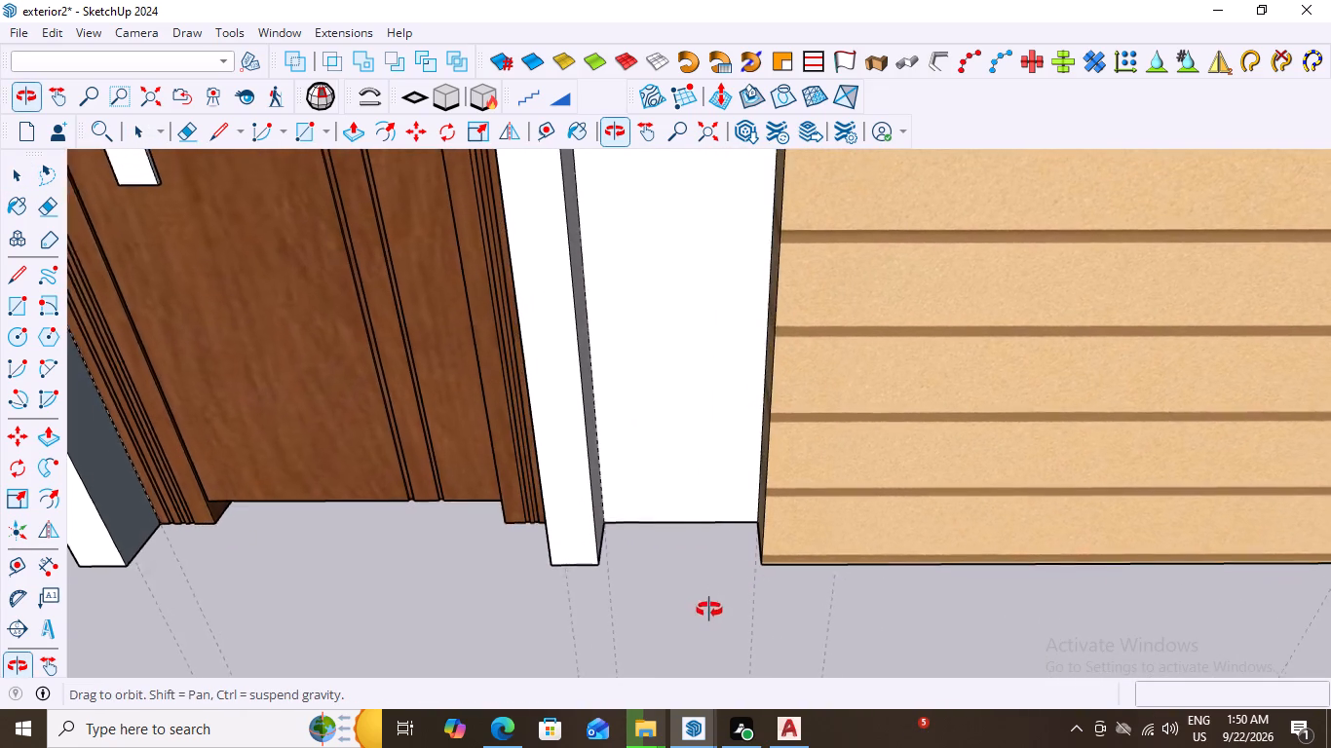
{"action": "middle_click_drag", "start_coordinate": [709, 610], "coordinate": [712, 617]}
{"action": "scroll", "coordinate": [637, 509], "scroll_direction": "down", "scroll_amount": 6}
{"action": "middle_click_drag", "start_coordinate": [698, 544], "coordinate": [694, 492]}
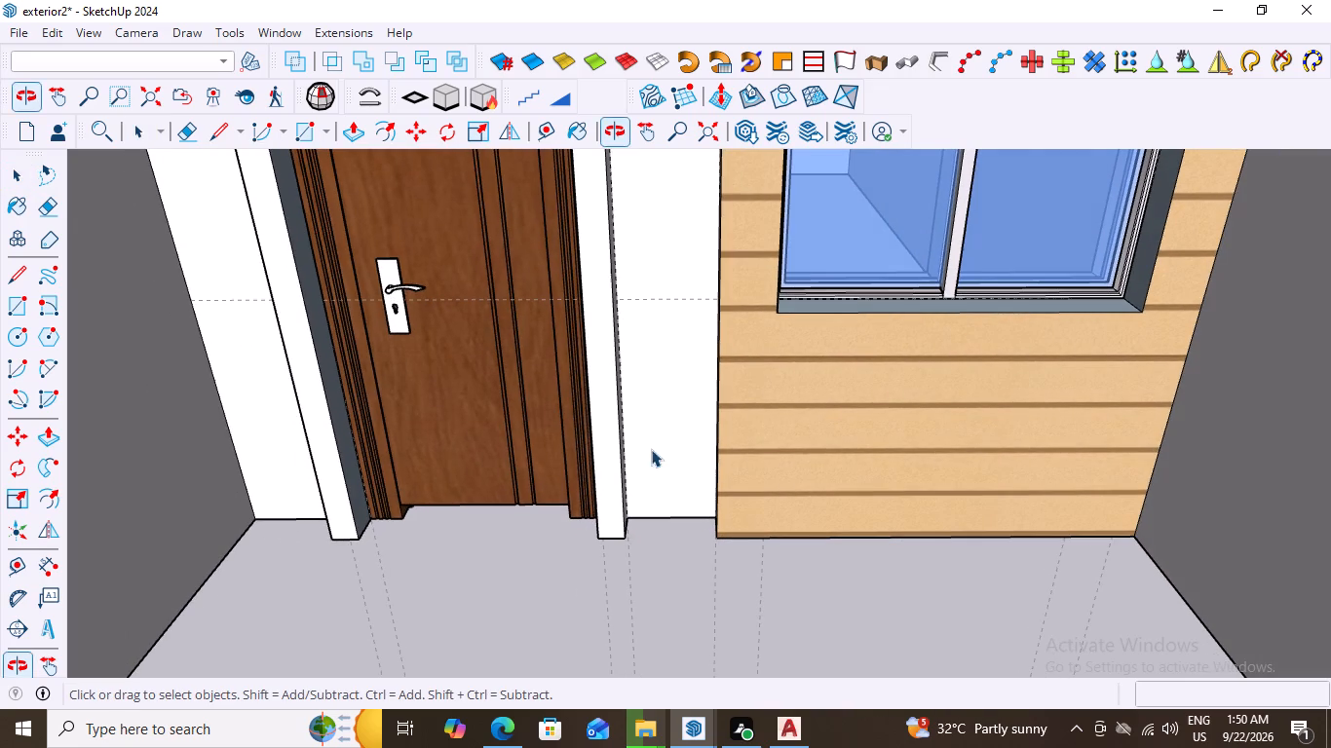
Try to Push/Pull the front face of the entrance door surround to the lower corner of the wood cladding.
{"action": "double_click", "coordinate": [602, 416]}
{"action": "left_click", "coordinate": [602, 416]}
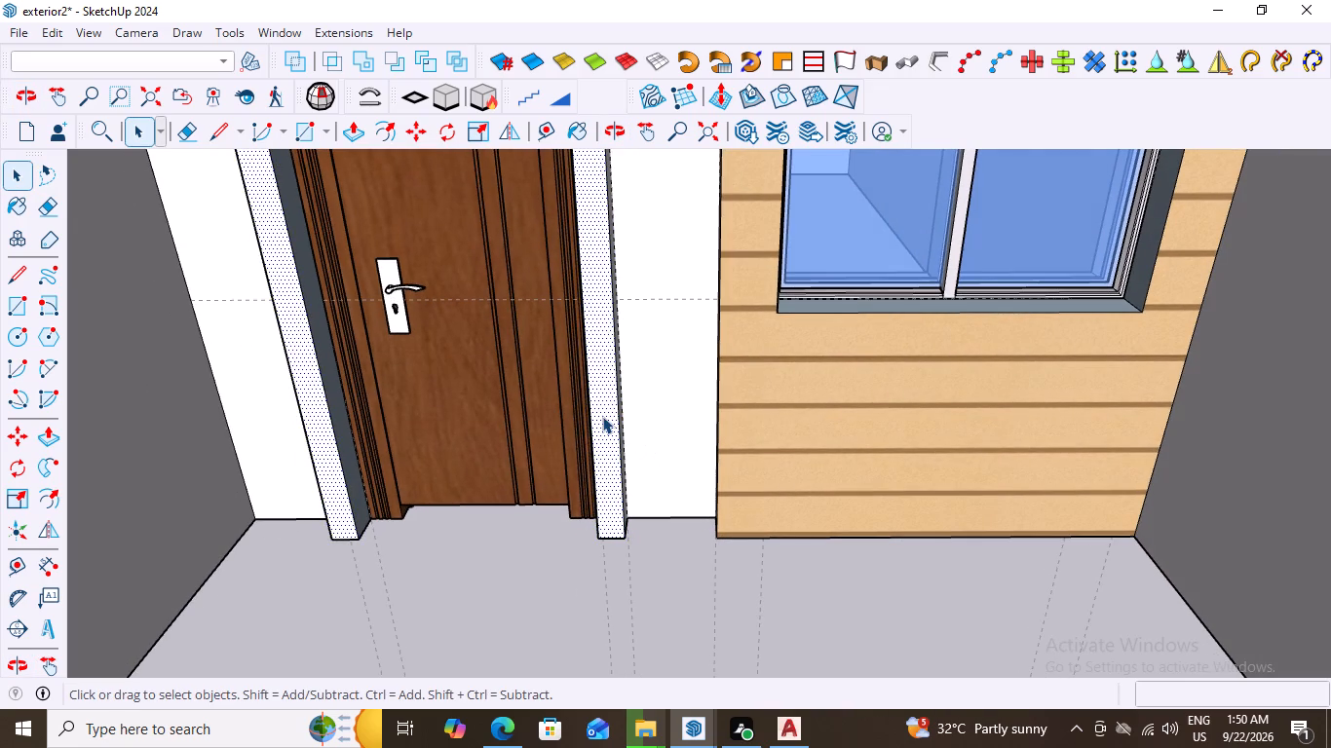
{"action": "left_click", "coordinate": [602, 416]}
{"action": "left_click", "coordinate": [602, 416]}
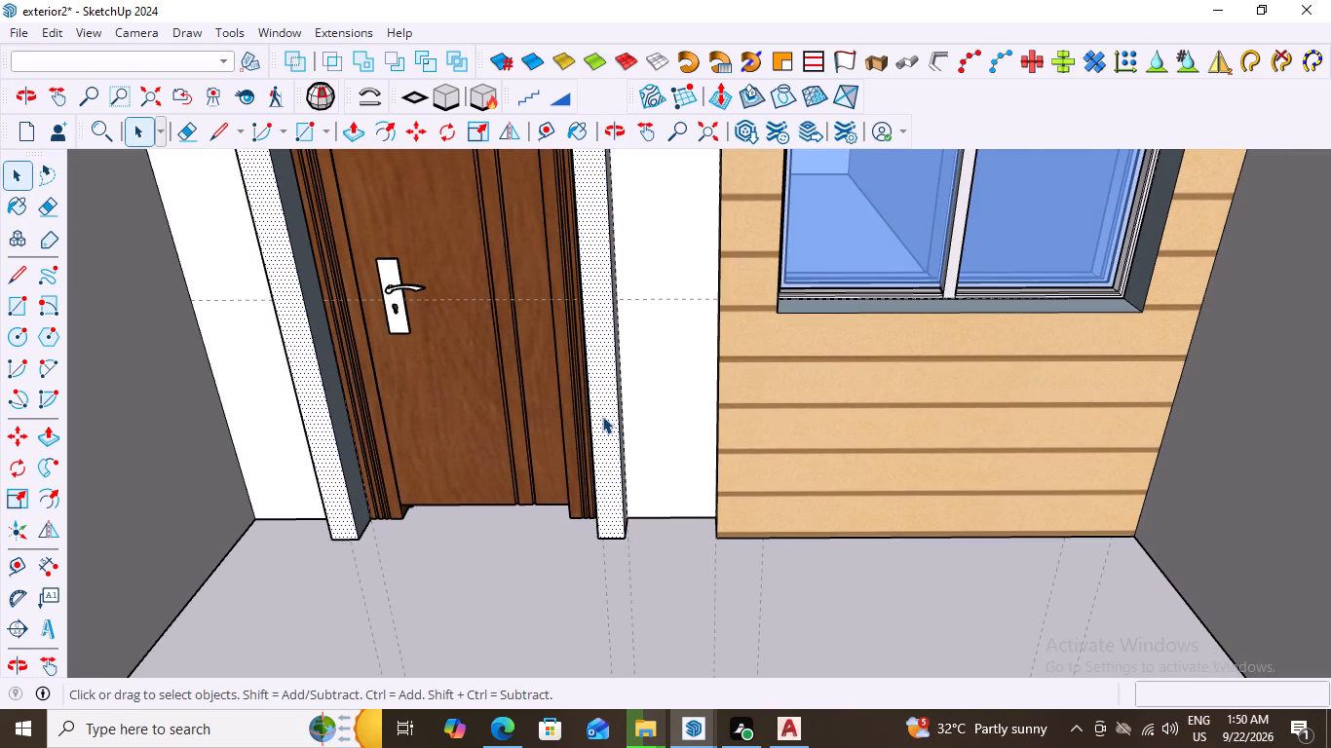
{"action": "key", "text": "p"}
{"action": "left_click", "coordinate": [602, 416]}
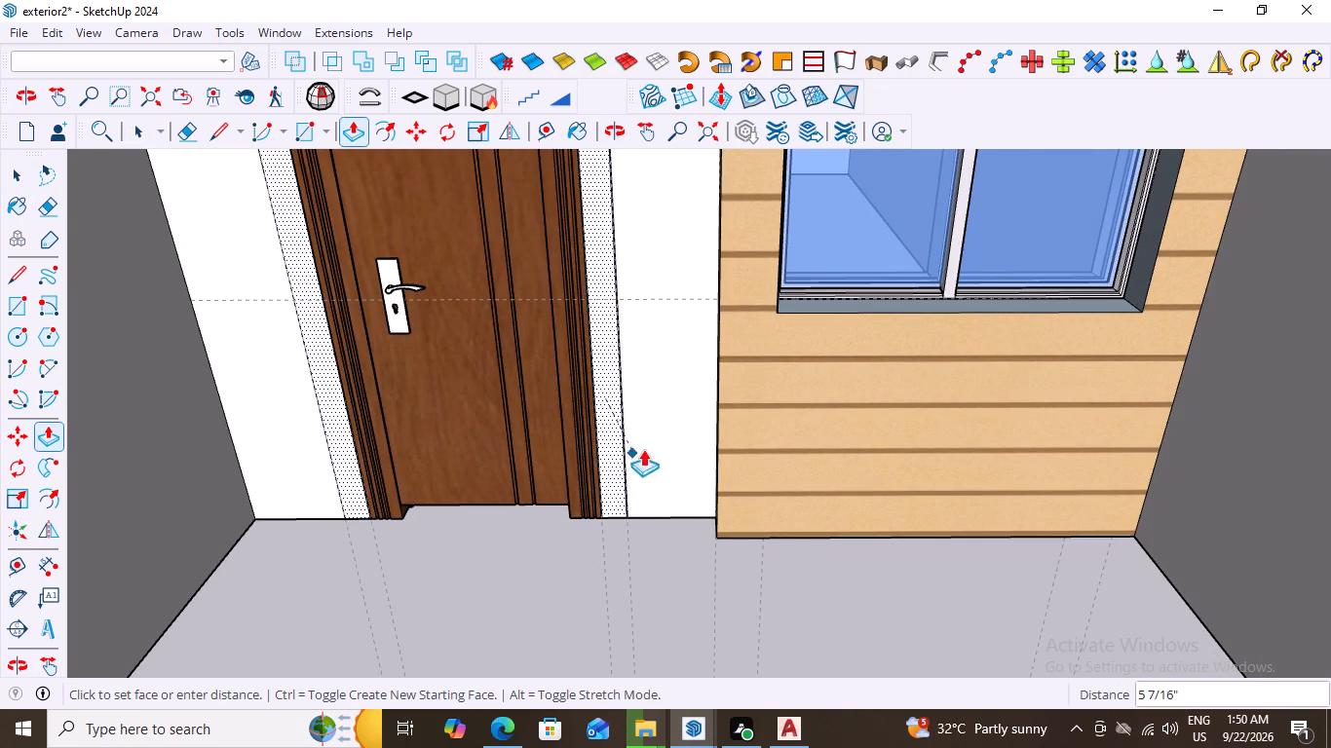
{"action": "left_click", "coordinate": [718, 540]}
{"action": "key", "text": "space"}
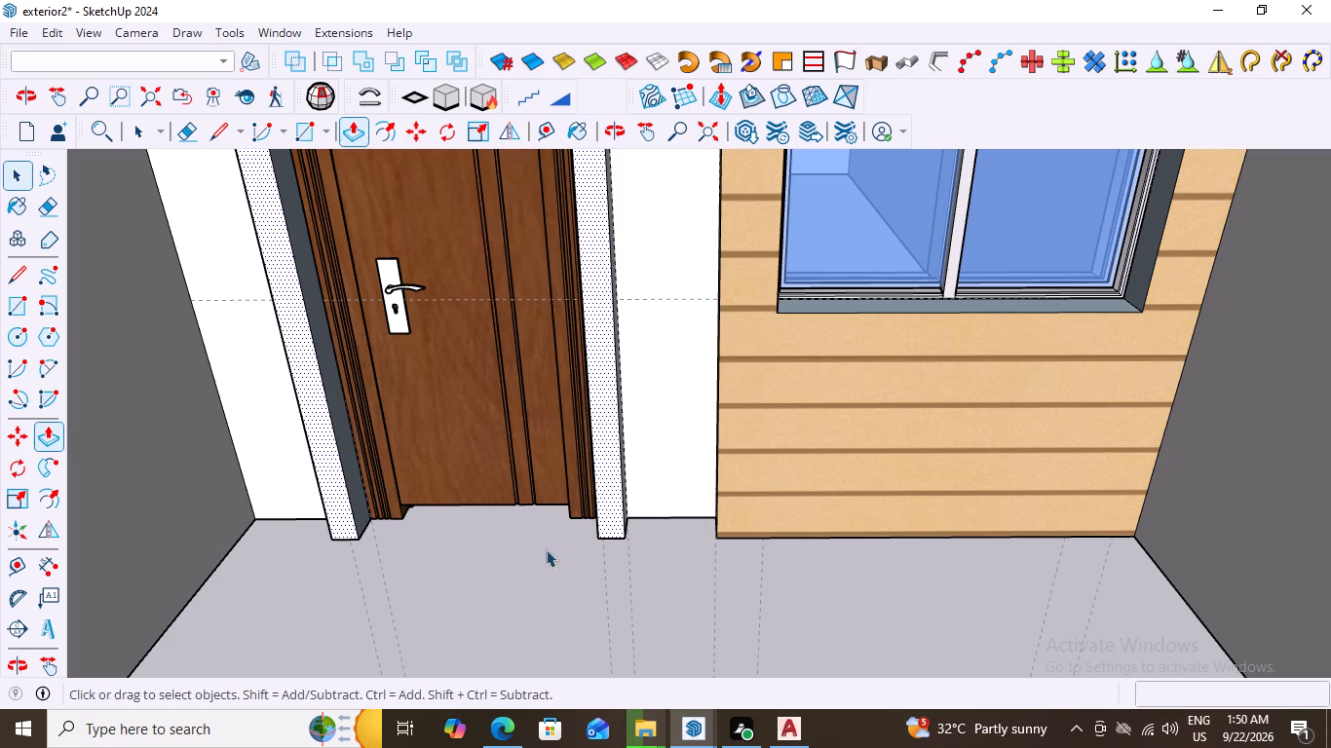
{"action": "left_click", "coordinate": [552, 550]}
Close the wall group and delete all the guides in the model.
{"action": "scroll", "coordinate": [524, 544], "scroll_direction": "down", "scroll_amount": 12}
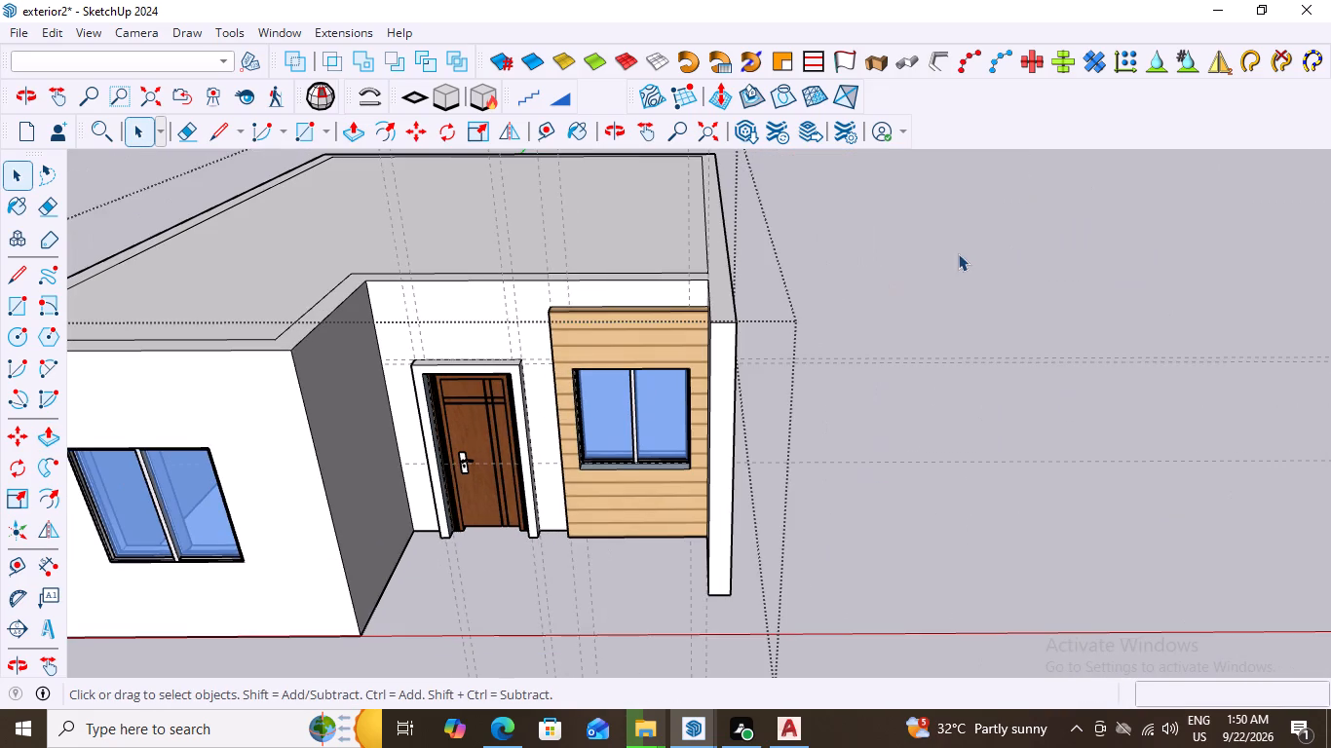
{"action": "left_click", "coordinate": [958, 253]}
{"action": "middle_click_drag", "start_coordinate": [665, 388], "coordinate": [731, 362]}
{"action": "scroll", "coordinate": [619, 407], "scroll_direction": "up", "scroll_amount": 1}
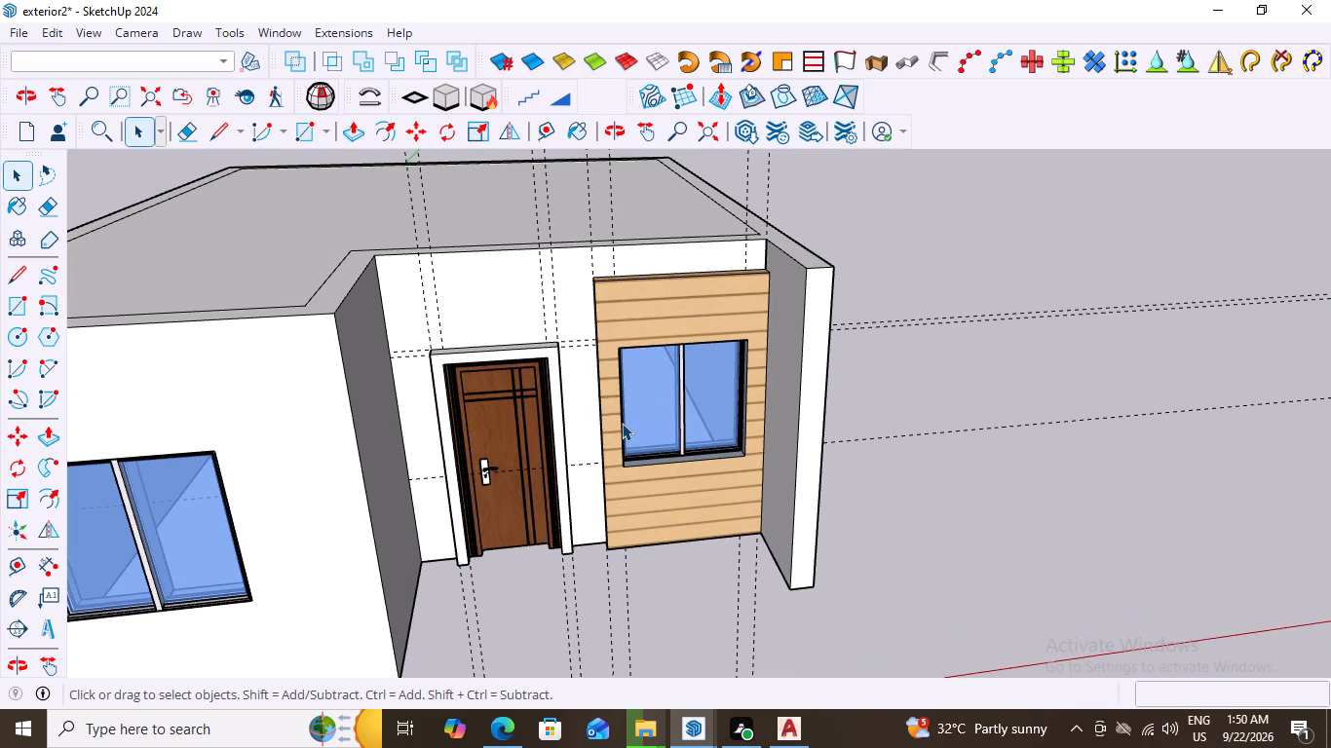
{"action": "left_click", "coordinate": [55, 35]}
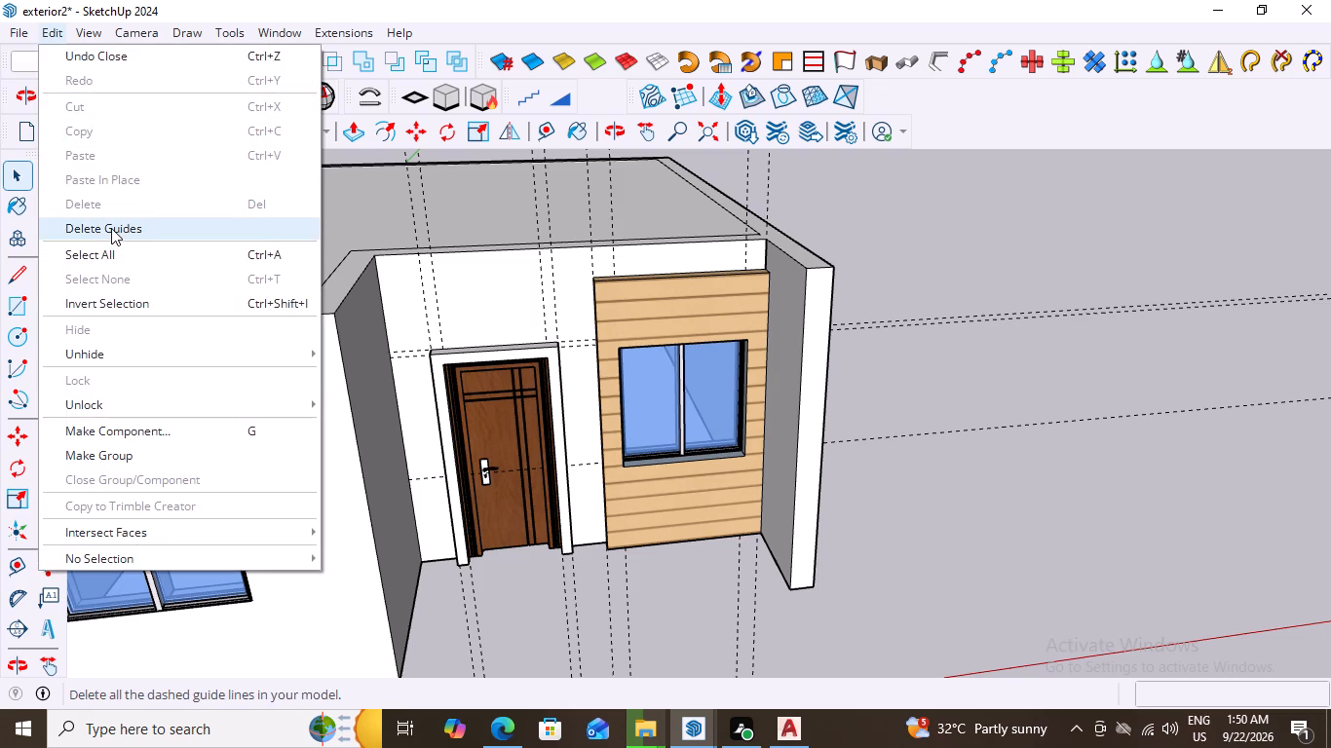
{"action": "left_click", "coordinate": [111, 228]}
Examine the entrance door surround from the front and both sides, comparing its depth with the wood cladding.
{"action": "middle_click_drag", "start_coordinate": [451, 390], "coordinate": [396, 306]}
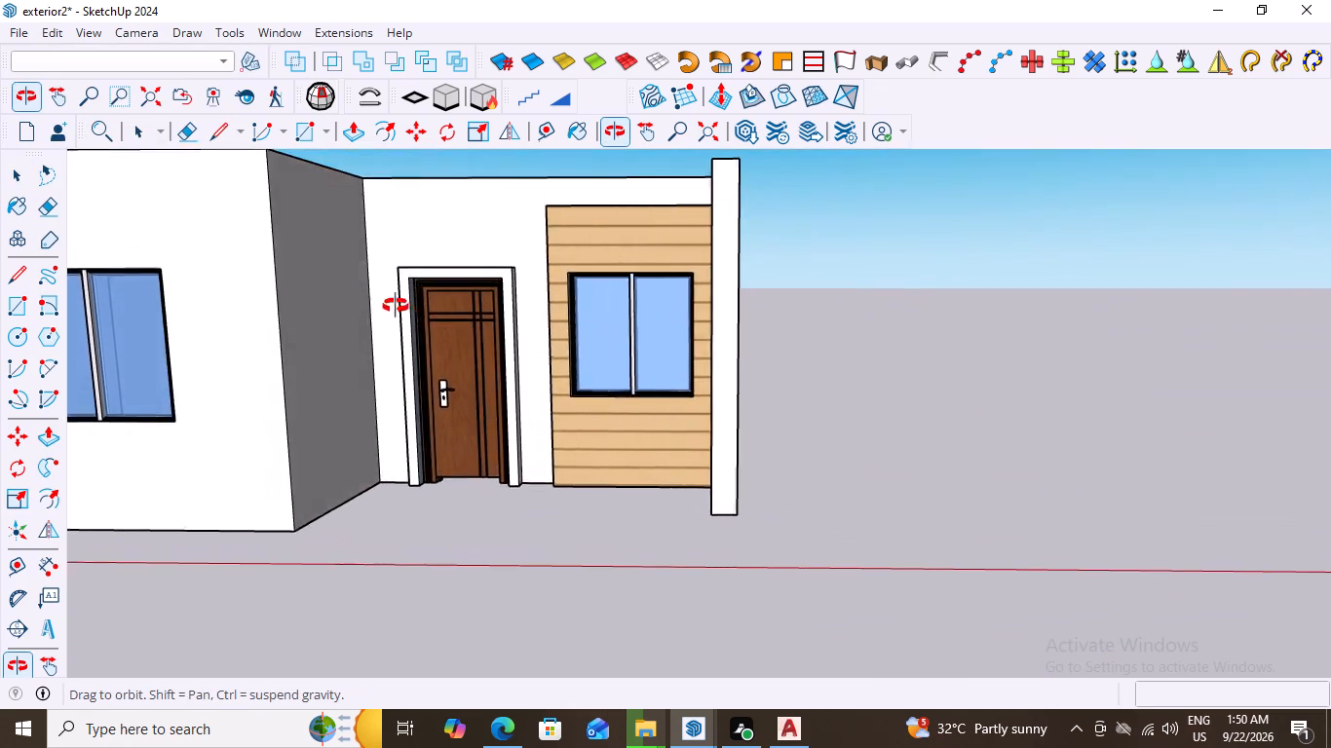
{"action": "middle_click_drag", "start_coordinate": [396, 306], "coordinate": [456, 309]}
{"action": "scroll", "coordinate": [500, 302], "scroll_direction": "up", "scroll_amount": 2}
{"action": "middle_click_drag", "start_coordinate": [551, 297], "coordinate": [294, 319]}
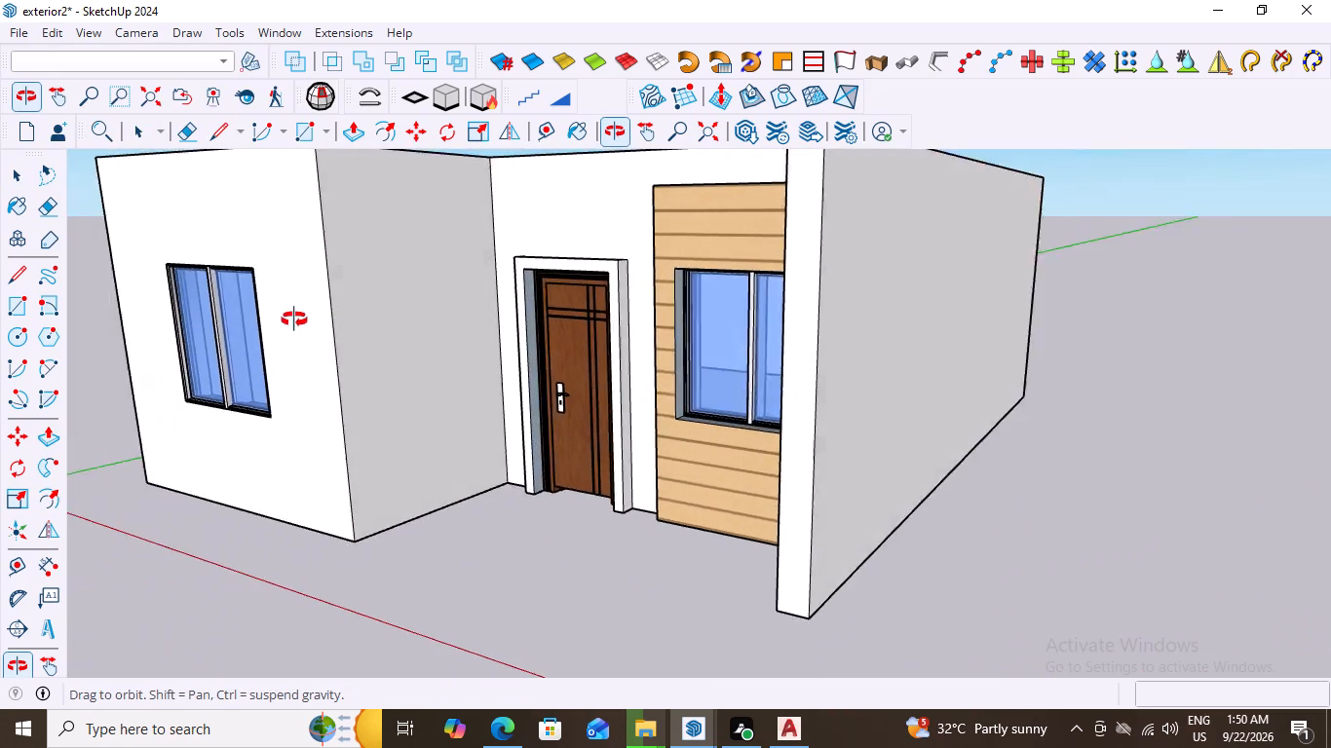
{"action": "middle_click_drag", "start_coordinate": [294, 319], "coordinate": [525, 319]}
{"action": "middle_click", "coordinate": [525, 319]}
{"action": "scroll", "coordinate": [519, 267], "scroll_direction": "up", "scroll_amount": 4}
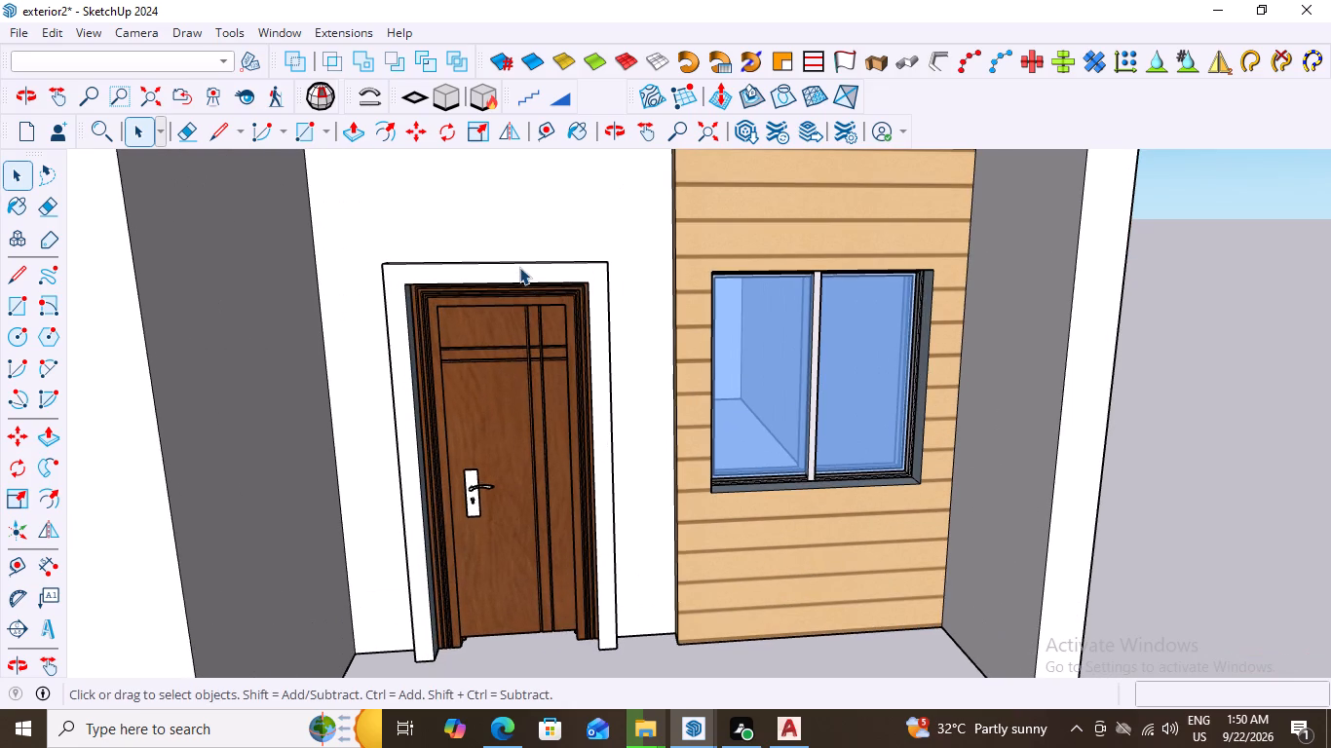
{"action": "scroll", "coordinate": [513, 308], "scroll_direction": "up", "scroll_amount": 1}
{"action": "middle_click_drag", "start_coordinate": [519, 311], "coordinate": [322, 334]}
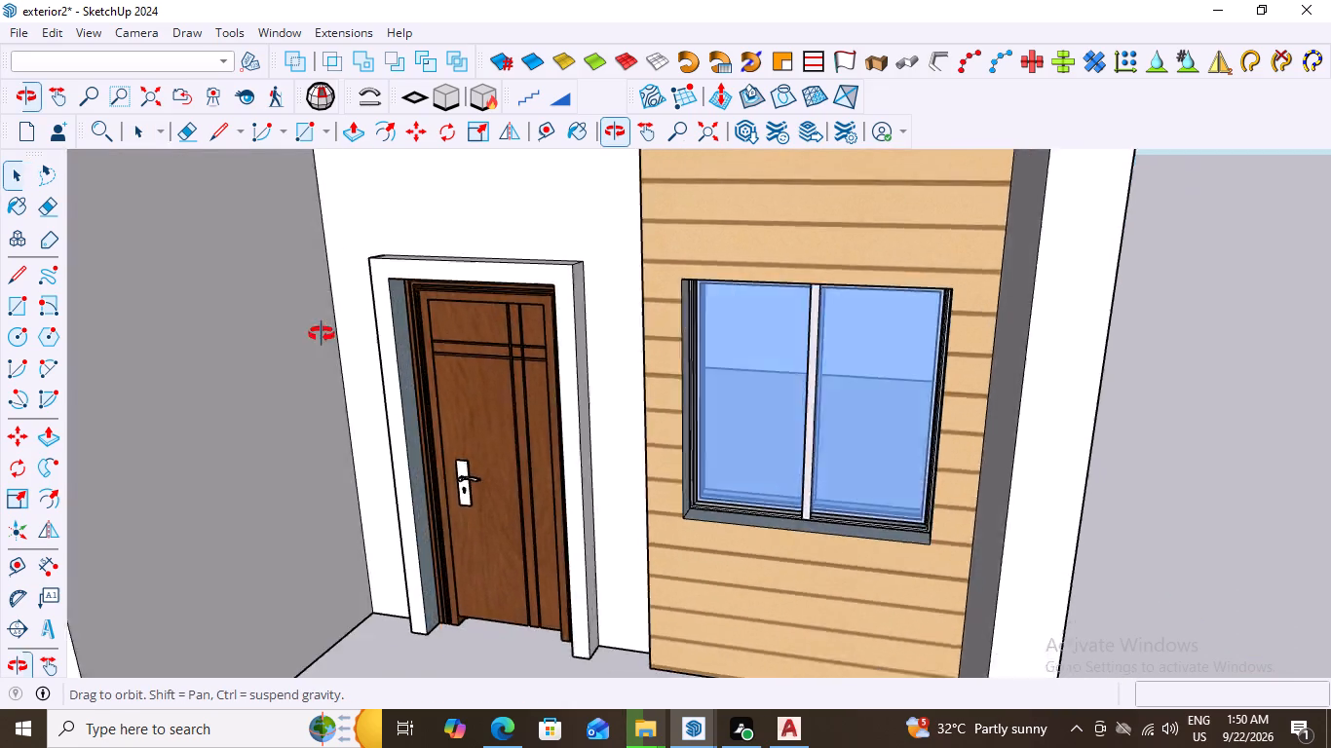
{"action": "middle_click_drag", "start_coordinate": [322, 334], "coordinate": [545, 332]}
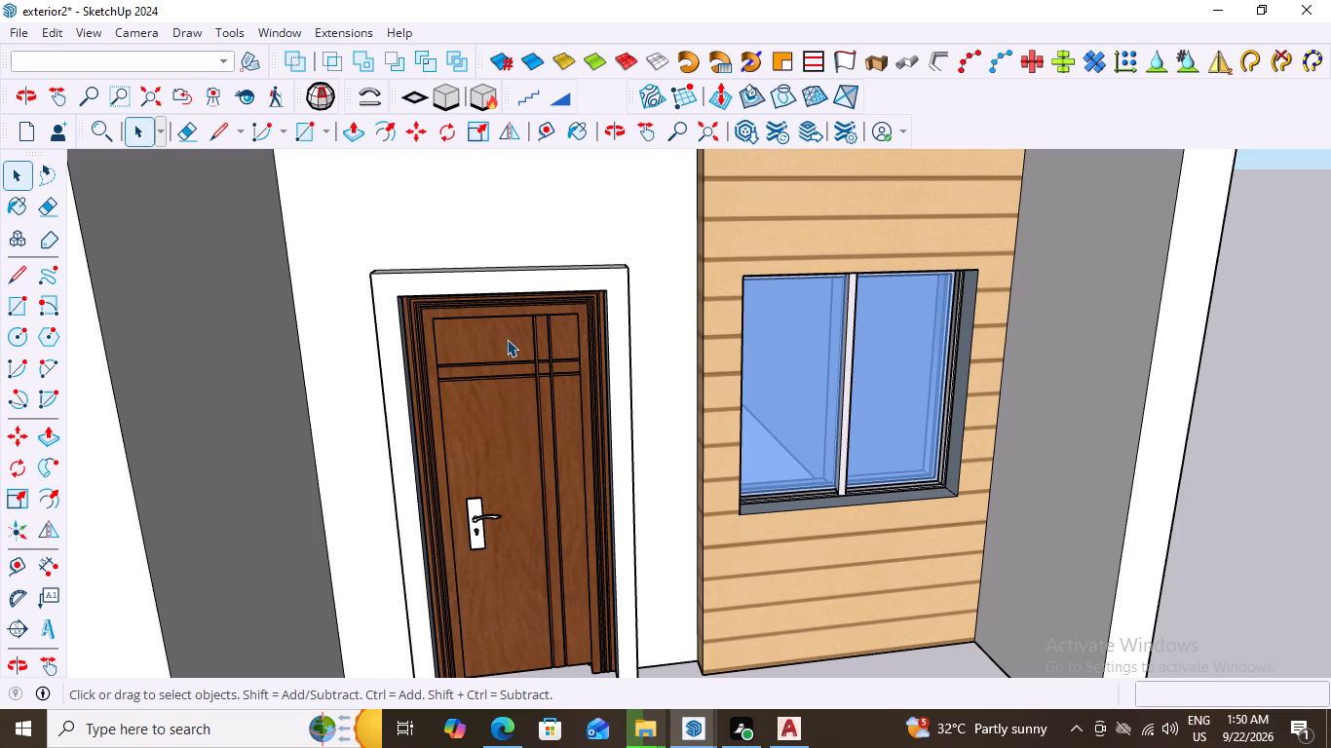
Open the wall group for editing and select the door surround's front face with its edges.
{"action": "triple_click", "coordinate": [492, 277]}
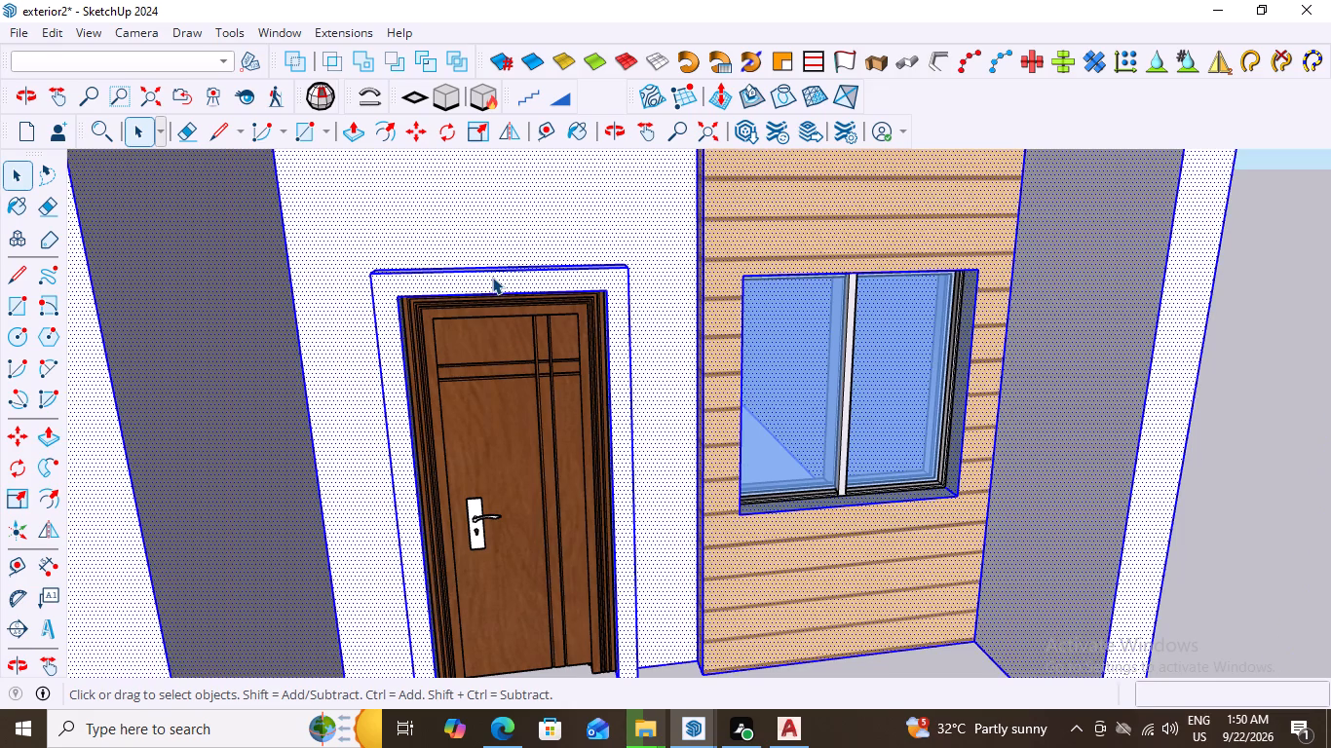
{"action": "double_click", "coordinate": [492, 277]}
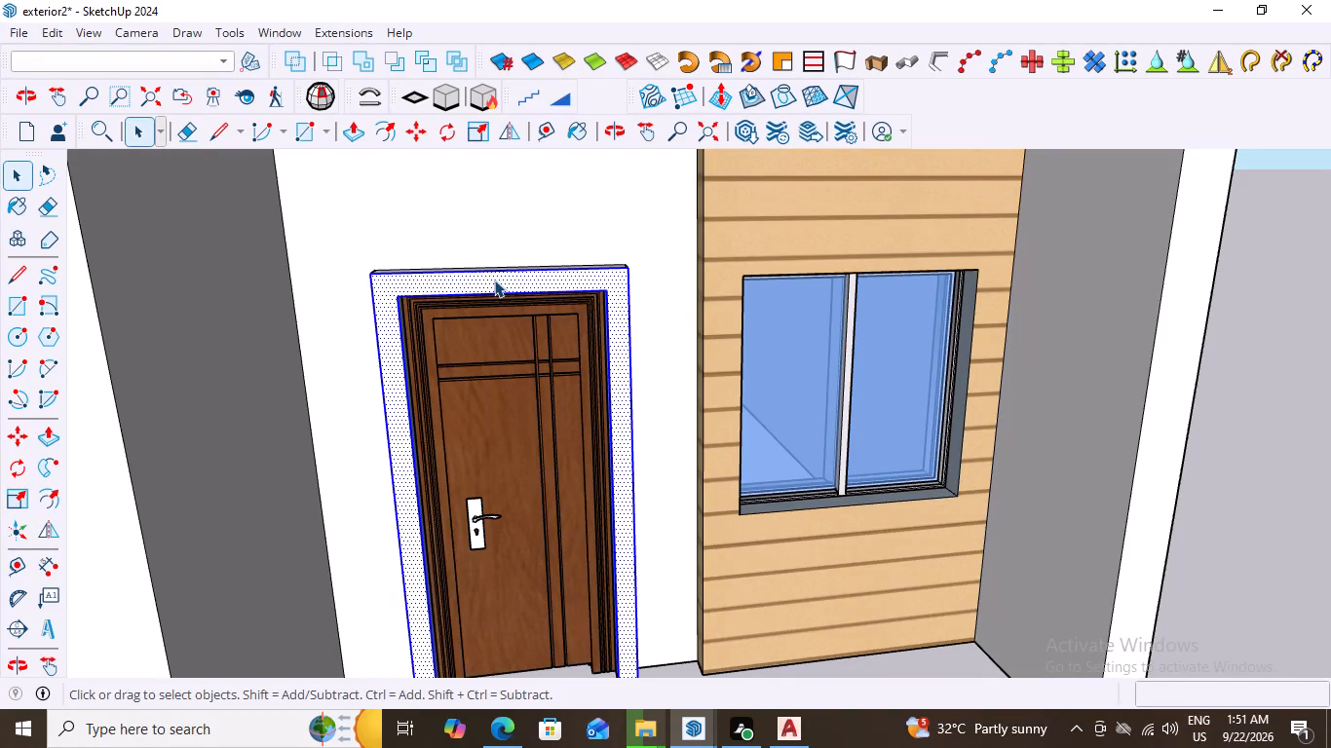
{"action": "scroll", "coordinate": [473, 261], "scroll_direction": "down", "scroll_amount": 1}
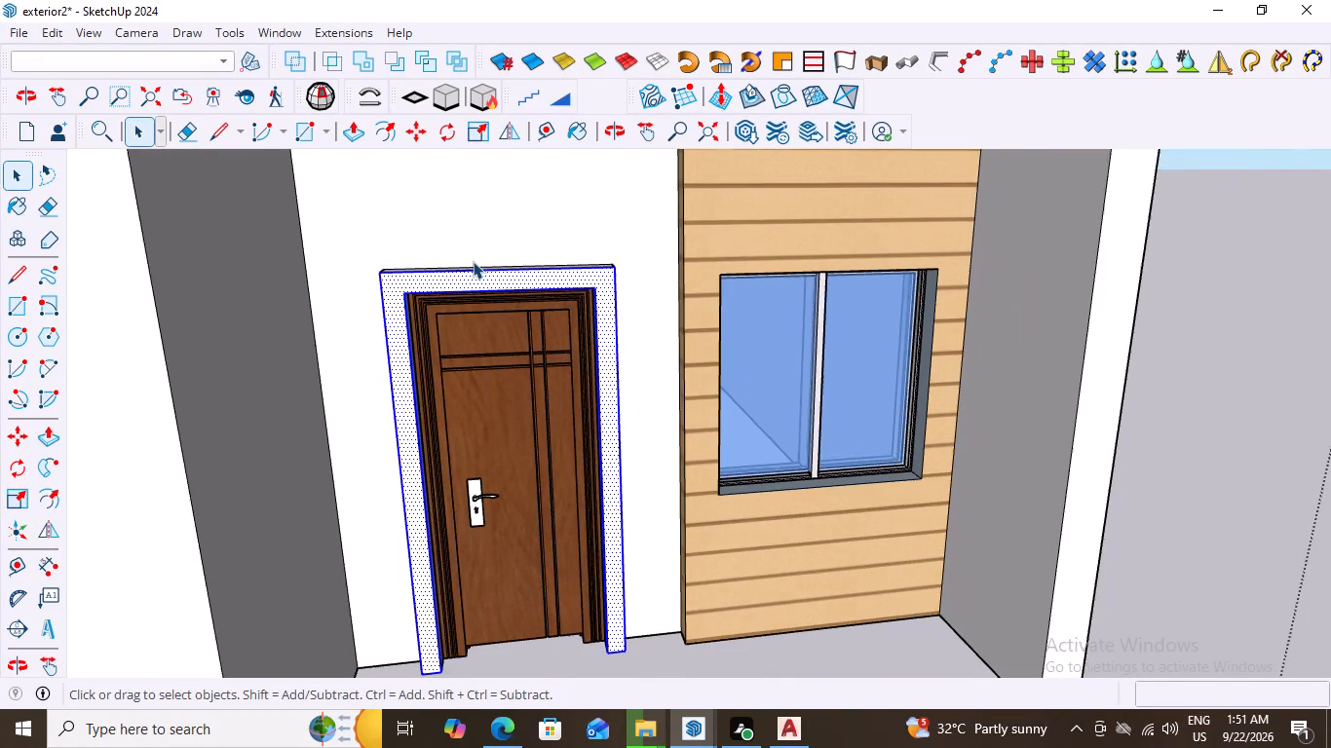
{"action": "scroll", "coordinate": [467, 279], "scroll_direction": "down", "scroll_amount": 2}
{"action": "middle_click_drag", "start_coordinate": [473, 291], "coordinate": [502, 407]}
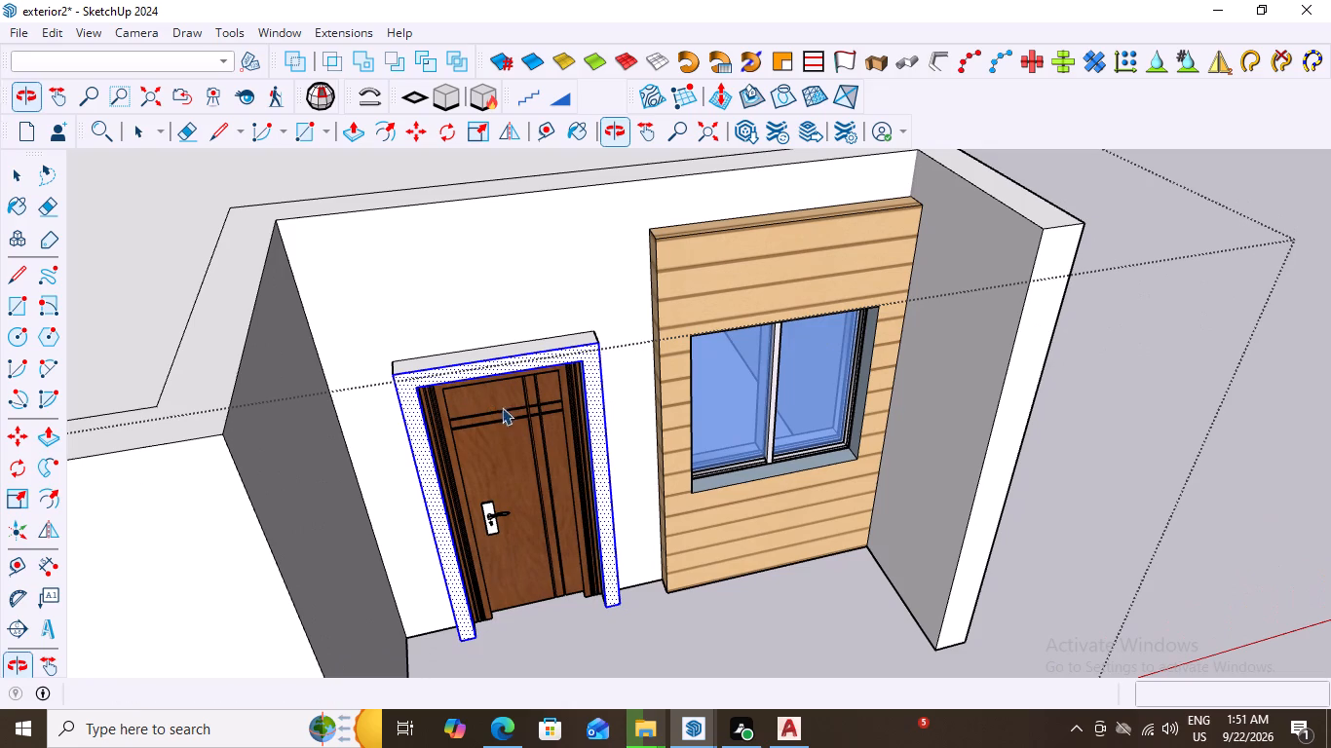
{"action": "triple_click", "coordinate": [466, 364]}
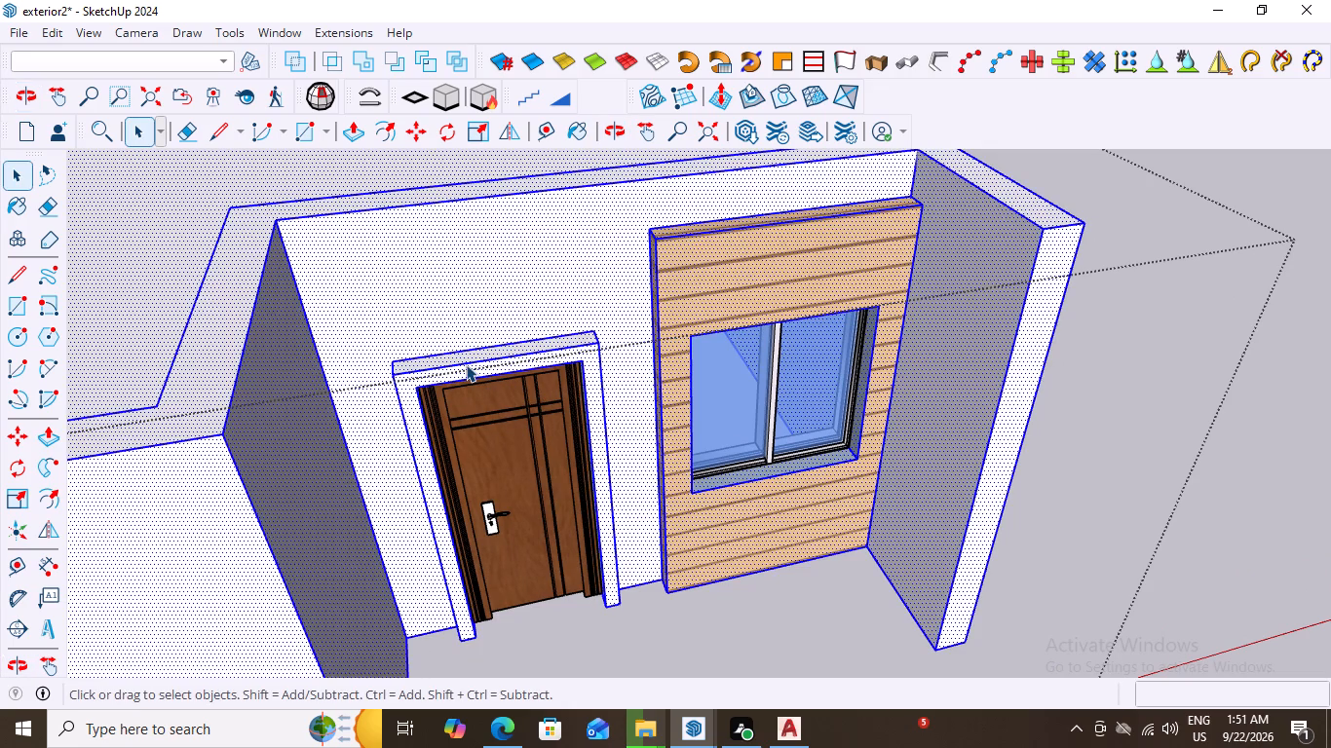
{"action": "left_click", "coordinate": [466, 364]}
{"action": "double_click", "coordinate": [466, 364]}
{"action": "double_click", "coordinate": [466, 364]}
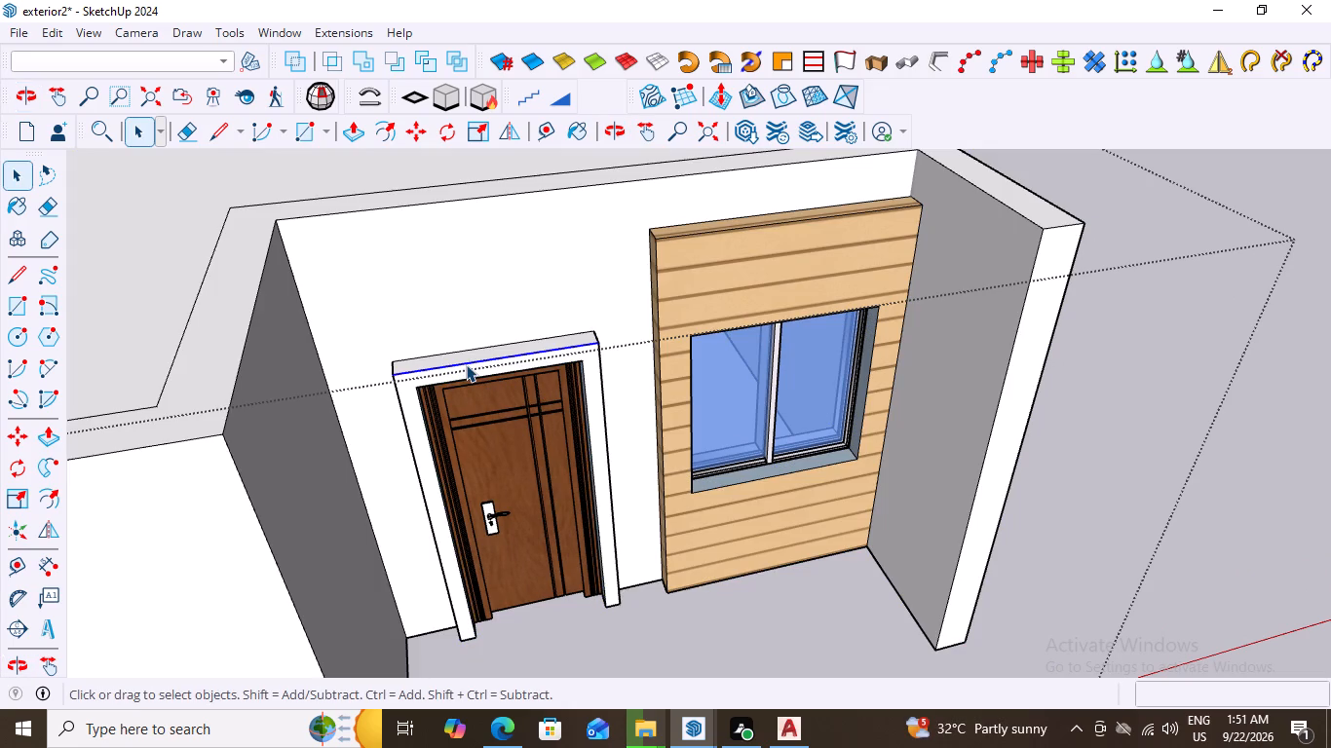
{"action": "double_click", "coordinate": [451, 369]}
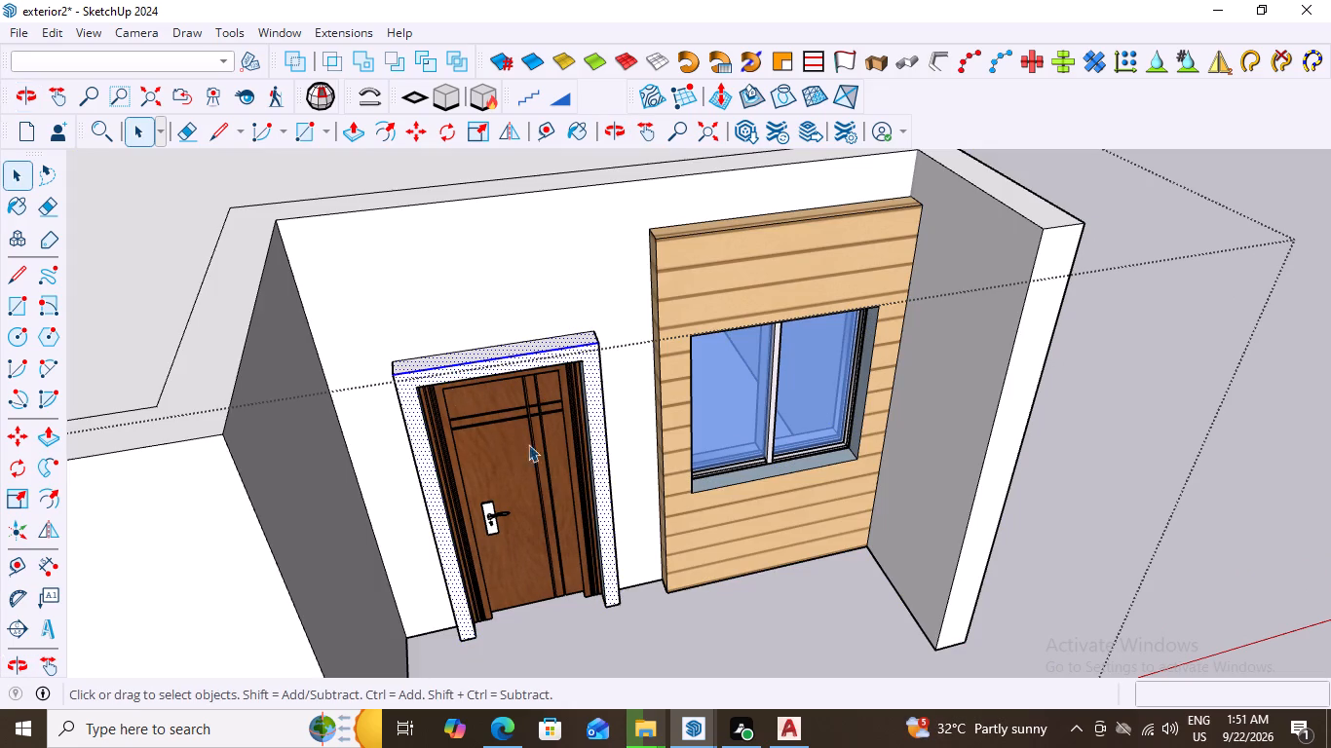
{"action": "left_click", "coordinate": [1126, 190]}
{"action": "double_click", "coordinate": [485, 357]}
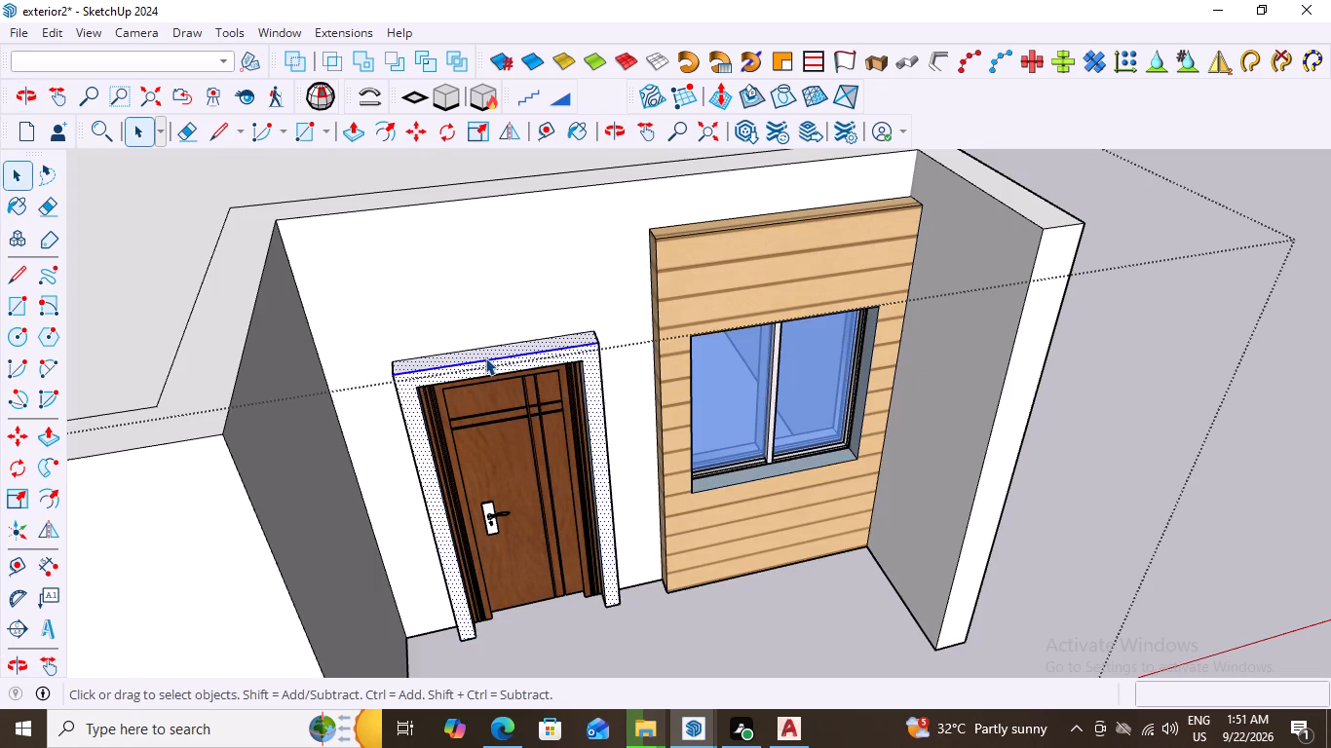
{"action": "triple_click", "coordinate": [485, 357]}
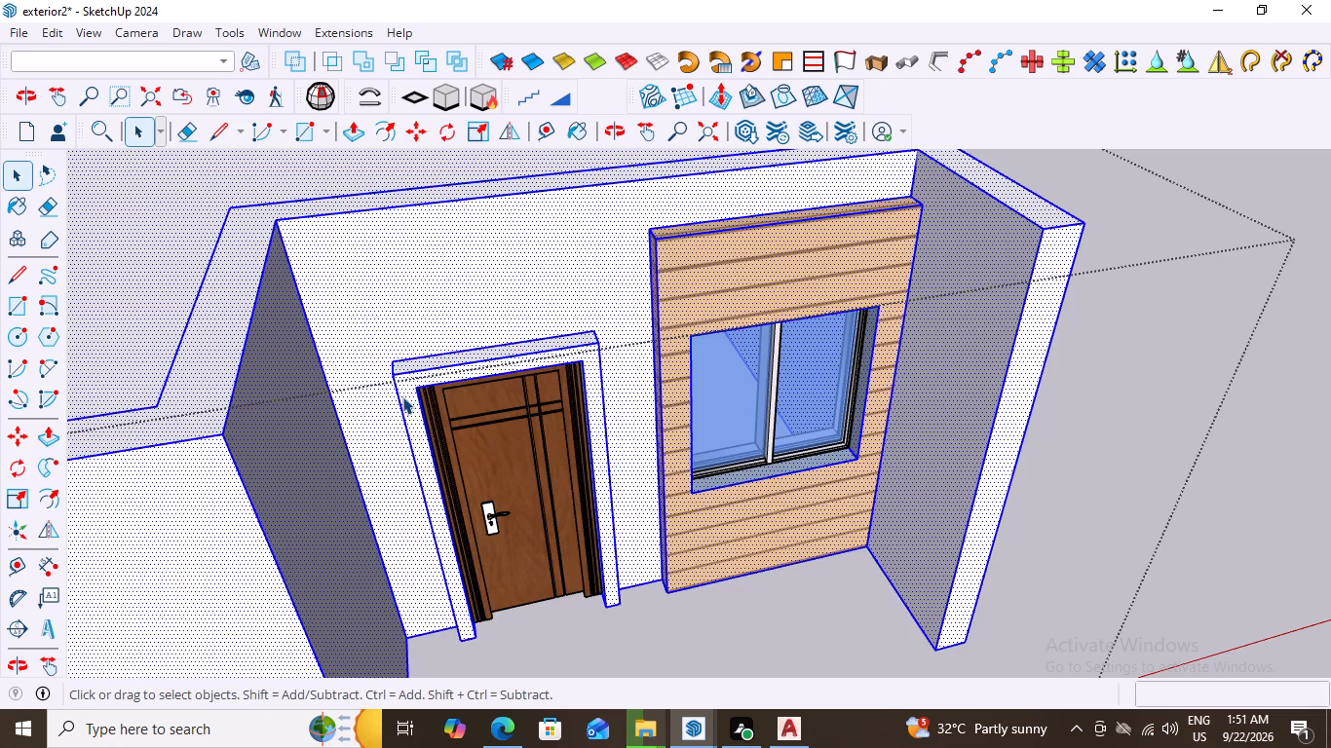
Make a group from the door surround's front face and its bounding edges inside the wall group.
{"action": "left_click", "coordinate": [402, 396]}
{"action": "double_click", "coordinate": [402, 396]}
{"action": "left_click", "coordinate": [402, 396]}
{"action": "left_click", "coordinate": [402, 396]}
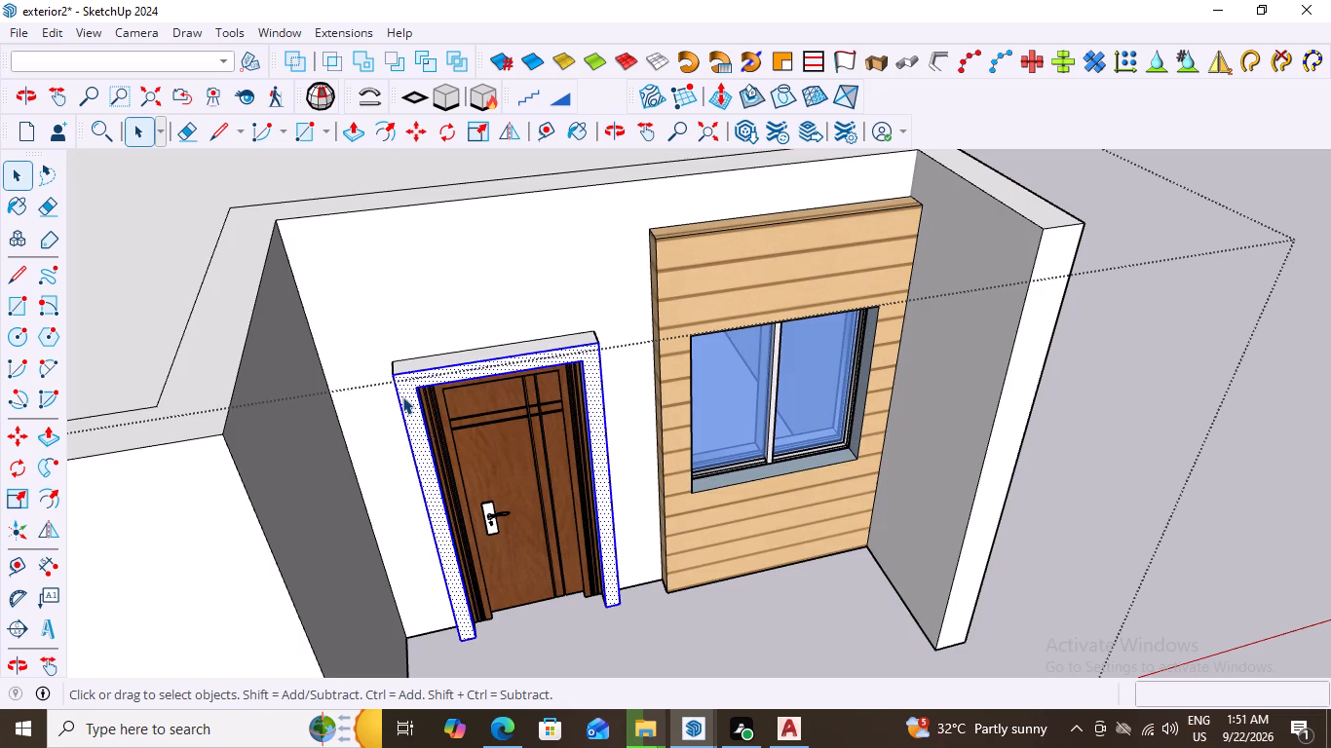
{"action": "middle_click_drag", "start_coordinate": [402, 396], "coordinate": [352, 314]}
{"action": "right_click", "coordinate": [513, 342]}
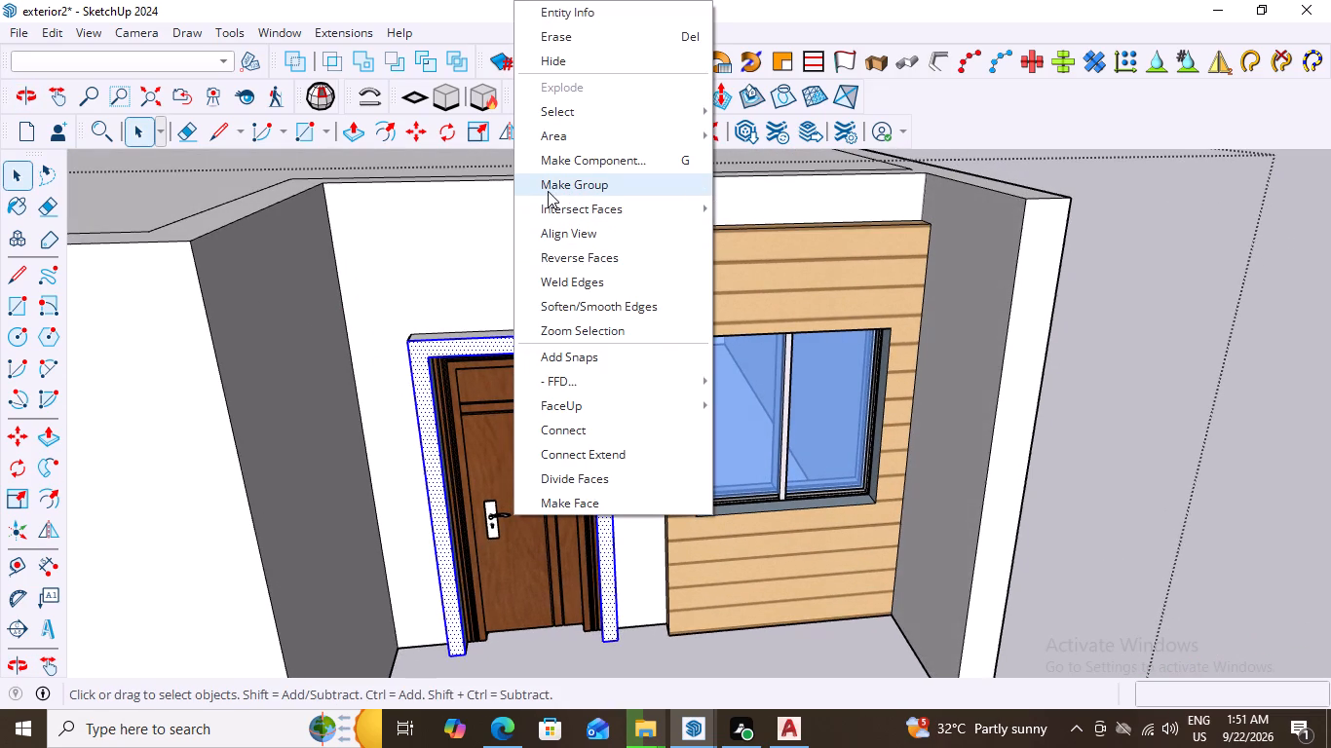
{"action": "left_click", "coordinate": [567, 180]}
{"action": "middle_click_drag", "start_coordinate": [613, 400], "coordinate": [613, 401]}
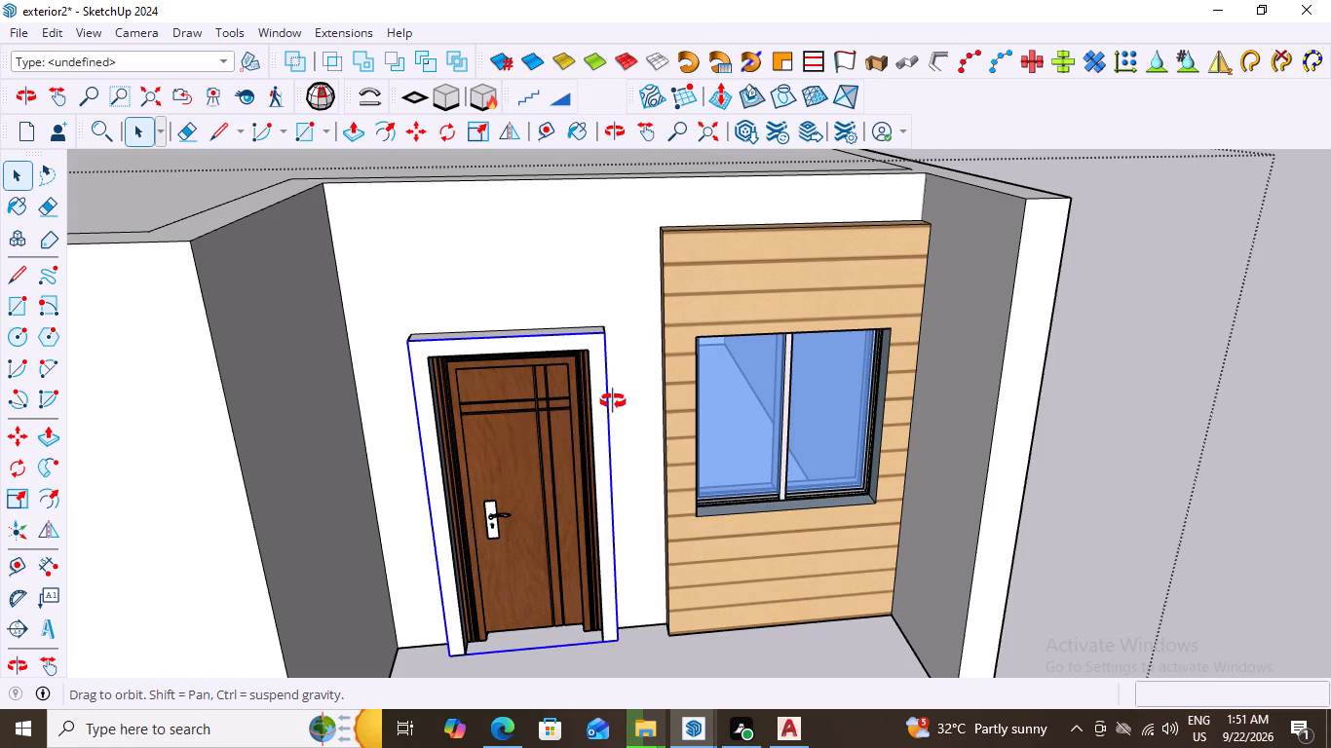
{"action": "middle_click_drag", "start_coordinate": [613, 401], "coordinate": [548, 378]}
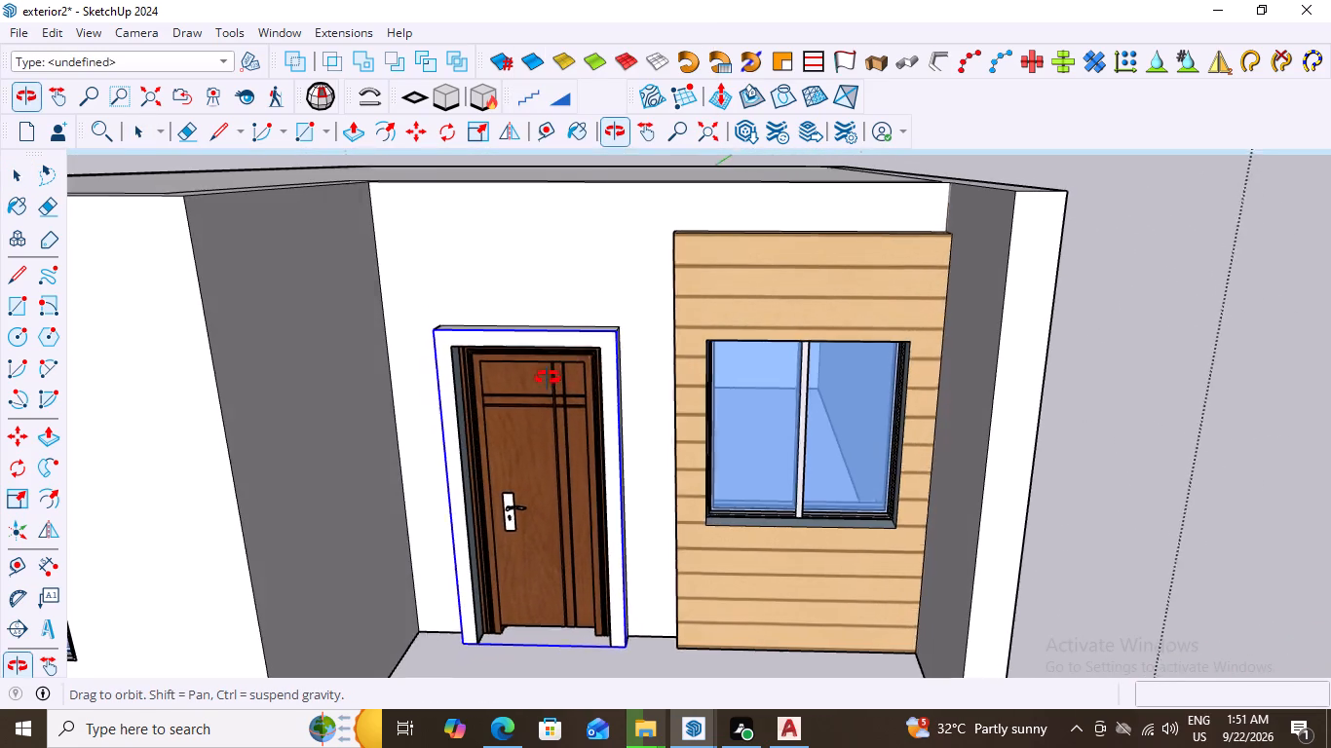
{"action": "middle_click_drag", "start_coordinate": [548, 378], "coordinate": [547, 378]}
{"action": "left_click", "coordinate": [619, 652]}
Inspect the door surround's top, sides and base, the adjoining cladding, and the whole house front from several angles.
{"action": "middle_click_drag", "start_coordinate": [635, 543], "coordinate": [306, 624]}
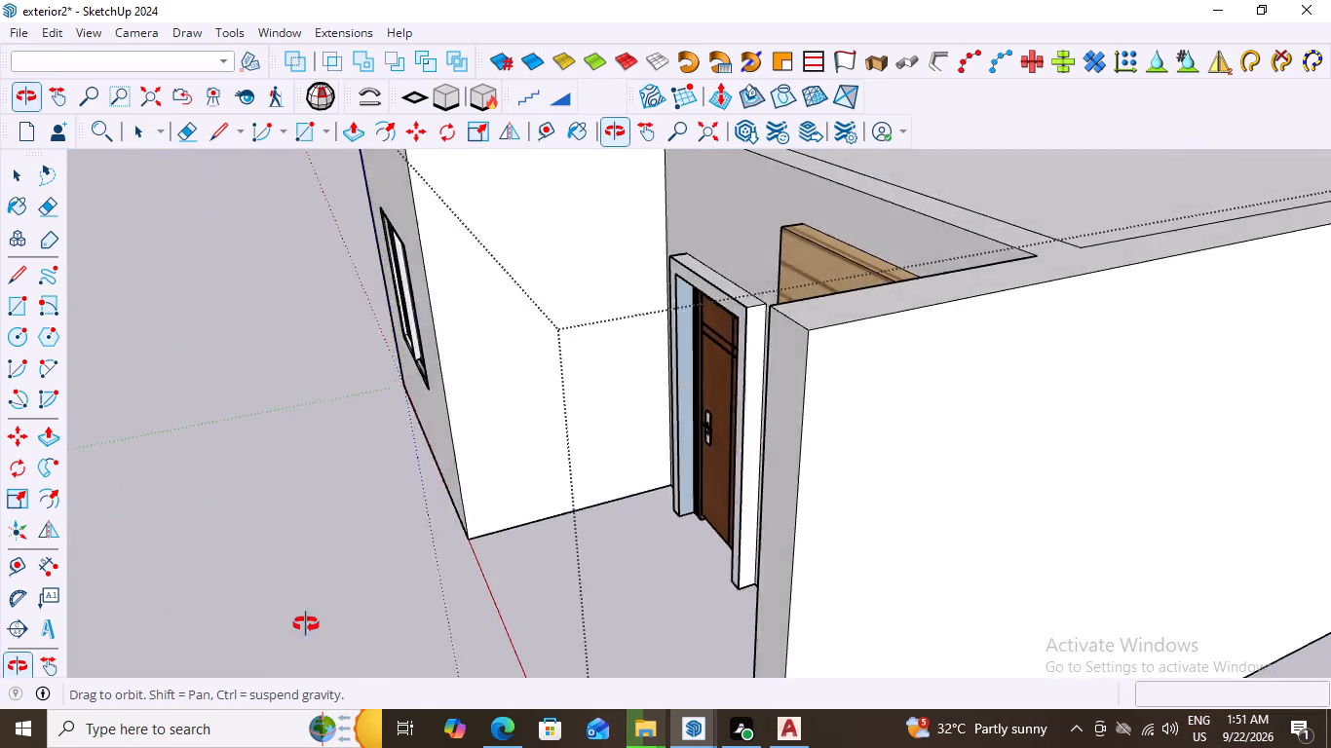
{"action": "middle_click_drag", "start_coordinate": [306, 624], "coordinate": [680, 612]}
{"action": "scroll", "coordinate": [506, 306], "scroll_direction": "up", "scroll_amount": 4}
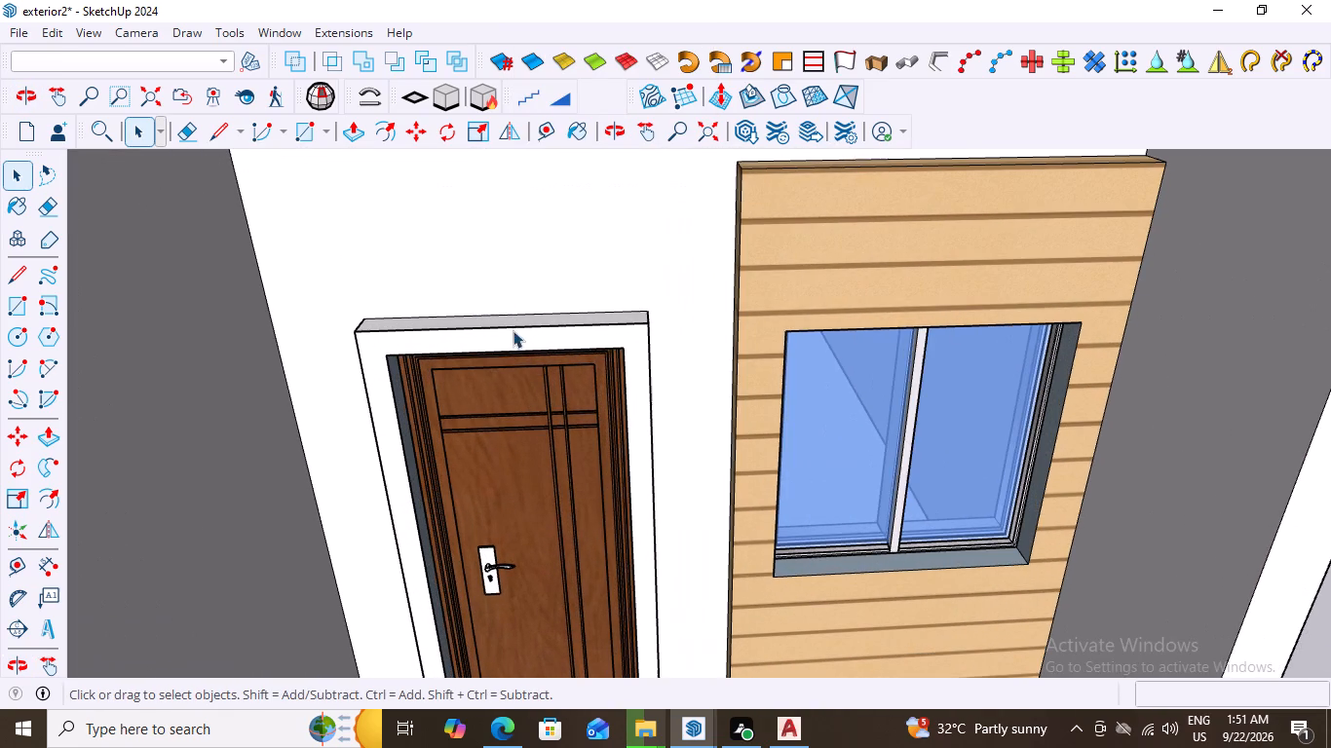
{"action": "scroll", "coordinate": [596, 334], "scroll_direction": "down", "scroll_amount": 6}
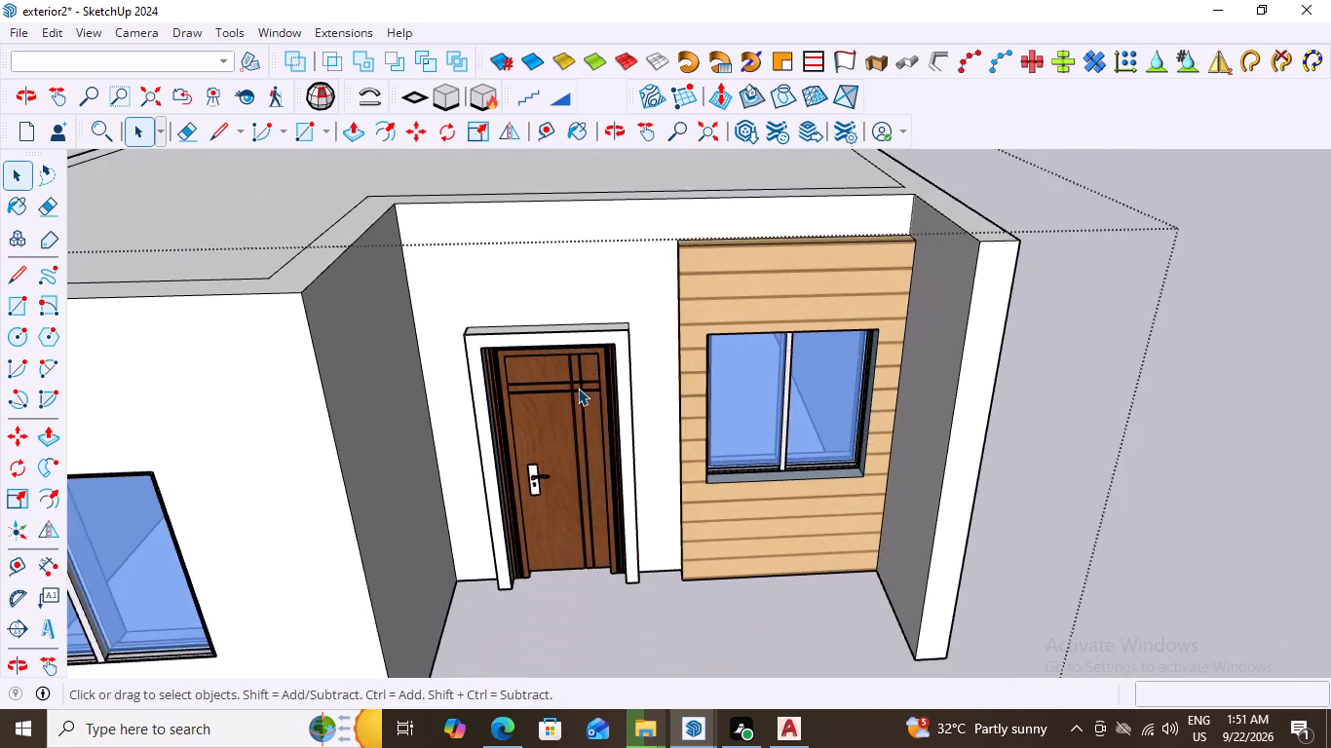
{"action": "middle_click_drag", "start_coordinate": [577, 390], "coordinate": [572, 335]}
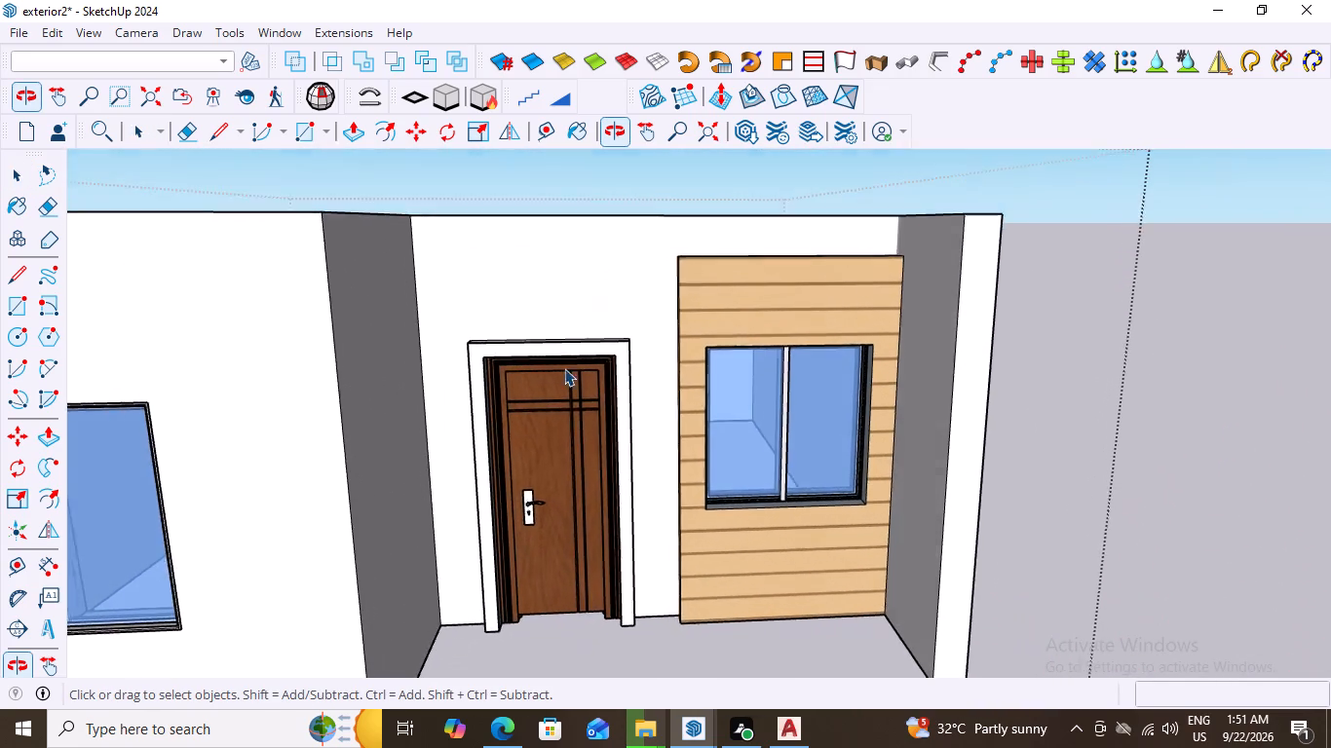
{"action": "scroll", "coordinate": [555, 589], "scroll_direction": "up", "scroll_amount": 4}
{"action": "scroll", "coordinate": [638, 588], "scroll_direction": "up", "scroll_amount": 3}
{"action": "middle_click_drag", "start_coordinate": [650, 559], "coordinate": [858, 601]}
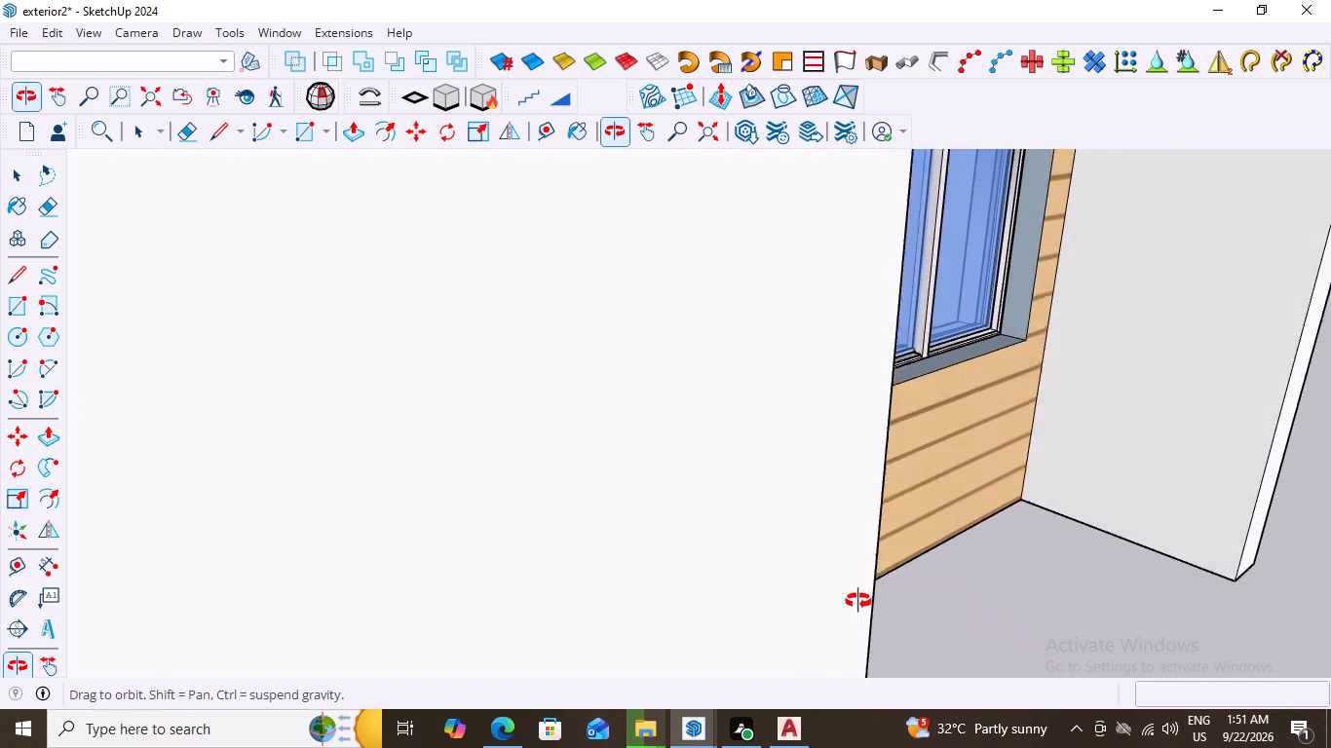
{"action": "middle_click_drag", "start_coordinate": [858, 601], "coordinate": [676, 597]}
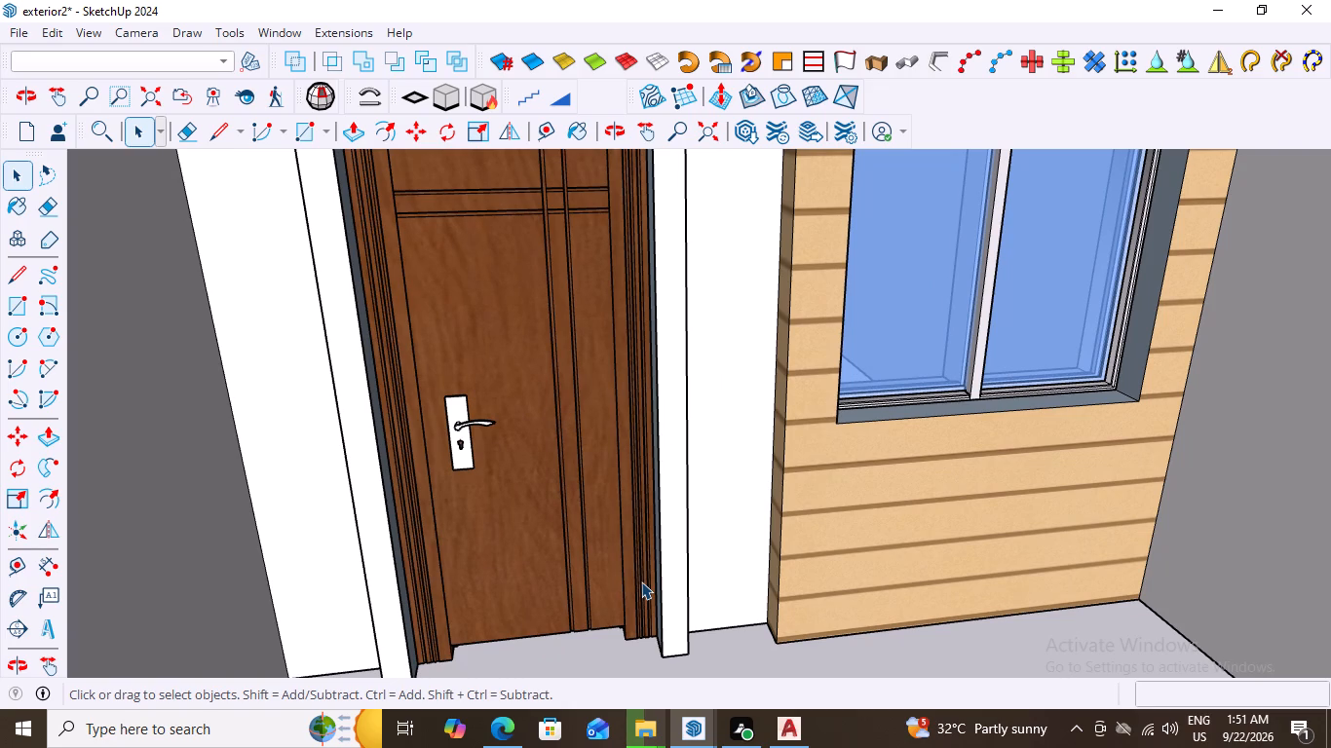
{"action": "scroll", "coordinate": [664, 506], "scroll_direction": "down", "scroll_amount": 5}
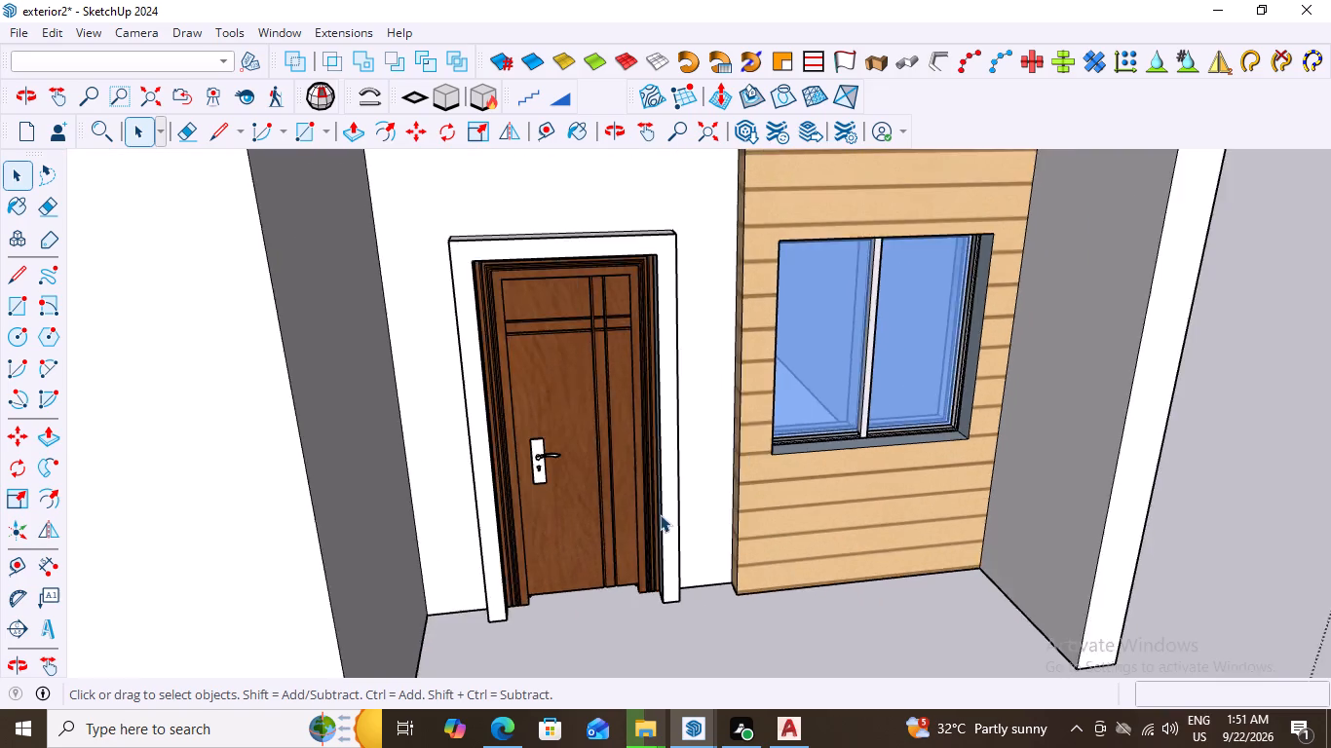
{"action": "scroll", "coordinate": [660, 514], "scroll_direction": "down", "scroll_amount": 3}
{"action": "middle_click_drag", "start_coordinate": [752, 494], "coordinate": [570, 464]}
{"action": "scroll", "coordinate": [526, 471], "scroll_direction": "up", "scroll_amount": 5}
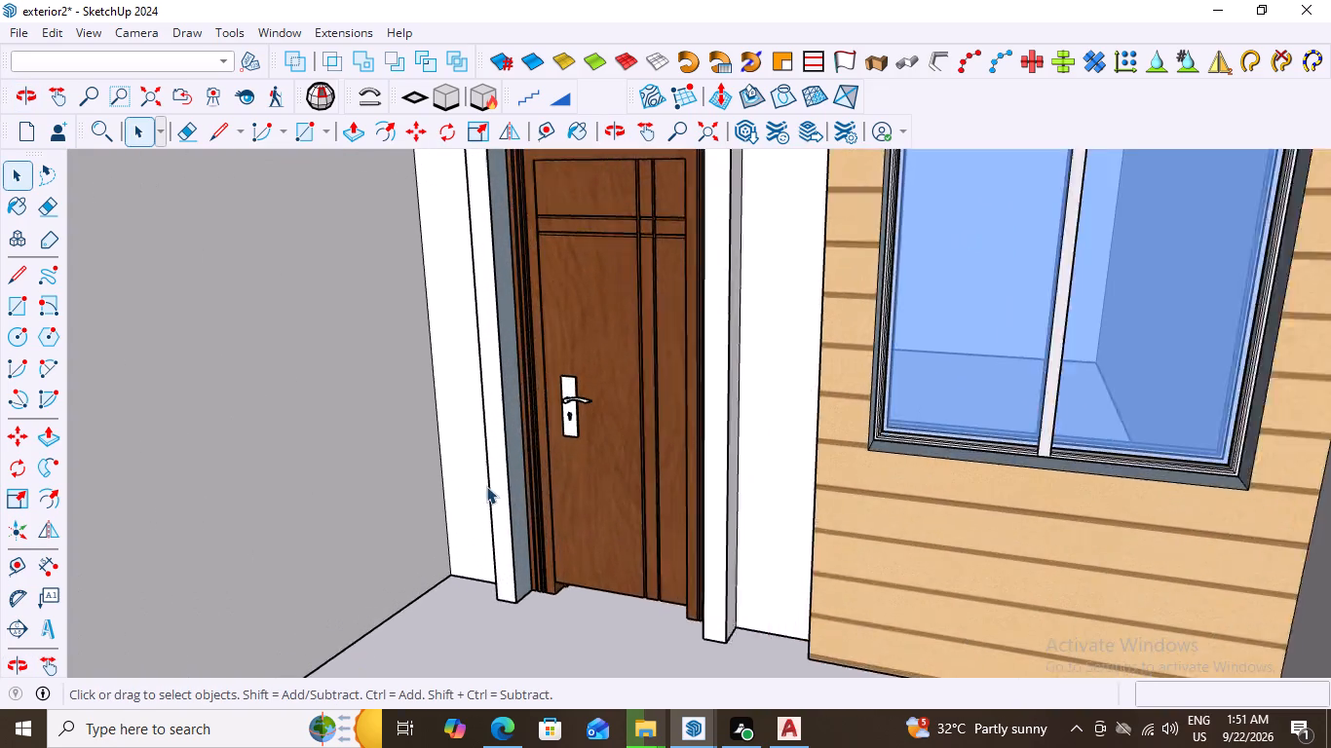
{"action": "scroll", "coordinate": [486, 486], "scroll_direction": "up", "scroll_amount": 2}
{"action": "scroll", "coordinate": [495, 480], "scroll_direction": "down", "scroll_amount": 17}
{"action": "middle_click_drag", "start_coordinate": [557, 482], "coordinate": [651, 473]}
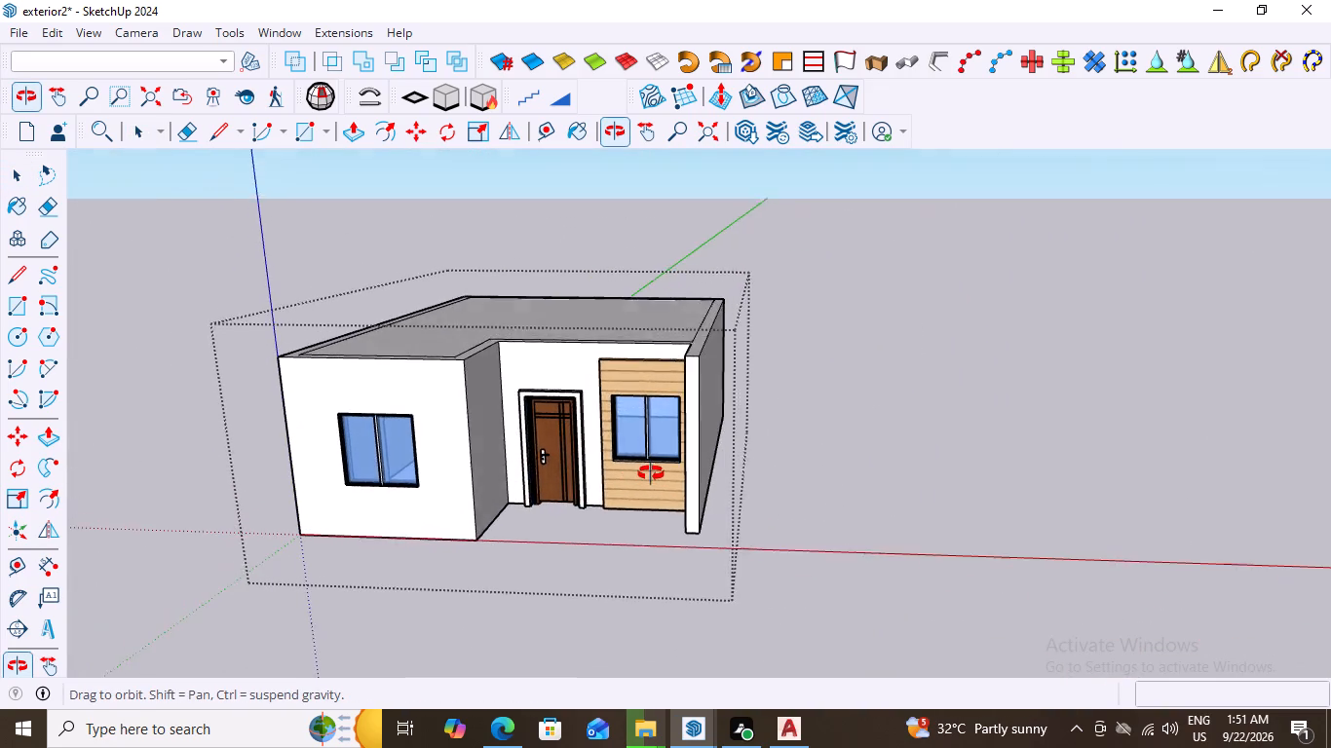
{"action": "middle_click_drag", "start_coordinate": [651, 473], "coordinate": [645, 469]}
{"action": "scroll", "coordinate": [631, 465], "scroll_direction": "up", "scroll_amount": 1}
{"action": "scroll", "coordinate": [539, 464], "scroll_direction": "up", "scroll_amount": 3}
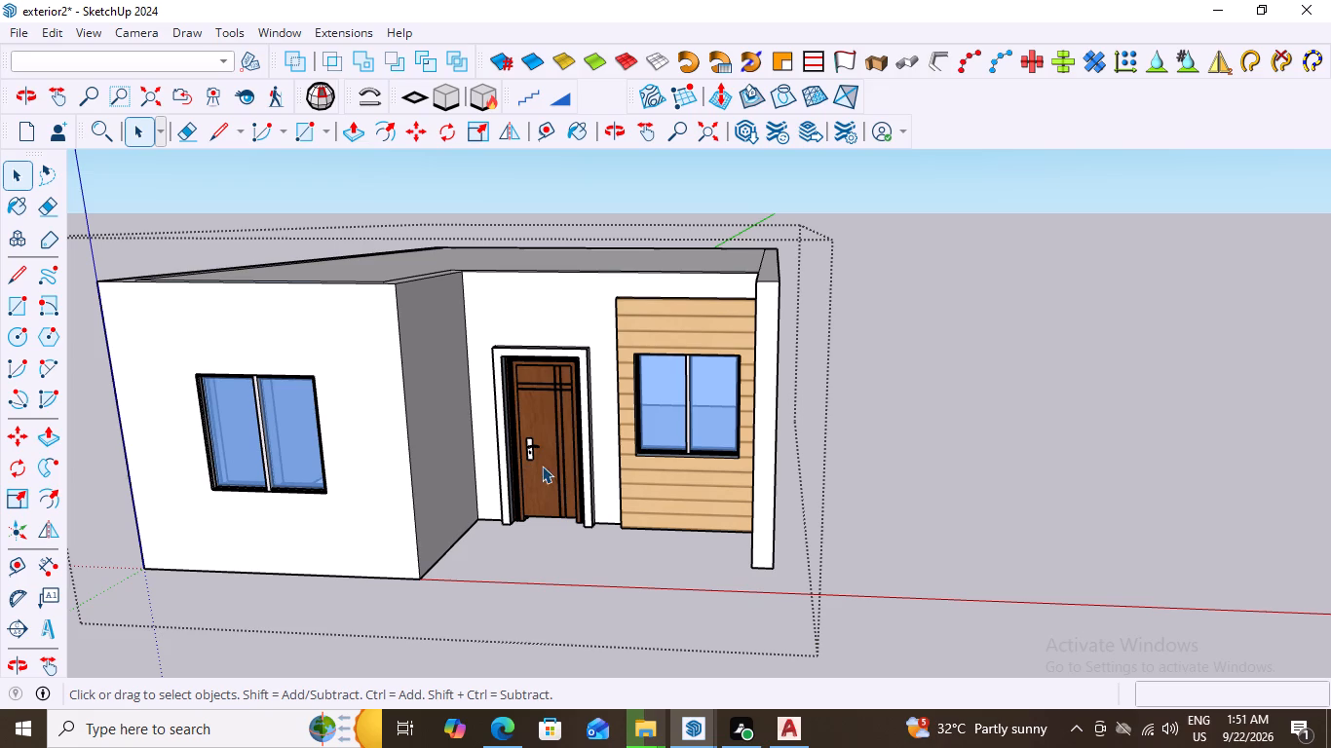
Examine the entrance door surround's depth, jambs and base against the wood cladding from the front and both sides.
{"action": "scroll", "coordinate": [573, 405], "scroll_direction": "up", "scroll_amount": 9}
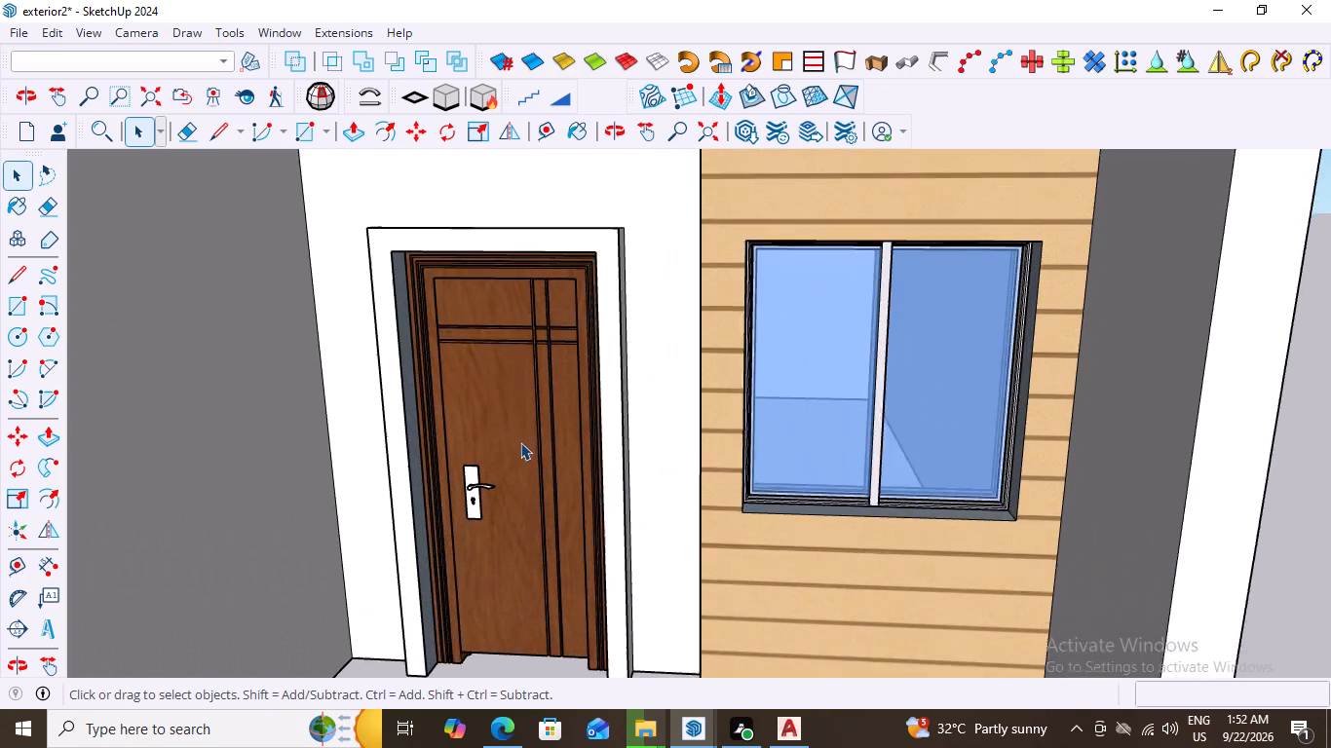
{"action": "scroll", "coordinate": [520, 442], "scroll_direction": "up", "scroll_amount": 1}
{"action": "middle_click_drag", "start_coordinate": [535, 449], "coordinate": [348, 444]}
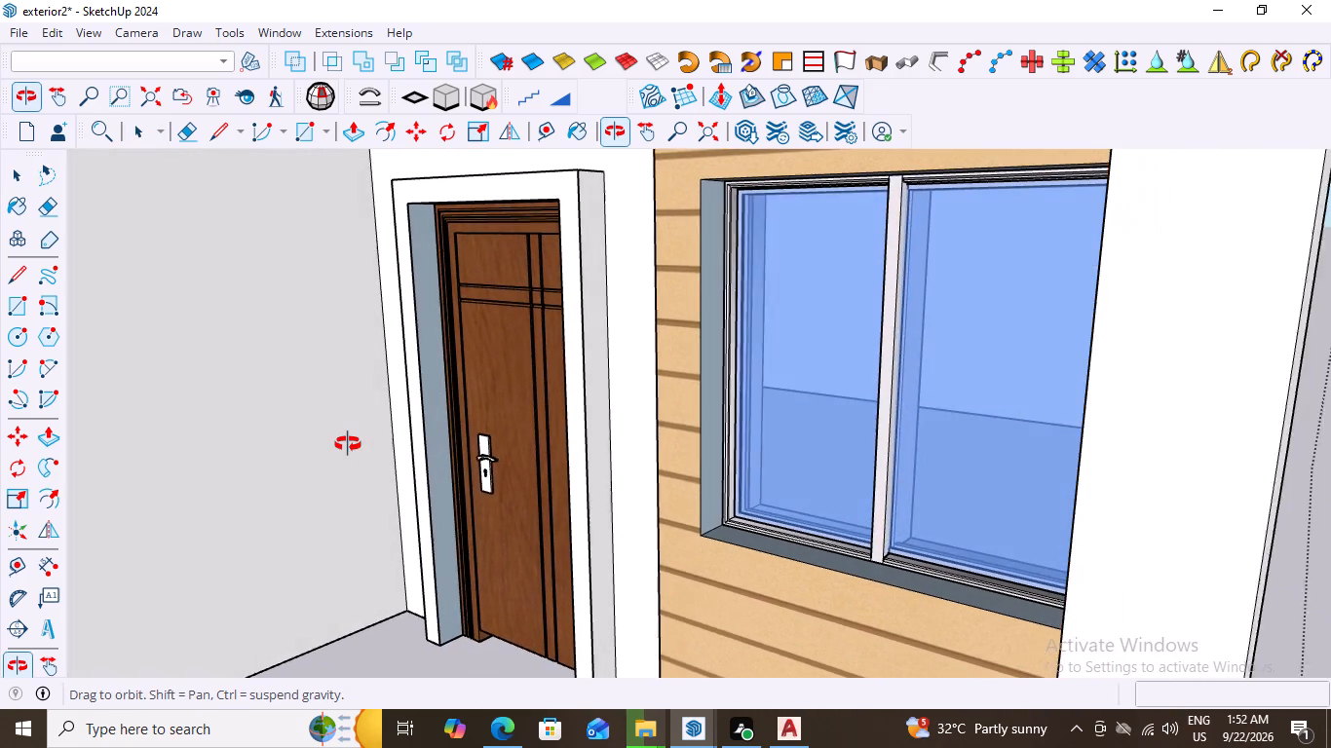
{"action": "middle_click_drag", "start_coordinate": [348, 444], "coordinate": [252, 438]}
{"action": "scroll", "coordinate": [462, 563], "scroll_direction": "up", "scroll_amount": 1}
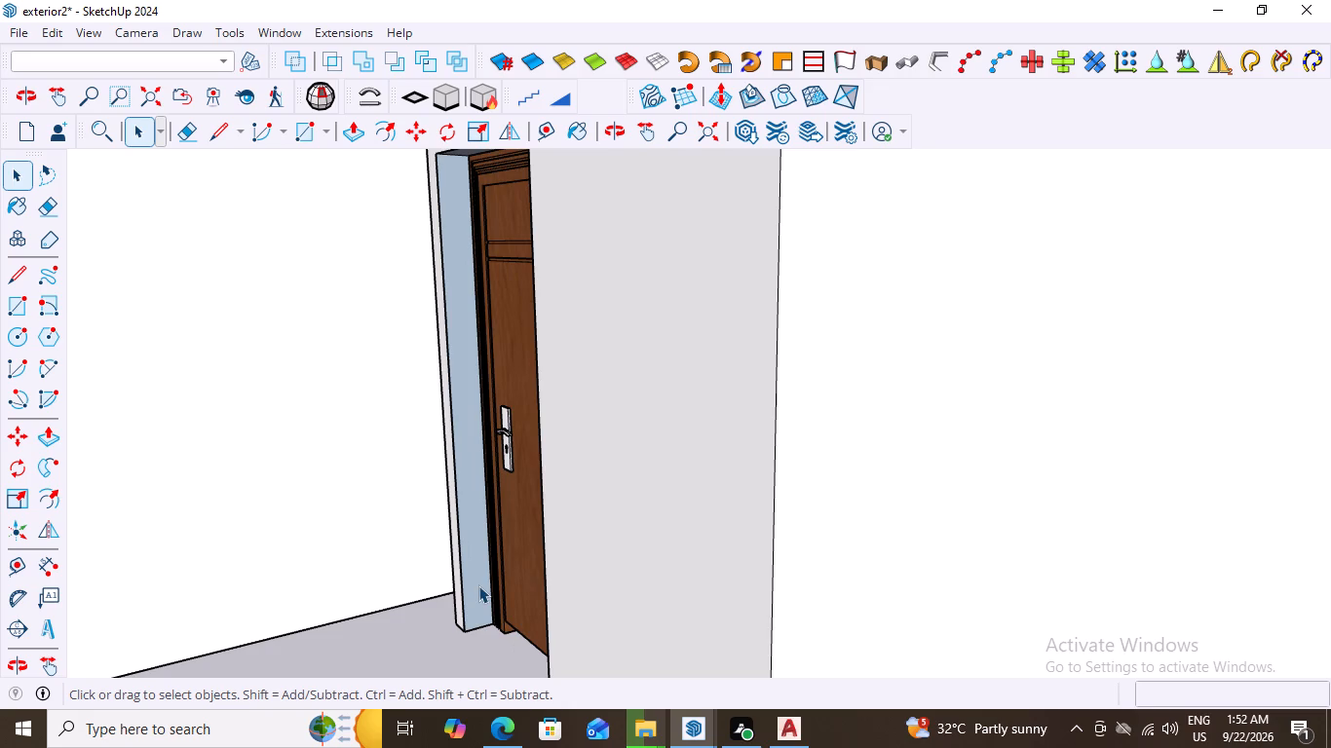
{"action": "scroll", "coordinate": [489, 585], "scroll_direction": "up", "scroll_amount": 1}
{"action": "middle_click_drag", "start_coordinate": [499, 588], "coordinate": [659, 600]}
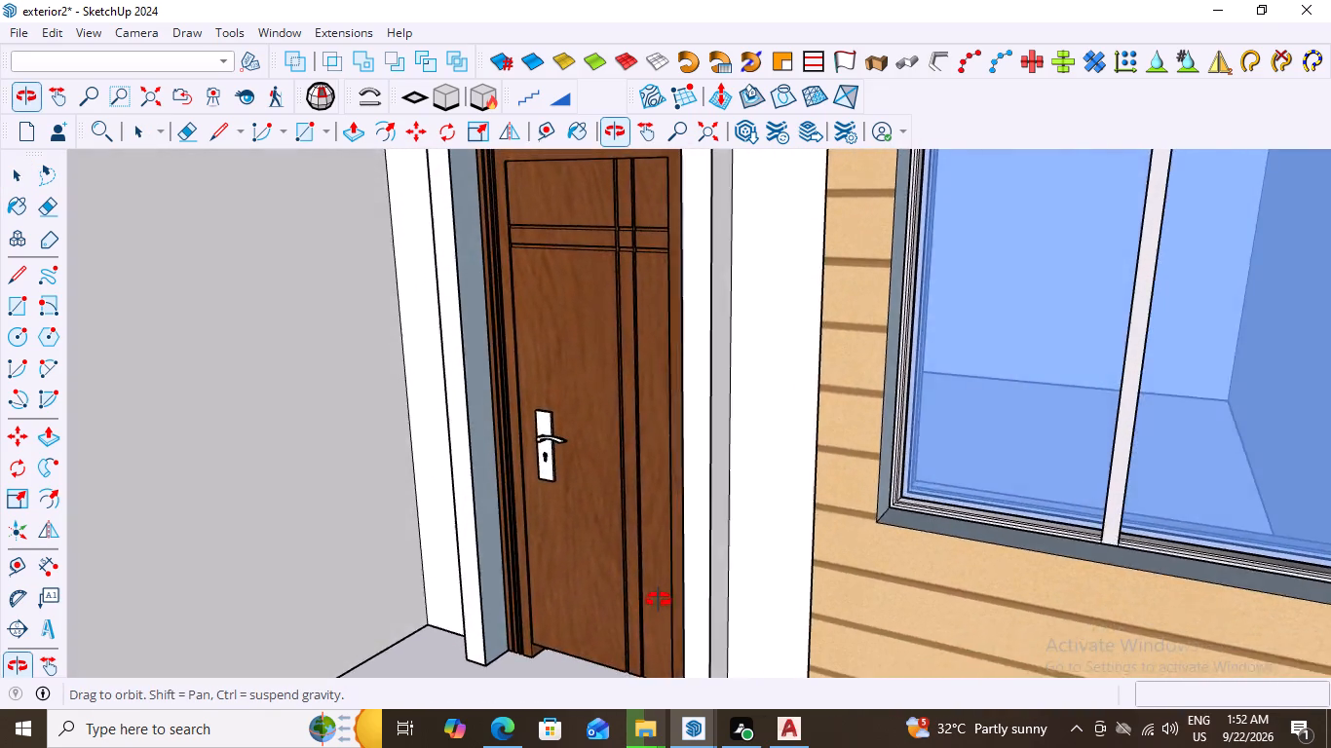
{"action": "middle_click_drag", "start_coordinate": [659, 600], "coordinate": [961, 518]}
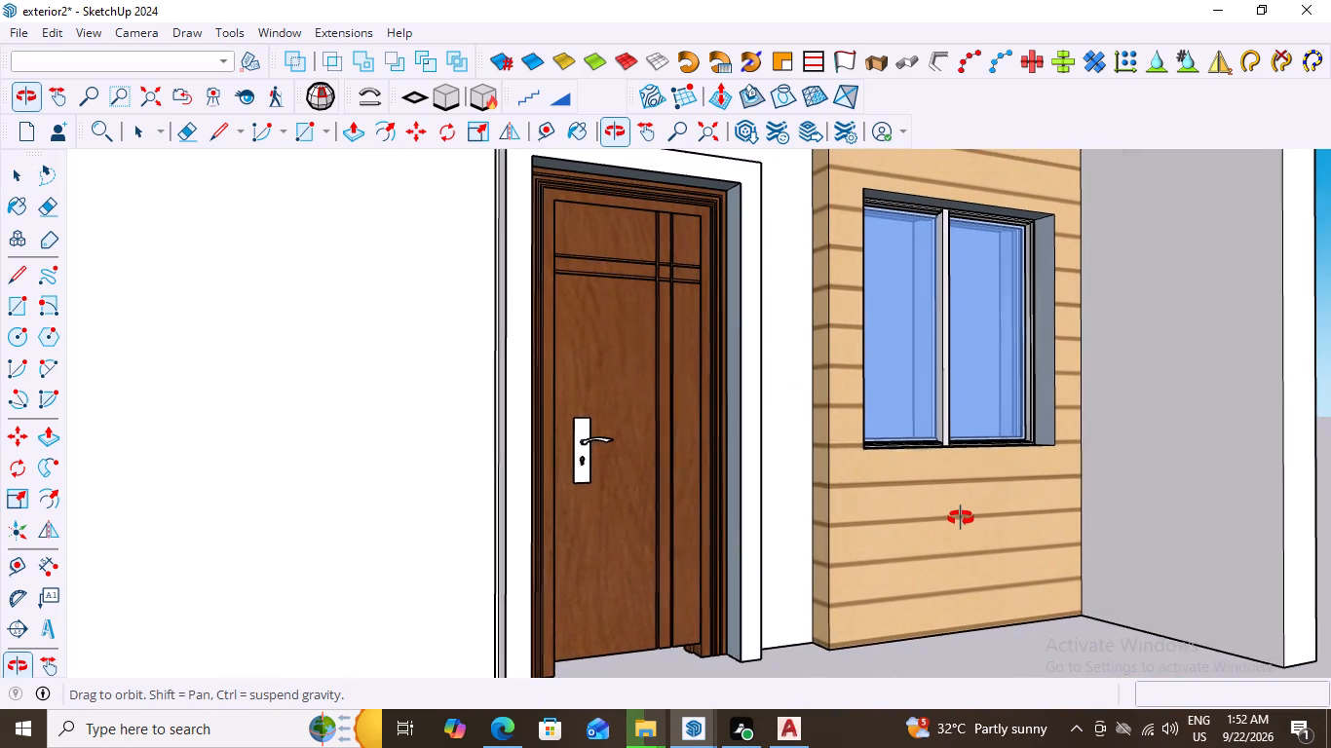
{"action": "middle_click_drag", "start_coordinate": [961, 518], "coordinate": [978, 557]}
{"action": "scroll", "coordinate": [940, 563], "scroll_direction": "down", "scroll_amount": 3}
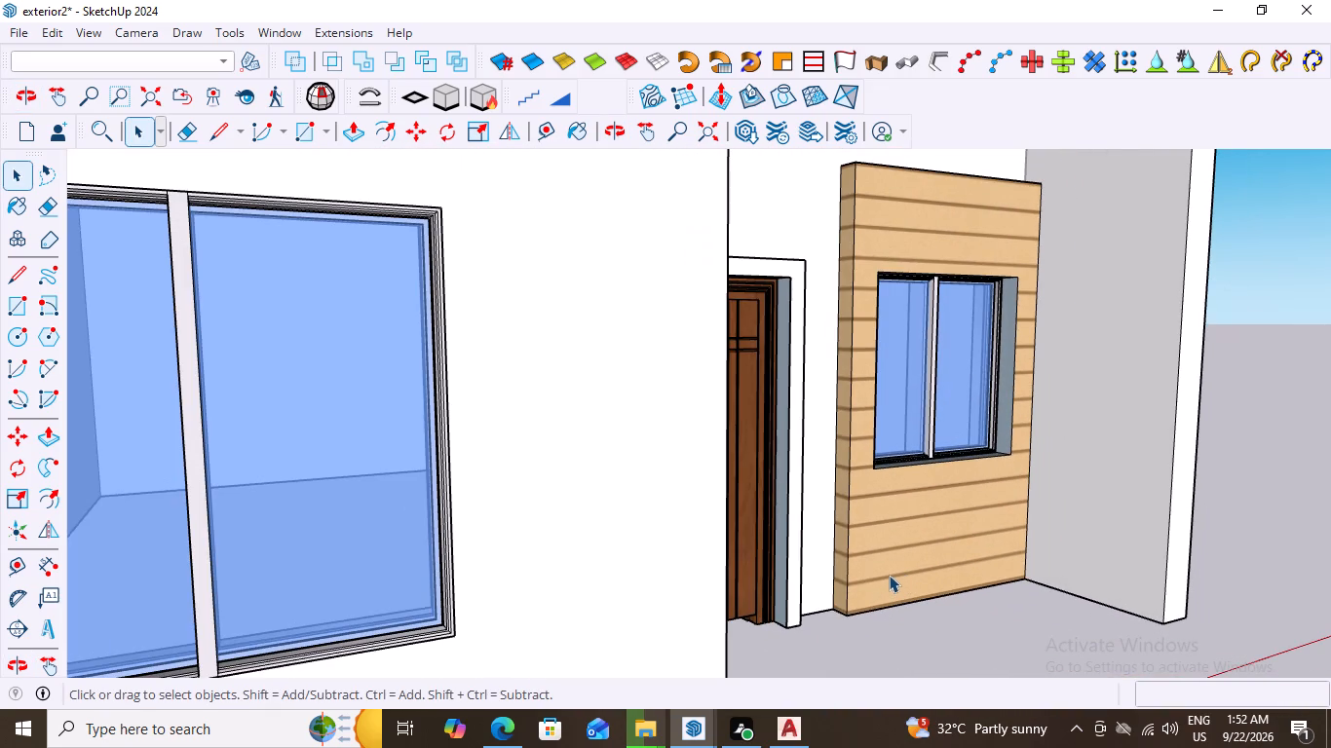
{"action": "middle_click_drag", "start_coordinate": [835, 591], "coordinate": [845, 620]}
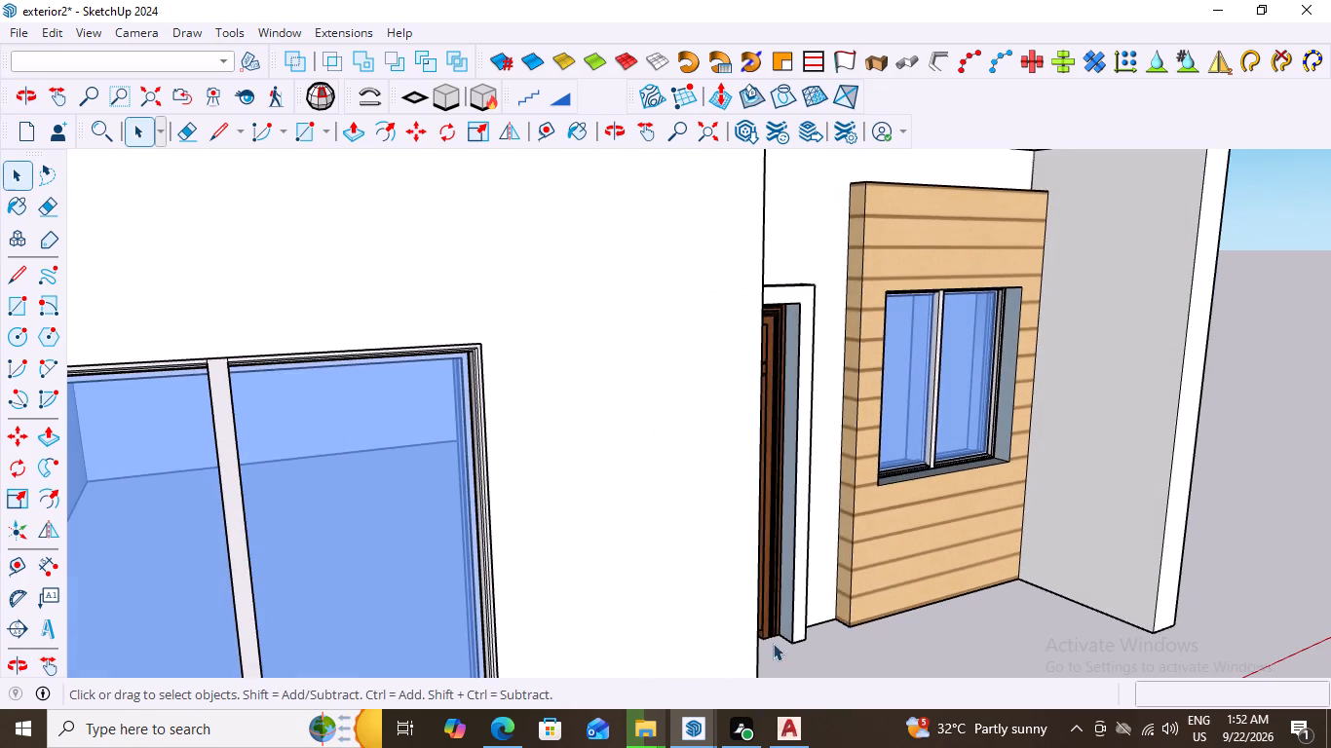
{"action": "scroll", "coordinate": [808, 629], "scroll_direction": "up", "scroll_amount": 9}
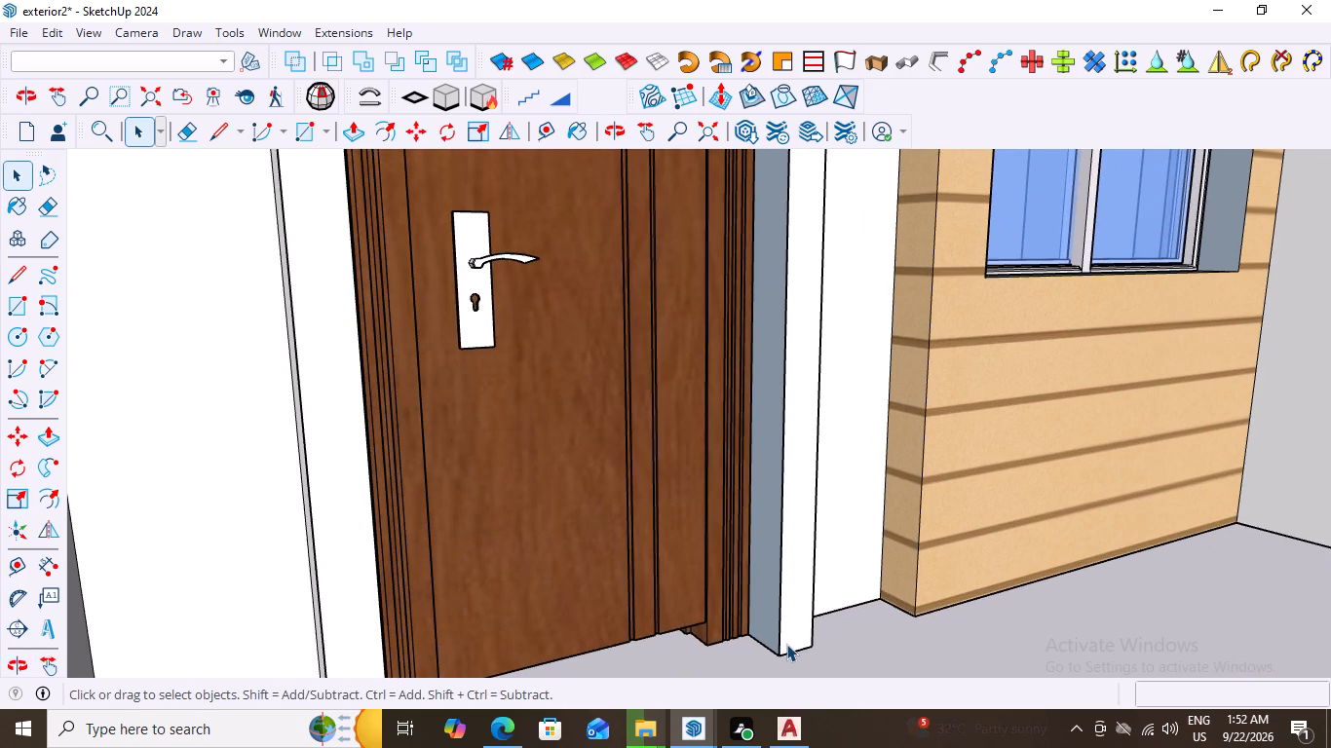
{"action": "scroll", "coordinate": [786, 644], "scroll_direction": "down", "scroll_amount": 10}
{"action": "middle_click_drag", "start_coordinate": [861, 628], "coordinate": [759, 637]}
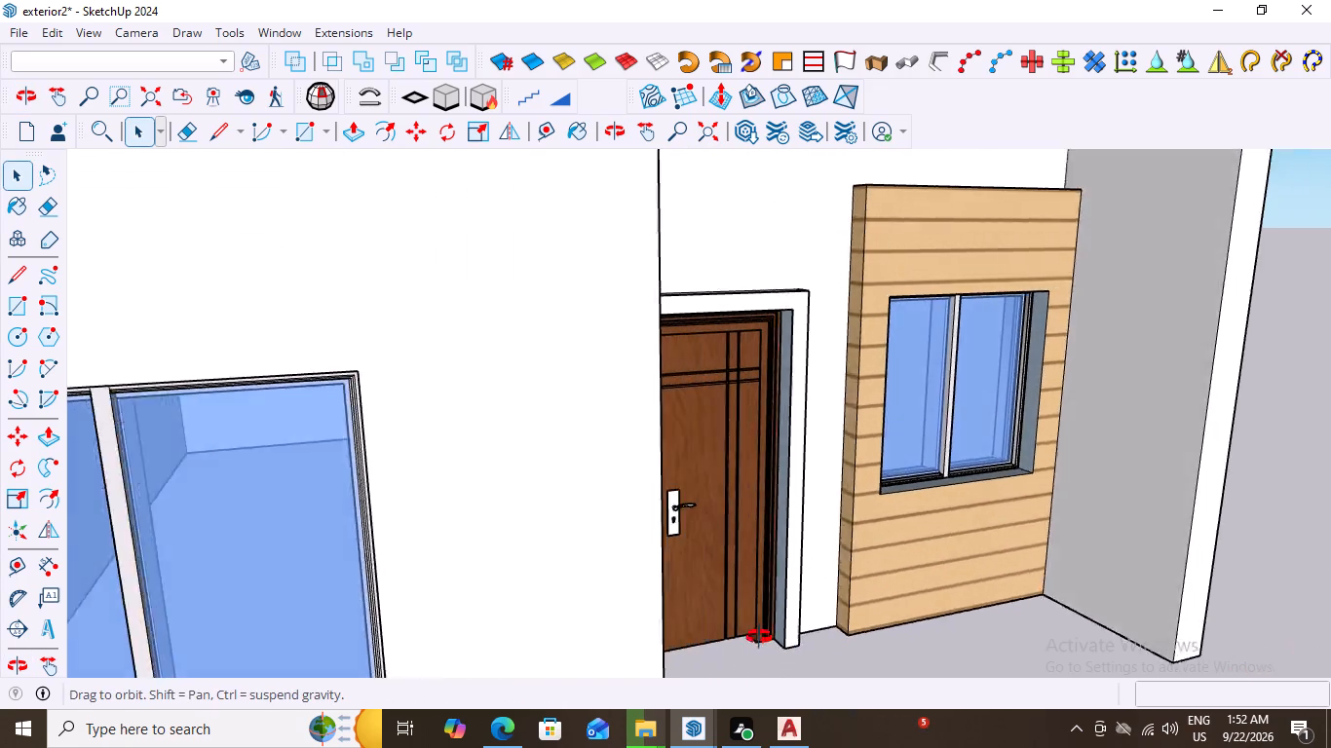
{"action": "middle_click_drag", "start_coordinate": [759, 637], "coordinate": [723, 622]}
{"action": "scroll", "coordinate": [722, 613], "scroll_direction": "down", "scroll_amount": 3}
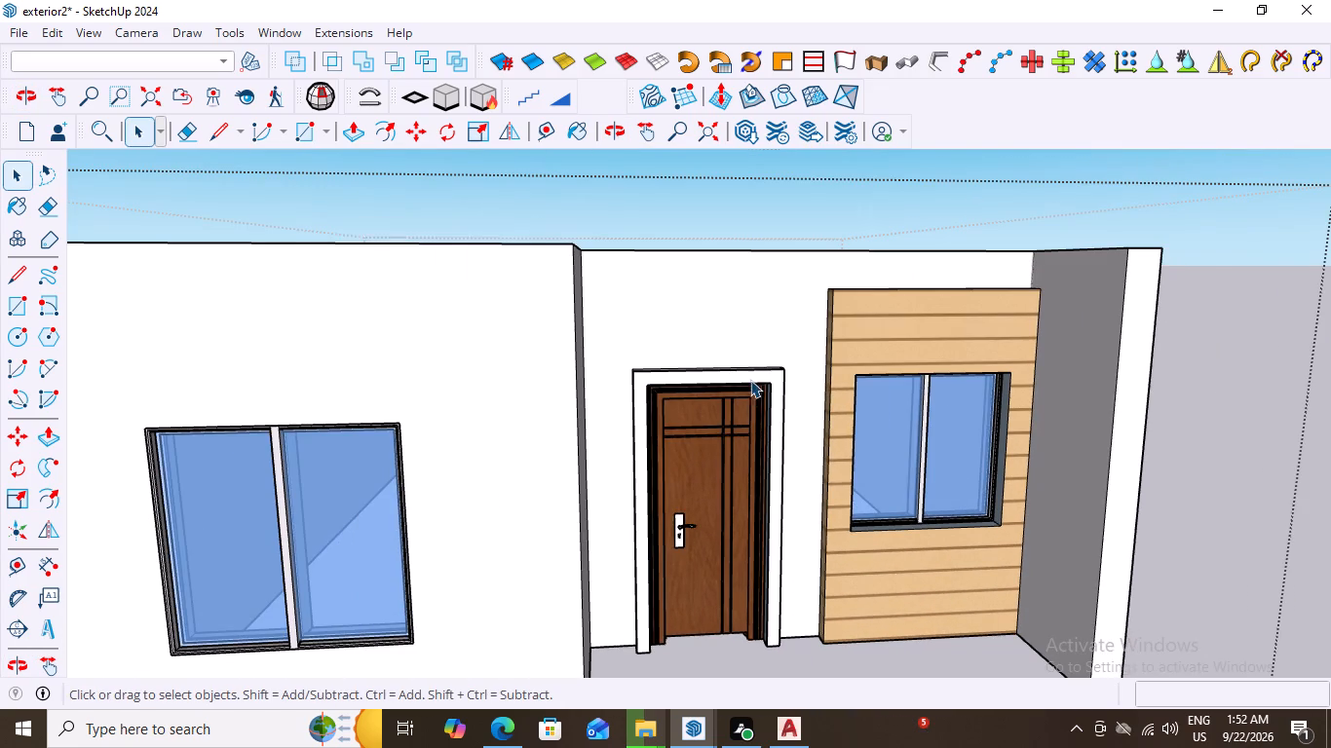
Open the entrance door surround group, check its front face by selecting it, and leave the group.
{"action": "scroll", "coordinate": [750, 380], "scroll_direction": "up", "scroll_amount": 6}
{"action": "left_click", "coordinate": [740, 366]}
{"action": "left_click", "coordinate": [740, 372]}
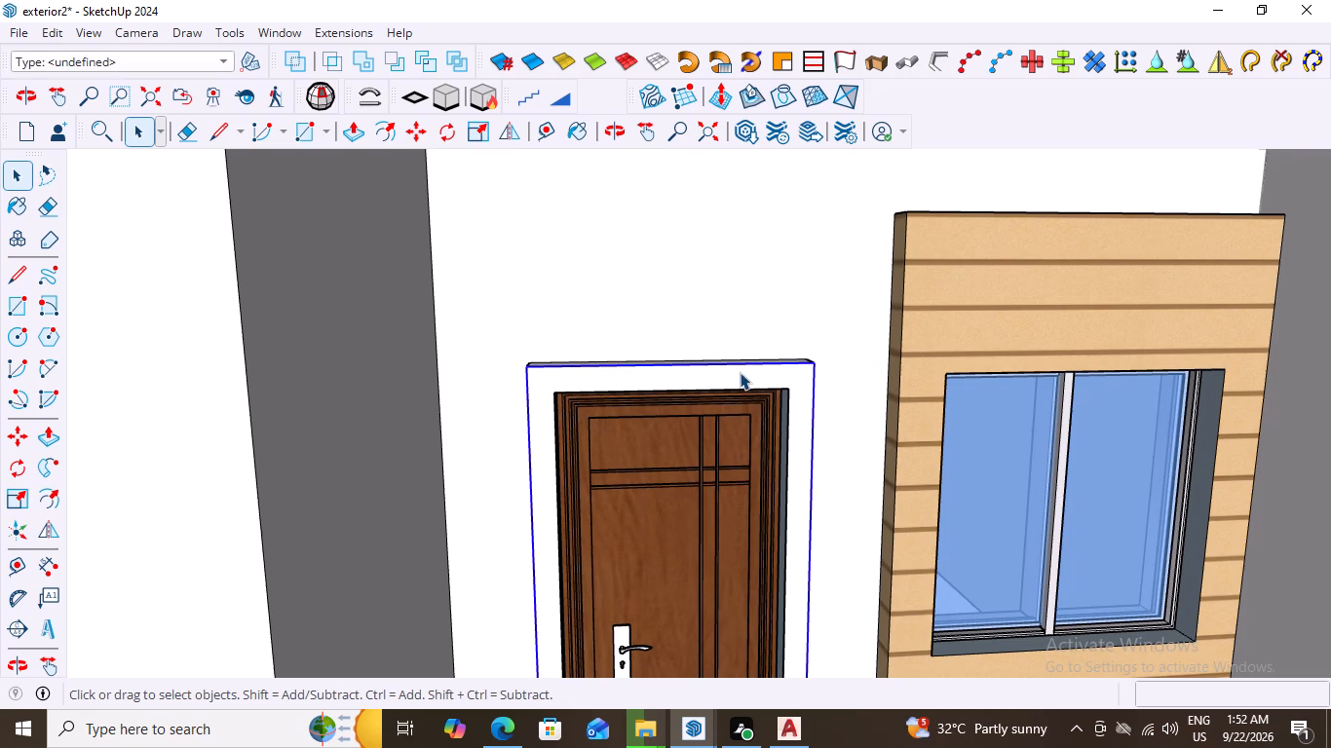
{"action": "left_click", "coordinate": [740, 372]}
{"action": "double_click", "coordinate": [740, 372]}
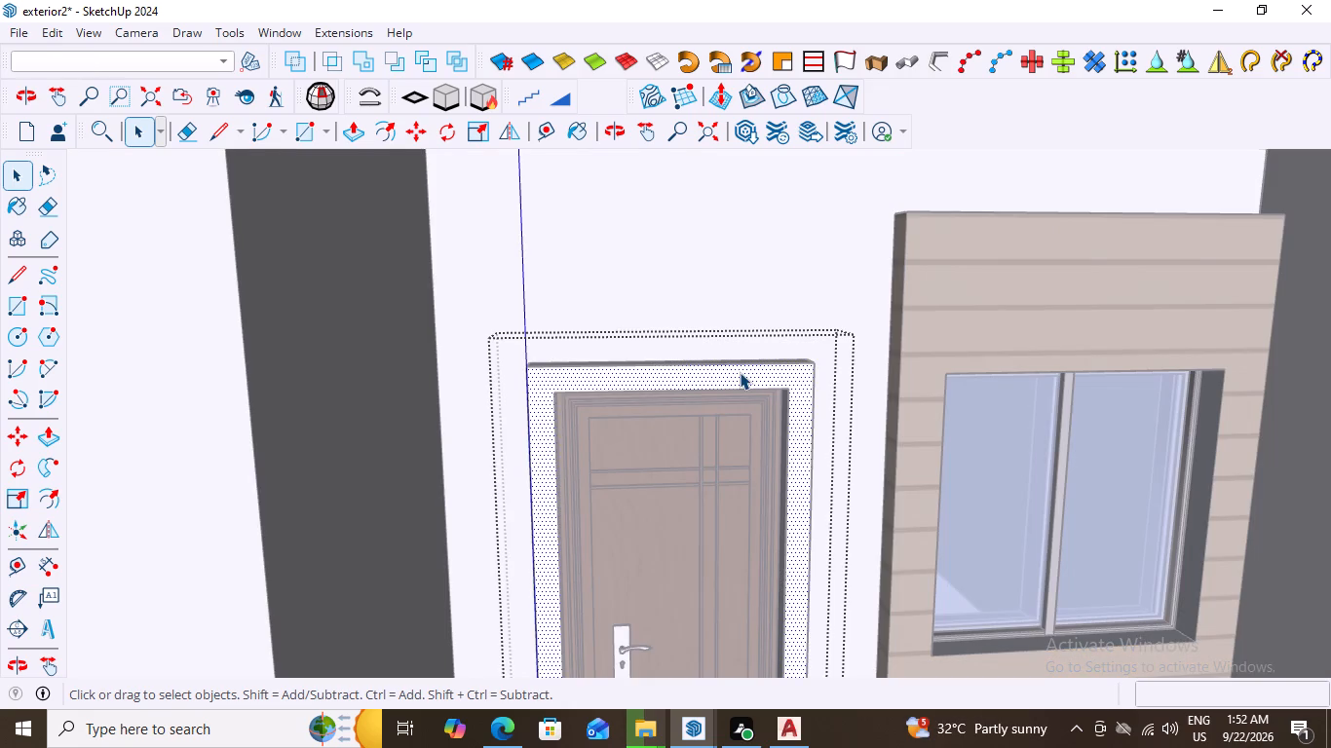
{"action": "left_click", "coordinate": [740, 372]}
{"action": "scroll", "coordinate": [740, 372], "scroll_direction": "down", "scroll_amount": 10}
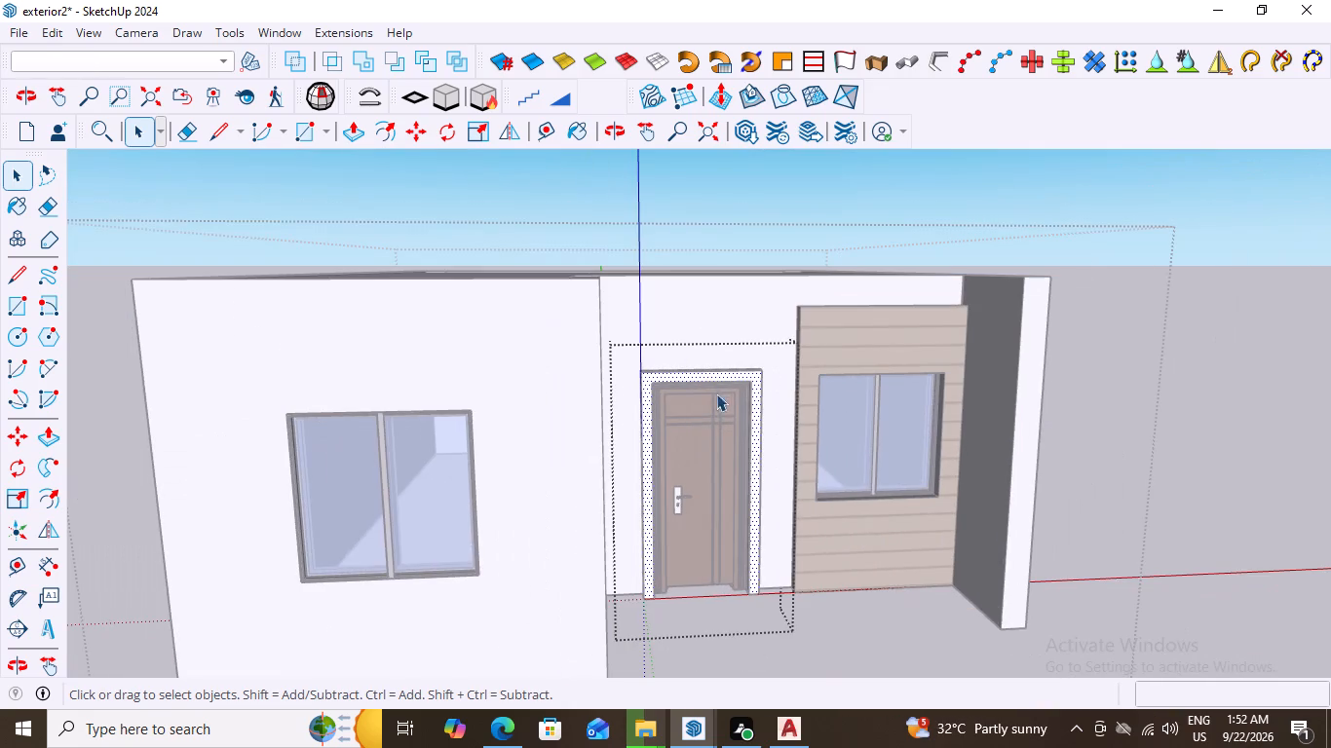
{"action": "scroll", "coordinate": [741, 382], "scroll_direction": "up", "scroll_amount": 6}
{"action": "double_click", "coordinate": [730, 369]}
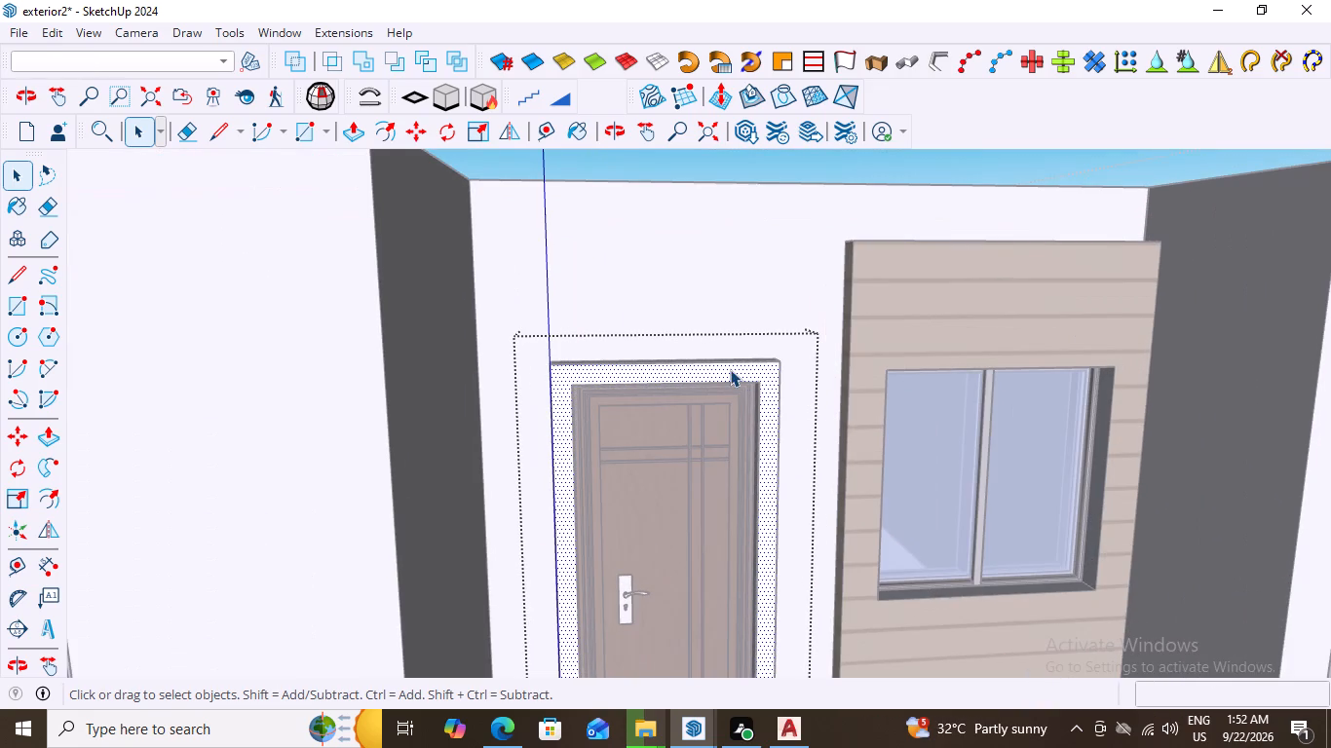
{"action": "scroll", "coordinate": [668, 373], "scroll_direction": "up", "scroll_amount": 3}
{"action": "scroll", "coordinate": [670, 369], "scroll_direction": "down", "scroll_amount": 13}
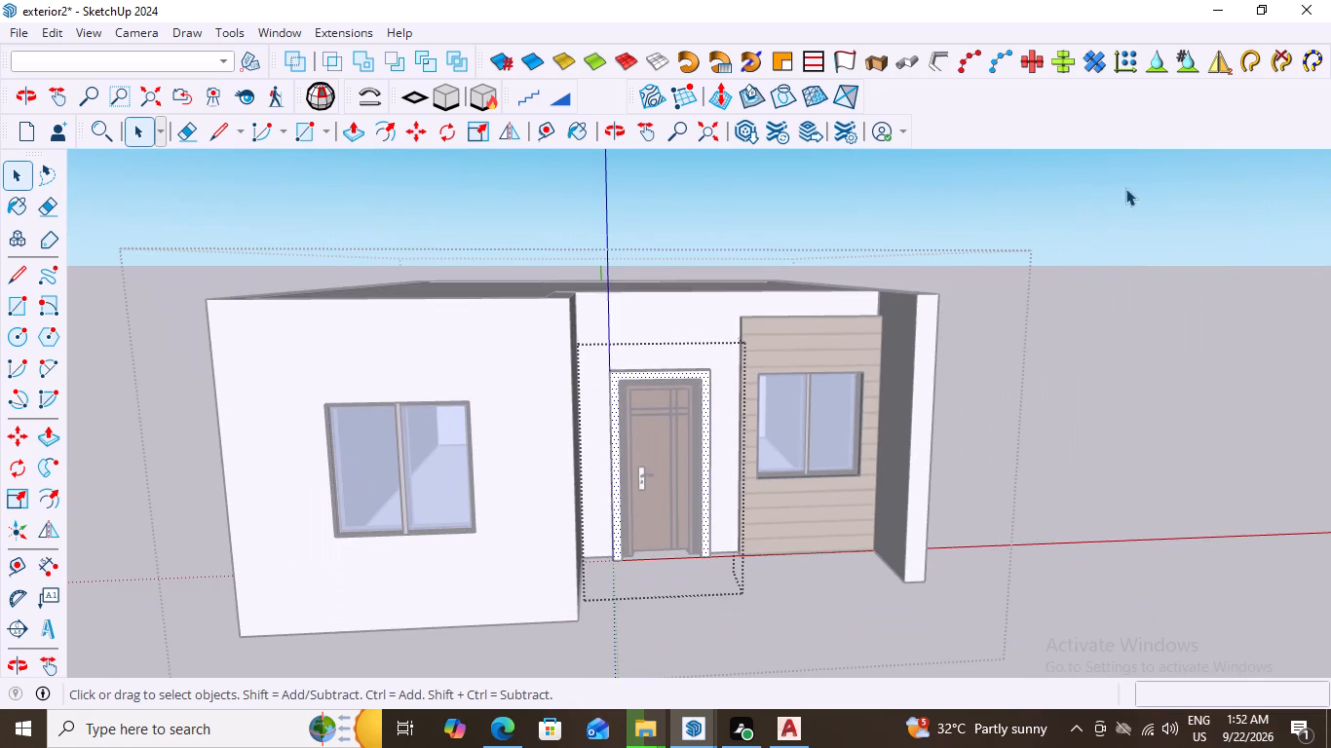
{"action": "left_click", "coordinate": [1125, 188]}
Reopen the door surround group, recheck the extent of its front face, and exit to the wall group.
{"action": "scroll", "coordinate": [667, 372], "scroll_direction": "up", "scroll_amount": 7}
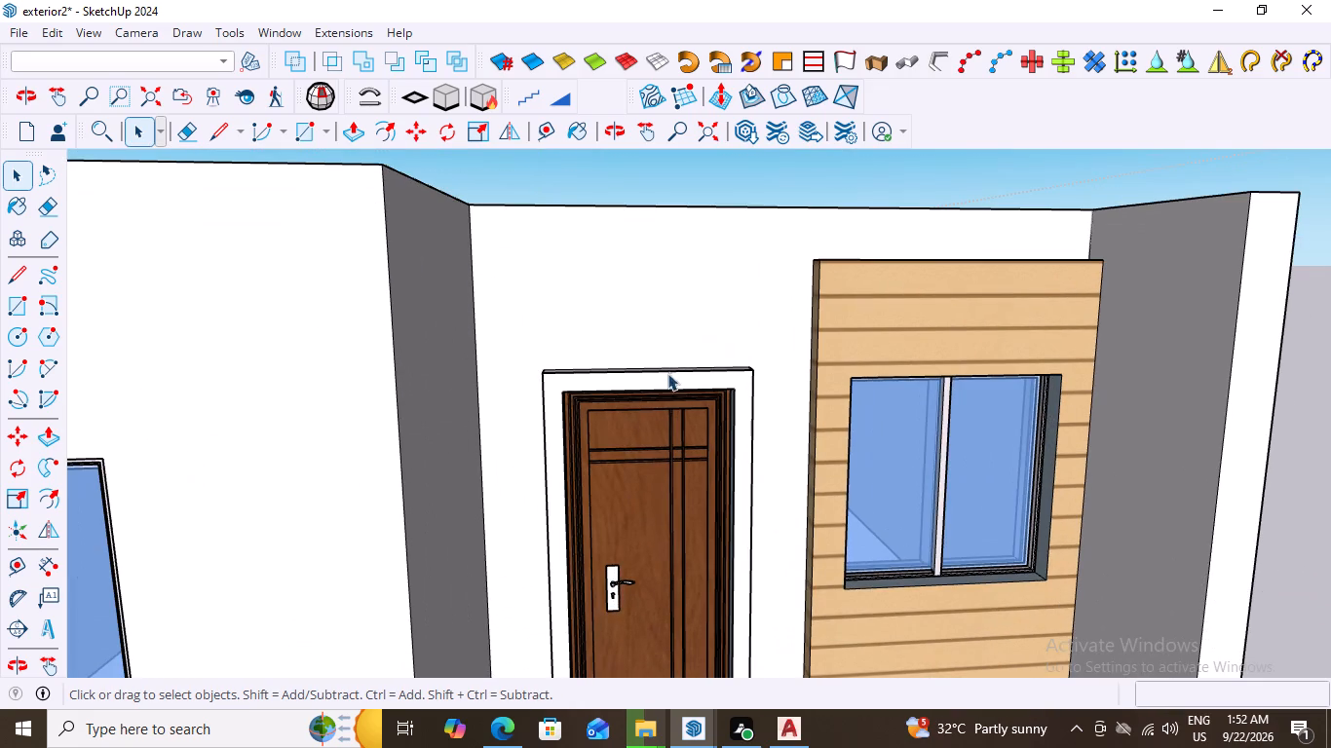
{"action": "left_click", "coordinate": [663, 382]}
{"action": "left_click", "coordinate": [663, 380]}
{"action": "scroll", "coordinate": [663, 380], "scroll_direction": "up", "scroll_amount": 5}
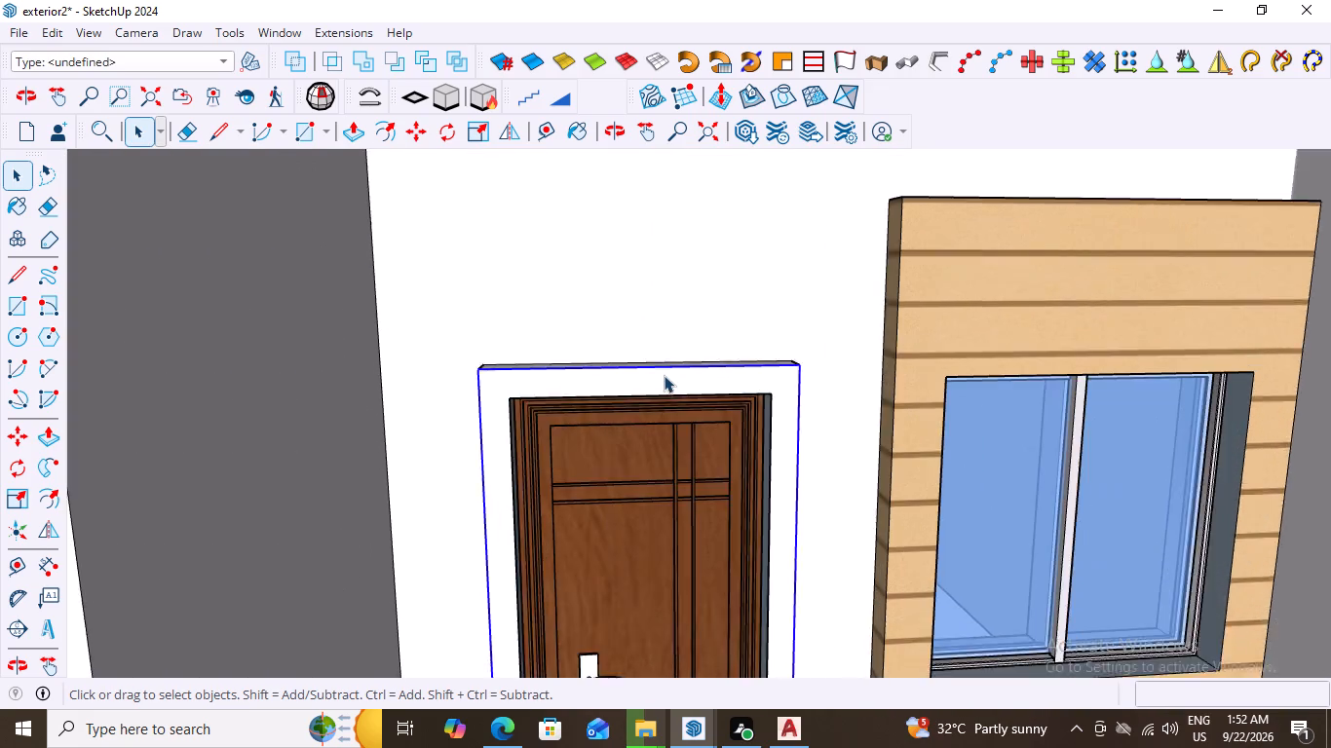
{"action": "scroll", "coordinate": [664, 375], "scroll_direction": "down", "scroll_amount": 4}
{"action": "double_click", "coordinate": [662, 378]}
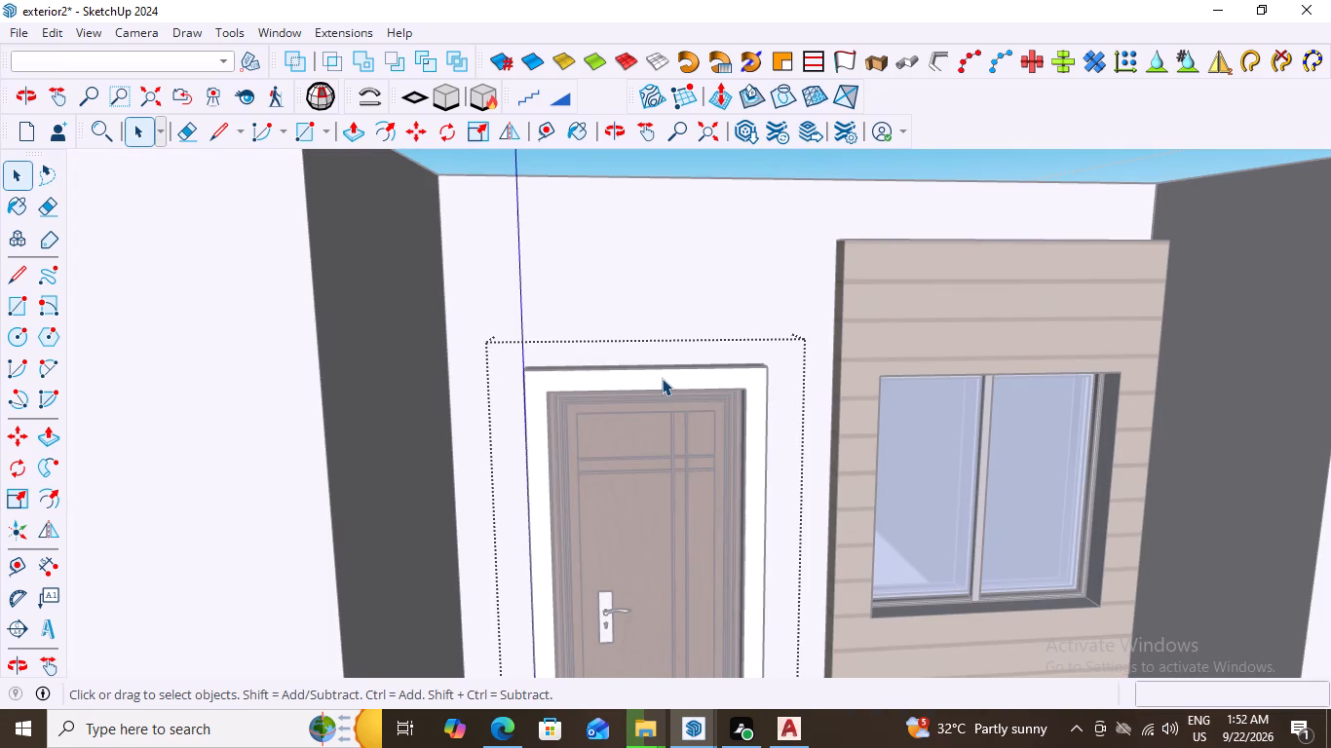
{"action": "double_click", "coordinate": [662, 378]}
{"action": "scroll", "coordinate": [662, 378], "scroll_direction": "up", "scroll_amount": 3}
{"action": "left_click", "coordinate": [662, 378]}
{"action": "scroll", "coordinate": [662, 378], "scroll_direction": "down", "scroll_amount": 6}
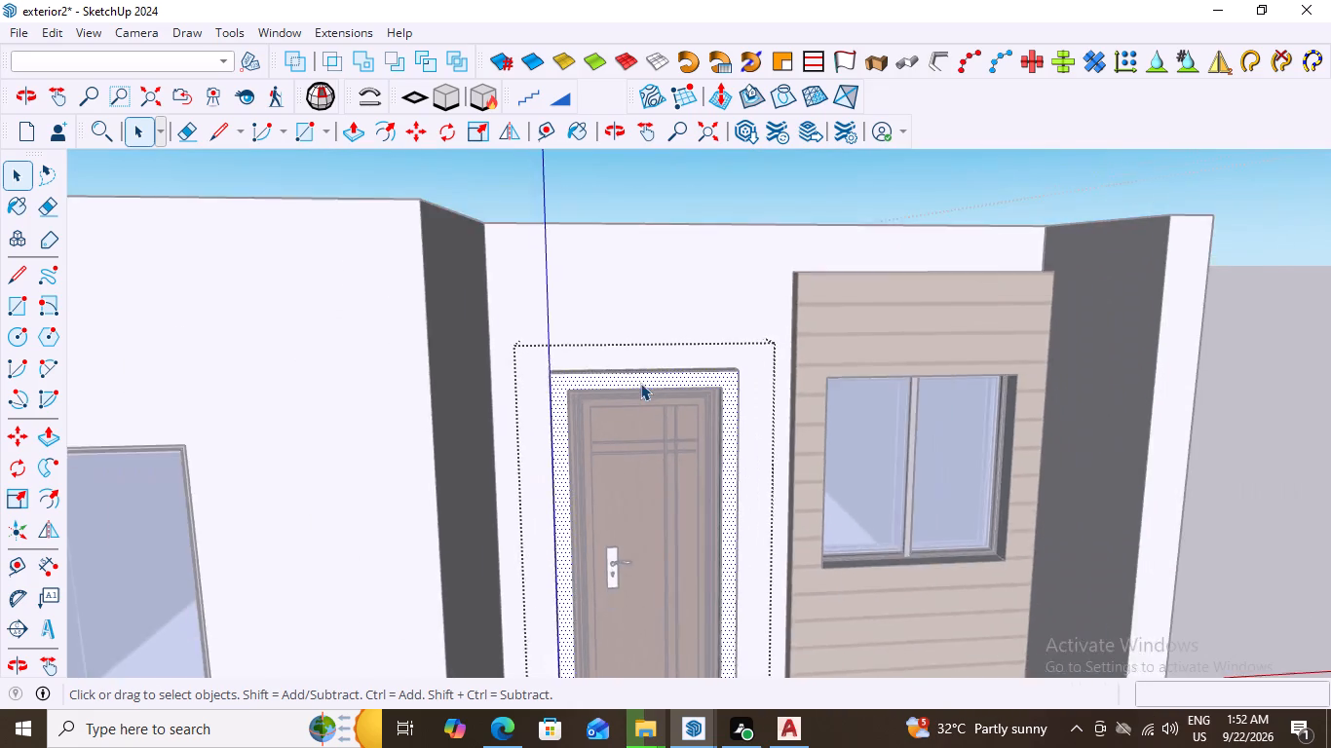
{"action": "scroll", "coordinate": [640, 383], "scroll_direction": "down", "scroll_amount": 3}
{"action": "left_click", "coordinate": [743, 231]}
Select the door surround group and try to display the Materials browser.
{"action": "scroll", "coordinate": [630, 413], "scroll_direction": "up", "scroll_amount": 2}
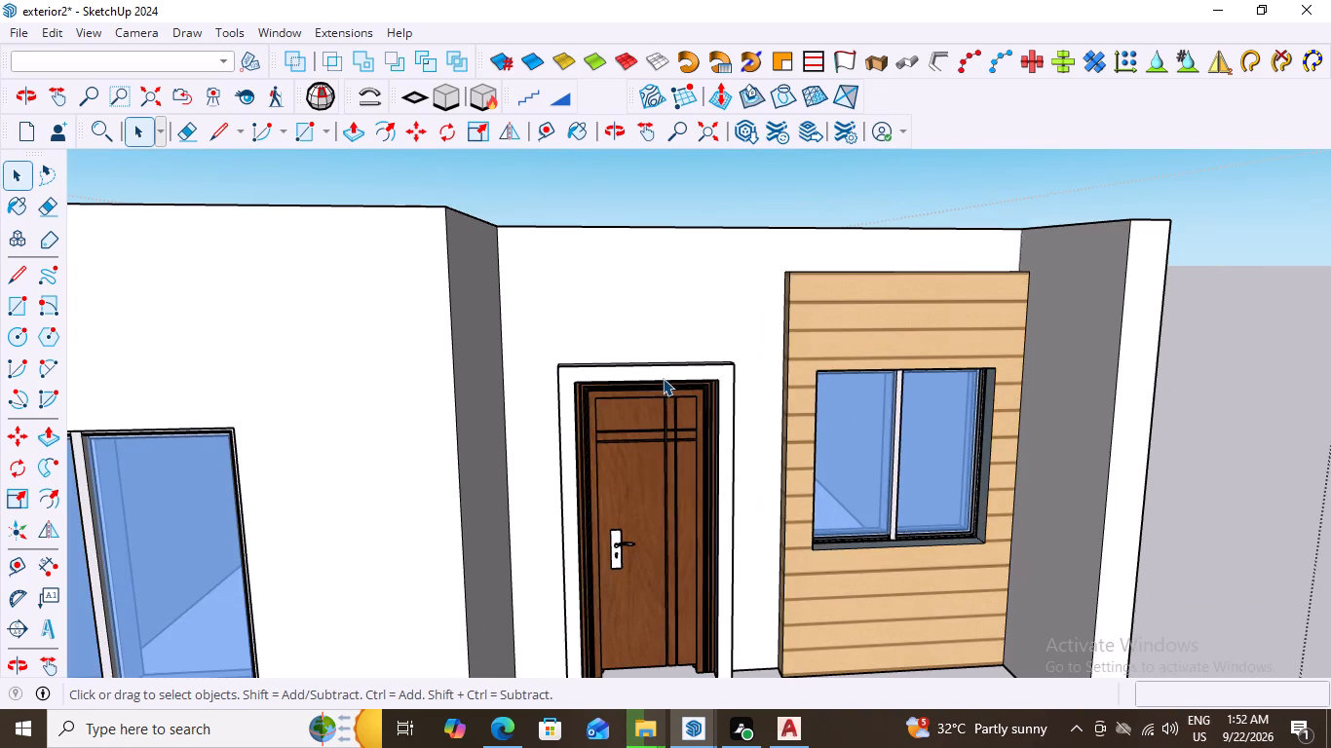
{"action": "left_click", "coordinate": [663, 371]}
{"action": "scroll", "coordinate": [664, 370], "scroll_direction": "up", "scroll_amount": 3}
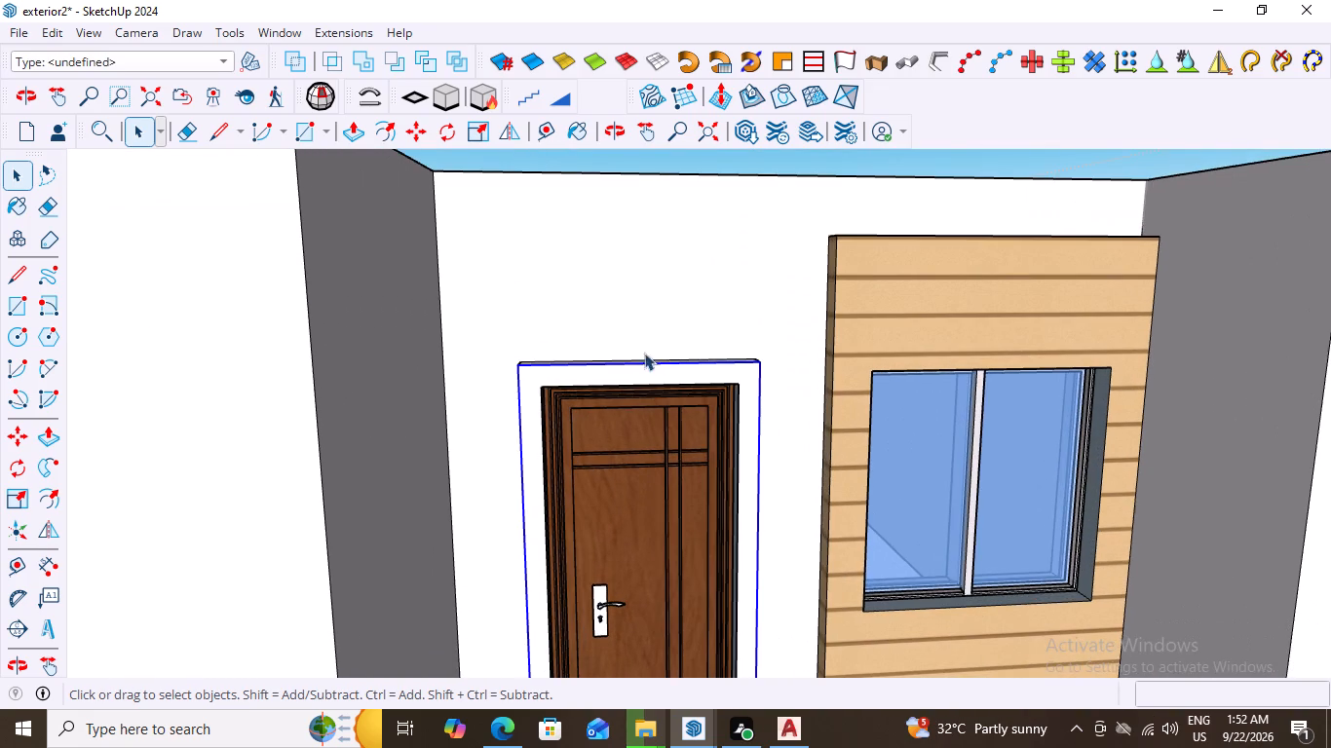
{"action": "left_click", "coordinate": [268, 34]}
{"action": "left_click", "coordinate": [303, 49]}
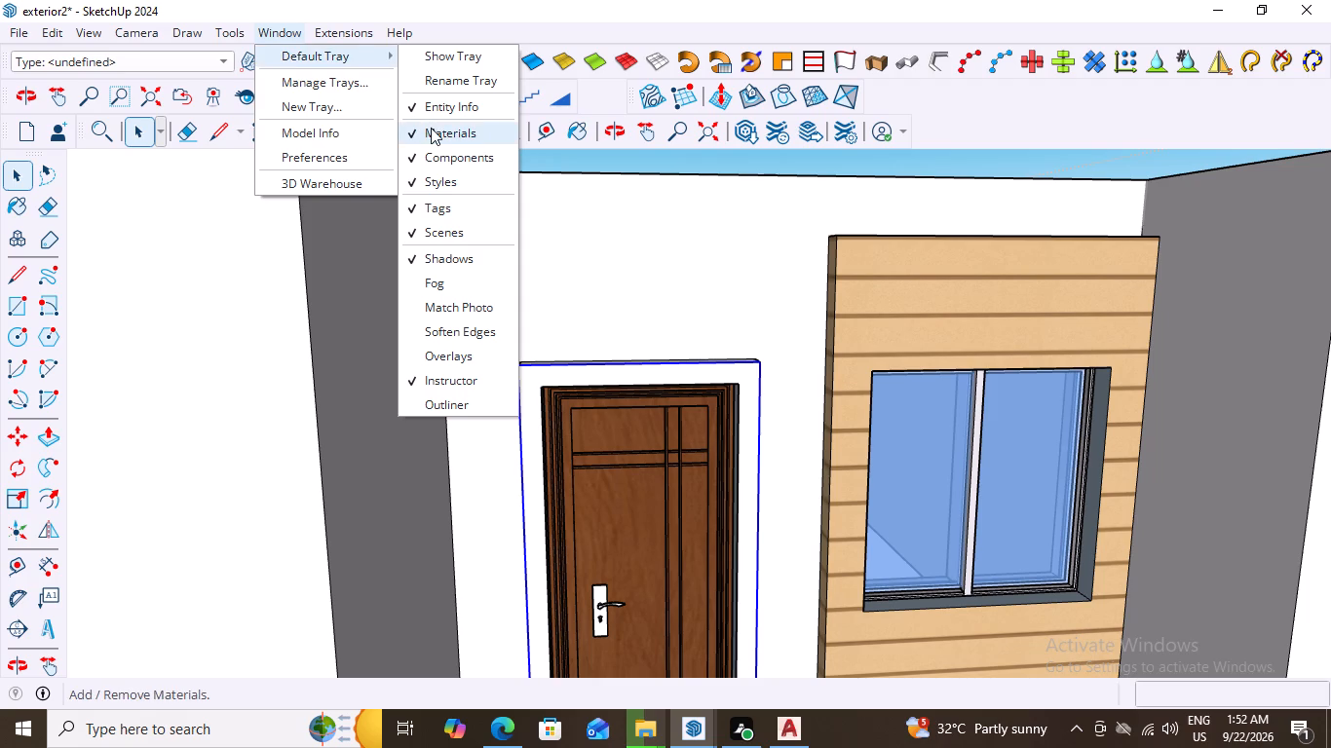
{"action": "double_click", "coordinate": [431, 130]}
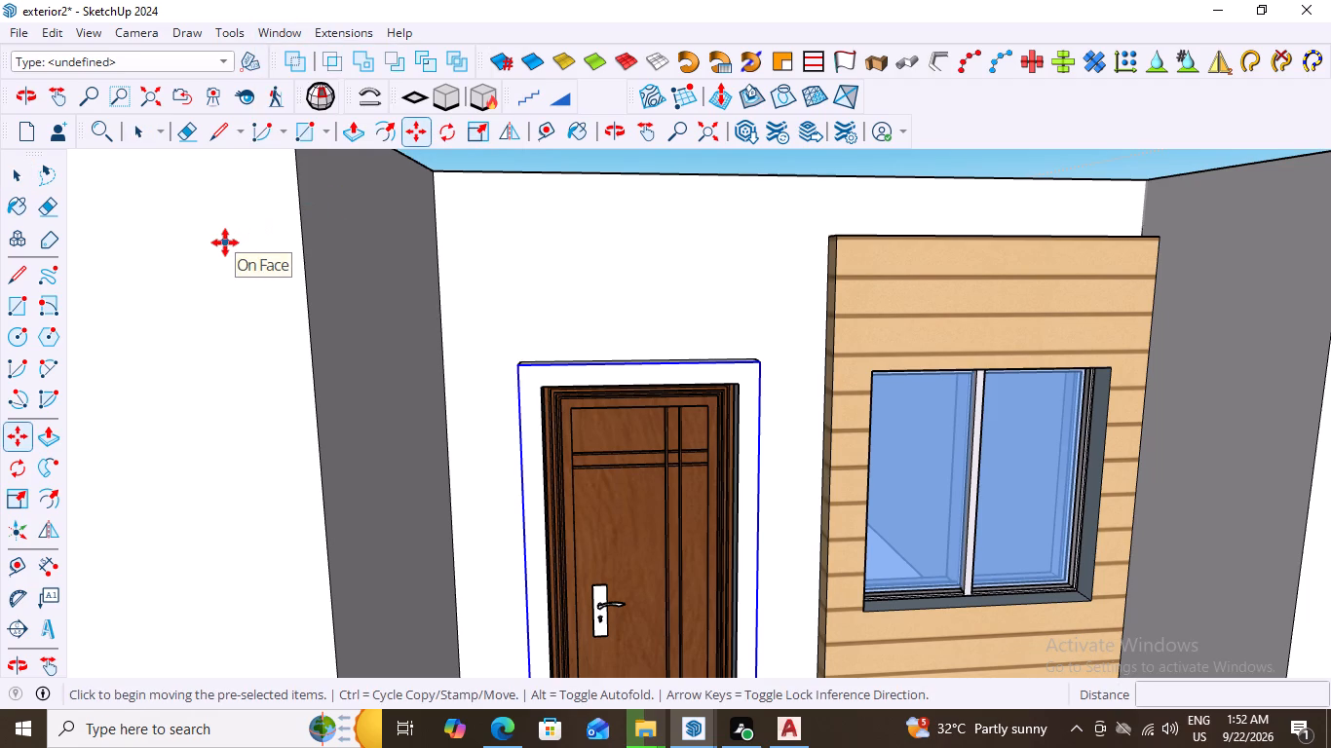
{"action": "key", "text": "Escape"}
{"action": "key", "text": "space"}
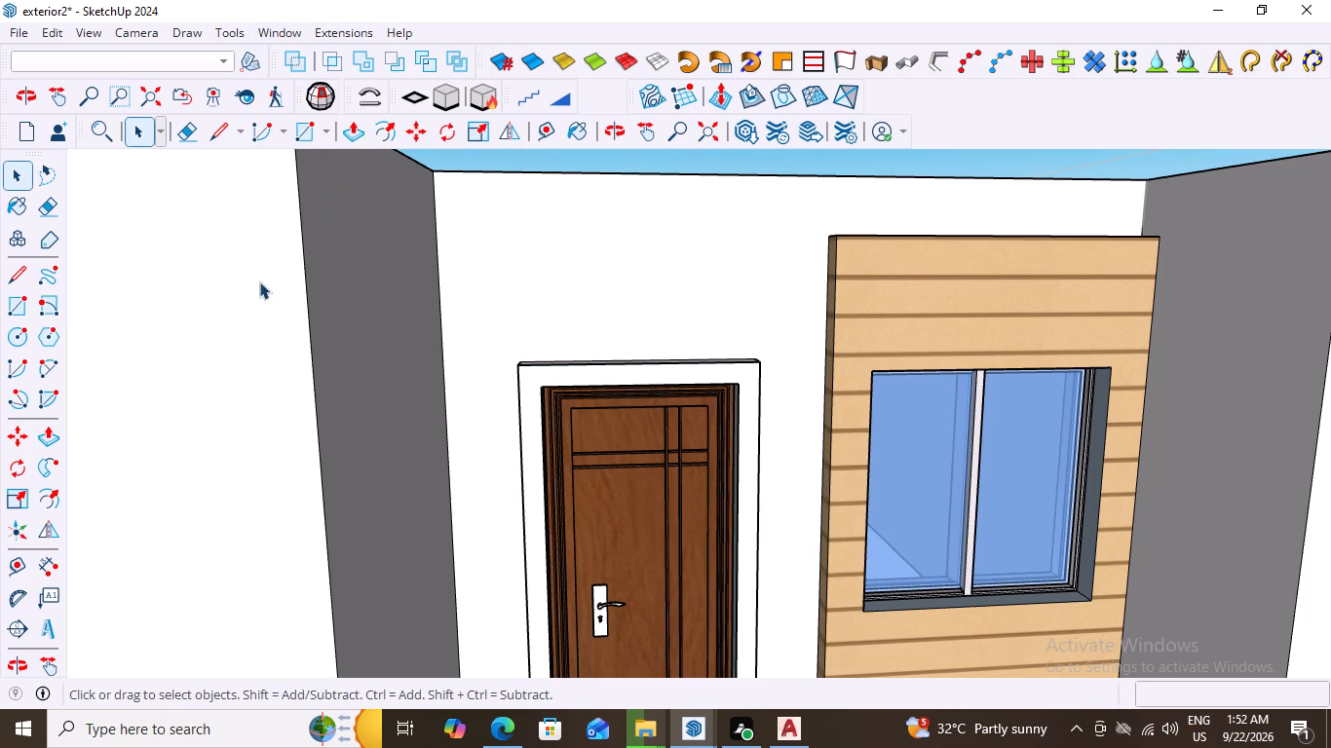
Enter the door surround group once more, check its front face by selecting it, and leave the group.
{"action": "scroll", "coordinate": [321, 300], "scroll_direction": "down", "scroll_amount": 14}
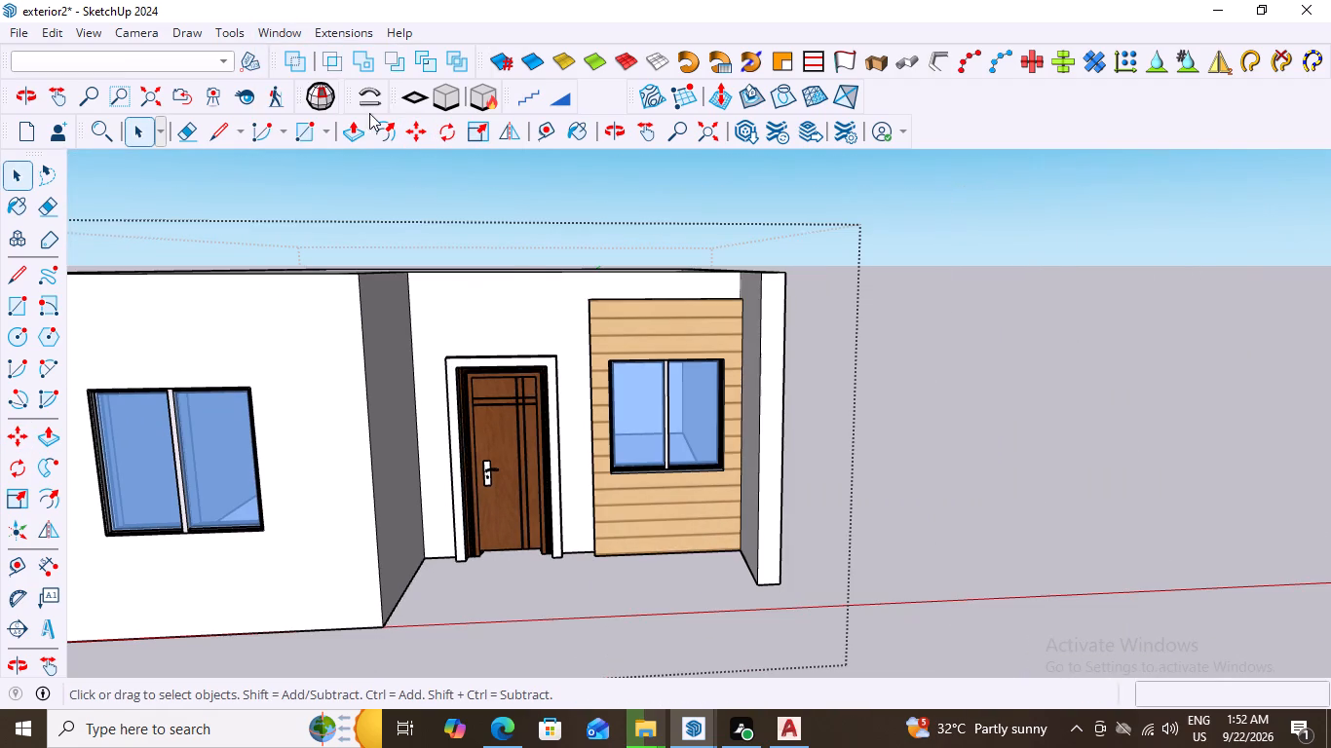
{"action": "scroll", "coordinate": [420, 377], "scroll_direction": "up", "scroll_amount": 7}
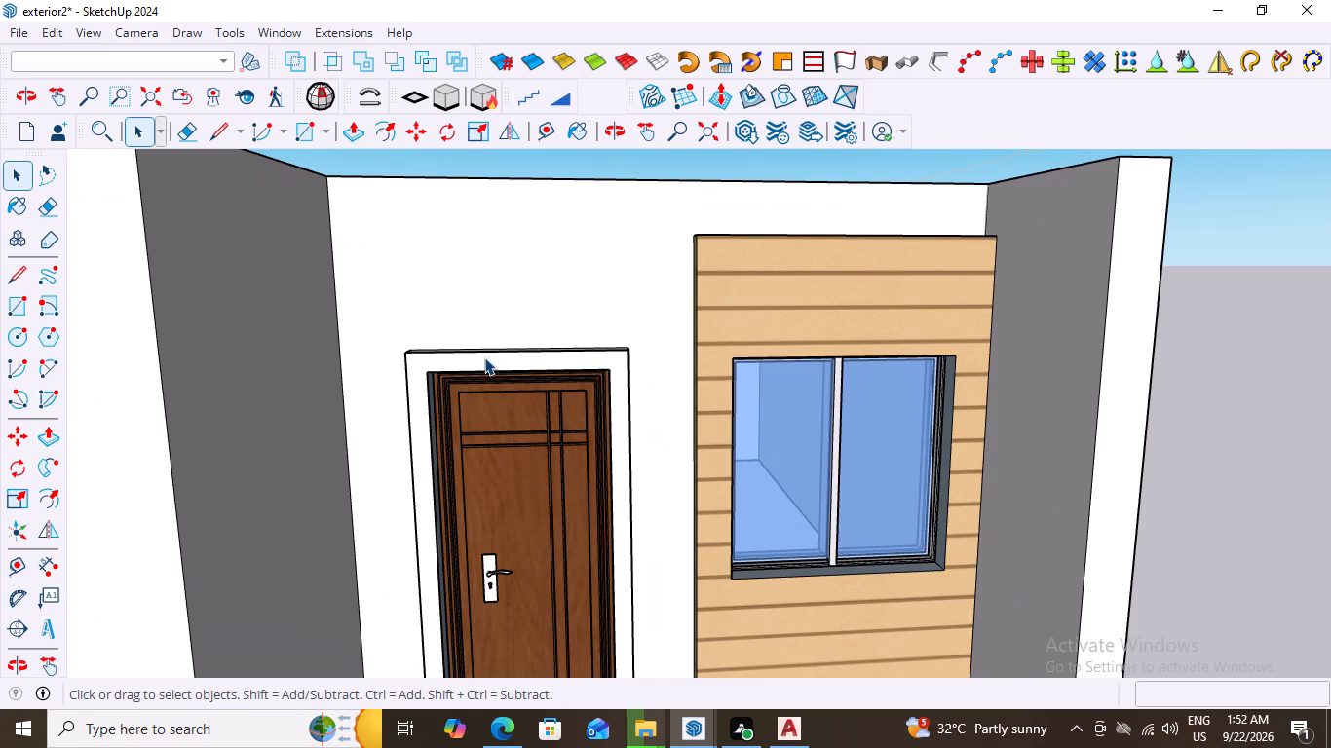
{"action": "left_click", "coordinate": [484, 357]}
{"action": "double_click", "coordinate": [484, 358]}
{"action": "scroll", "coordinate": [484, 358], "scroll_direction": "up", "scroll_amount": 4}
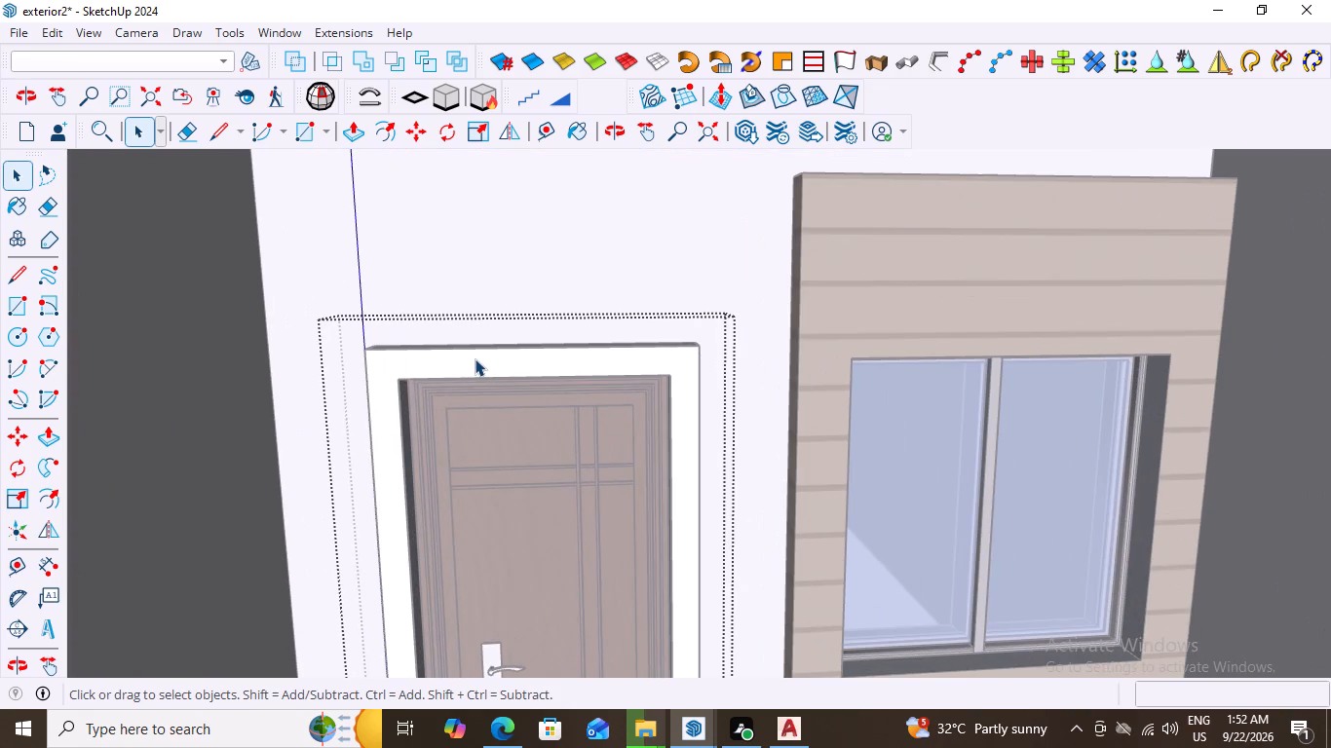
{"action": "left_click", "coordinate": [451, 363]}
{"action": "scroll", "coordinate": [448, 365], "scroll_direction": "down", "scroll_amount": 3}
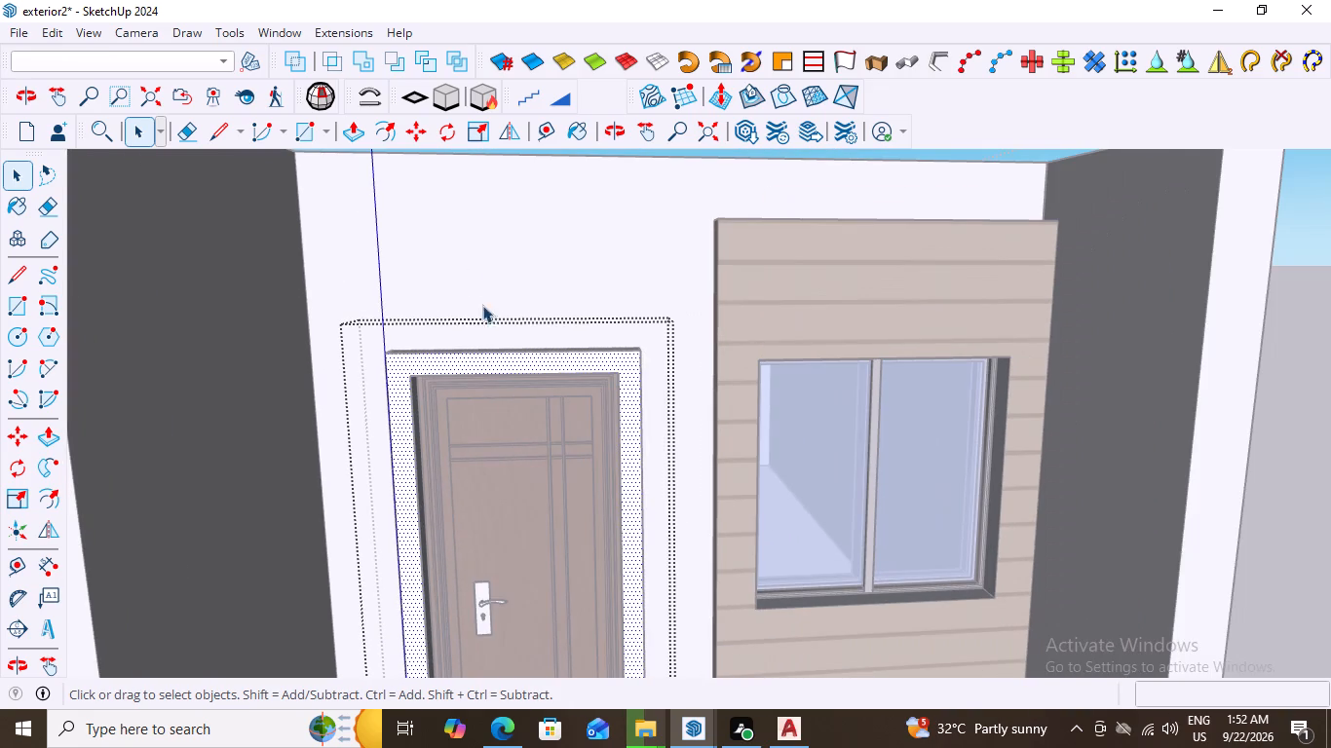
{"action": "scroll", "coordinate": [681, 276], "scroll_direction": "down", "scroll_amount": 8}
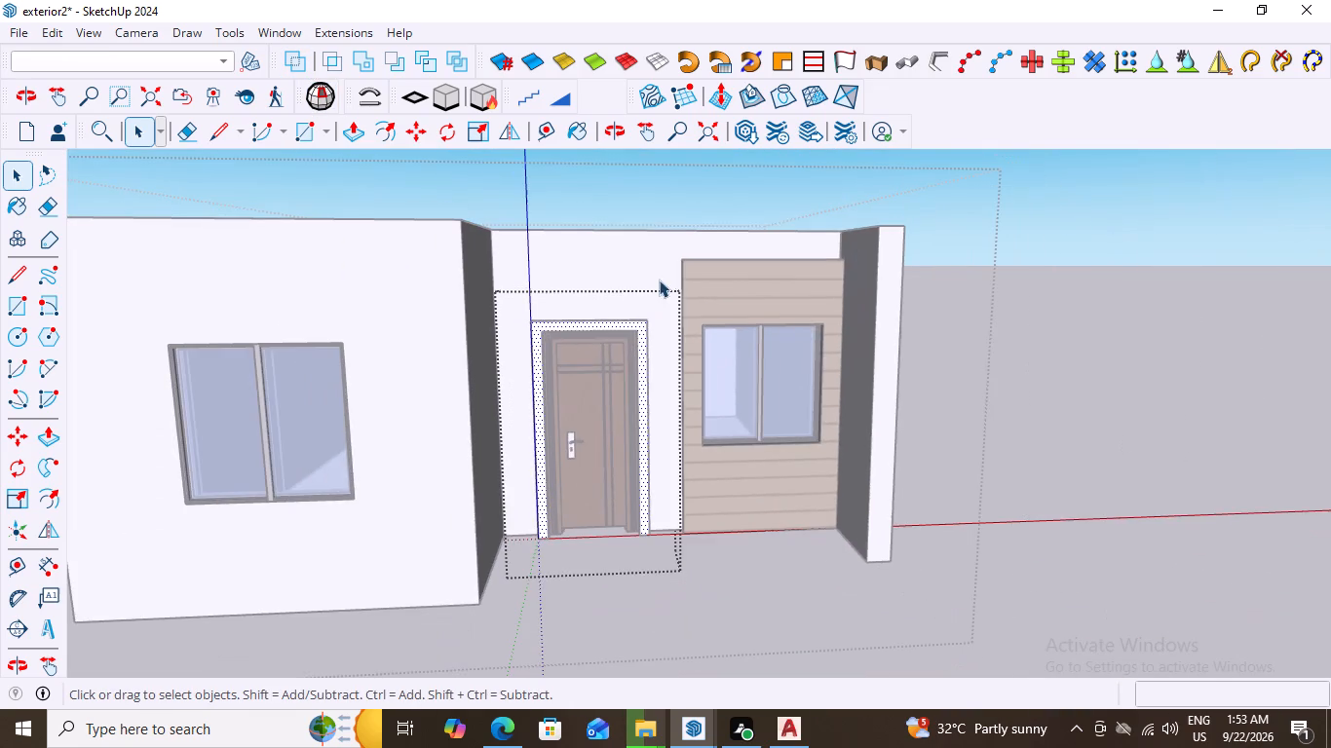
{"action": "left_click", "coordinate": [637, 204]}
Select the door surround group and display the Materials browser for it.
{"action": "scroll", "coordinate": [566, 345], "scroll_direction": "up", "scroll_amount": 3}
{"action": "left_click", "coordinate": [560, 317]}
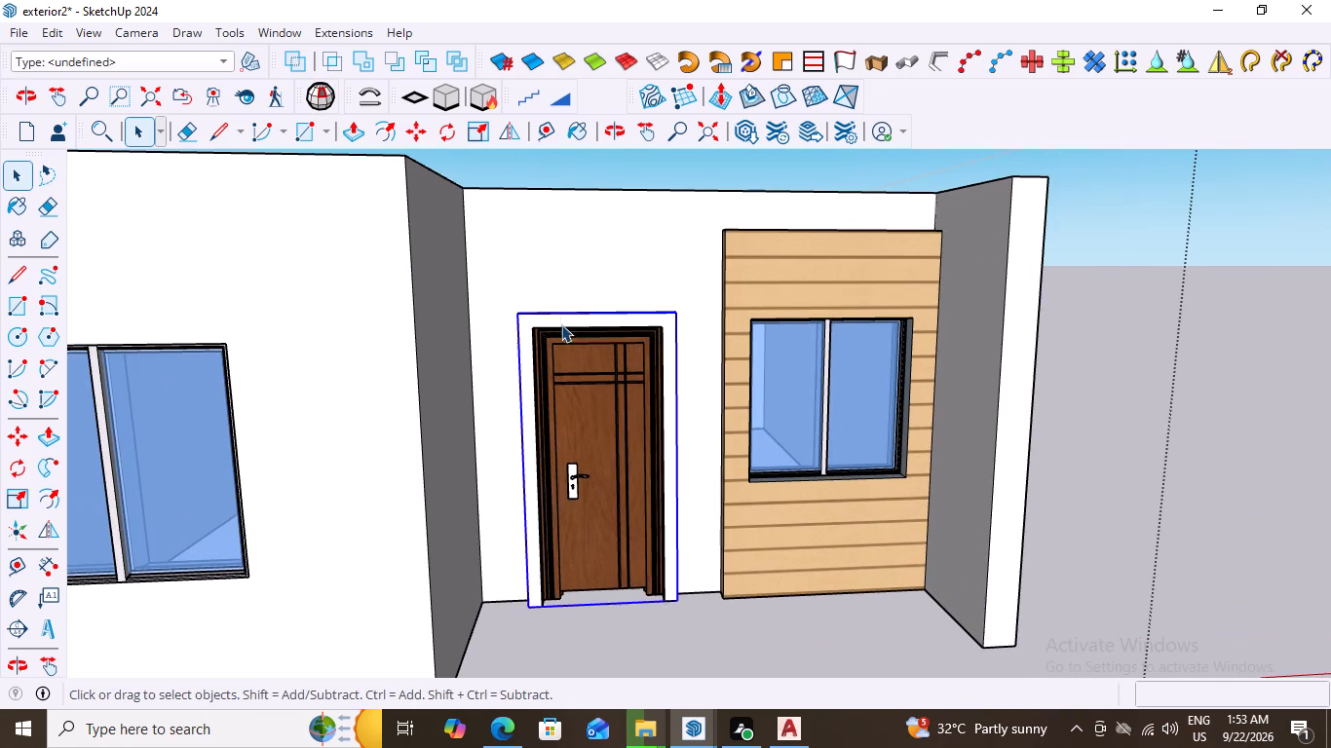
{"action": "scroll", "coordinate": [562, 324], "scroll_direction": "up", "scroll_amount": 3}
{"action": "left_click", "coordinate": [283, 28]}
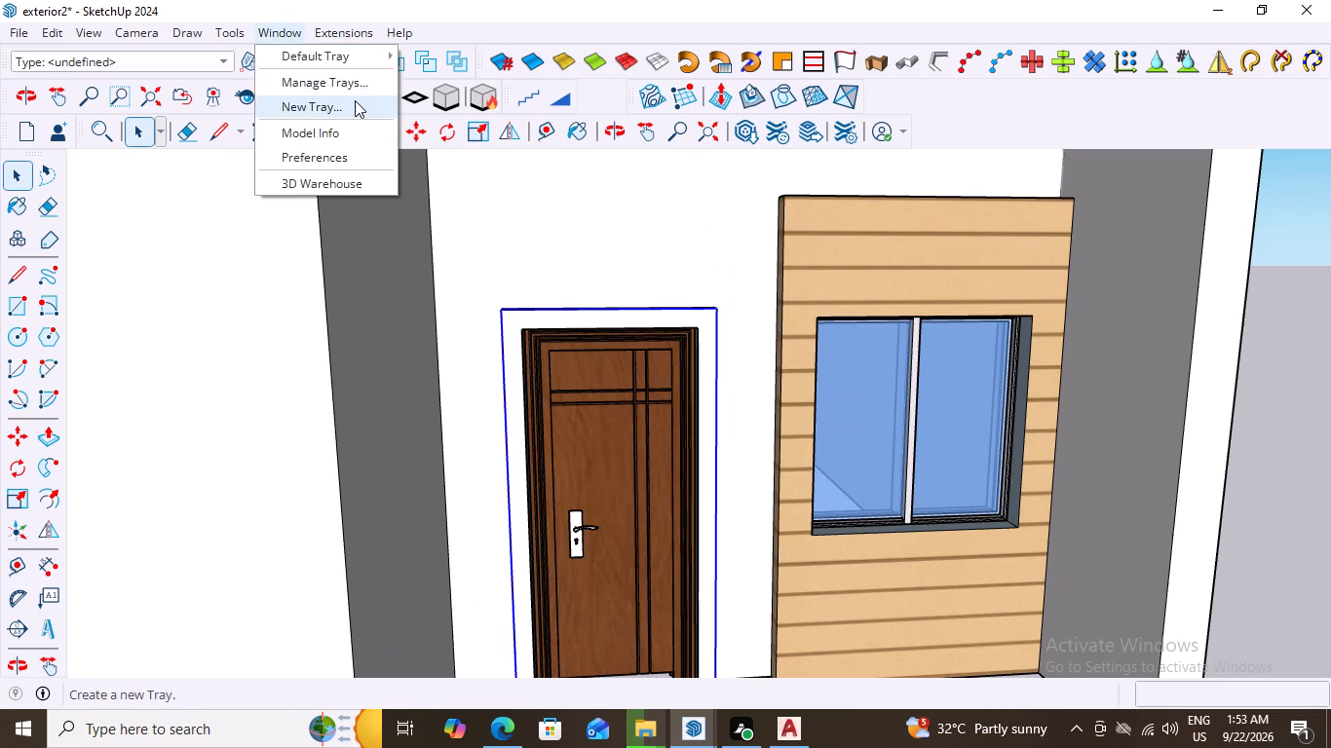
{"action": "left_click", "coordinate": [322, 48]}
{"action": "left_click", "coordinate": [432, 129]}
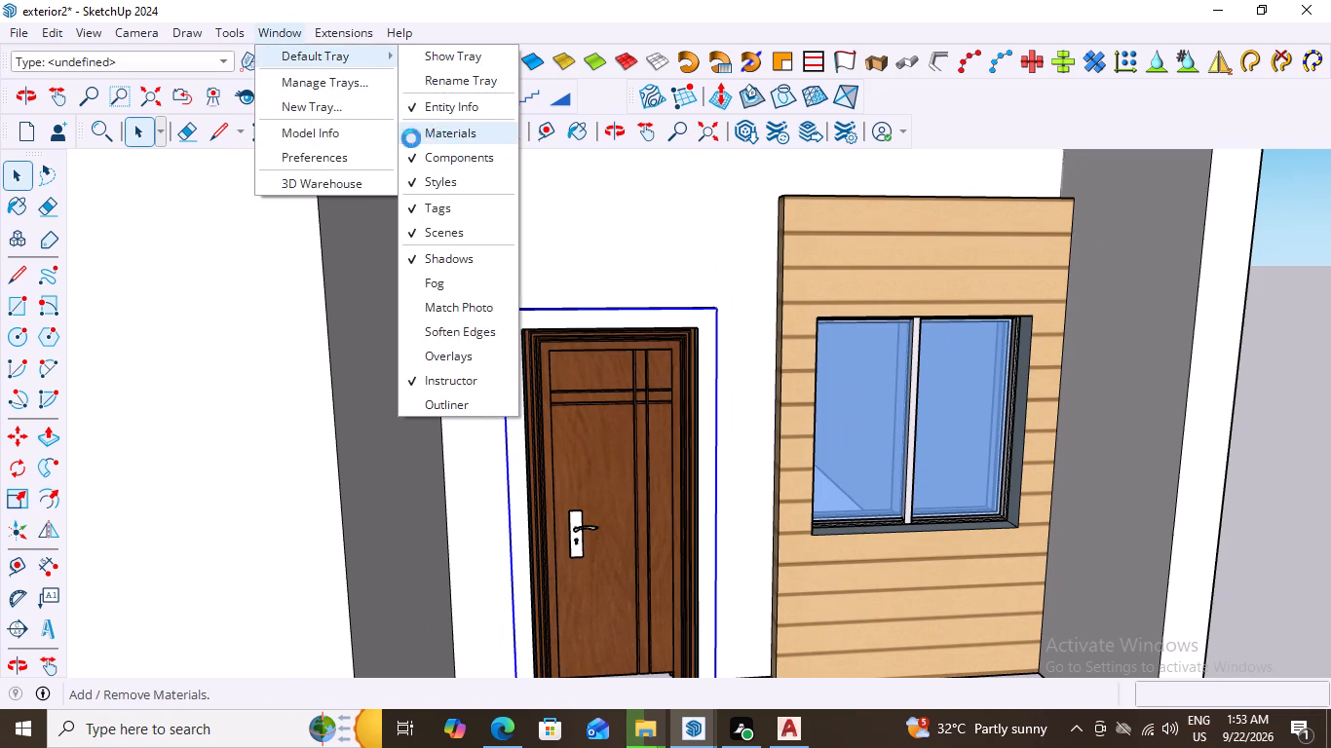
{"action": "scroll", "coordinate": [285, 269], "scroll_direction": "down", "scroll_amount": 14}
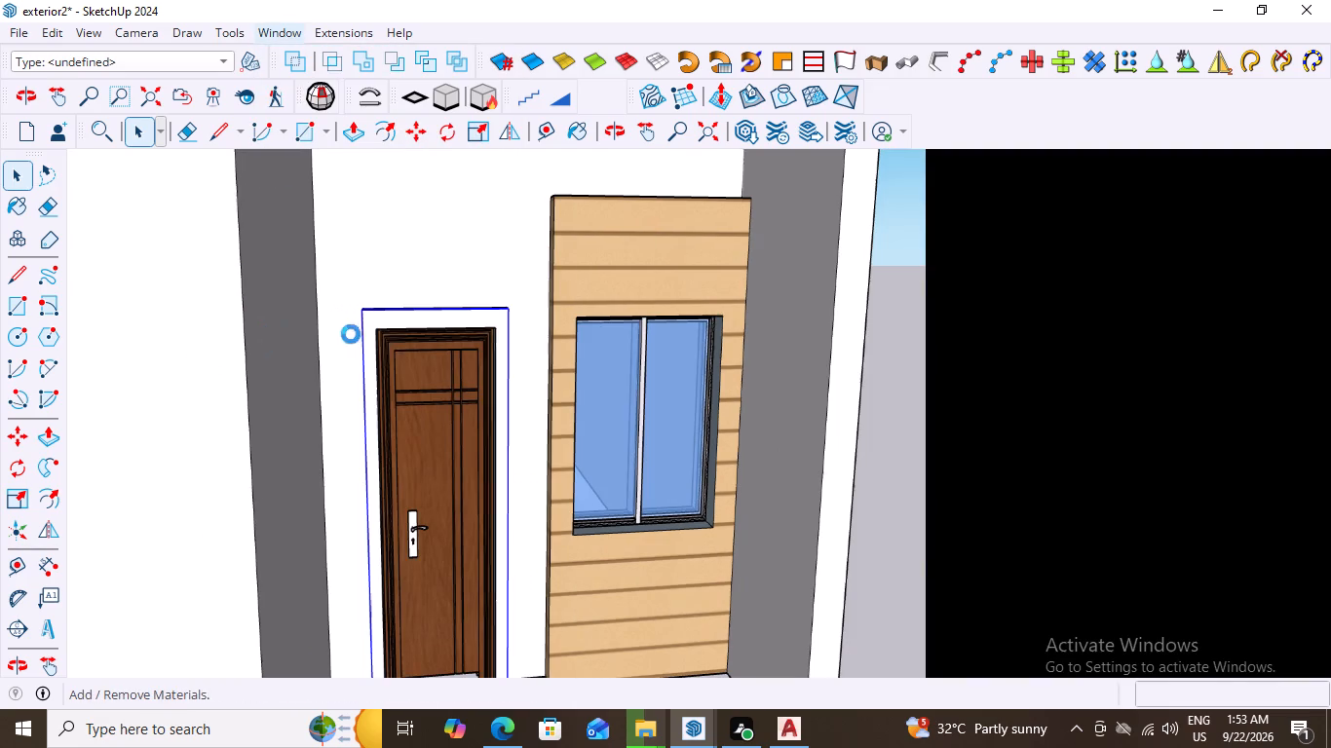
{"action": "scroll", "coordinate": [1054, 354], "scroll_direction": "down", "scroll_amount": 3}
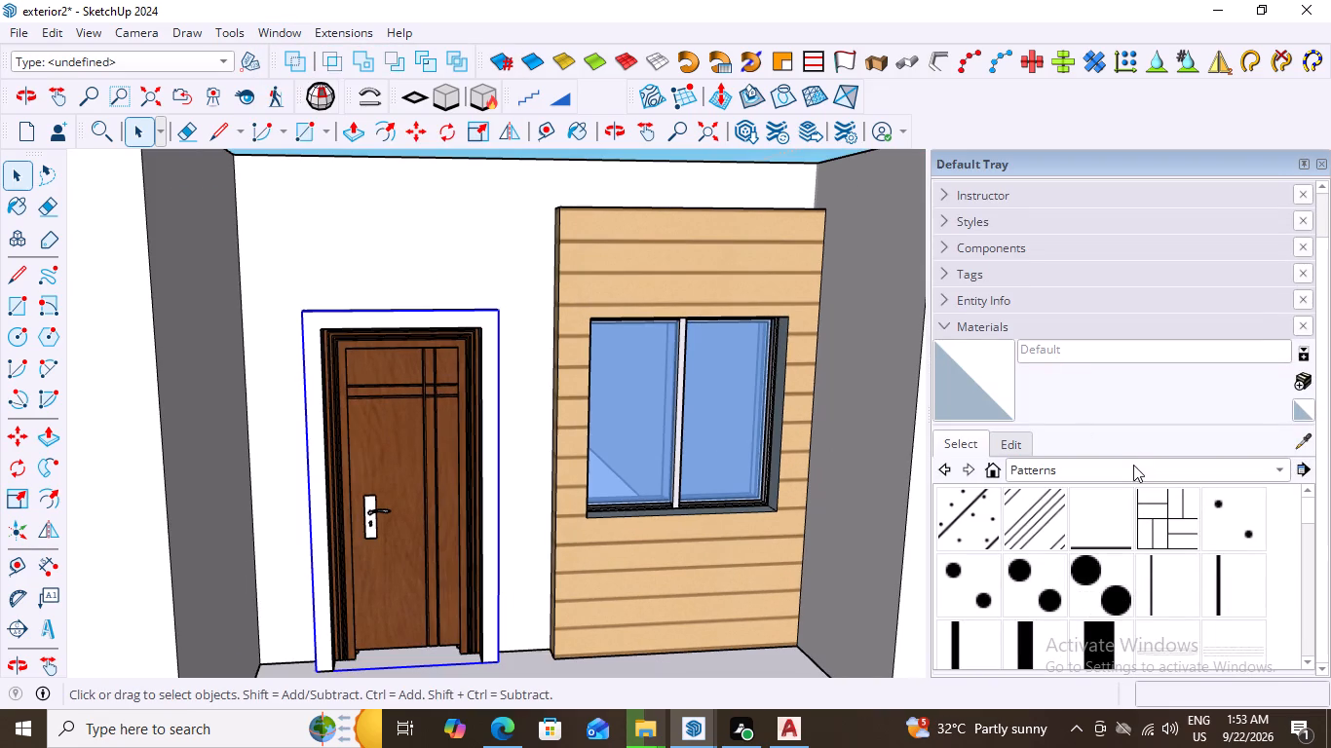
Browse the Patterns swatches and the list of material libraries, and switch the library to Stone.
{"action": "scroll", "coordinate": [1133, 464], "scroll_direction": "down", "scroll_amount": 8}
{"action": "scroll", "coordinate": [1254, 485], "scroll_direction": "down", "scroll_amount": 6}
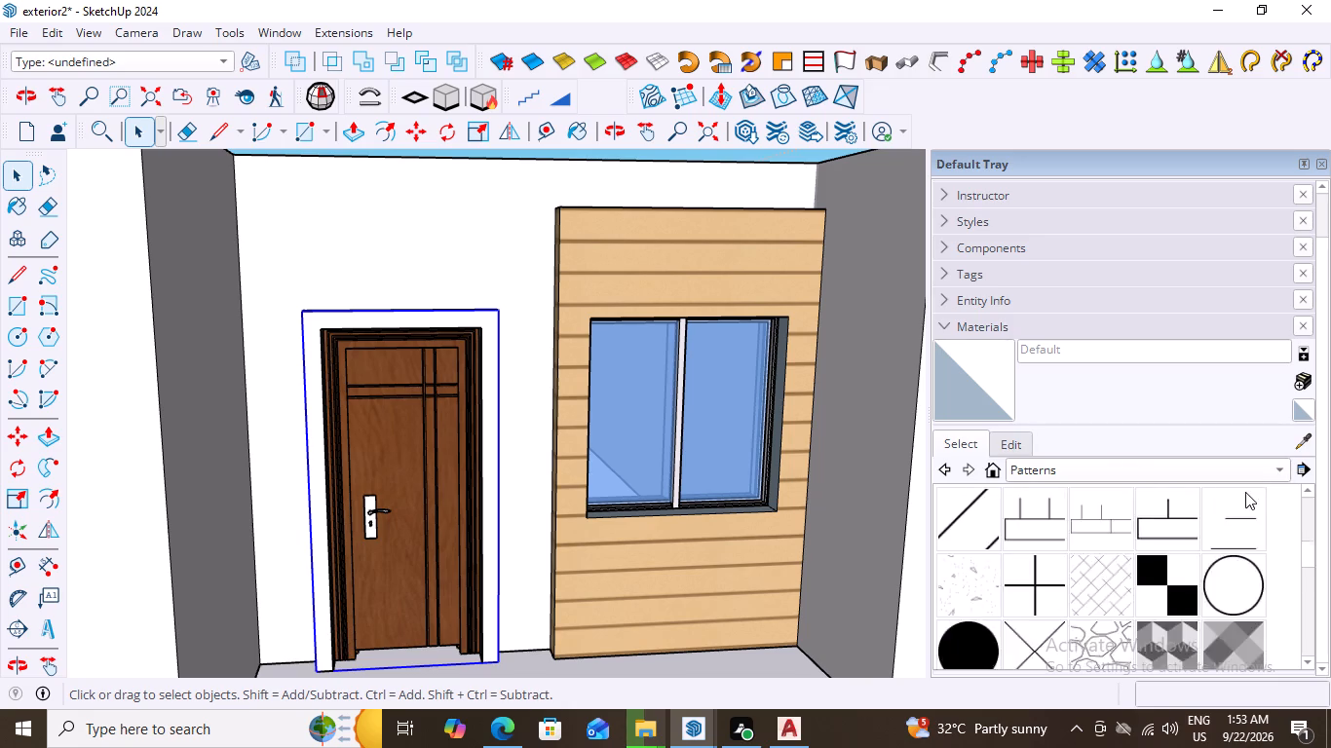
{"action": "scroll", "coordinate": [1245, 492], "scroll_direction": "down", "scroll_amount": 3}
{"action": "left_click", "coordinate": [1284, 468]}
{"action": "scroll", "coordinate": [1206, 515], "scroll_direction": "up", "scroll_amount": 2}
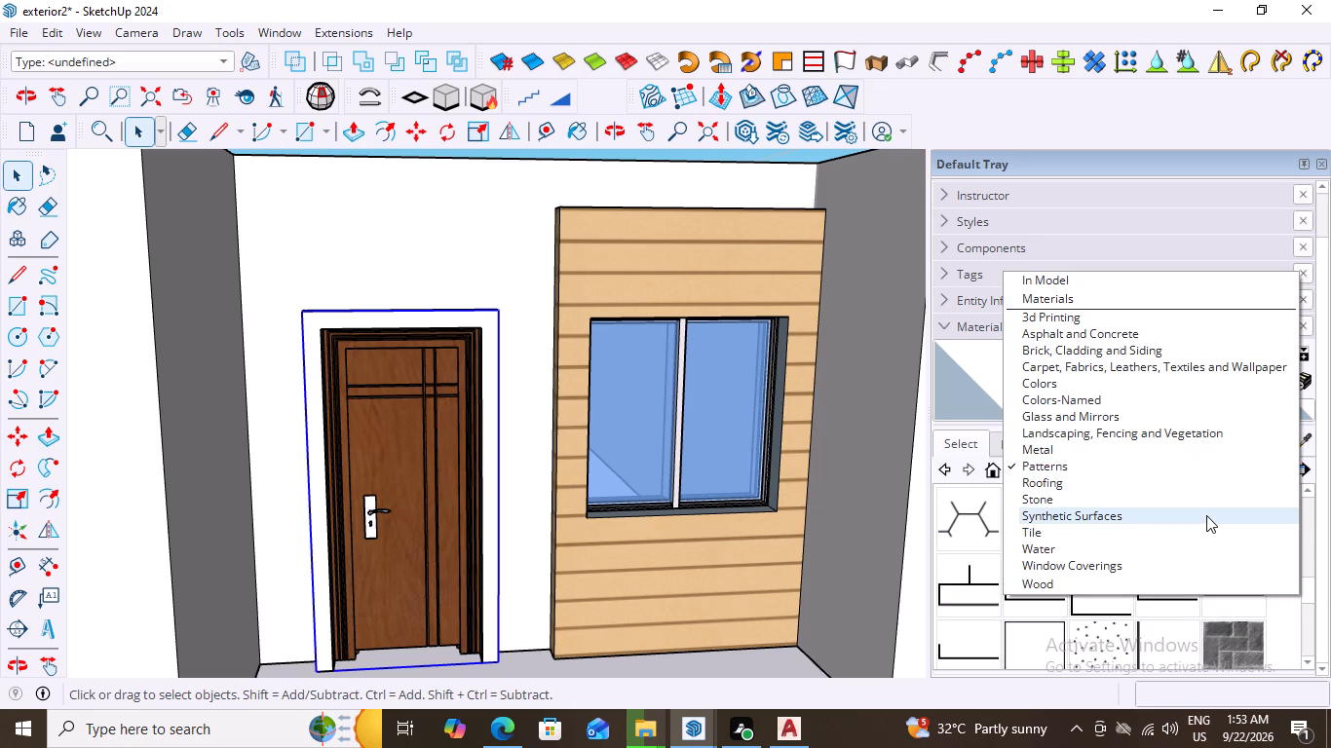
{"action": "scroll", "coordinate": [1206, 515], "scroll_direction": "down", "scroll_amount": 6}
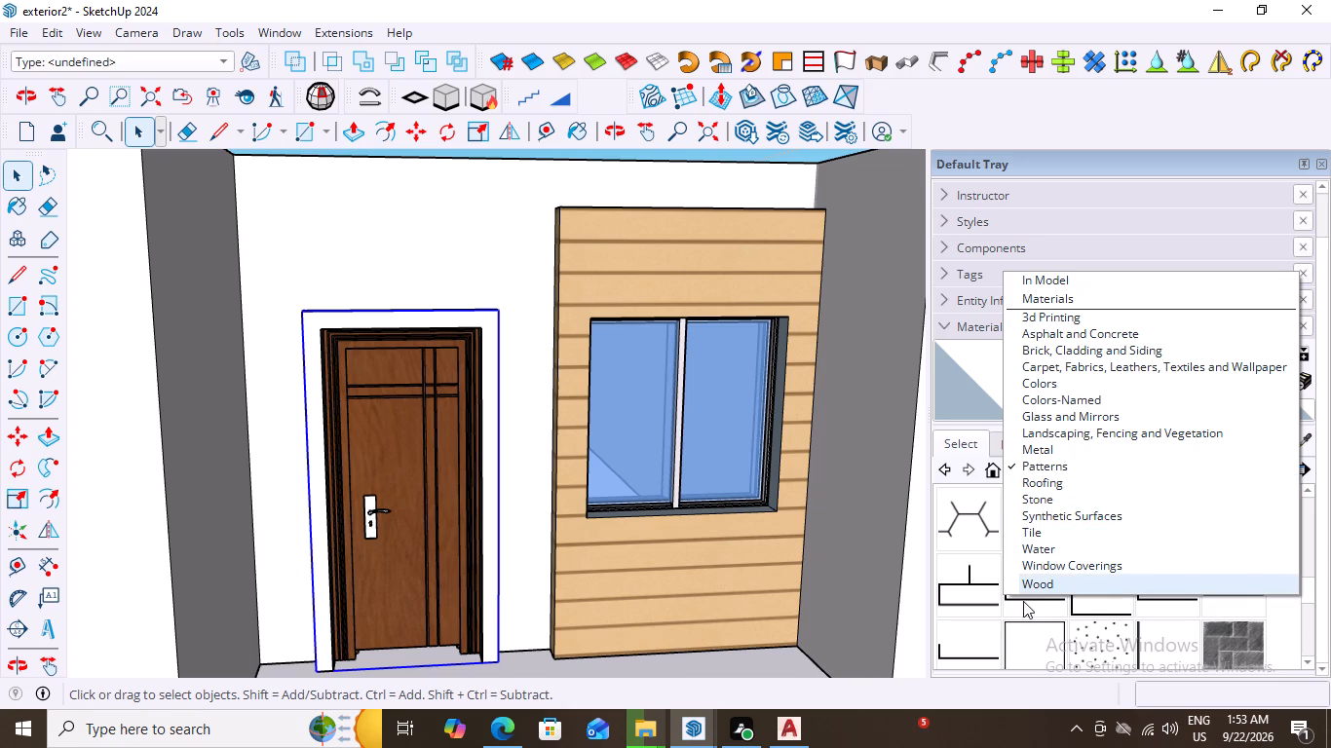
{"action": "scroll", "coordinate": [1036, 580], "scroll_direction": "down", "scroll_amount": 3}
{"action": "scroll", "coordinate": [1050, 547], "scroll_direction": "up", "scroll_amount": 4}
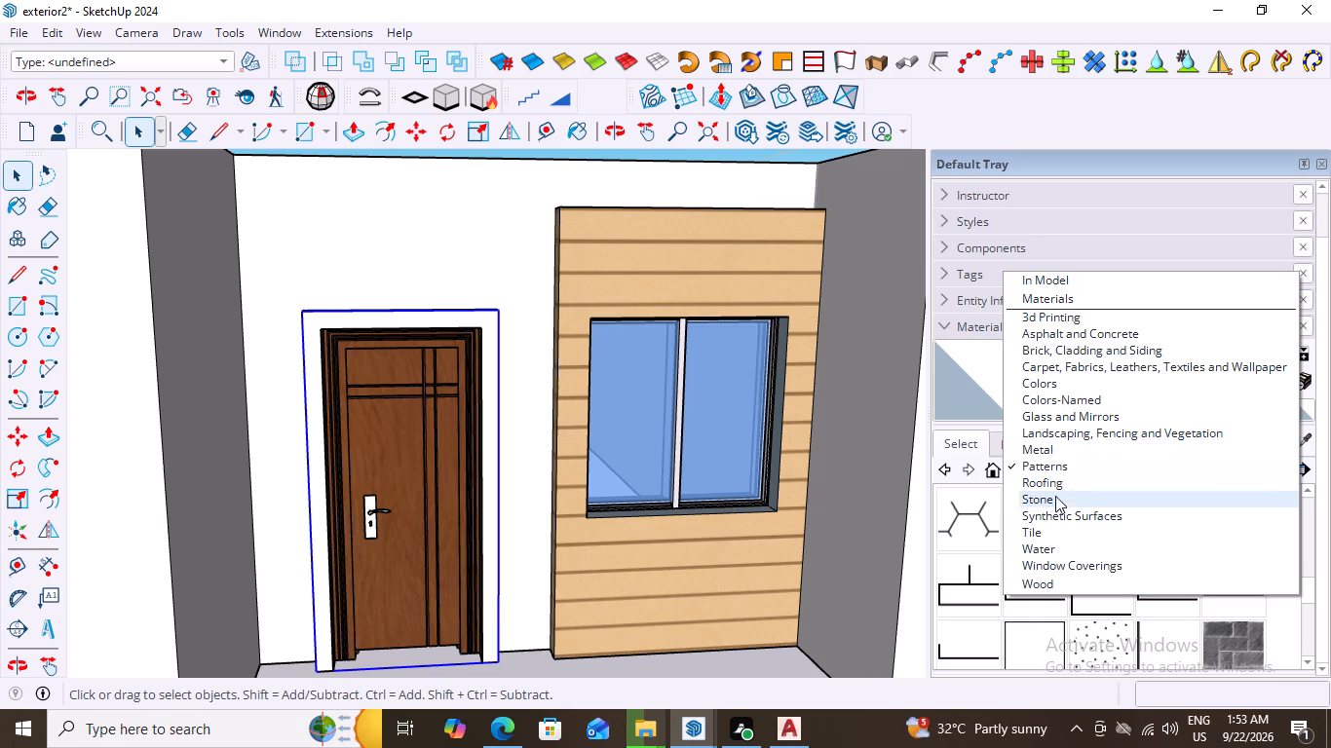
{"action": "left_click", "coordinate": [1031, 497]}
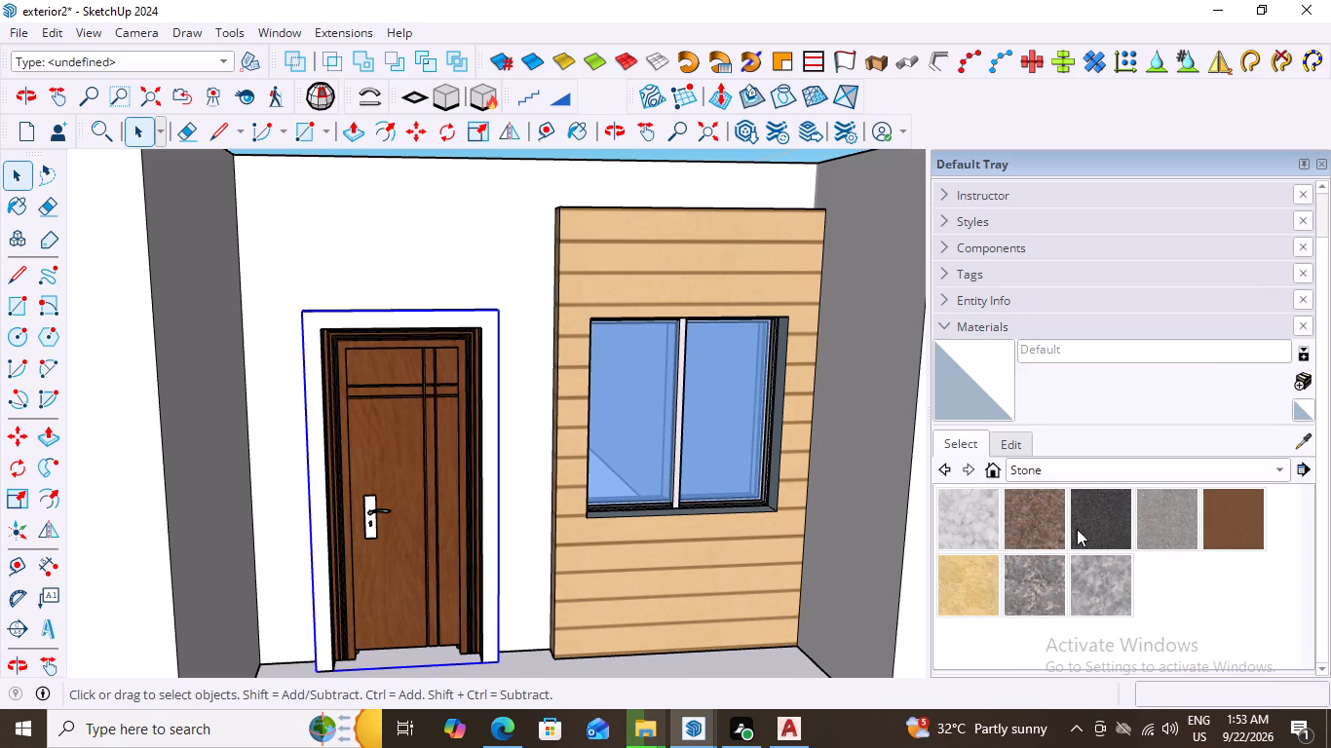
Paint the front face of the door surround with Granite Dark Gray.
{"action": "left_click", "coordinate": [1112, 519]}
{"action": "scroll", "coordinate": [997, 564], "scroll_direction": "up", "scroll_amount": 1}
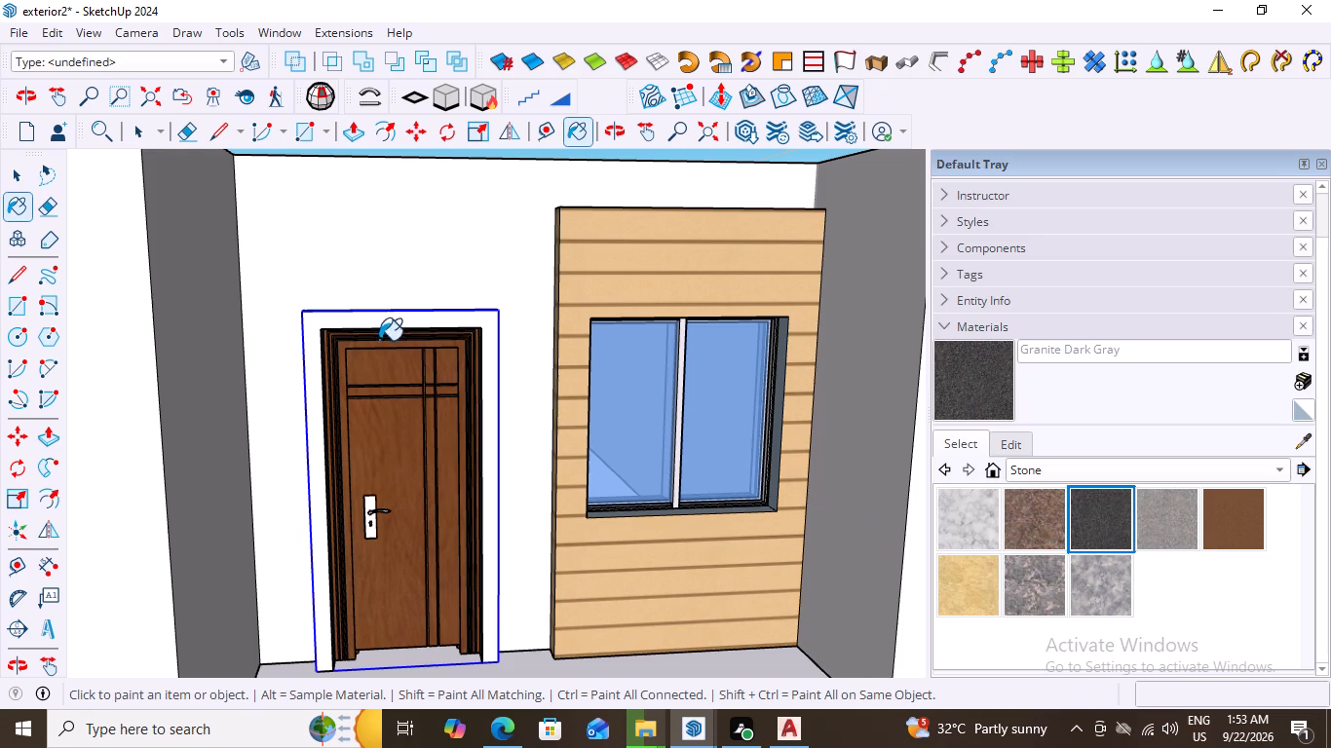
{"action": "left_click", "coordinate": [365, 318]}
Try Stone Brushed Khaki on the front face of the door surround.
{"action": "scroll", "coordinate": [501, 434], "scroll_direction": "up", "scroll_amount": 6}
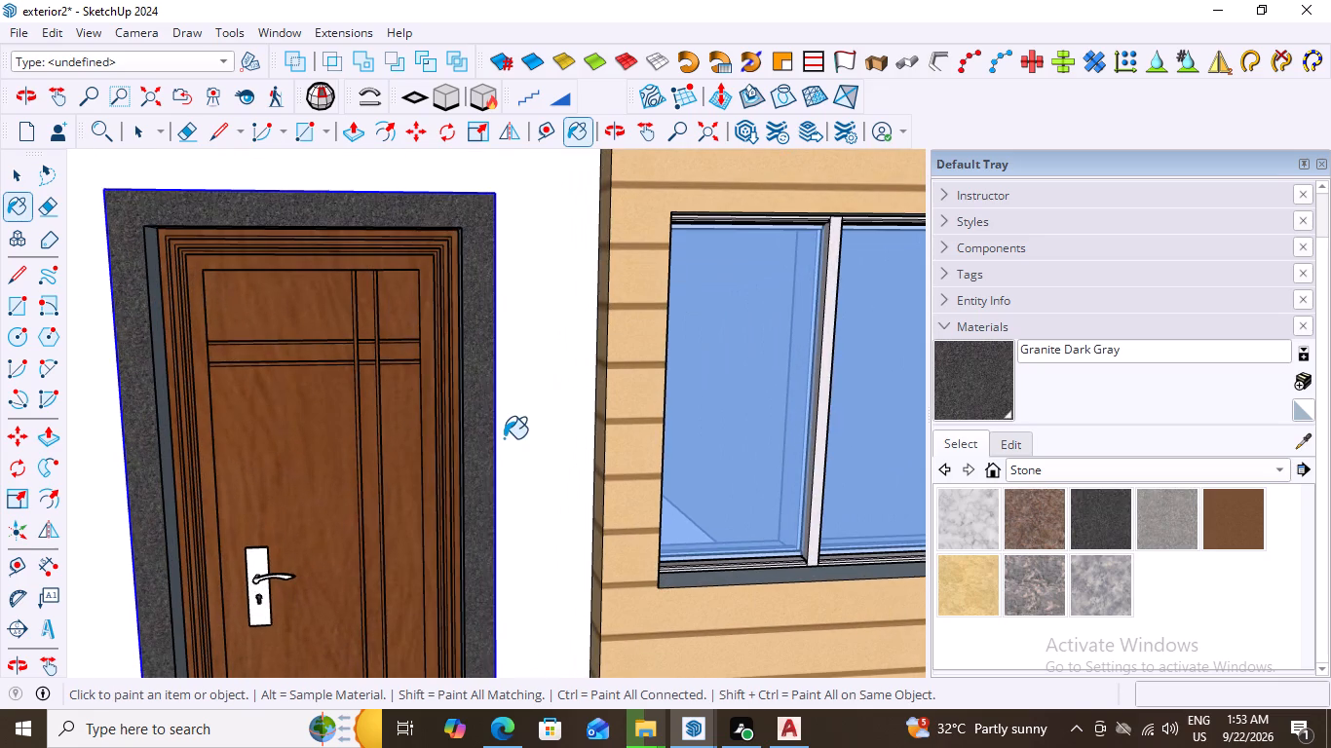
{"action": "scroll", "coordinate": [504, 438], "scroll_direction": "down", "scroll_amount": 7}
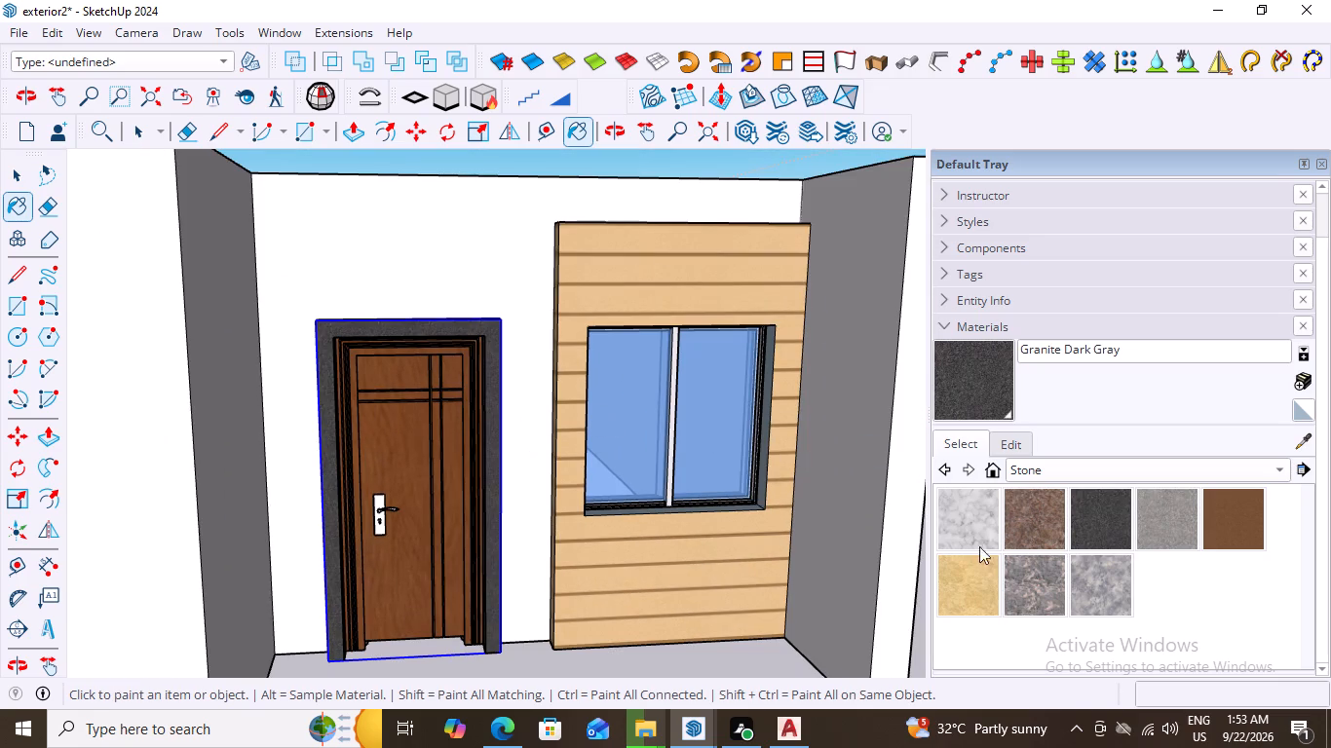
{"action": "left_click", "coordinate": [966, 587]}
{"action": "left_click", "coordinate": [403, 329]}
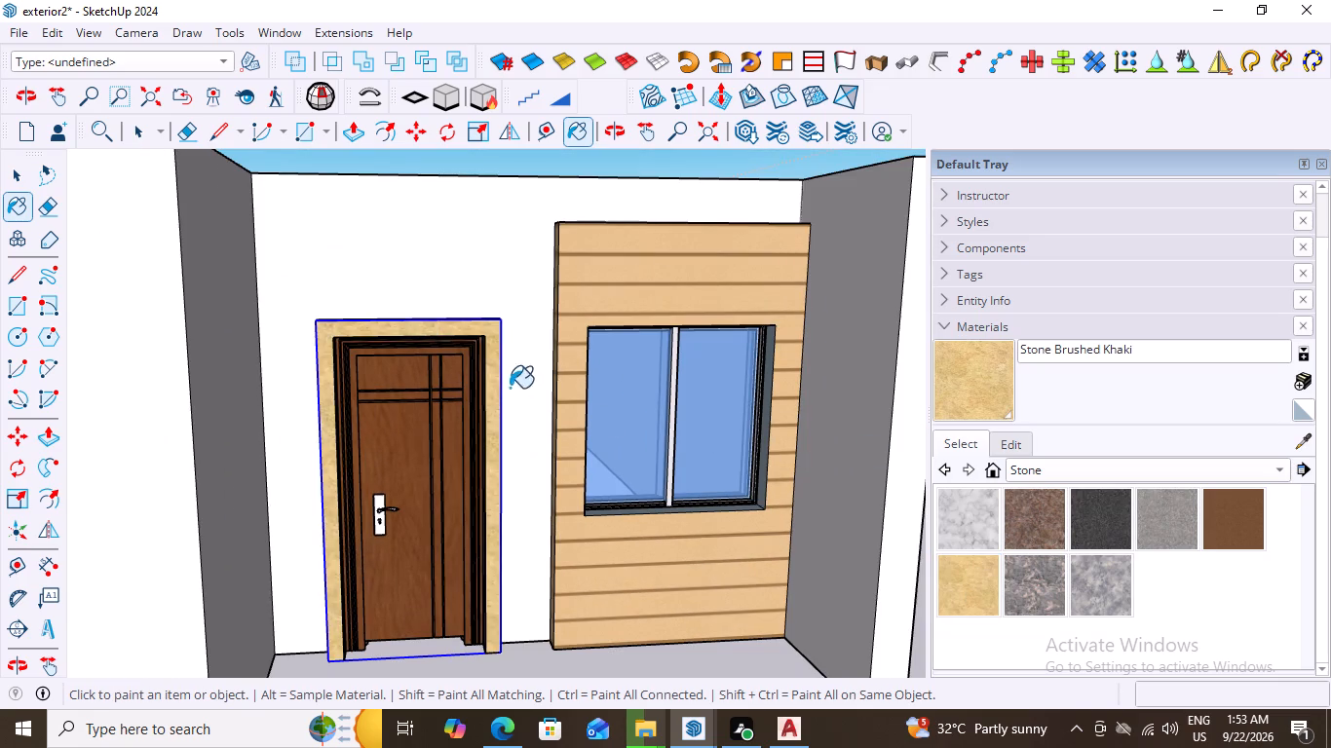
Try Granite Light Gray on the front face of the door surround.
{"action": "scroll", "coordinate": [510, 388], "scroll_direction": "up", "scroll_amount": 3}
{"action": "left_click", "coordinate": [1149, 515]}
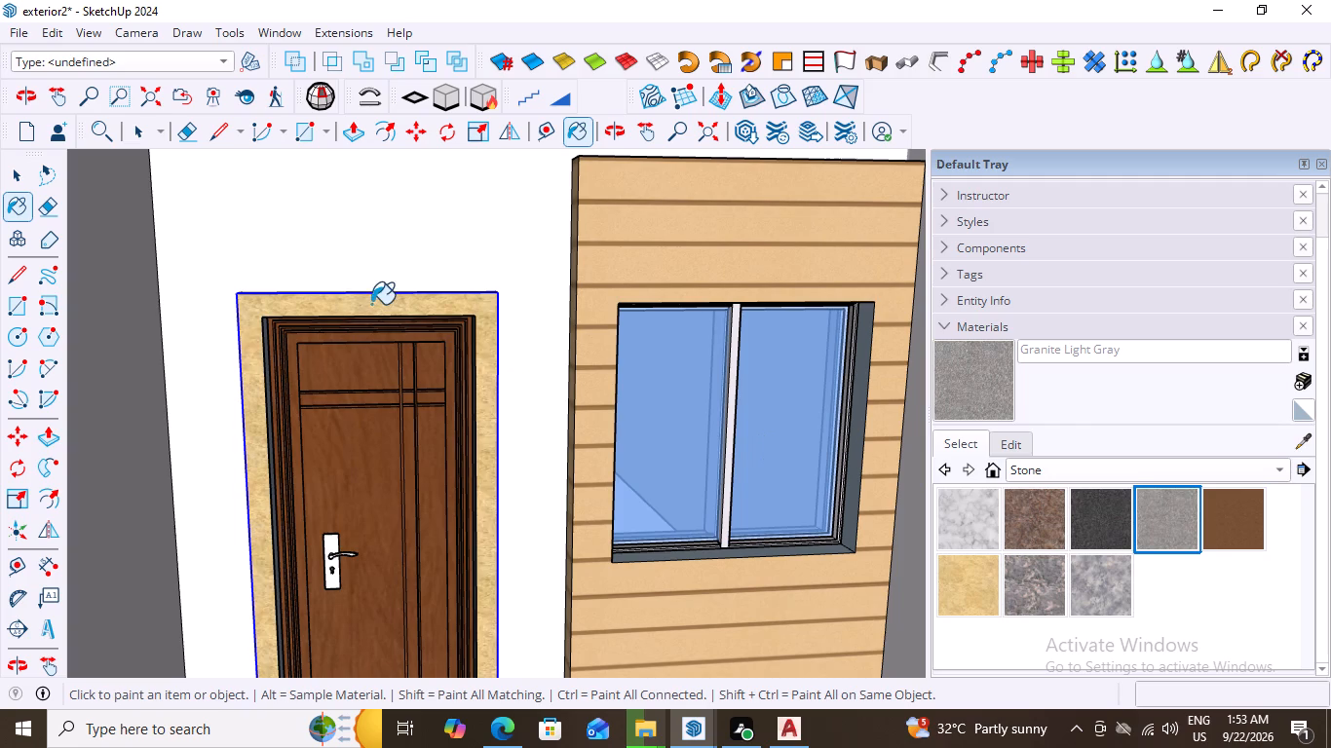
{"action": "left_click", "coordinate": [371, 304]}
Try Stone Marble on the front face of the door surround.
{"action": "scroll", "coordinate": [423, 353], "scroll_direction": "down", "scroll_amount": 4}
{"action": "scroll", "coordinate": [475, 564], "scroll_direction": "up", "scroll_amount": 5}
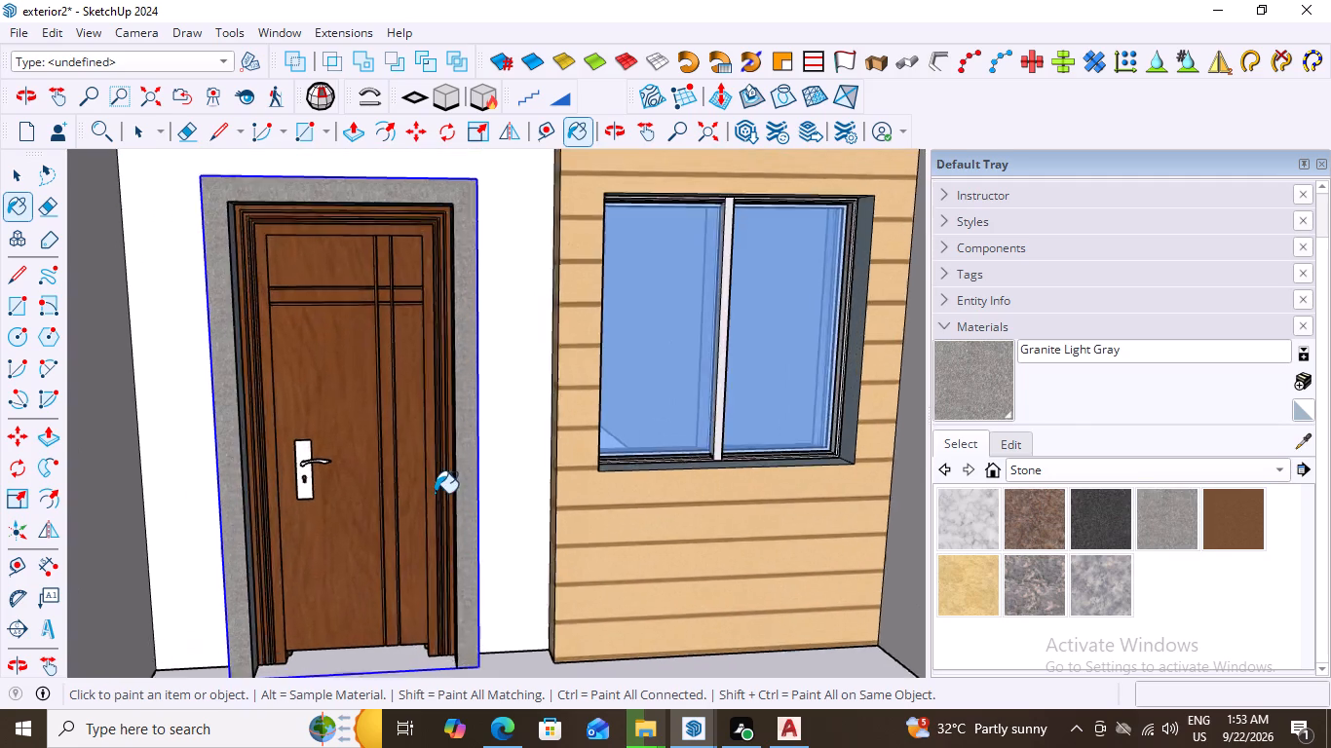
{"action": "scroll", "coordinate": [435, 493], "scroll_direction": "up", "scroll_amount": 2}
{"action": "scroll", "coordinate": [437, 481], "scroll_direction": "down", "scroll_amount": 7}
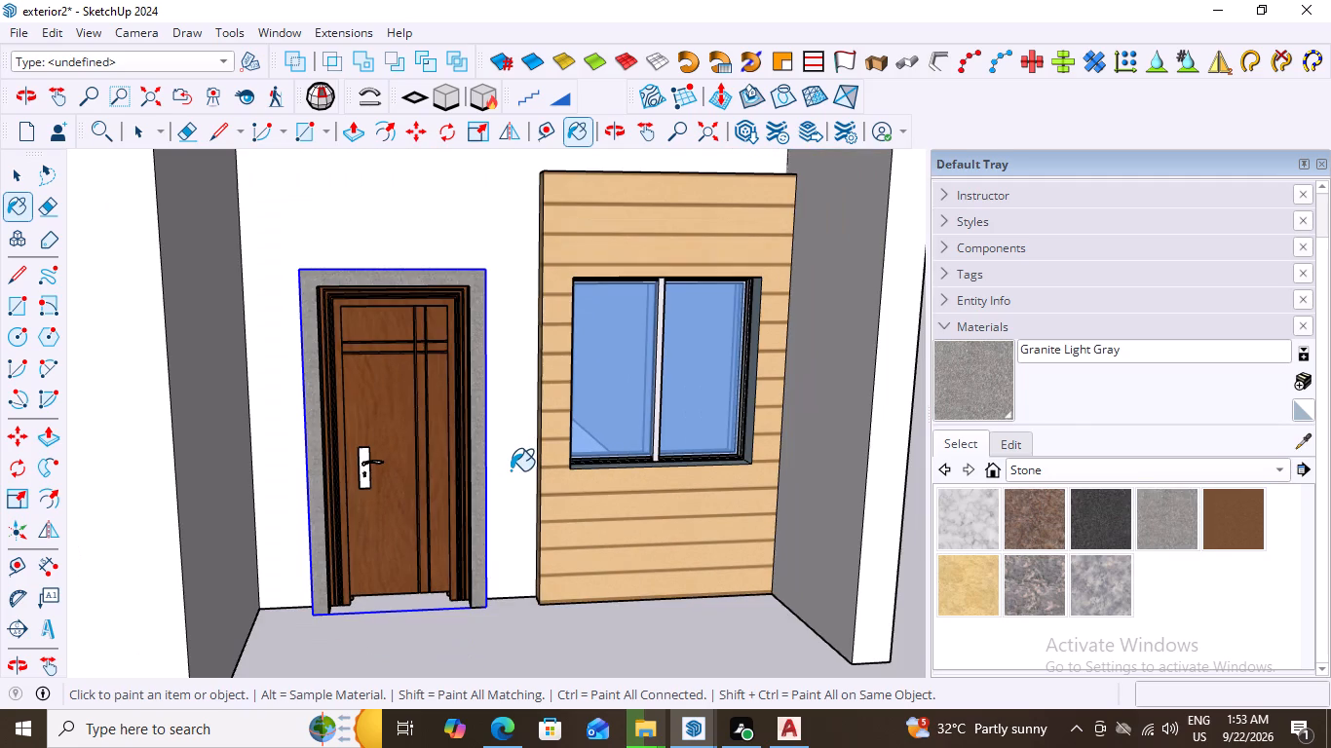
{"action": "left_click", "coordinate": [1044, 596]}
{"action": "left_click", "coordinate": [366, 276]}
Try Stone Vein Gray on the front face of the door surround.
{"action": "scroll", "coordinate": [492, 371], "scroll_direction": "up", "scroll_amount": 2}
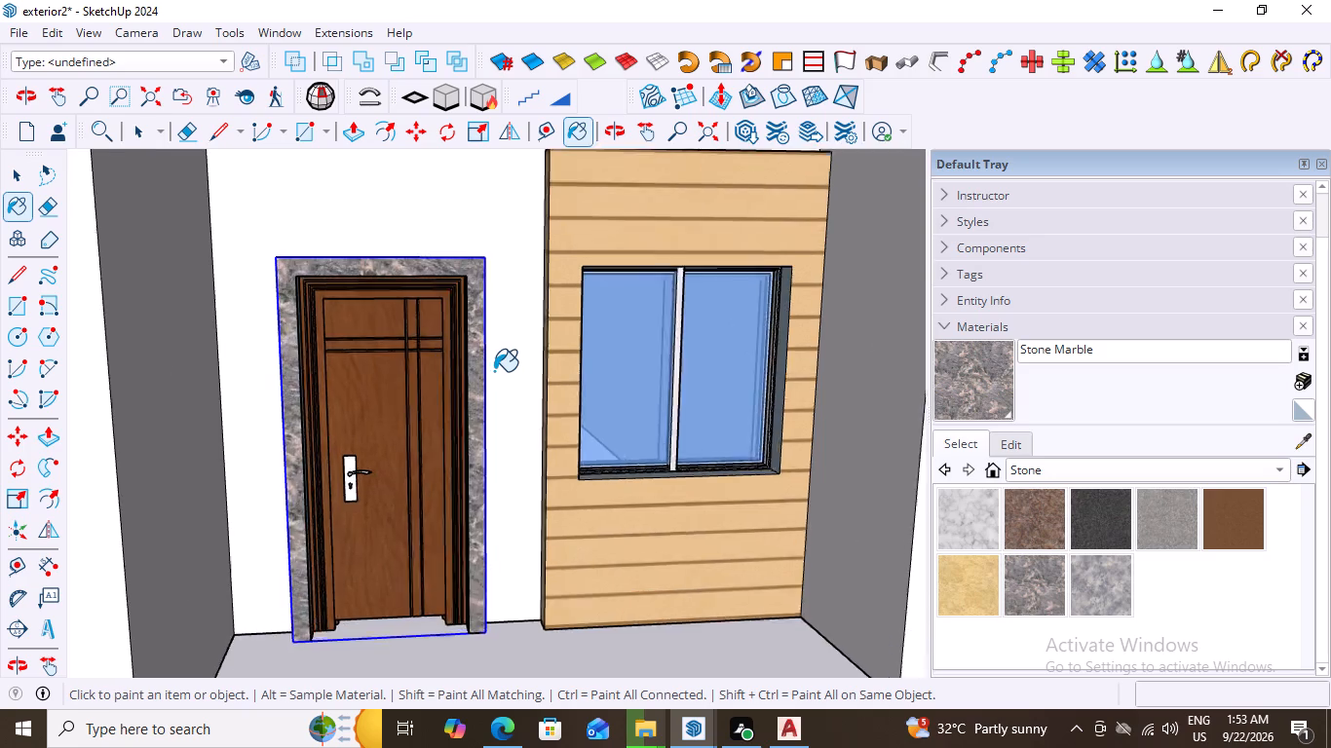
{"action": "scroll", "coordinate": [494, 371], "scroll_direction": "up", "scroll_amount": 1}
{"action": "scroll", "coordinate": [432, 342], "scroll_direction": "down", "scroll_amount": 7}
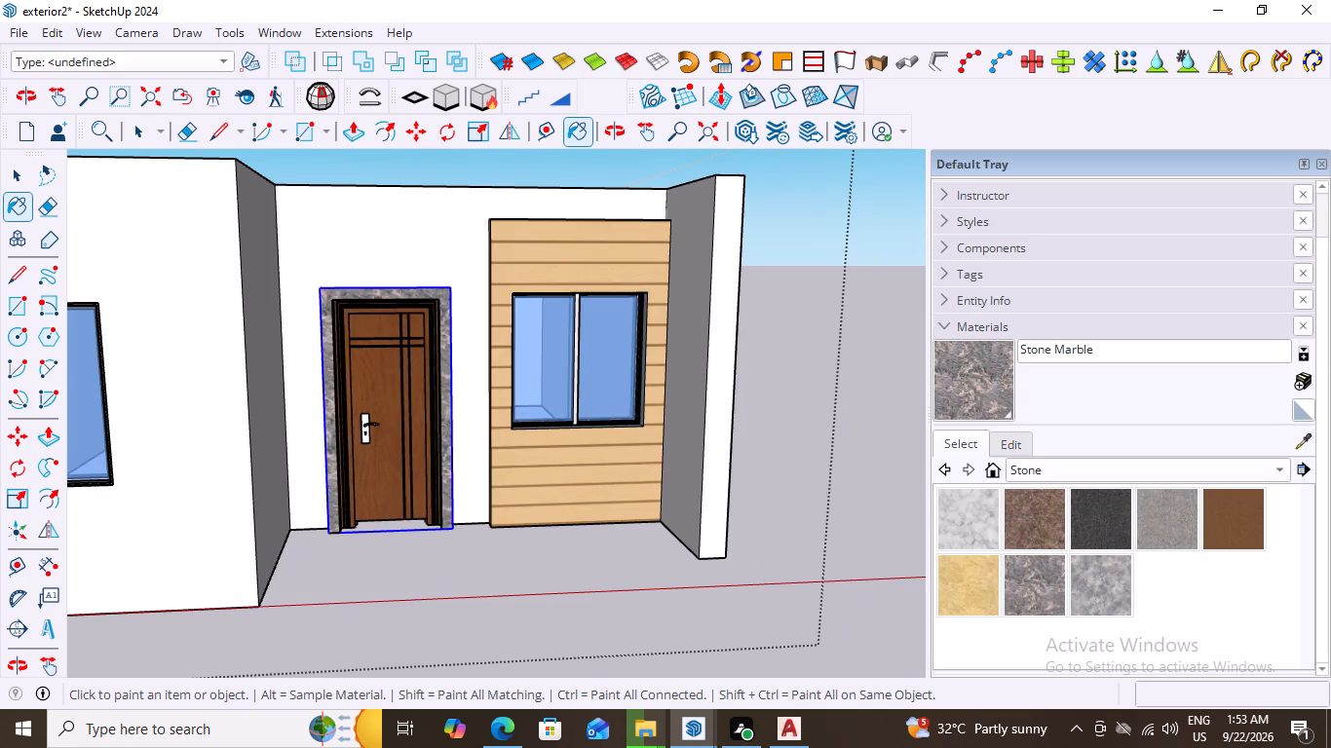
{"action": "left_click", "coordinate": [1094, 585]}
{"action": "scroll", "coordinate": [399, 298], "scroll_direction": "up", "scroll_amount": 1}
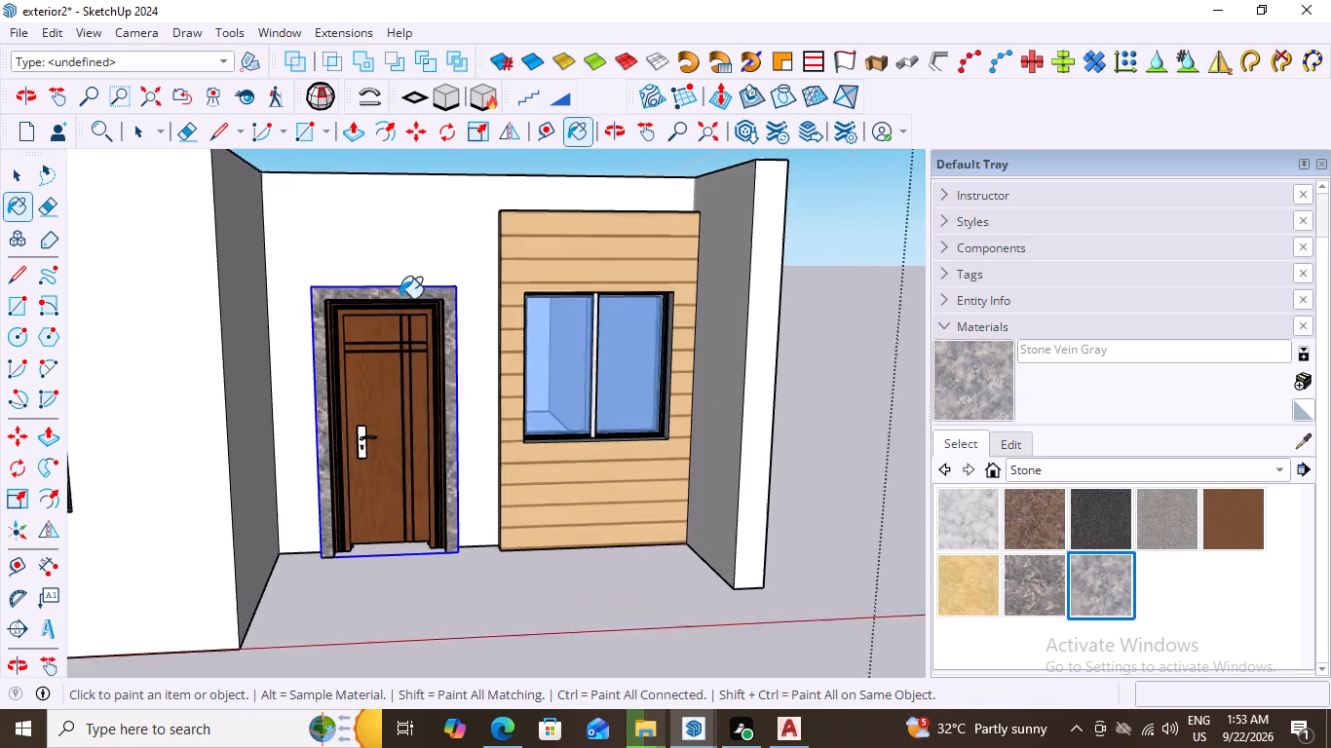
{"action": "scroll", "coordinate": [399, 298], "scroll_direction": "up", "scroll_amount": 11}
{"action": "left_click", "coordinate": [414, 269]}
Repaint the front face of the door surround with Granite Dark Gray and leave the Paint Bucket tool.
{"action": "scroll", "coordinate": [390, 312], "scroll_direction": "down", "scroll_amount": 4}
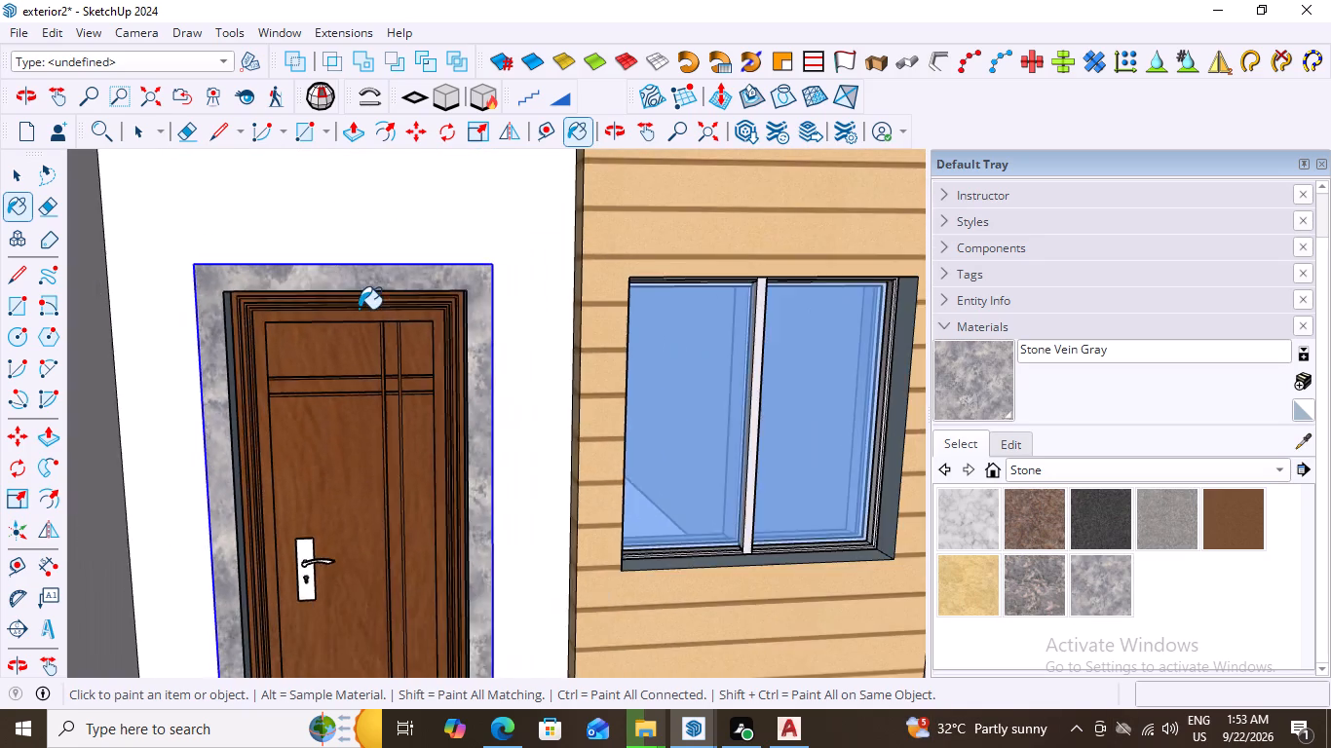
{"action": "scroll", "coordinate": [359, 309], "scroll_direction": "down", "scroll_amount": 3}
{"action": "left_click", "coordinate": [1111, 529]}
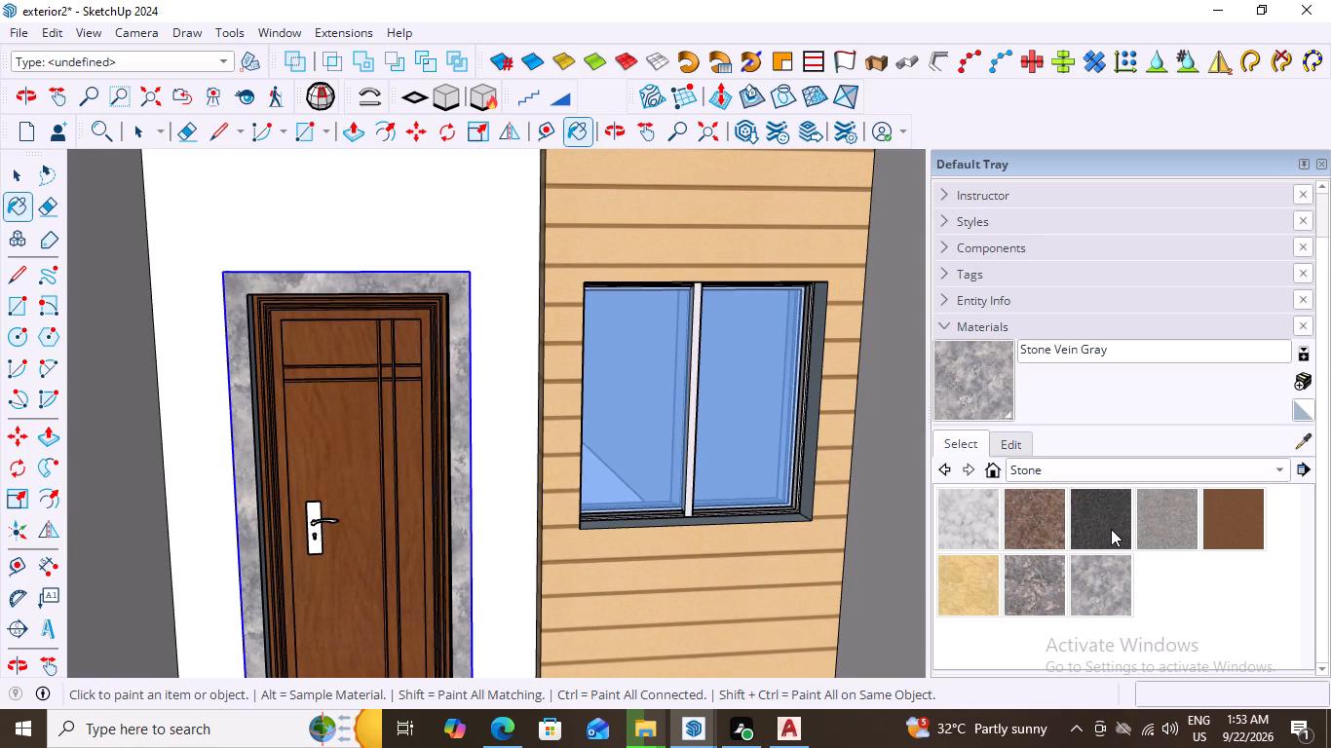
{"action": "scroll", "coordinate": [455, 319], "scroll_direction": "up", "scroll_amount": 3}
{"action": "left_click", "coordinate": [416, 272]}
{"action": "scroll", "coordinate": [461, 300], "scroll_direction": "down", "scroll_amount": 12}
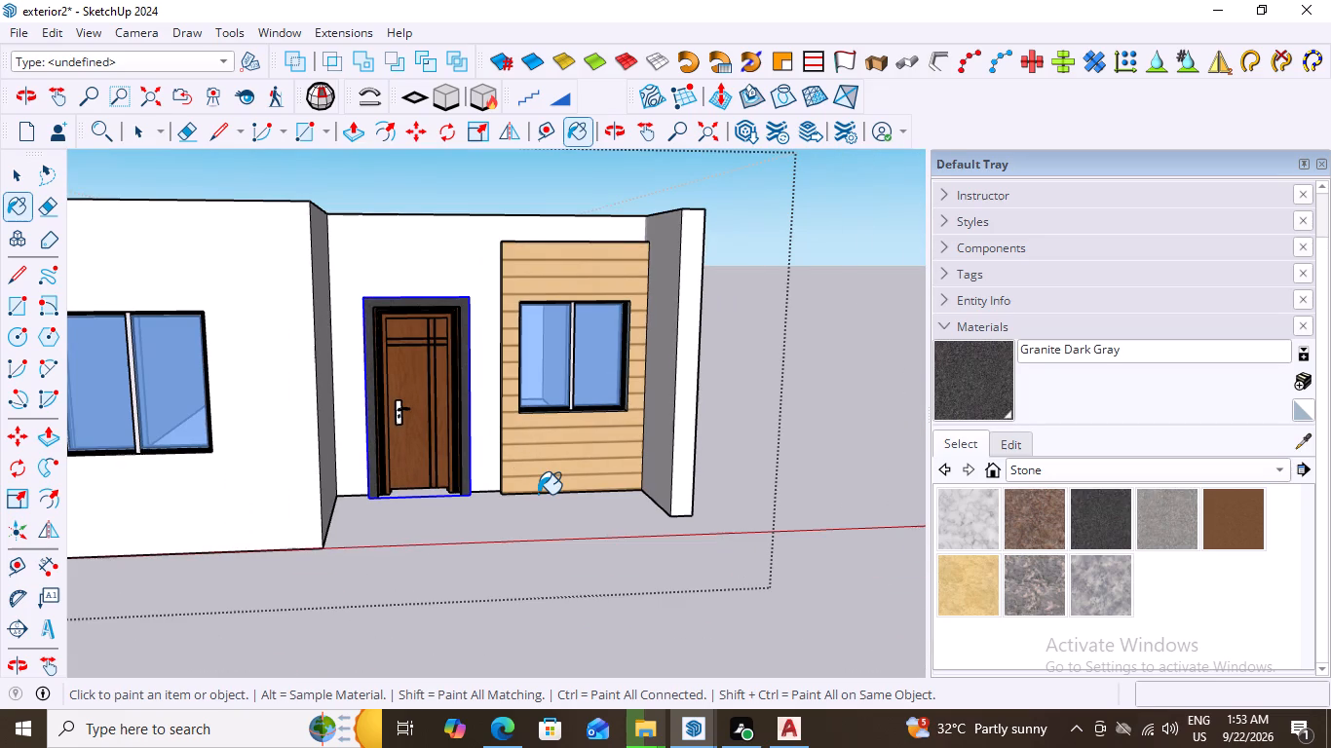
{"action": "key", "text": "space"}
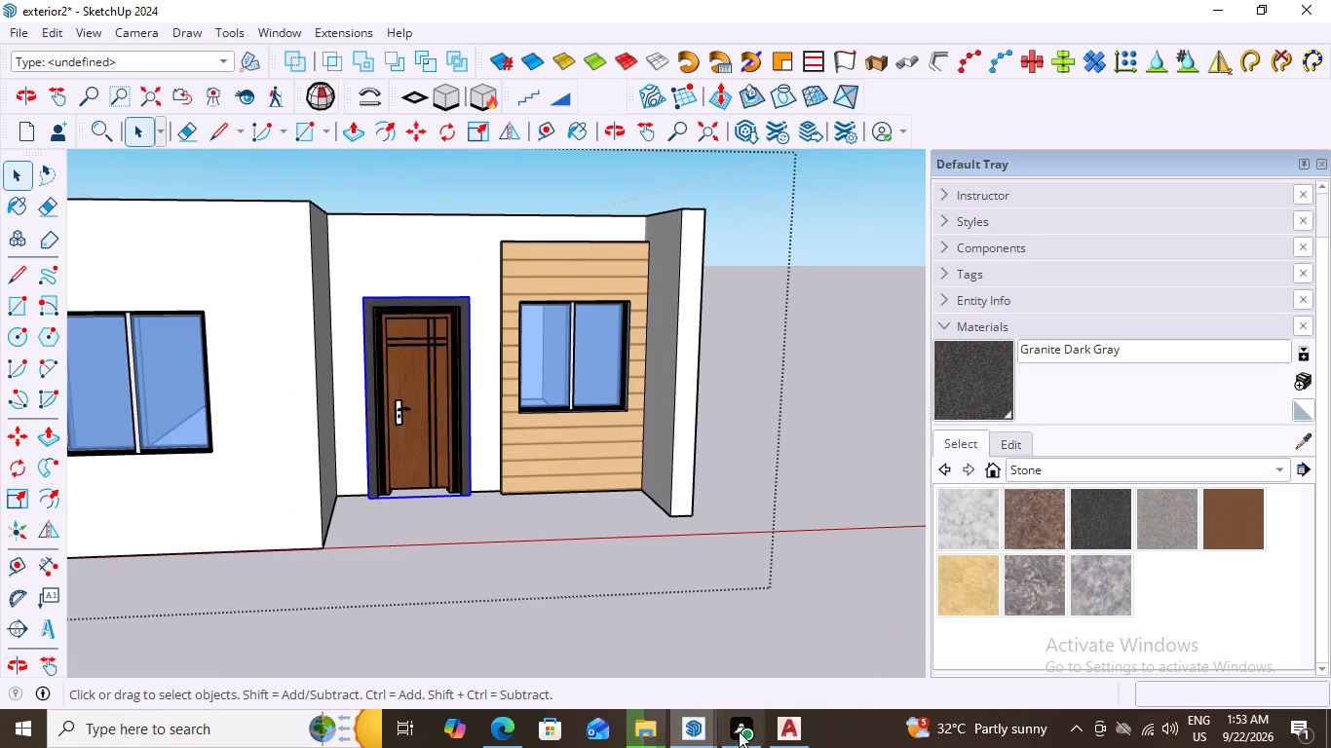
Switch to Windows Explorer to check the progress of the file copy to the USB drive, and return to SketchUp.
{"action": "left_click", "coordinate": [643, 726]}
{"action": "left_click", "coordinate": [693, 642]}
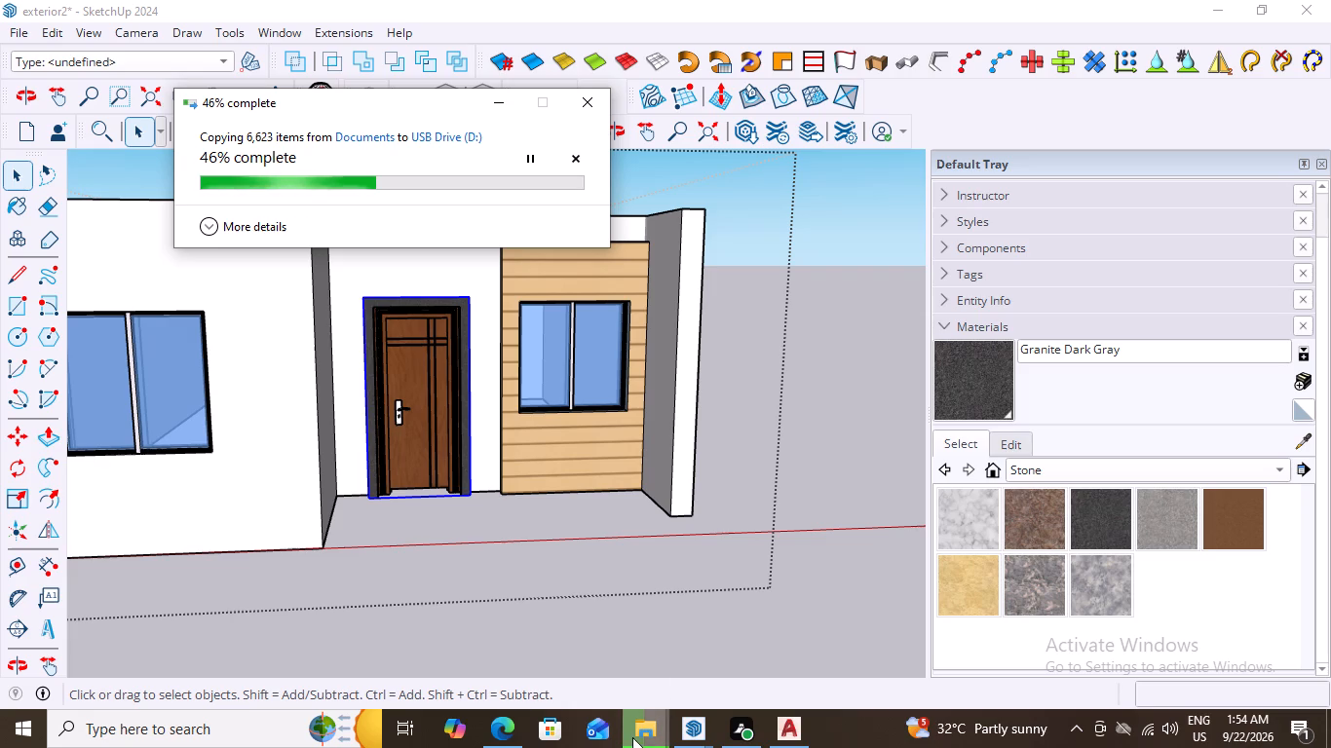
{"action": "left_click", "coordinate": [693, 726]}
{"action": "left_click", "coordinate": [766, 668]}
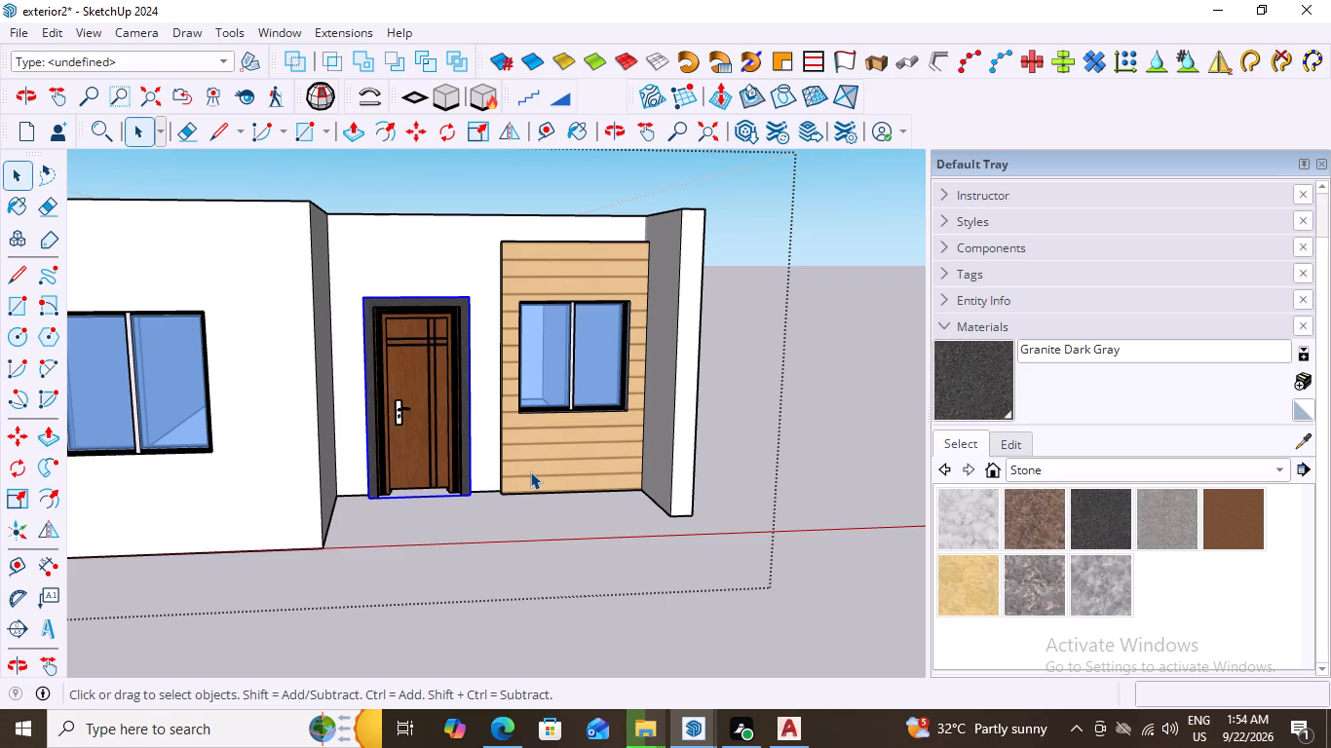
Paint the top face of the door surround with Granite Dark Gray.
{"action": "scroll", "coordinate": [388, 345], "scroll_direction": "up", "scroll_amount": 8}
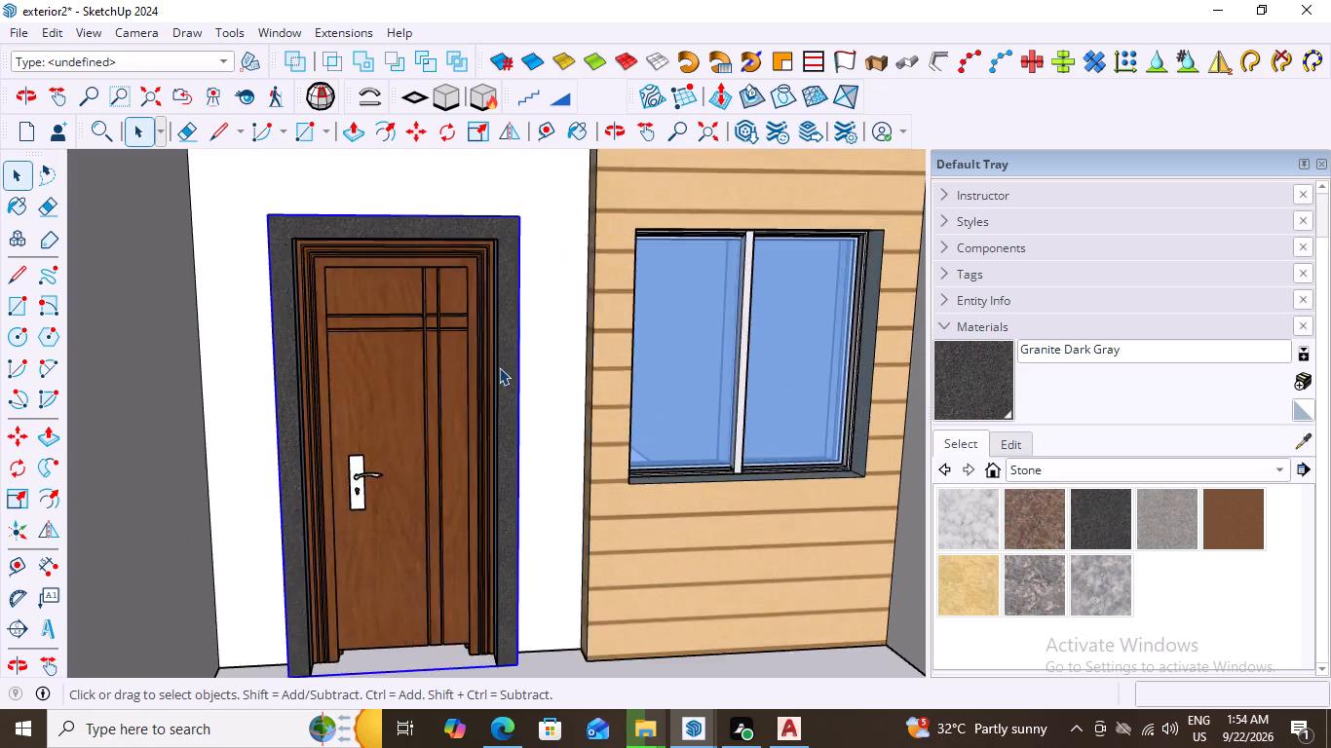
{"action": "scroll", "coordinate": [499, 367], "scroll_direction": "up", "scroll_amount": 4}
{"action": "scroll", "coordinate": [451, 359], "scroll_direction": "down", "scroll_amount": 4}
{"action": "middle_click_drag", "start_coordinate": [437, 368], "coordinate": [469, 550]}
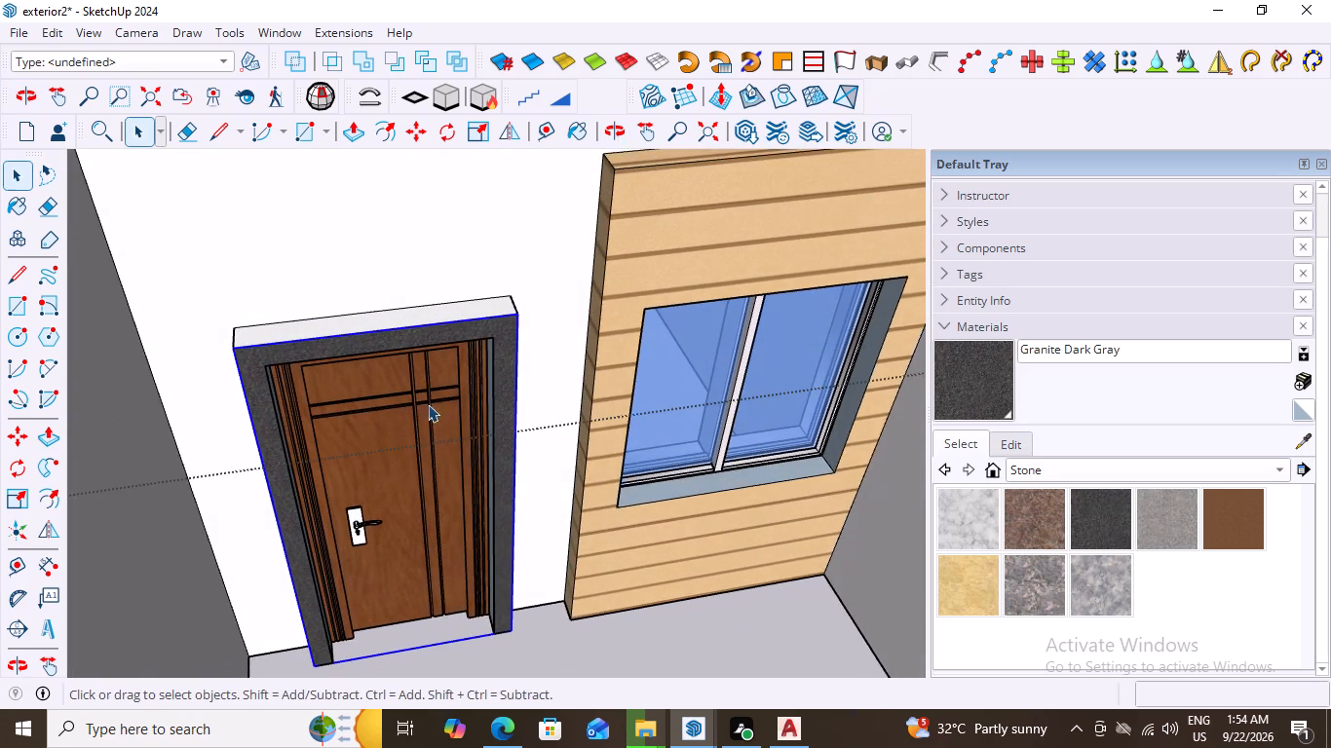
{"action": "scroll", "coordinate": [399, 304], "scroll_direction": "up", "scroll_amount": 1}
{"action": "left_click", "coordinate": [967, 371]}
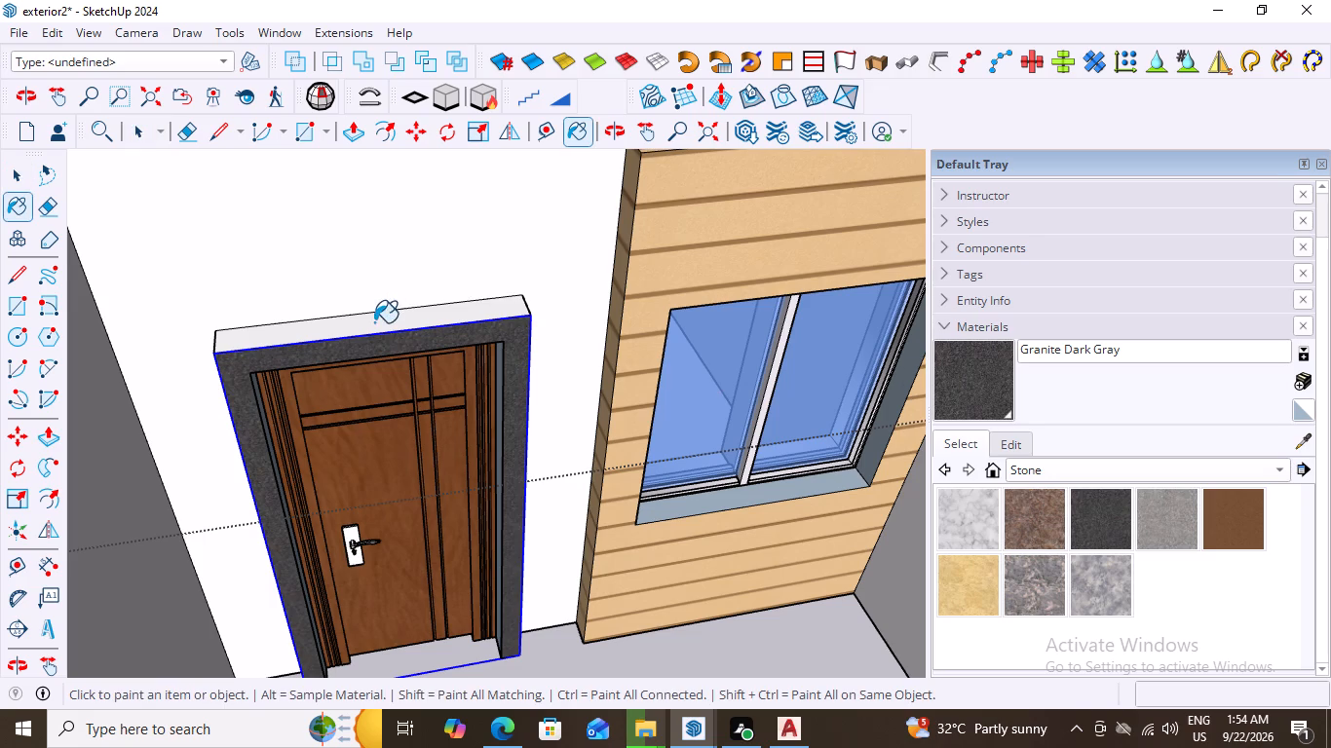
{"action": "left_click", "coordinate": [374, 322]}
Paint the outer side face of the door surround nearest the wood cladding with Granite Dark Gray.
{"action": "scroll", "coordinate": [373, 358], "scroll_direction": "down", "scroll_amount": 5}
{"action": "middle_click_drag", "start_coordinate": [415, 445], "coordinate": [314, 401]}
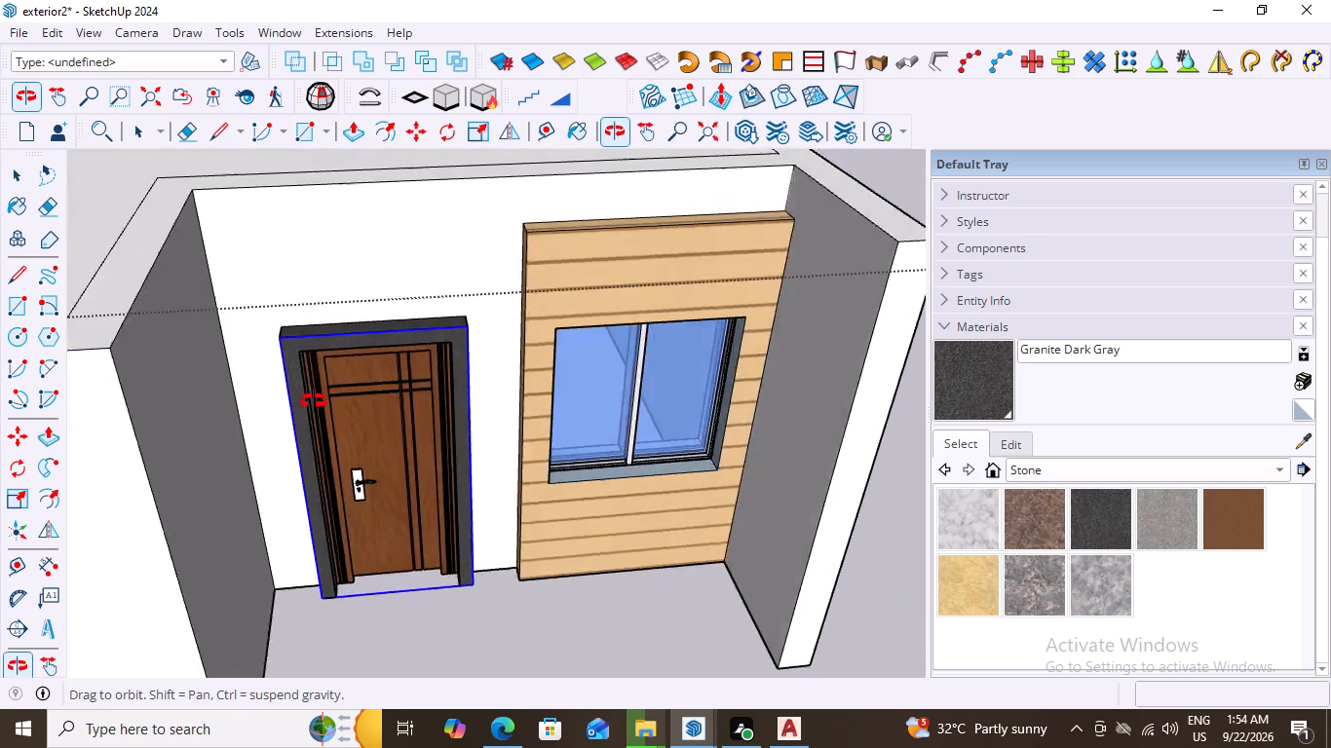
{"action": "middle_click_drag", "start_coordinate": [314, 401], "coordinate": [172, 389]}
{"action": "scroll", "coordinate": [437, 464], "scroll_direction": "up", "scroll_amount": 6}
{"action": "left_click", "coordinate": [453, 452]}
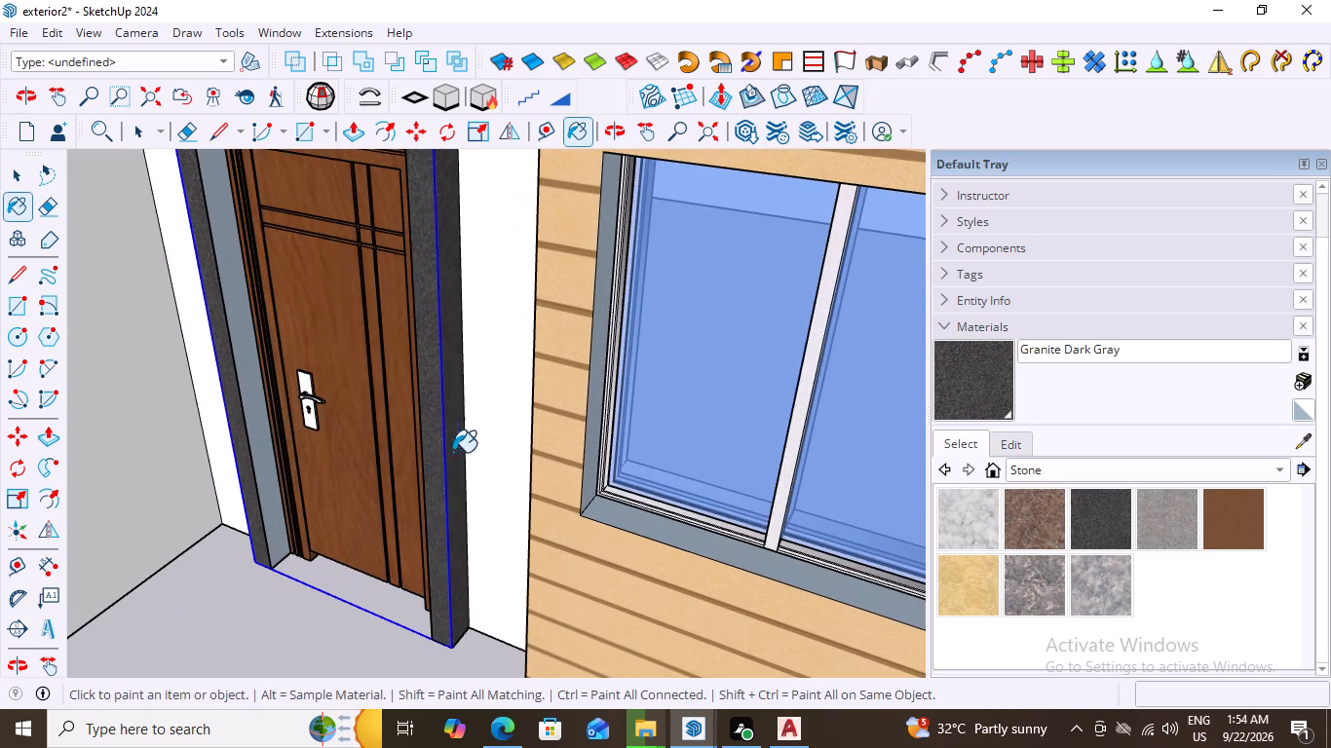
Paint the outer side face of the door surround farthest from the wood cladding with Granite Dark Gray.
{"action": "scroll", "coordinate": [318, 505], "scroll_direction": "down", "scroll_amount": 5}
{"action": "middle_click_drag", "start_coordinate": [319, 504], "coordinate": [667, 527]}
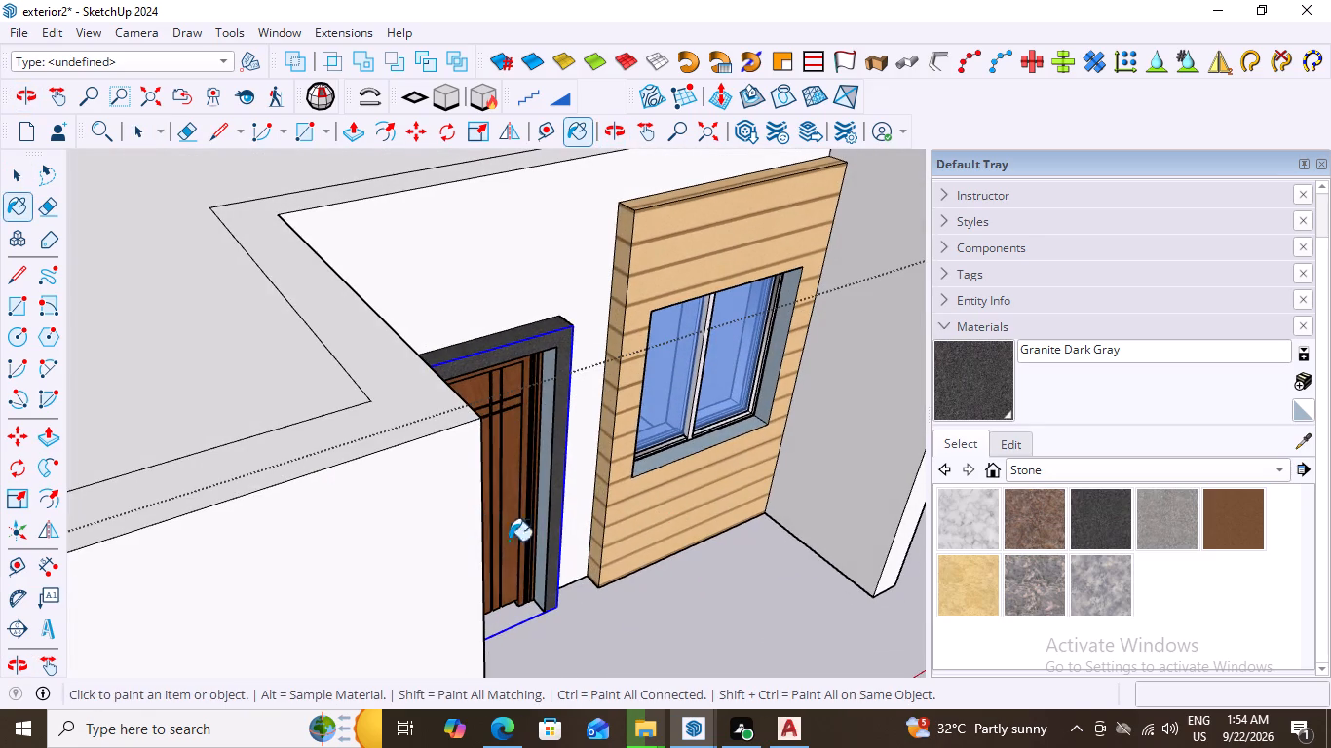
{"action": "middle_click_drag", "start_coordinate": [623, 525], "coordinate": [518, 515]}
{"action": "scroll", "coordinate": [299, 539], "scroll_direction": "up", "scroll_amount": 10}
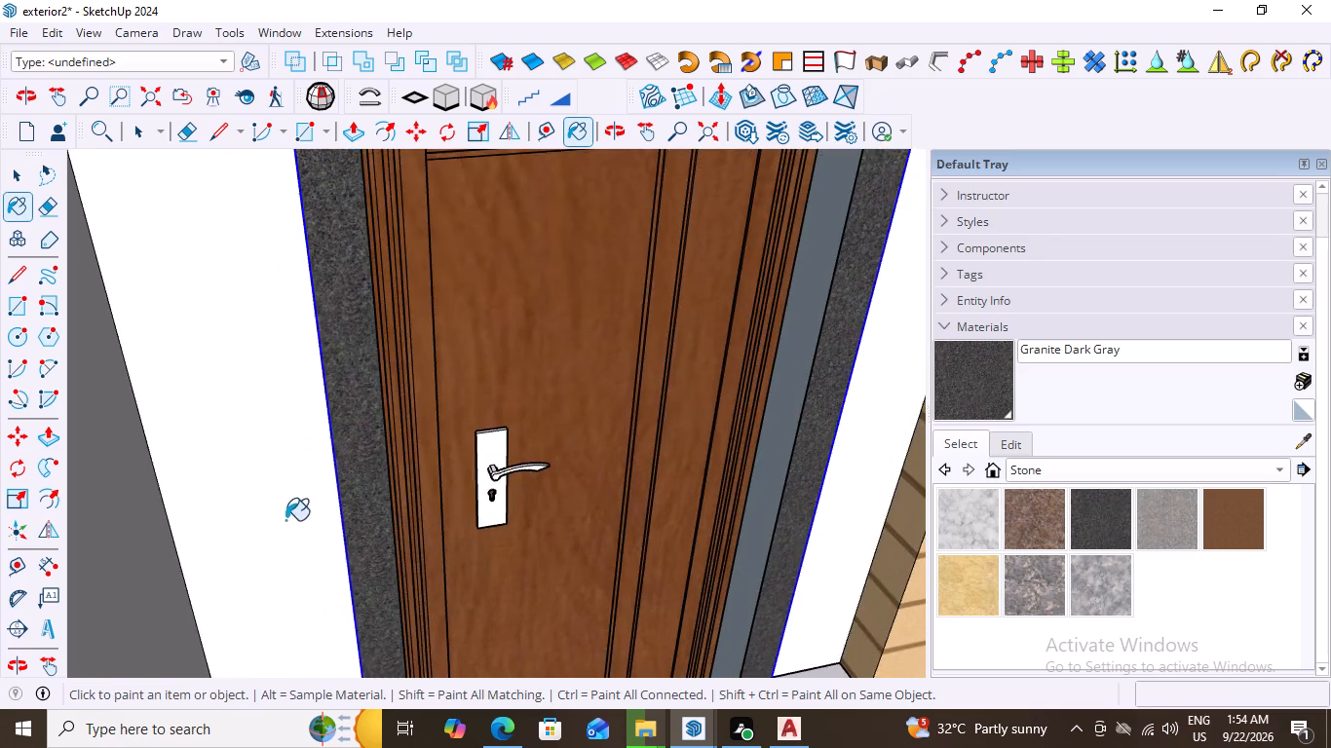
{"action": "middle_click_drag", "start_coordinate": [290, 521], "coordinate": [414, 544]}
{"action": "scroll", "coordinate": [382, 526], "scroll_direction": "down", "scroll_amount": 15}
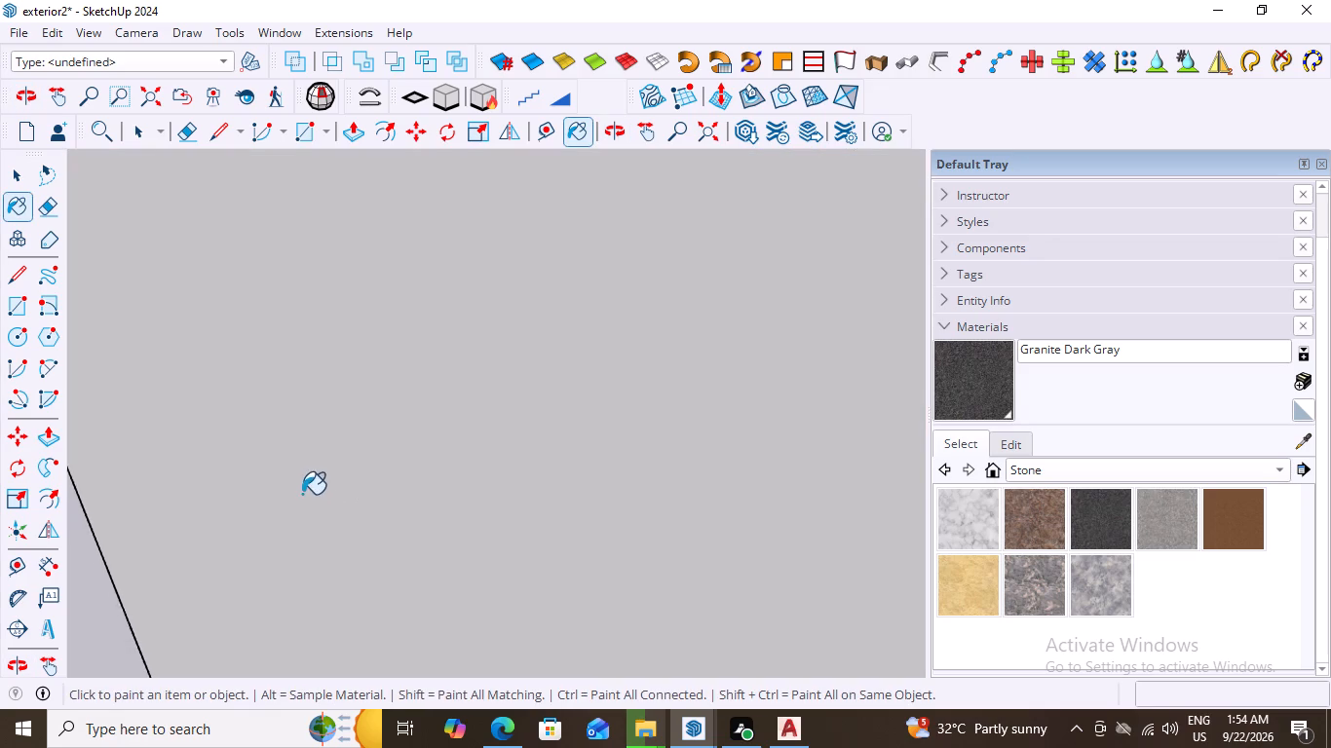
{"action": "scroll", "coordinate": [302, 494], "scroll_direction": "down", "scroll_amount": 20}
{"action": "scroll", "coordinate": [302, 494], "scroll_direction": "down", "scroll_amount": 19}
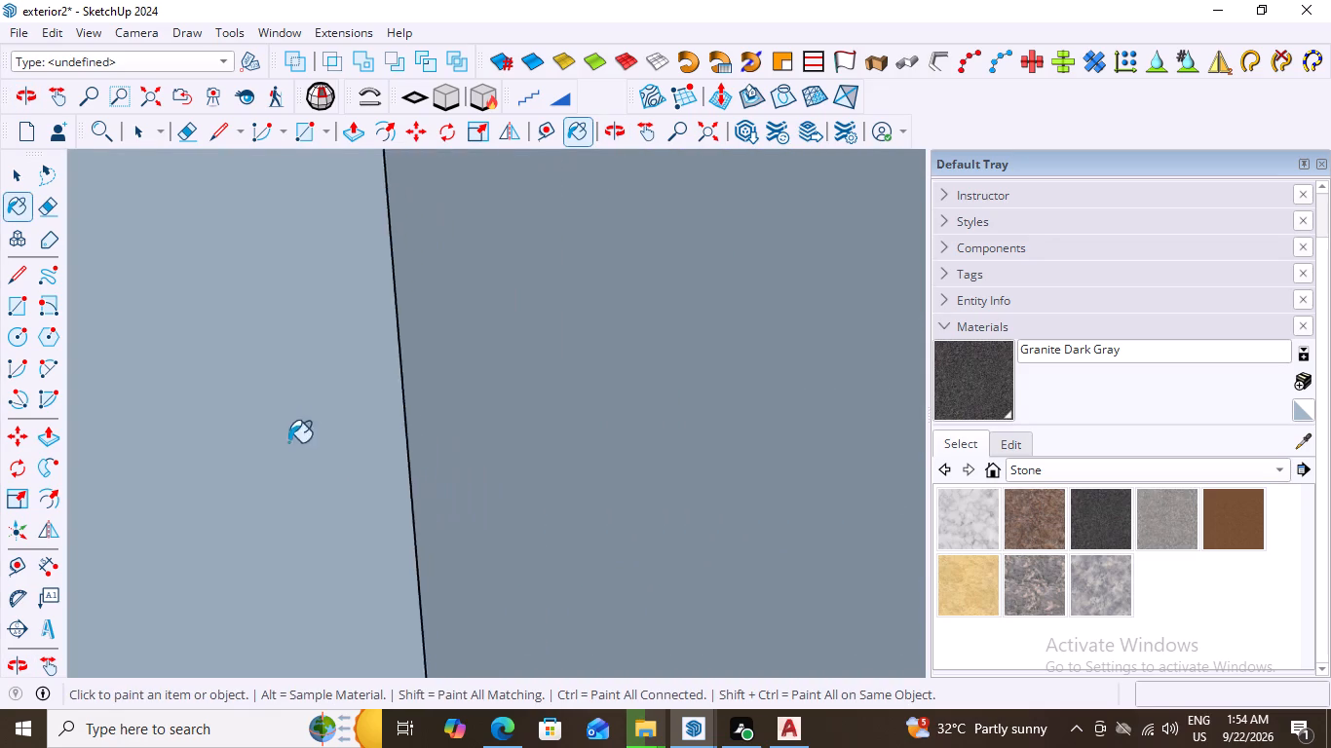
{"action": "scroll", "coordinate": [288, 442], "scroll_direction": "down", "scroll_amount": 7}
{"action": "scroll", "coordinate": [375, 430], "scroll_direction": "down", "scroll_amount": 20}
{"action": "scroll", "coordinate": [375, 430], "scroll_direction": "down", "scroll_amount": 8}
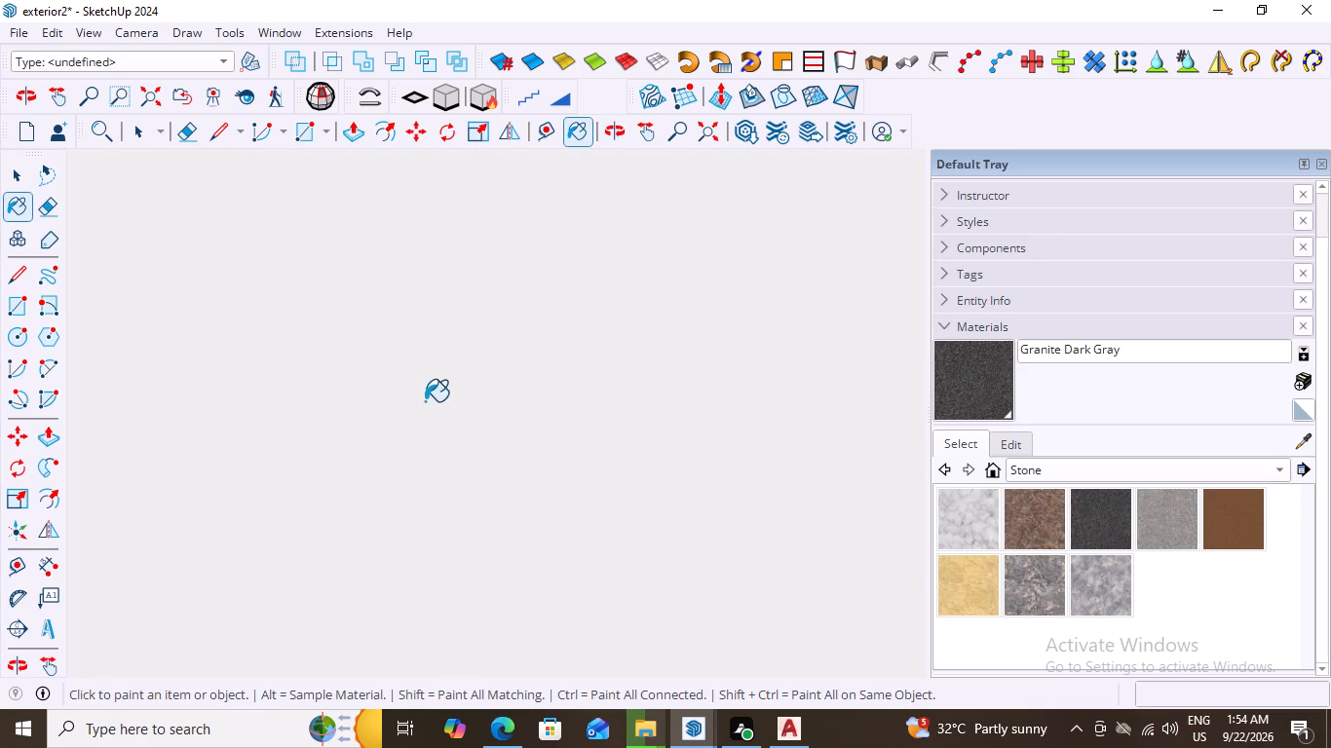
{"action": "scroll", "coordinate": [425, 401], "scroll_direction": "down", "scroll_amount": 18}
{"action": "scroll", "coordinate": [481, 488], "scroll_direction": "down", "scroll_amount": 4}
{"action": "middle_click_drag", "start_coordinate": [952, 484], "coordinate": [670, 500]}
{"action": "middle_click_drag", "start_coordinate": [847, 481], "coordinate": [662, 500]}
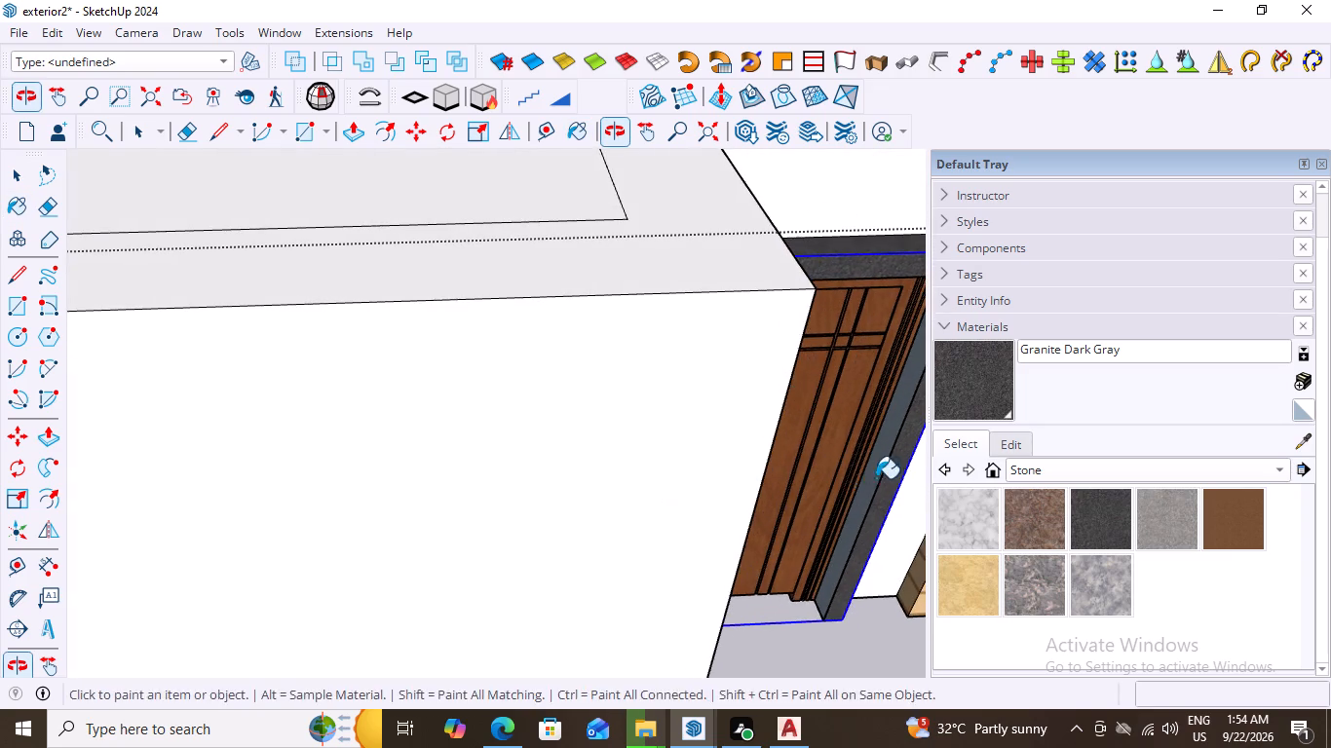
{"action": "middle_click_drag", "start_coordinate": [876, 478], "coordinate": [800, 468]}
{"action": "scroll", "coordinate": [629, 377], "scroll_direction": "up", "scroll_amount": 7}
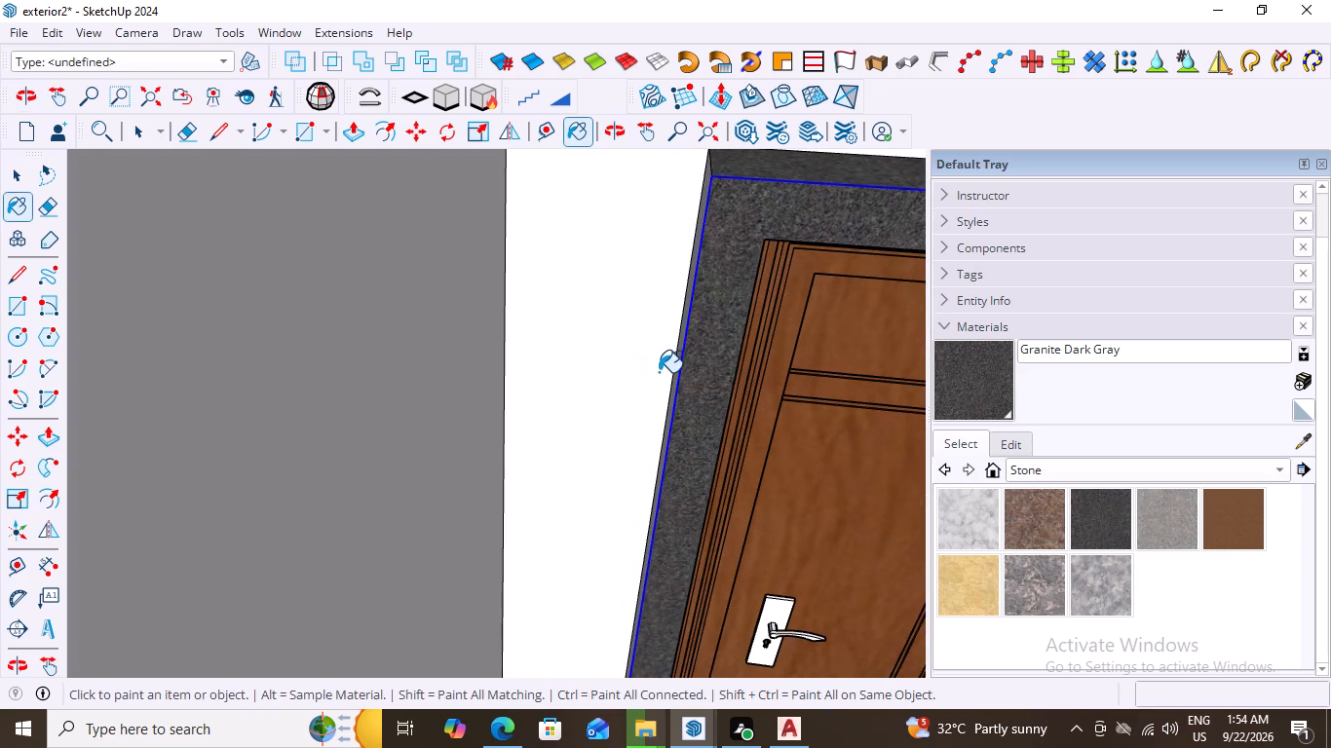
{"action": "middle_click_drag", "start_coordinate": [675, 417], "coordinate": [721, 445]}
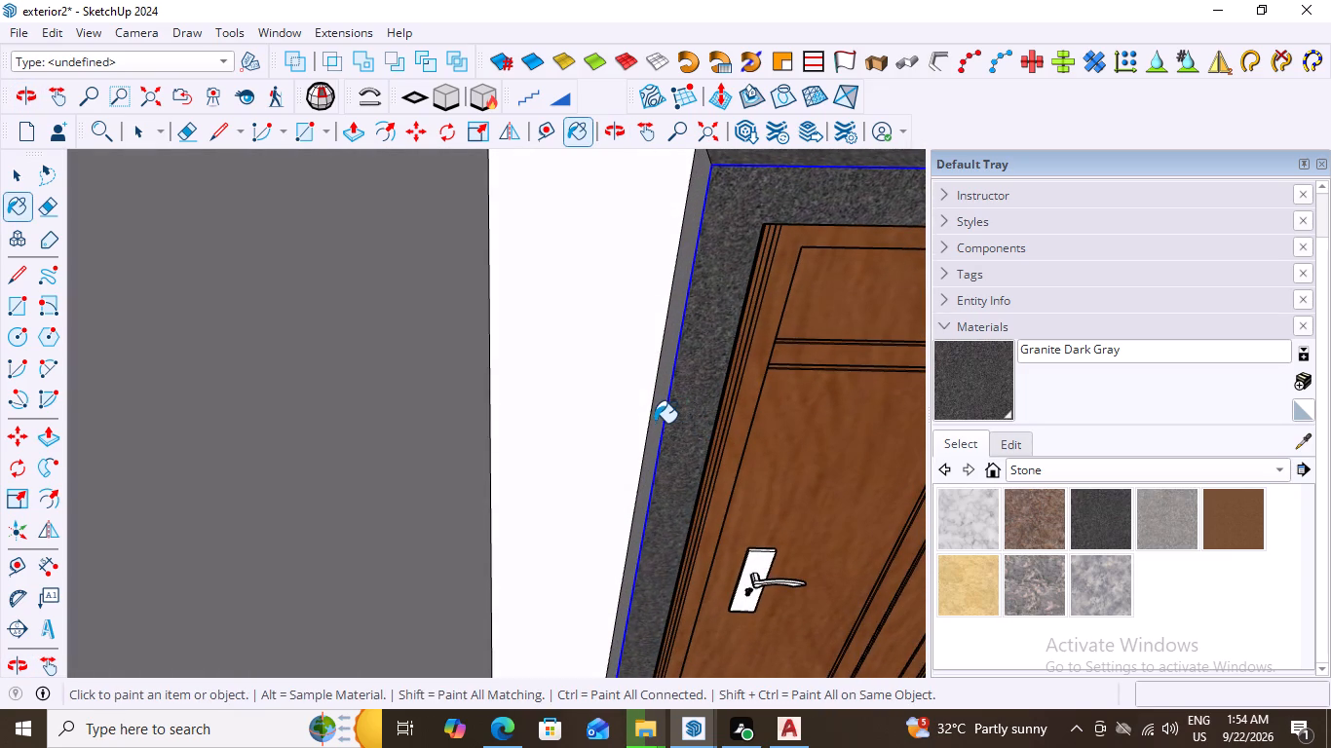
{"action": "left_click", "coordinate": [654, 423]}
{"action": "scroll", "coordinate": [771, 447], "scroll_direction": "down", "scroll_amount": 20}
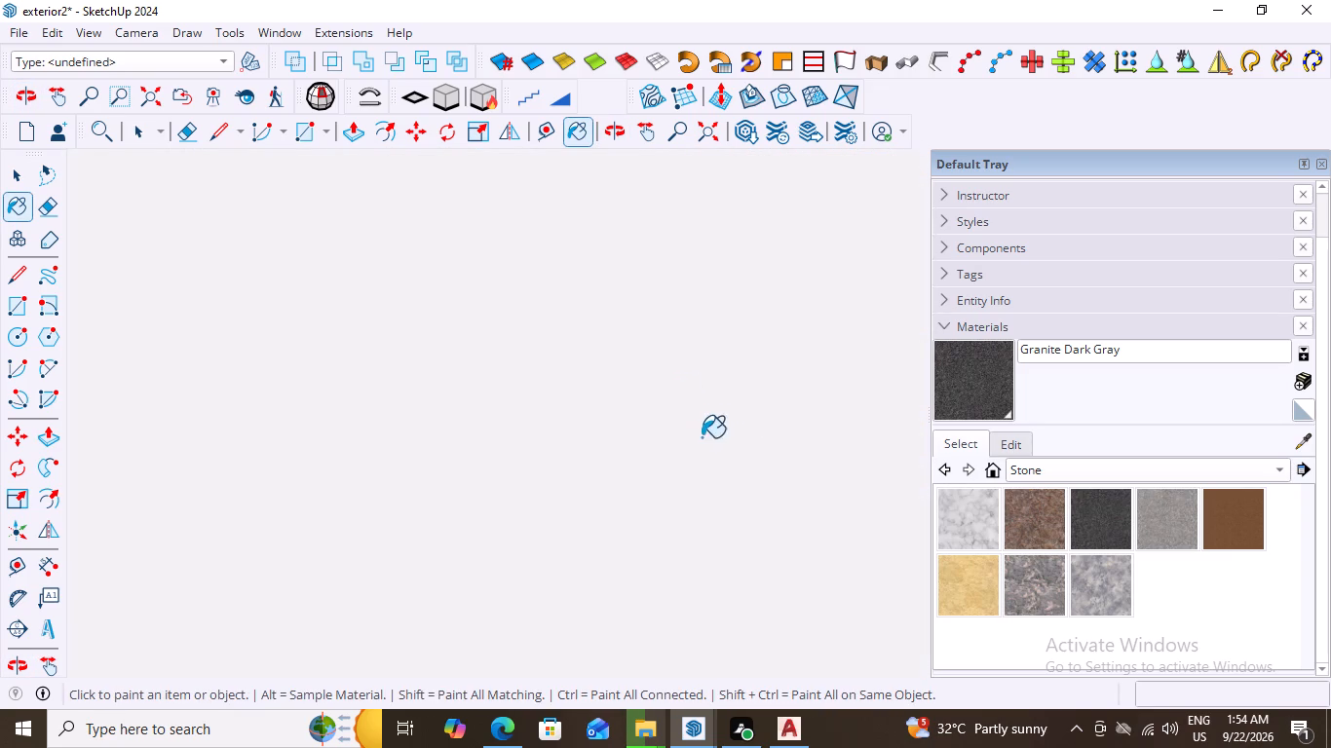
Leave the Paint tool and deselect the door surround.
{"action": "scroll", "coordinate": [702, 437], "scroll_direction": "down", "scroll_amount": 20}
{"action": "scroll", "coordinate": [702, 437], "scroll_direction": "down", "scroll_amount": 15}
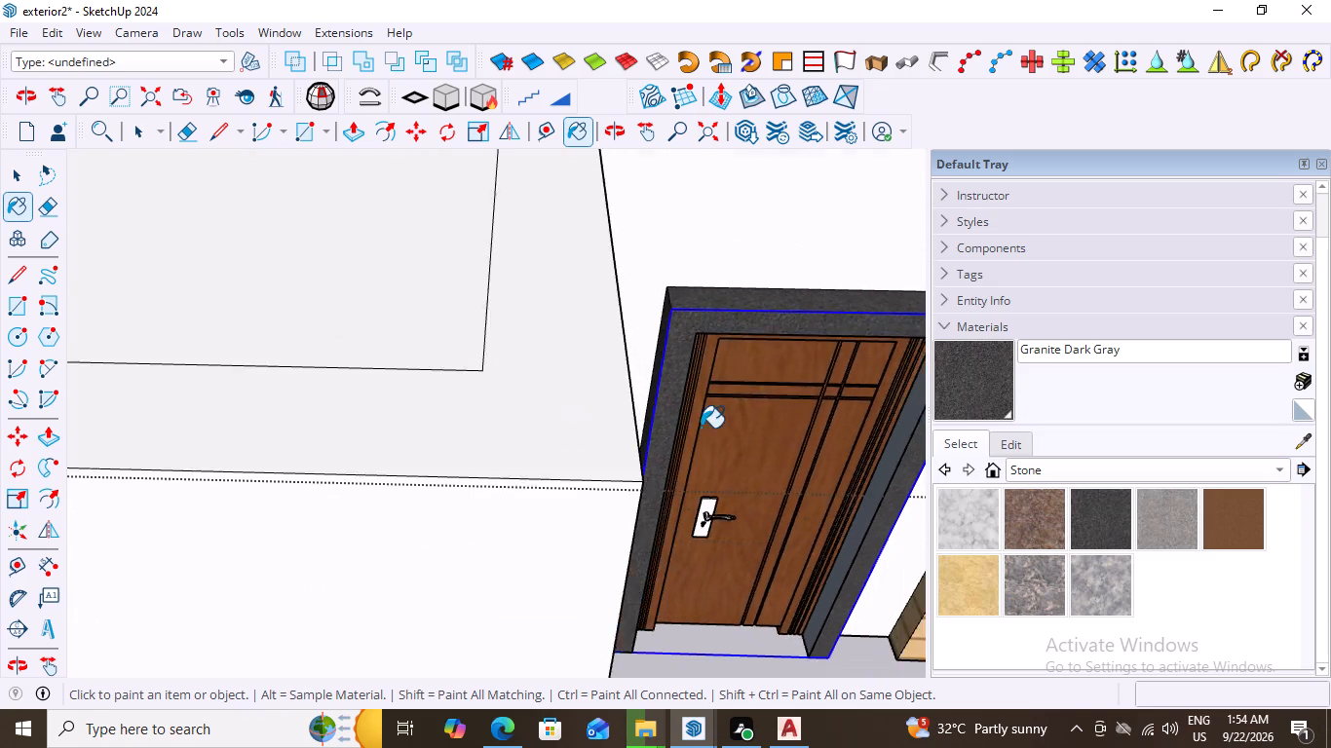
{"action": "scroll", "coordinate": [701, 428], "scroll_direction": "down", "scroll_amount": 12}
{"action": "middle_click_drag", "start_coordinate": [807, 556], "coordinate": [761, 467]}
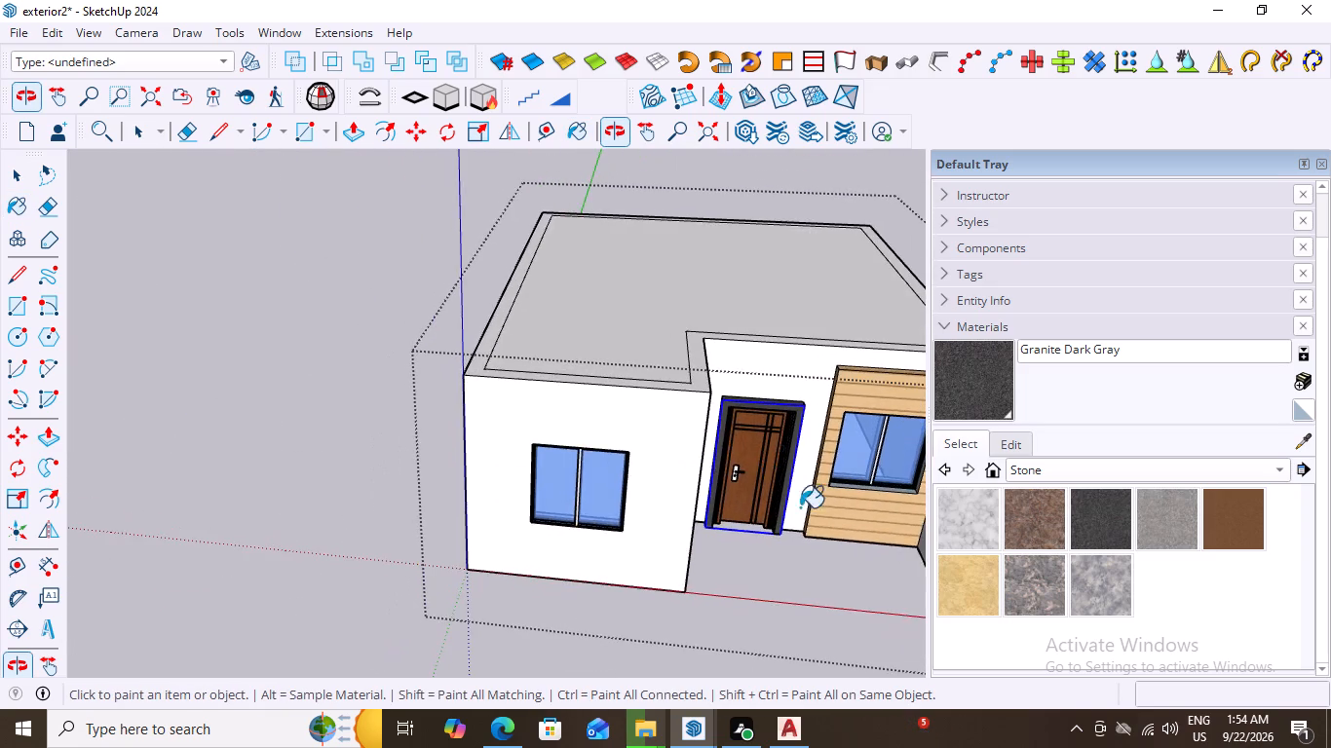
{"action": "scroll", "coordinate": [848, 555], "scroll_direction": "up", "scroll_amount": 8}
{"action": "key", "text": "space"}
{"action": "left_click", "coordinate": [673, 580]}
Examine the front facade with the stone door surround, wood cladding and windows from several distances and angles.
{"action": "scroll", "coordinate": [664, 565], "scroll_direction": "down", "scroll_amount": 2}
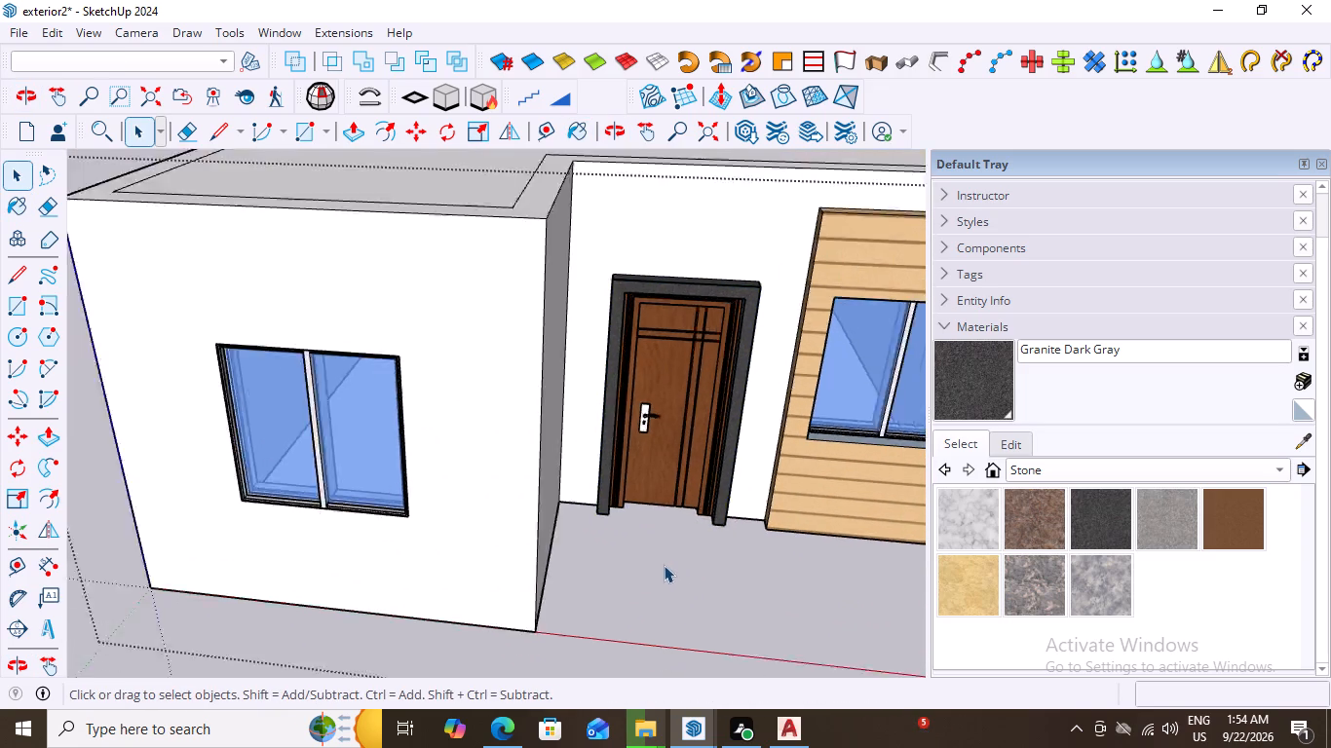
{"action": "scroll", "coordinate": [664, 565], "scroll_direction": "down", "scroll_amount": 9}
{"action": "middle_click_drag", "start_coordinate": [823, 620], "coordinate": [804, 505]}
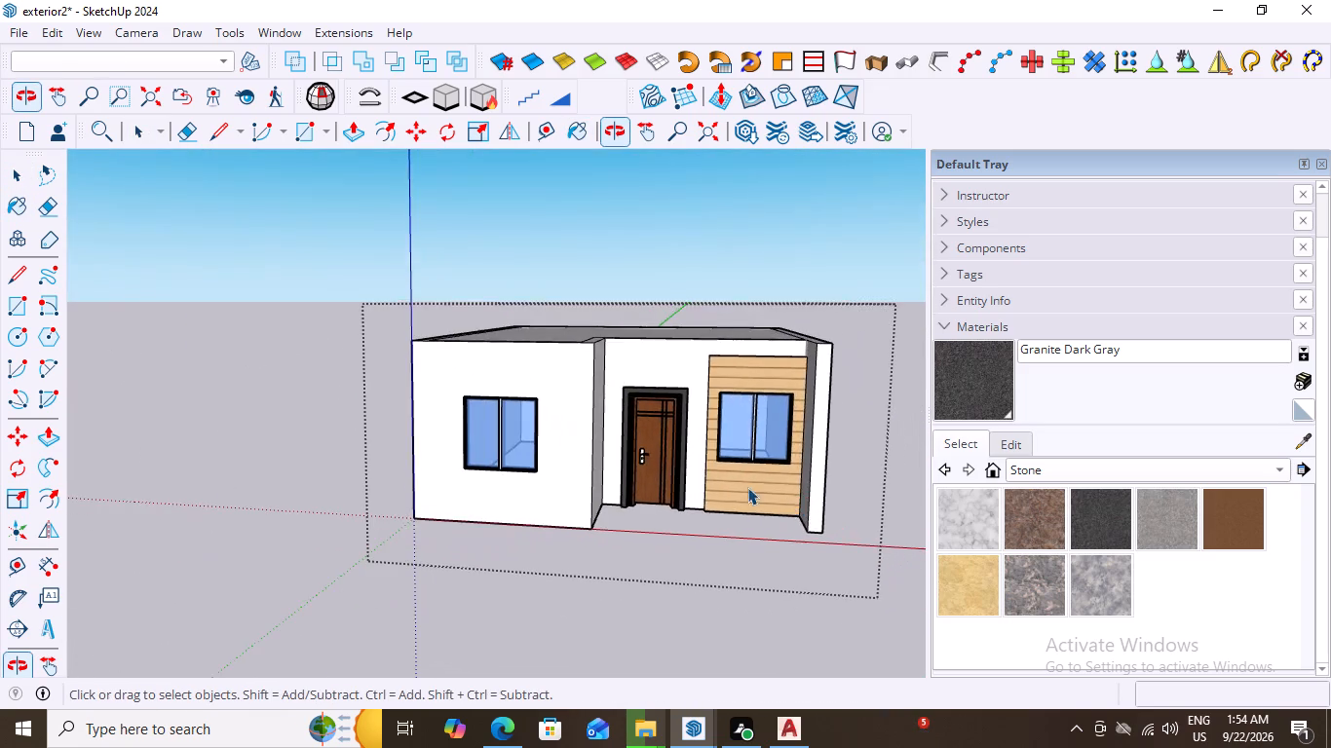
{"action": "scroll", "coordinate": [631, 428], "scroll_direction": "up", "scroll_amount": 7}
{"action": "middle_click_drag", "start_coordinate": [688, 545], "coordinate": [726, 565]}
{"action": "scroll", "coordinate": [726, 565], "scroll_direction": "up", "scroll_amount": 1}
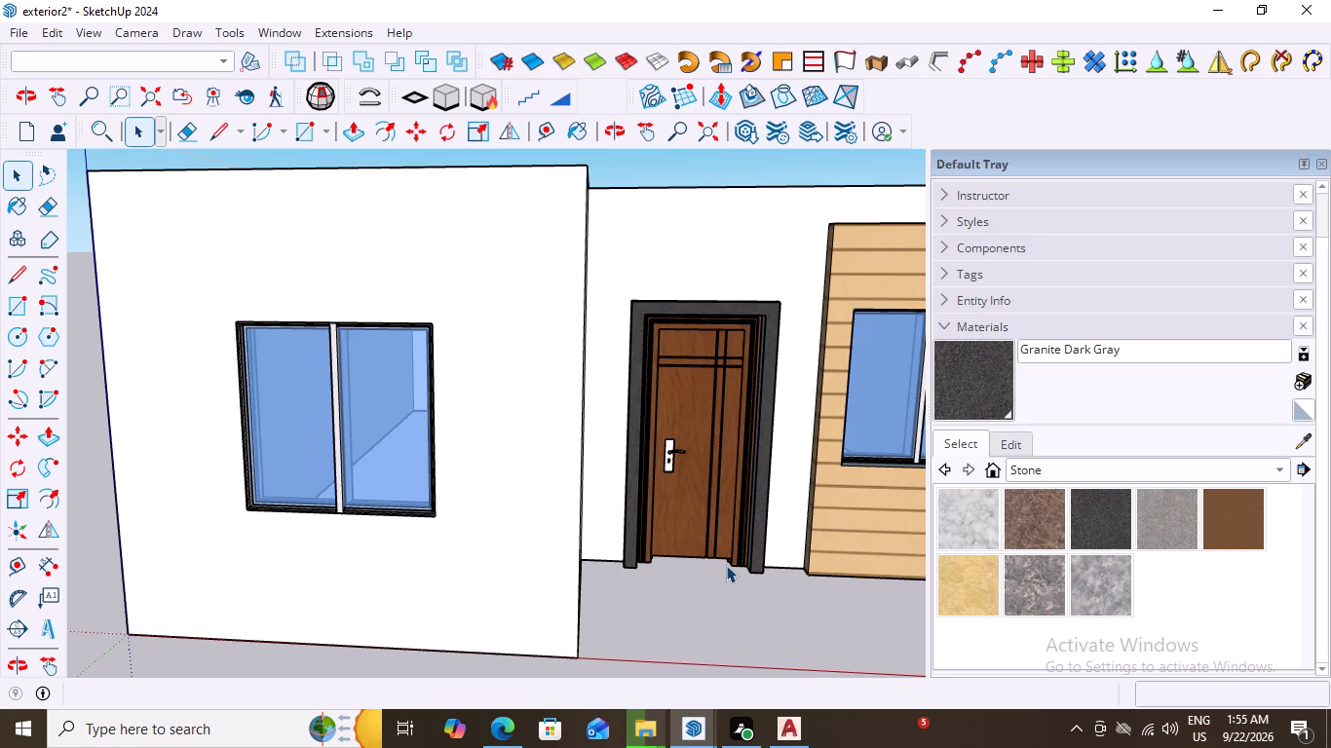
{"action": "scroll", "coordinate": [726, 565], "scroll_direction": "down", "scroll_amount": 3}
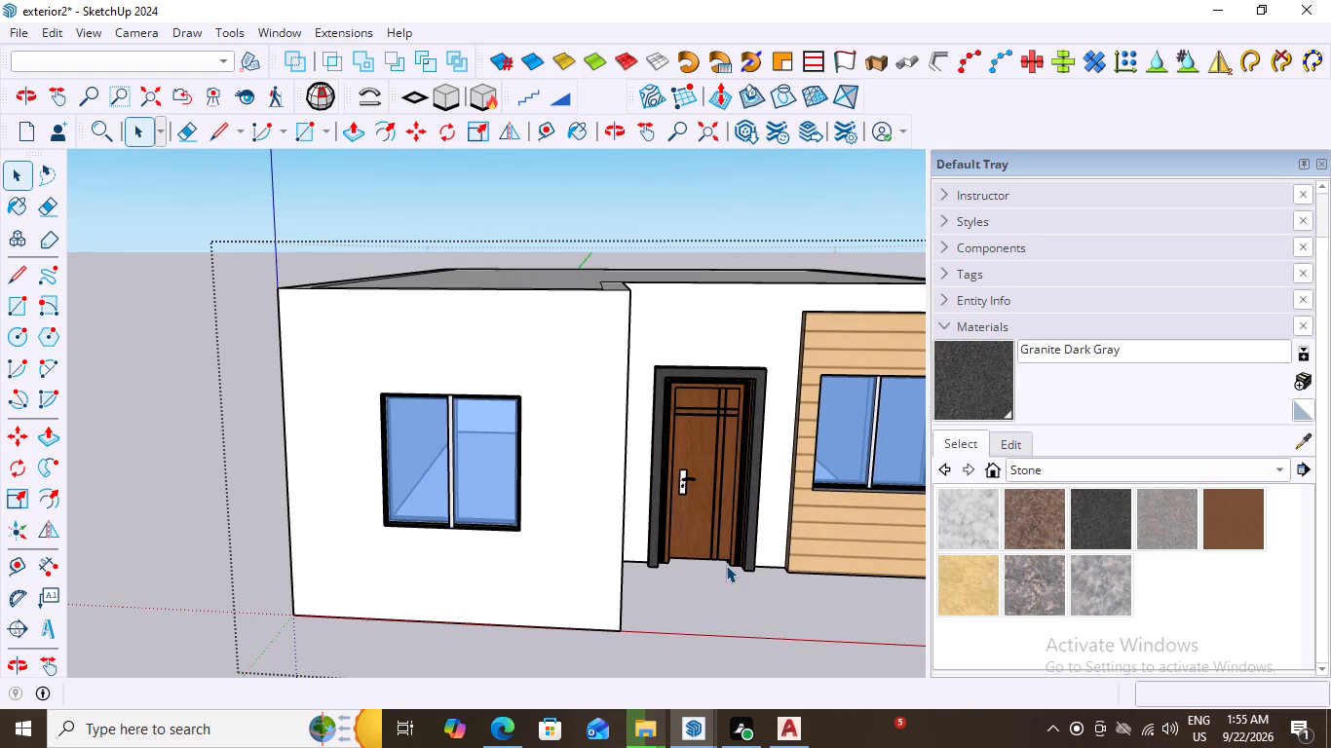
{"action": "scroll", "coordinate": [687, 435], "scroll_direction": "down", "scroll_amount": 9}
{"action": "middle_click_drag", "start_coordinate": [659, 520], "coordinate": [713, 541]}
{"action": "left_click", "coordinate": [704, 267]}
{"action": "middle_click_drag", "start_coordinate": [771, 479], "coordinate": [659, 414]}
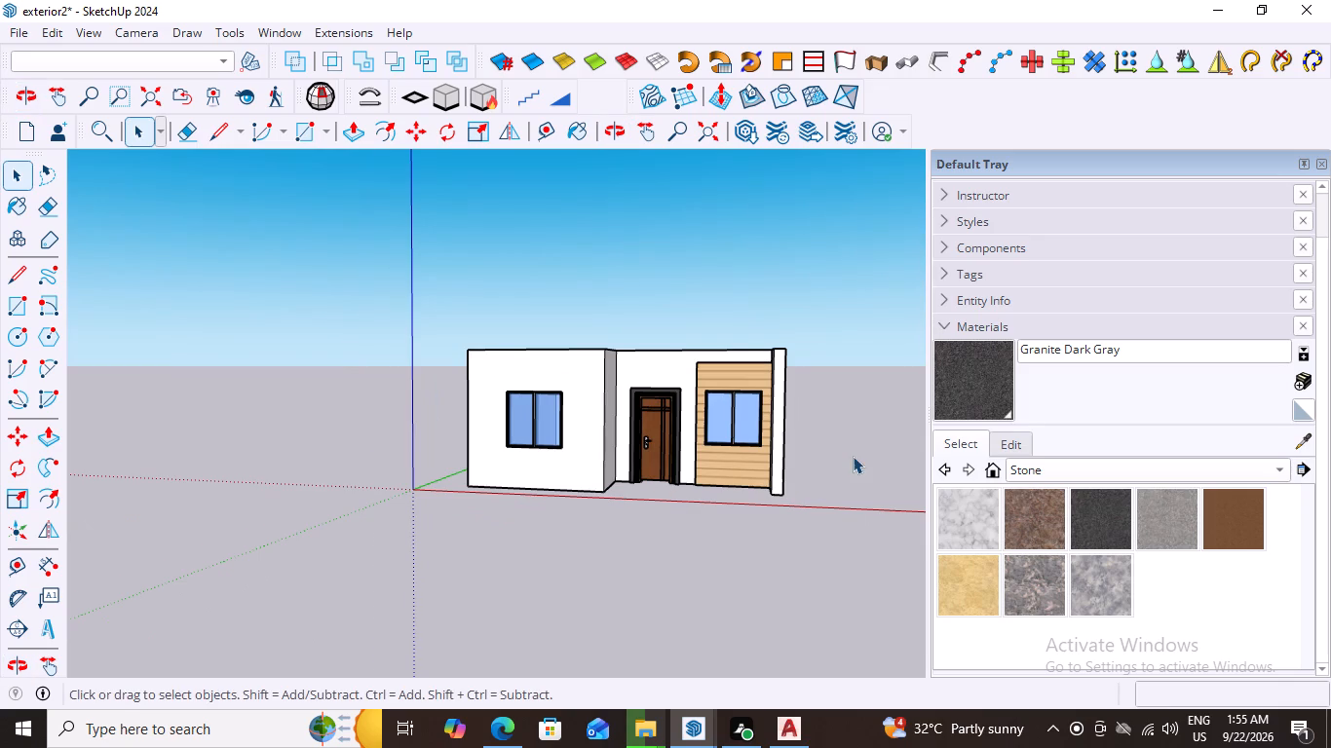
{"action": "scroll", "coordinate": [853, 456], "scroll_direction": "up", "scroll_amount": 1}
{"action": "scroll", "coordinate": [768, 456], "scroll_direction": "up", "scroll_amount": 1}
{"action": "middle_click_drag", "start_coordinate": [721, 470], "coordinate": [752, 505]}
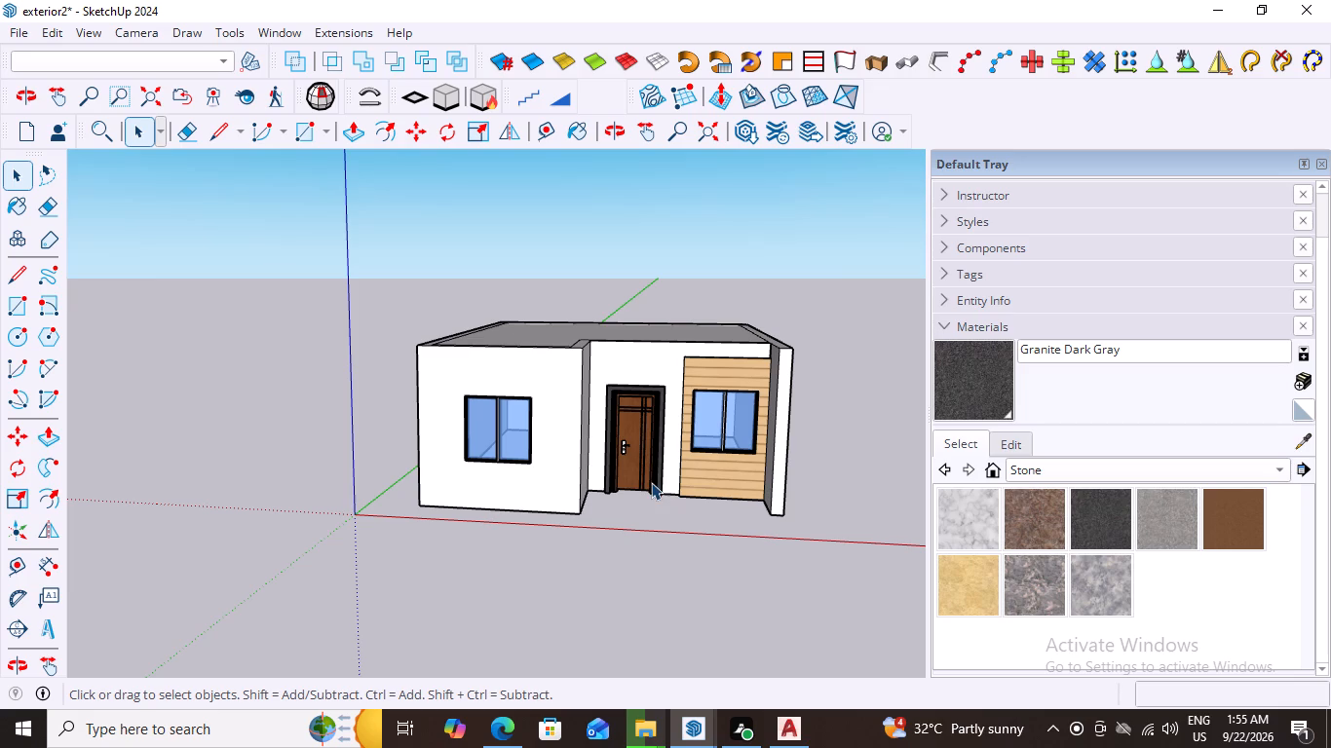
{"action": "scroll", "coordinate": [567, 467], "scroll_direction": "up", "scroll_amount": 1}
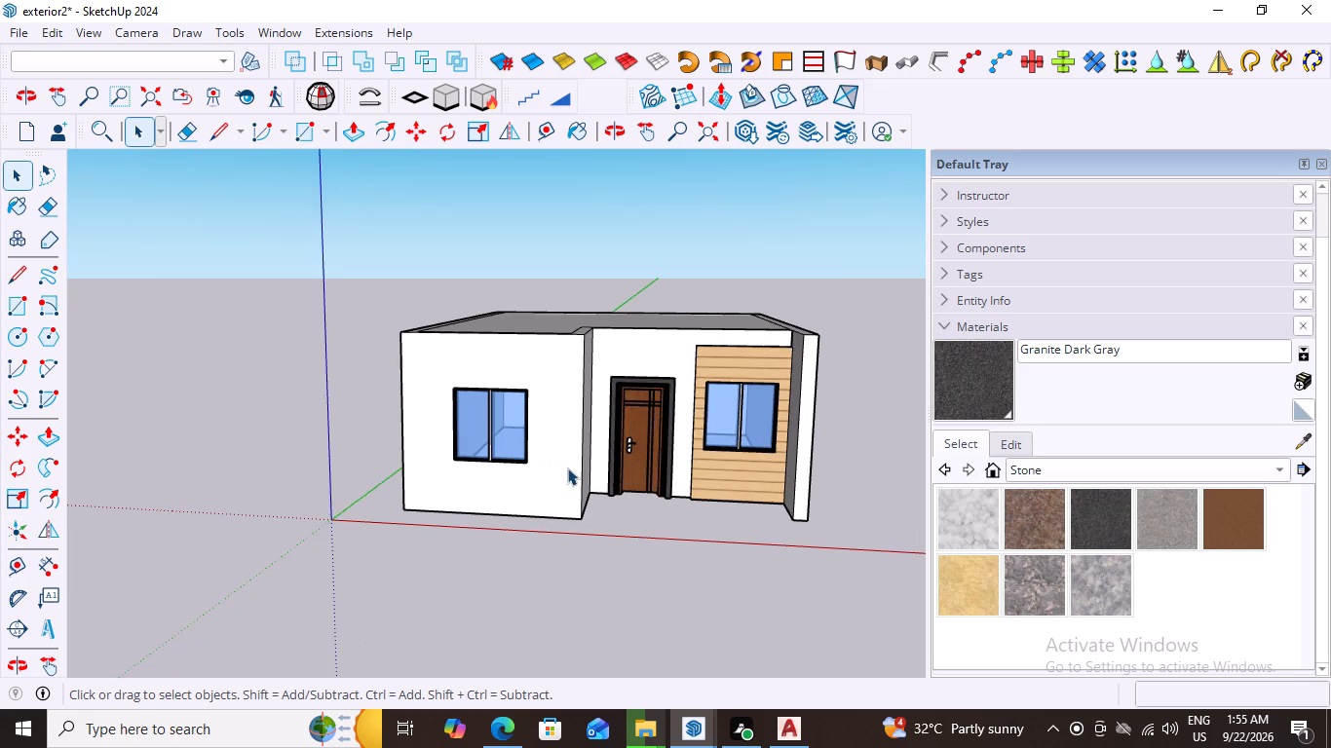
Draw lines along the underside outline of the house, along the long side wall and the 22' rear wall.
{"action": "scroll", "coordinate": [639, 500], "scroll_direction": "up", "scroll_amount": 4}
{"action": "middle_click_drag", "start_coordinate": [667, 500], "coordinate": [705, 183]}
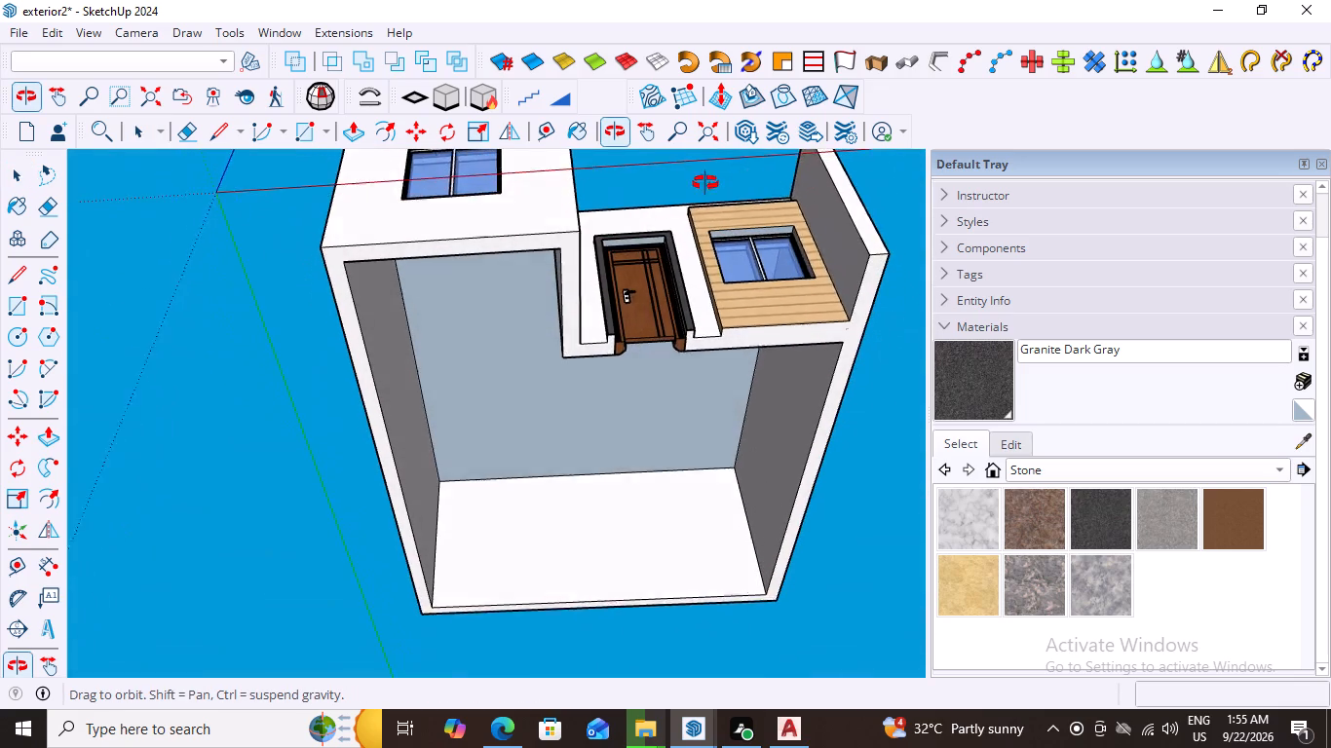
{"action": "middle_click_drag", "start_coordinate": [705, 183], "coordinate": [700, 149]}
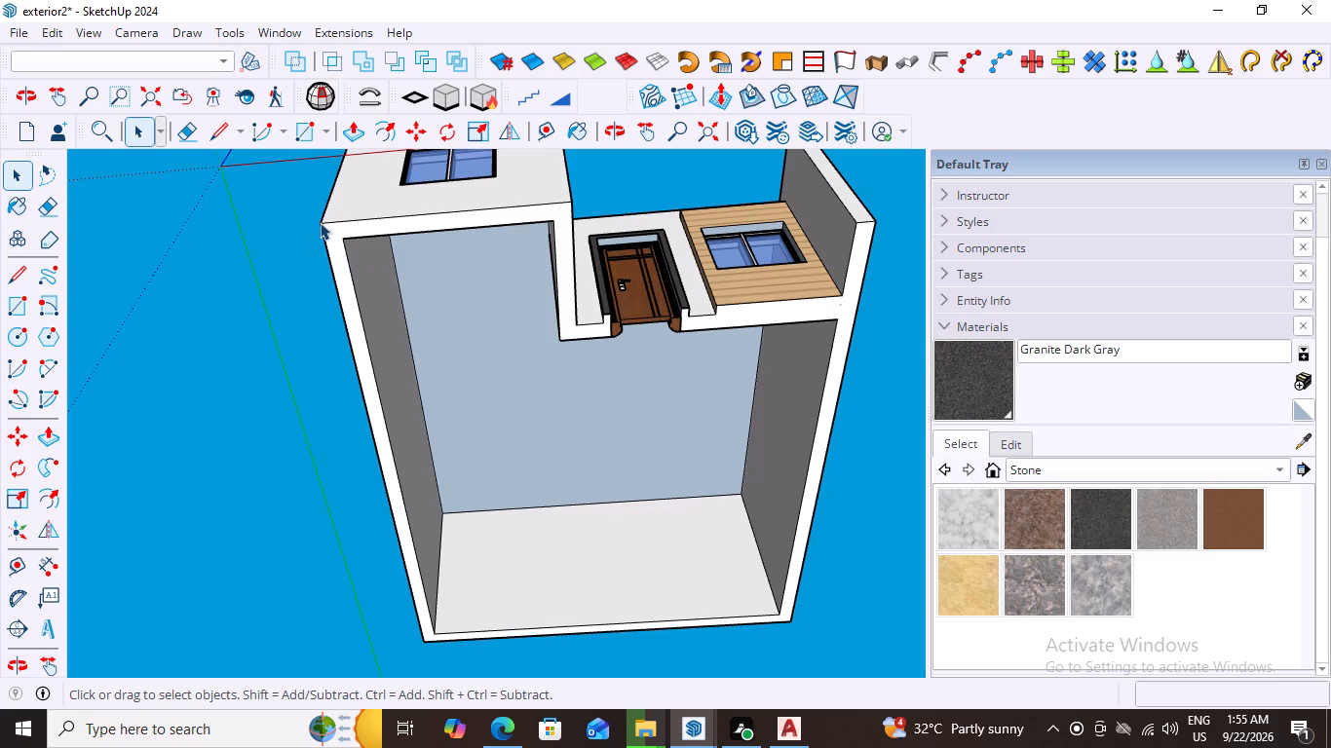
{"action": "key", "text": "l"}
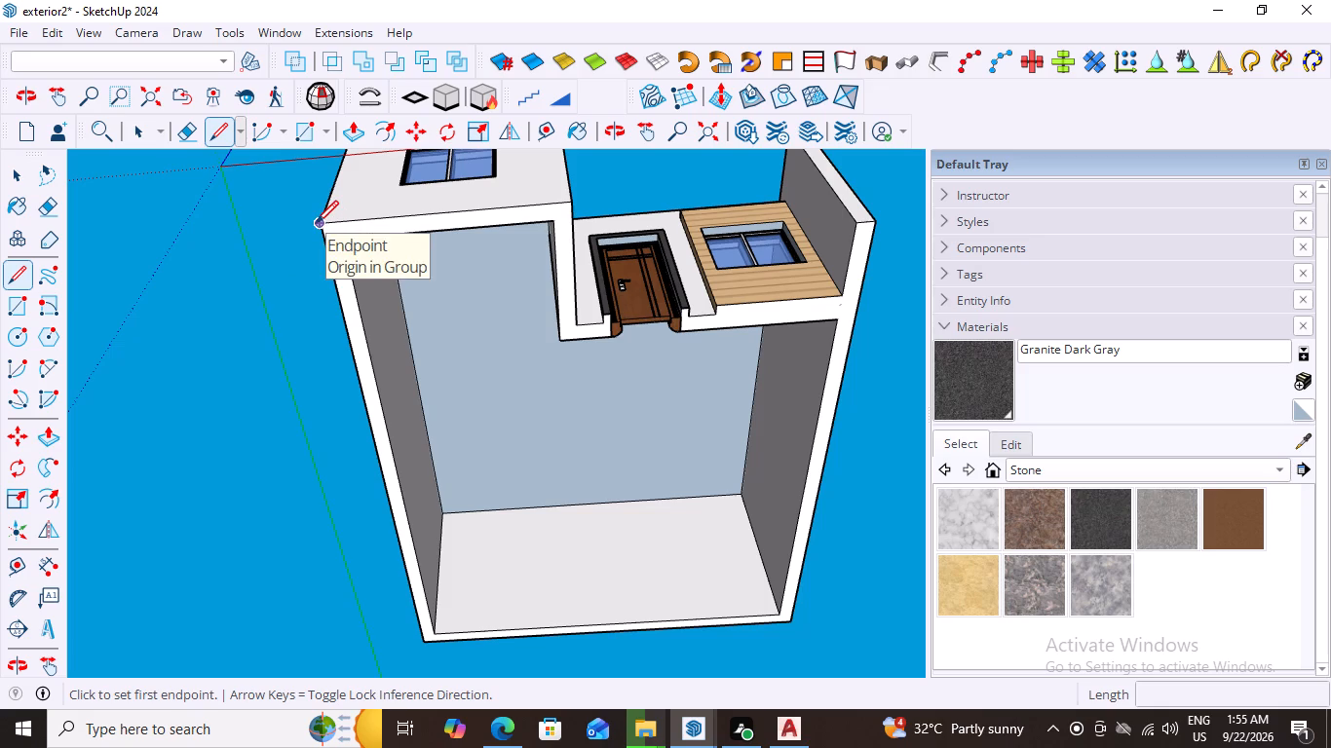
{"action": "left_click", "coordinate": [318, 225]}
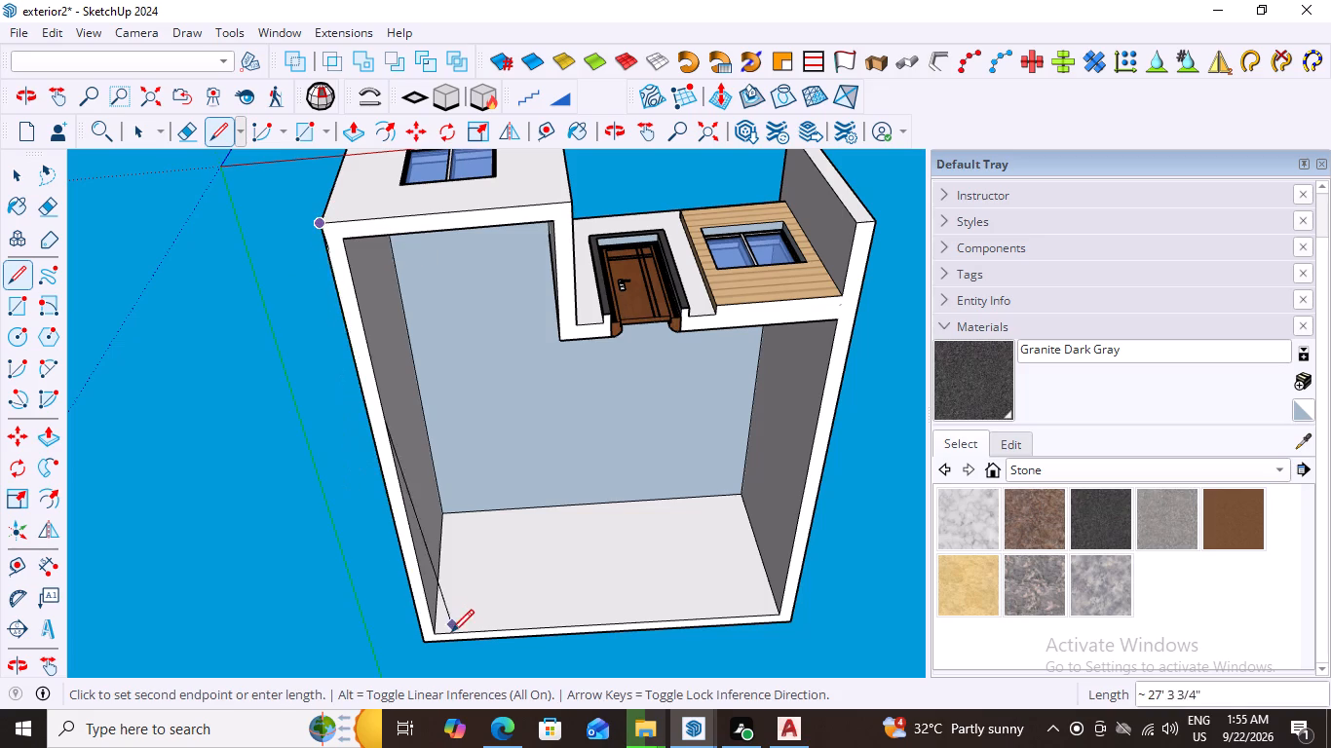
{"action": "left_click", "coordinate": [424, 644]}
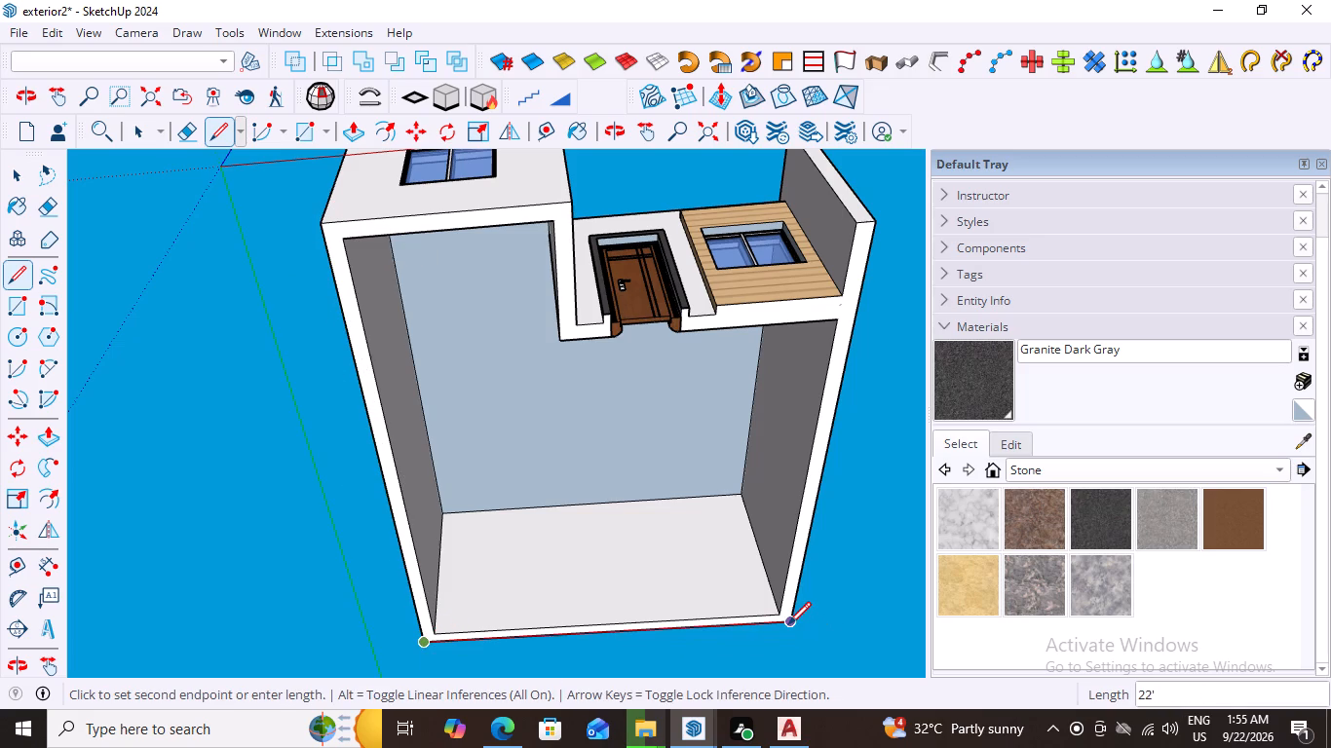
{"action": "left_click", "coordinate": [788, 626]}
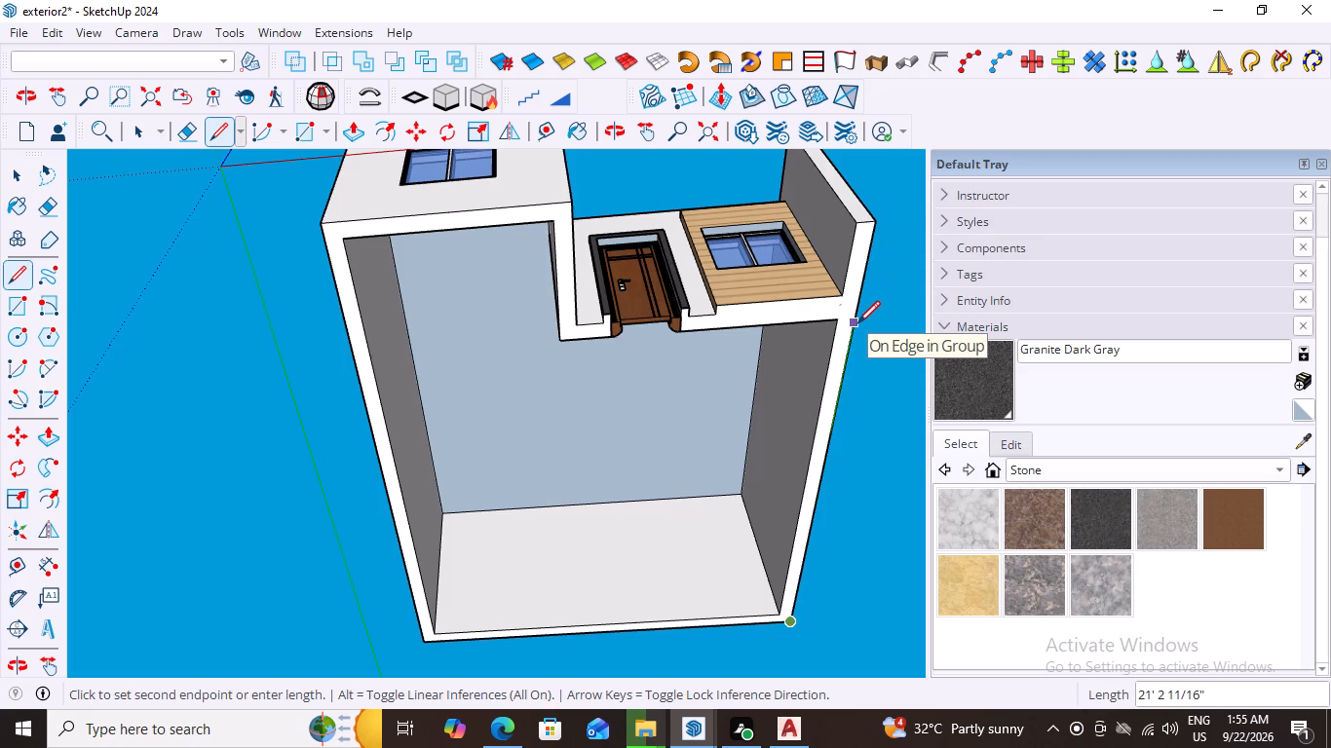
{"action": "key", "text": "Escape"}
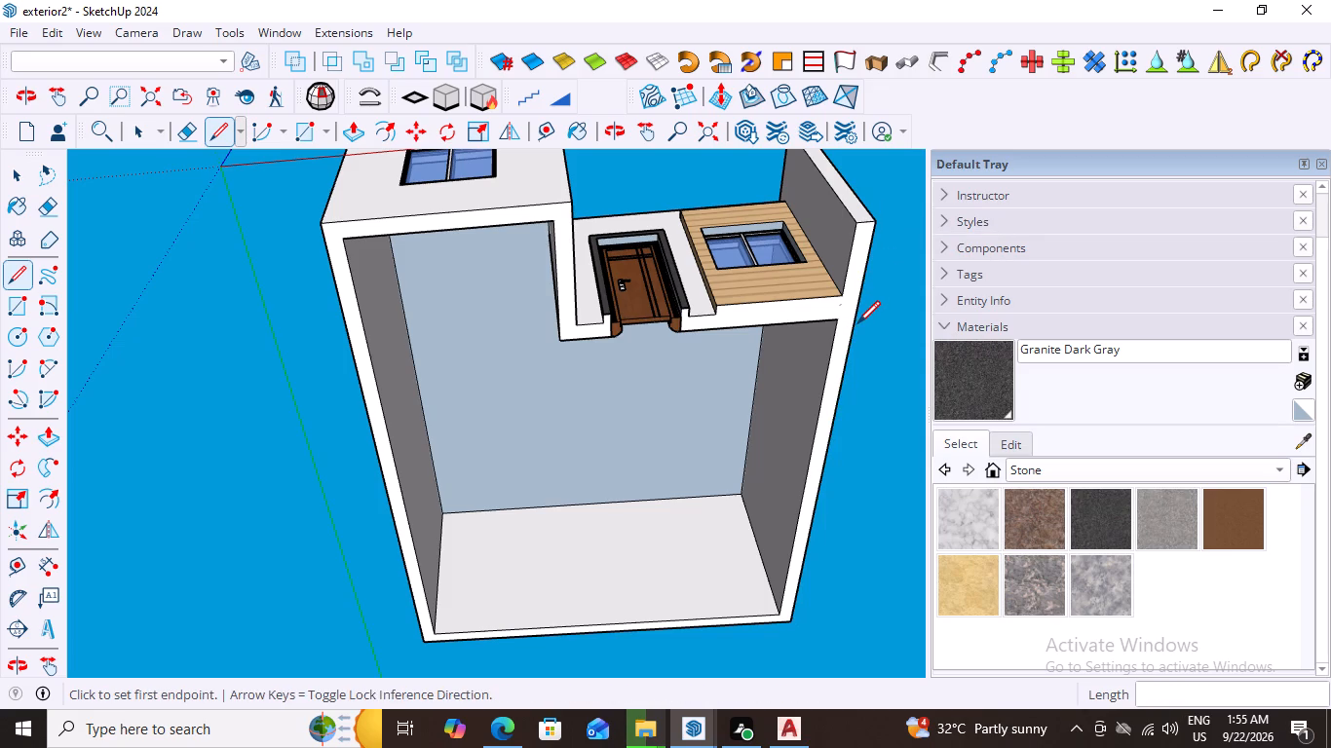
{"action": "key", "text": "space"}
Draw a 28' by 22' rectangle over the top of the walls, from a rear corner to the opposite front corner.
{"action": "scroll", "coordinate": [754, 393], "scroll_direction": "down", "scroll_amount": 2}
{"action": "middle_click_drag", "start_coordinate": [723, 343], "coordinate": [730, 430]}
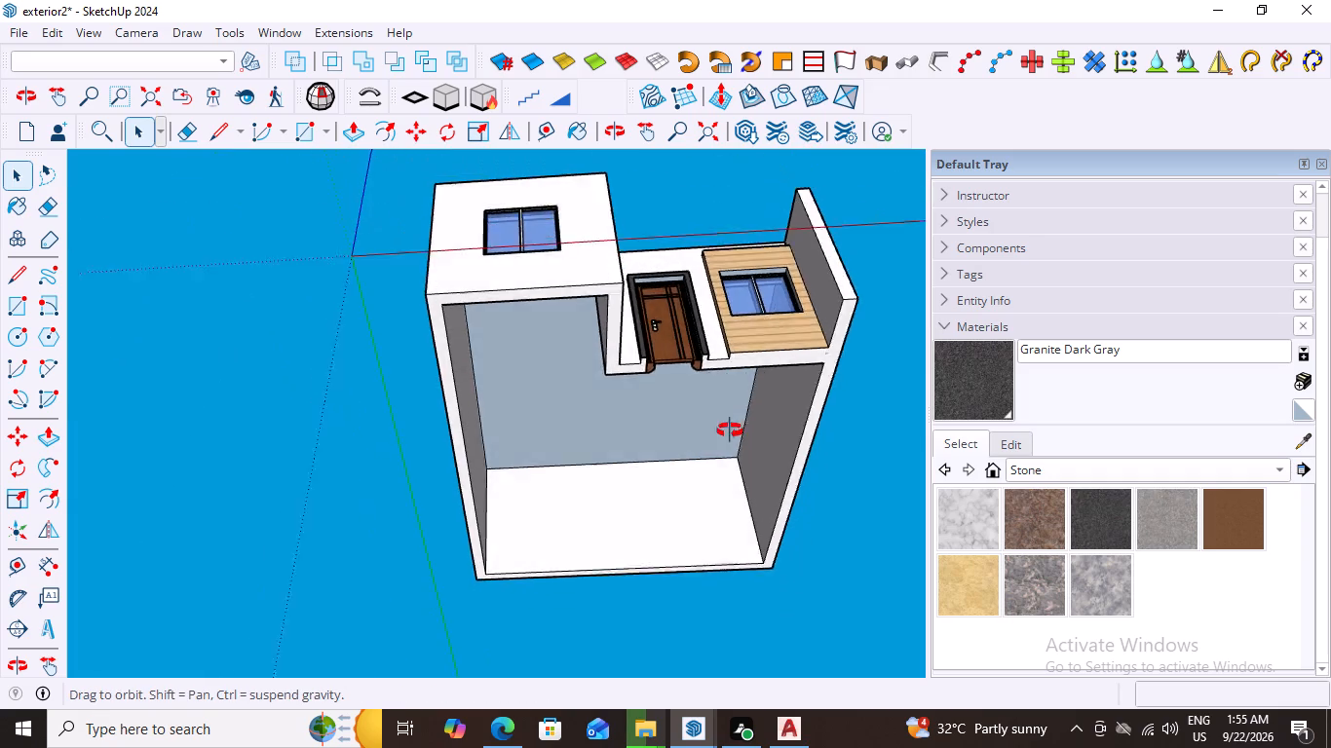
{"action": "middle_click_drag", "start_coordinate": [730, 430], "coordinate": [740, 666]}
{"action": "scroll", "coordinate": [740, 666], "scroll_direction": "down", "scroll_amount": 1}
{"action": "middle_click_drag", "start_coordinate": [774, 345], "coordinate": [777, 623]}
{"action": "scroll", "coordinate": [763, 519], "scroll_direction": "up", "scroll_amount": 2}
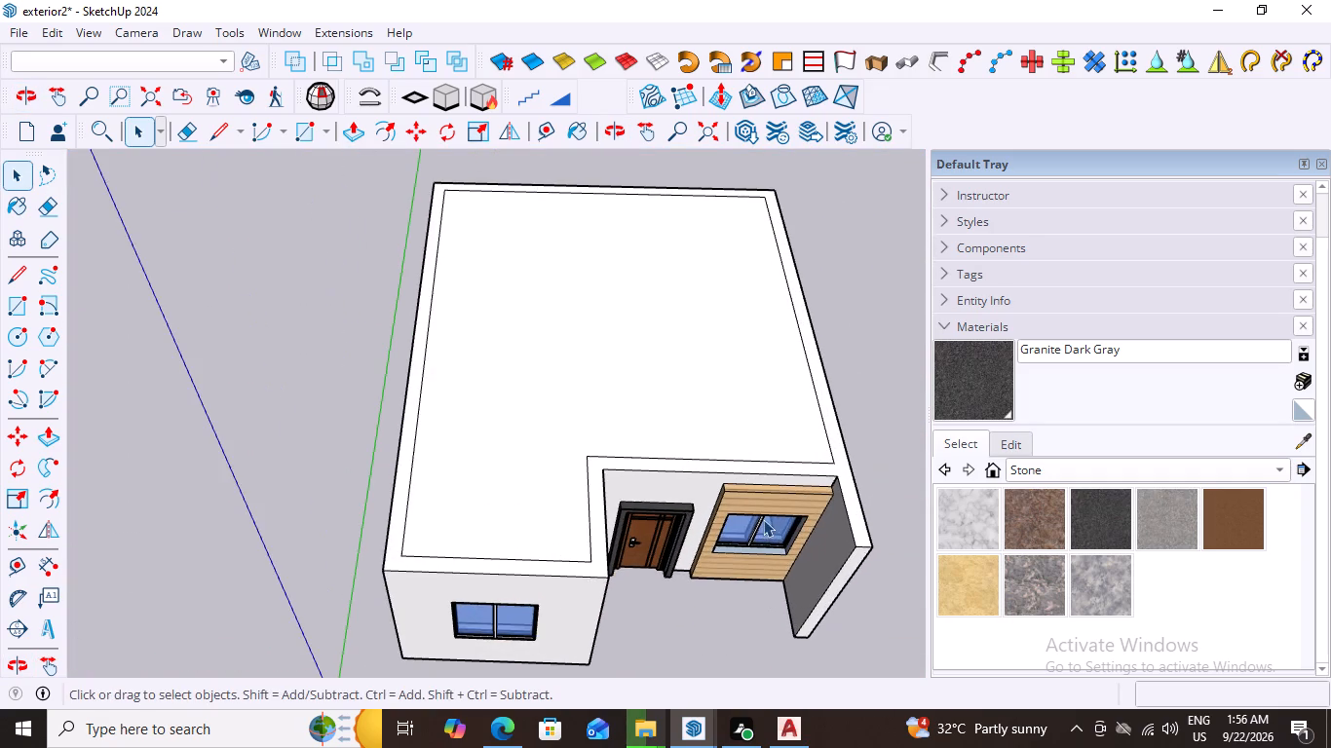
{"action": "middle_click_drag", "start_coordinate": [704, 524], "coordinate": [741, 547]}
{"action": "scroll", "coordinate": [809, 473], "scroll_direction": "up", "scroll_amount": 3}
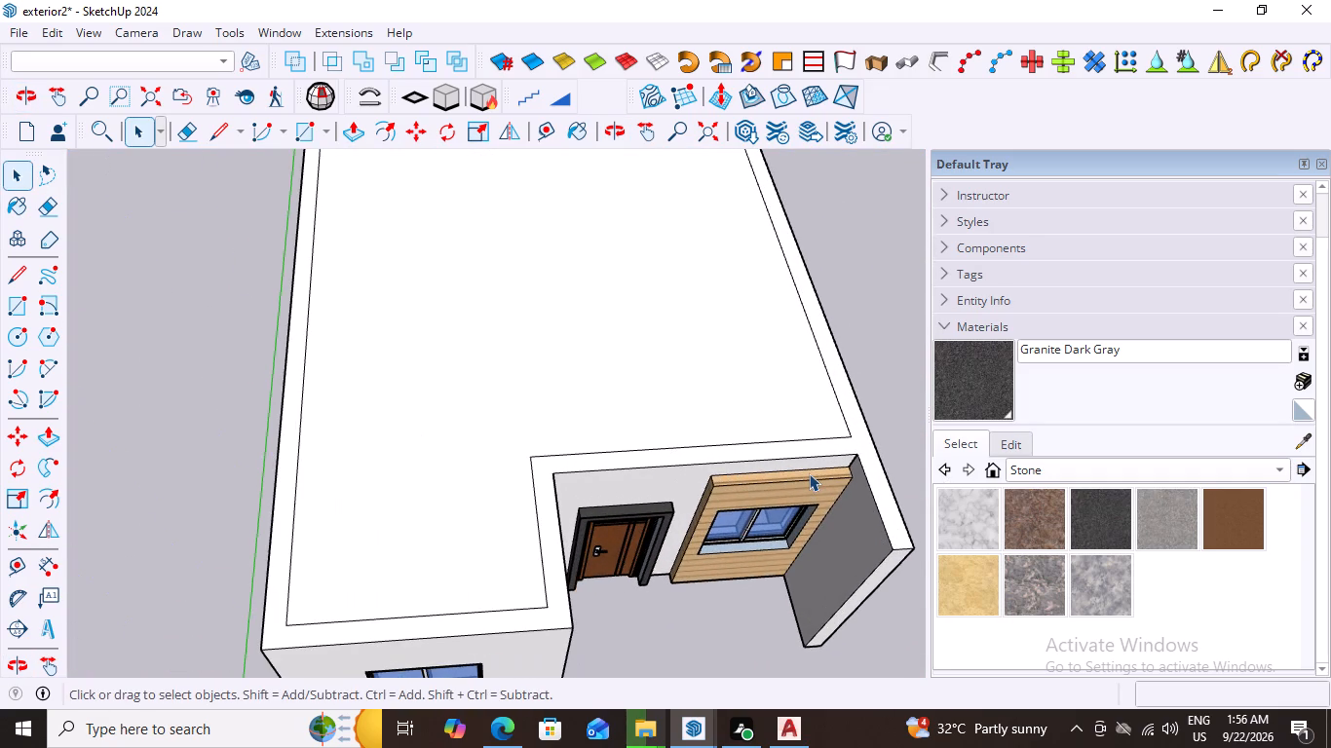
{"action": "scroll", "coordinate": [826, 487], "scroll_direction": "up", "scroll_amount": 2}
{"action": "scroll", "coordinate": [802, 483], "scroll_direction": "down", "scroll_amount": 6}
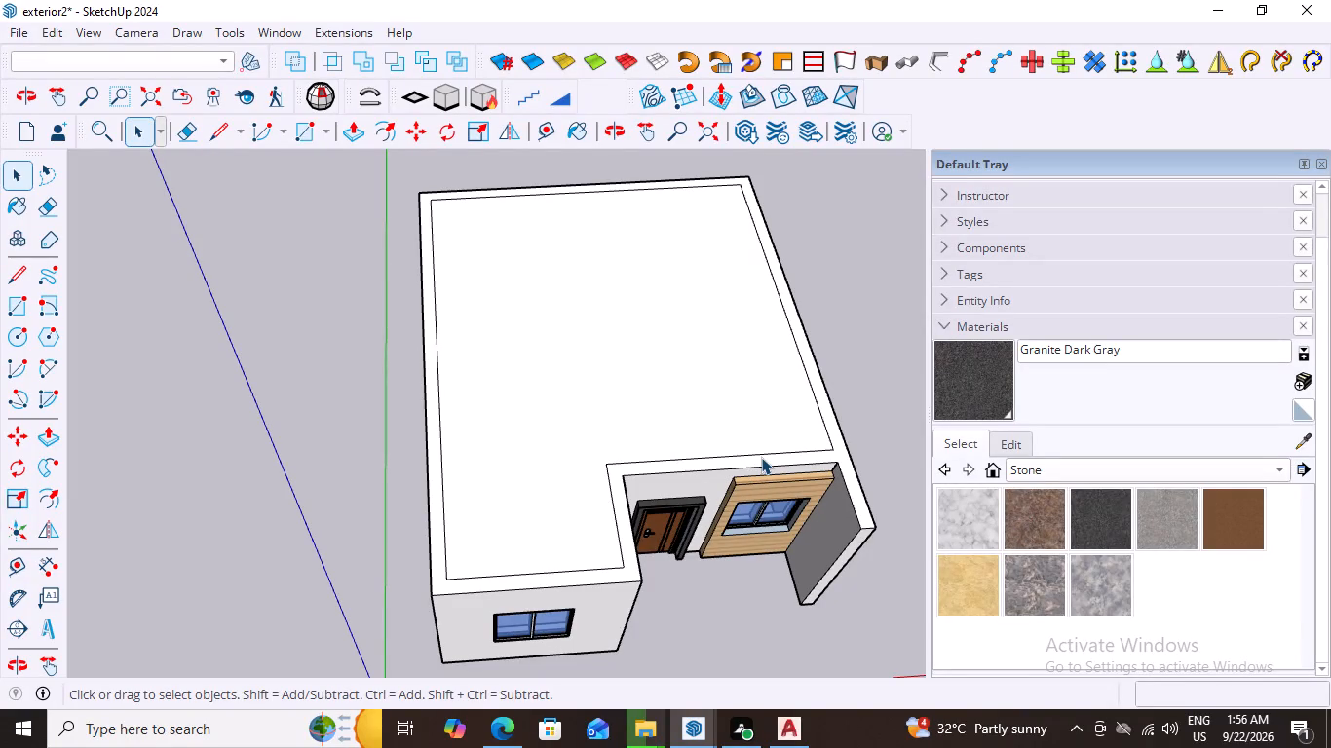
{"action": "key", "text": "r"}
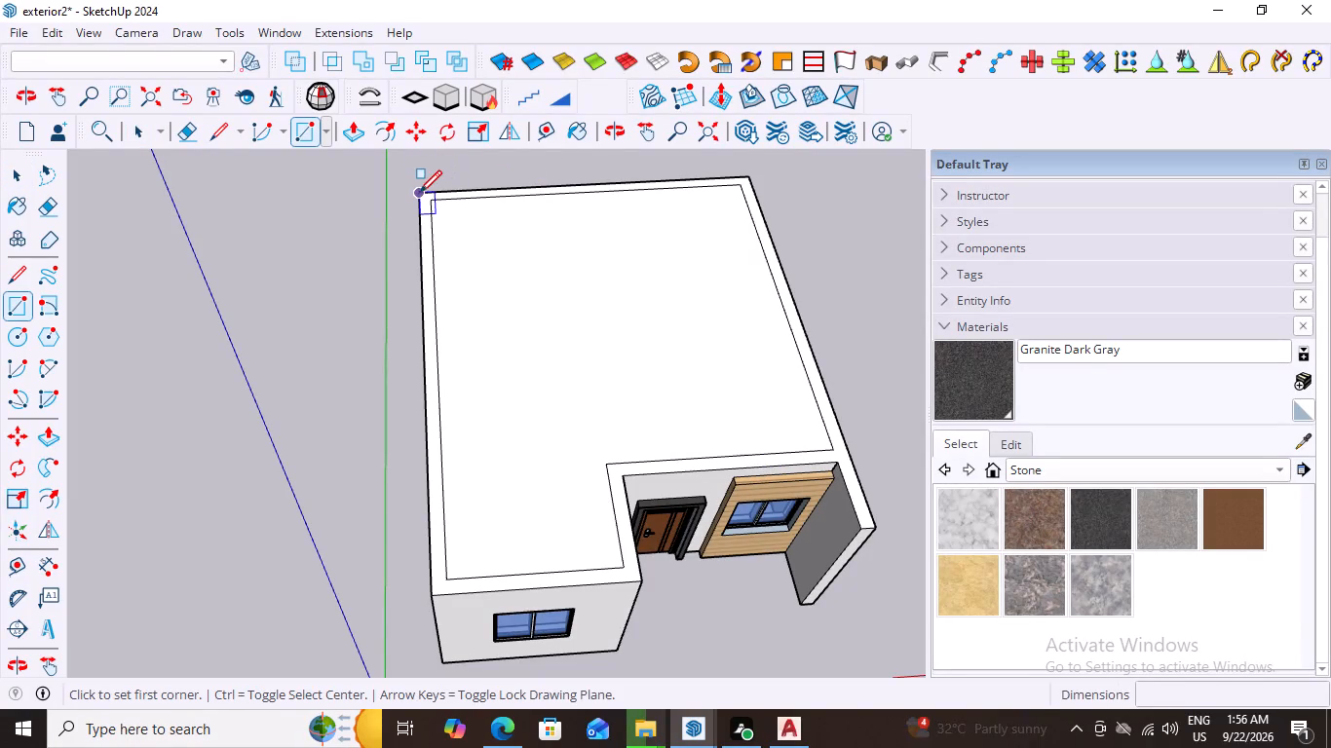
{"action": "left_click", "coordinate": [420, 198]}
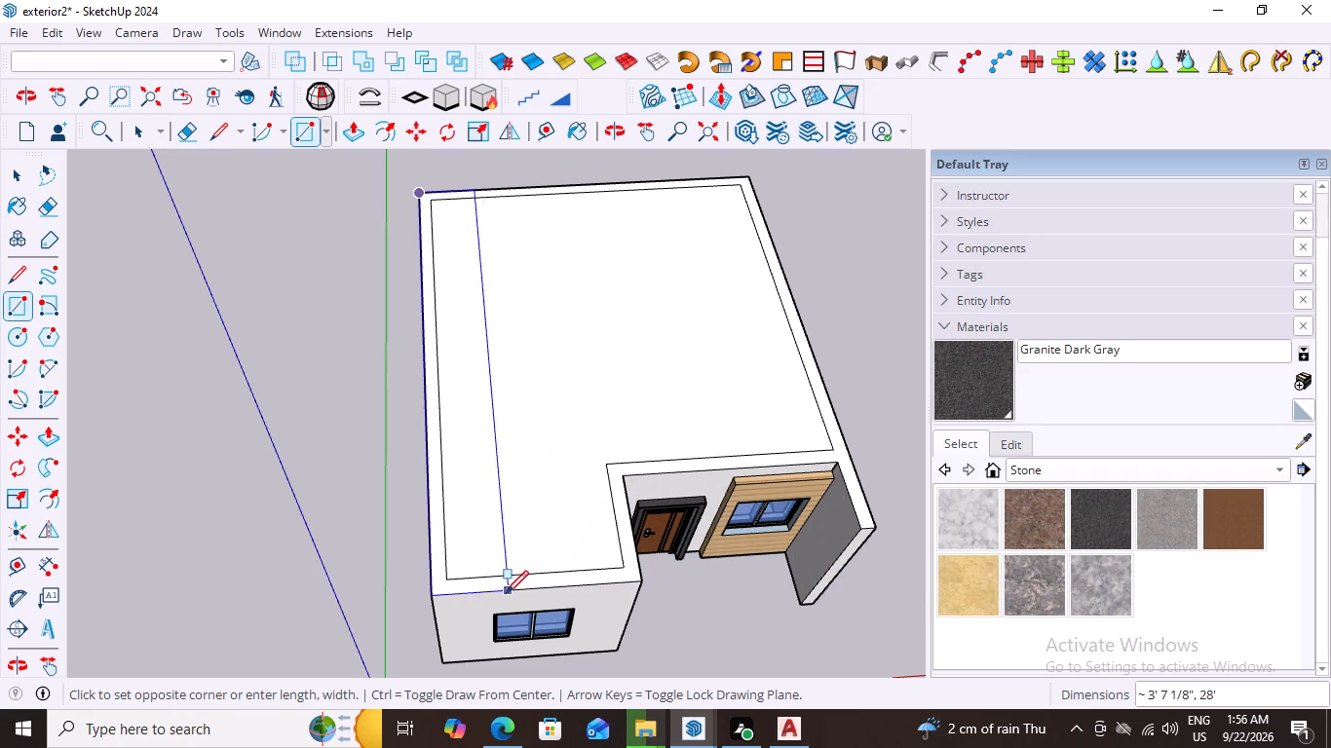
{"action": "key", "text": "Escape"}
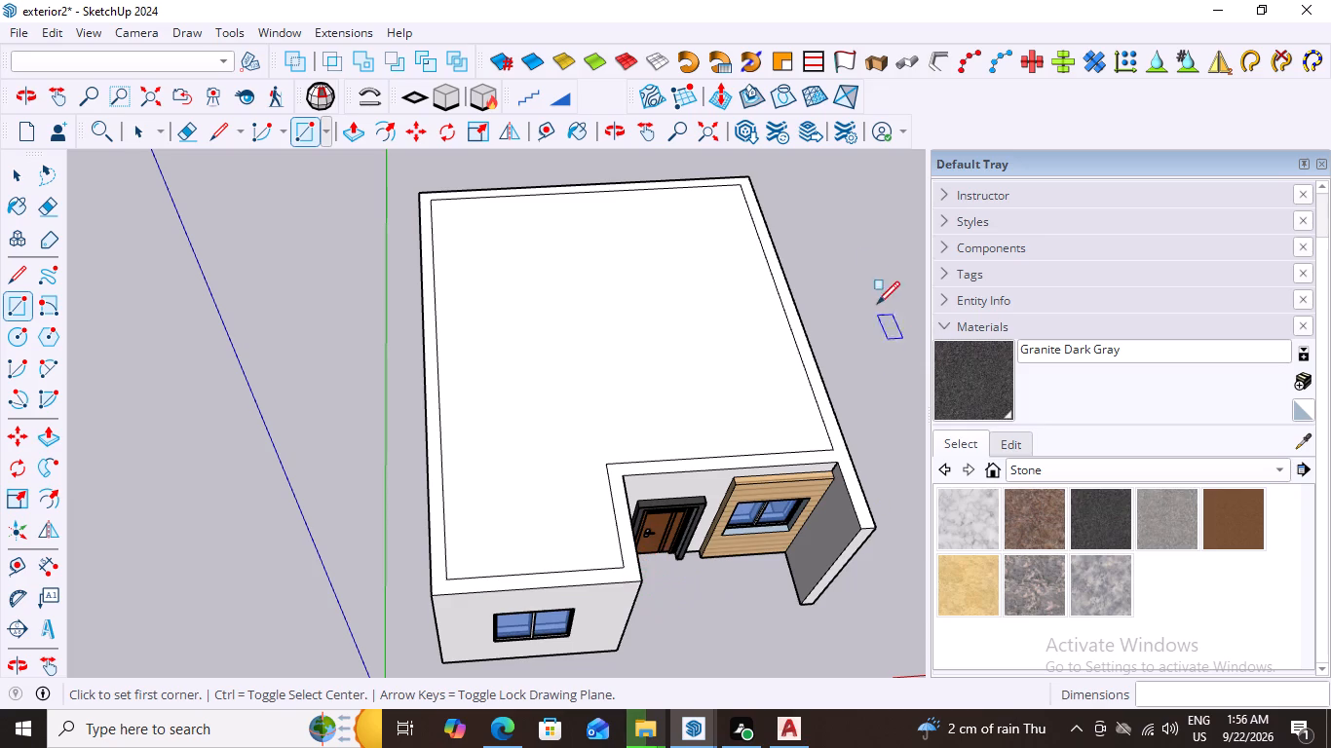
{"action": "left_click", "coordinate": [748, 178]}
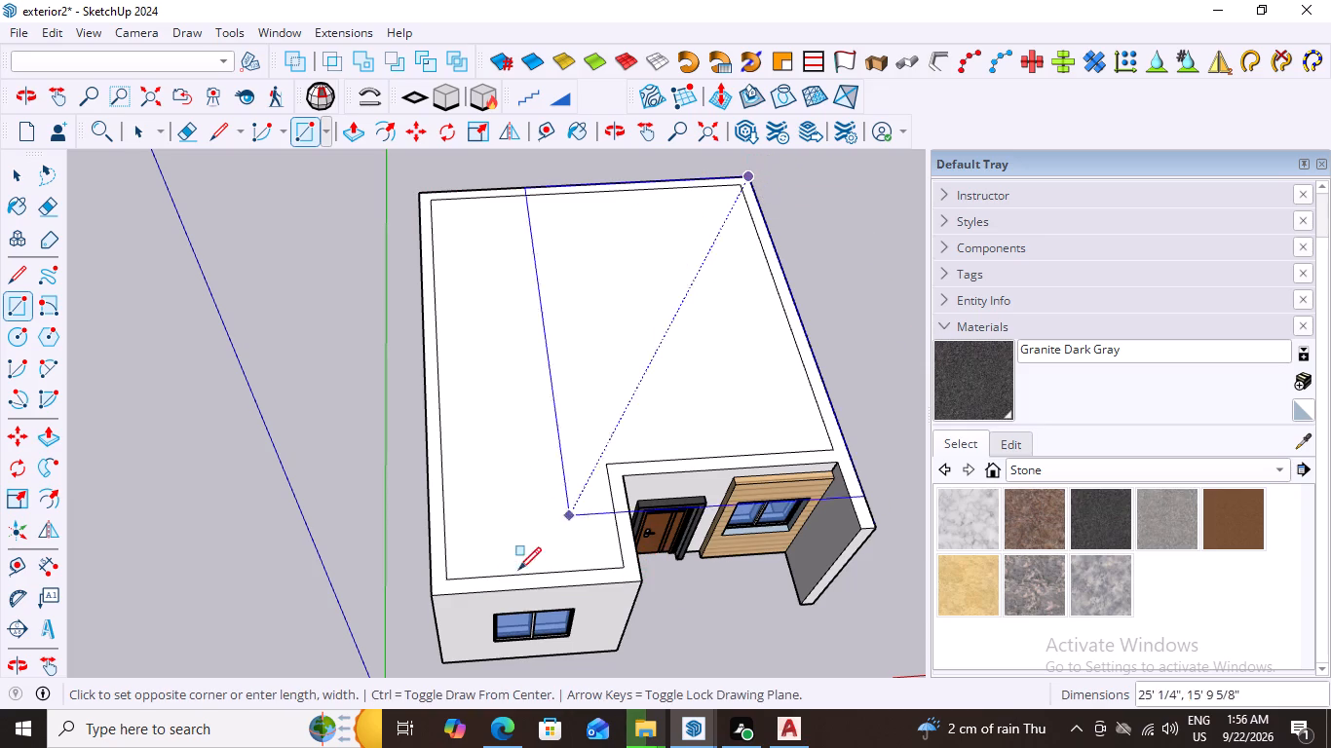
{"action": "left_click", "coordinate": [433, 595]}
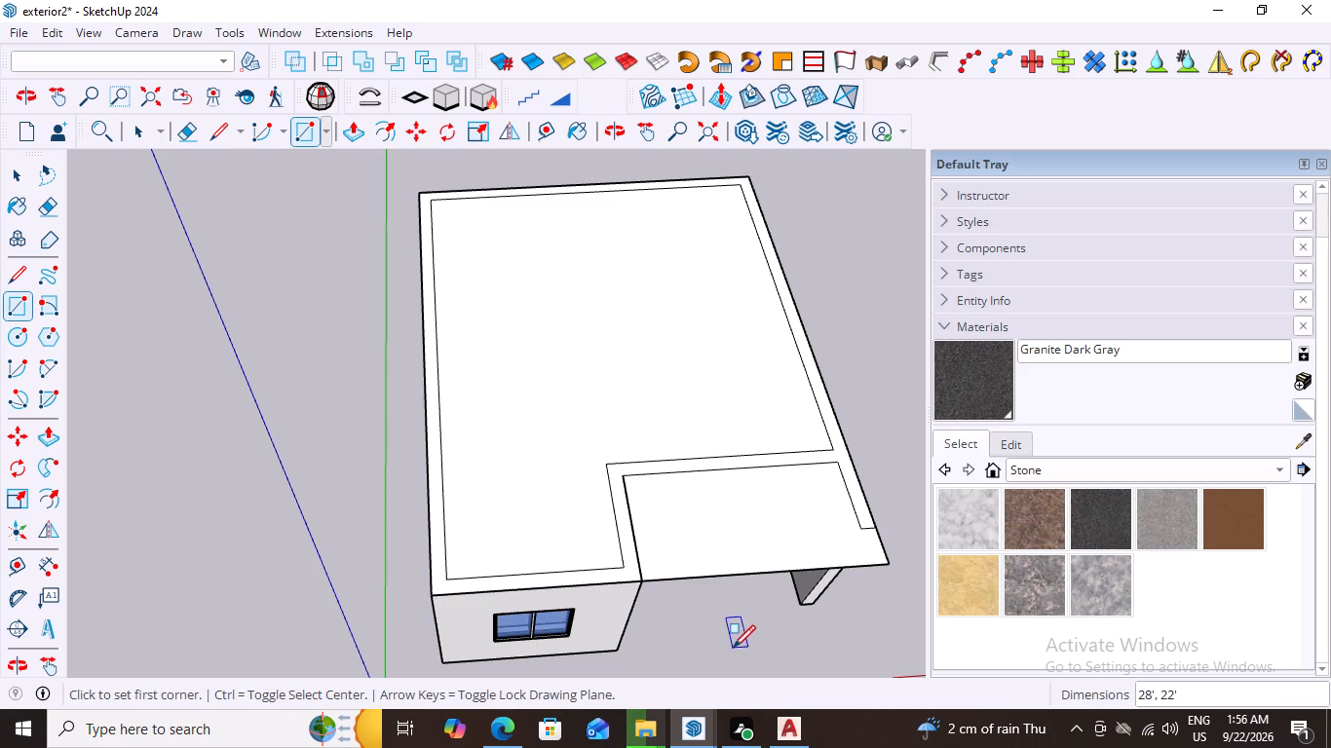
Examine the roof rectangle where it covers the entrance recess, from above and from the front.
{"action": "scroll", "coordinate": [733, 648], "scroll_direction": "down", "scroll_amount": 1}
{"action": "middle_click_drag", "start_coordinate": [754, 668], "coordinate": [724, 633]}
{"action": "scroll", "coordinate": [724, 639], "scroll_direction": "up", "scroll_amount": 1}
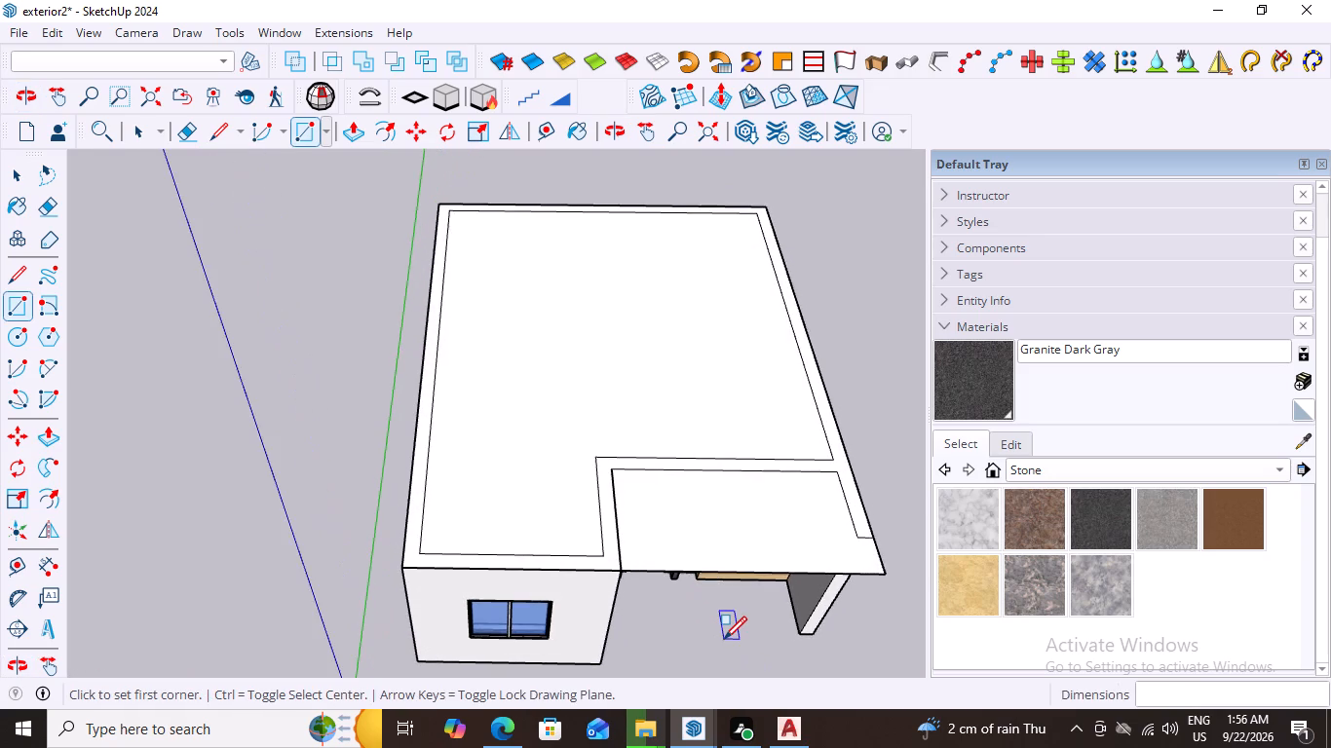
{"action": "scroll", "coordinate": [724, 639], "scroll_direction": "up", "scroll_amount": 3}
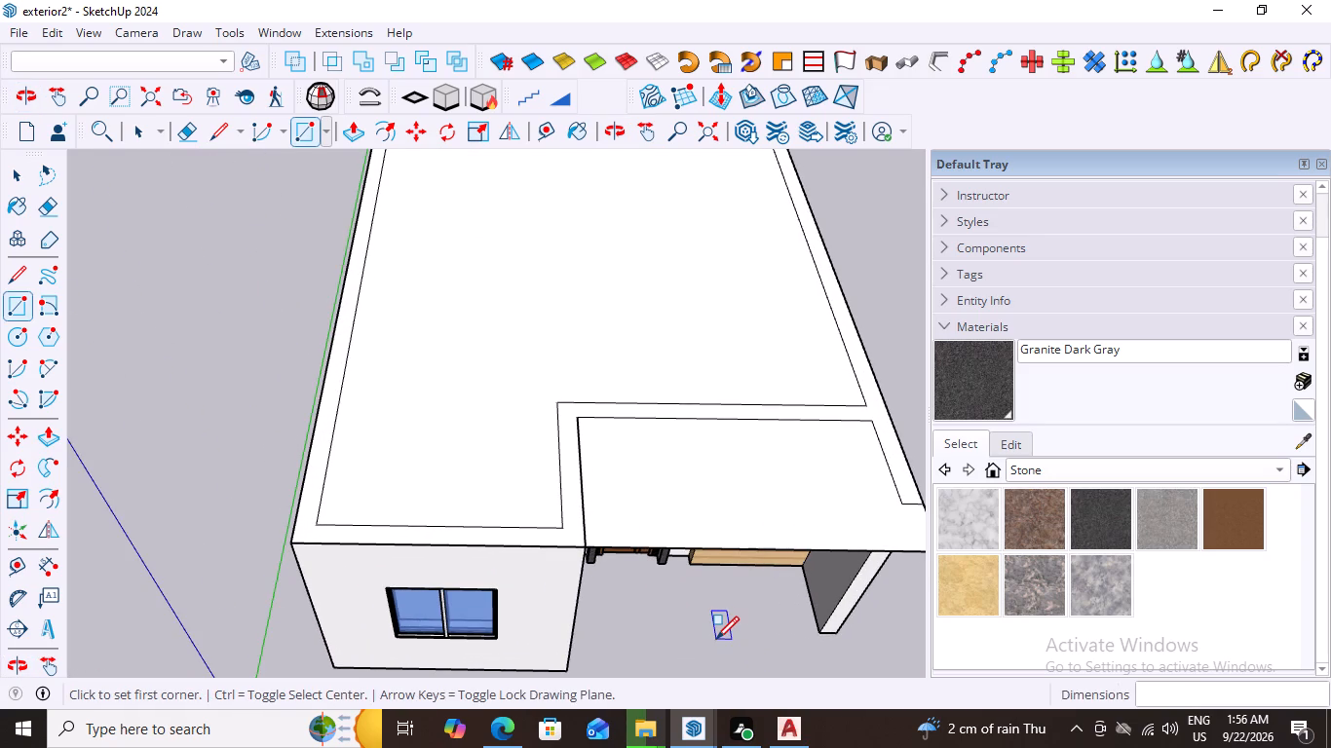
{"action": "key", "text": "space"}
{"action": "double_click", "coordinate": [681, 513]}
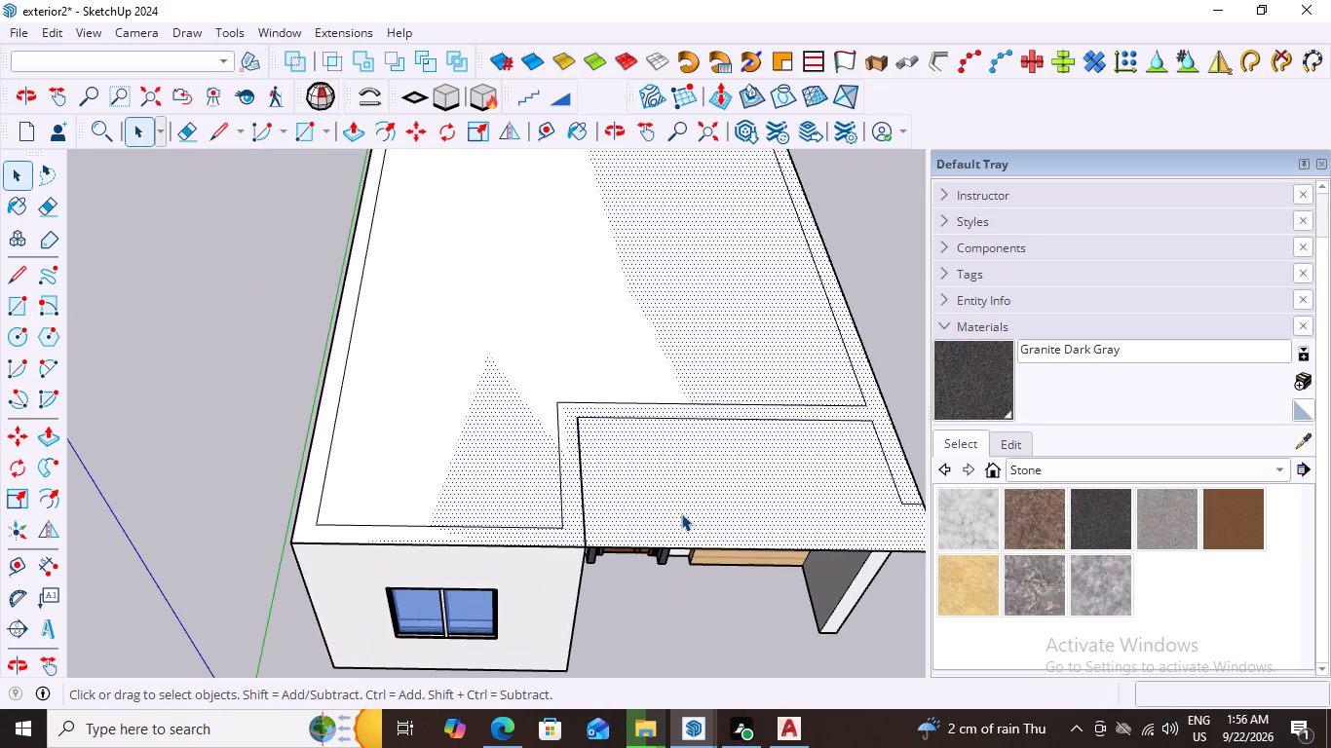
{"action": "left_click", "coordinate": [648, 608]}
{"action": "scroll", "coordinate": [654, 616], "scroll_direction": "down", "scroll_amount": 2}
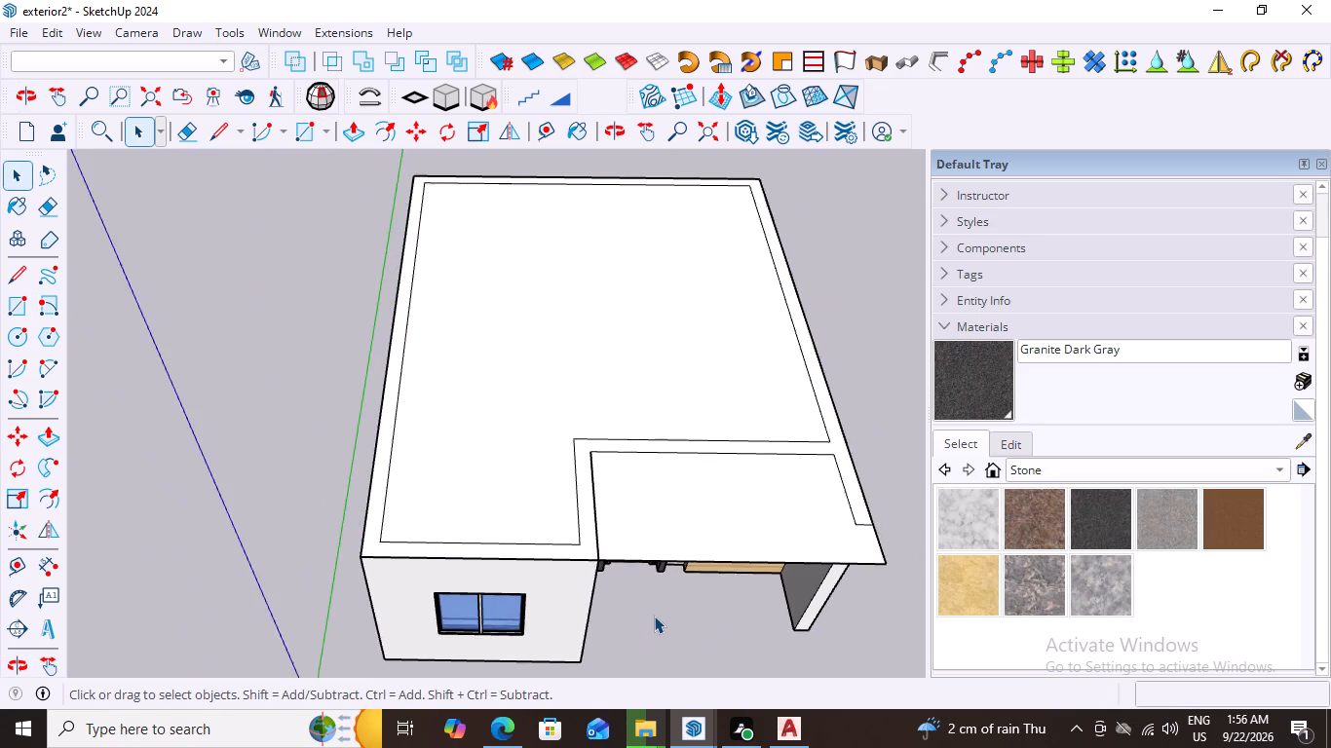
{"action": "scroll", "coordinate": [655, 617], "scroll_direction": "down", "scroll_amount": 2}
{"action": "middle_click_drag", "start_coordinate": [667, 627], "coordinate": [646, 417]}
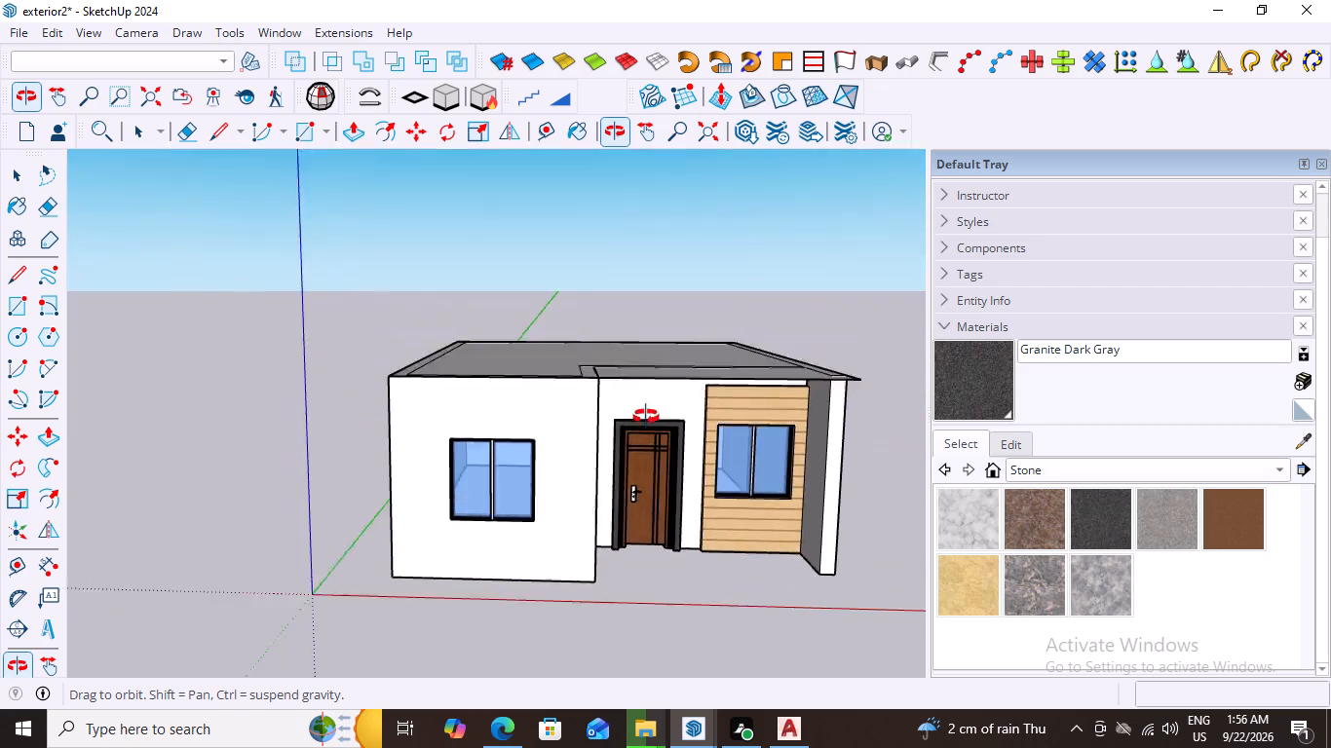
{"action": "middle_click_drag", "start_coordinate": [646, 417], "coordinate": [658, 654]}
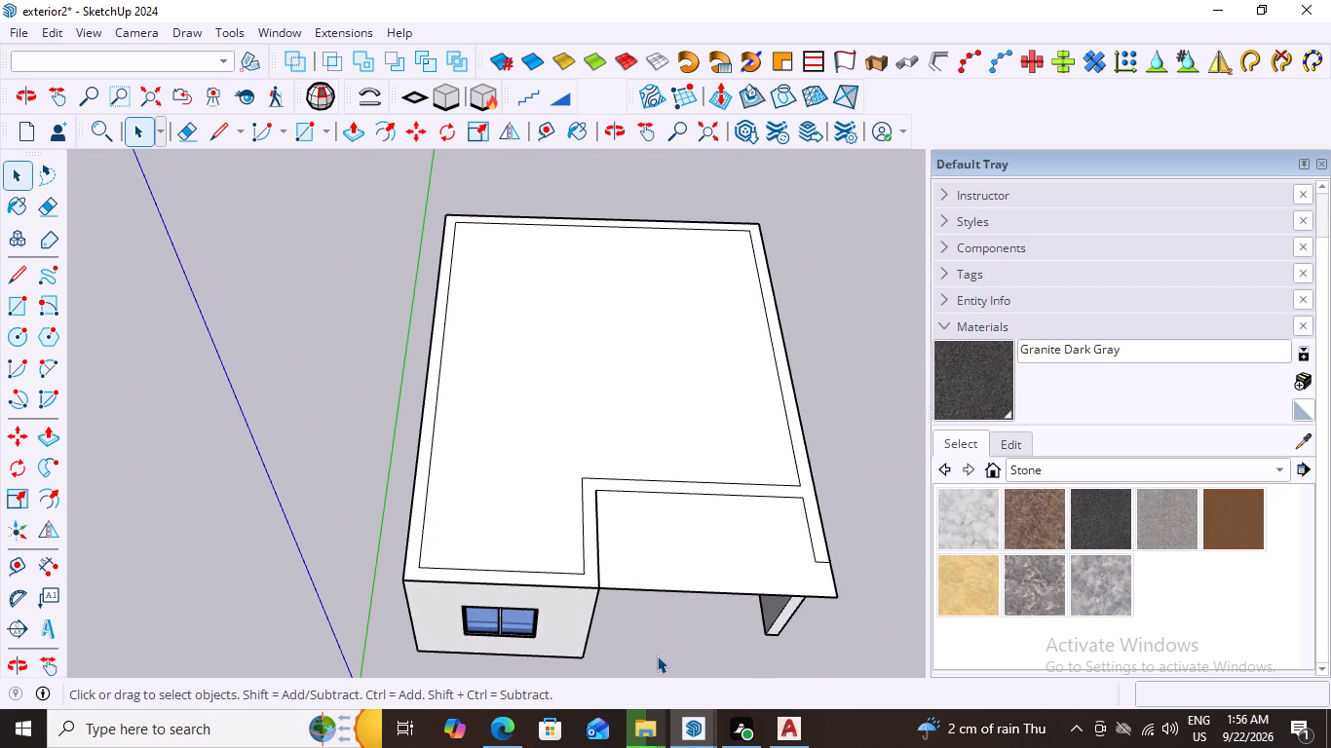
Draw a rectangle about 12' by 5' 9" on the roof face over the entrance recess, from its inner corner to the outer front corner.
{"action": "key", "text": "r"}
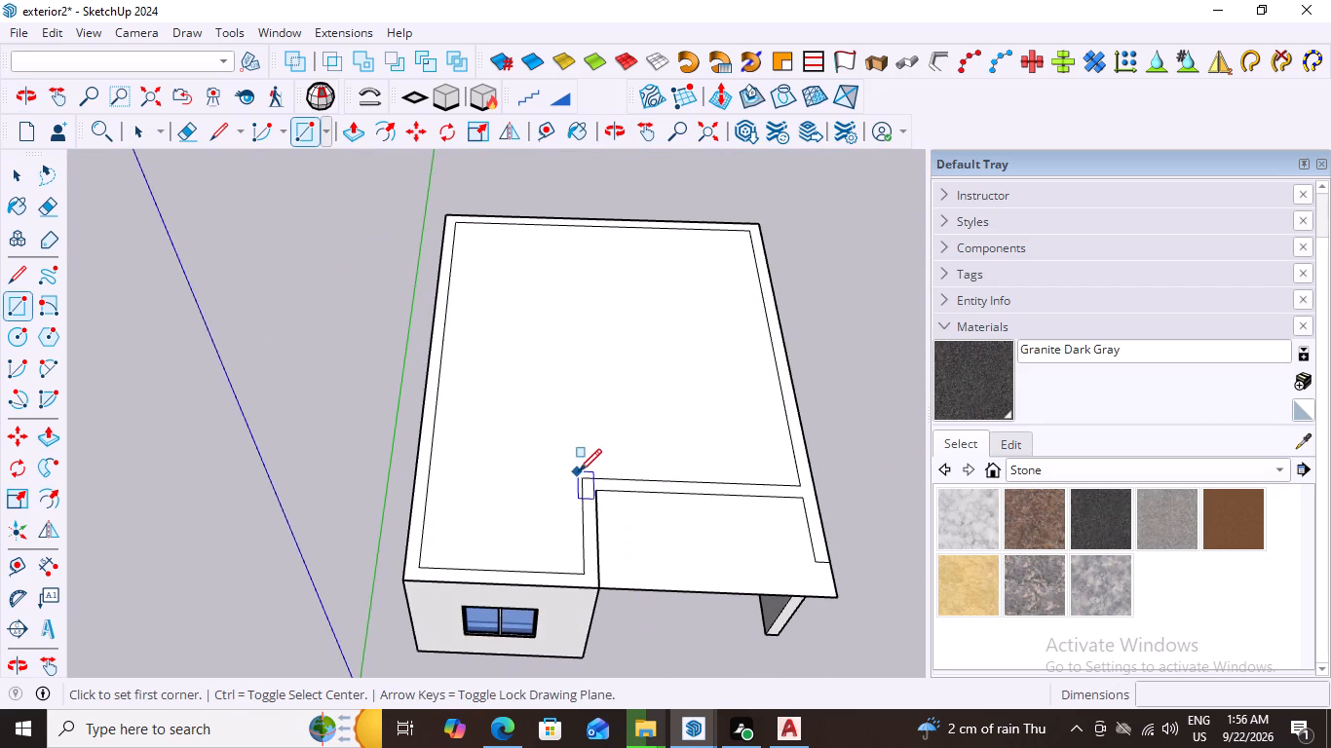
{"action": "middle_click_drag", "start_coordinate": [674, 614], "coordinate": [592, 380]}
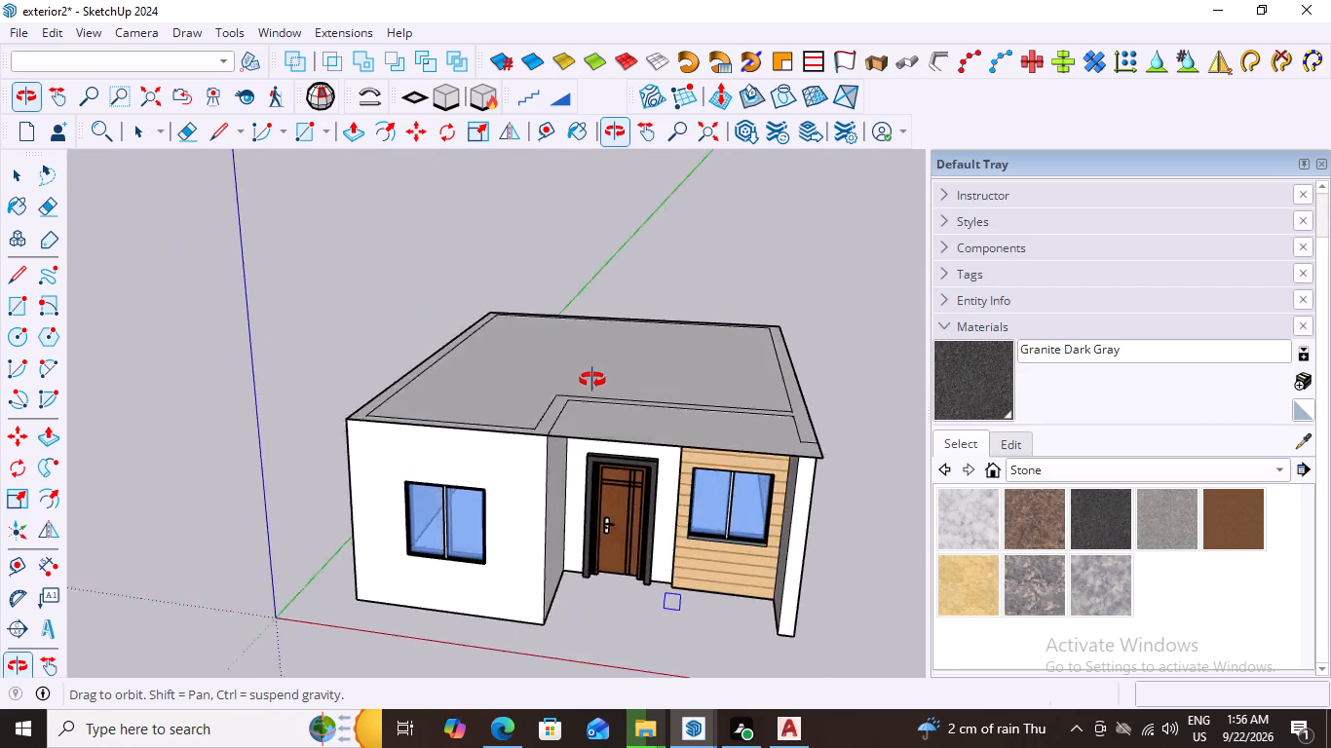
{"action": "middle_click_drag", "start_coordinate": [592, 380], "coordinate": [703, 650]}
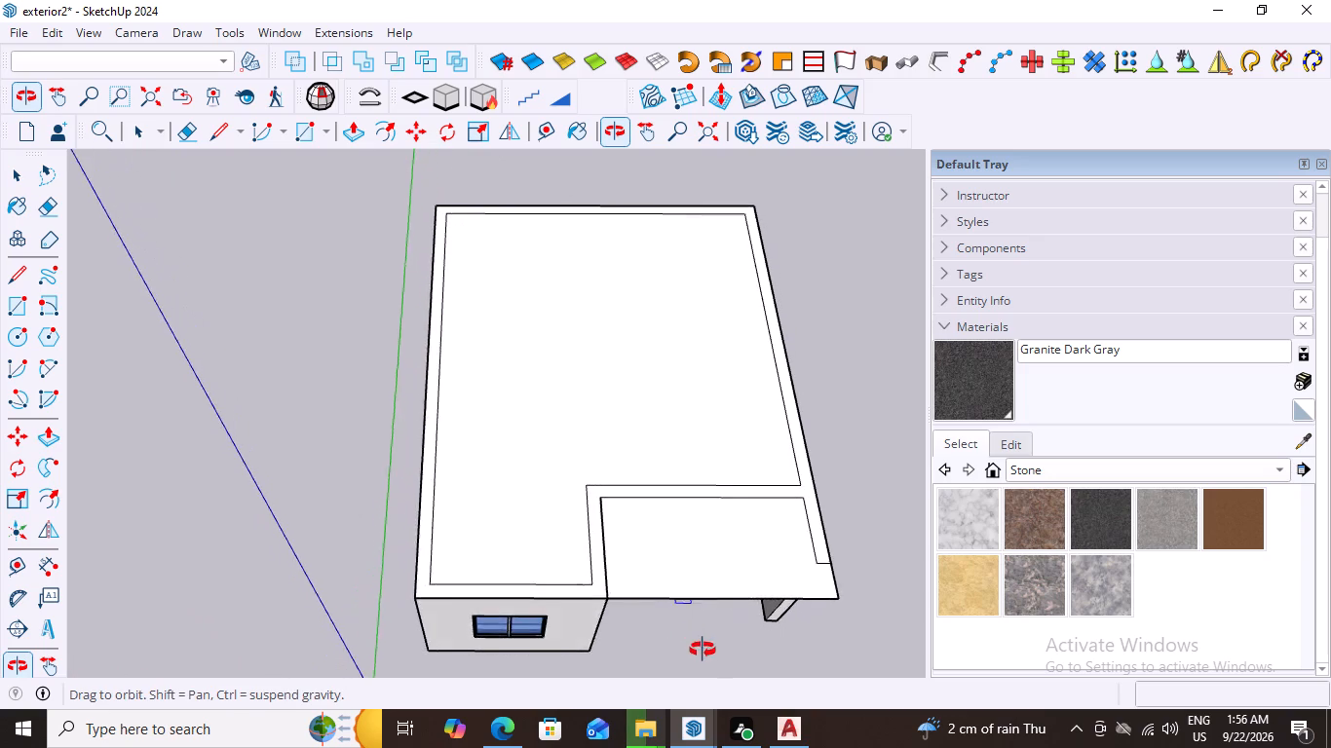
{"action": "middle_click_drag", "start_coordinate": [703, 650], "coordinate": [704, 651]}
{"action": "left_click", "coordinate": [612, 493]}
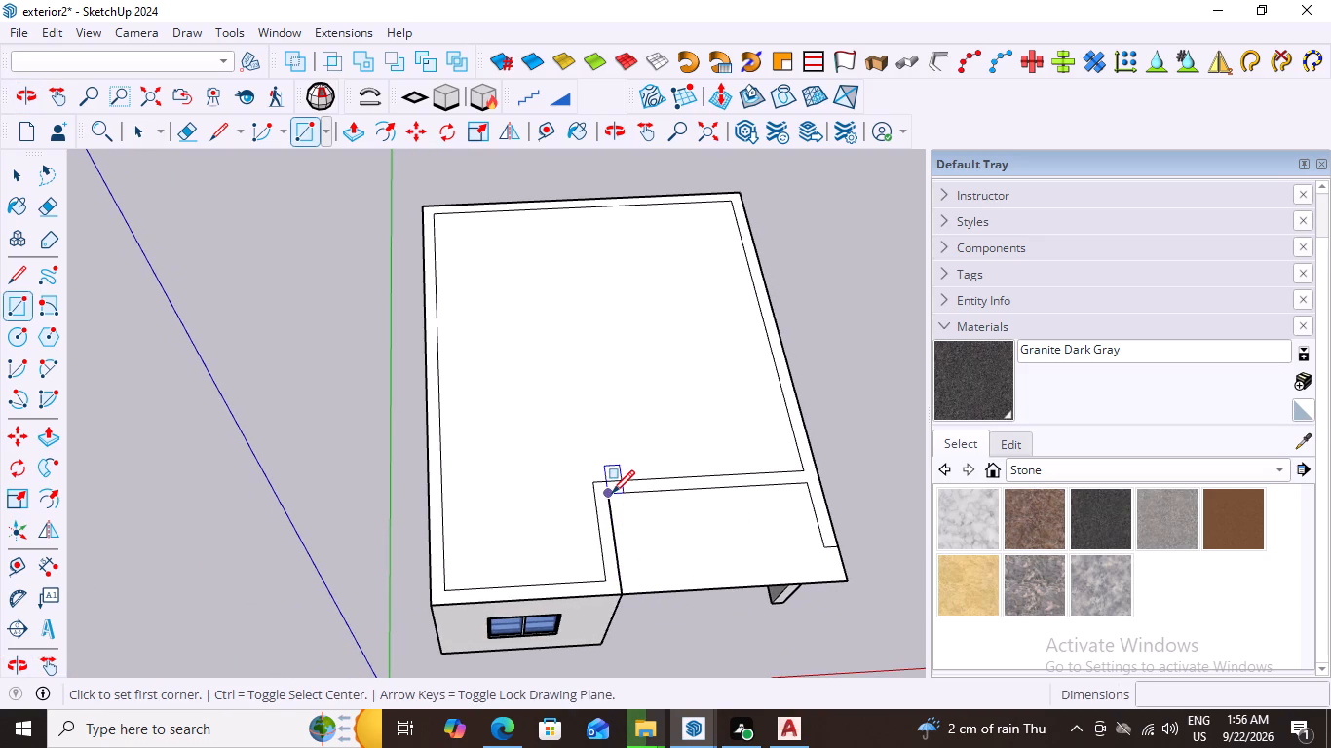
{"action": "left_click", "coordinate": [845, 587]}
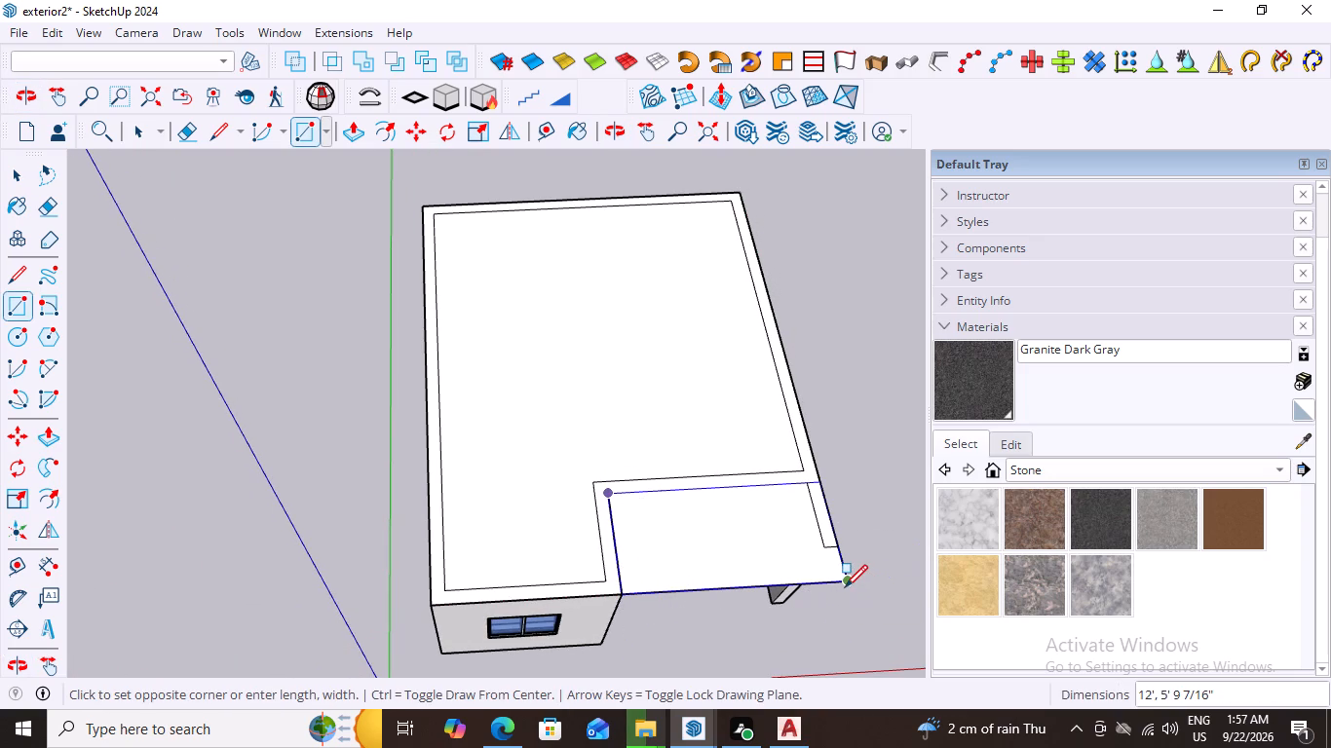
{"action": "key", "text": "space"}
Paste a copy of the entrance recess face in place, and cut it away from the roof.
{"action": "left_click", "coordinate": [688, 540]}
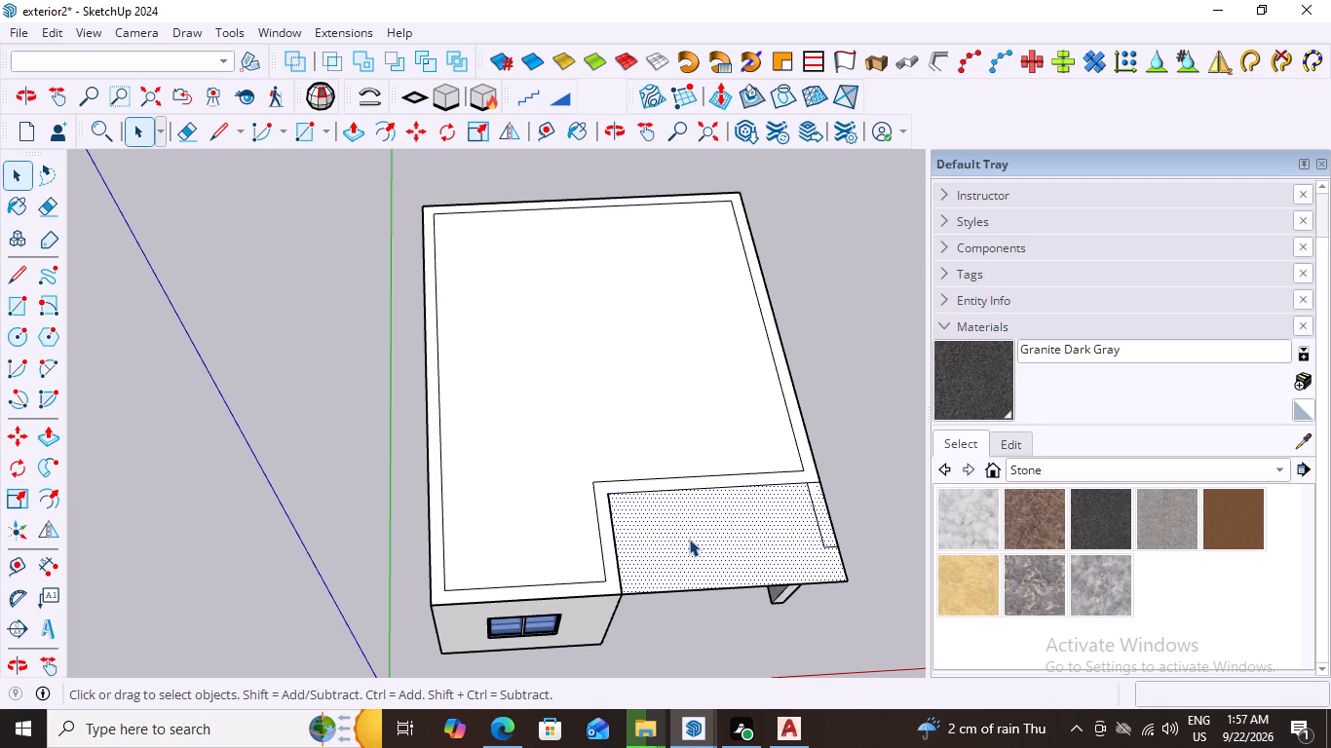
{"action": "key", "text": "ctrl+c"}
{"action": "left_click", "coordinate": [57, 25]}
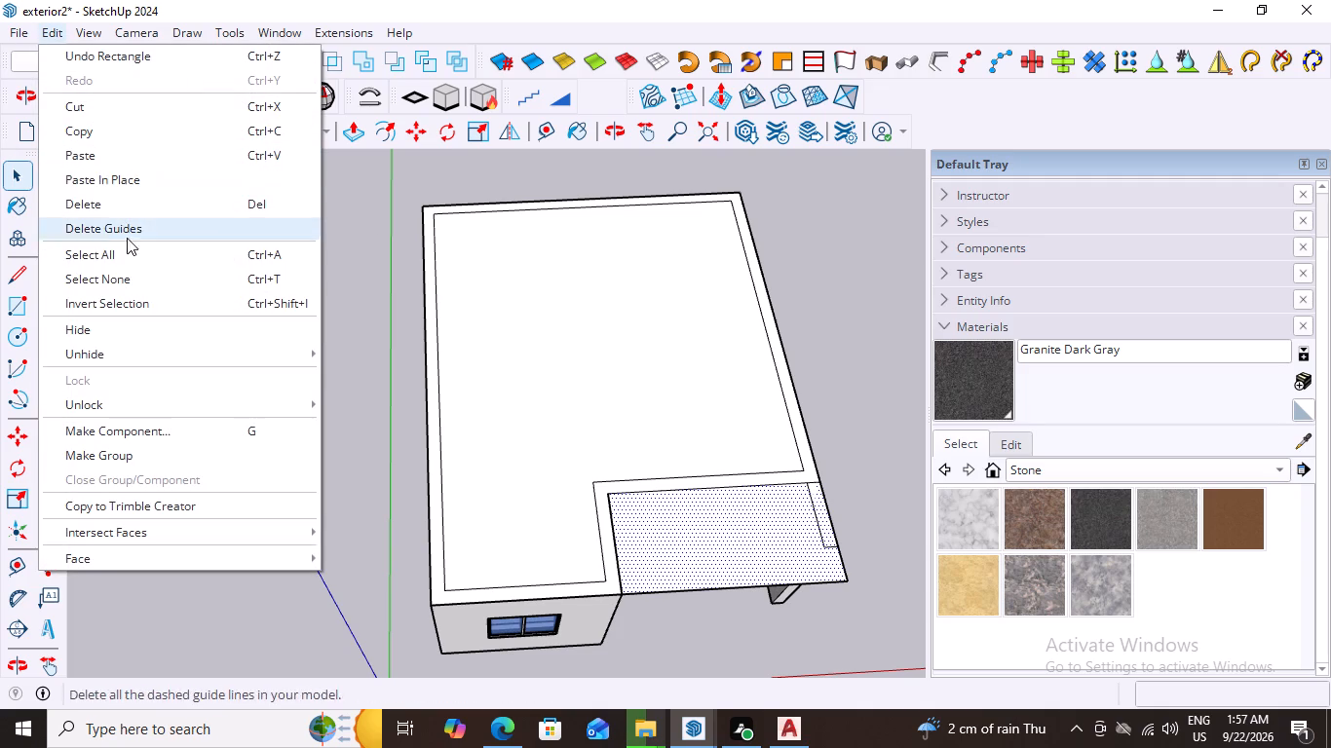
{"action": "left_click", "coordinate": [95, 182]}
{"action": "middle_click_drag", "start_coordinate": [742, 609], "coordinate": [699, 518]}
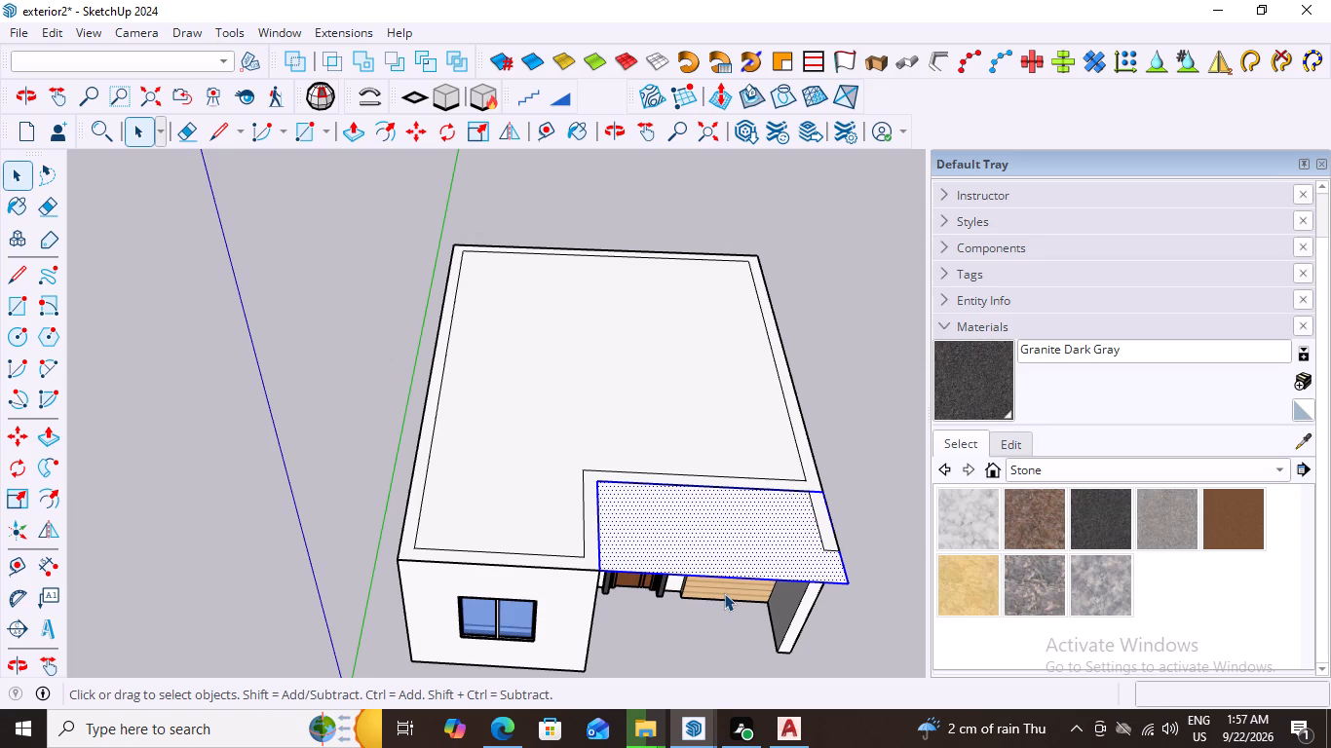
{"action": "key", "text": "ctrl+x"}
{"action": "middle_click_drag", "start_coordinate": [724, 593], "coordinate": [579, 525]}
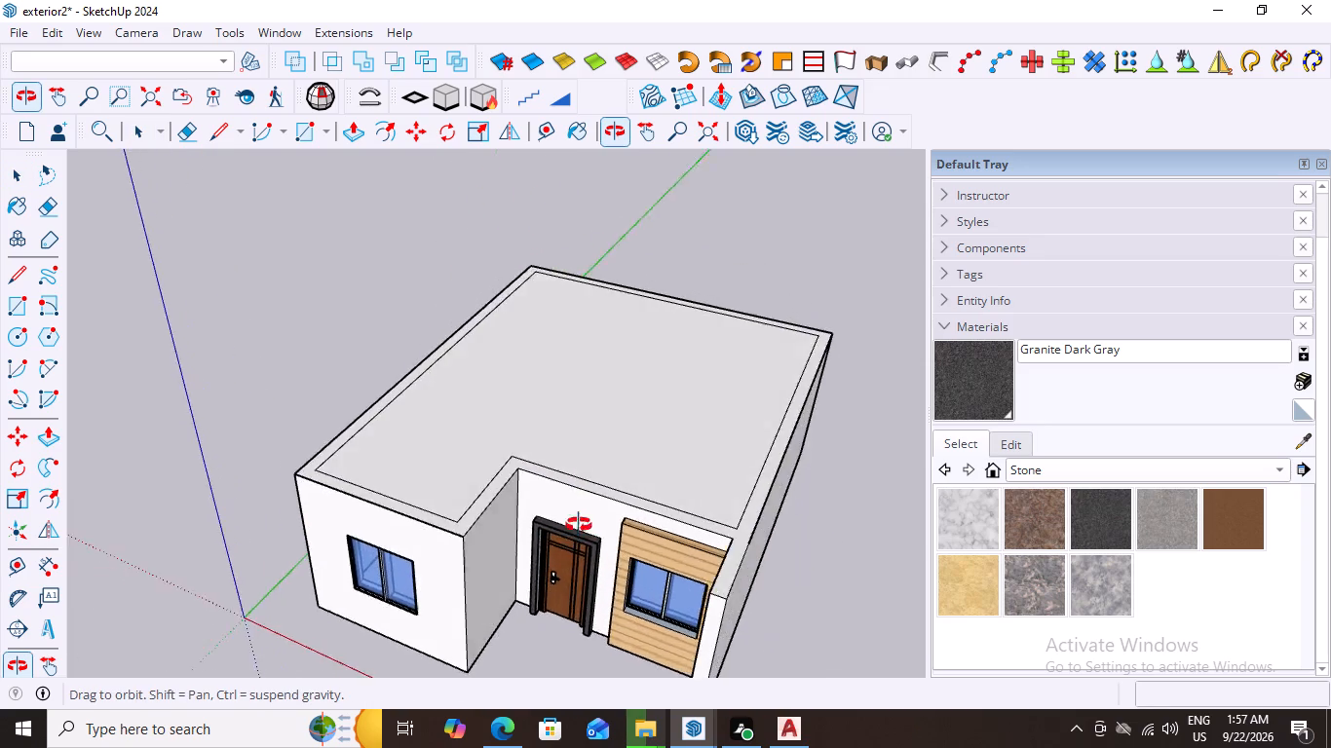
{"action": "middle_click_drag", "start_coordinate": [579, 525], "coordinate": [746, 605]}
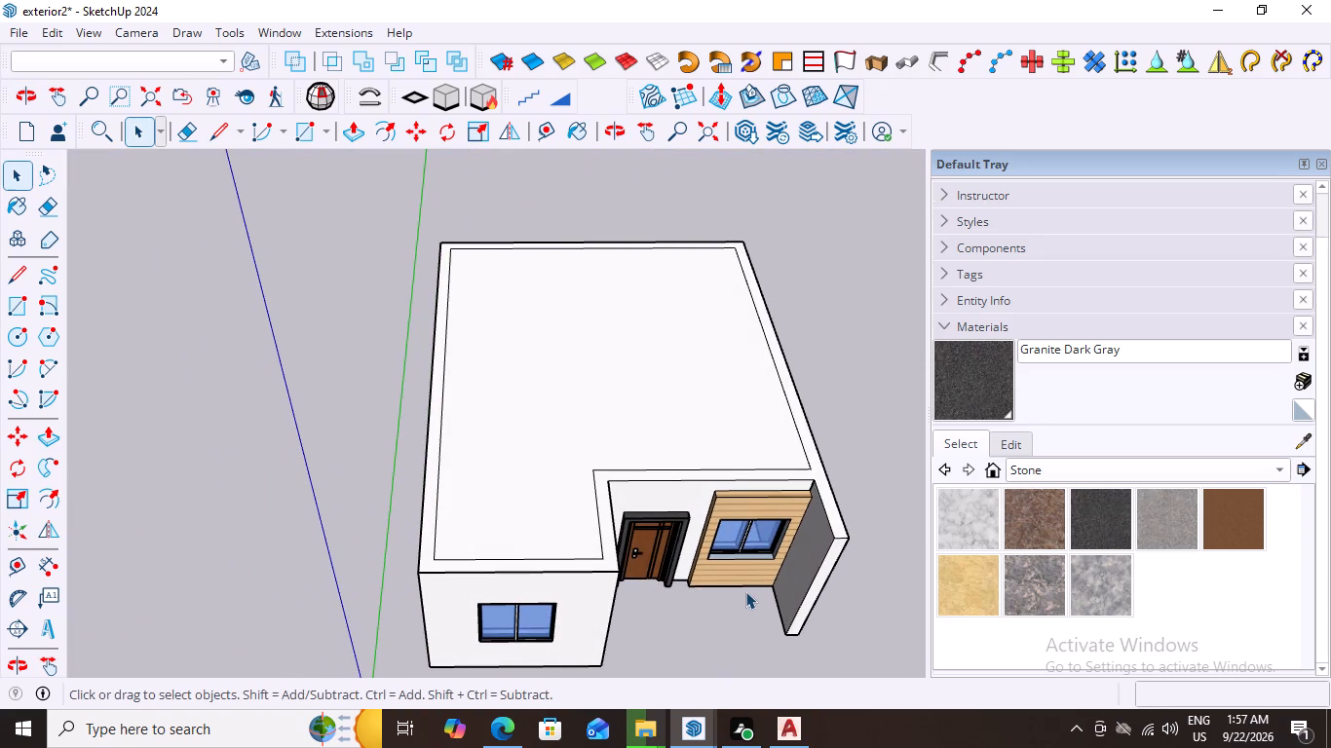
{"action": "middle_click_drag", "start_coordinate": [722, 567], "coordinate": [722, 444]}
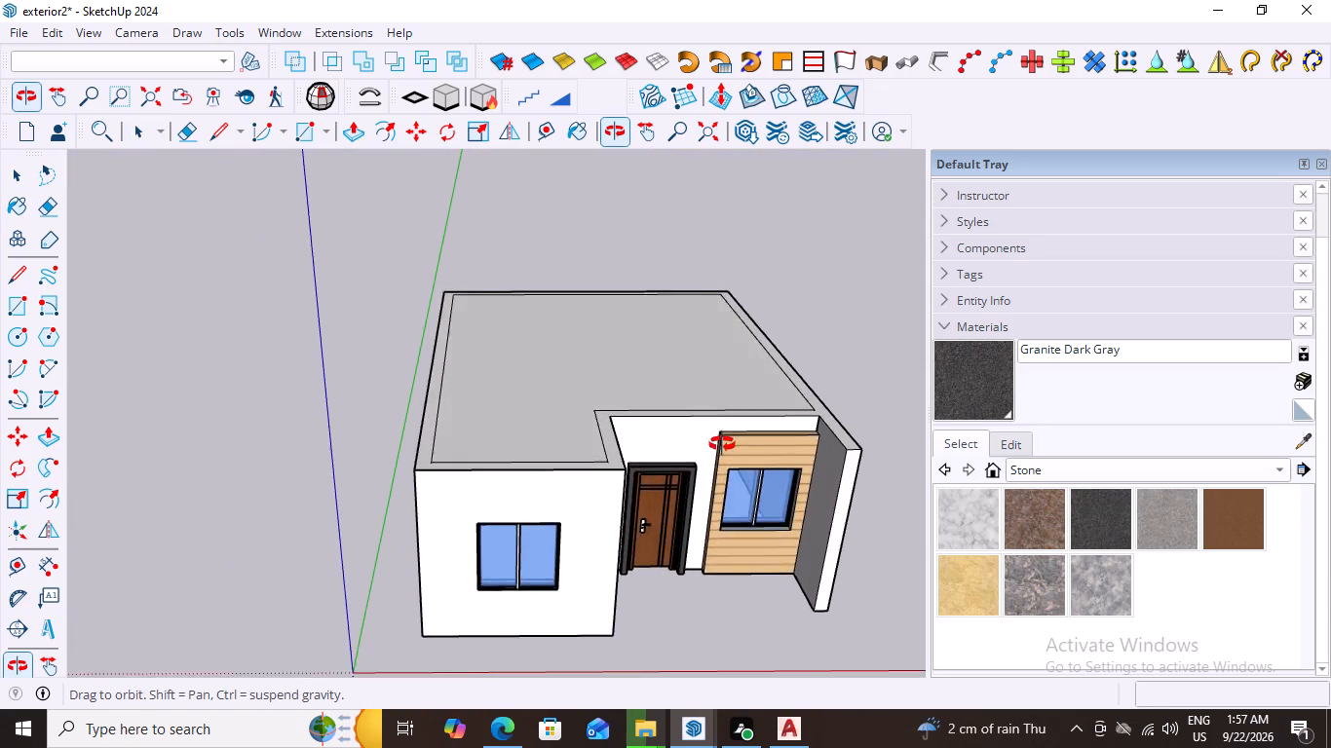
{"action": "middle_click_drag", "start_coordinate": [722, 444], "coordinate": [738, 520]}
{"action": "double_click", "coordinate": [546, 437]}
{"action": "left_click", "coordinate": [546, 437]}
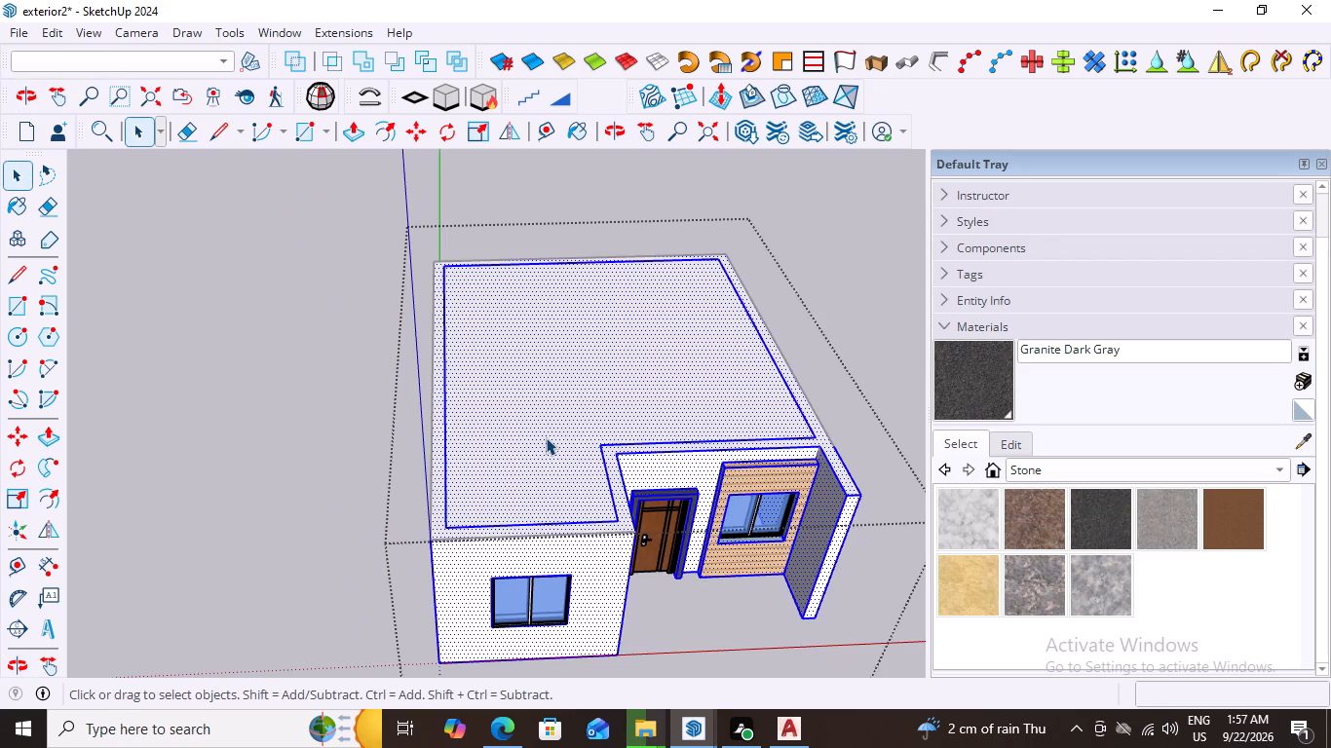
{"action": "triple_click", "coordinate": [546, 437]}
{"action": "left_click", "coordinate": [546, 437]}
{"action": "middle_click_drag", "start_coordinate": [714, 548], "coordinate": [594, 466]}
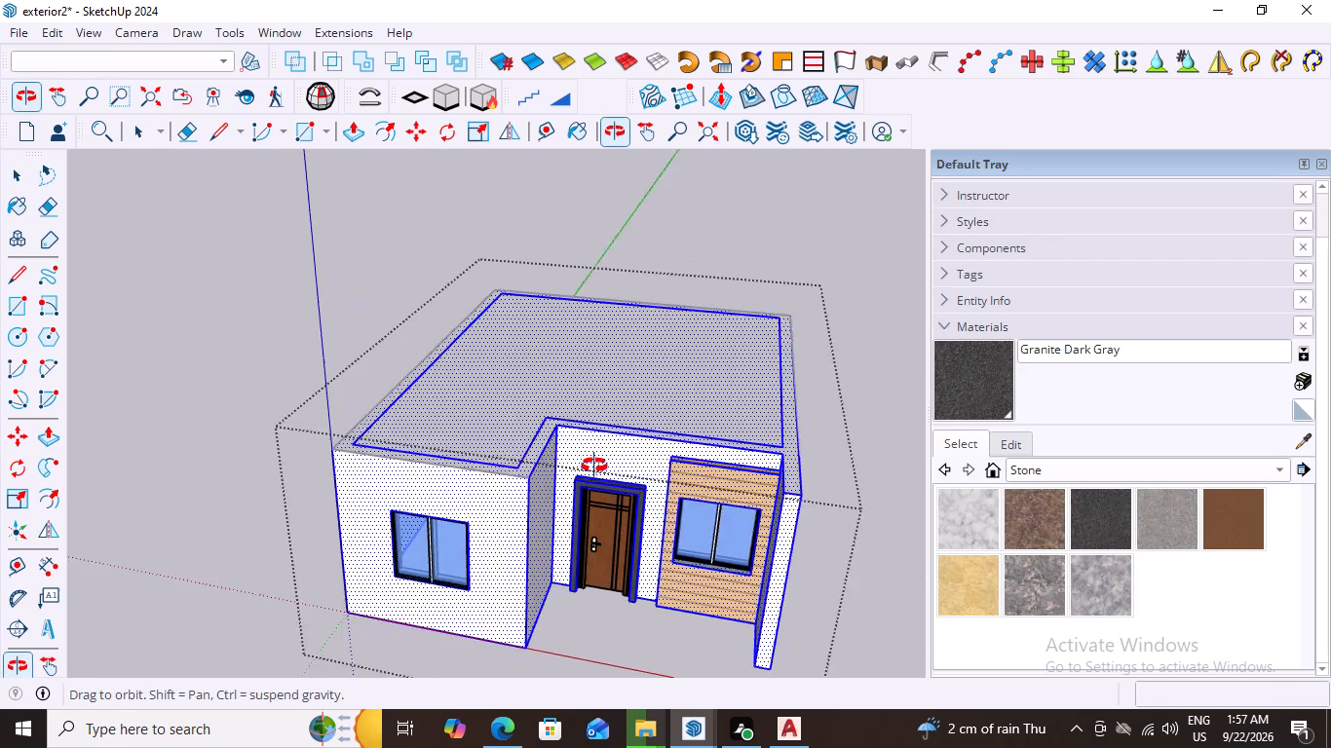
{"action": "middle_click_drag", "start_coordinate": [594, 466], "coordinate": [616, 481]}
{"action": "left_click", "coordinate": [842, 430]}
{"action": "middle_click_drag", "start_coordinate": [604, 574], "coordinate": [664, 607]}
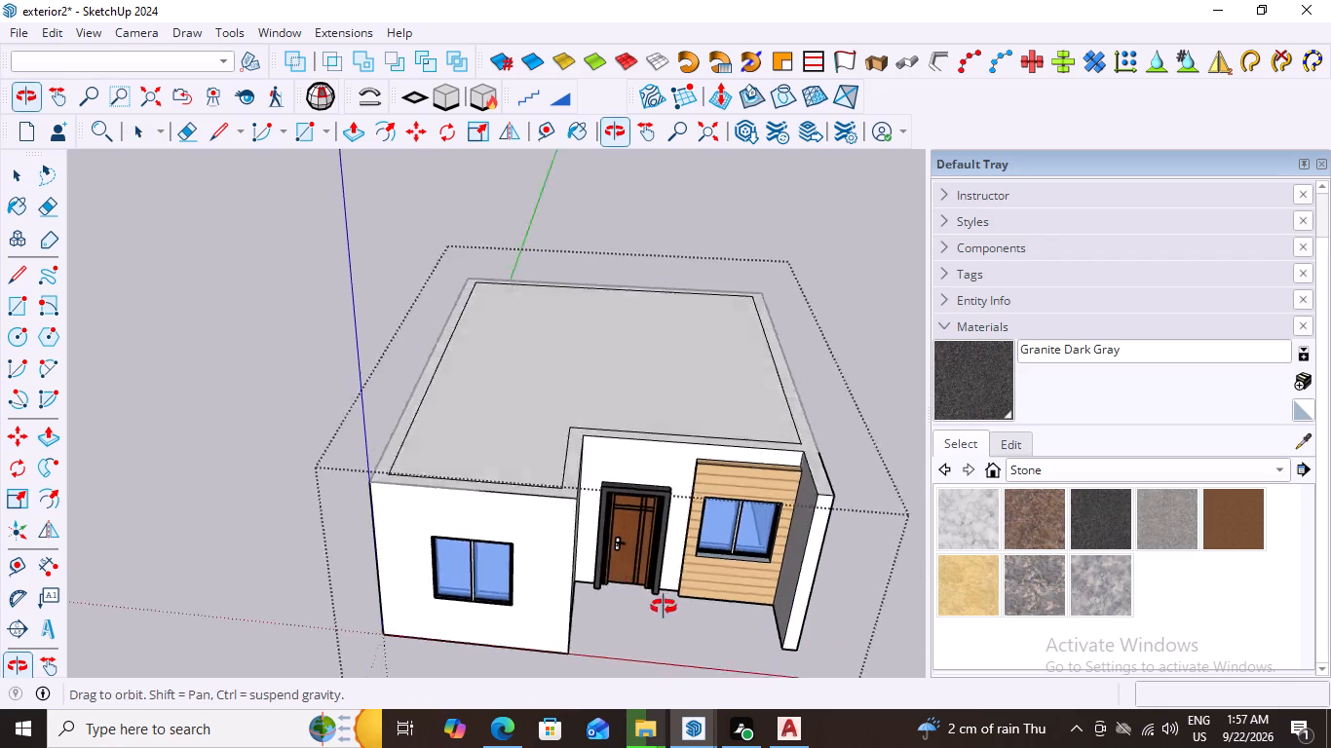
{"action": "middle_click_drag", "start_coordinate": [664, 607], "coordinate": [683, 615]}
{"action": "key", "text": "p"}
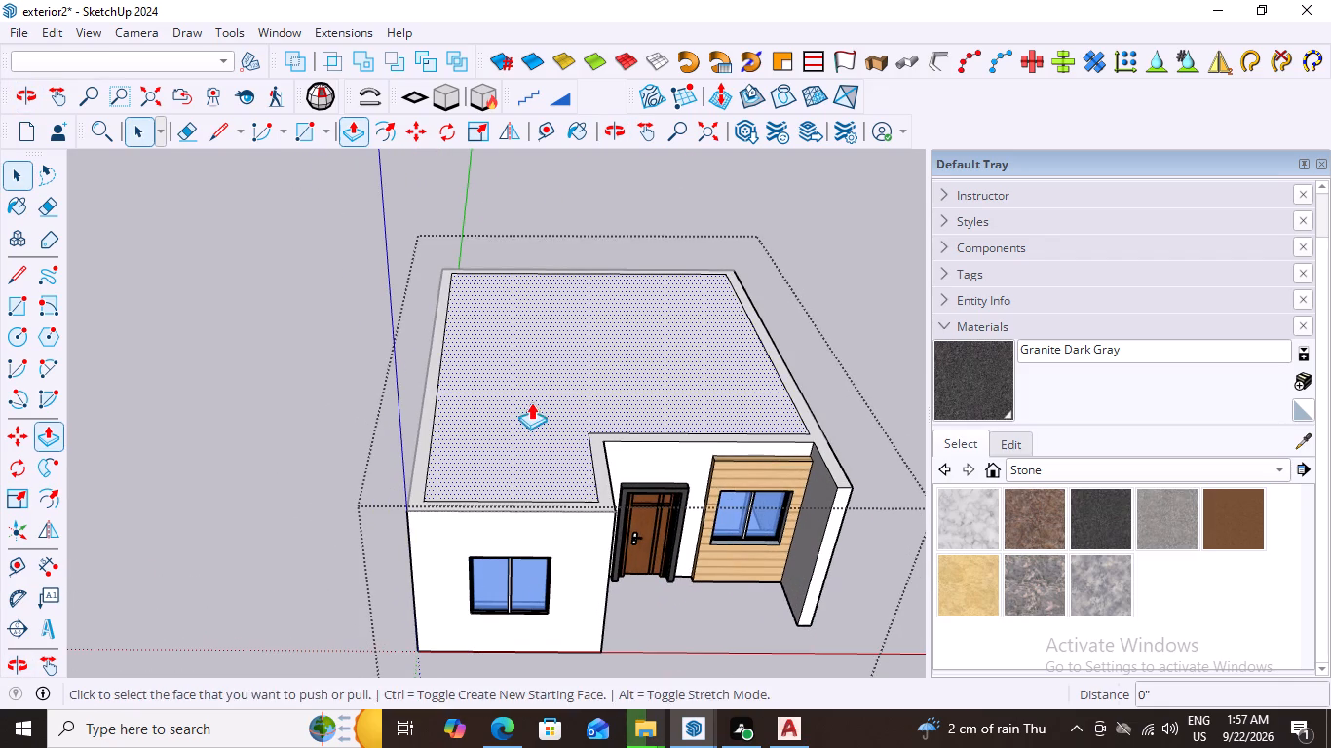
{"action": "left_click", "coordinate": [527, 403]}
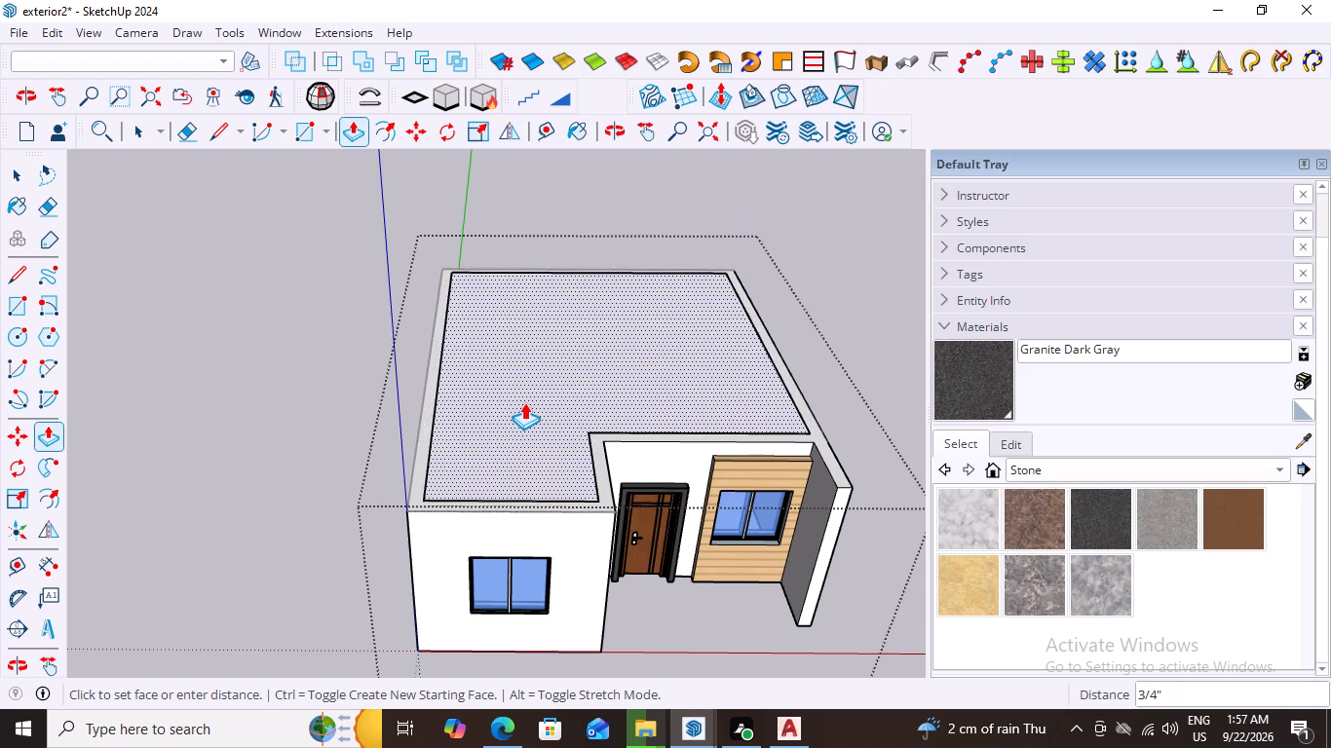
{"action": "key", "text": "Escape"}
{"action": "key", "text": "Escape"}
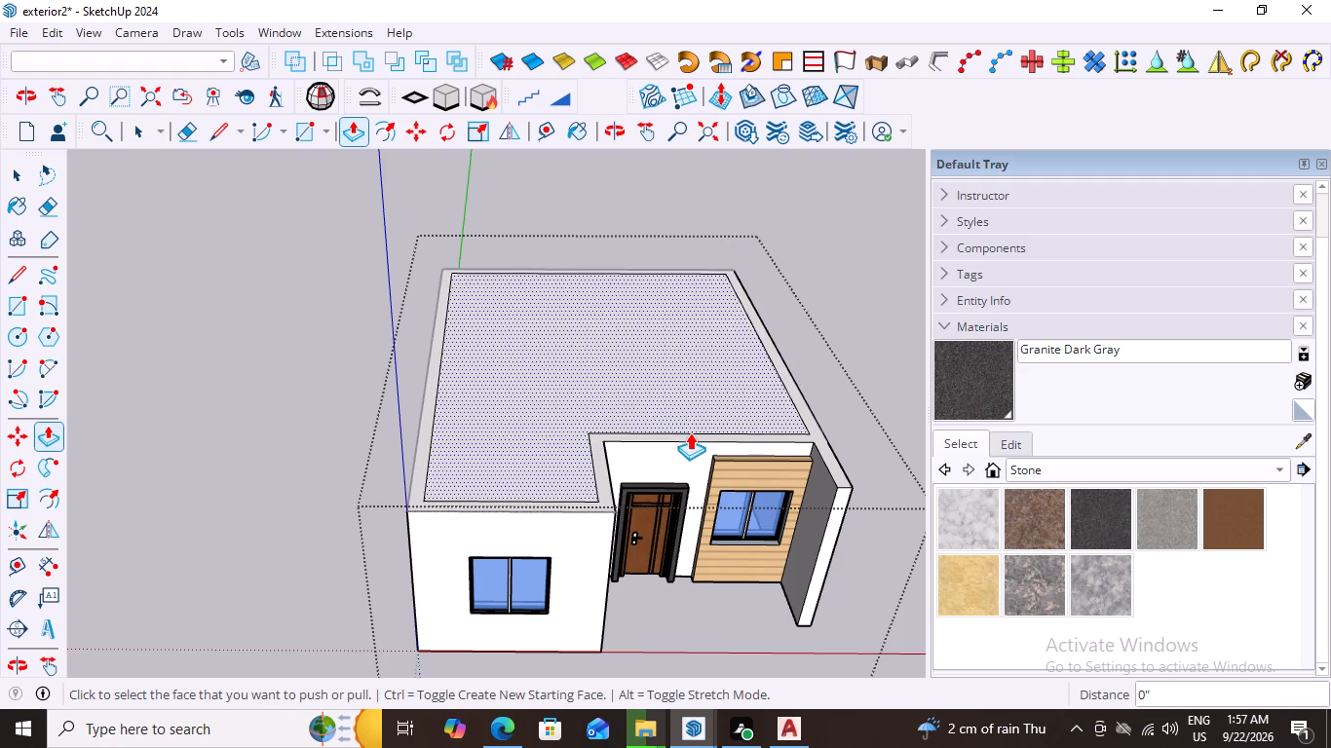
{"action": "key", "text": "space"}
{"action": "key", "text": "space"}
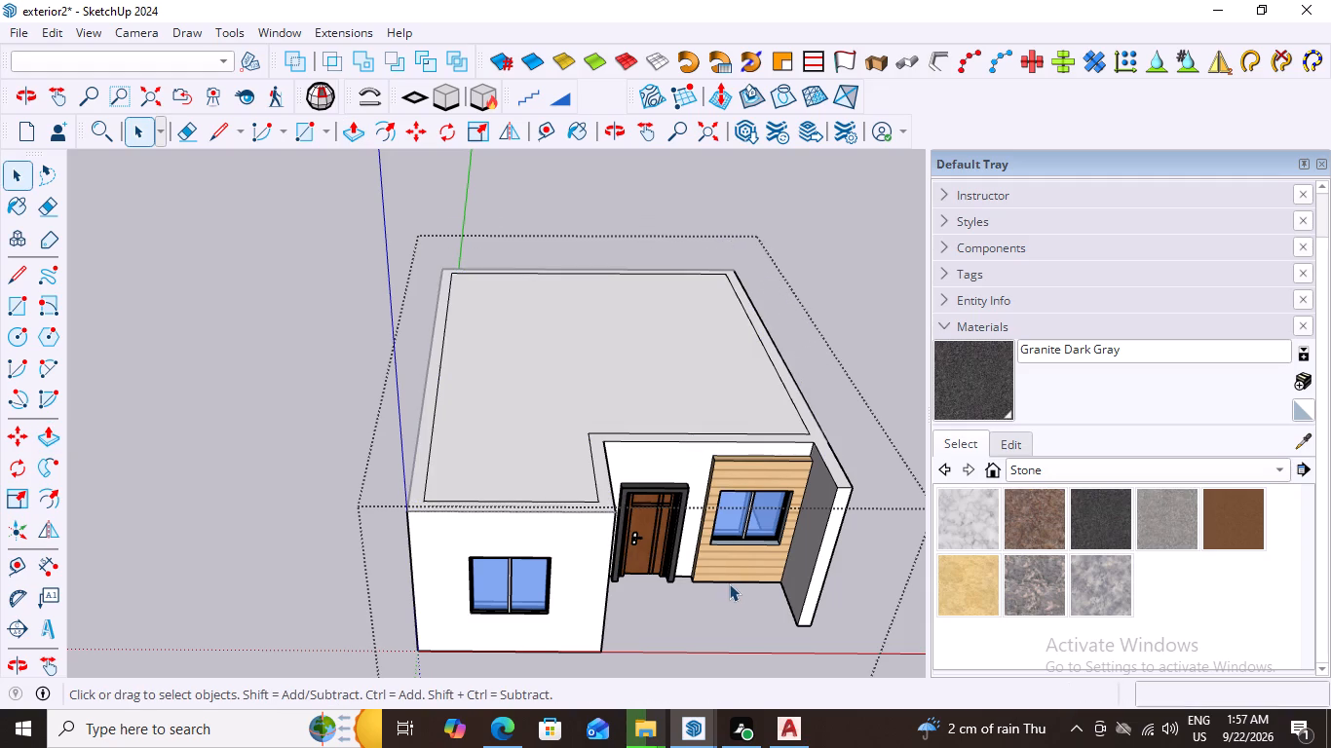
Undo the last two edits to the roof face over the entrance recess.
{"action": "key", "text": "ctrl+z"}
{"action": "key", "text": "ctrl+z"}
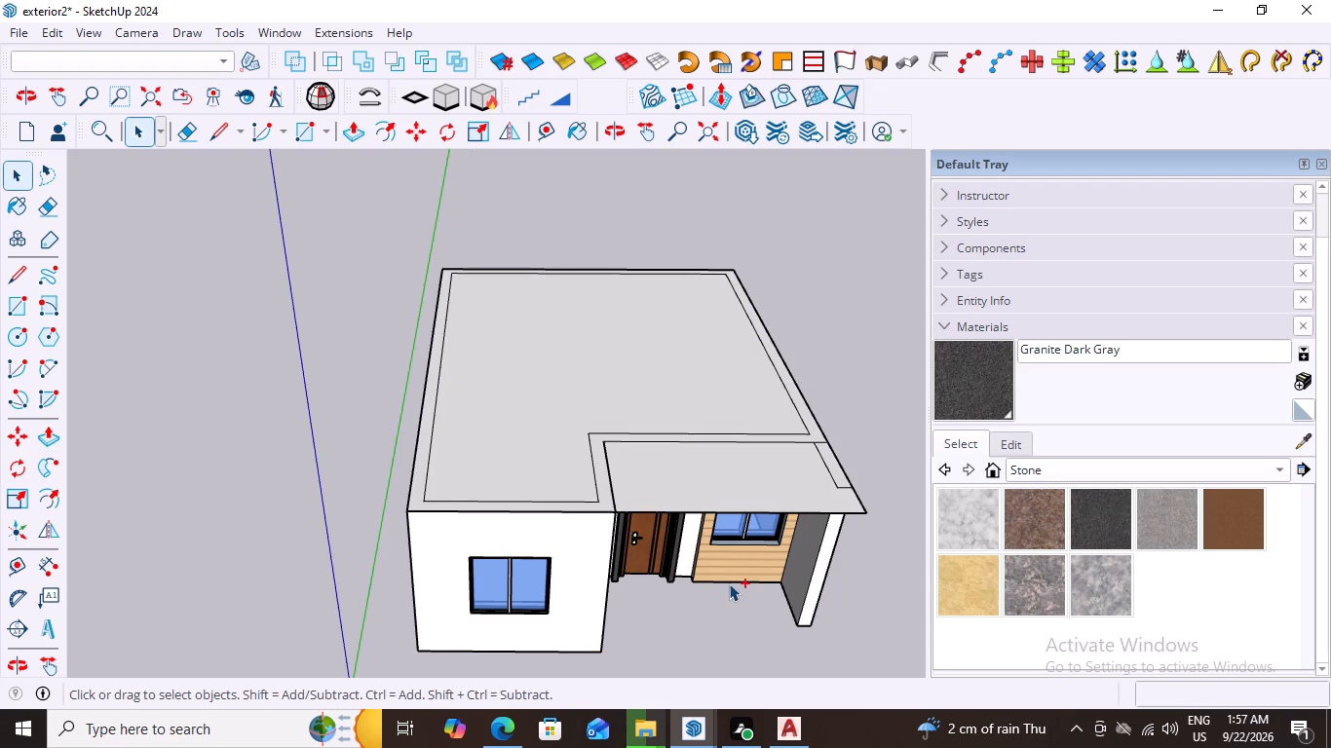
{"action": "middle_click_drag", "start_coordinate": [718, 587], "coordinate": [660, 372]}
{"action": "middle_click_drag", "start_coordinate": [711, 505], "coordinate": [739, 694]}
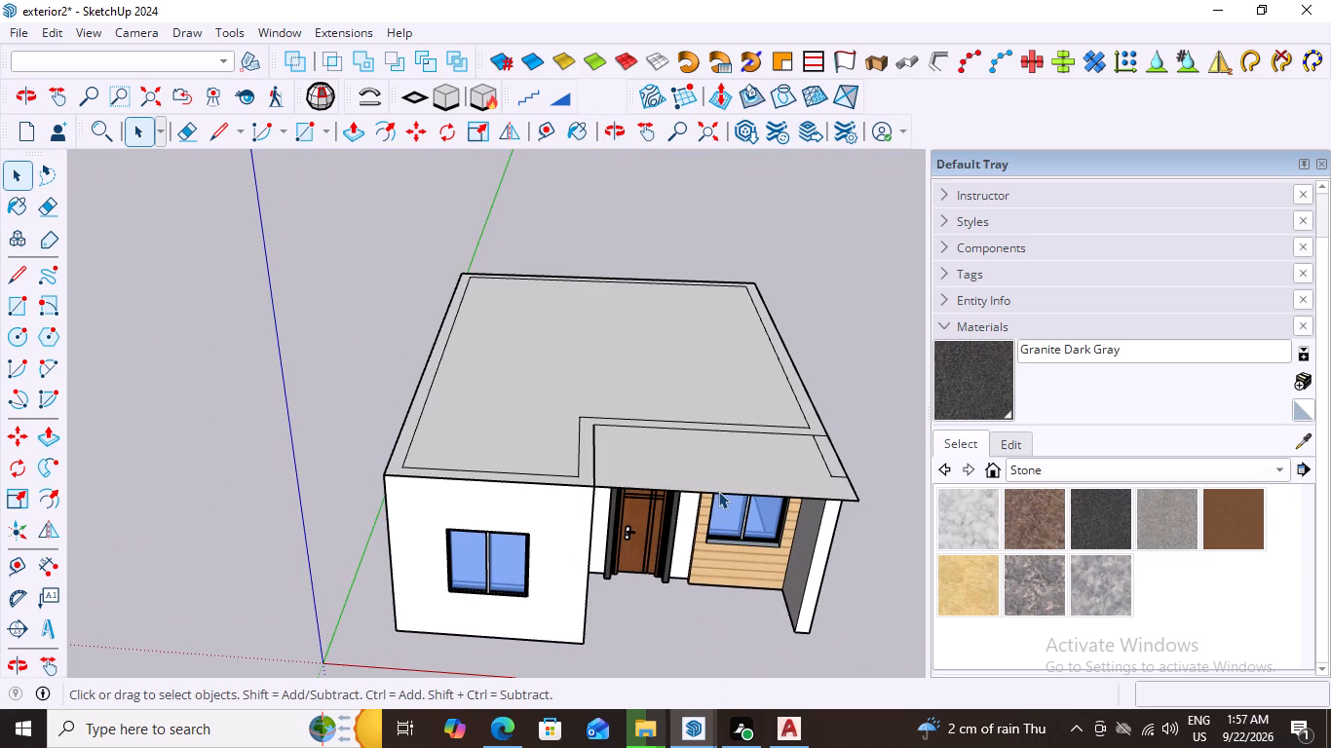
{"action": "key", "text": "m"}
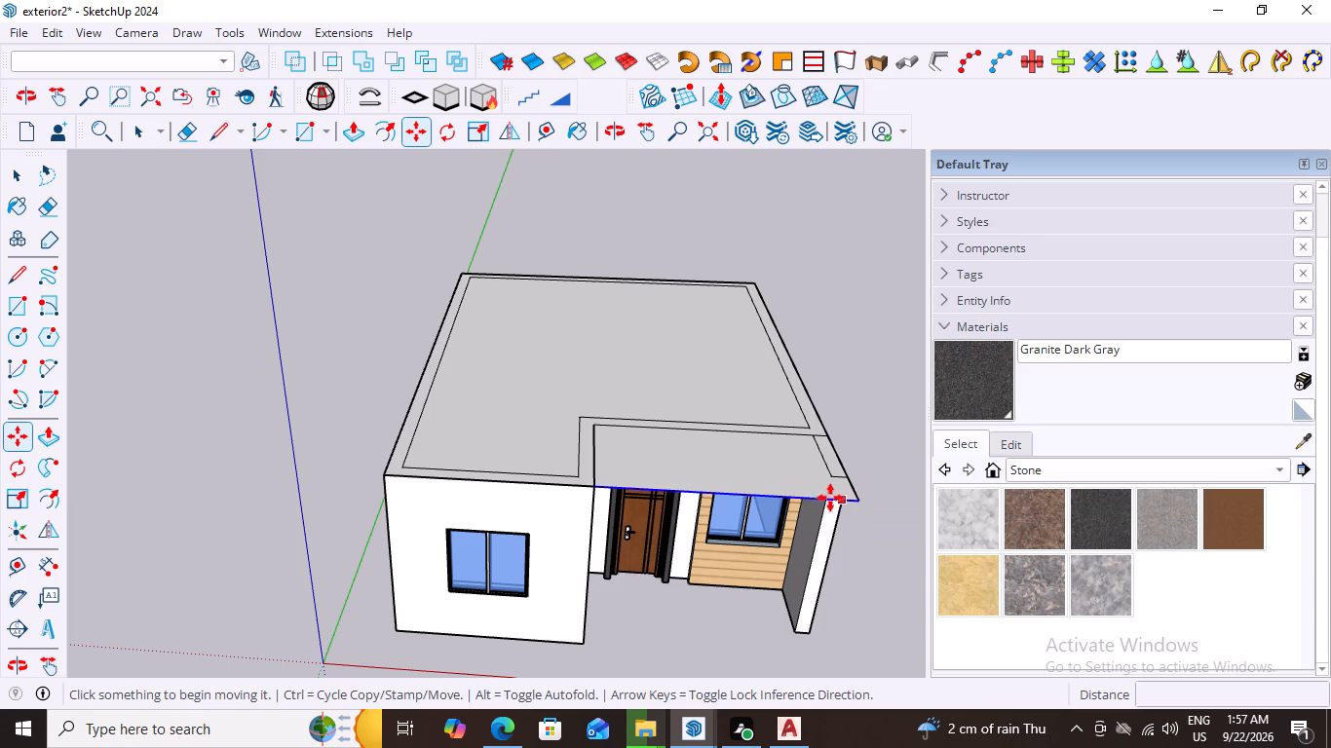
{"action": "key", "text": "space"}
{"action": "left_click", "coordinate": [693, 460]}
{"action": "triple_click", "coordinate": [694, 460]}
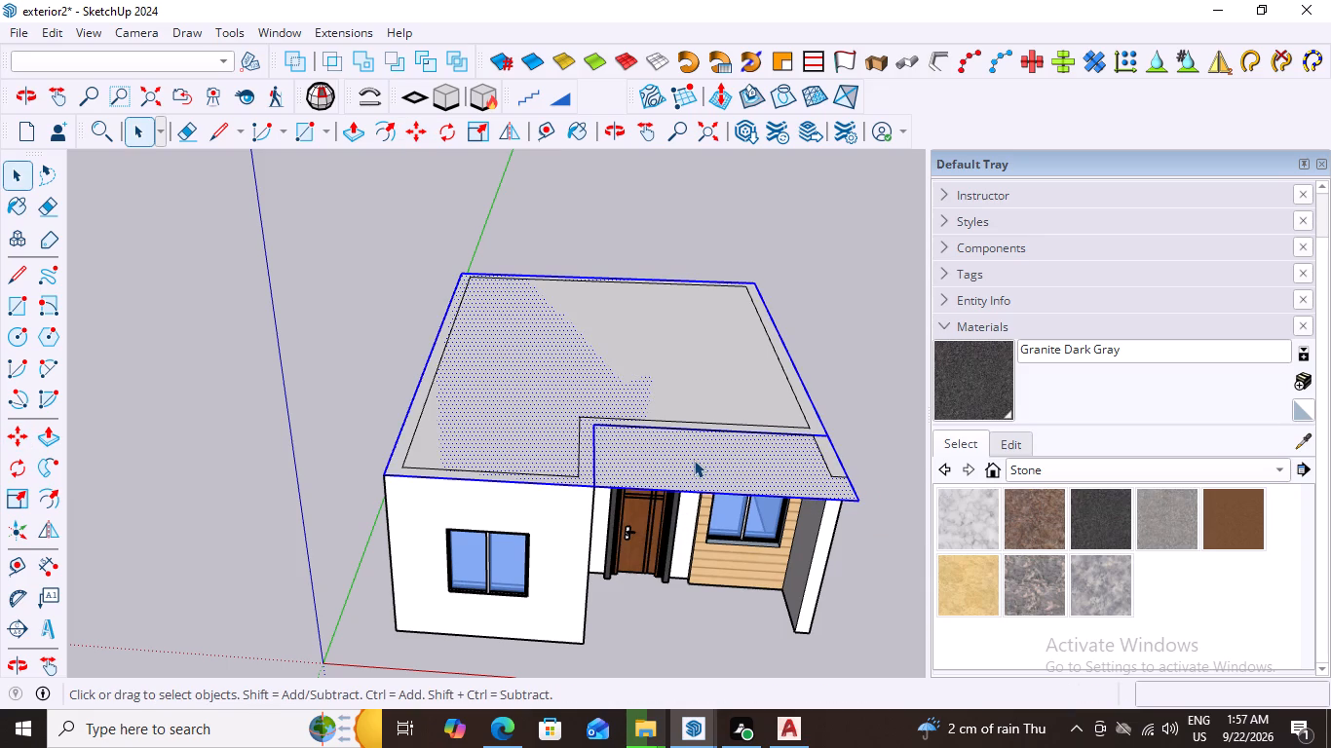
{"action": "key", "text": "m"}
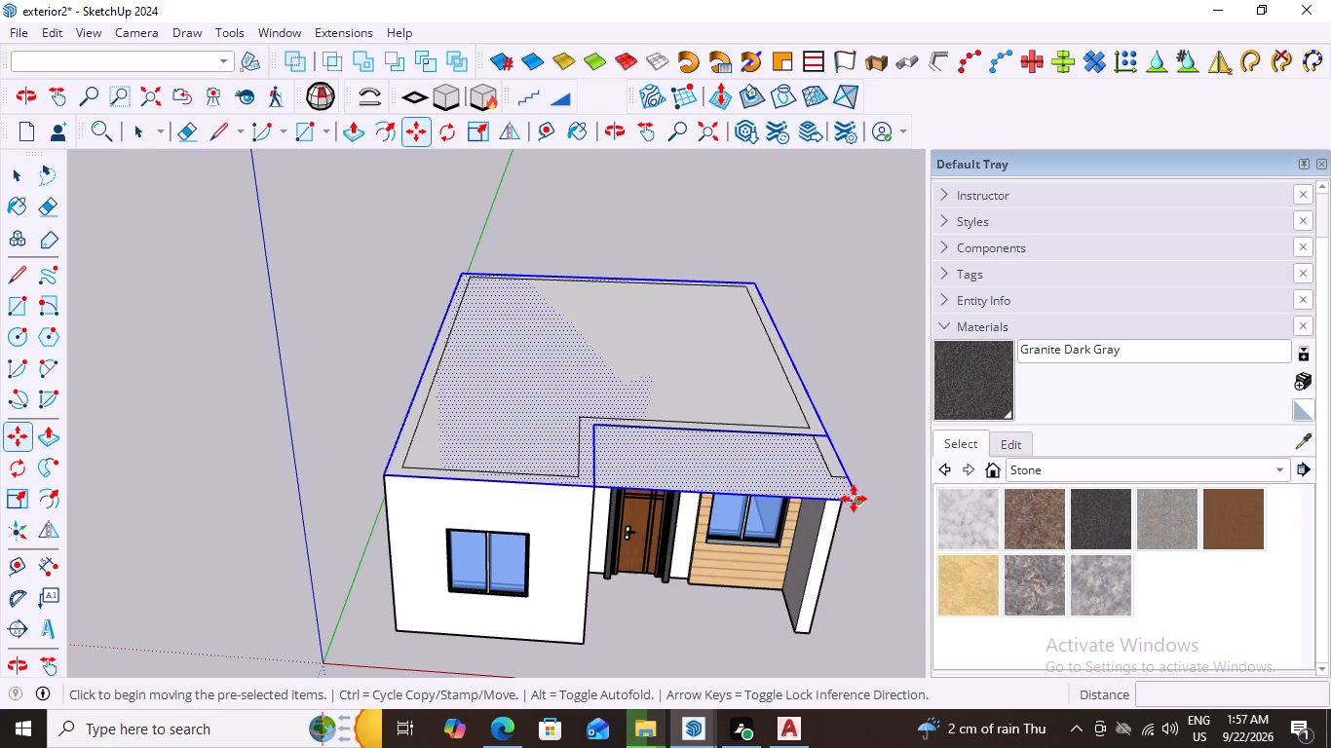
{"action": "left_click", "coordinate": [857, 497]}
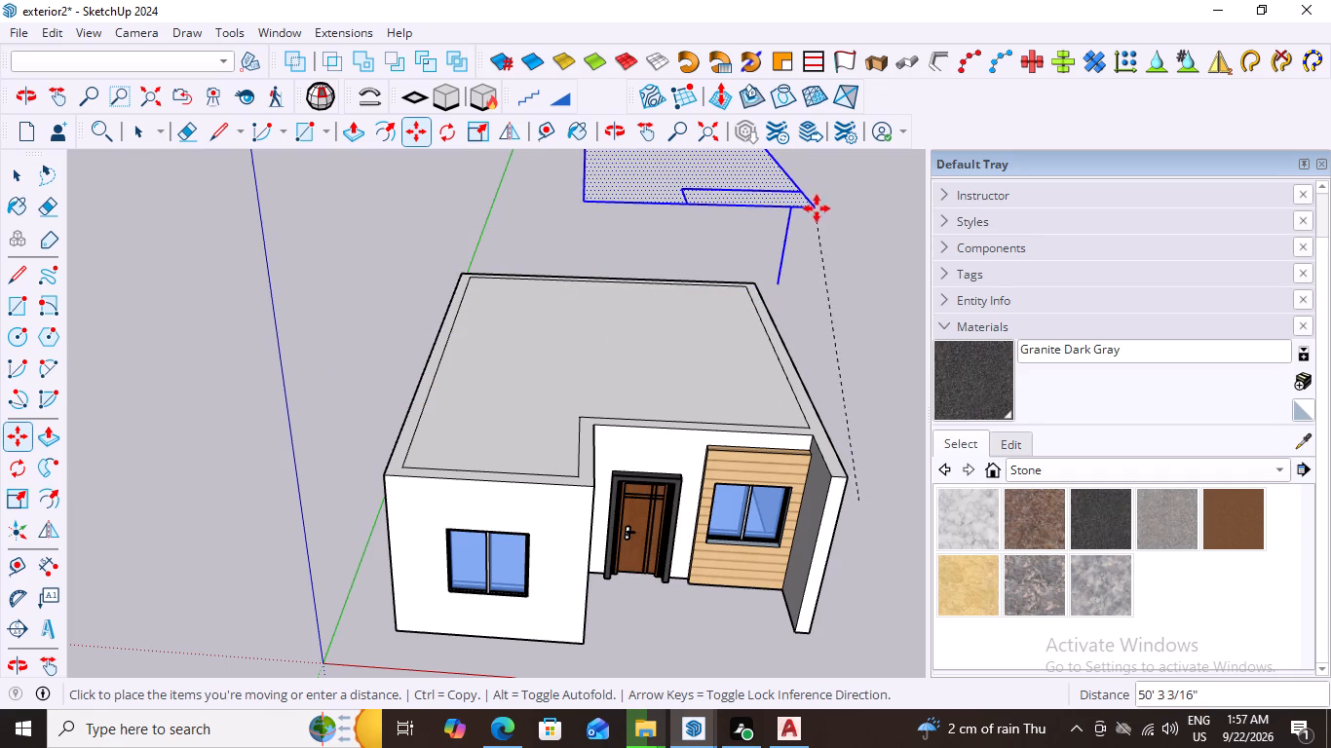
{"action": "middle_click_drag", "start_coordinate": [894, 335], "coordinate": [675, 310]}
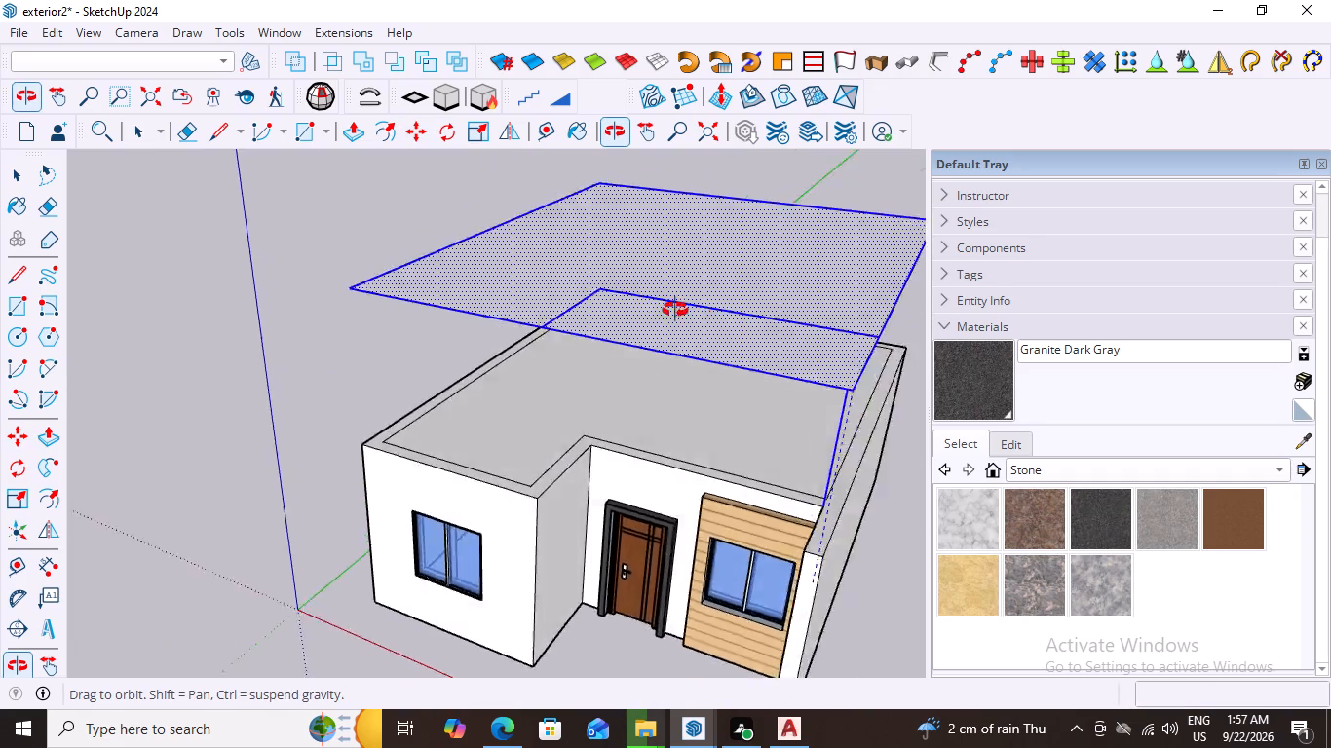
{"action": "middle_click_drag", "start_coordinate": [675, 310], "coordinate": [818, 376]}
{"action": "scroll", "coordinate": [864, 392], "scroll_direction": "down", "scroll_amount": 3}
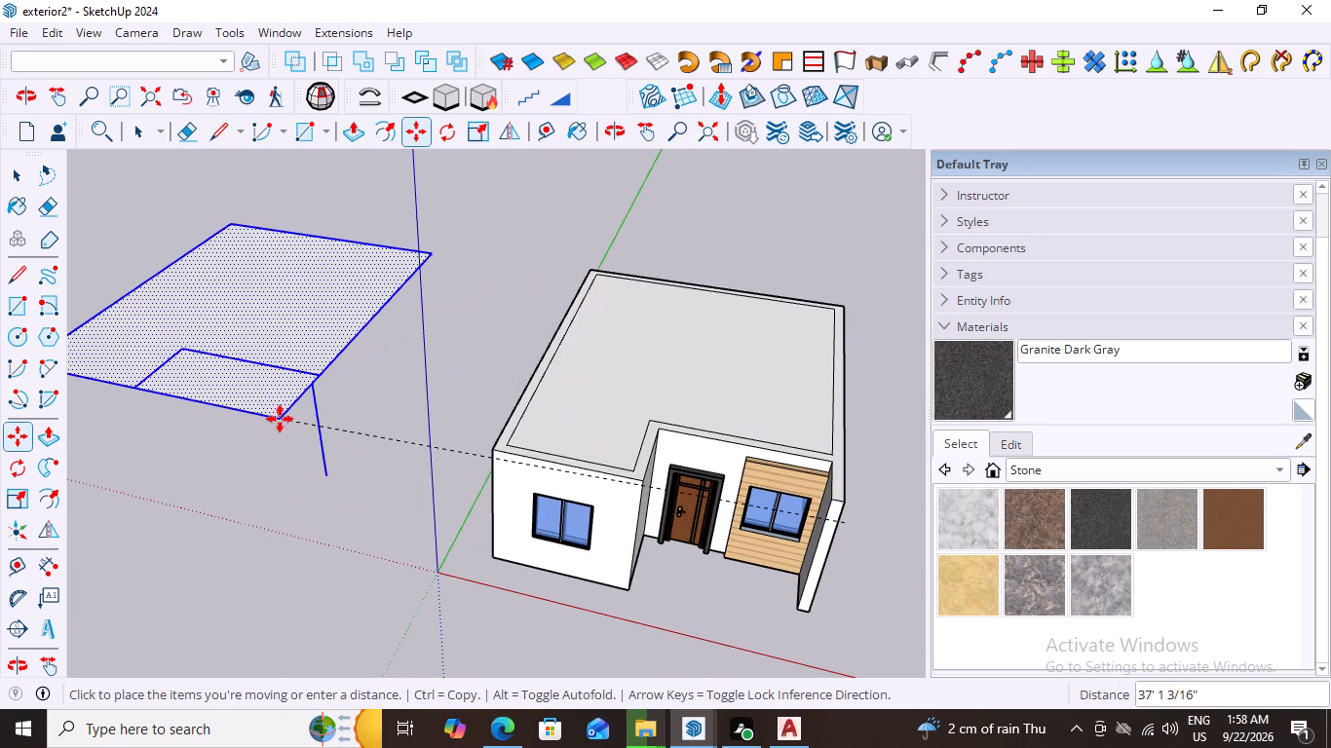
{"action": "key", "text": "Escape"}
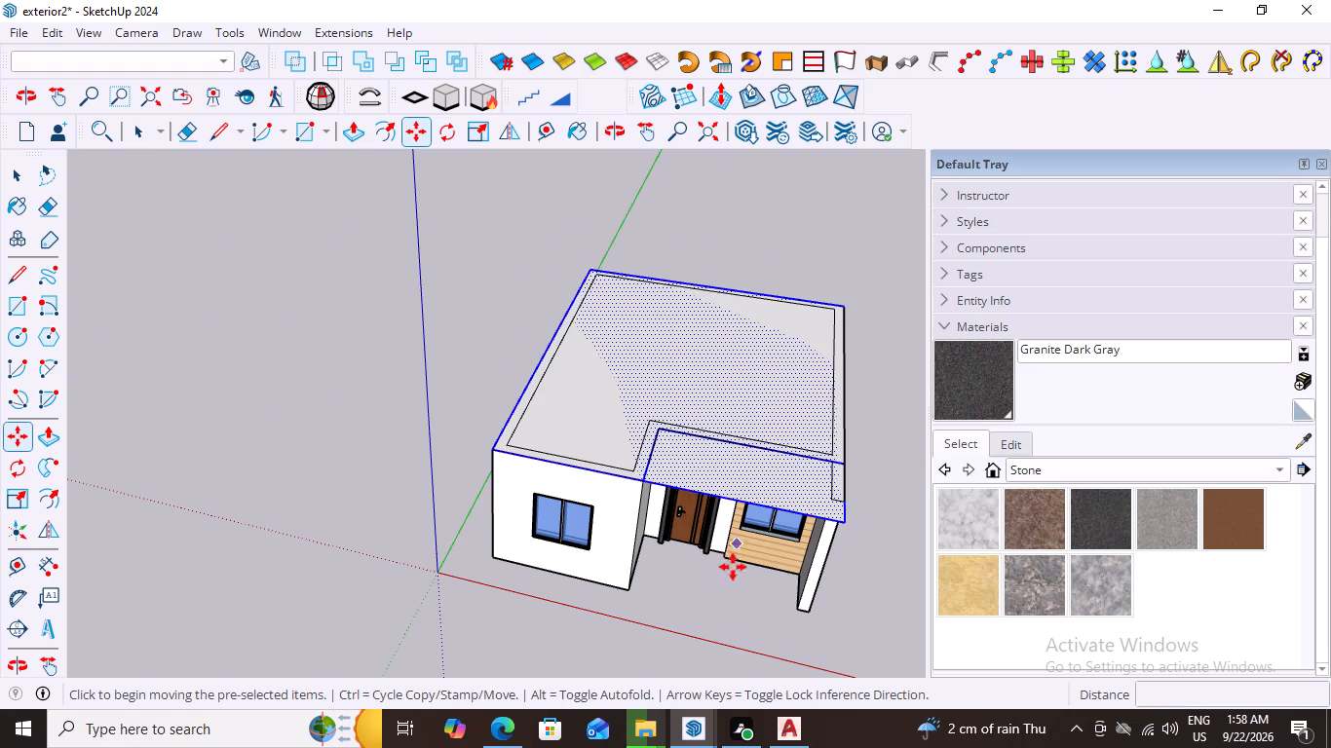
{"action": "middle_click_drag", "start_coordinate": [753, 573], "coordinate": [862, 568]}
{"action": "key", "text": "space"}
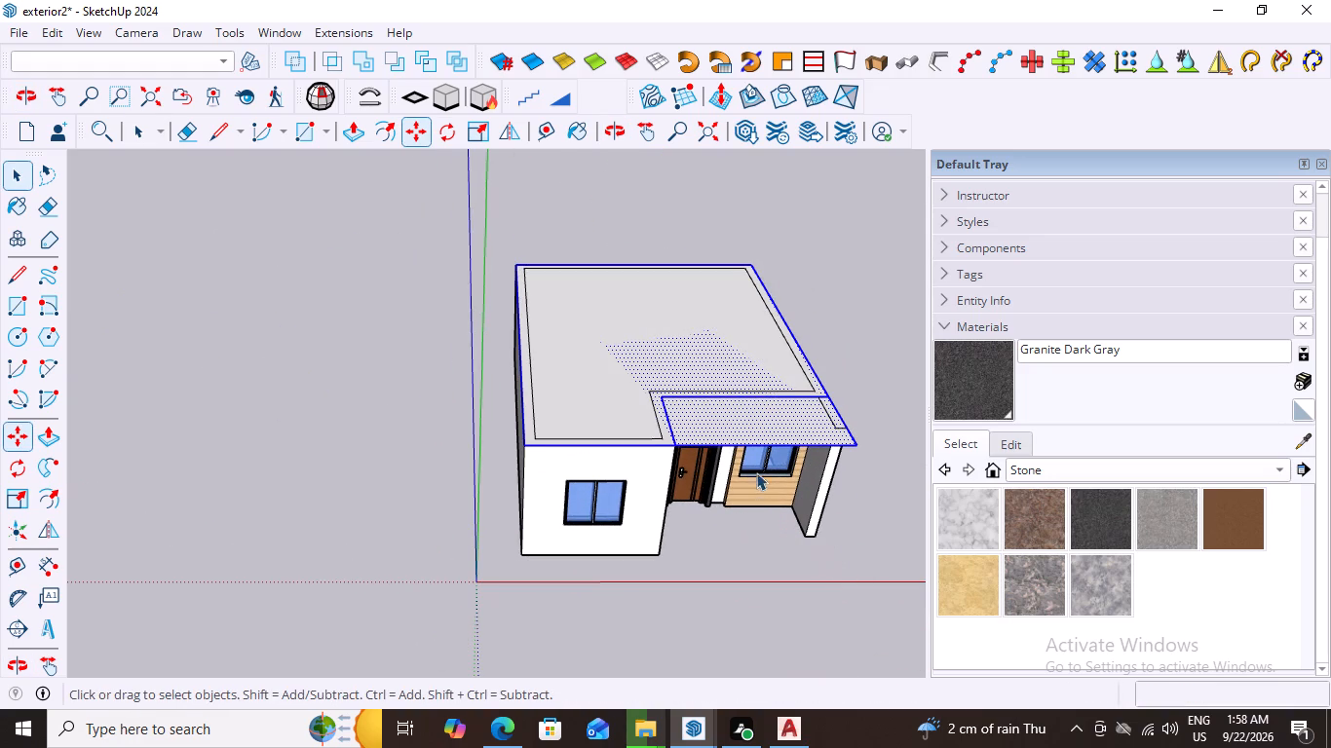
Delete the rectangular roof face over the entrance recess together with its bounding edges.
{"action": "double_click", "coordinate": [735, 427]}
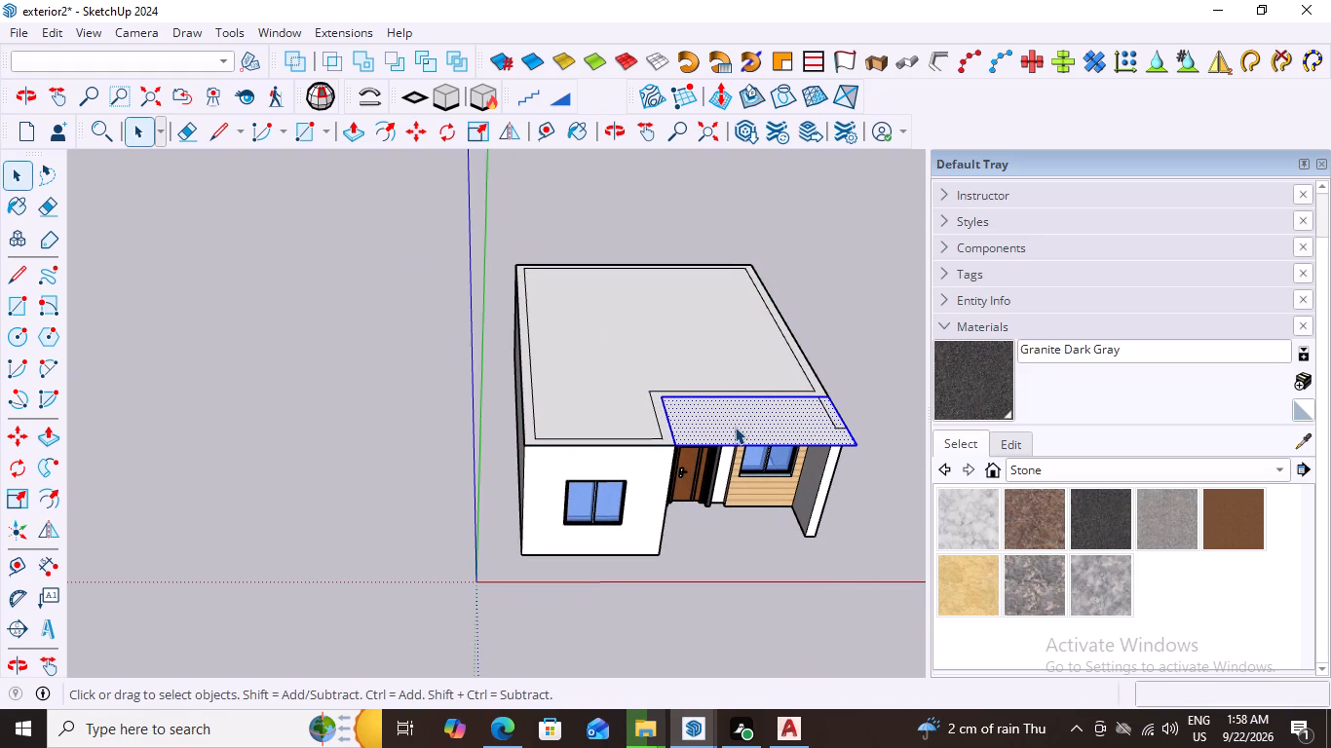
{"action": "key", "text": "Delete"}
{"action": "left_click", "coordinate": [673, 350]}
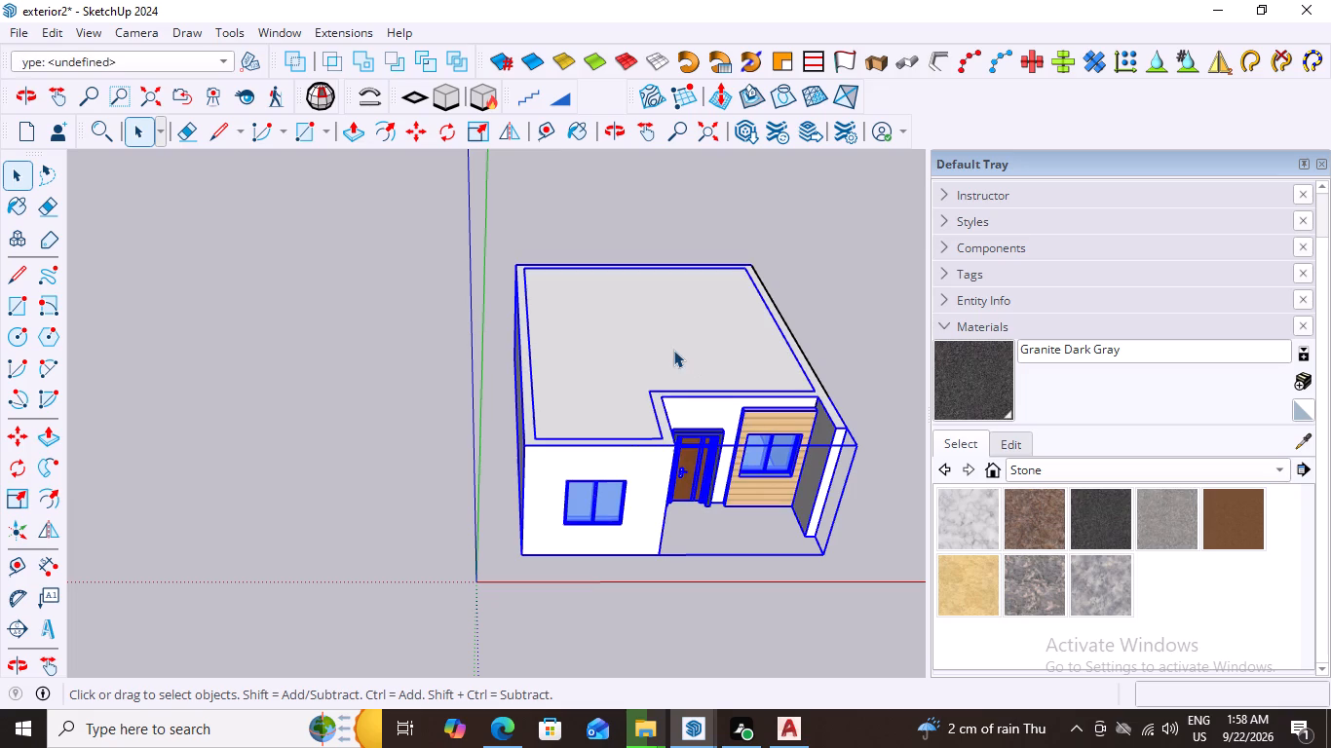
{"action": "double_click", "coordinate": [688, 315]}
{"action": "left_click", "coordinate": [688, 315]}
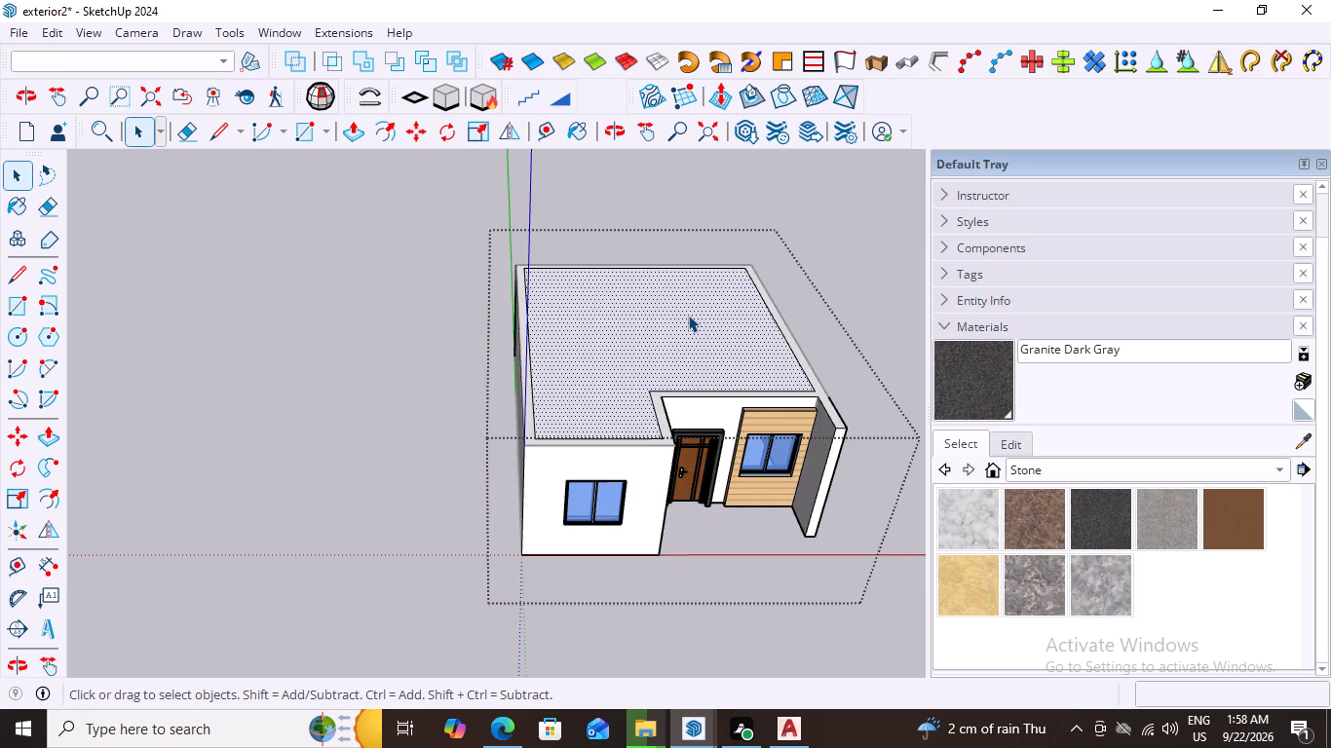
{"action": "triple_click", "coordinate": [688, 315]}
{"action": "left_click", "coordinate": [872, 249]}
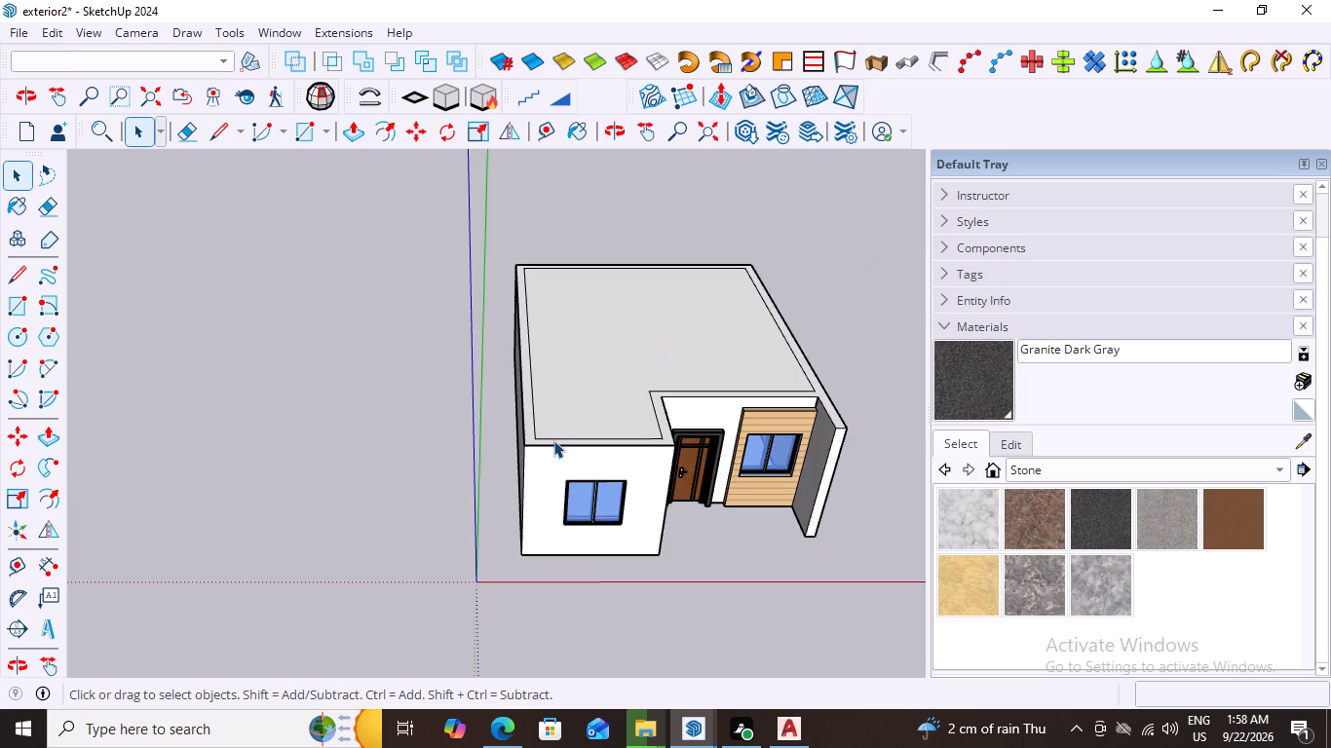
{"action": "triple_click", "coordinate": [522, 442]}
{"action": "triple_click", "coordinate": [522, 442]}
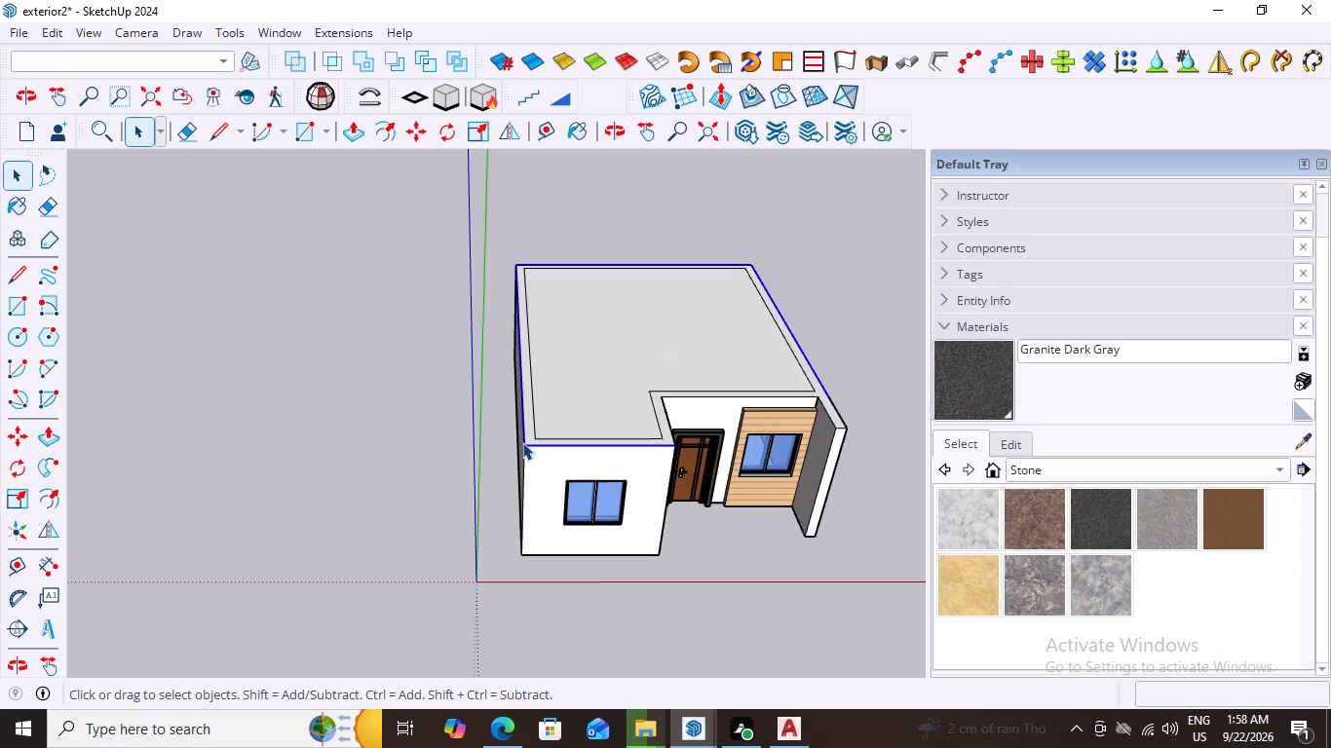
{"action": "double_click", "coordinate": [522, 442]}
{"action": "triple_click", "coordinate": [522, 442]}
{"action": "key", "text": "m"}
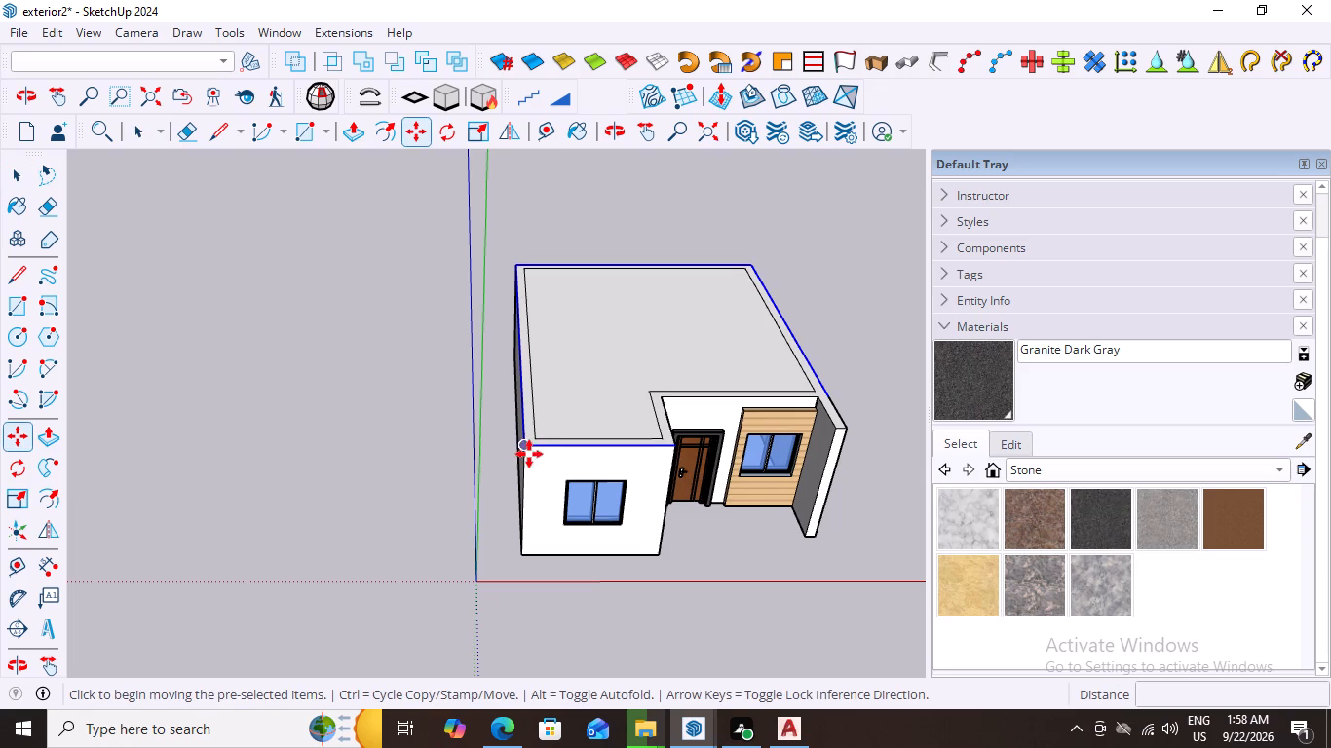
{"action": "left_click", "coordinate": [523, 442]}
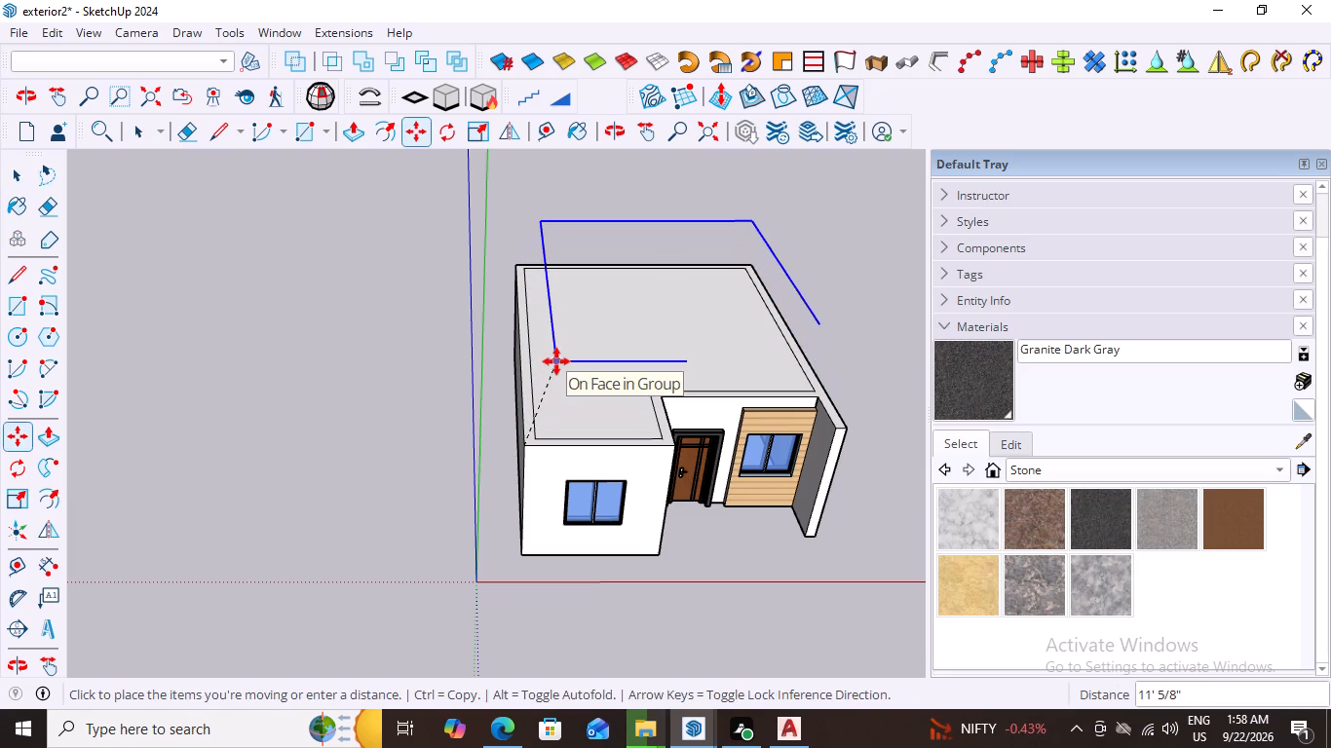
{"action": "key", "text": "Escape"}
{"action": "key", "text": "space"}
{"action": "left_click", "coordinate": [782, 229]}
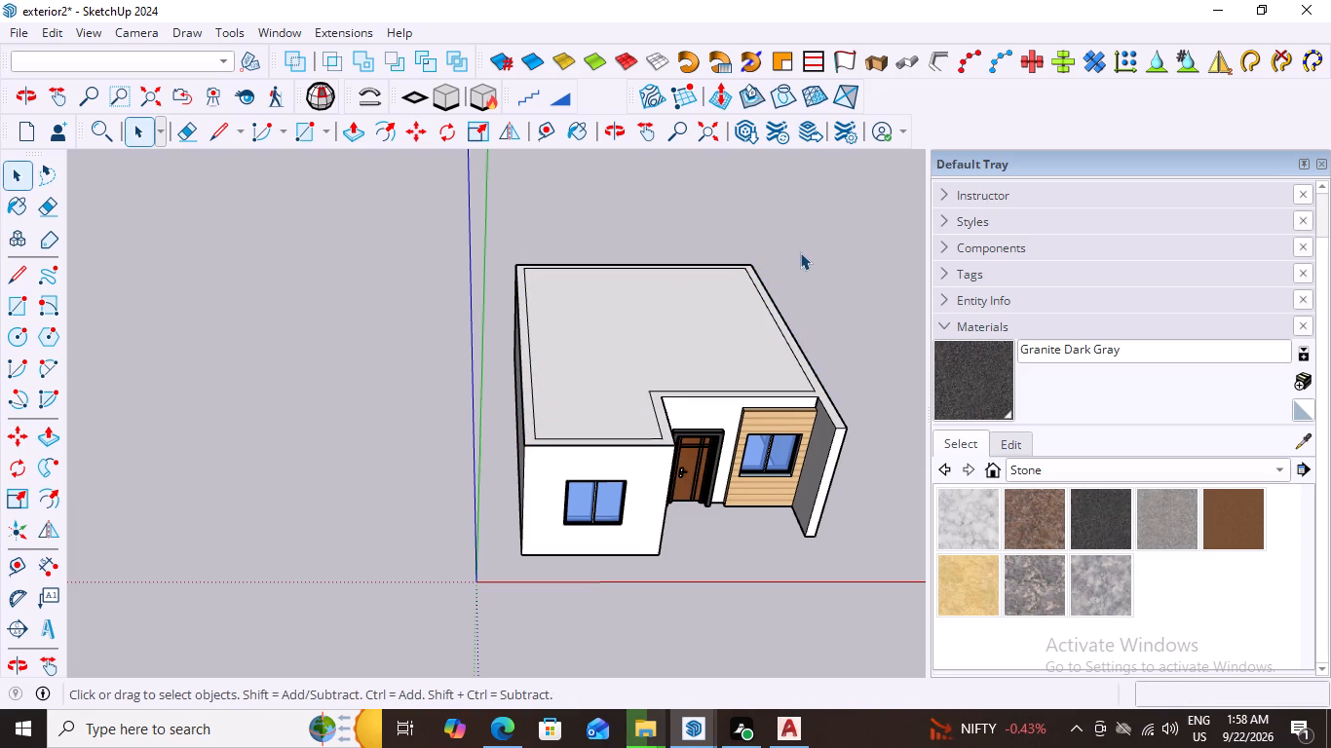
Undo the deletion of the rectangular roof face over the entrance recess.
{"action": "key", "text": "ctrl+z"}
{"action": "key", "text": "ctrl+z"}
{"action": "key", "text": "ctrl+z"}
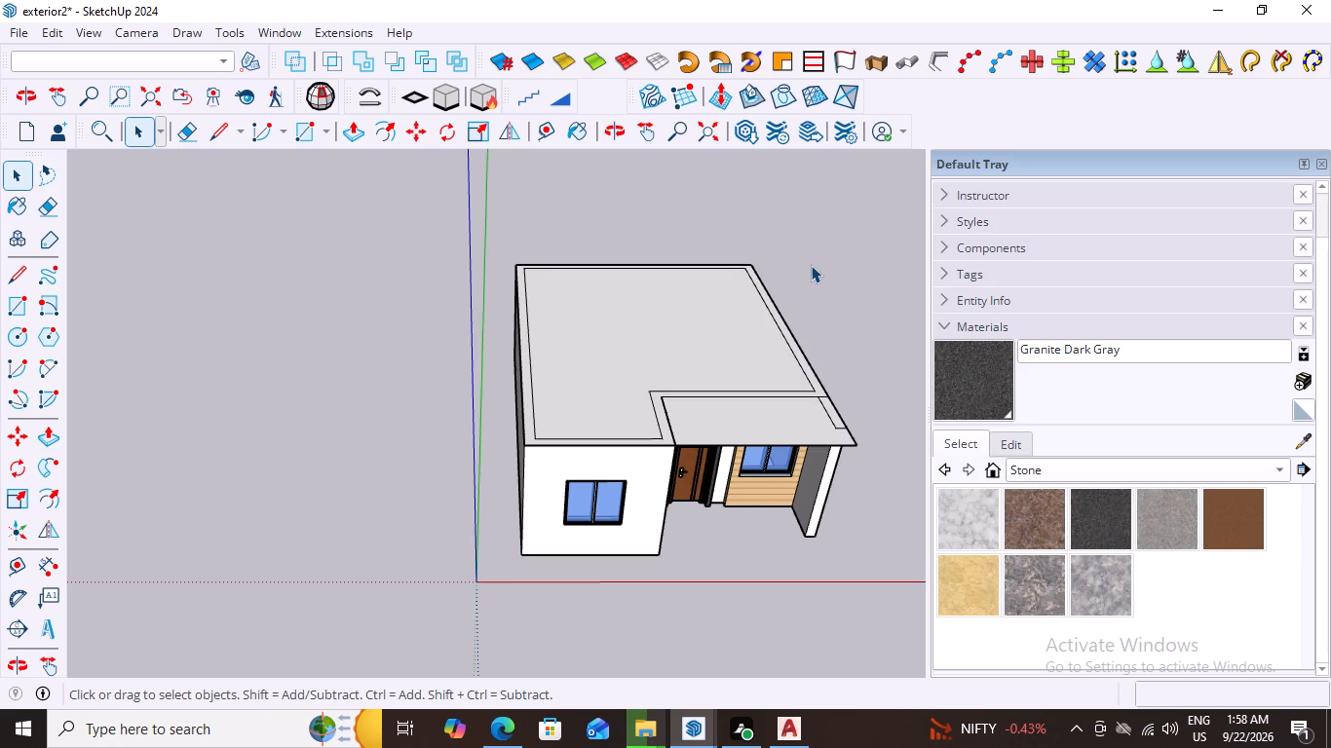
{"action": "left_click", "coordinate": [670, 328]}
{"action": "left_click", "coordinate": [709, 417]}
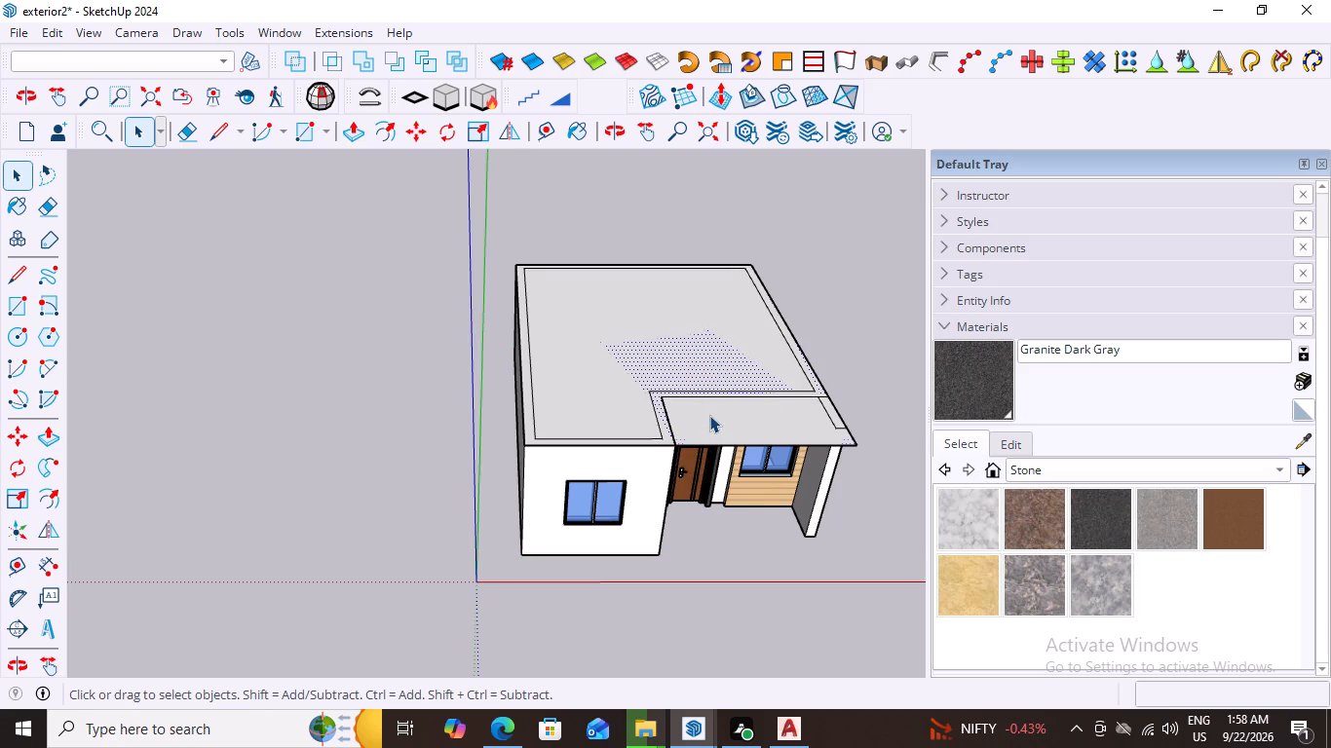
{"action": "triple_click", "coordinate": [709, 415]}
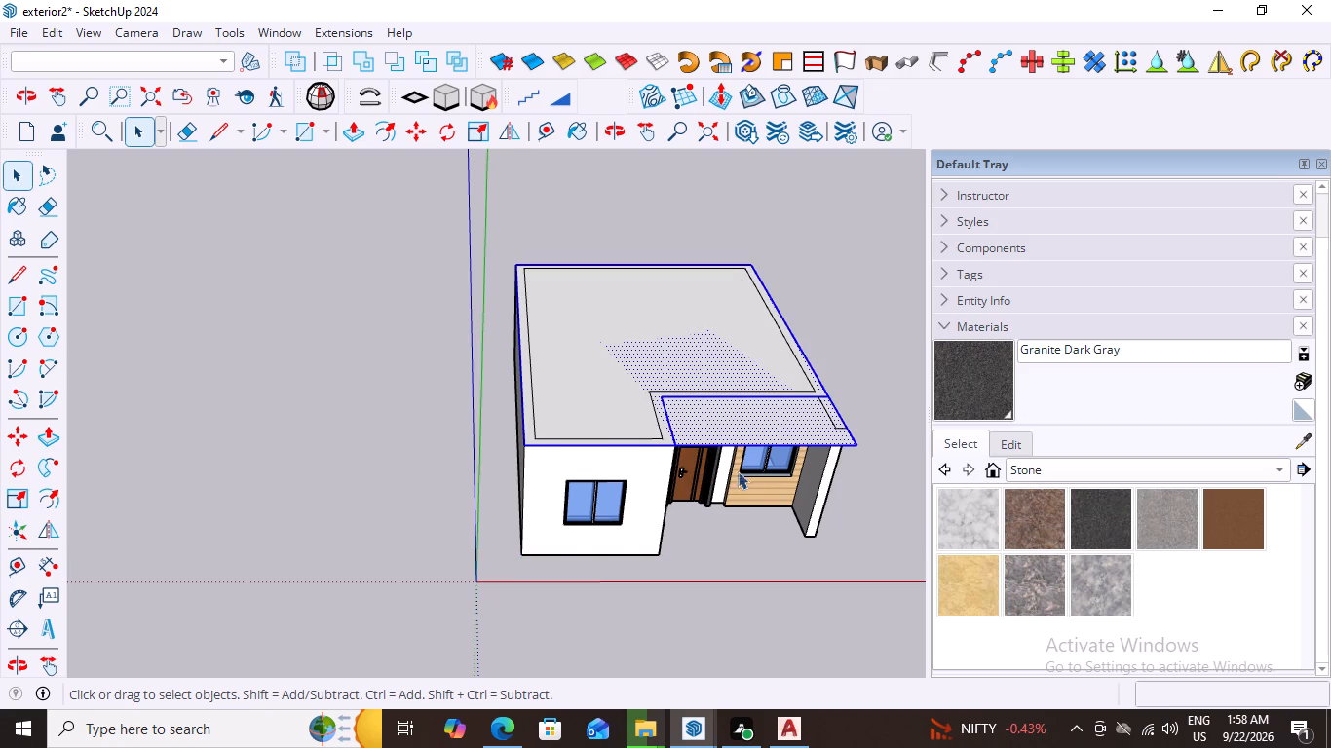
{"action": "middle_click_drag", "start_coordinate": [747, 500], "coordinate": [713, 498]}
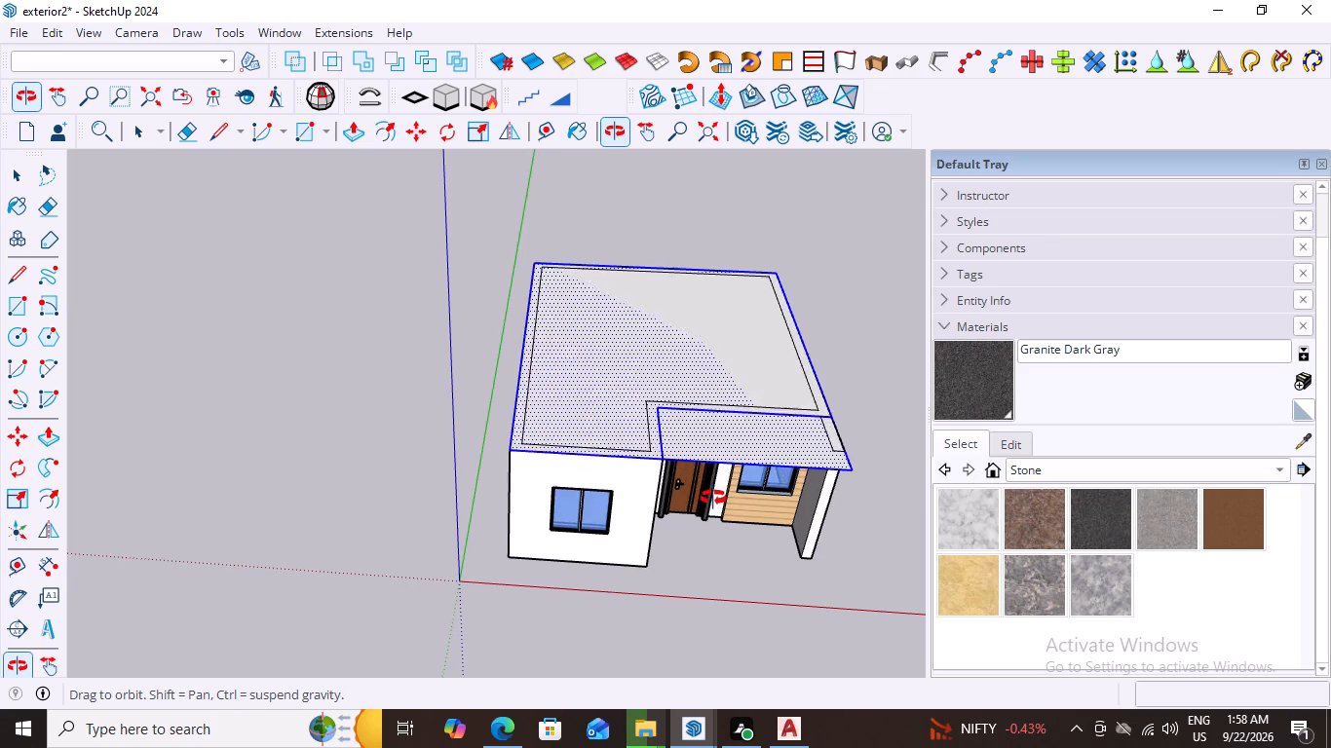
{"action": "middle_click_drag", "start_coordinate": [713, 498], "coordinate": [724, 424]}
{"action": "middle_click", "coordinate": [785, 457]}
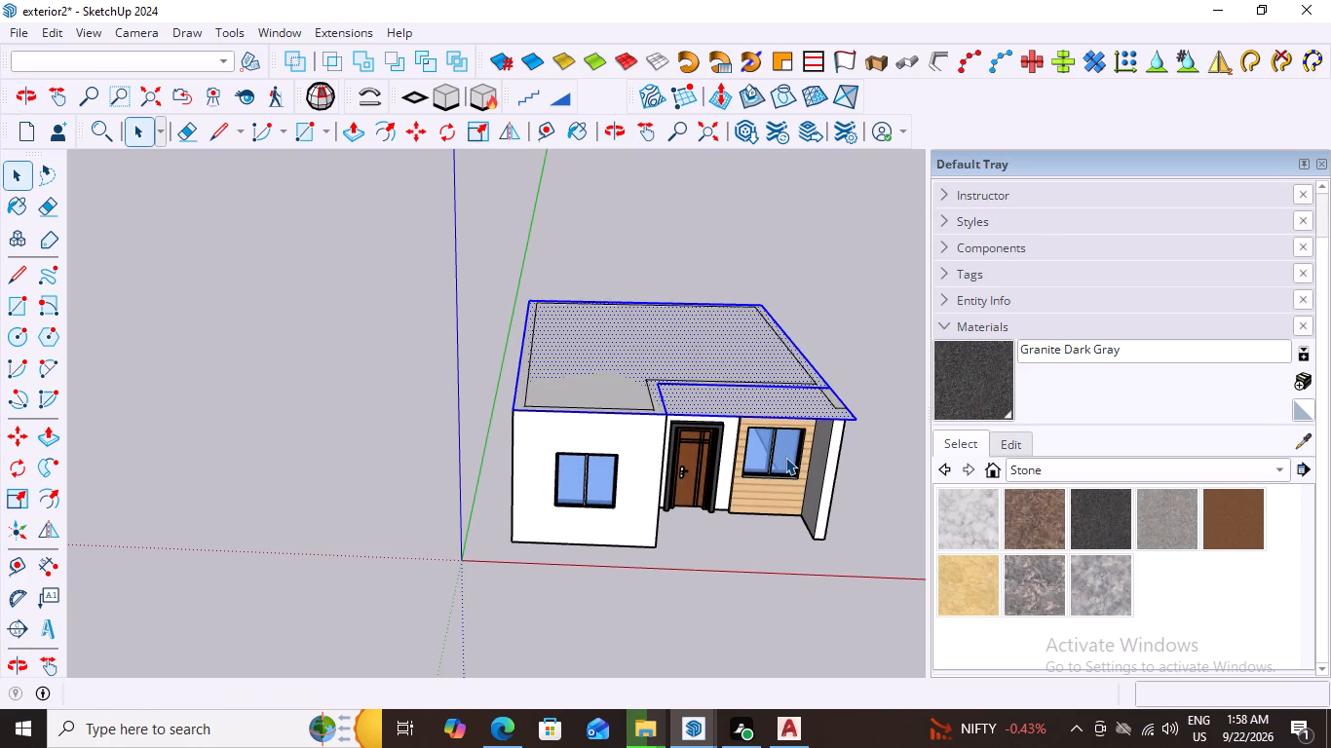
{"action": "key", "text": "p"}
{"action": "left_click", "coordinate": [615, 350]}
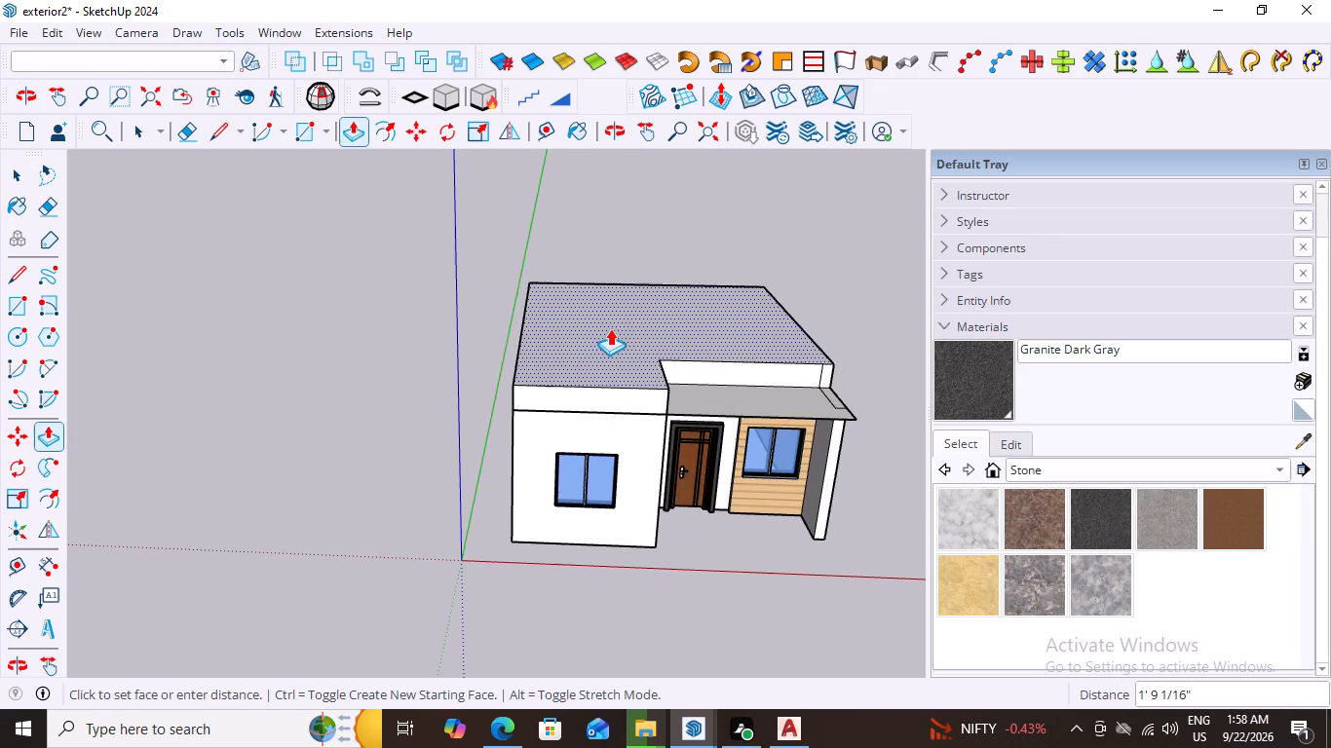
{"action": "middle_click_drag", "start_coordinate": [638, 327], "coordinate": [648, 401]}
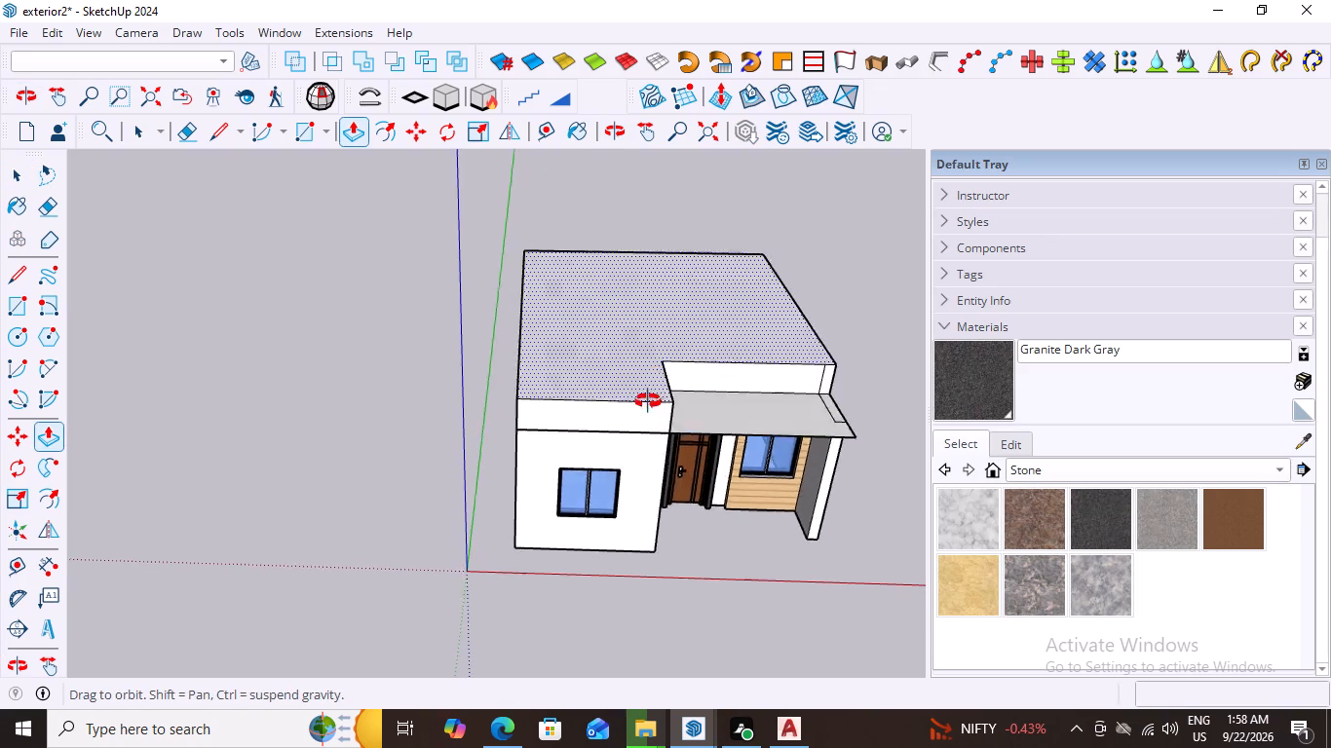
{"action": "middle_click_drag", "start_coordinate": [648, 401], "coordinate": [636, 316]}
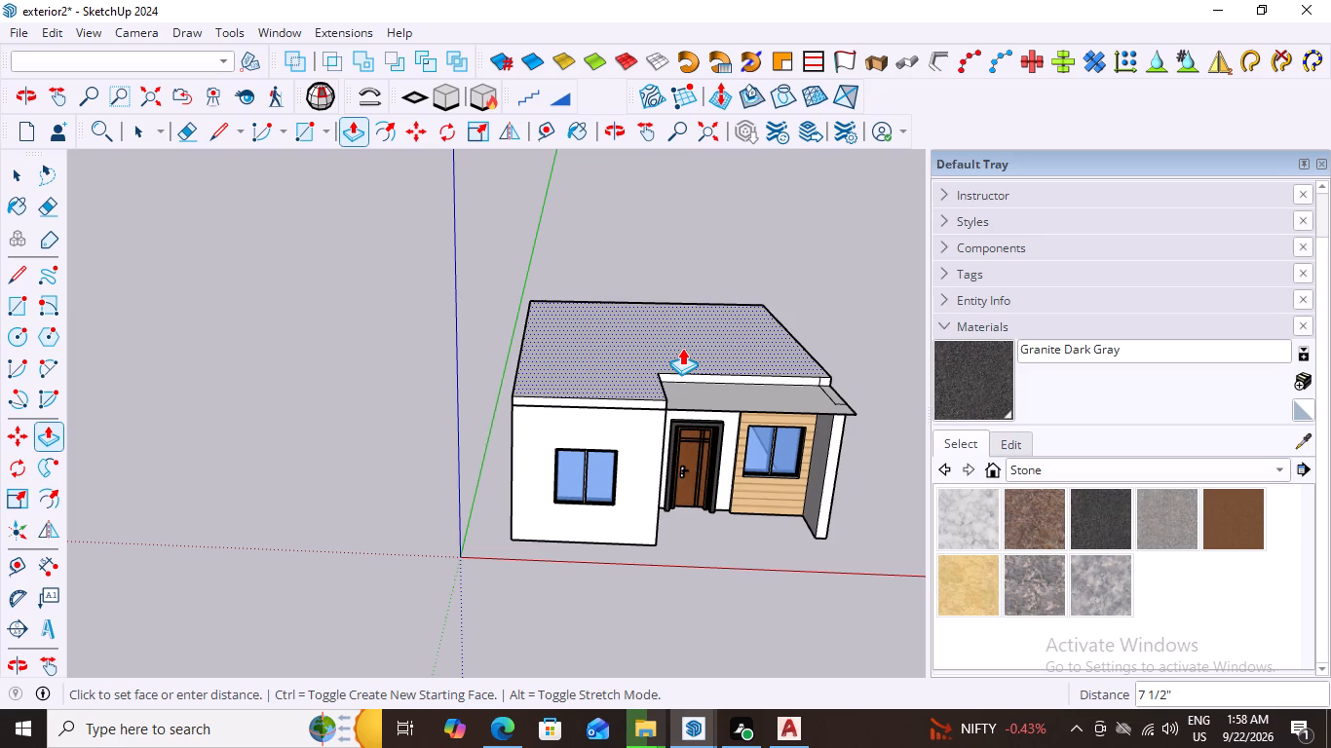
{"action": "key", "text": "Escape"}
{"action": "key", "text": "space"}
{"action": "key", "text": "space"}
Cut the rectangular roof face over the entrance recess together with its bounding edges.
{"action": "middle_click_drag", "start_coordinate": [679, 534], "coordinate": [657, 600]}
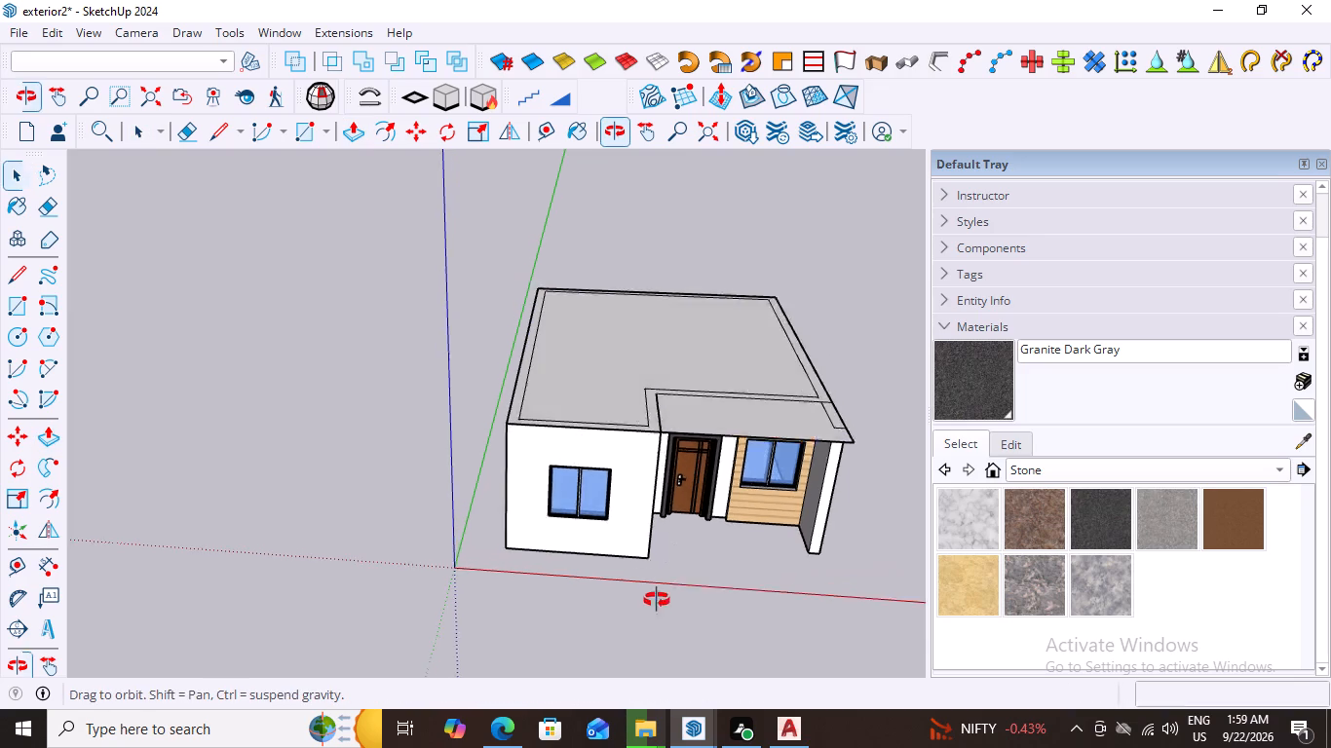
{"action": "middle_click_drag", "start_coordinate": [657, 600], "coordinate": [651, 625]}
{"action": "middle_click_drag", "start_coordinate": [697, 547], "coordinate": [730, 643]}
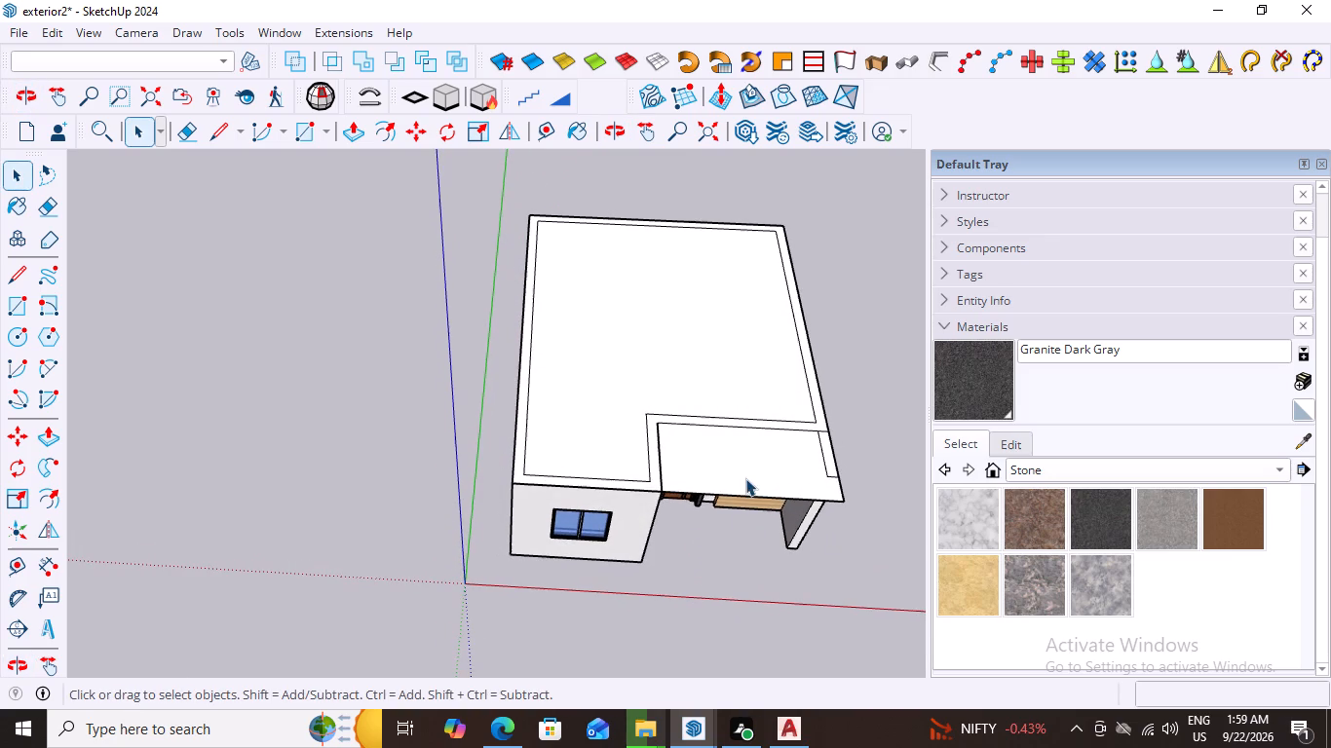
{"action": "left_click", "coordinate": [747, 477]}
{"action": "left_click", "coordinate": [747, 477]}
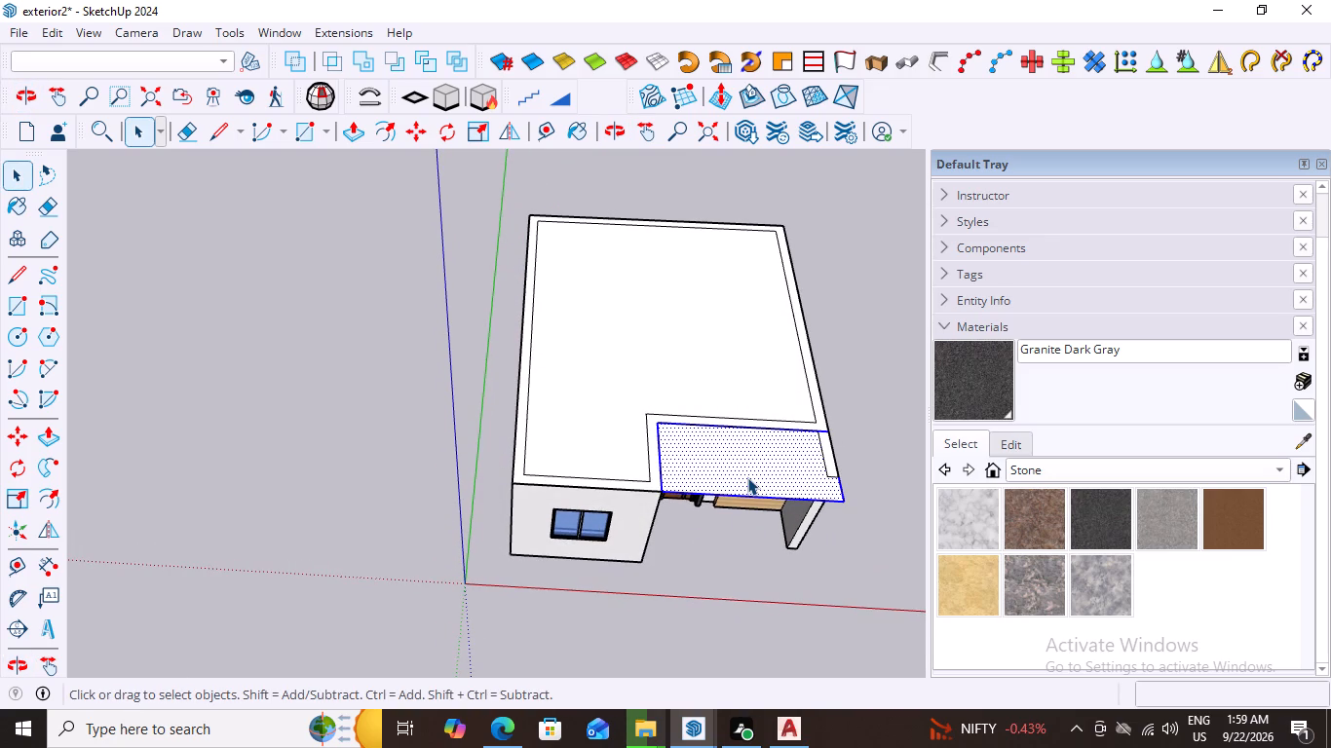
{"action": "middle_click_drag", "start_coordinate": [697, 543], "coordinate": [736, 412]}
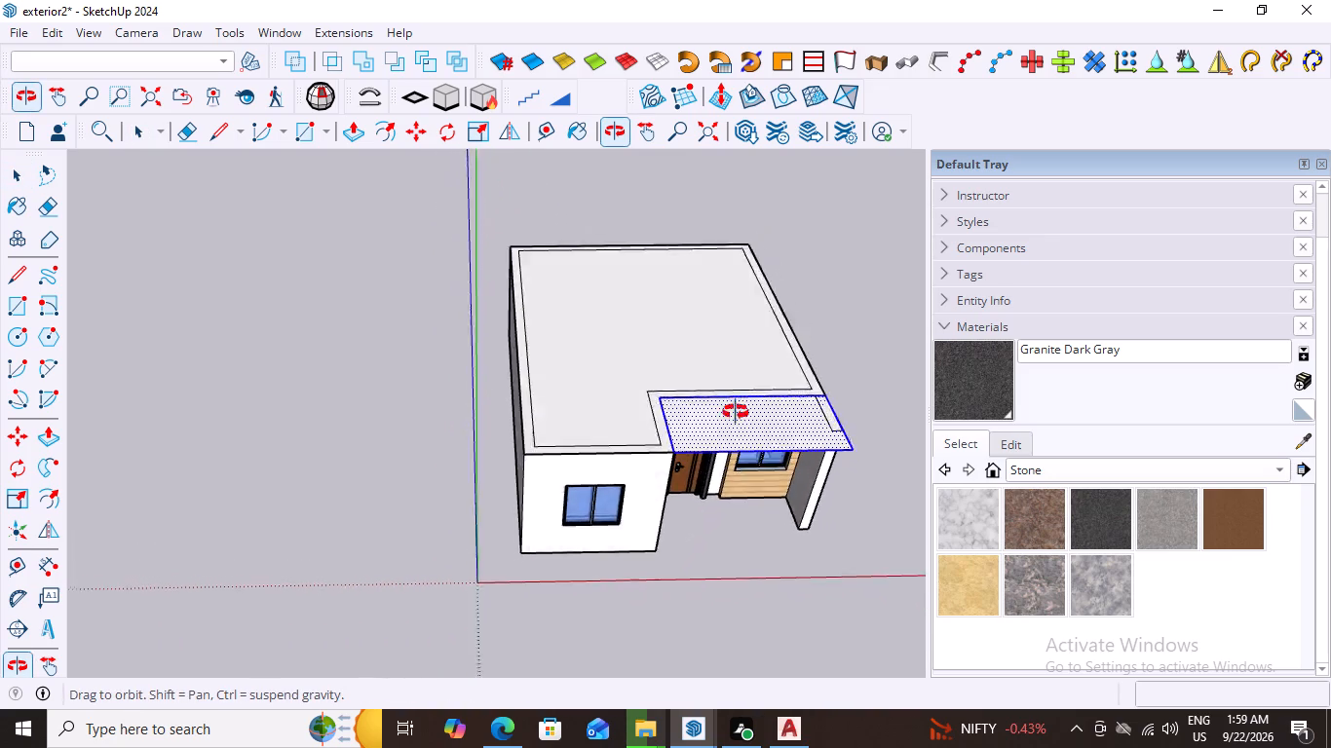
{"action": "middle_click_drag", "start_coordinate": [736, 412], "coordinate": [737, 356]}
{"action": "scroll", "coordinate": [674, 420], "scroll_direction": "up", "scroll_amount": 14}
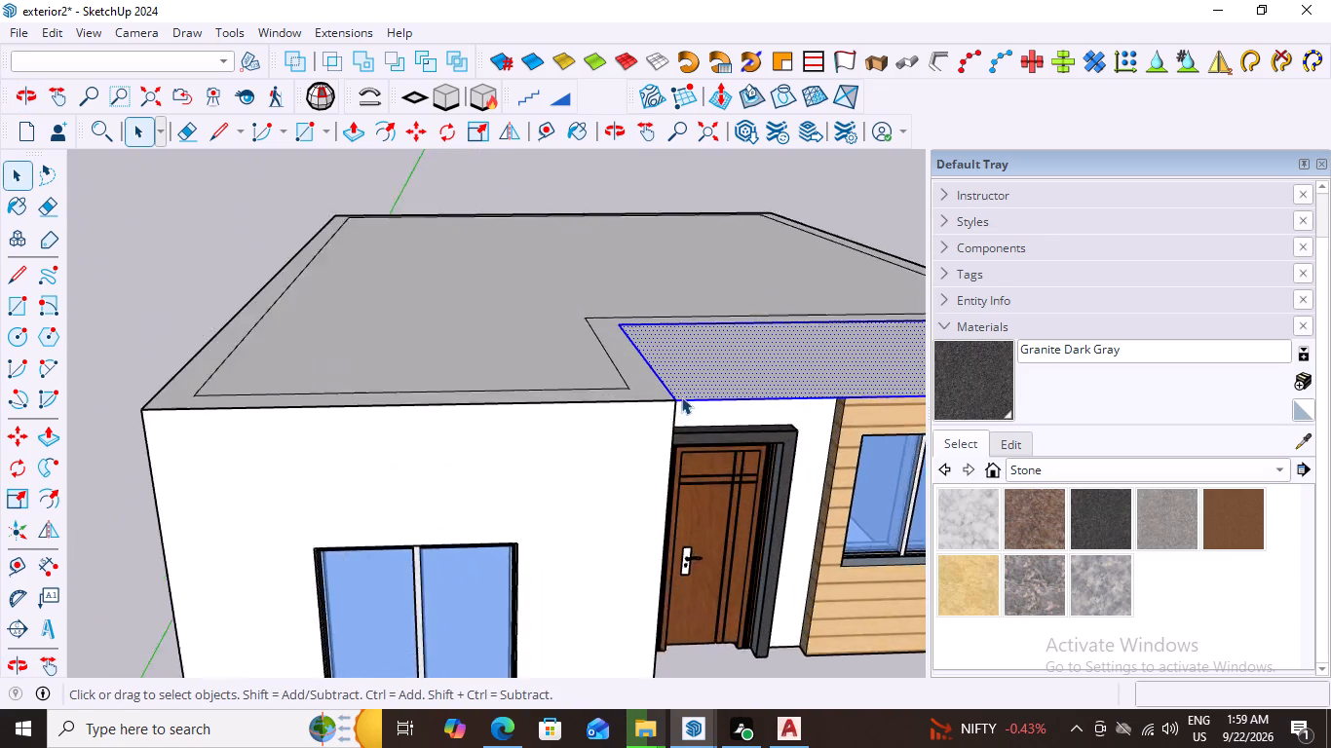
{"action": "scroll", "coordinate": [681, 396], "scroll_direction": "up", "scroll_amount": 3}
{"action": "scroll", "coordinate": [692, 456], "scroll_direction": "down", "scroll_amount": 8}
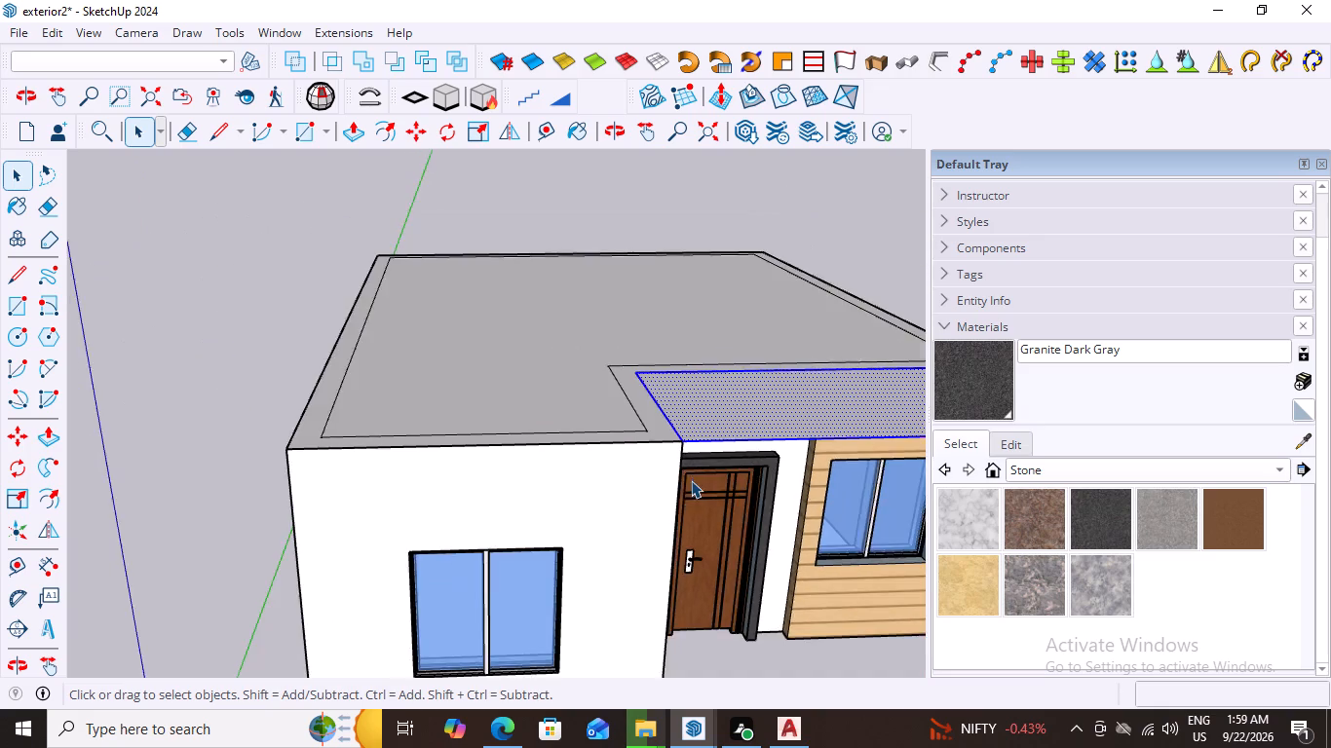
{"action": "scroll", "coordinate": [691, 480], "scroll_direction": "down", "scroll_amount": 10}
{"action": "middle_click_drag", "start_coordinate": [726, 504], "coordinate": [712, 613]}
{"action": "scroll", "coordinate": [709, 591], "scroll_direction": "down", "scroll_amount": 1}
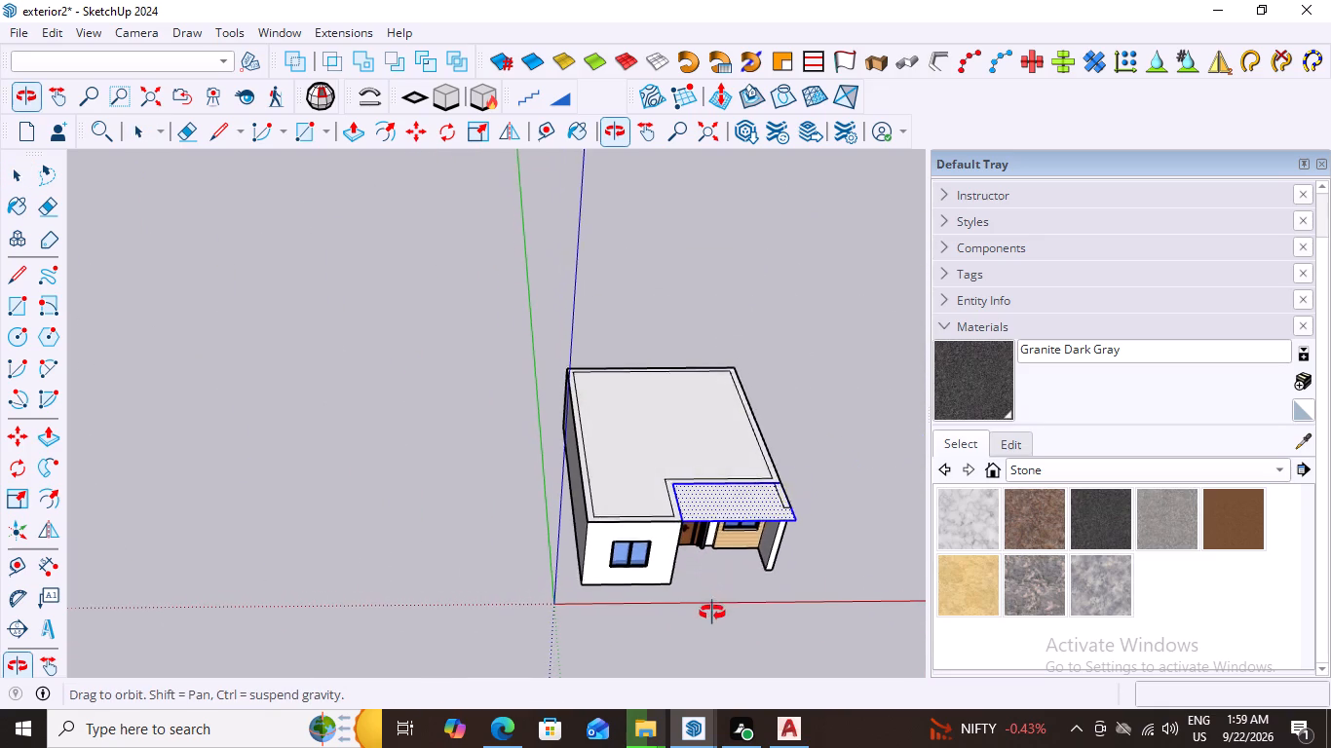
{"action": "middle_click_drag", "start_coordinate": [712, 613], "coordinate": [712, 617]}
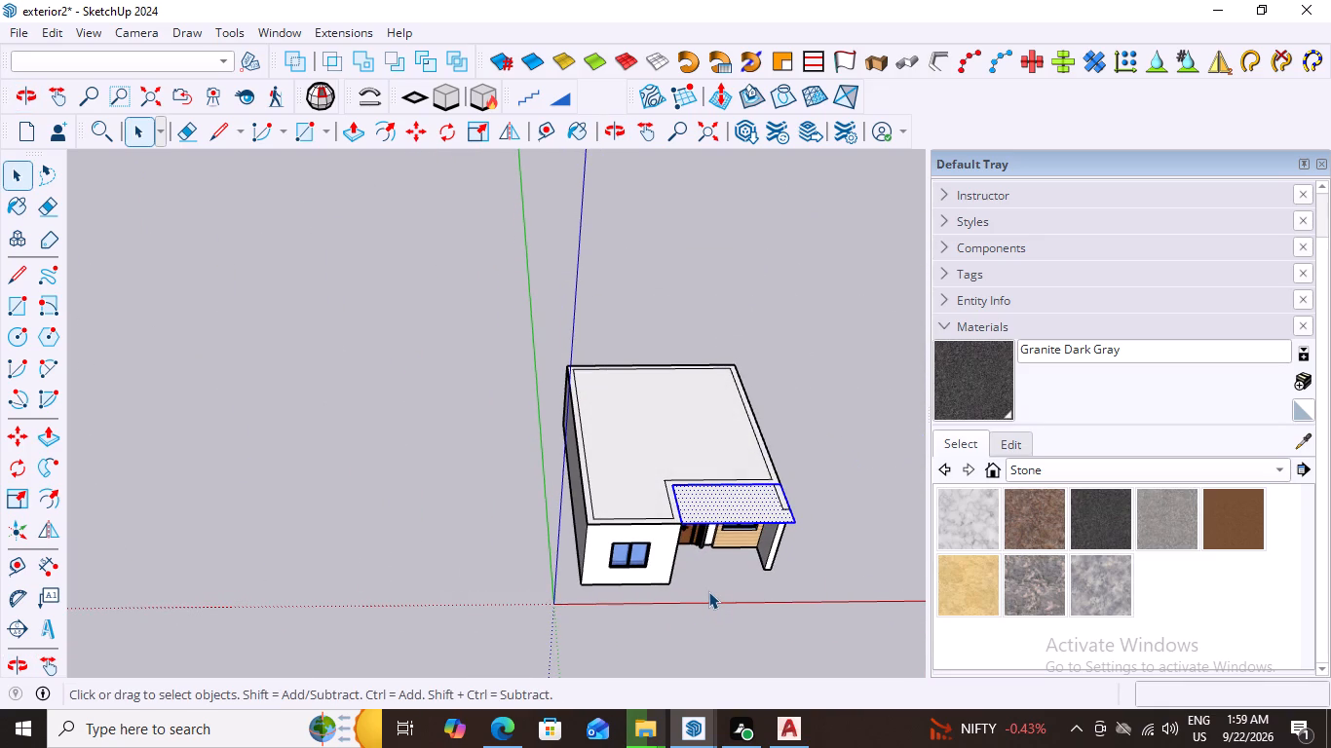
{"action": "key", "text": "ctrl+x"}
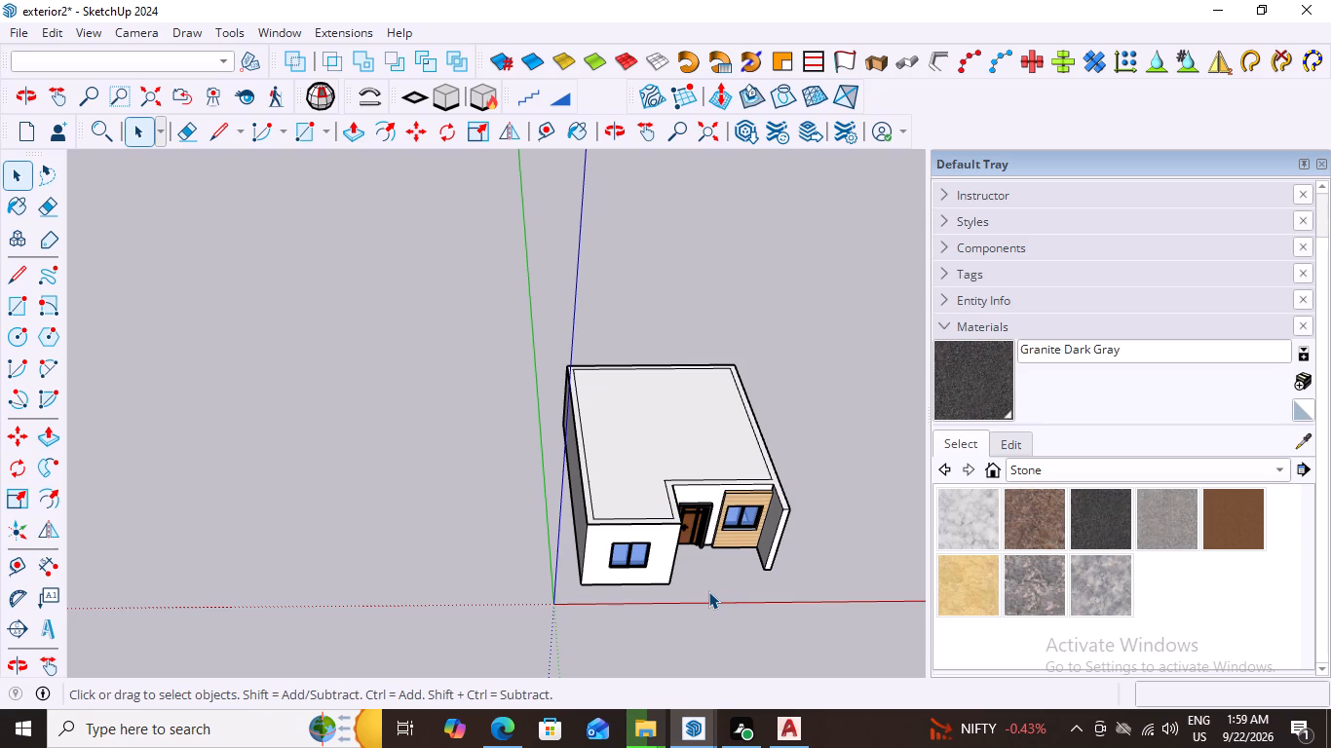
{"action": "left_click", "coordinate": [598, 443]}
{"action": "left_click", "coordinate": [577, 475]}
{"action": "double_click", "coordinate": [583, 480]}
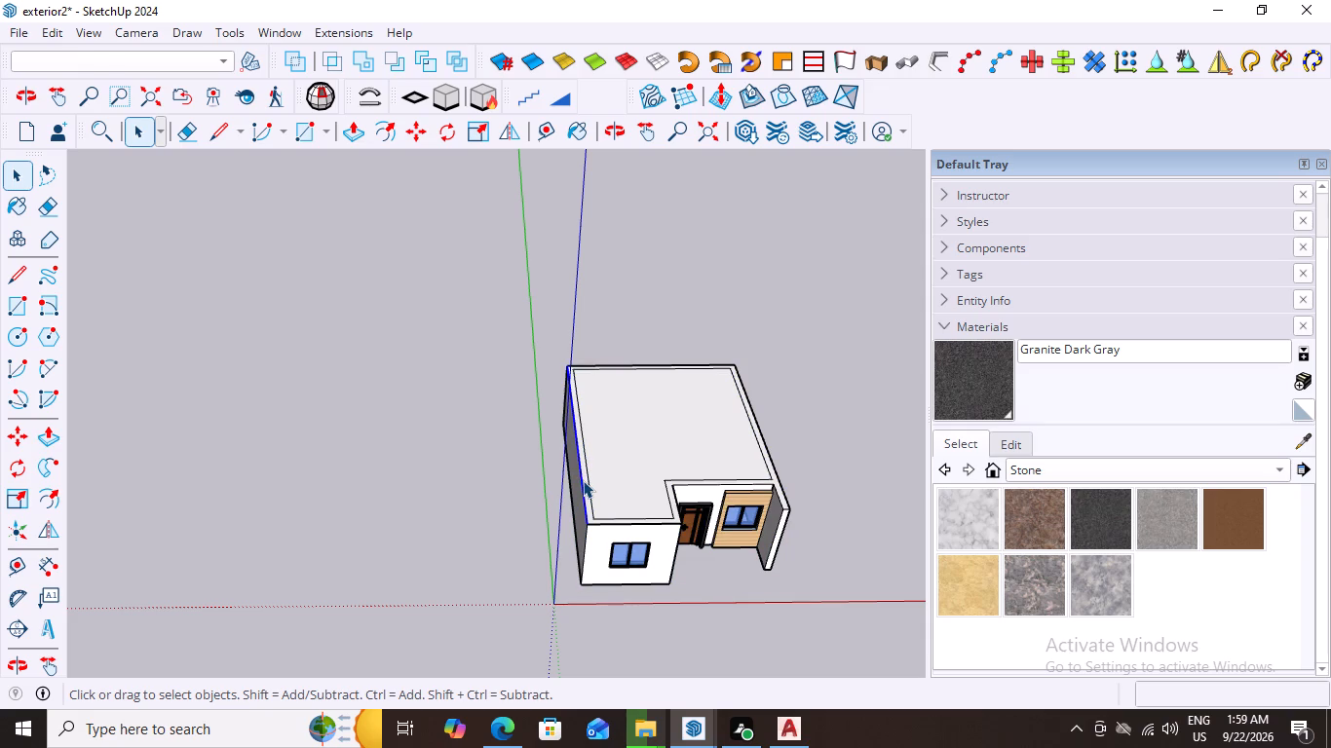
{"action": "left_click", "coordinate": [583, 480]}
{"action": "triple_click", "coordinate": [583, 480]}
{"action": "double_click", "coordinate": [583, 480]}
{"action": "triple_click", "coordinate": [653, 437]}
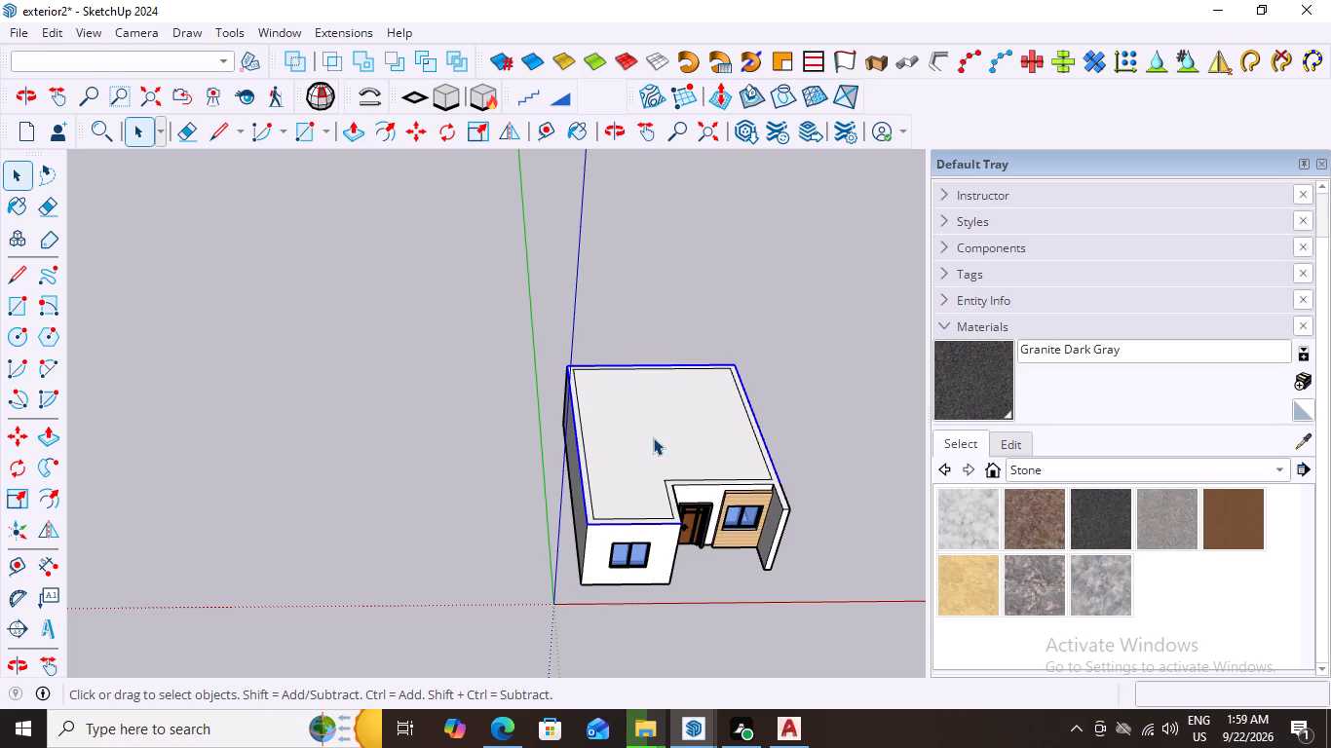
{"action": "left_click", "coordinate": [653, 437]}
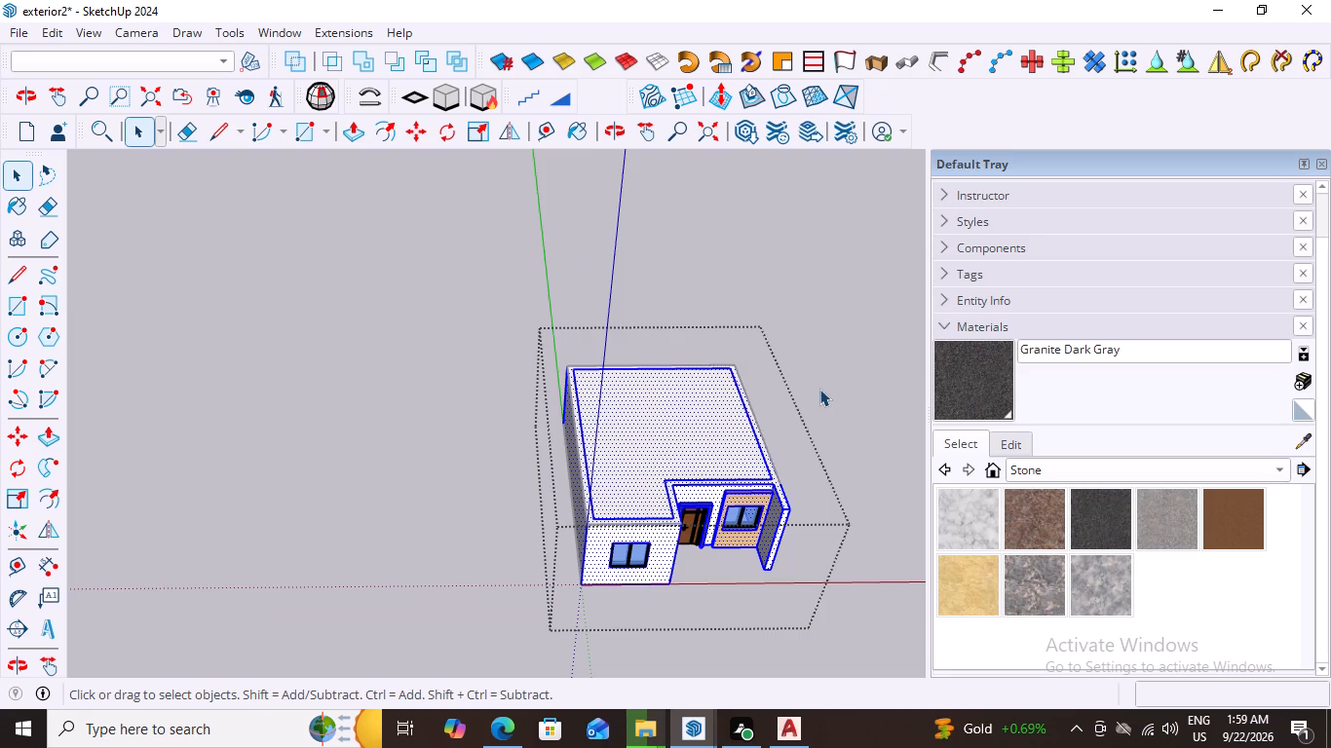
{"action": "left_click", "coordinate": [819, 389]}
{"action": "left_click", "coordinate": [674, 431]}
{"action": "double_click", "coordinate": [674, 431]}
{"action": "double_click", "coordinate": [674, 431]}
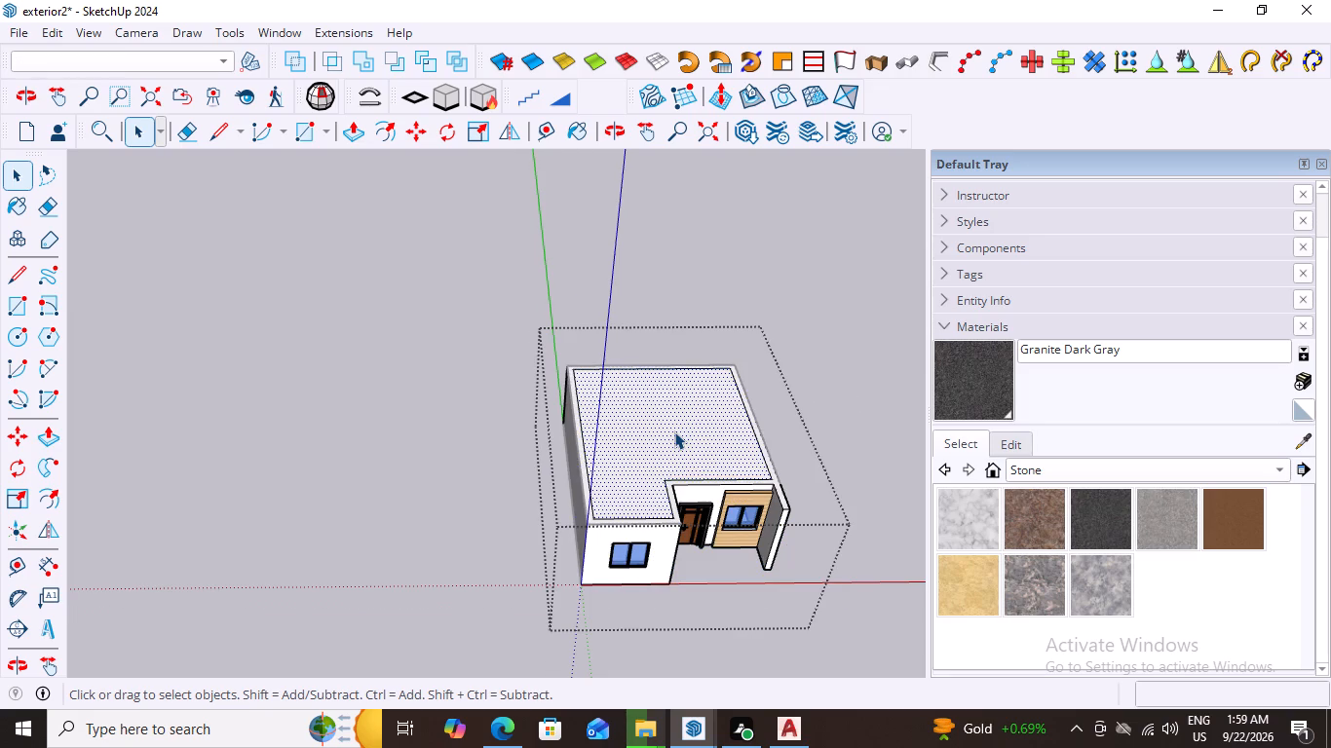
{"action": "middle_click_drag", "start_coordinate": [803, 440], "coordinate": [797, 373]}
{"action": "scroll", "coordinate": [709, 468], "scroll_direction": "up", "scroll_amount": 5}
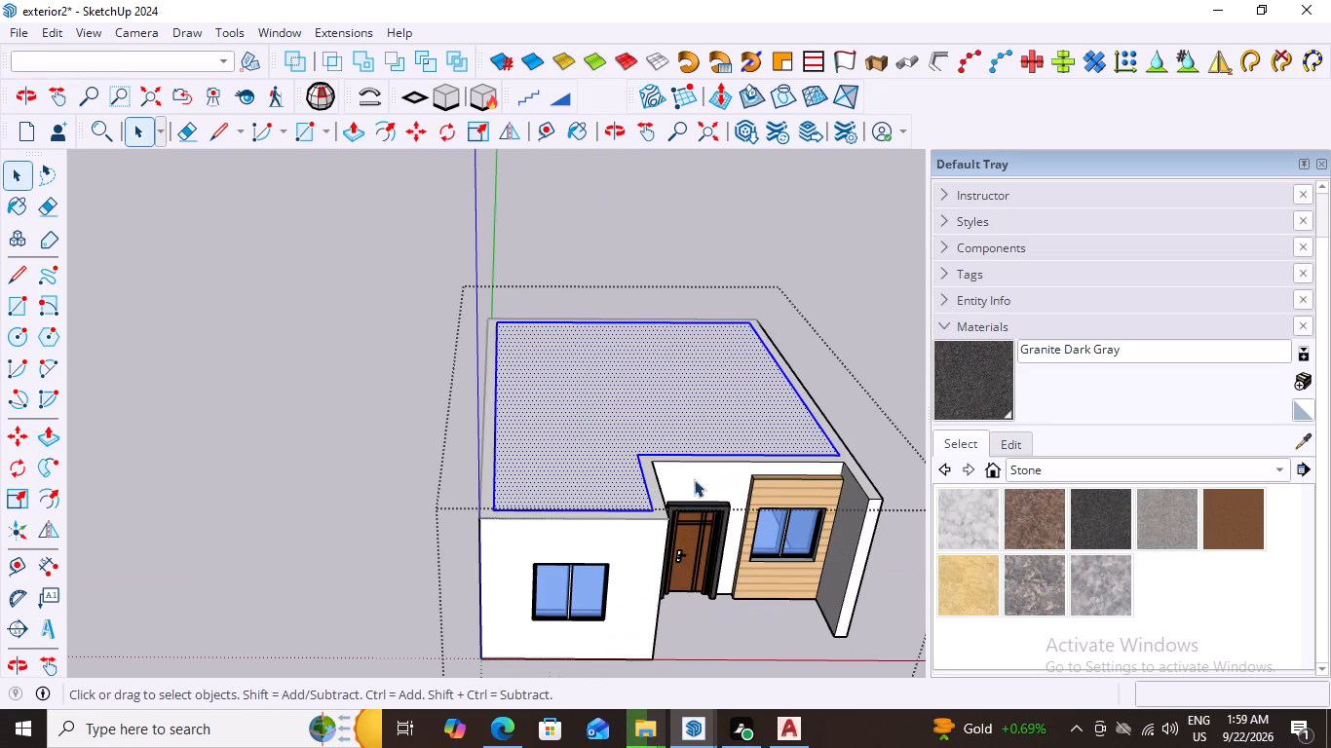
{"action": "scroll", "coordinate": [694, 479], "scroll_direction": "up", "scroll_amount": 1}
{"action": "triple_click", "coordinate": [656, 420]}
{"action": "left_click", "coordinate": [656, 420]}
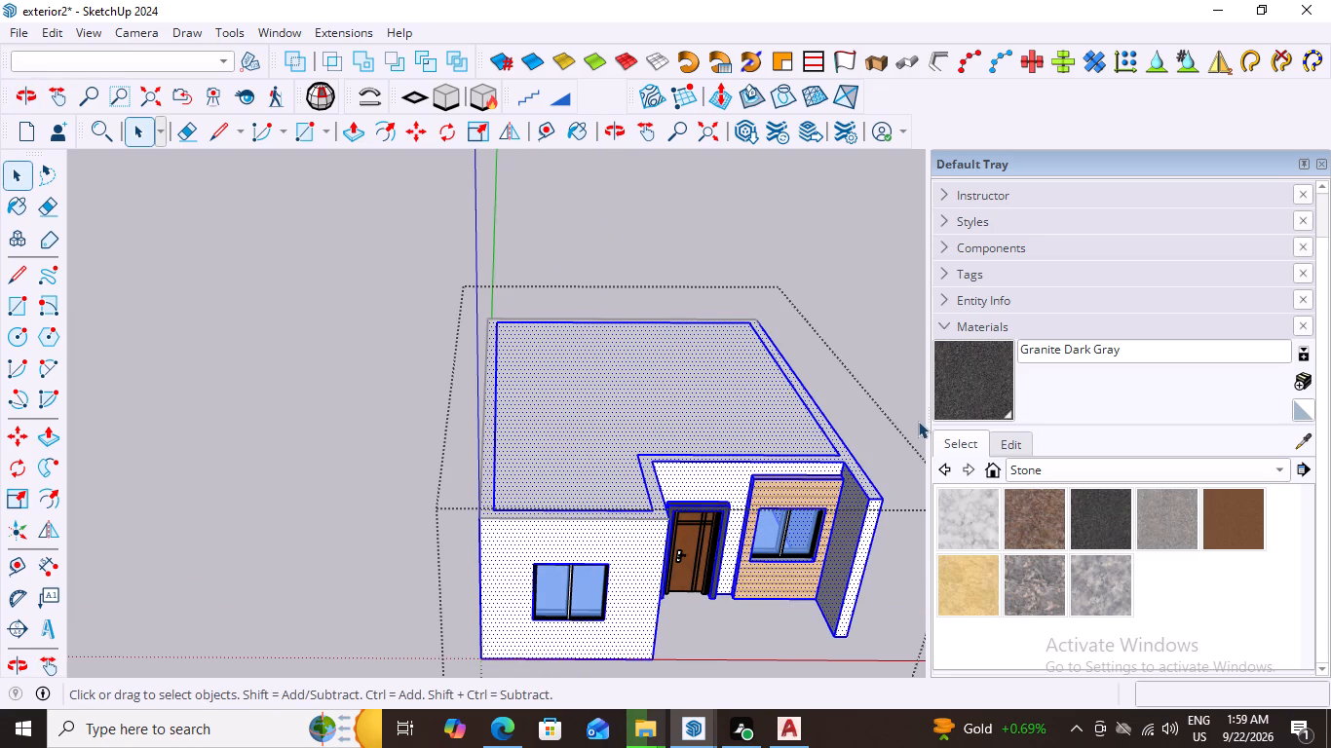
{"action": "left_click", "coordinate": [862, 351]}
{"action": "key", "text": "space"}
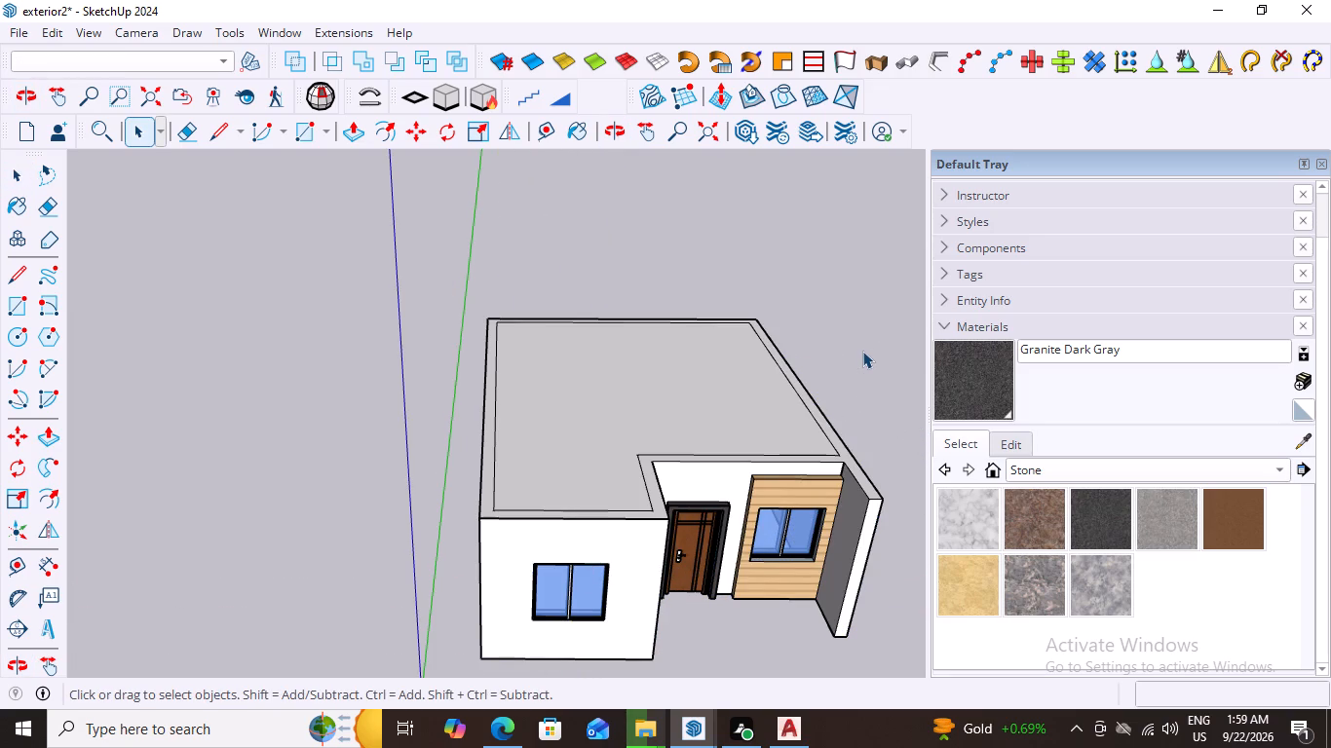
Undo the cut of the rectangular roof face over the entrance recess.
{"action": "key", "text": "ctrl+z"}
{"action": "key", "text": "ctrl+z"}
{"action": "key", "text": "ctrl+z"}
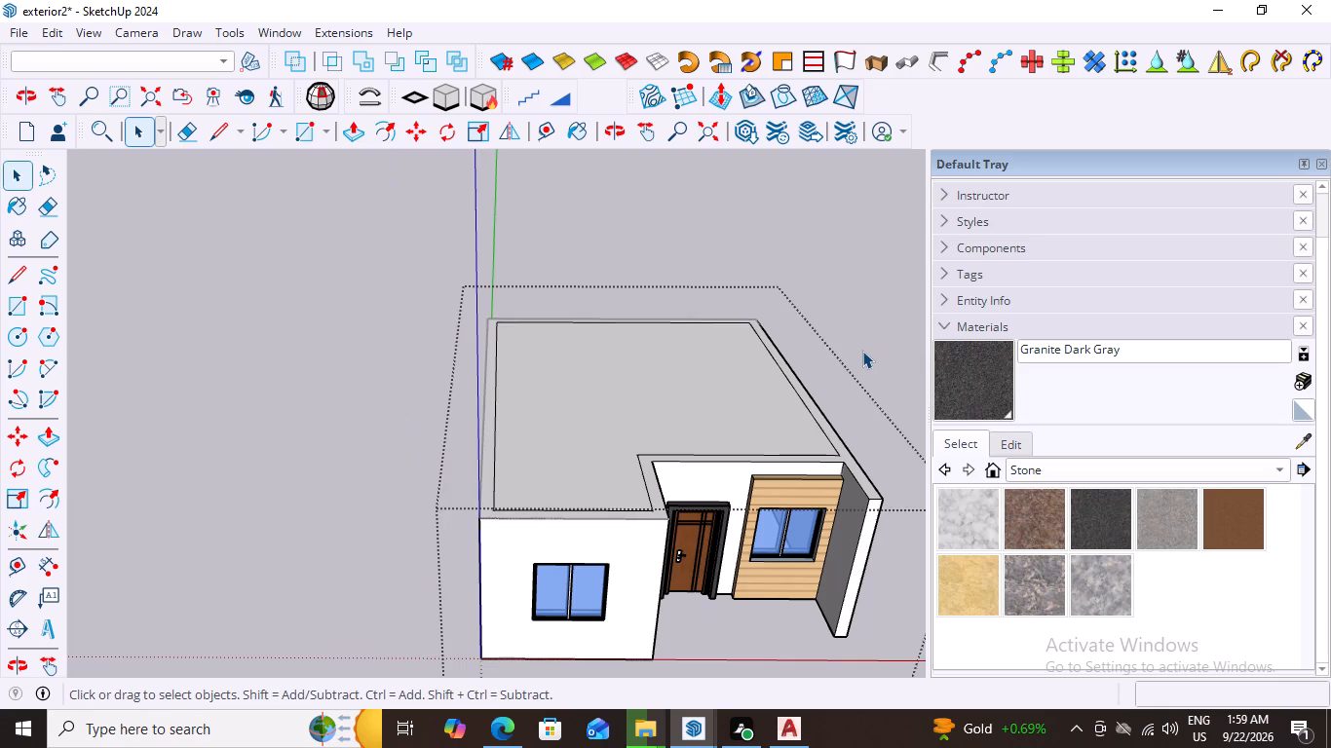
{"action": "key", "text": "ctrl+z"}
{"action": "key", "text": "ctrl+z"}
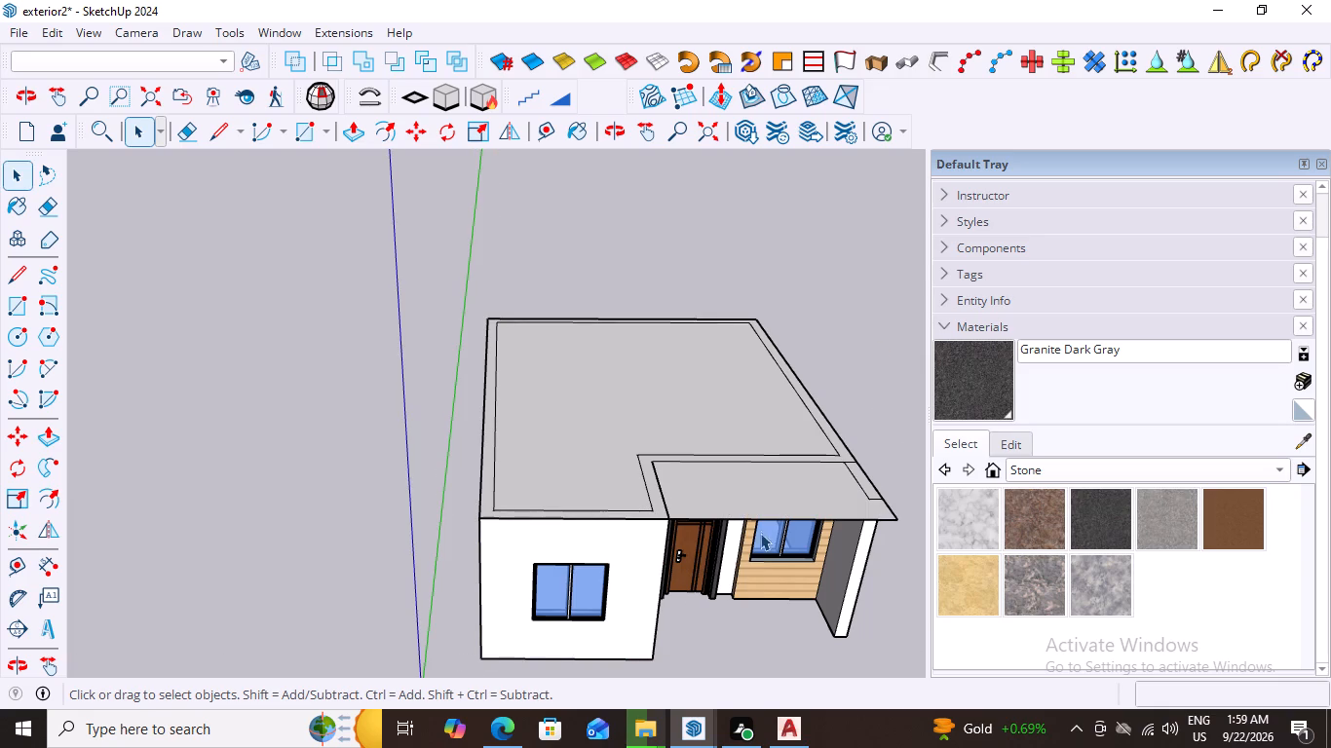
Select the roof faces with all their connected edges and move them off the walls to the empty ground beside the house.
{"action": "middle_click_drag", "start_coordinate": [760, 529], "coordinate": [765, 569]}
{"action": "scroll", "coordinate": [771, 579], "scroll_direction": "down", "scroll_amount": 5}
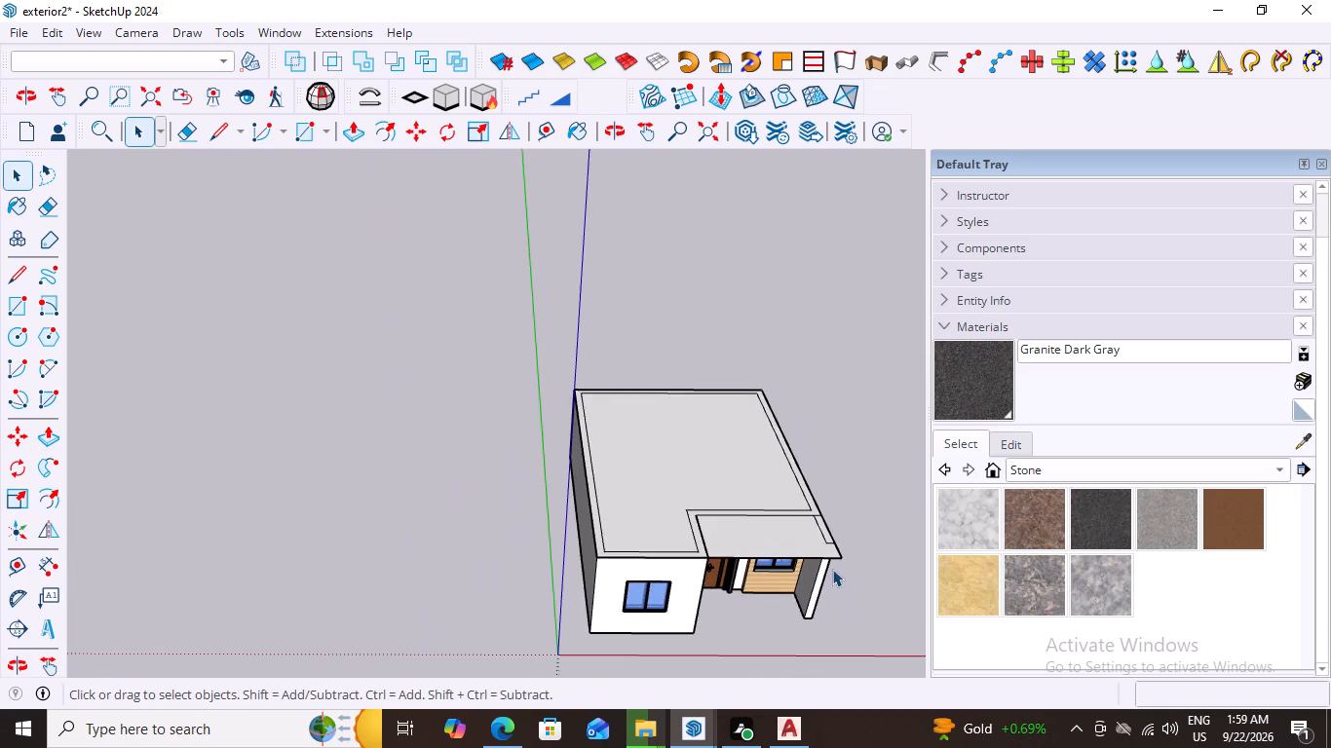
{"action": "scroll", "coordinate": [833, 569], "scroll_direction": "up", "scroll_amount": 4}
{"action": "left_click", "coordinate": [748, 482]}
{"action": "double_click", "coordinate": [748, 482]}
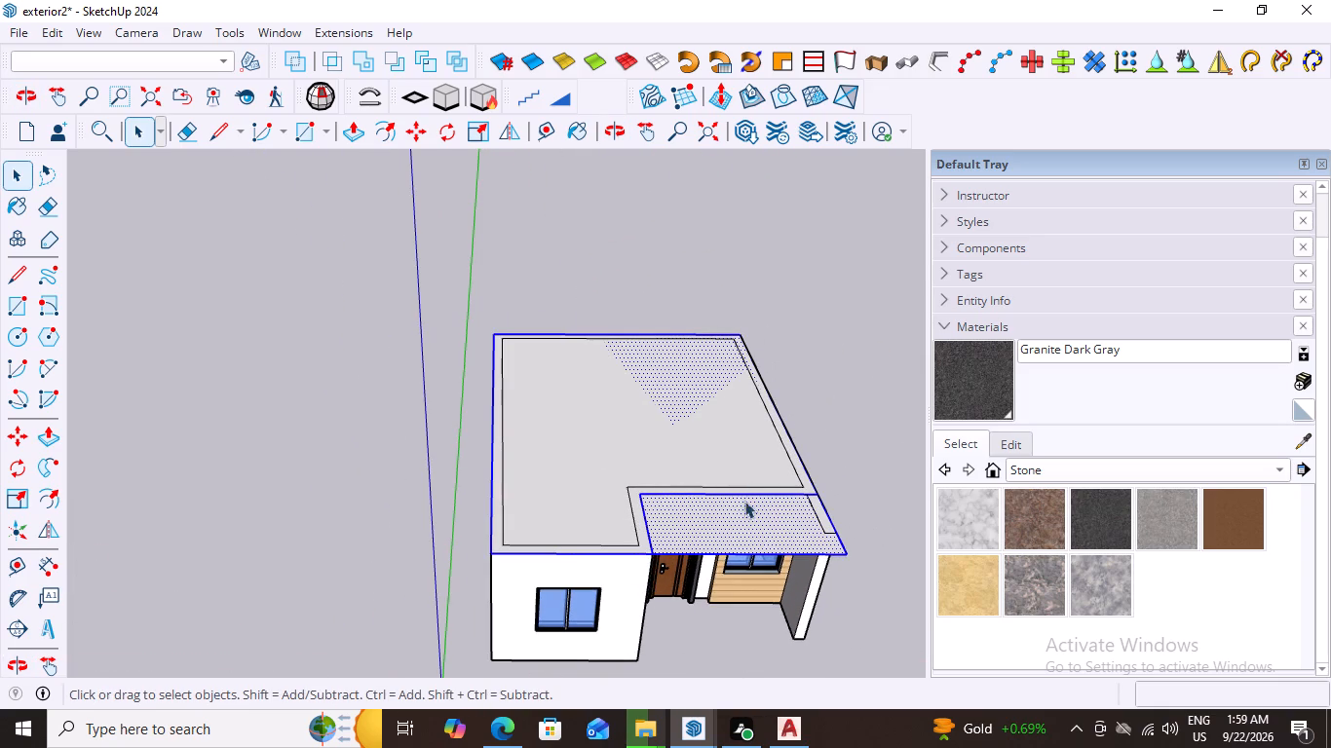
{"action": "key", "text": "m"}
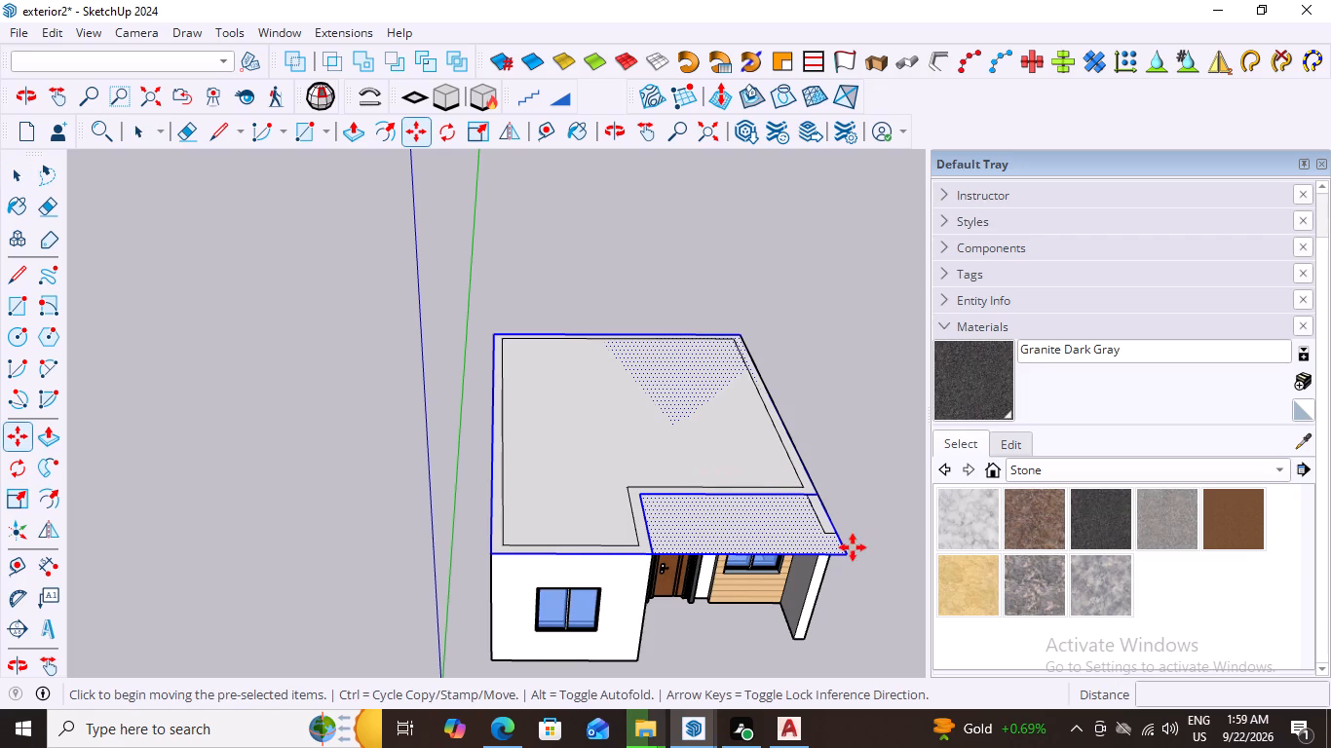
{"action": "left_click", "coordinate": [846, 557]}
{"action": "scroll", "coordinate": [487, 454], "scroll_direction": "down", "scroll_amount": 6}
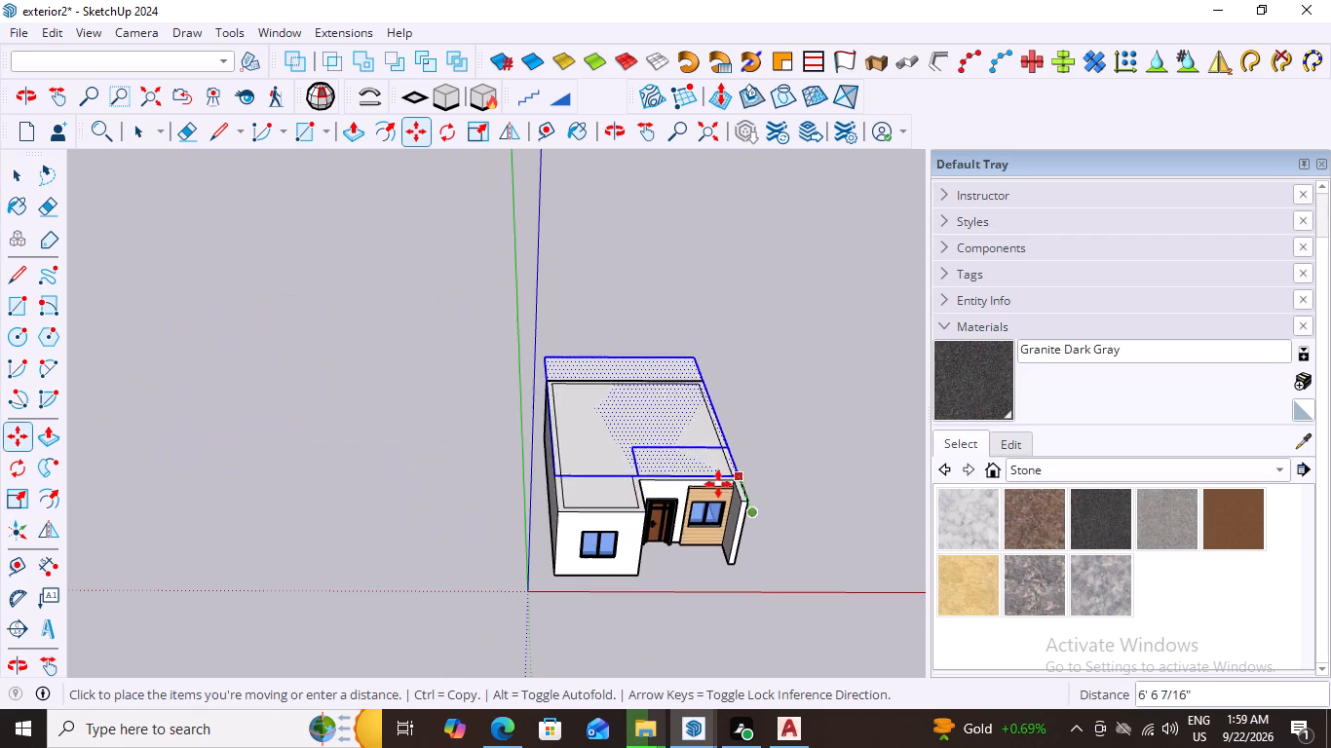
{"action": "left_click", "coordinate": [408, 500]}
{"action": "key", "text": "space"}
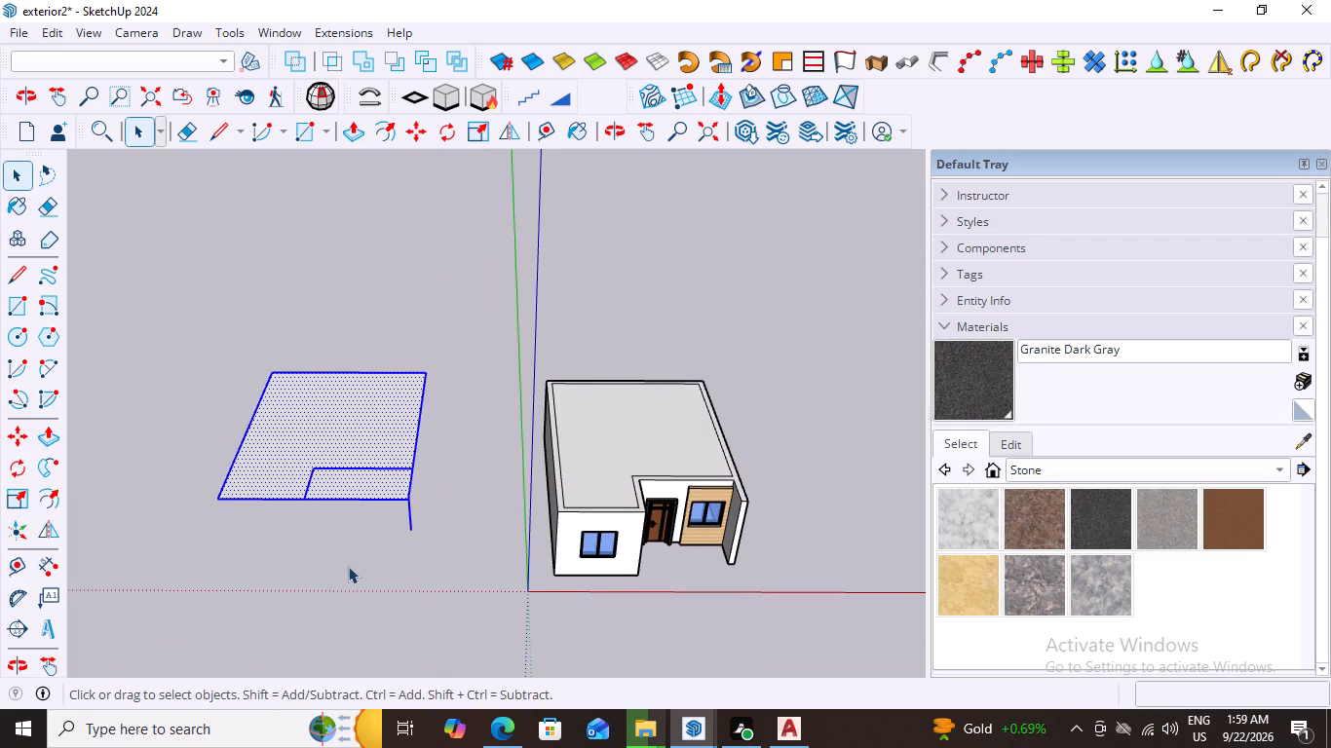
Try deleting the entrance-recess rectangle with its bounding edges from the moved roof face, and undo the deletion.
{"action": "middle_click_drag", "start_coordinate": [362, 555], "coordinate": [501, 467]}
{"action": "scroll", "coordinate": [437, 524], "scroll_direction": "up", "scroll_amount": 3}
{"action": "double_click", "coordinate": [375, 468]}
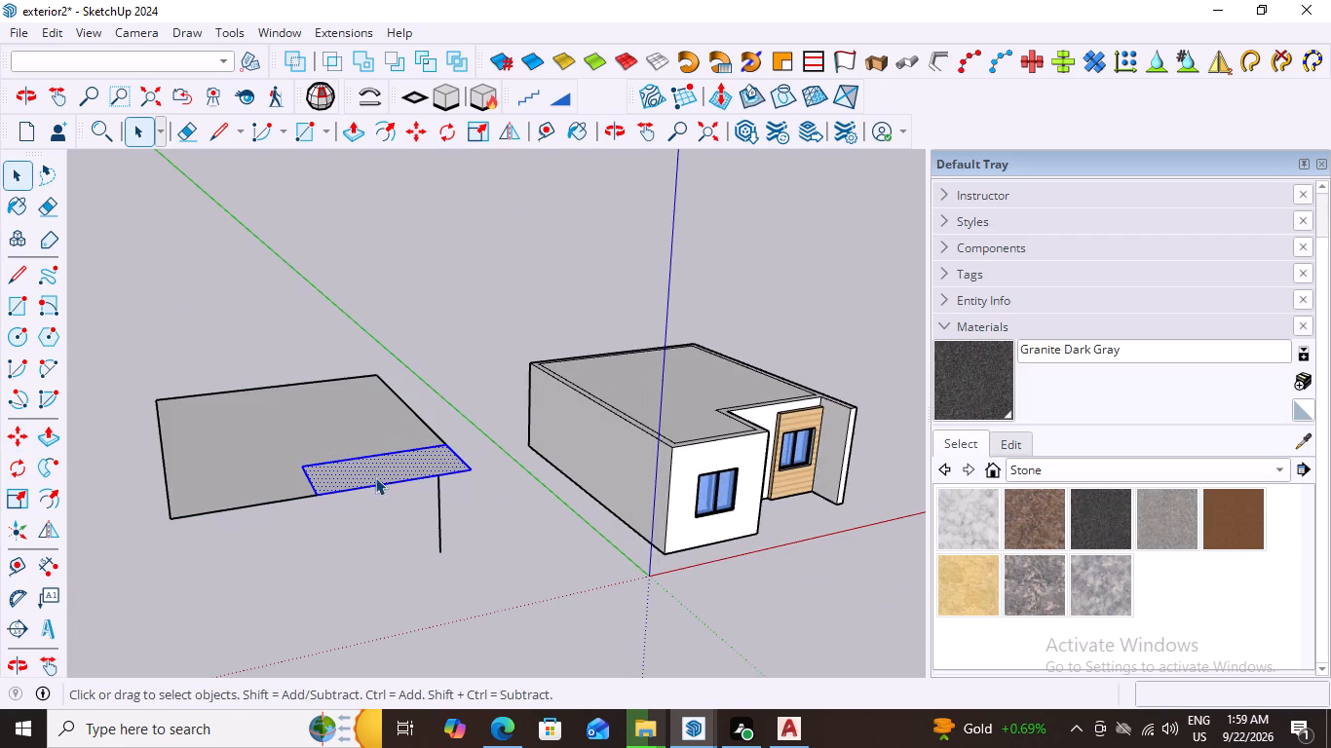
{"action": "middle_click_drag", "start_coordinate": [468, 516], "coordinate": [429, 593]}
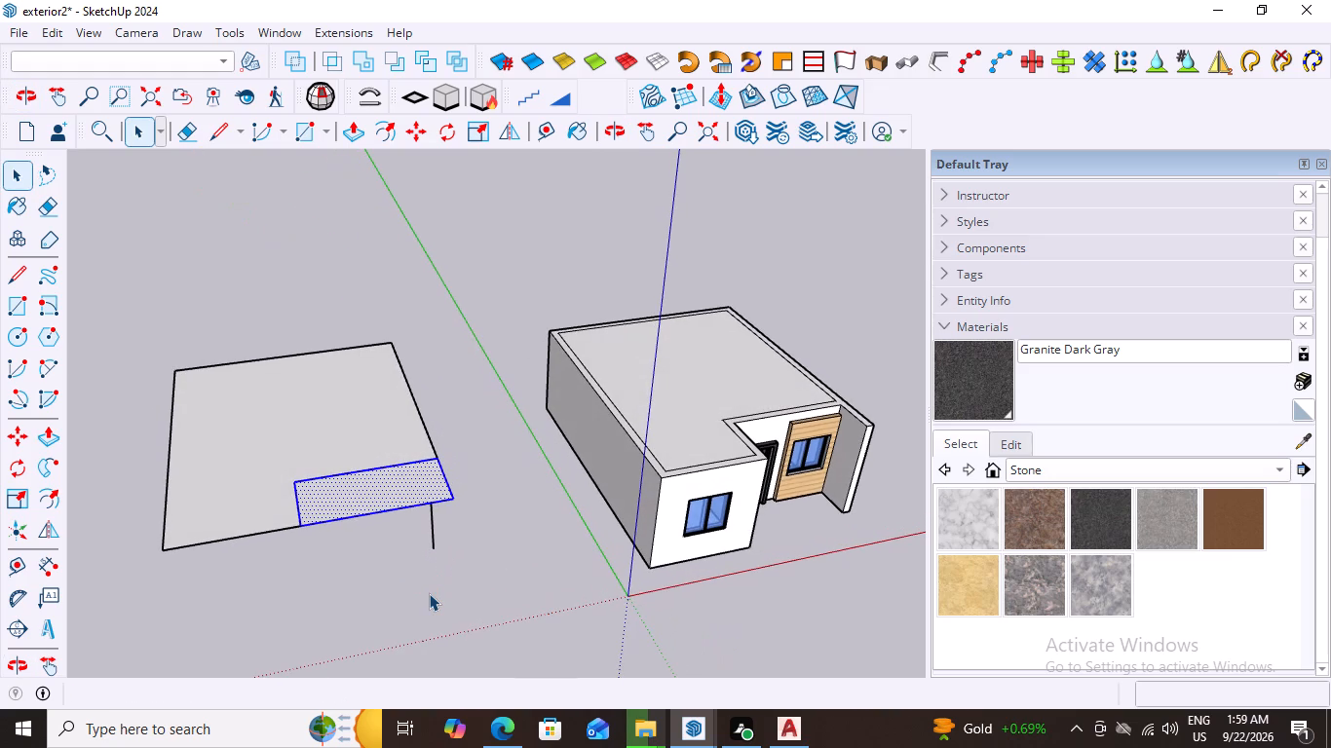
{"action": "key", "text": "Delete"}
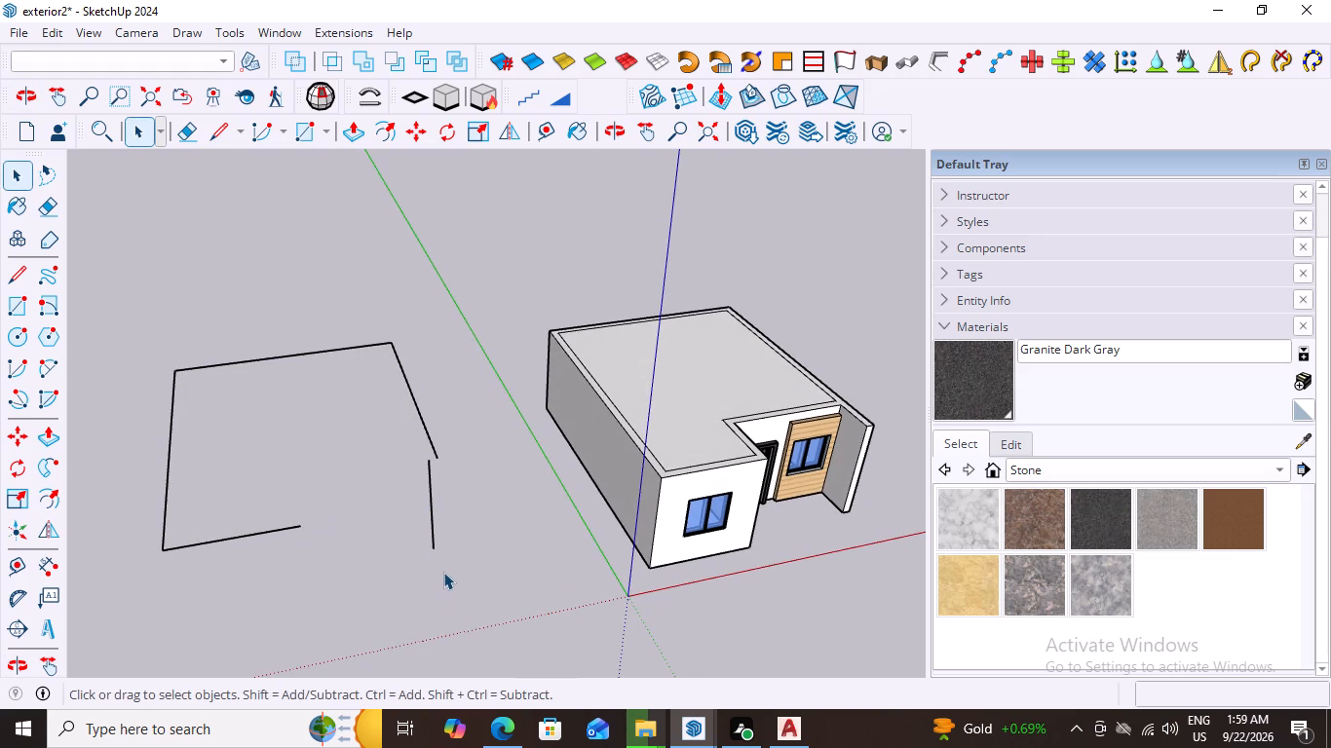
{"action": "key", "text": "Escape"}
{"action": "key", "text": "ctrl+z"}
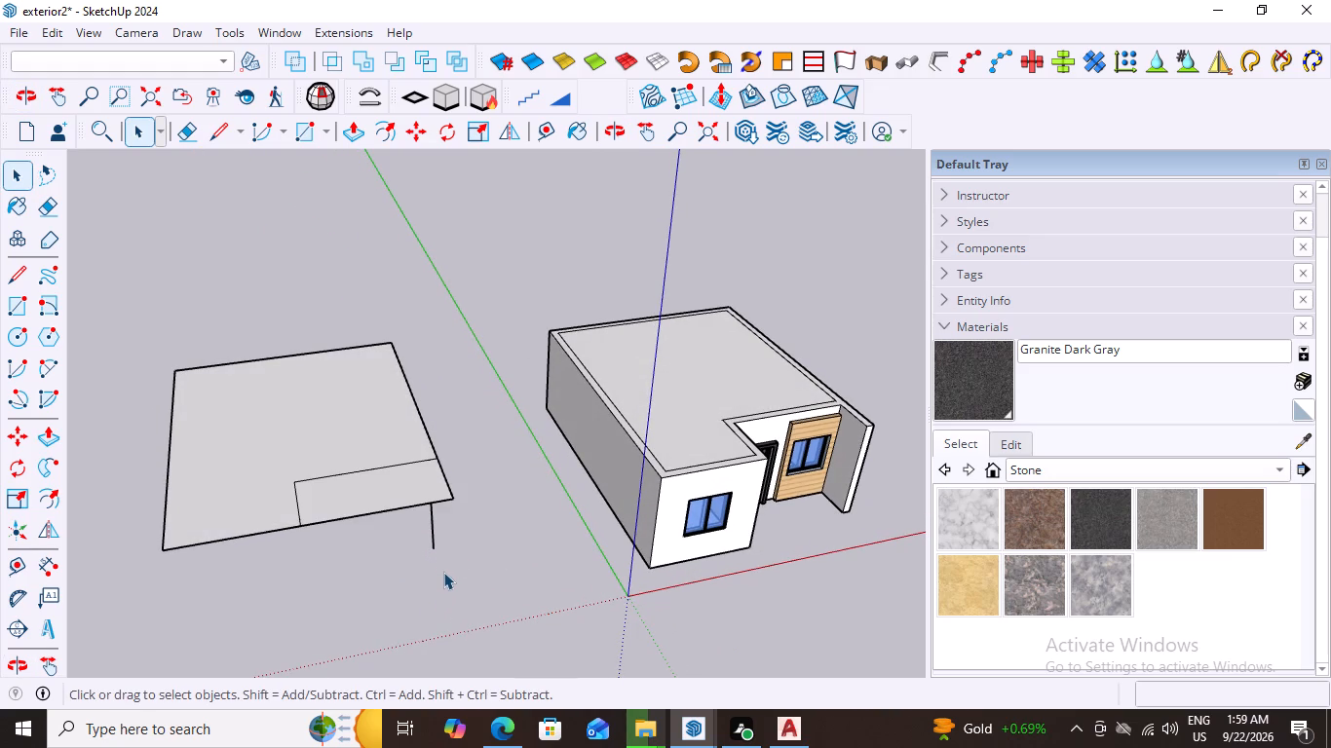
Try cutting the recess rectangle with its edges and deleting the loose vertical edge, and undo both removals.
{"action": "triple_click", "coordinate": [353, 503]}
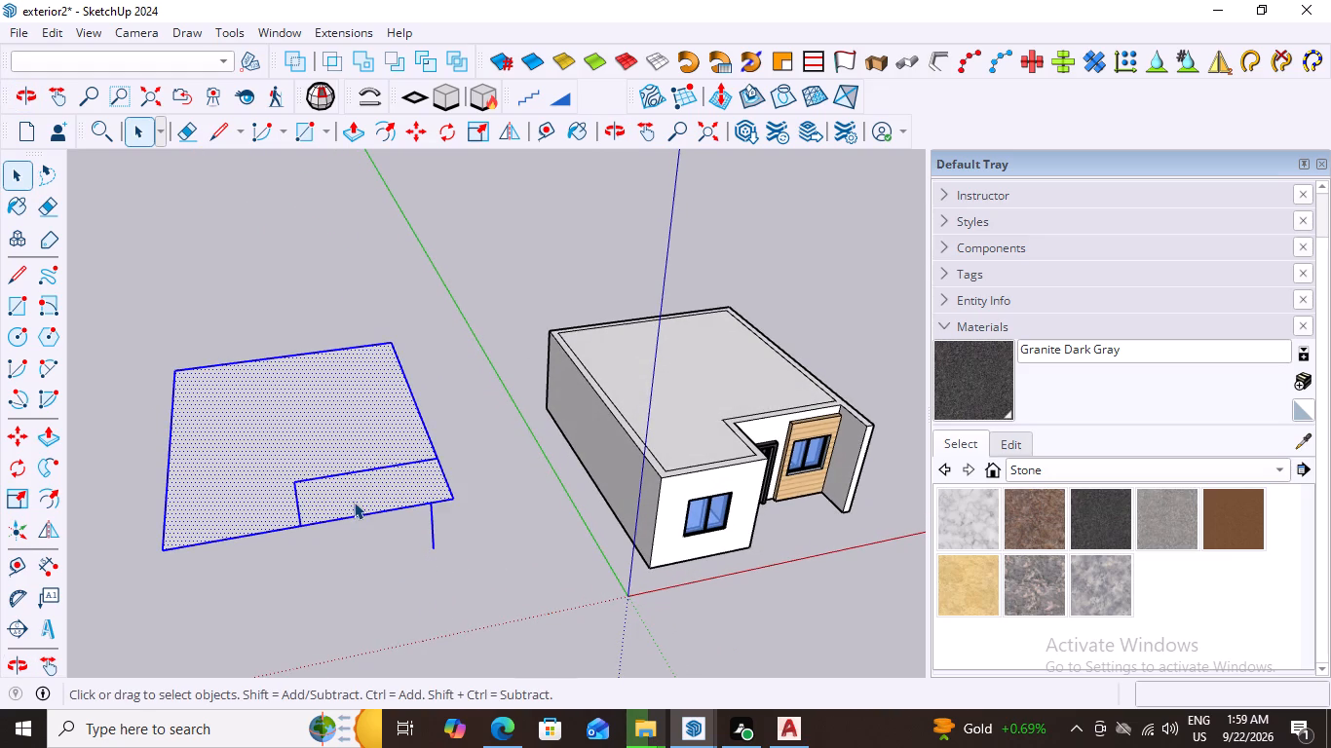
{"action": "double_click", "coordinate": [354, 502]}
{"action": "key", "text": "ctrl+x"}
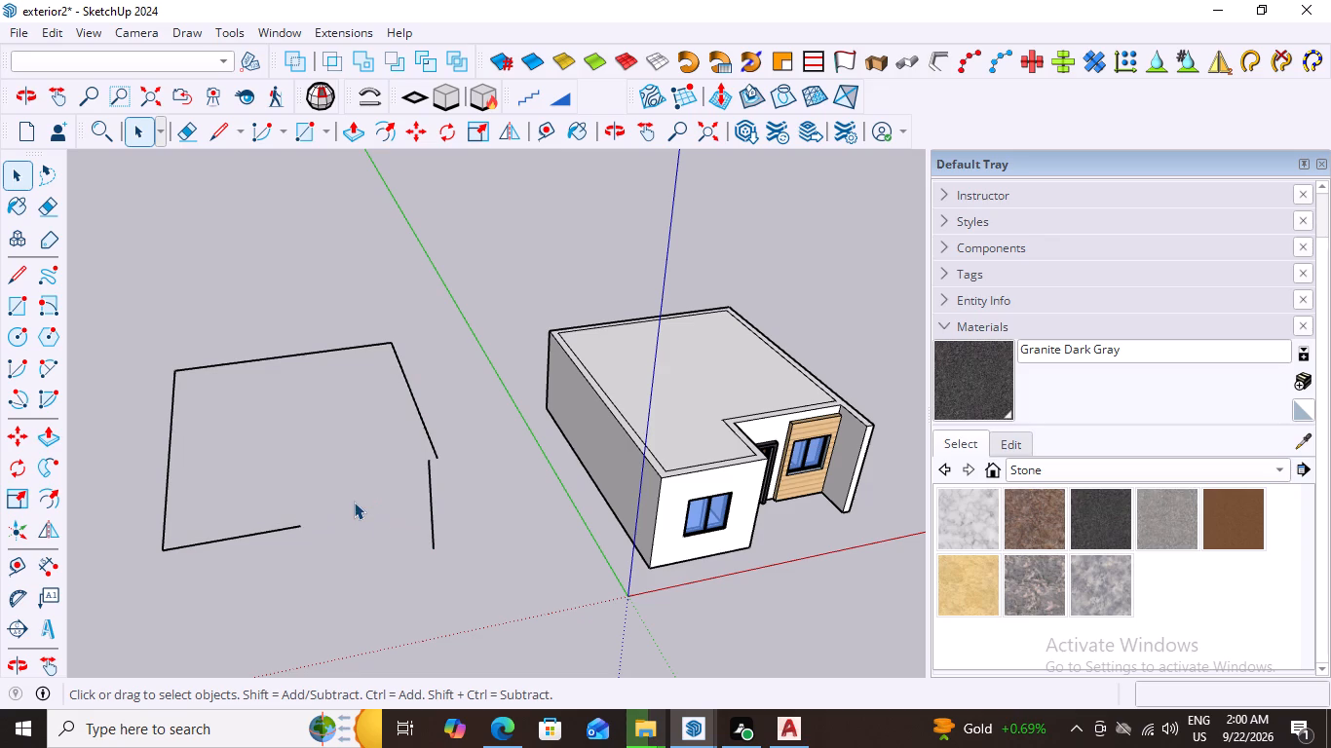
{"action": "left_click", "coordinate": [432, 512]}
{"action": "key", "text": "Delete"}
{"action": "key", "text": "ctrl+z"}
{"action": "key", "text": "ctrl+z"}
Delete the loose vertical edge hanging beneath the moved roof face.
{"action": "middle_click_drag", "start_coordinate": [352, 534], "coordinate": [359, 358]}
{"action": "middle_click_drag", "start_coordinate": [437, 454], "coordinate": [479, 301]}
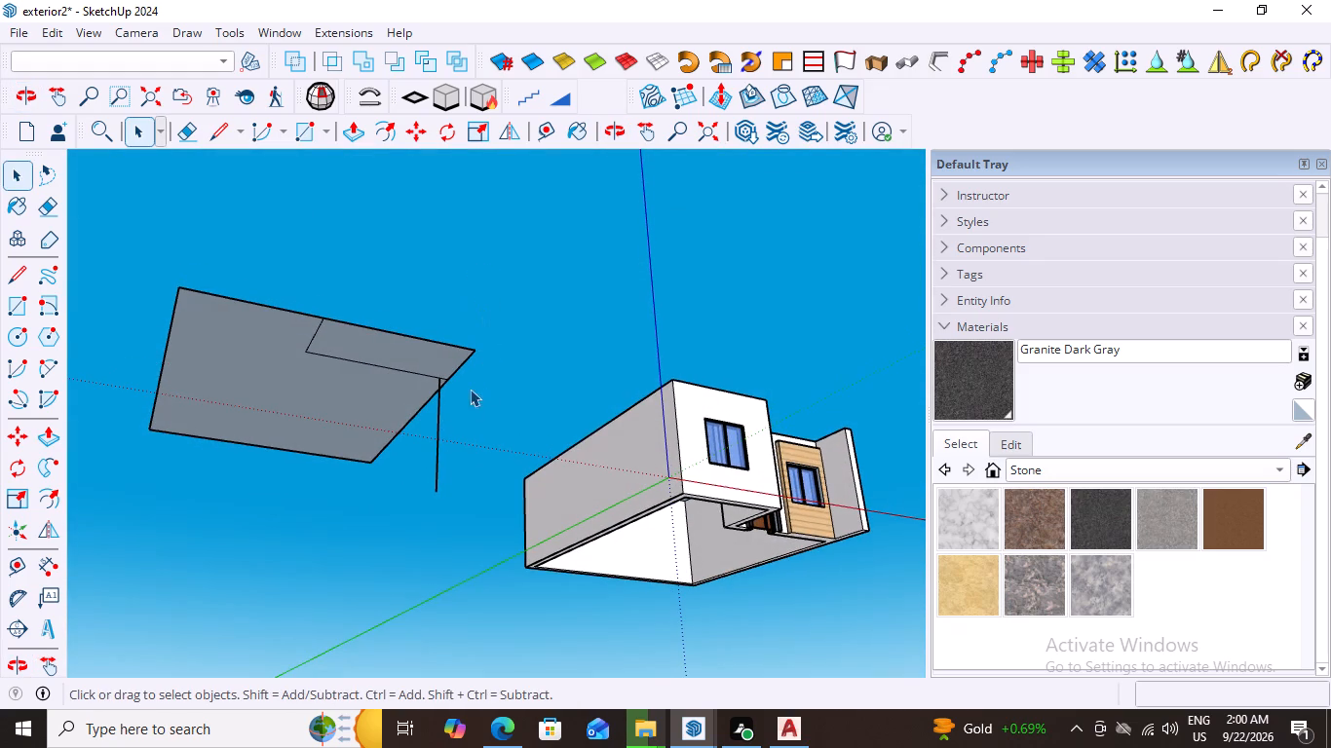
{"action": "left_click", "coordinate": [438, 411]}
{"action": "key", "text": "Delete"}
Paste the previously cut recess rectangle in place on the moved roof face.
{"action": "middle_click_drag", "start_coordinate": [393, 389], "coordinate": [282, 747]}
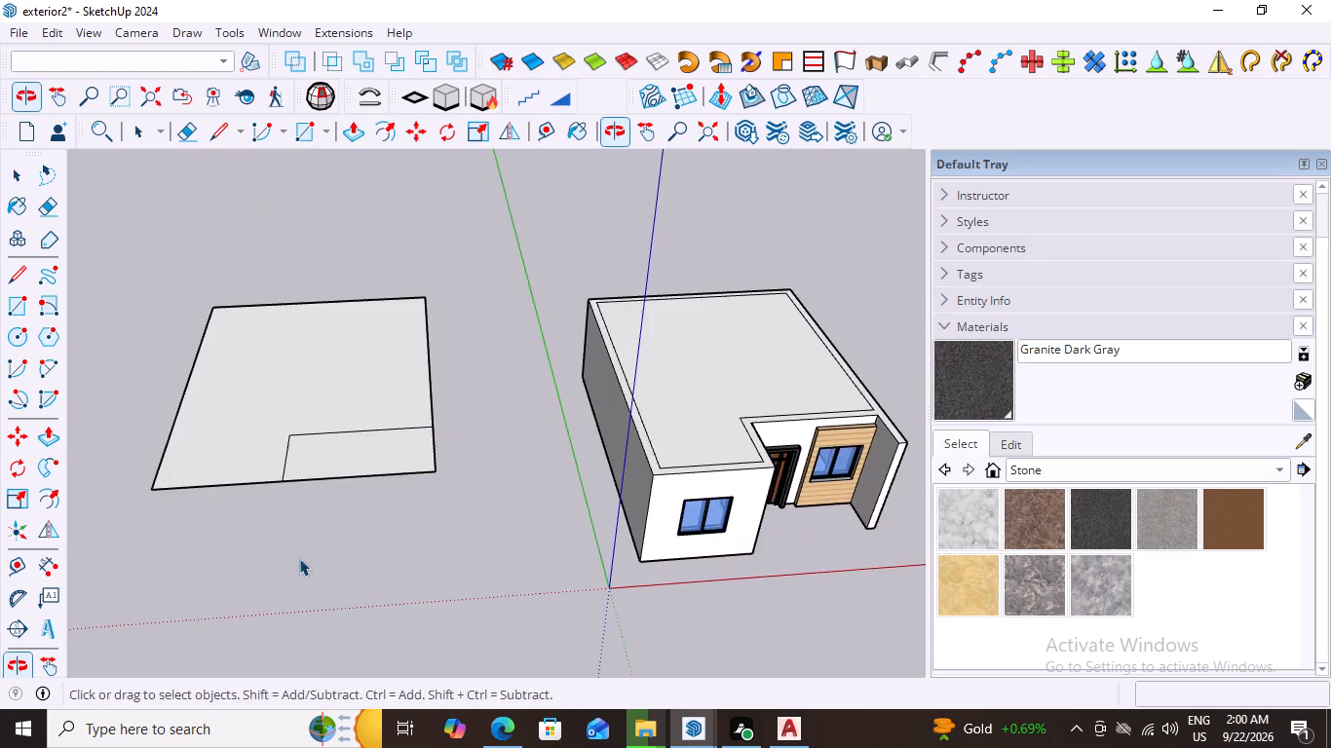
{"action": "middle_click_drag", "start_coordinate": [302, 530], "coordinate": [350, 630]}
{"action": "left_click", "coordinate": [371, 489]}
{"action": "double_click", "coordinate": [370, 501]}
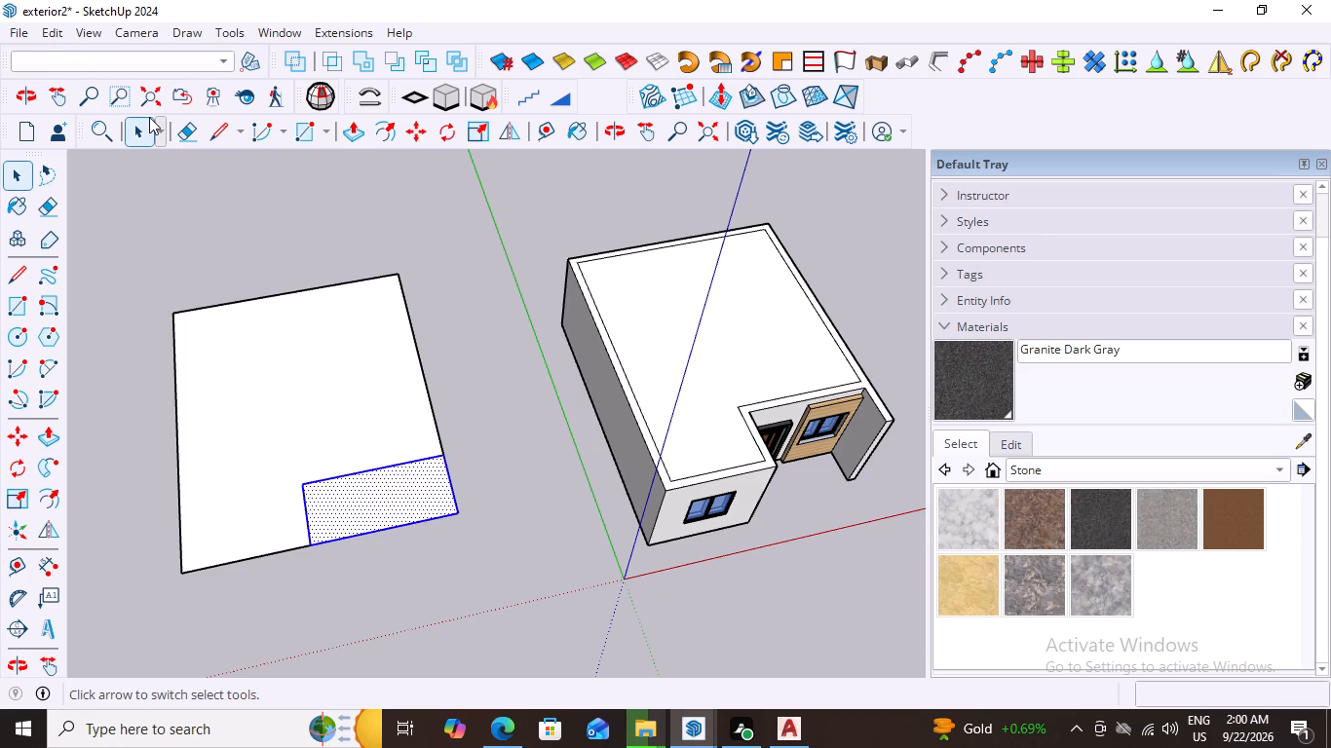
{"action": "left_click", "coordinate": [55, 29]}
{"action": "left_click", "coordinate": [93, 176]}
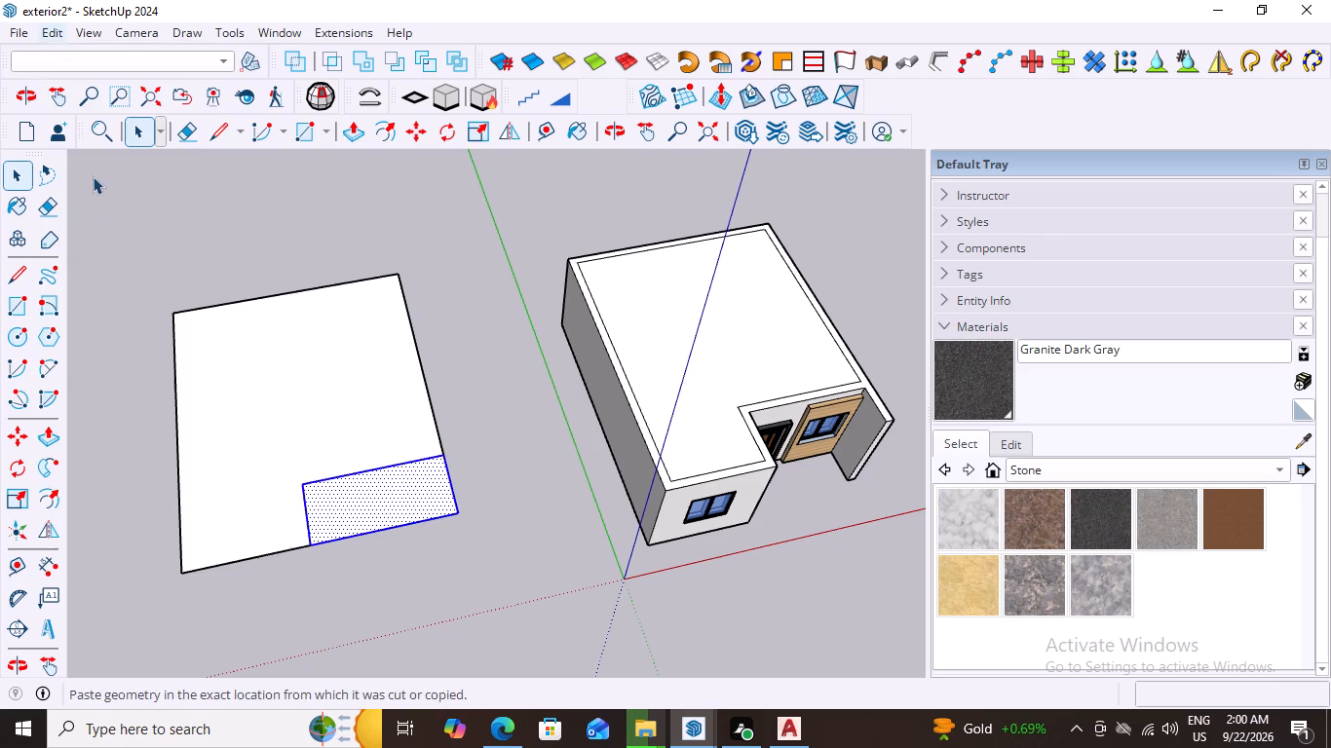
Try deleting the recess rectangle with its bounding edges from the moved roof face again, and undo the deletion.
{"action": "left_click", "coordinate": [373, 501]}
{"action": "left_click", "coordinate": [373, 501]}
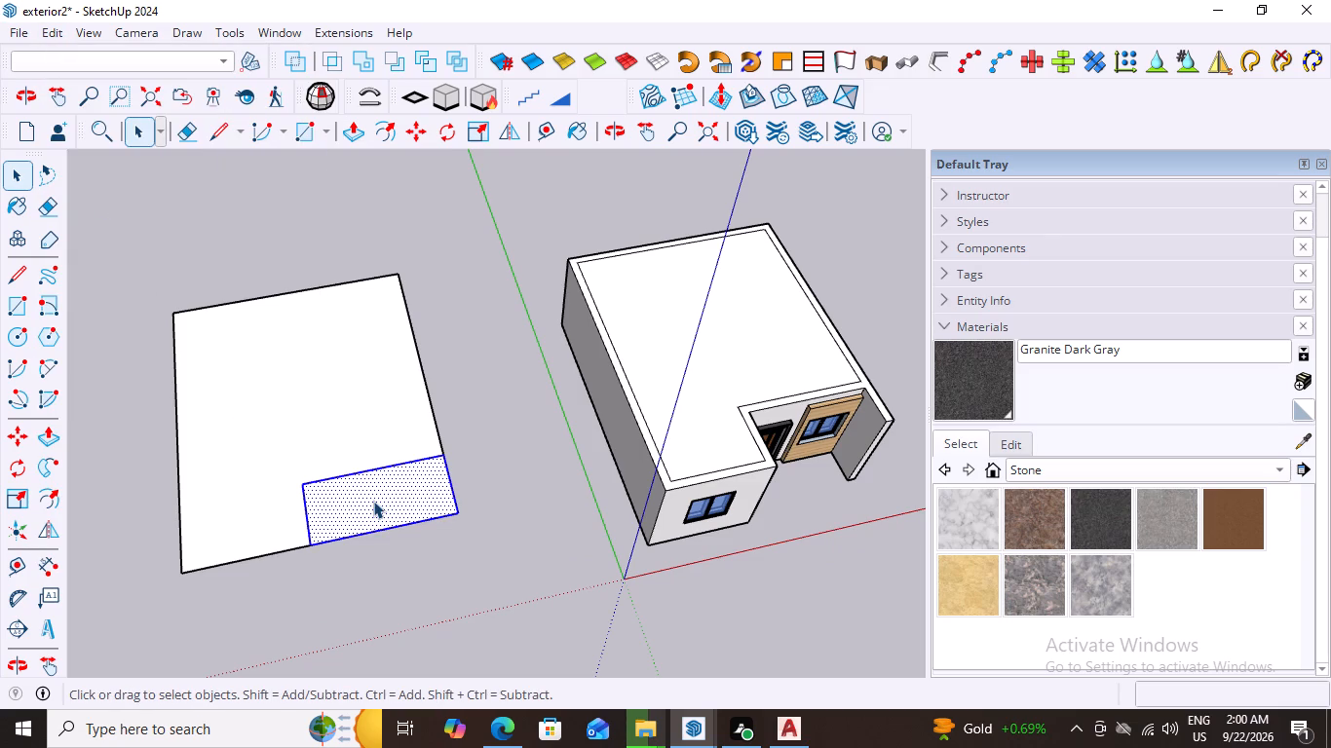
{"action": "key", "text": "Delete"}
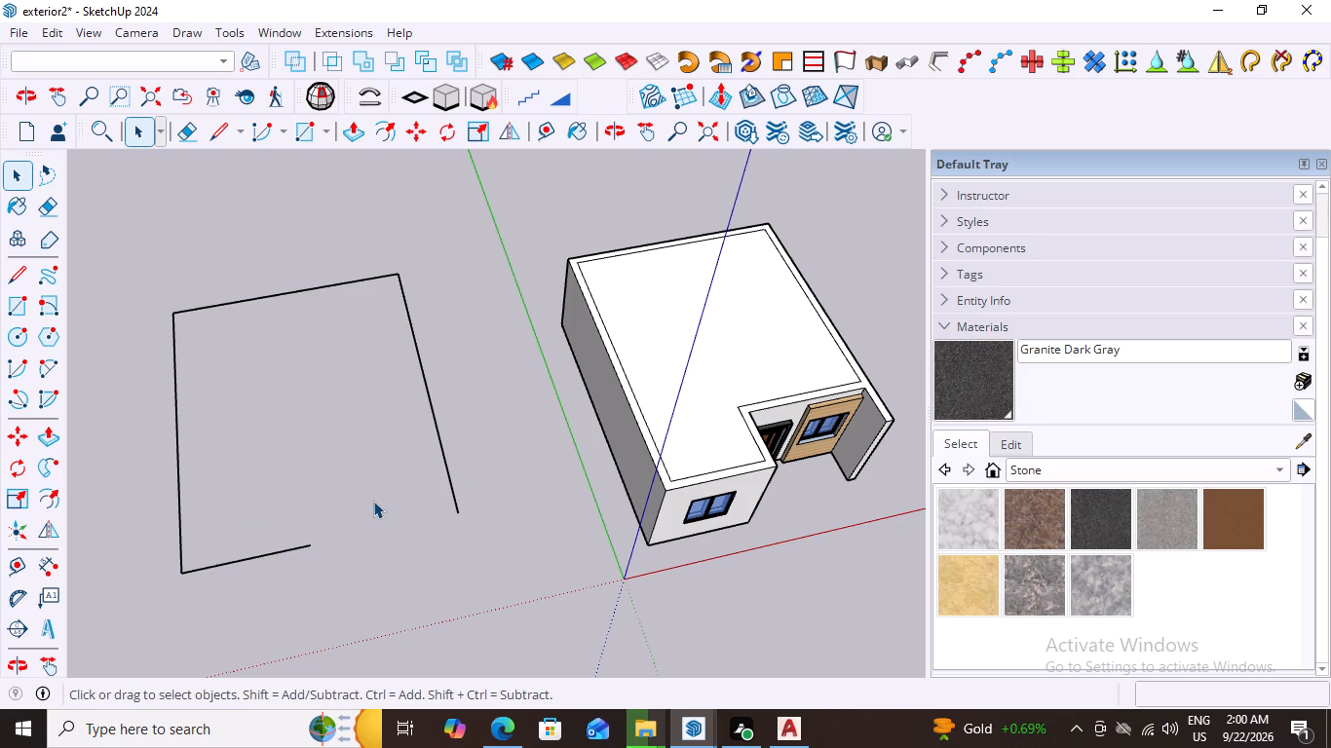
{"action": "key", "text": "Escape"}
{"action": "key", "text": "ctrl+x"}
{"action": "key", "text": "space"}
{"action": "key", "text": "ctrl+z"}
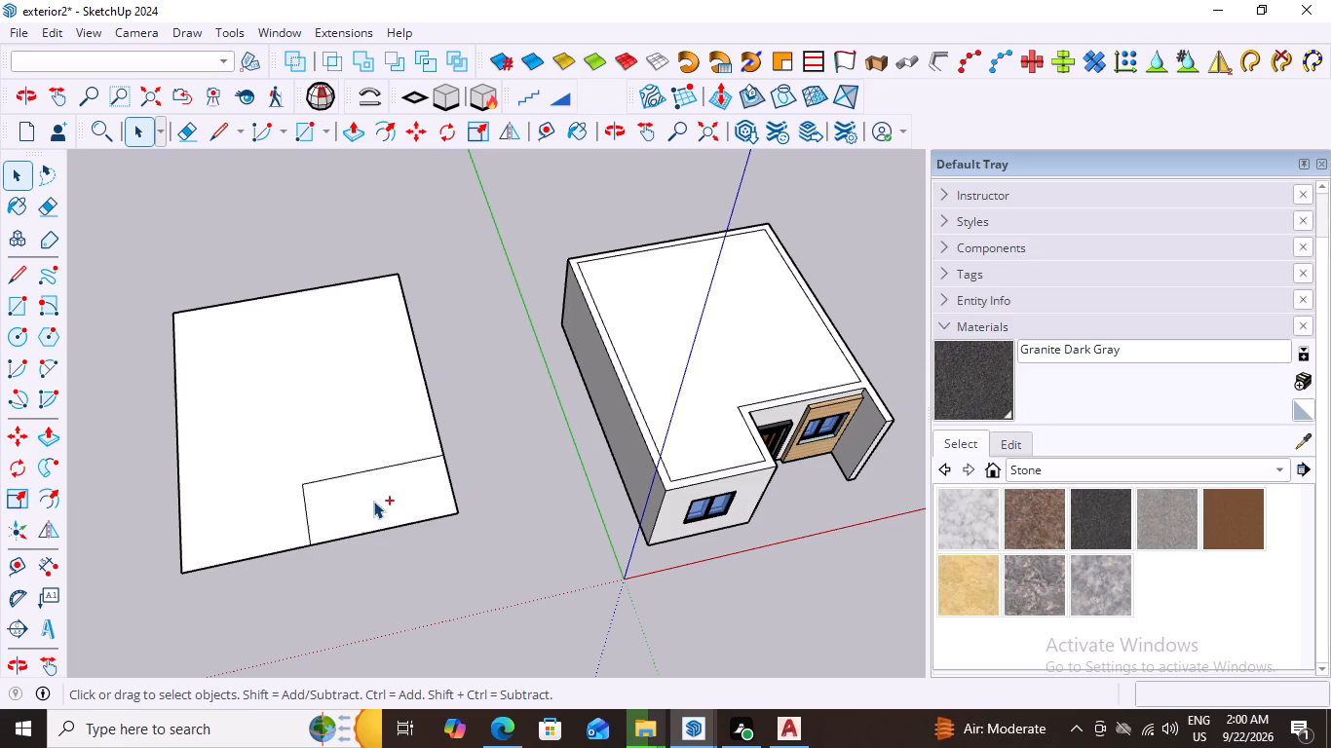
Cut only the recess rectangle's face from the moved roof and delete its two leftover outer edges, leaving an L-shaped face.
{"action": "left_click", "coordinate": [364, 501]}
{"action": "key", "text": "ctrl+x"}
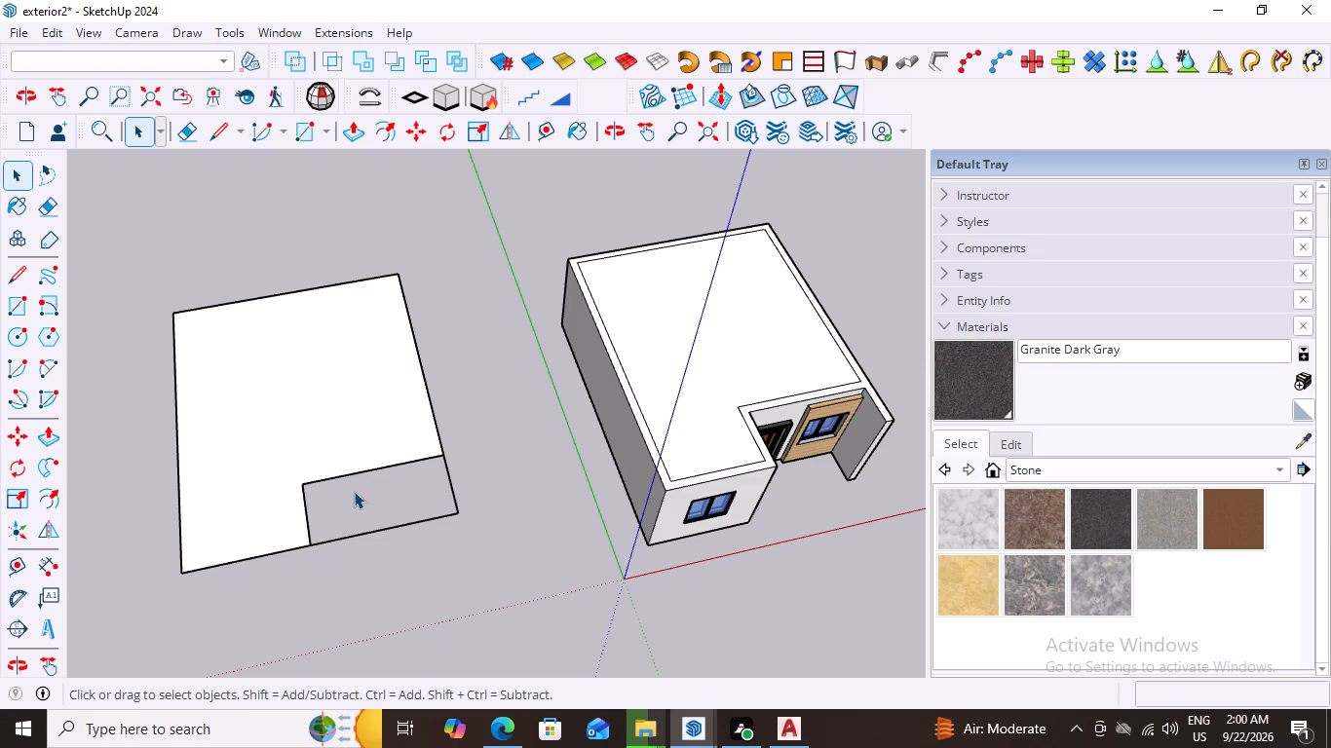
{"action": "middle_click_drag", "start_coordinate": [386, 568], "coordinate": [334, 493]}
{"action": "scroll", "coordinate": [299, 490], "scroll_direction": "up", "scroll_amount": 4}
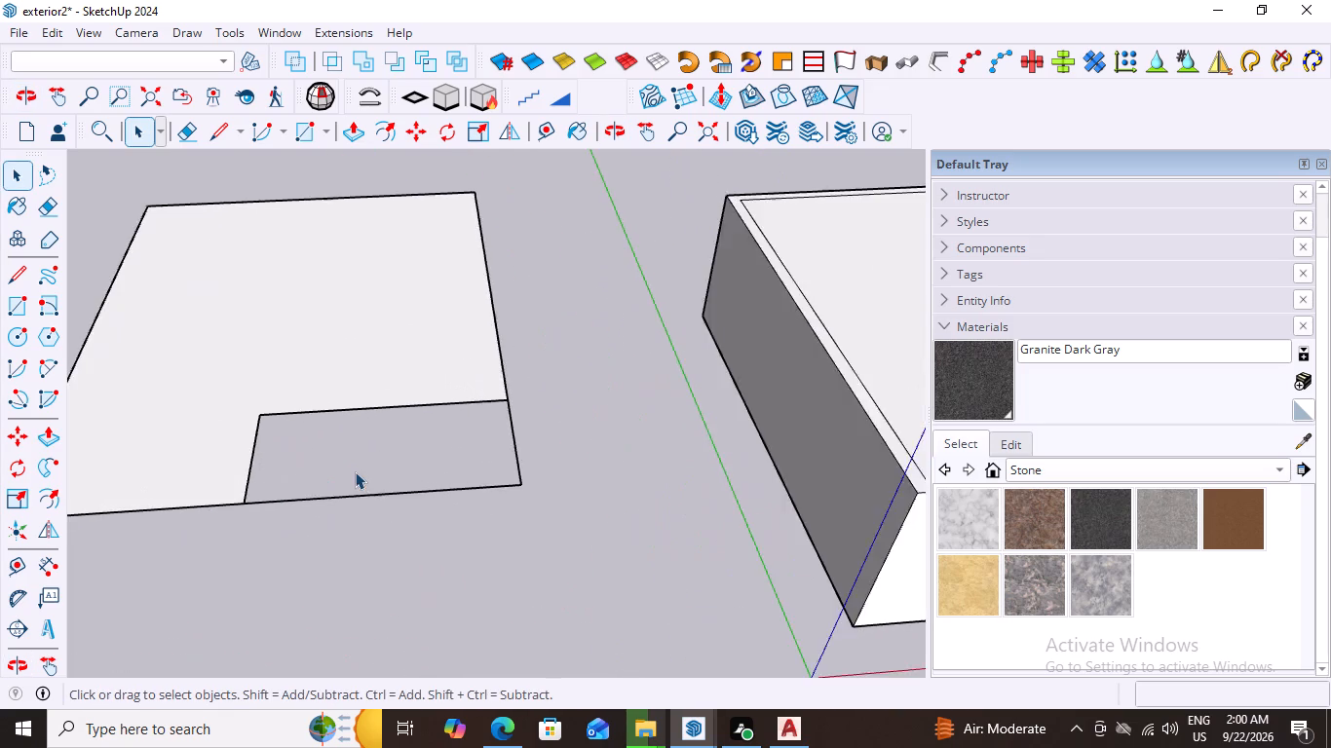
{"action": "scroll", "coordinate": [355, 471], "scroll_direction": "up", "scroll_amount": 4}
{"action": "left_click", "coordinate": [354, 504]}
{"action": "double_click", "coordinate": [390, 504]}
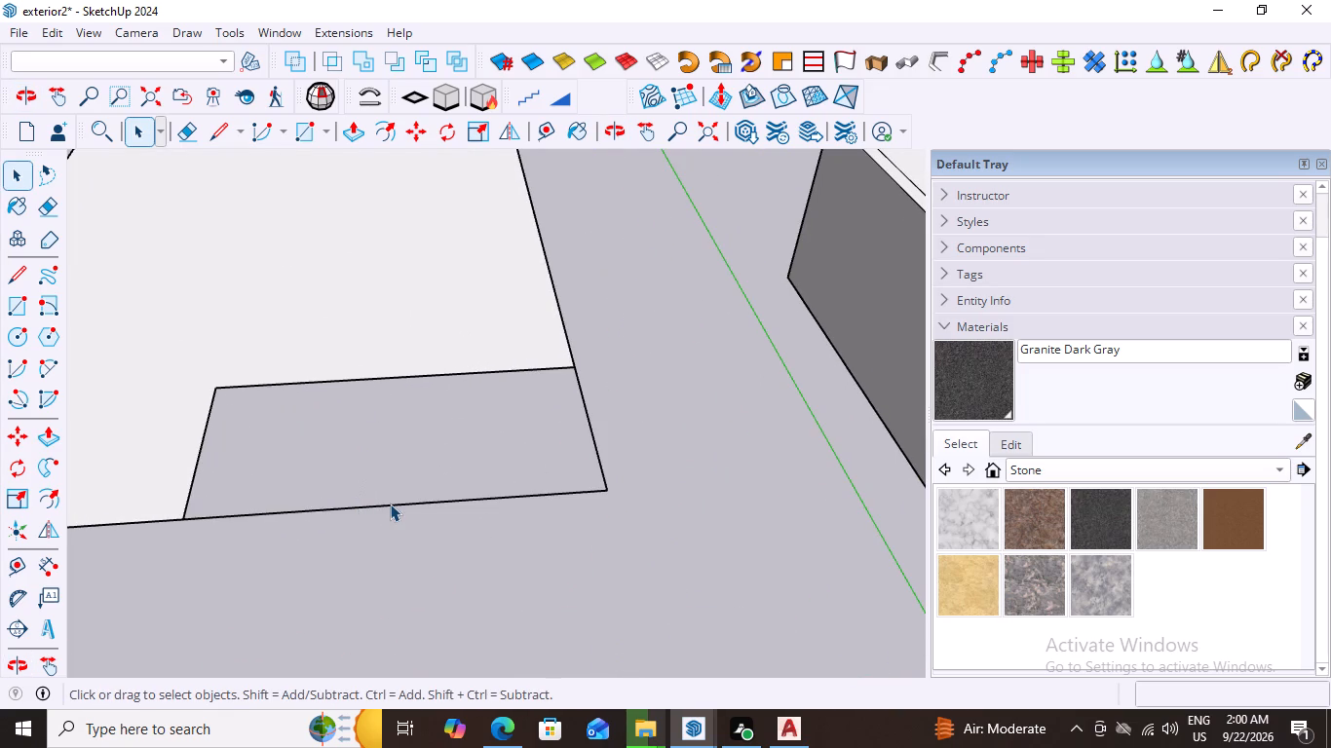
{"action": "left_click", "coordinate": [589, 432], "text": "shift"}
{"action": "key", "text": "Delete"}
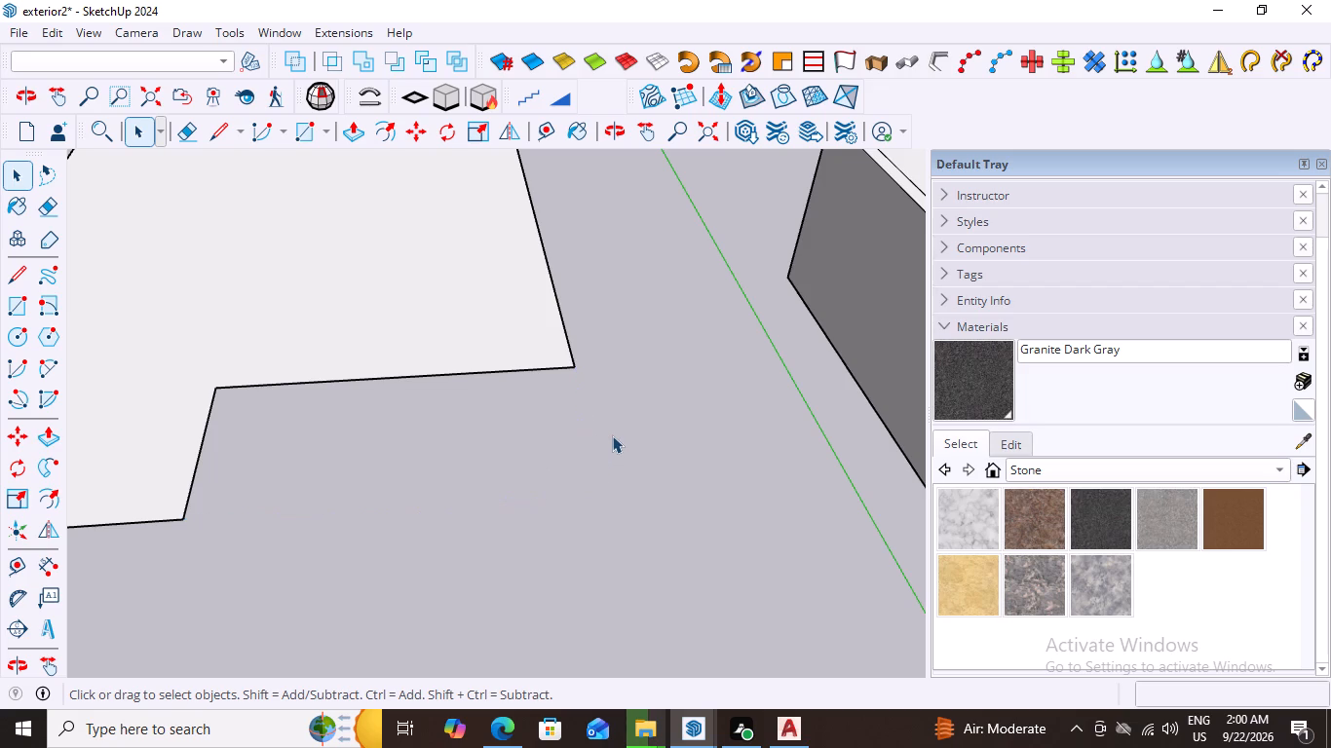
Examine the L-shaped roof face and the house from above and from below.
{"action": "scroll", "coordinate": [583, 451], "scroll_direction": "down", "scroll_amount": 13}
{"action": "middle_click_drag", "start_coordinate": [589, 463], "coordinate": [499, 358]}
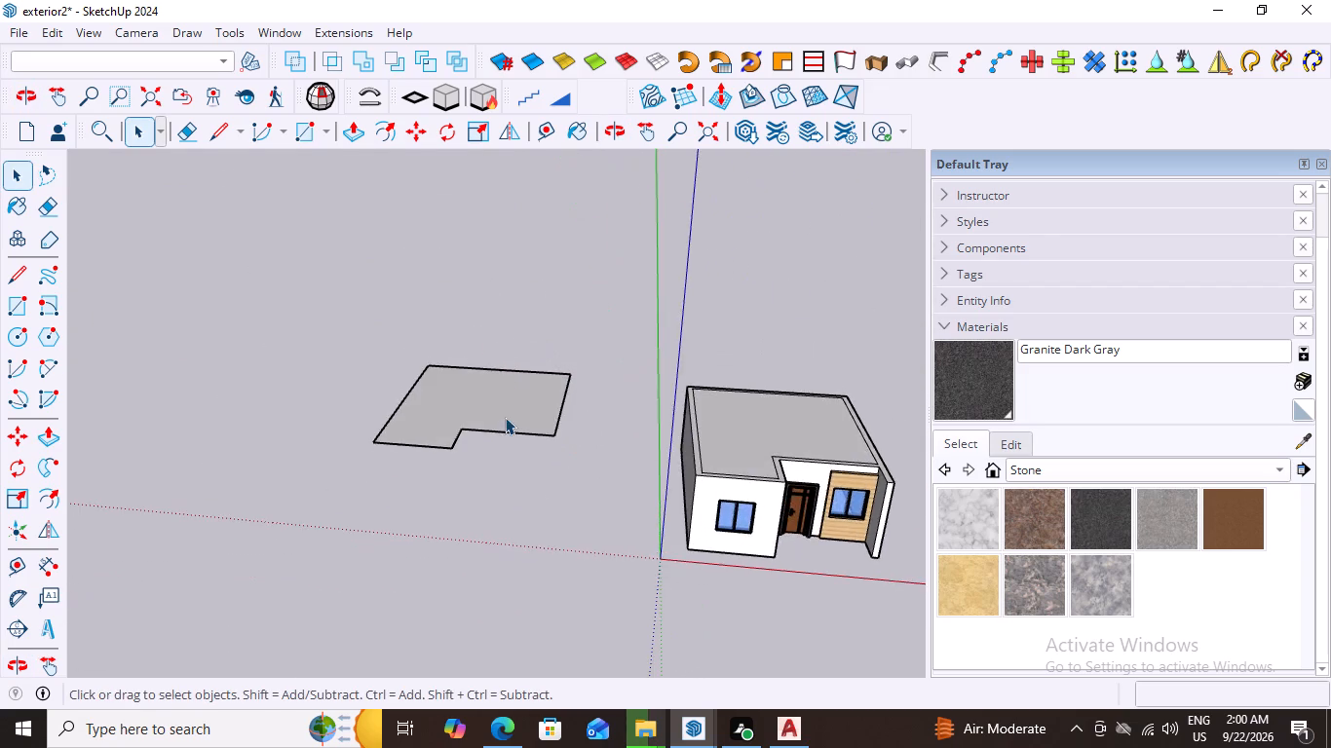
{"action": "scroll", "coordinate": [502, 418], "scroll_direction": "up", "scroll_amount": 3}
{"action": "middle_click_drag", "start_coordinate": [451, 455], "coordinate": [501, 578]}
{"action": "scroll", "coordinate": [476, 554], "scroll_direction": "down", "scroll_amount": 1}
{"action": "scroll", "coordinate": [434, 417], "scroll_direction": "down", "scroll_amount": 5}
{"action": "middle_click_drag", "start_coordinate": [437, 477], "coordinate": [493, 506]}
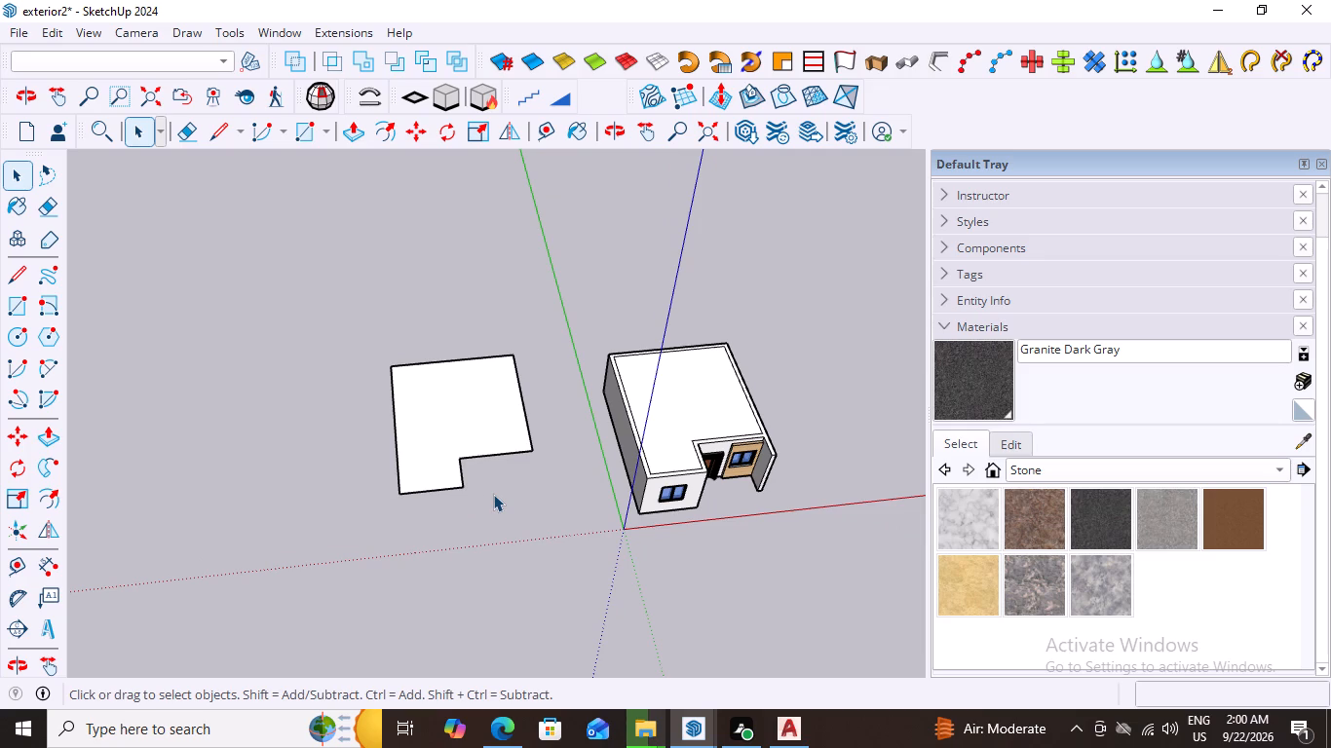
{"action": "scroll", "coordinate": [500, 481], "scroll_direction": "up", "scroll_amount": 7}
{"action": "scroll", "coordinate": [503, 469], "scroll_direction": "down", "scroll_amount": 3}
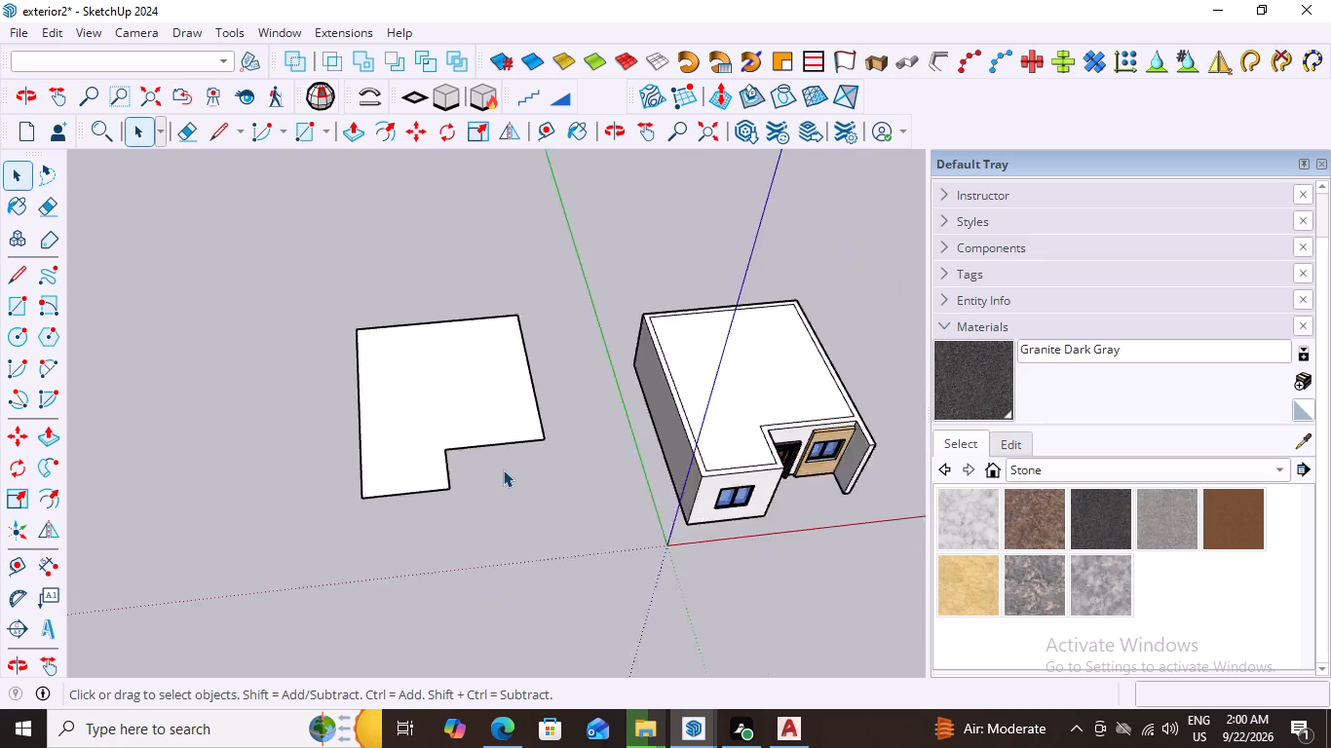
{"action": "scroll", "coordinate": [503, 469], "scroll_direction": "down", "scroll_amount": 6}
{"action": "middle_click_drag", "start_coordinate": [553, 465], "coordinate": [577, 198]}
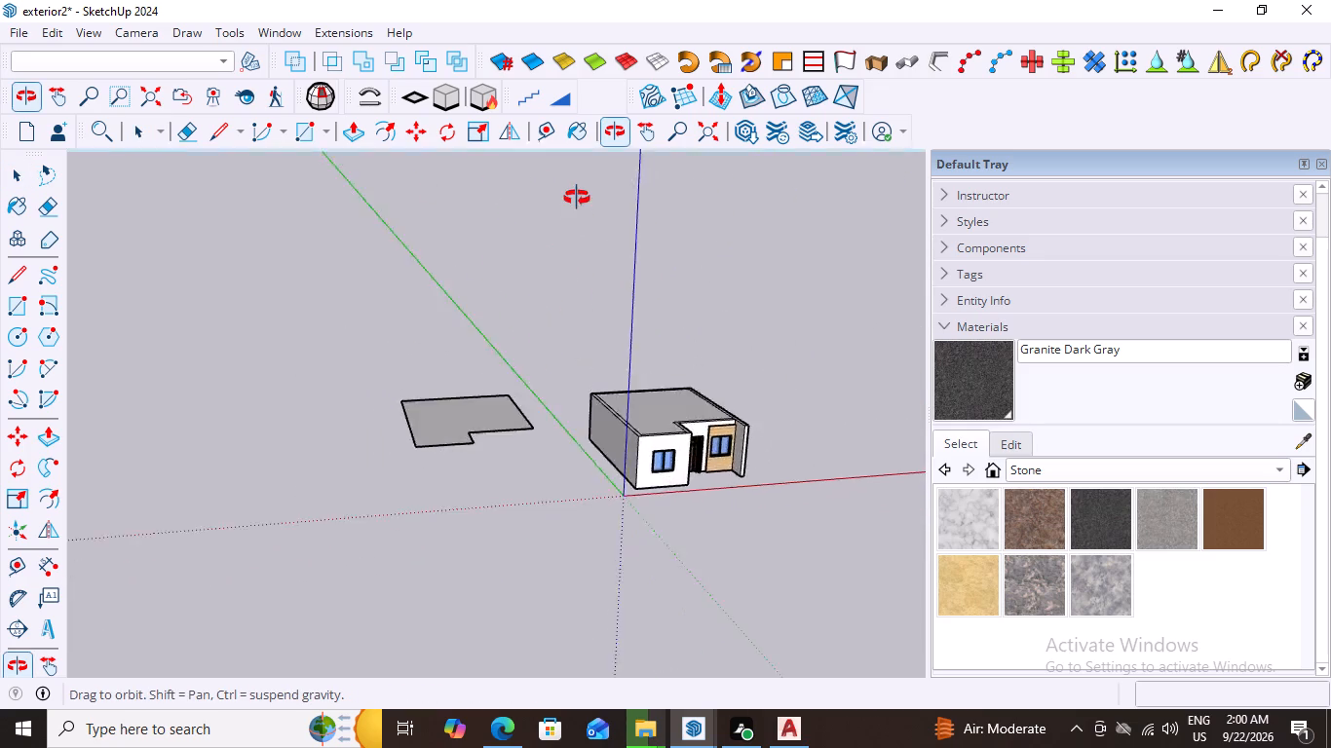
{"action": "middle_click_drag", "start_coordinate": [577, 198], "coordinate": [582, 49]}
{"action": "scroll", "coordinate": [679, 516], "scroll_direction": "up", "scroll_amount": 6}
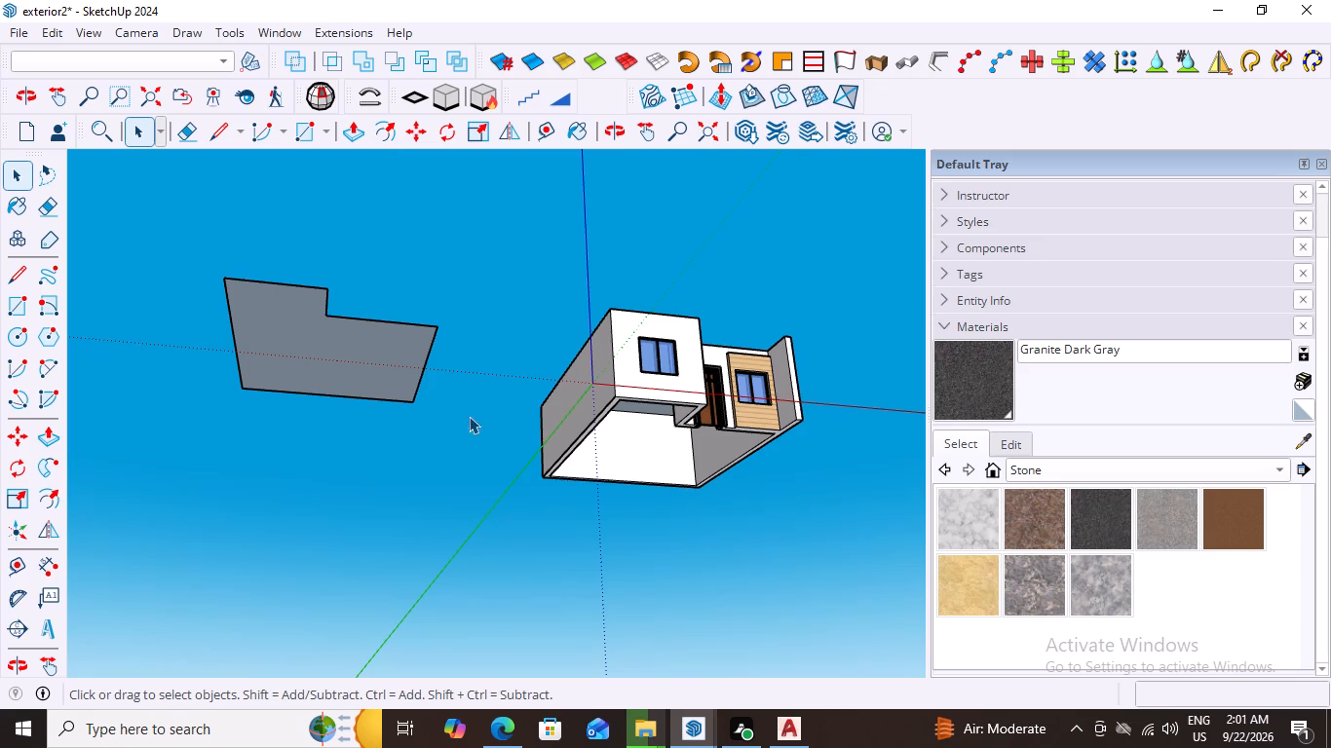
{"action": "middle_click_drag", "start_coordinate": [466, 403], "coordinate": [439, 646]}
{"action": "middle_click_drag", "start_coordinate": [401, 512], "coordinate": [414, 590]}
{"action": "scroll", "coordinate": [336, 399], "scroll_direction": "up", "scroll_amount": 1}
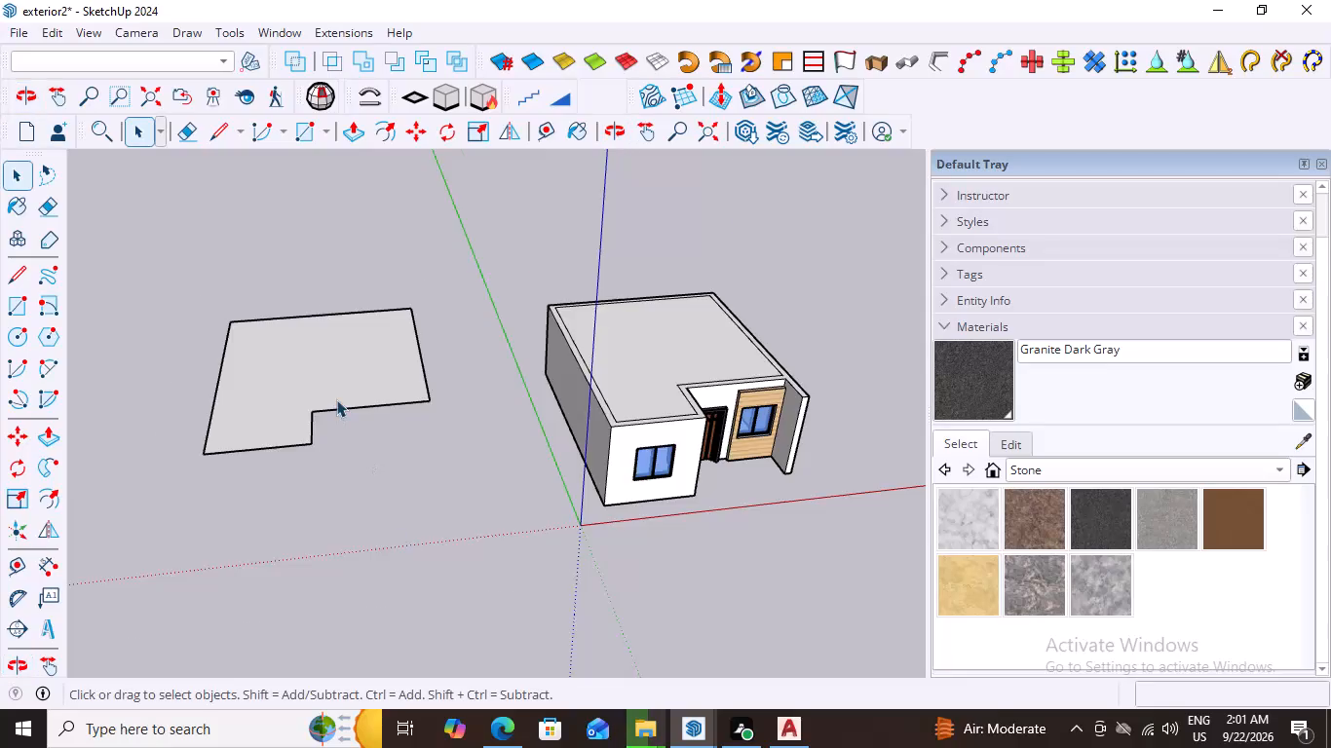
Make a group from the L-shaped roof face and its bounding edges.
{"action": "scroll", "coordinate": [336, 399], "scroll_direction": "up", "scroll_amount": 2}
{"action": "scroll", "coordinate": [336, 399], "scroll_direction": "down", "scroll_amount": 4}
{"action": "middle_click_drag", "start_coordinate": [414, 489], "coordinate": [373, 490]}
{"action": "middle_click_drag", "start_coordinate": [382, 486], "coordinate": [440, 474]}
{"action": "scroll", "coordinate": [350, 435], "scroll_direction": "up", "scroll_amount": 3}
{"action": "double_click", "coordinate": [321, 348]}
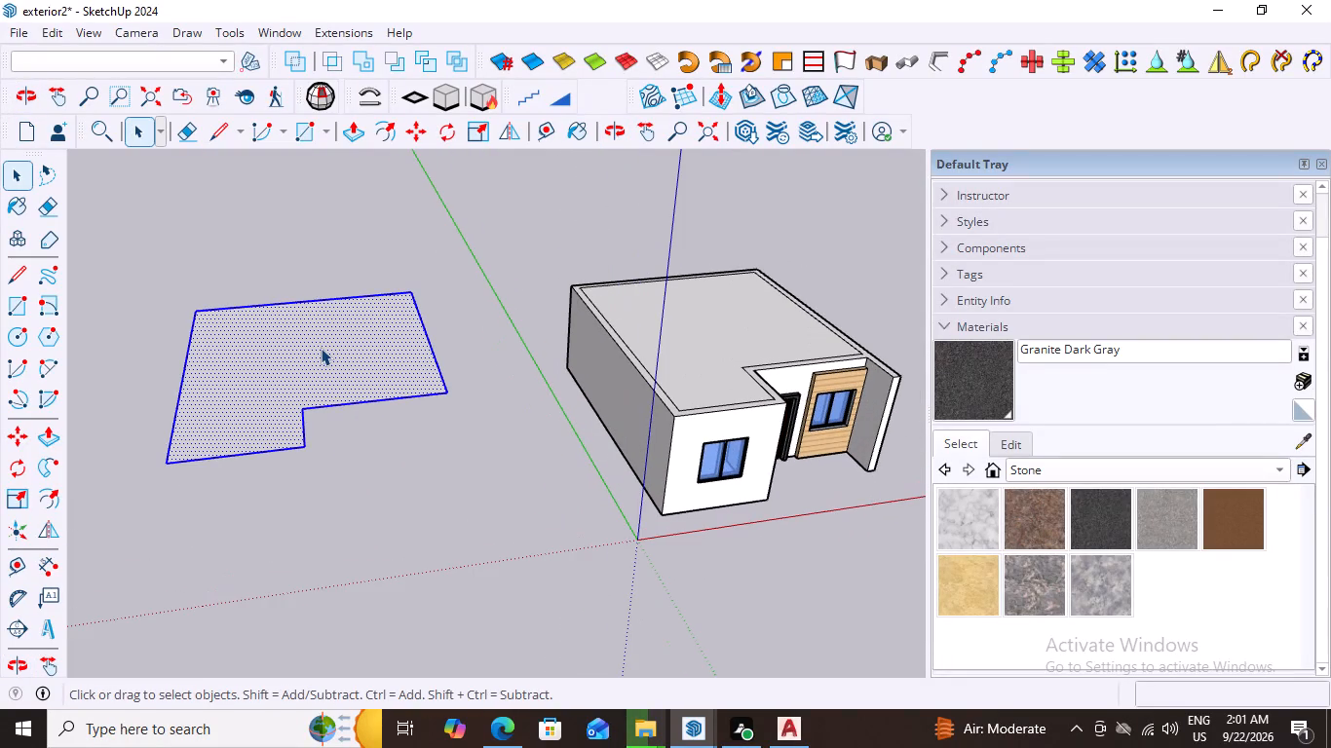
{"action": "right_click", "coordinate": [321, 348]}
{"action": "left_click", "coordinate": [358, 187]}
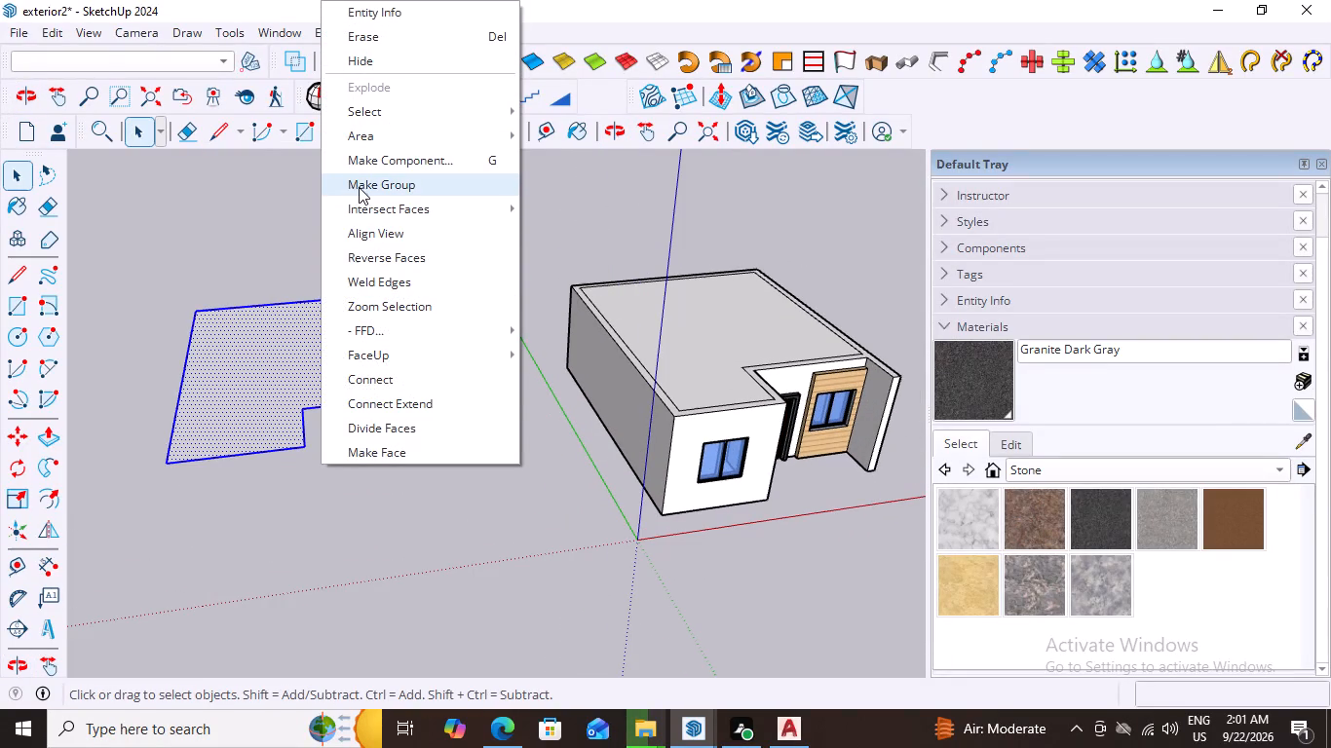
Open the L-shaped roof group and push/pull its face up to a thickness of 6".
{"action": "left_click", "coordinate": [317, 343]}
{"action": "double_click", "coordinate": [317, 343]}
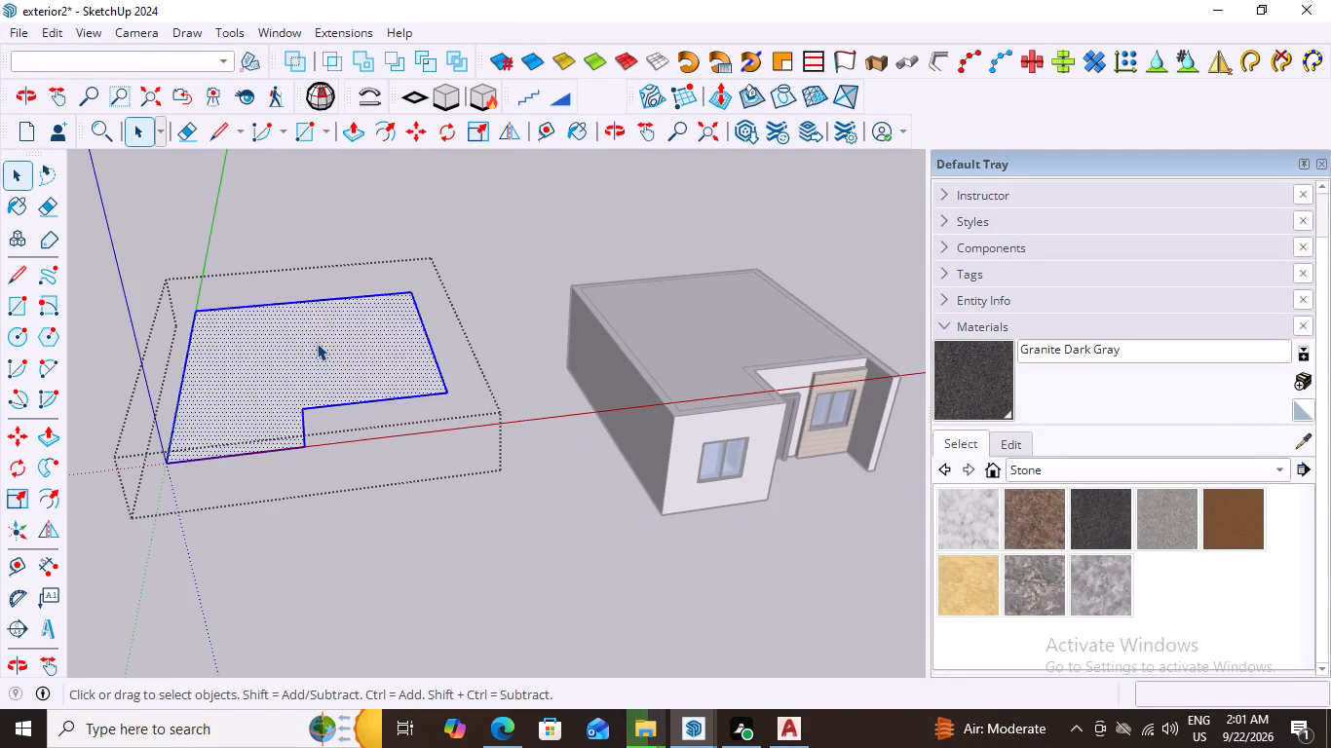
{"action": "key", "text": "p"}
{"action": "left_click", "coordinate": [317, 343]}
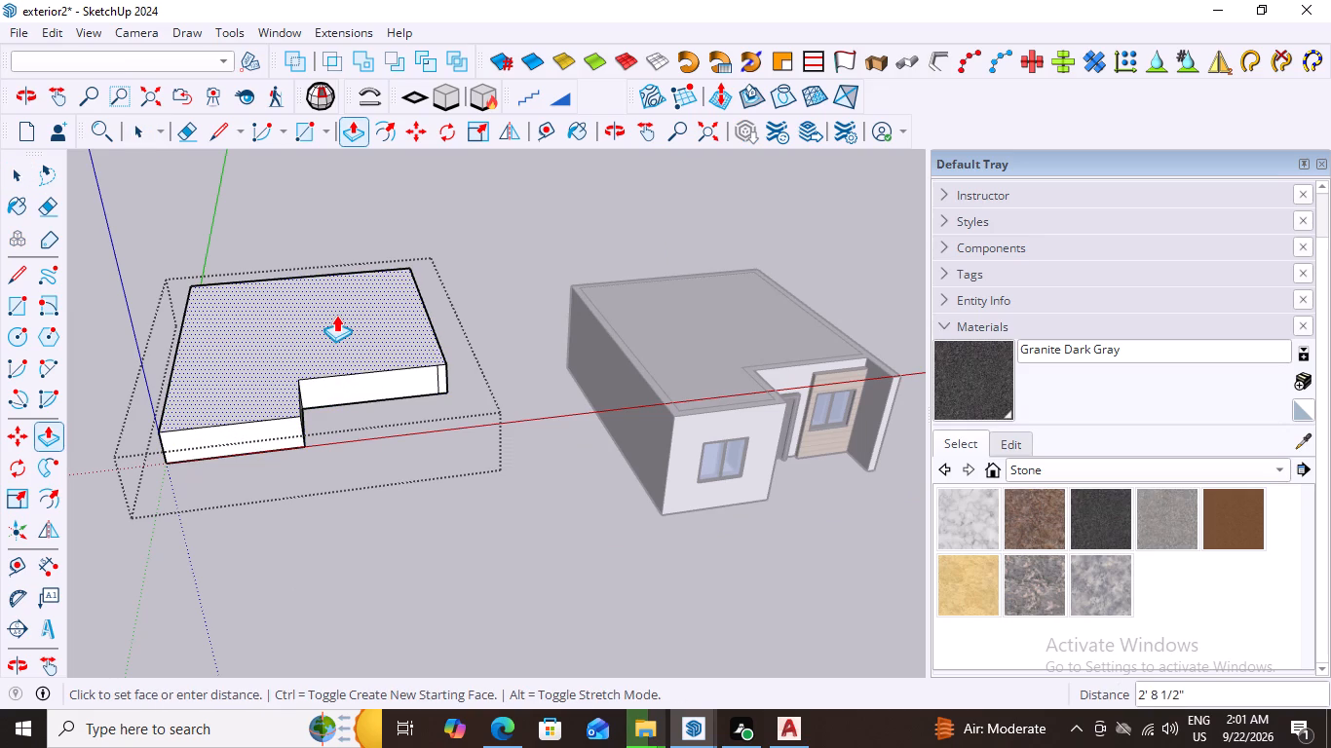
{"action": "key", "text": "6"}
{"action": "key", "text": "shift+quotedbl"}
{"action": "key", "text": "Return"}
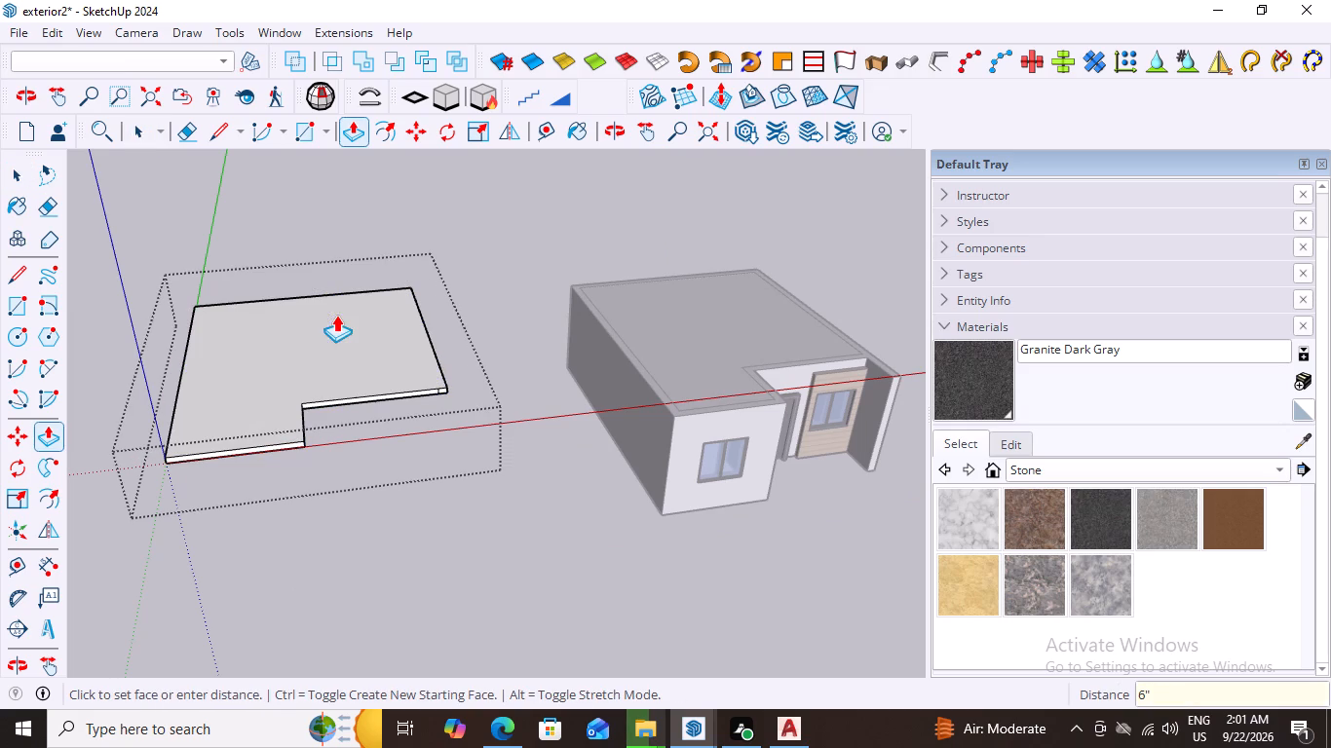
Delete the stray vertical edge near the outer corner on the roof slab's recess-side face.
{"action": "middle_click_drag", "start_coordinate": [424, 522], "coordinate": [395, 414]}
{"action": "scroll", "coordinate": [393, 295], "scroll_direction": "up", "scroll_amount": 8}
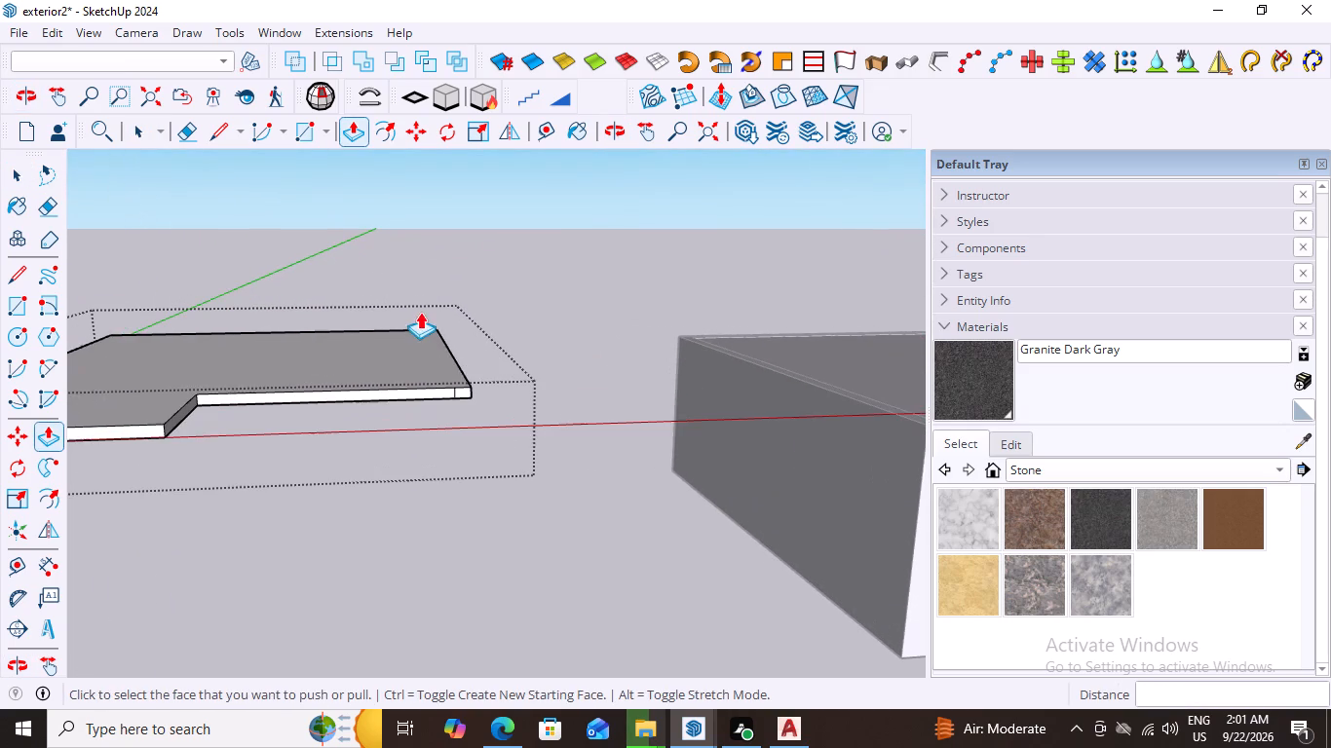
{"action": "key", "text": "space"}
{"action": "scroll", "coordinate": [443, 356], "scroll_direction": "up", "scroll_amount": 8}
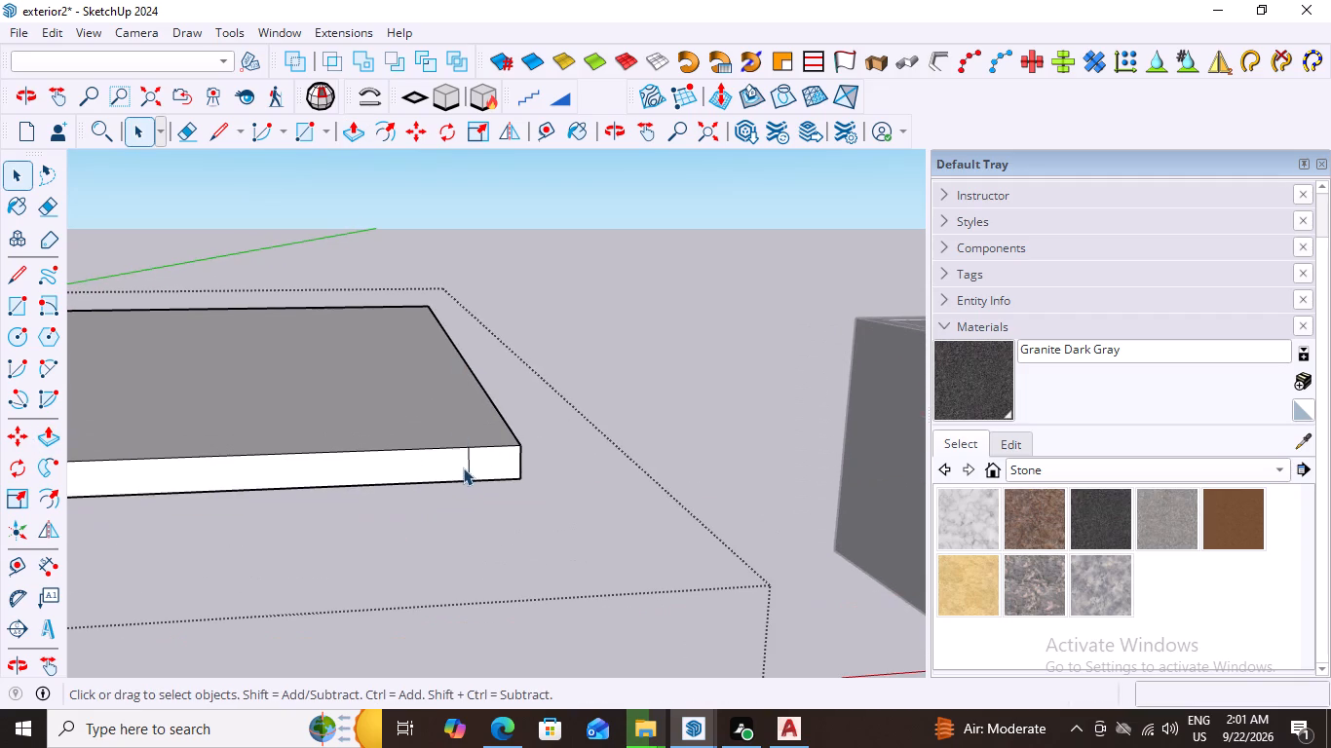
{"action": "left_click", "coordinate": [468, 467]}
{"action": "key", "text": "Delete"}
Examine the roof slab's sides and top from around for any other leftover edges.
{"action": "middle_click_drag", "start_coordinate": [547, 499], "coordinate": [204, 474]}
{"action": "scroll", "coordinate": [210, 474], "scroll_direction": "down", "scroll_amount": 6}
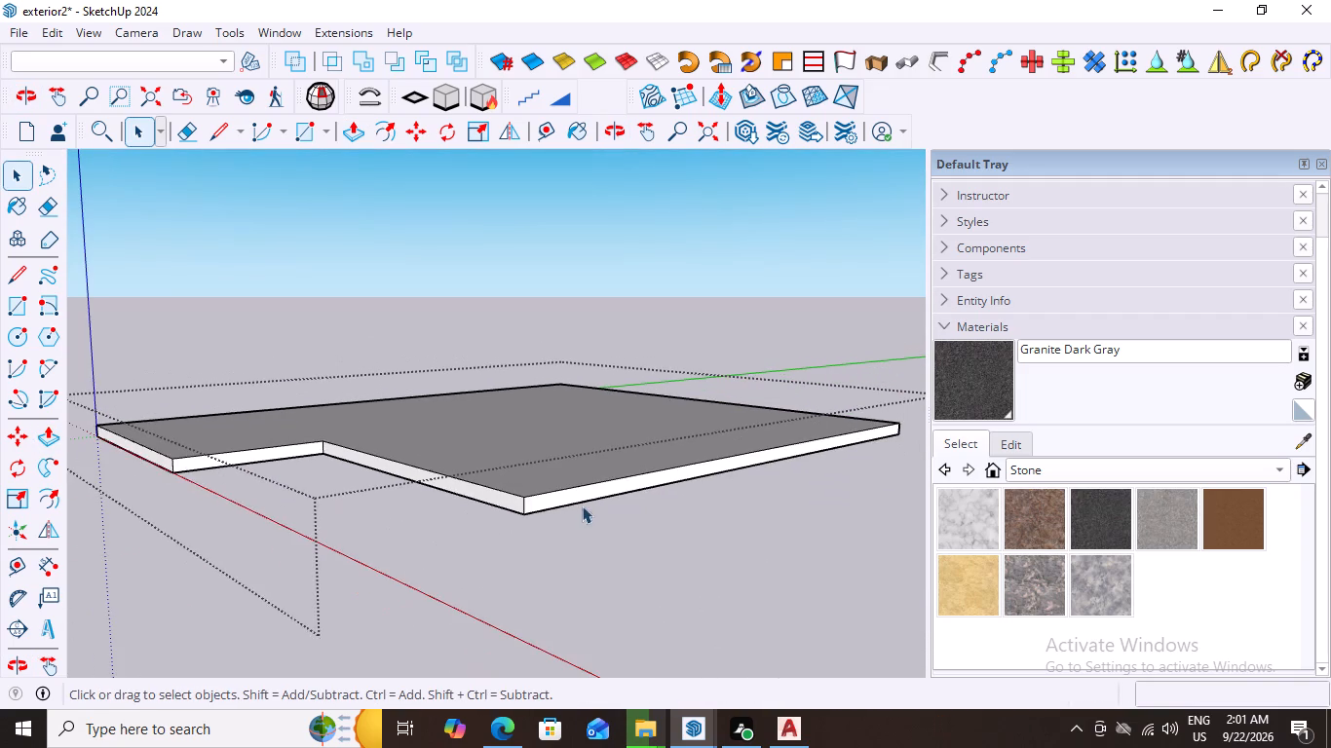
{"action": "middle_click_drag", "start_coordinate": [582, 507], "coordinate": [416, 529]}
{"action": "scroll", "coordinate": [389, 527], "scroll_direction": "down", "scroll_amount": 8}
{"action": "middle_click_drag", "start_coordinate": [348, 515], "coordinate": [828, 580]}
{"action": "middle_click_drag", "start_coordinate": [333, 525], "coordinate": [349, 525]}
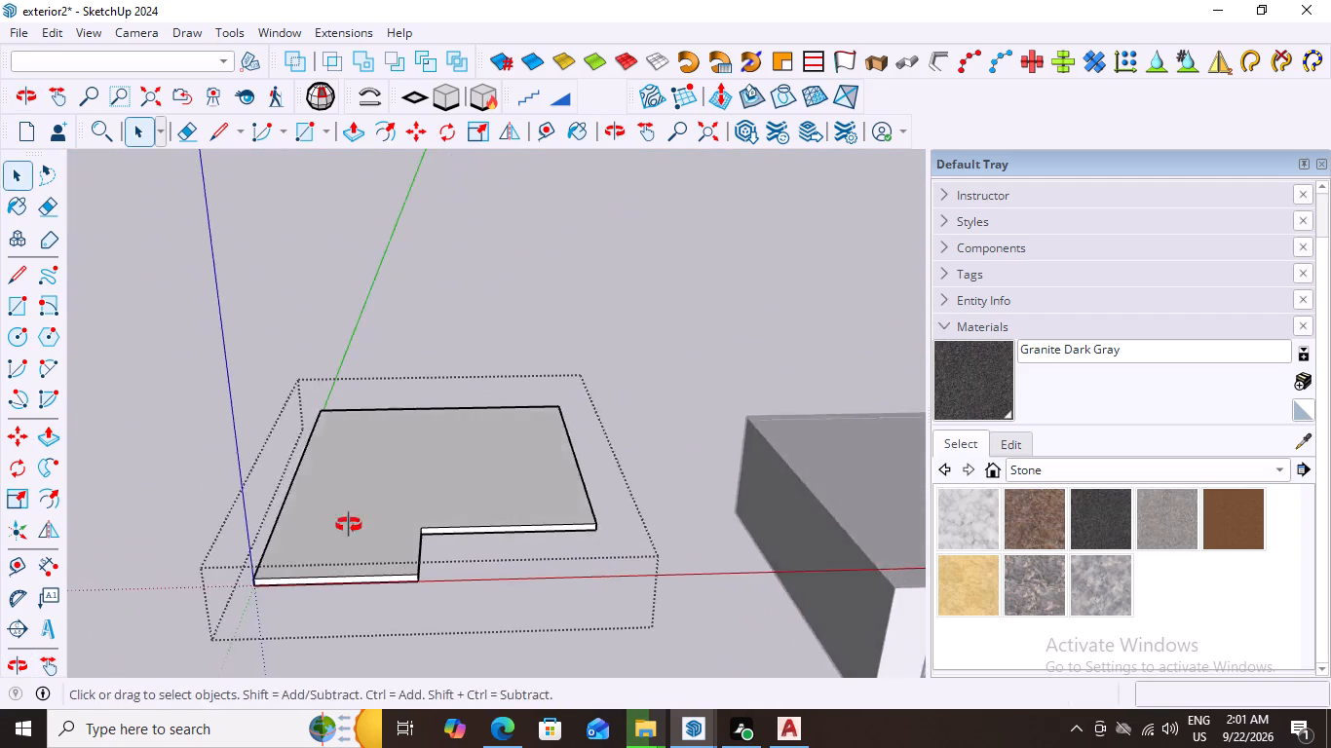
{"action": "middle_click_drag", "start_coordinate": [349, 525], "coordinate": [323, 560]}
{"action": "scroll", "coordinate": [323, 560], "scroll_direction": "down", "scroll_amount": 8}
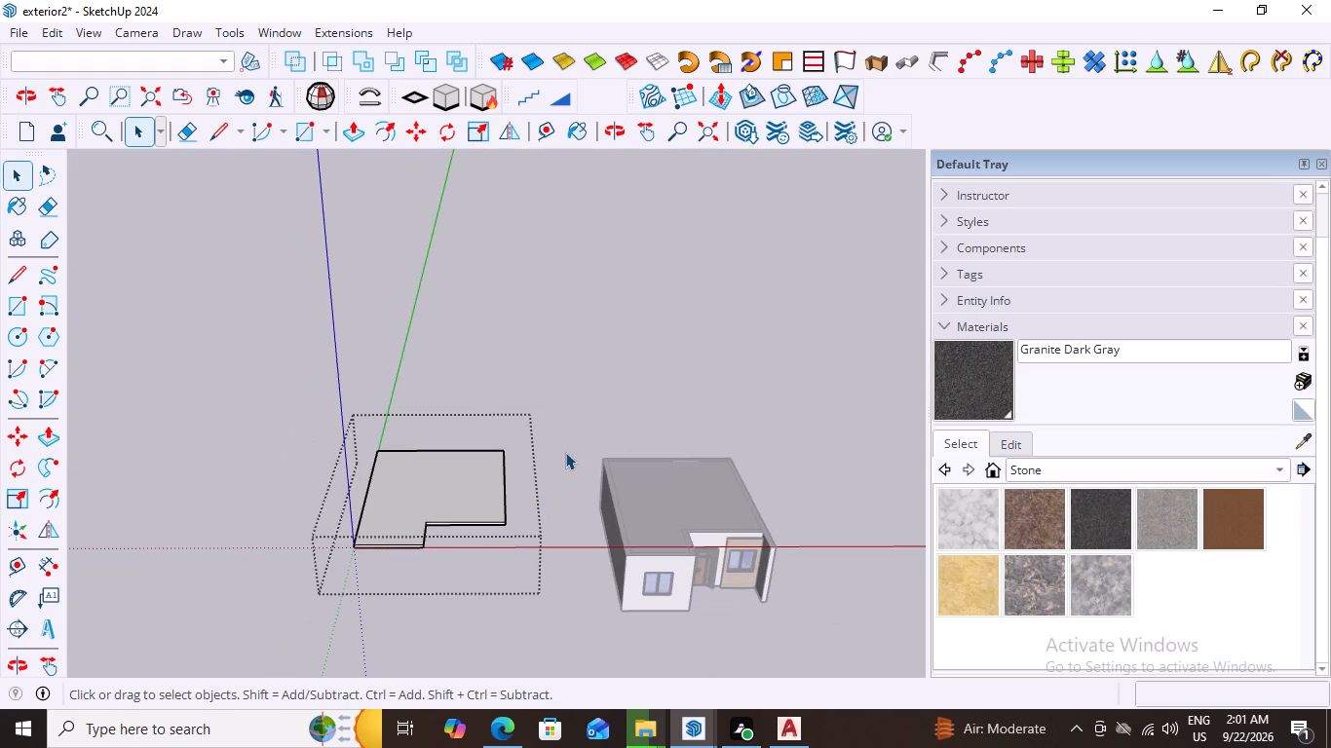
Close the roof group and move the whole slab by its bottom front outer corner onto the matching top front corner of the house walls.
{"action": "key", "text": "space"}
{"action": "double_click", "coordinate": [414, 494]}
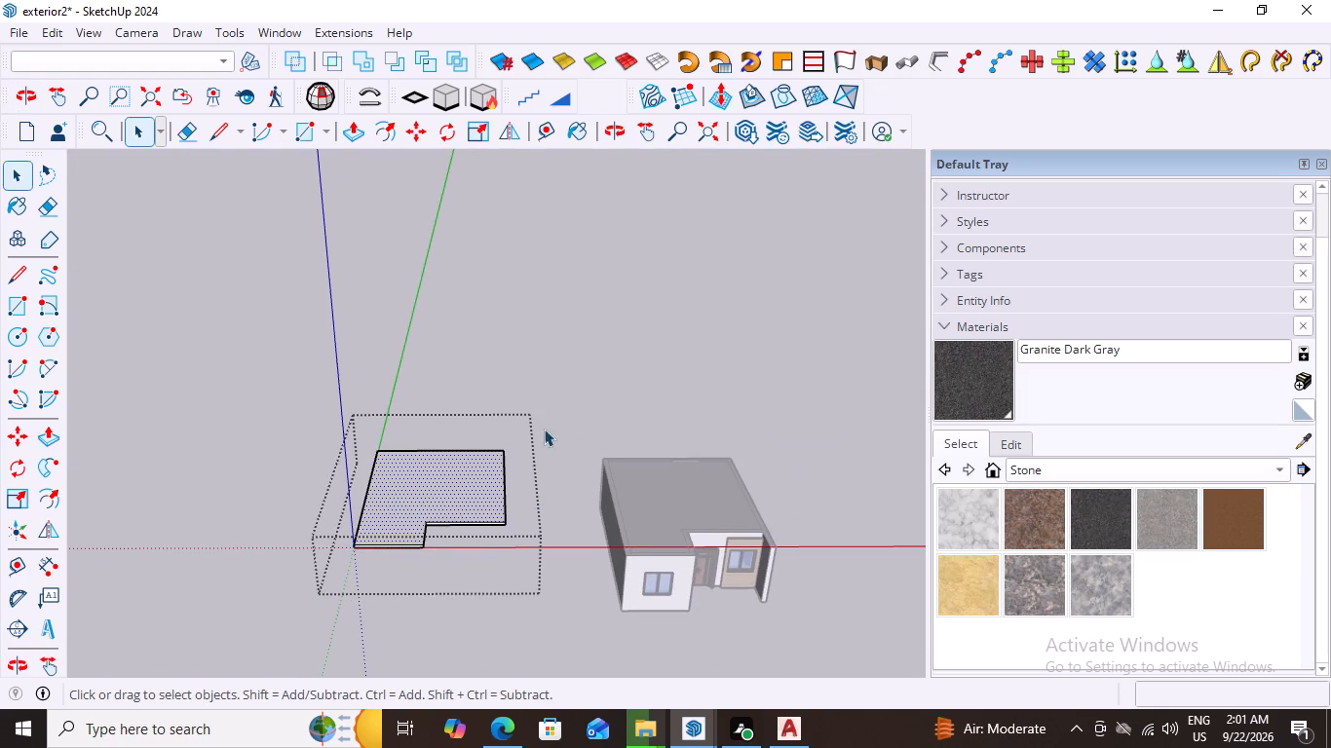
{"action": "left_click", "coordinate": [583, 372]}
{"action": "left_click", "coordinate": [420, 486]}
{"action": "scroll", "coordinate": [448, 581], "scroll_direction": "up", "scroll_amount": 6}
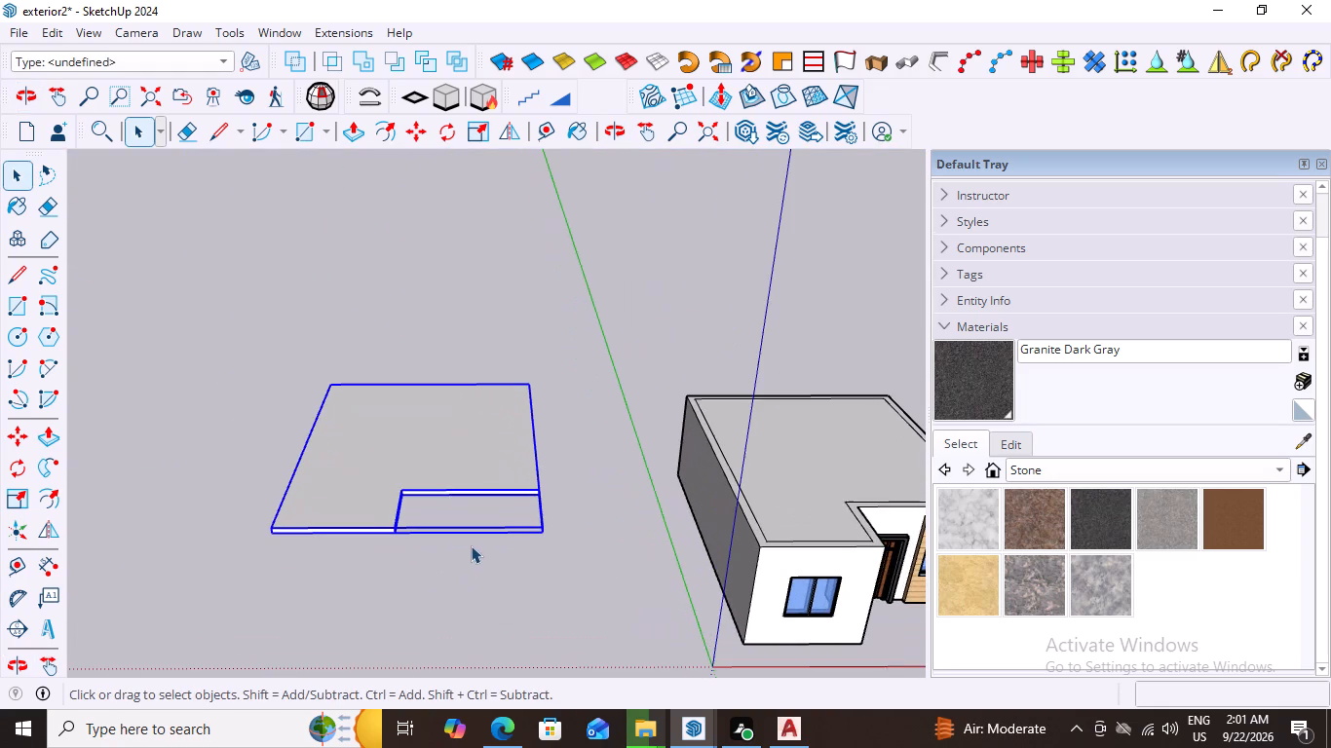
{"action": "scroll", "coordinate": [405, 534], "scroll_direction": "down", "scroll_amount": 5}
{"action": "scroll", "coordinate": [485, 559], "scroll_direction": "up", "scroll_amount": 2}
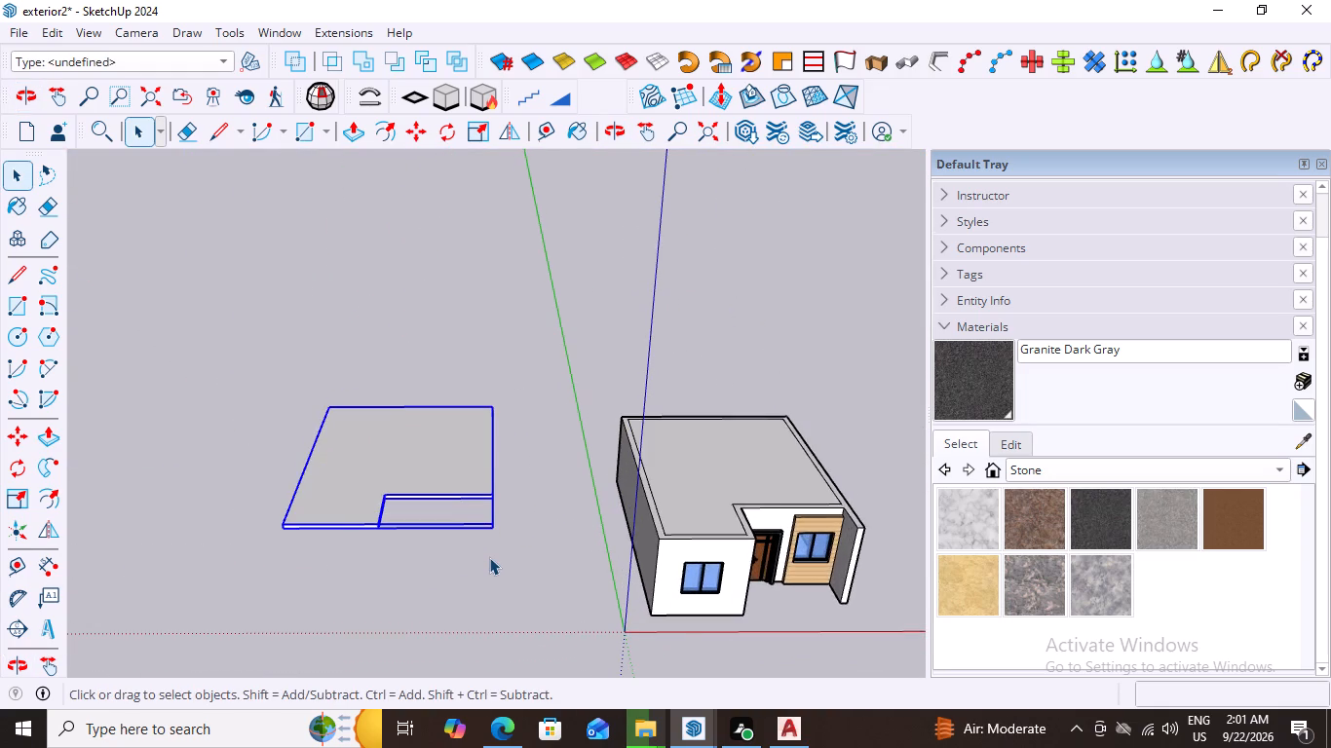
{"action": "scroll", "coordinate": [489, 557], "scroll_direction": "up", "scroll_amount": 2}
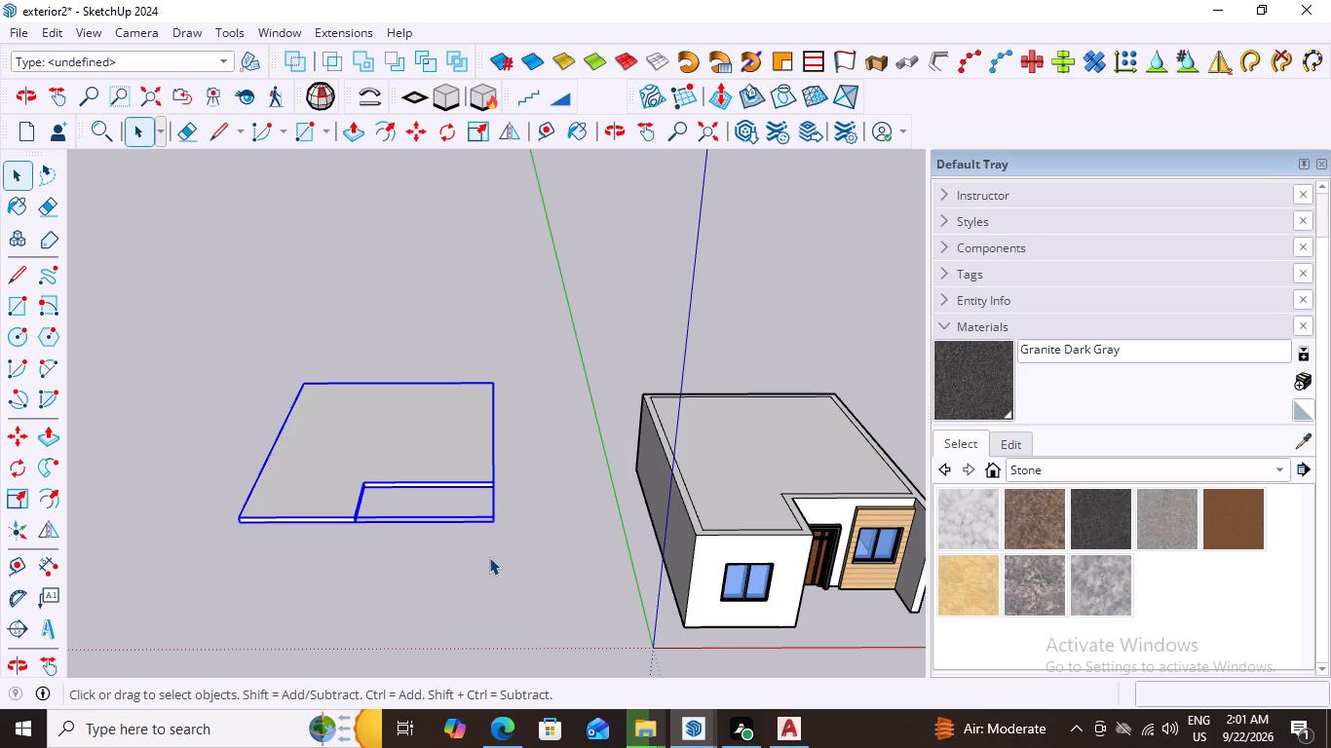
{"action": "key", "text": "m"}
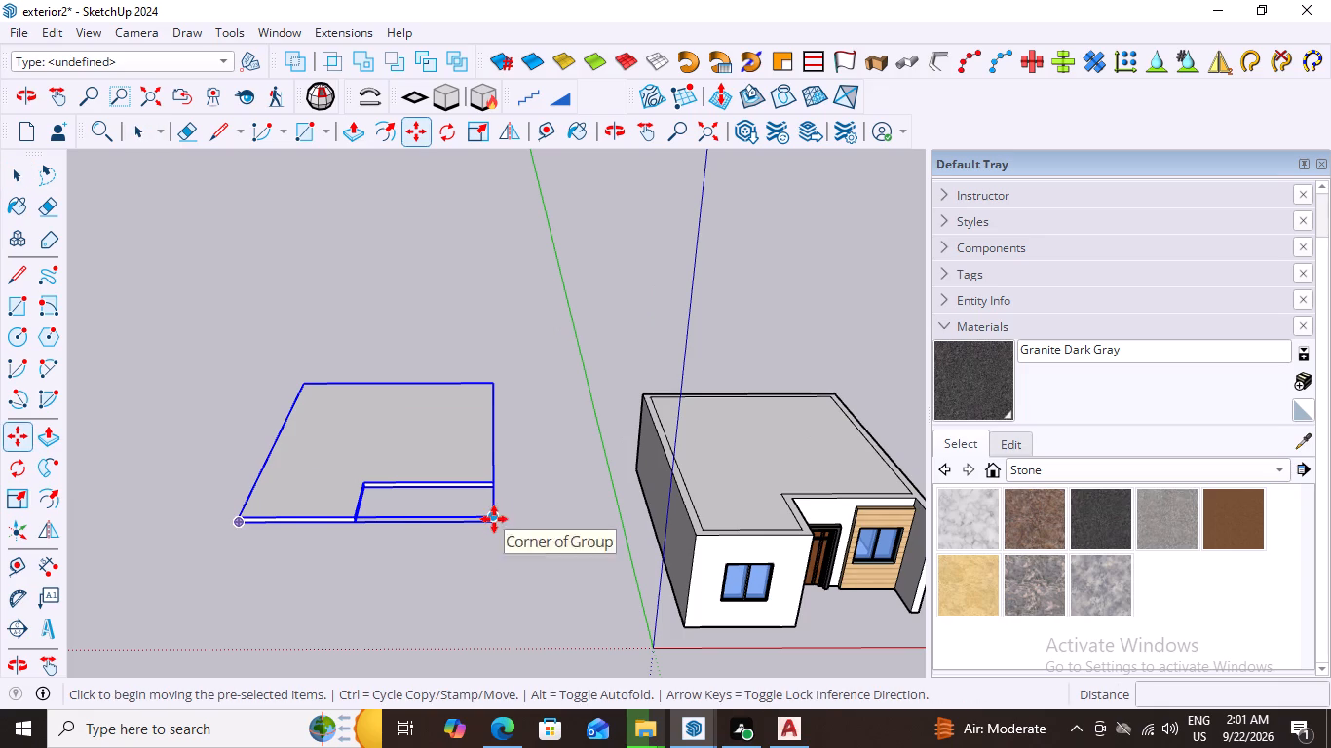
{"action": "scroll", "coordinate": [241, 520], "scroll_direction": "up", "scroll_amount": 8}
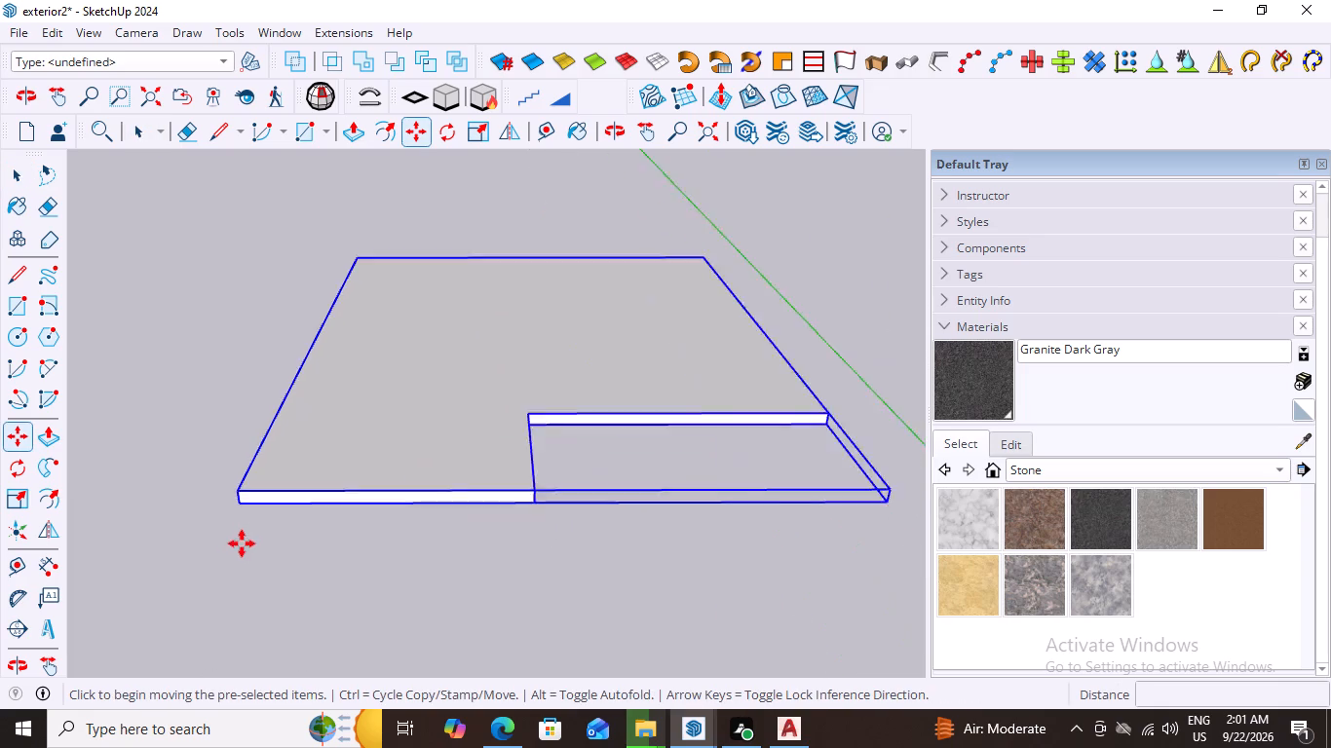
{"action": "scroll", "coordinate": [242, 543], "scroll_direction": "up", "scroll_amount": 5}
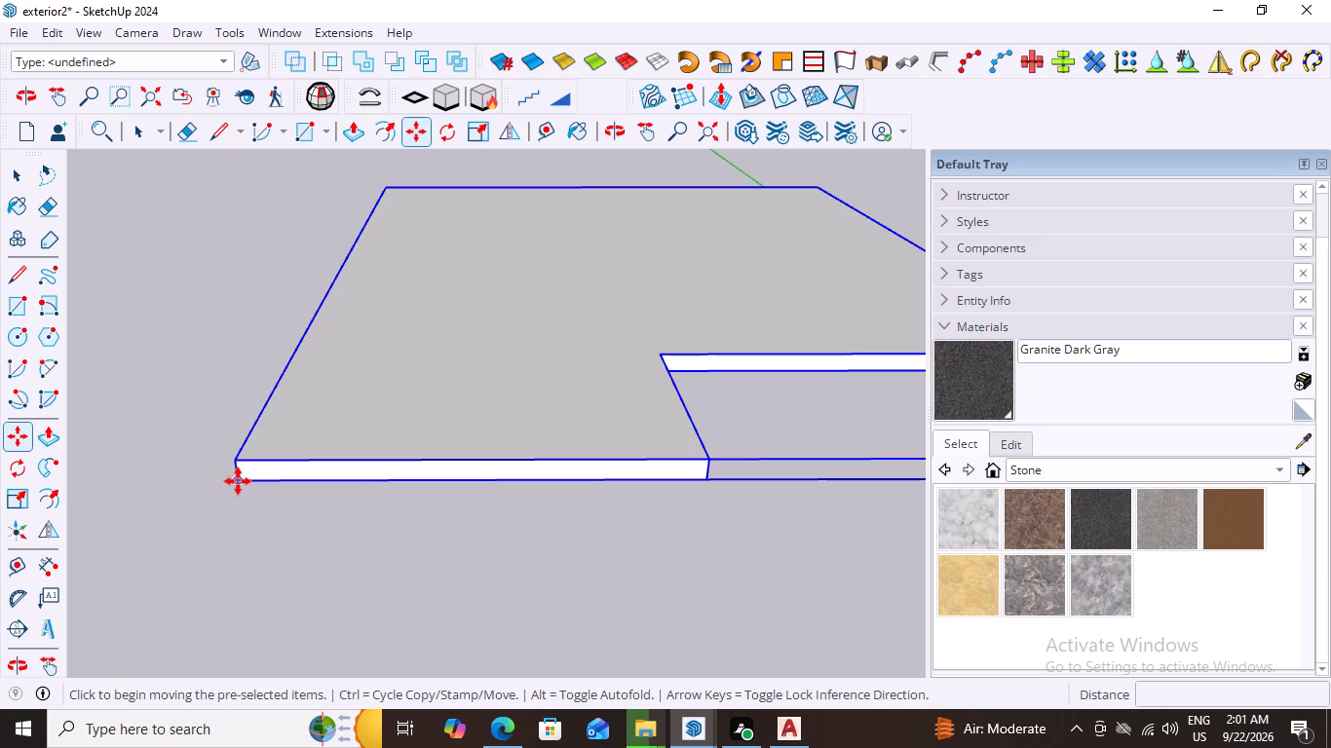
{"action": "left_click", "coordinate": [238, 481]}
{"action": "scroll", "coordinate": [63, 517], "scroll_direction": "down", "scroll_amount": 17}
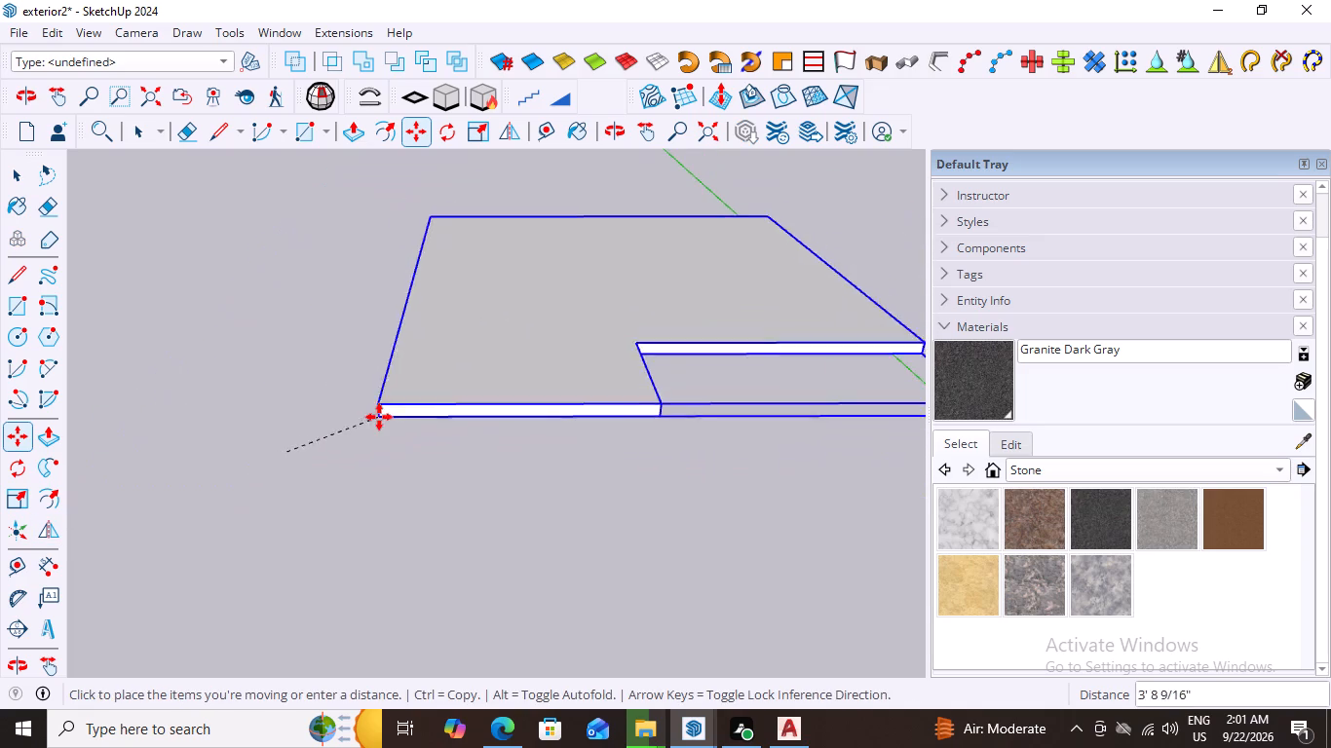
{"action": "scroll", "coordinate": [323, 351], "scroll_direction": "down", "scroll_amount": 16}
{"action": "scroll", "coordinate": [624, 191], "scroll_direction": "up", "scroll_amount": 3}
{"action": "scroll", "coordinate": [523, 325], "scroll_direction": "up", "scroll_amount": 4}
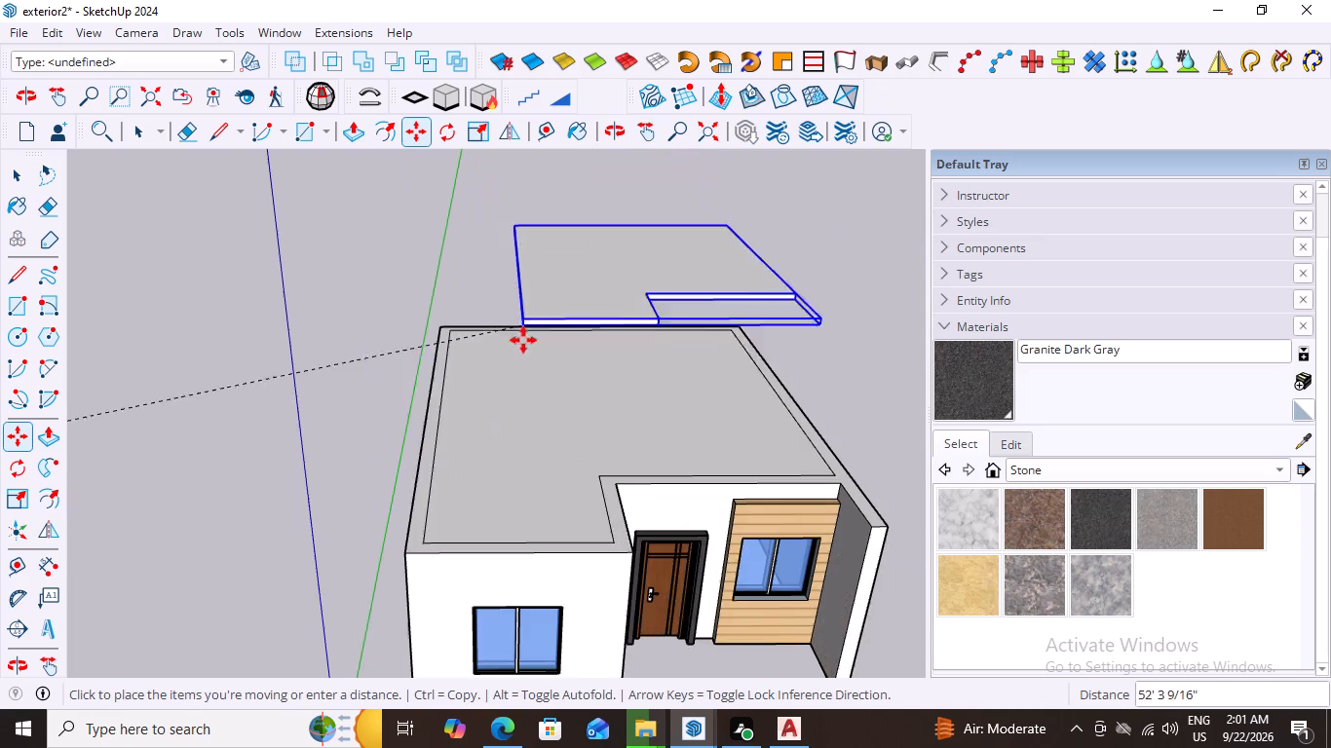
{"action": "scroll", "coordinate": [530, 313], "scroll_direction": "down", "scroll_amount": 5}
{"action": "scroll", "coordinate": [502, 487], "scroll_direction": "up", "scroll_amount": 9}
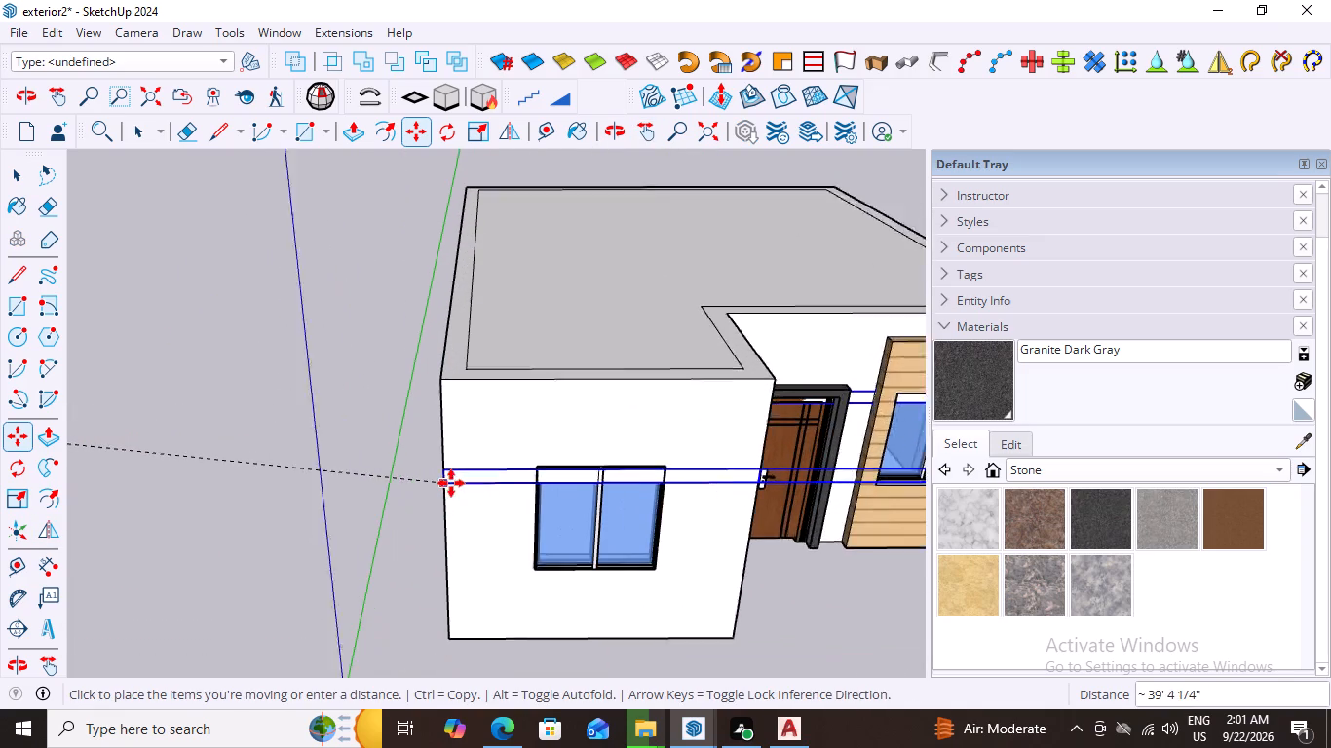
{"action": "scroll", "coordinate": [451, 483], "scroll_direction": "up", "scroll_amount": 1}
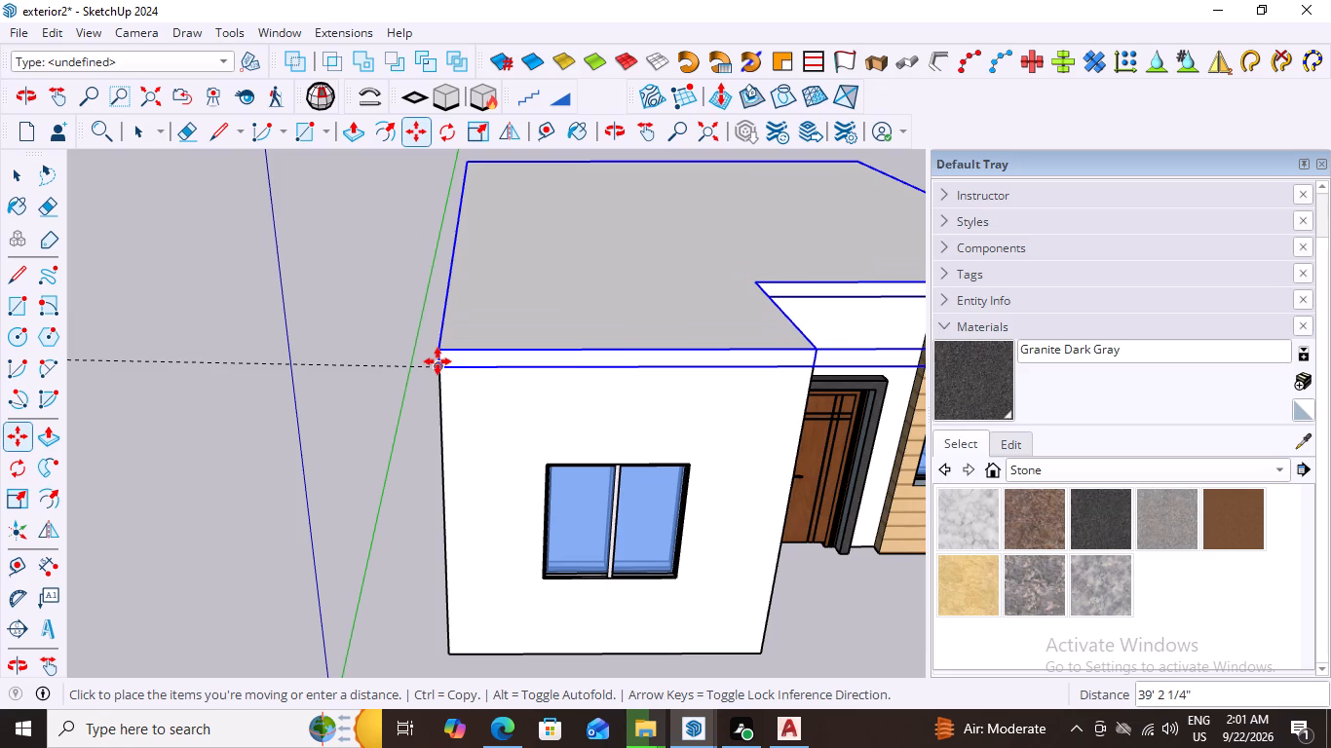
{"action": "scroll", "coordinate": [441, 364], "scroll_direction": "up", "scroll_amount": 6}
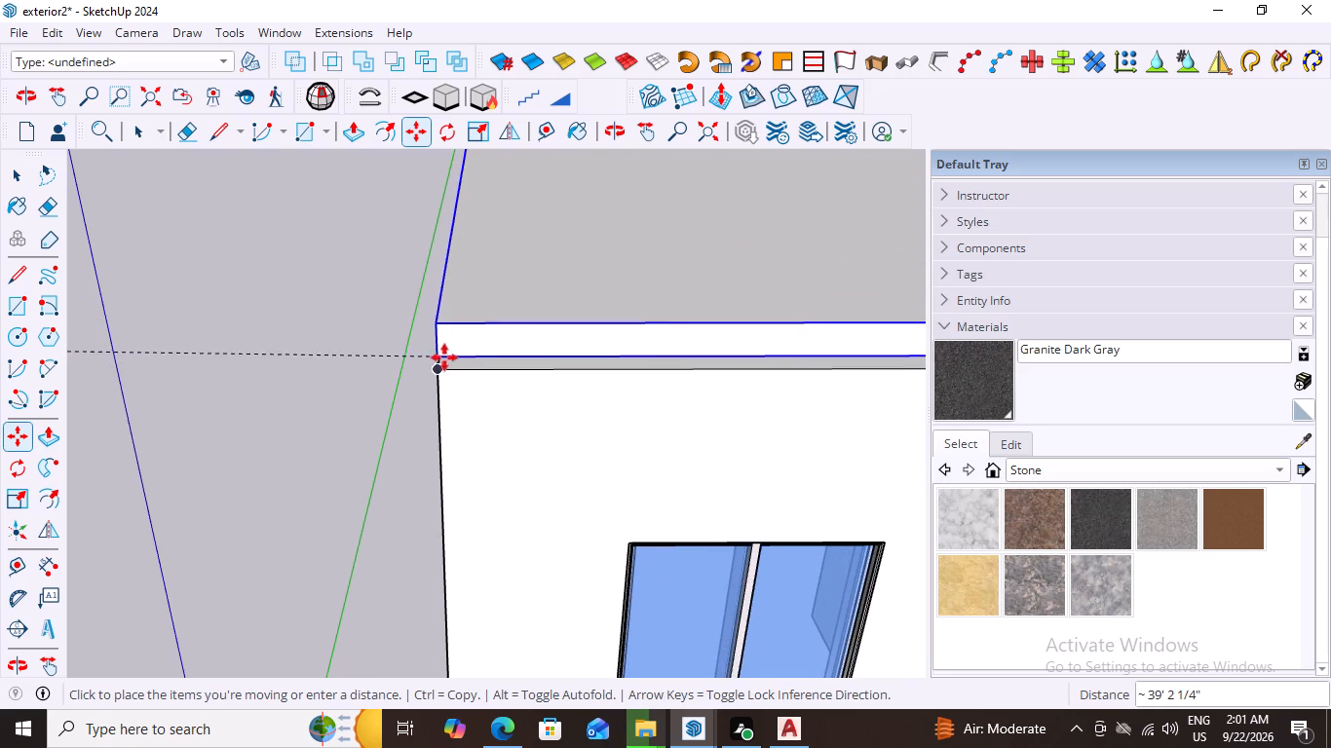
{"action": "left_click", "coordinate": [440, 364]}
{"action": "key", "text": "space"}
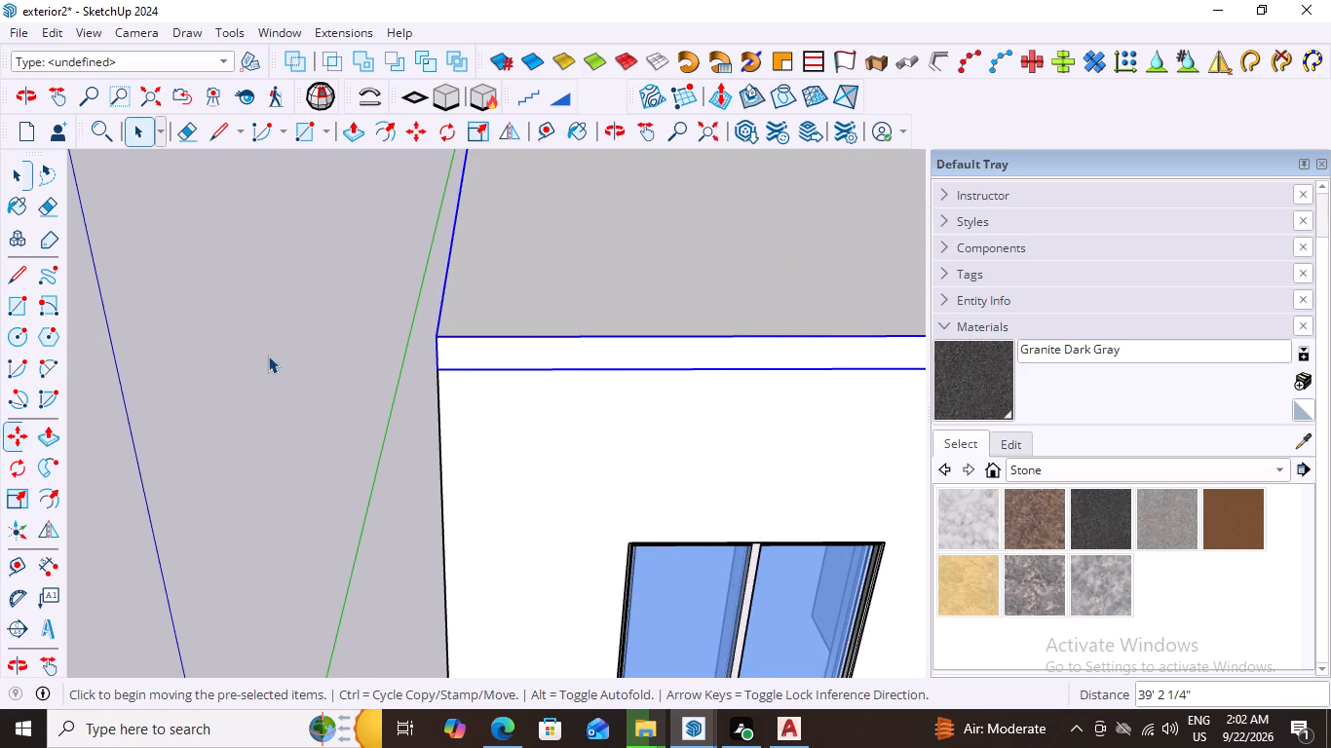
Examine the house with its roof slab in place from the front, above and below, including the entrance recess.
{"action": "scroll", "coordinate": [266, 338], "scroll_direction": "down", "scroll_amount": 13}
{"action": "middle_click_drag", "start_coordinate": [585, 486], "coordinate": [605, 478]}
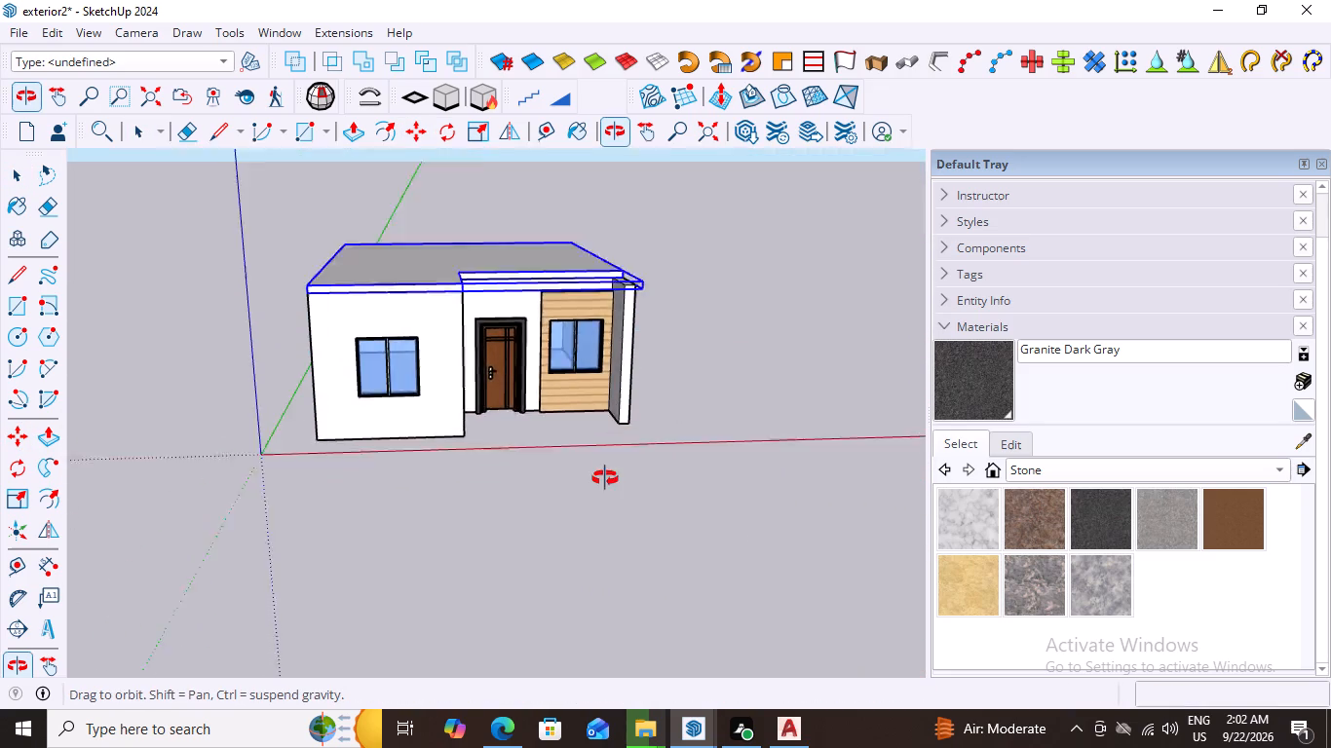
{"action": "middle_click_drag", "start_coordinate": [605, 478], "coordinate": [603, 517]}
{"action": "left_click", "coordinate": [694, 375]}
{"action": "middle_click_drag", "start_coordinate": [704, 383], "coordinate": [722, 430]}
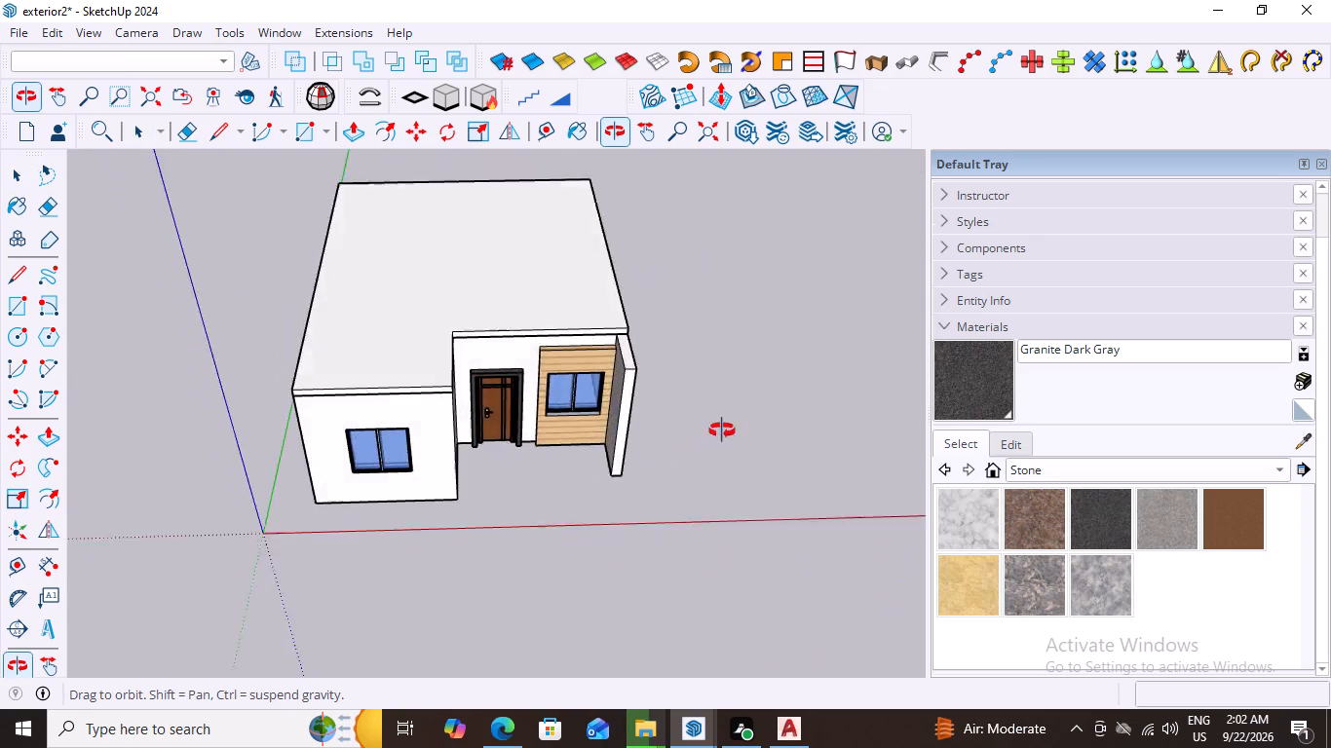
{"action": "middle_click_drag", "start_coordinate": [722, 430], "coordinate": [794, 327]}
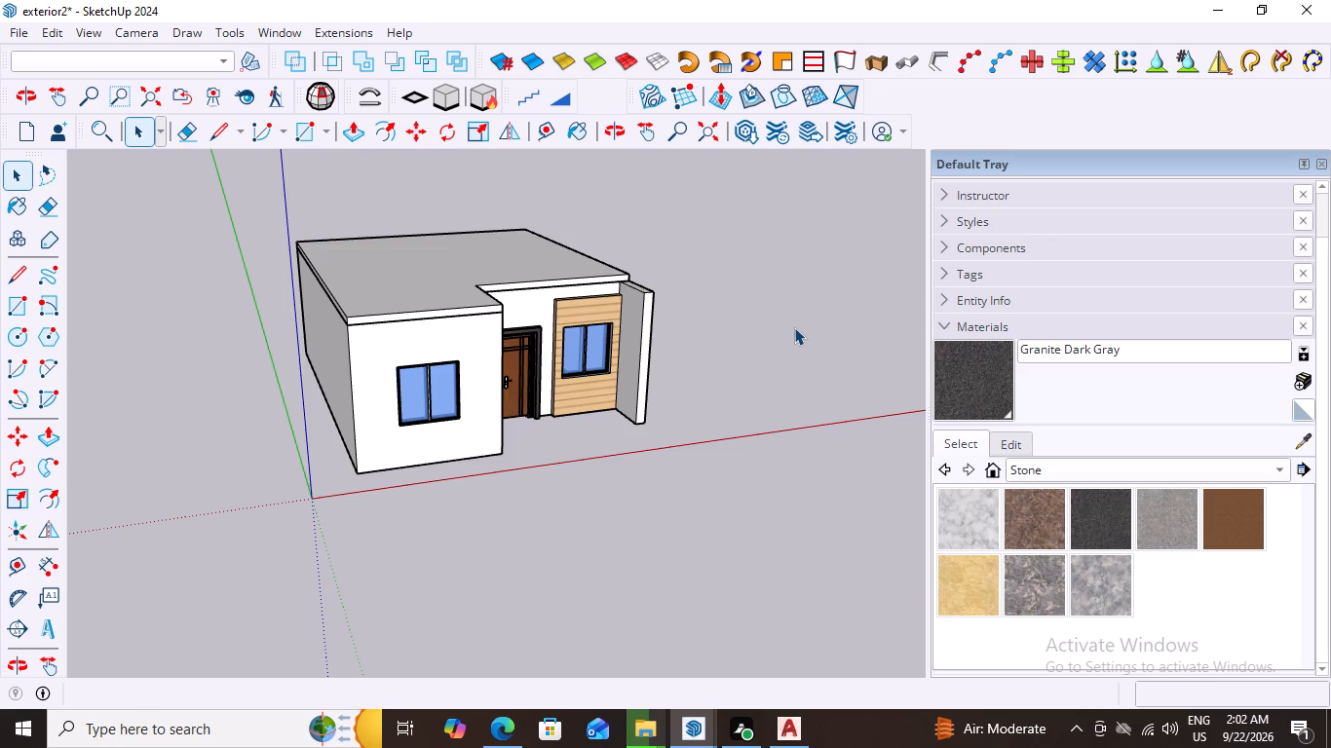
{"action": "scroll", "coordinate": [589, 297], "scroll_direction": "up", "scroll_amount": 2}
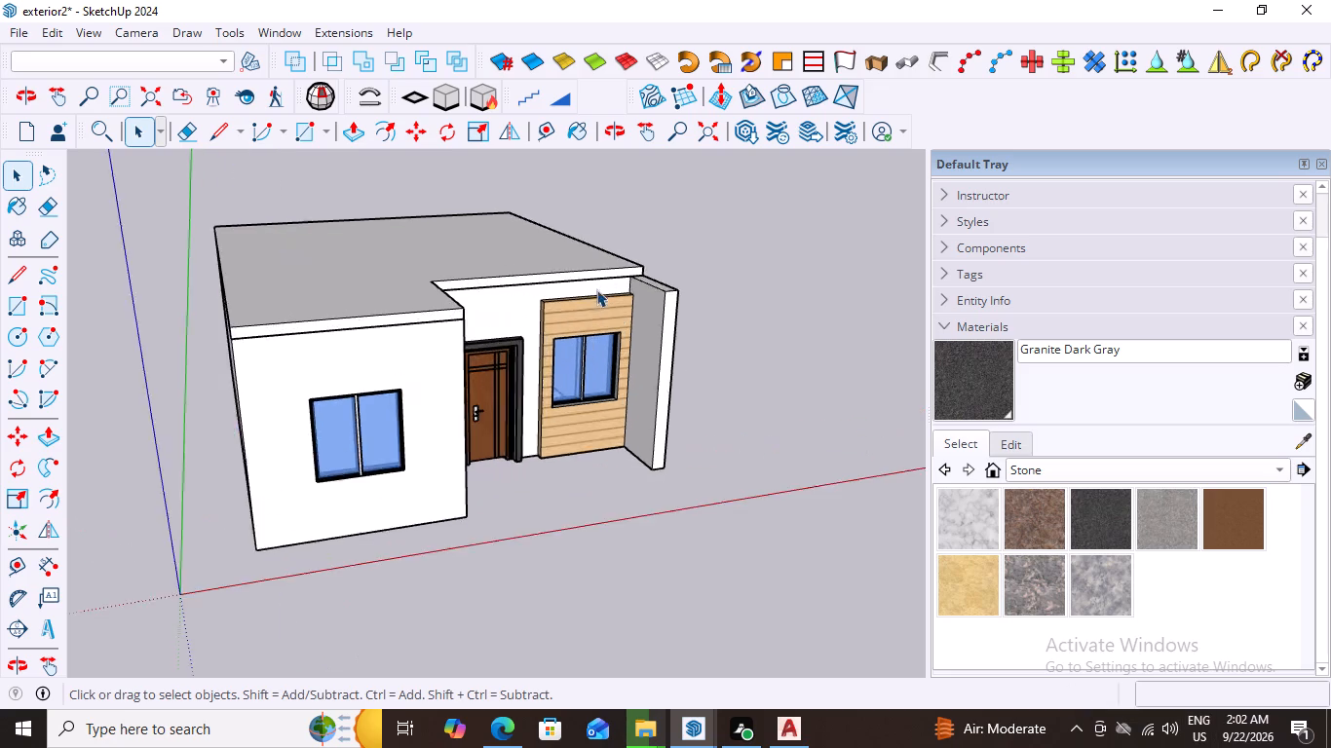
{"action": "scroll", "coordinate": [596, 289], "scroll_direction": "up", "scroll_amount": 4}
{"action": "middle_click_drag", "start_coordinate": [601, 307], "coordinate": [600, 404]}
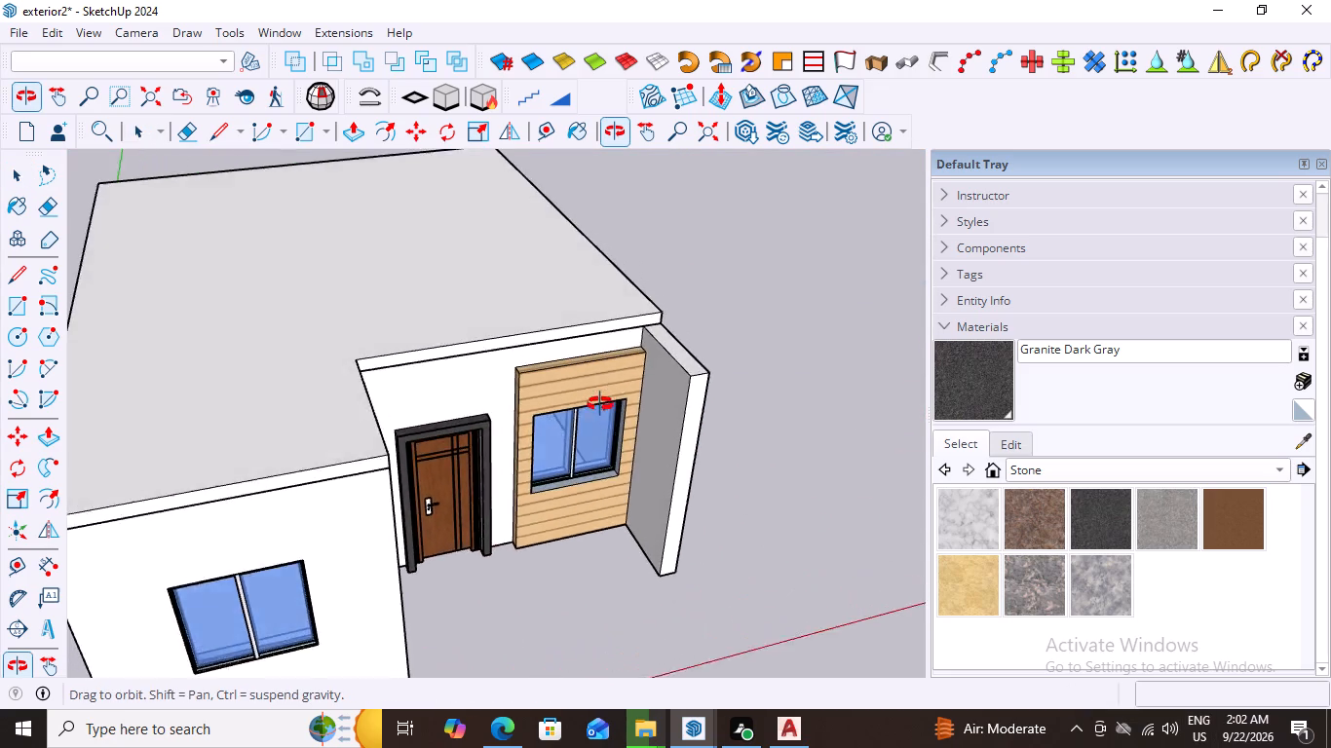
{"action": "middle_click_drag", "start_coordinate": [600, 404], "coordinate": [600, 441]}
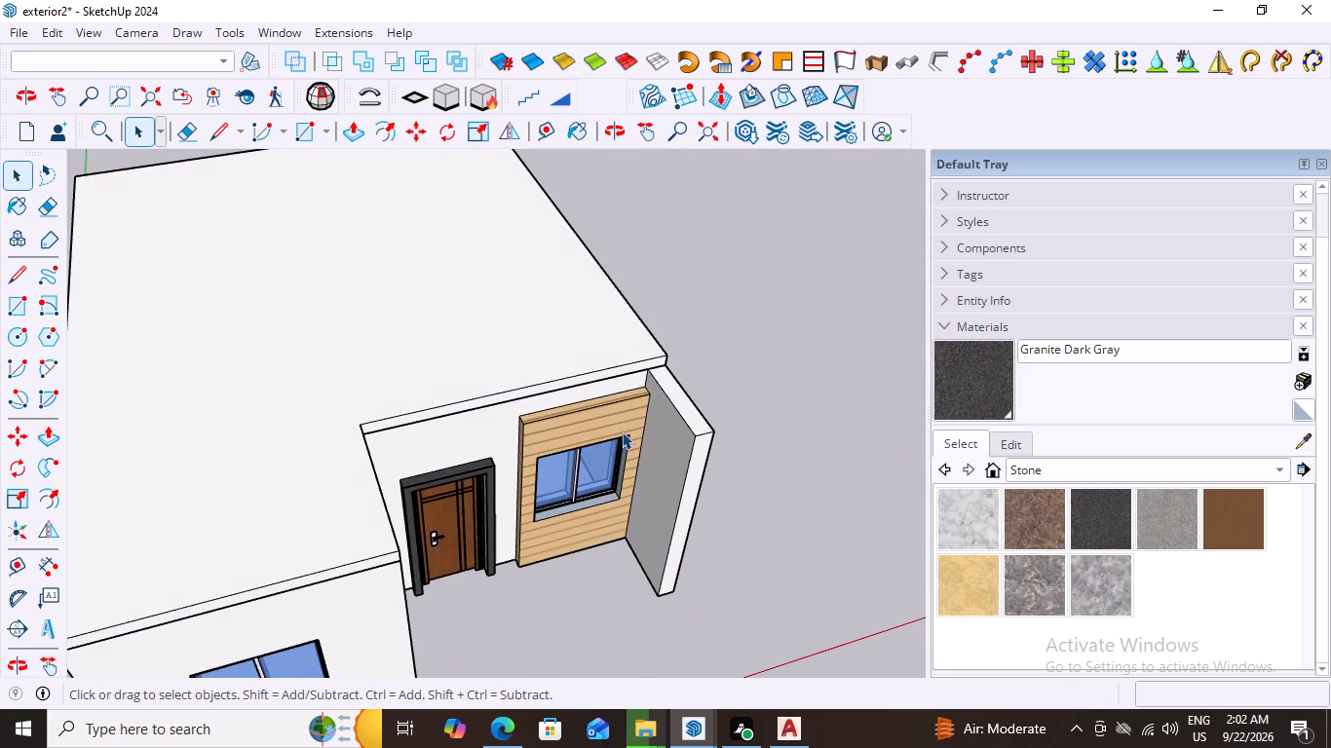
{"action": "middle_click_drag", "start_coordinate": [553, 401], "coordinate": [533, 79]}
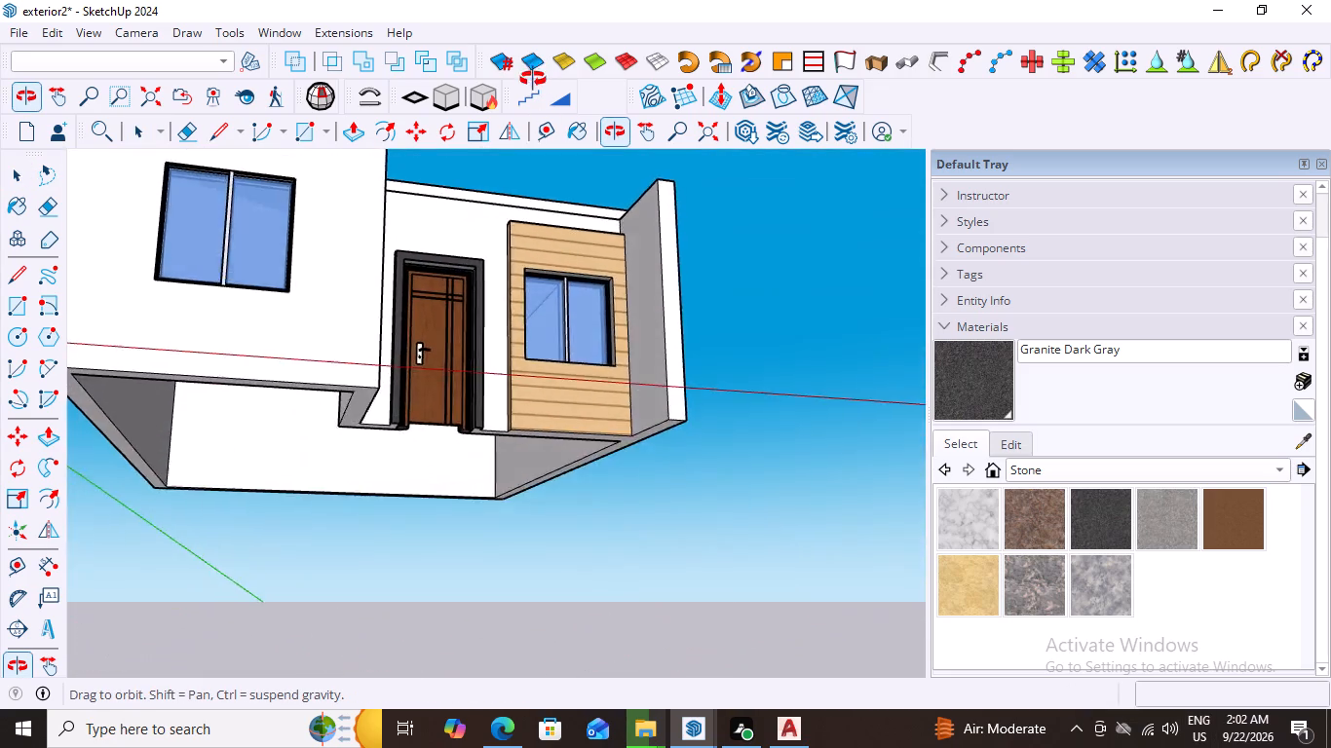
{"action": "middle_click_drag", "start_coordinate": [533, 79], "coordinate": [569, 366]}
{"action": "scroll", "coordinate": [571, 395], "scroll_direction": "down", "scroll_amount": 2}
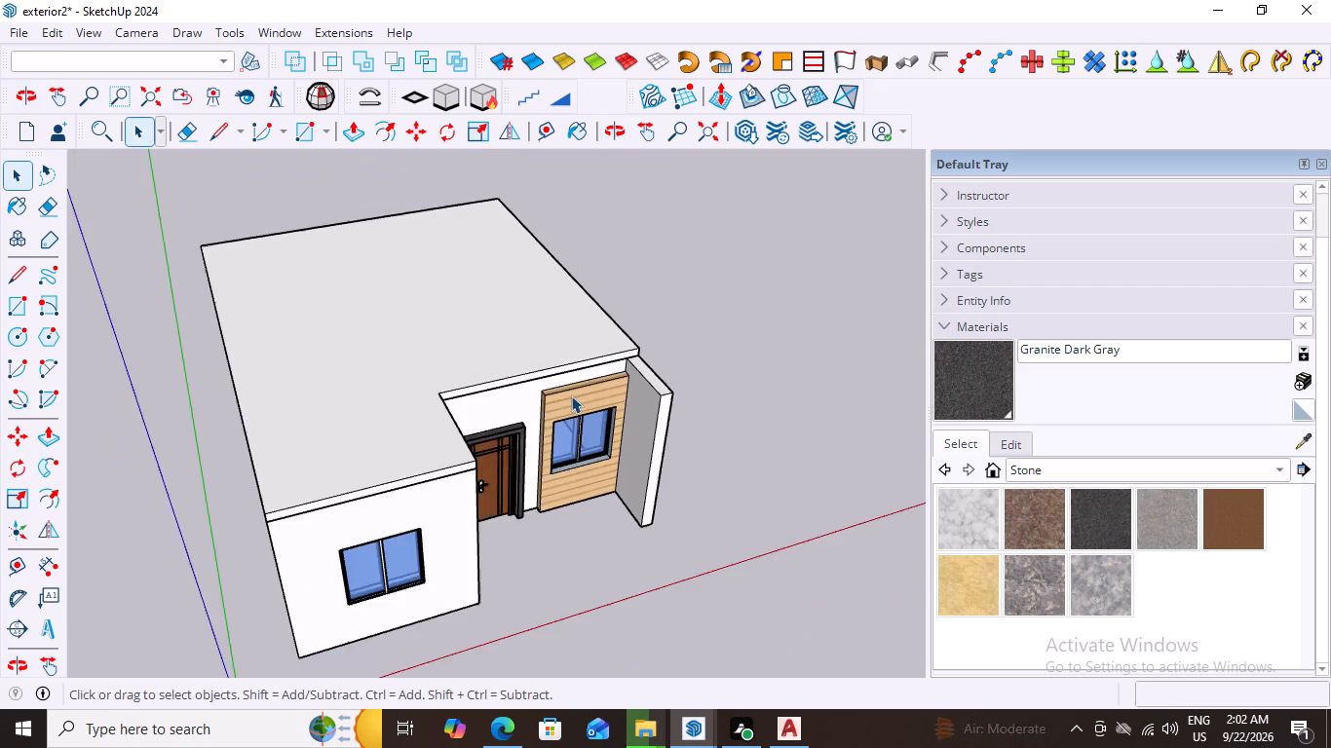
{"action": "scroll", "coordinate": [571, 395], "scroll_direction": "down", "scroll_amount": 5}
{"action": "scroll", "coordinate": [645, 461], "scroll_direction": "down", "scroll_amount": 1}
{"action": "middle_click_drag", "start_coordinate": [645, 461], "coordinate": [530, 347]}
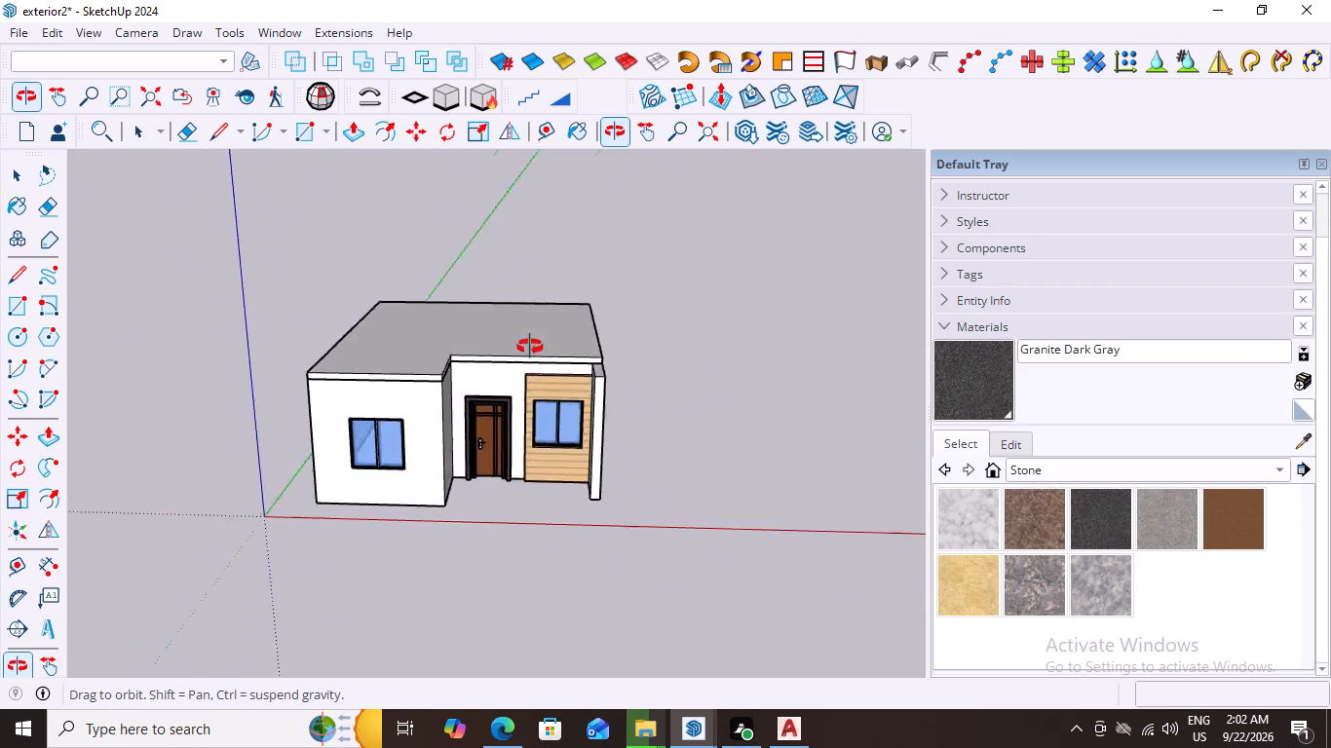
{"action": "middle_click_drag", "start_coordinate": [530, 347], "coordinate": [611, 363]}
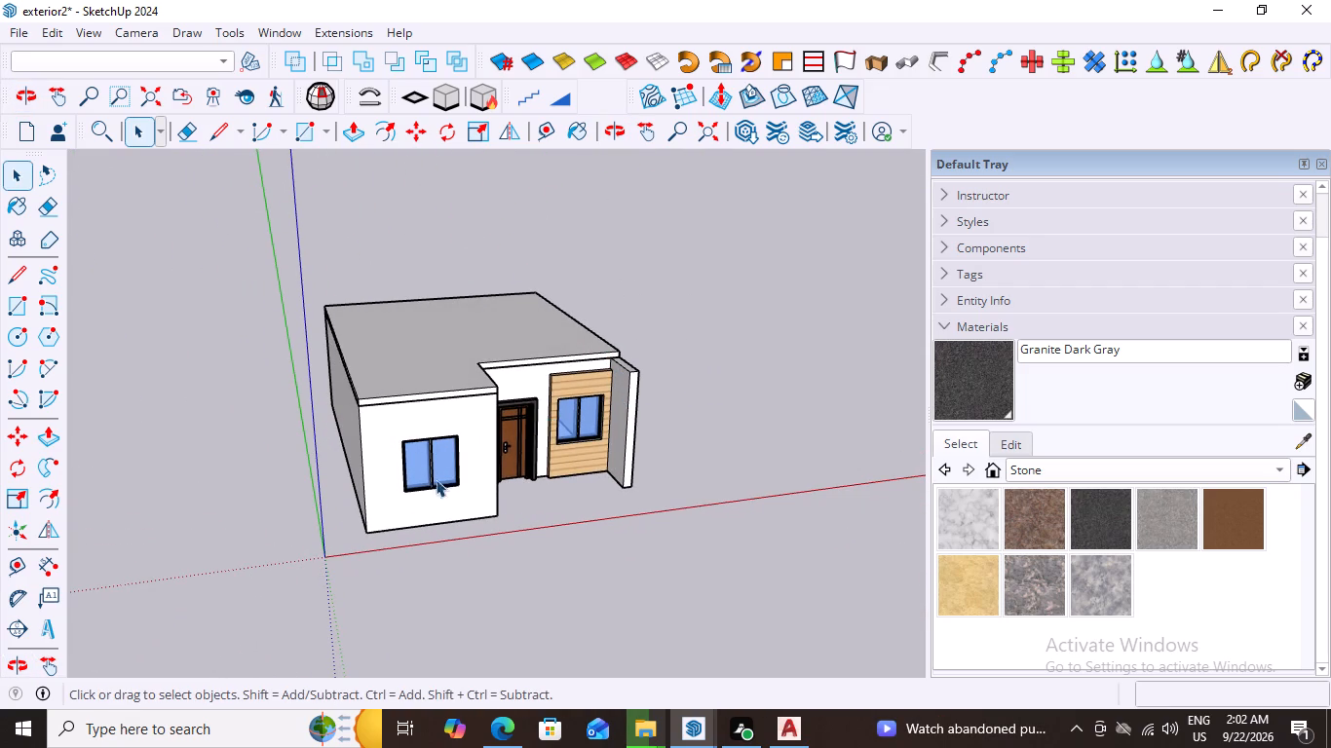
Open the house walls group, examine the walls from the front and the open interior from below, and close the group.
{"action": "double_click", "coordinate": [370, 443]}
{"action": "double_click", "coordinate": [370, 443]}
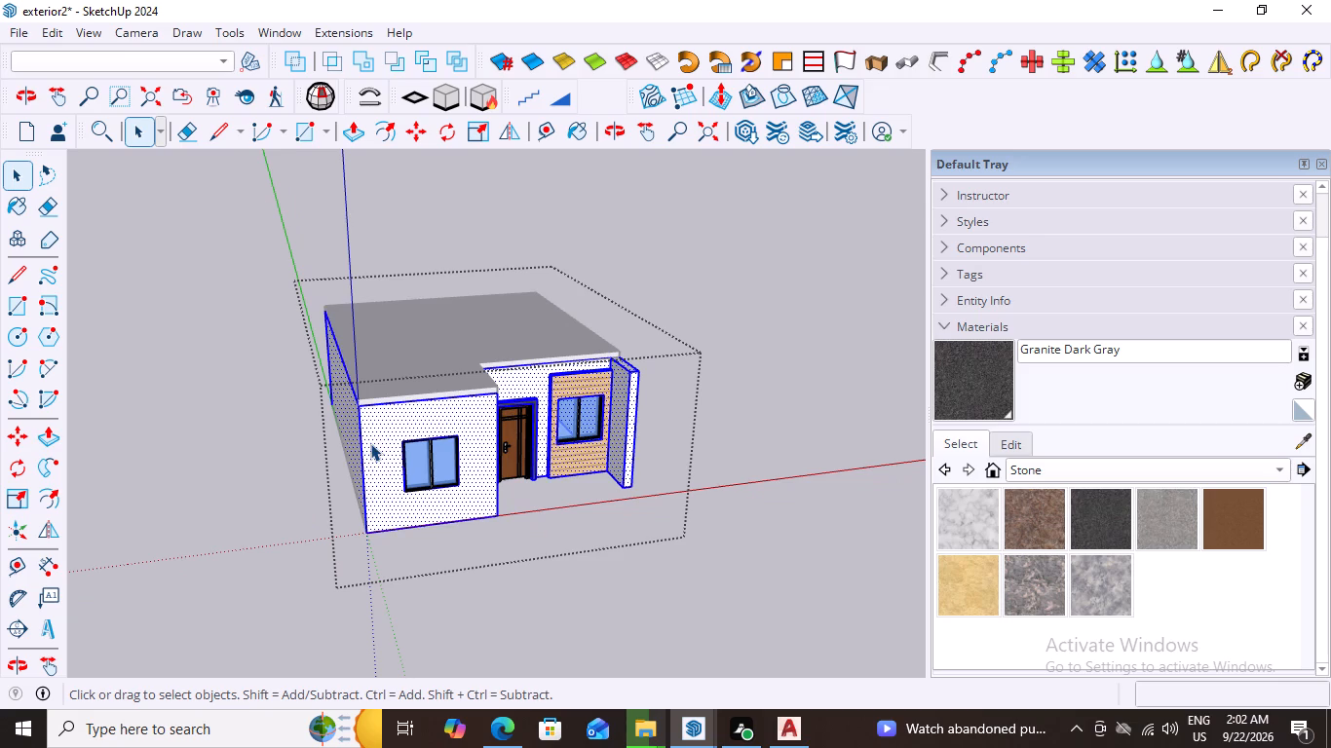
{"action": "middle_click_drag", "start_coordinate": [767, 507], "coordinate": [653, 526]}
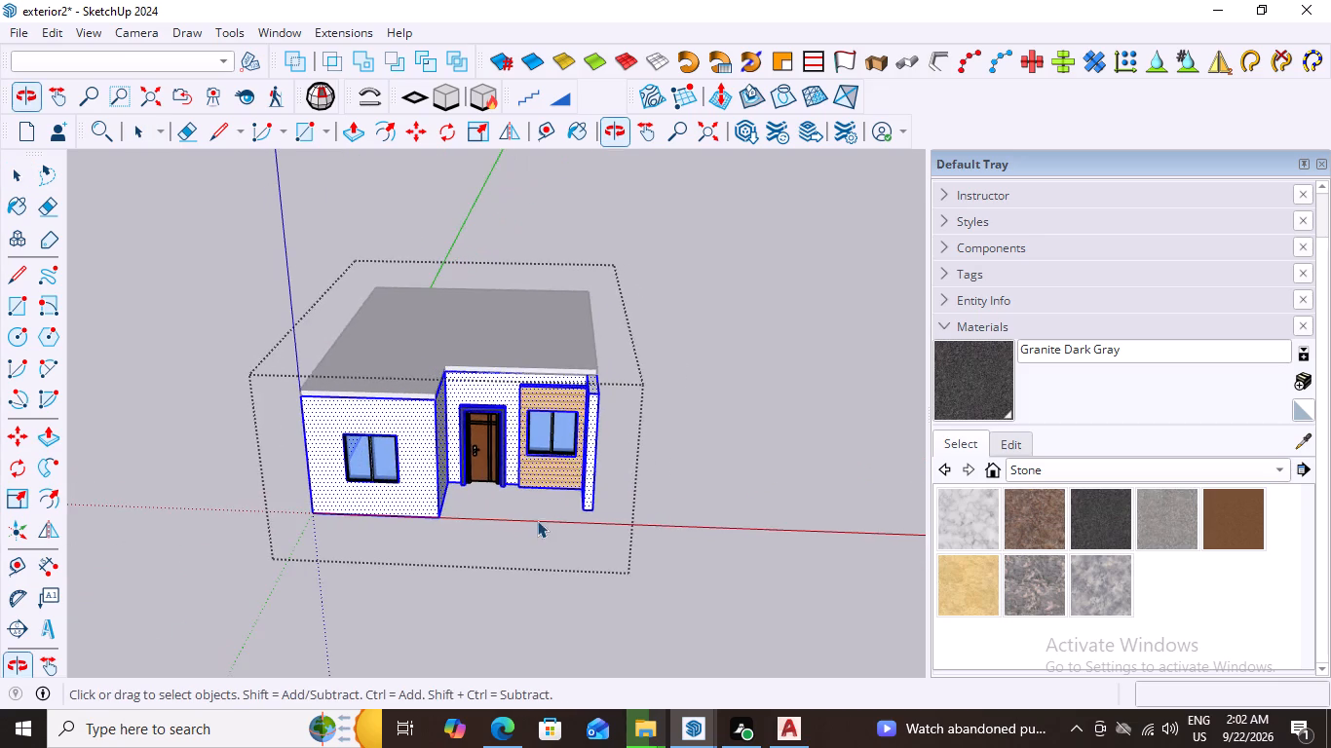
{"action": "scroll", "coordinate": [432, 482], "scroll_direction": "up", "scroll_amount": 10}
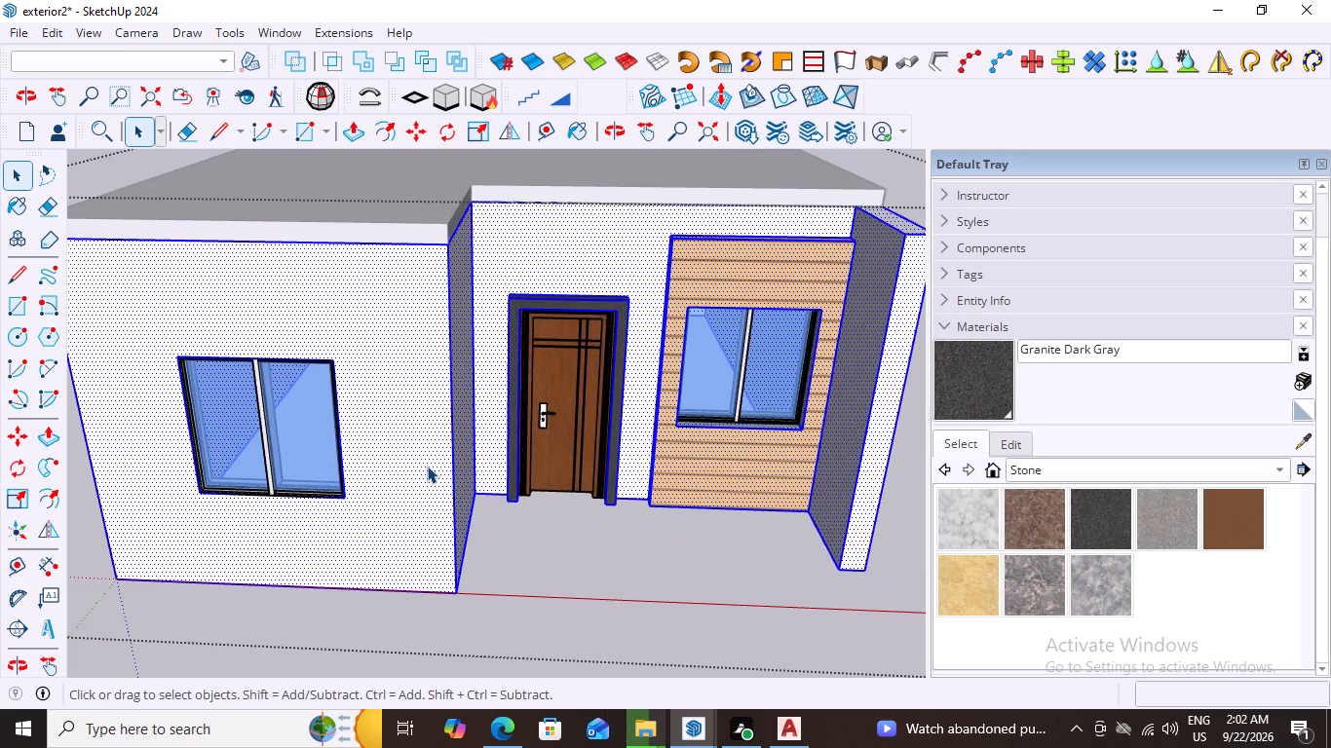
{"action": "scroll", "coordinate": [427, 466], "scroll_direction": "down", "scroll_amount": 7}
{"action": "middle_click_drag", "start_coordinate": [591, 527], "coordinate": [691, 68]}
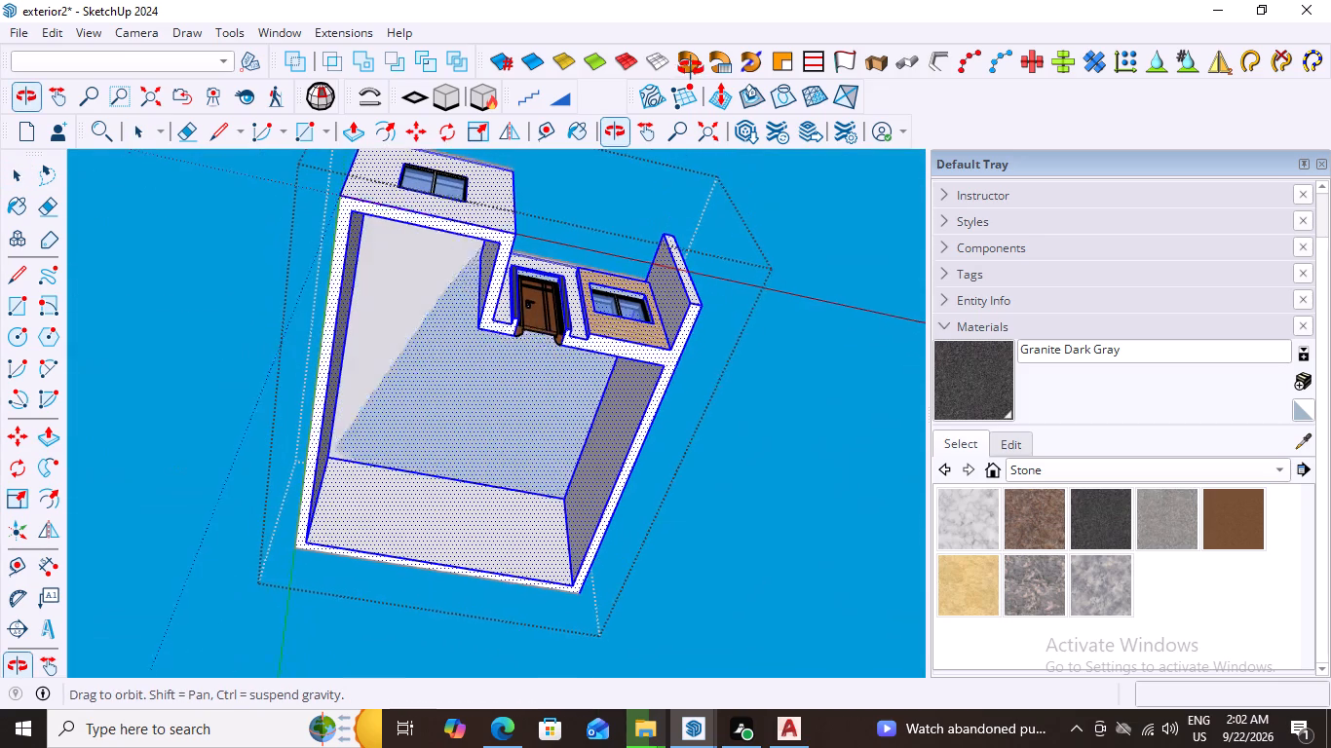
{"action": "middle_click_drag", "start_coordinate": [691, 68], "coordinate": [670, 0]}
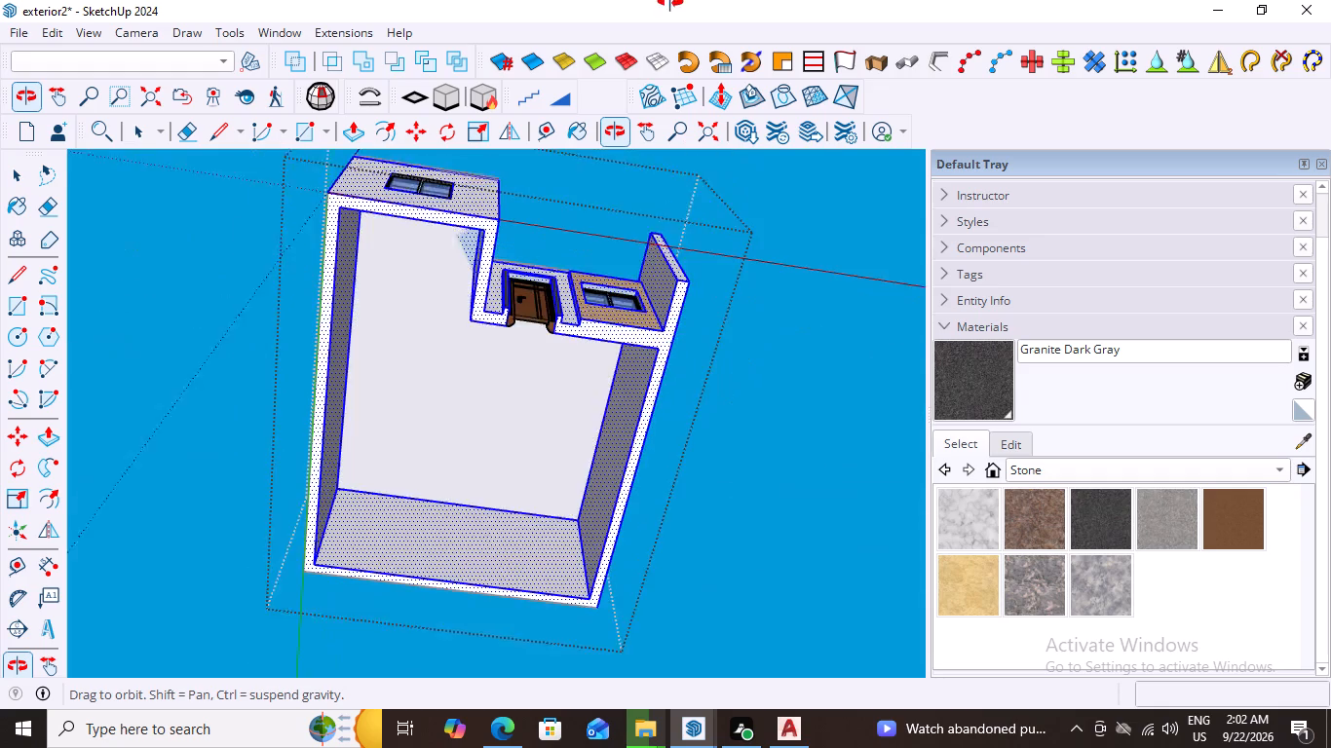
{"action": "middle_click_drag", "start_coordinate": [670, 0], "coordinate": [681, 7]}
{"action": "middle_click_drag", "start_coordinate": [851, 316], "coordinate": [808, 173]}
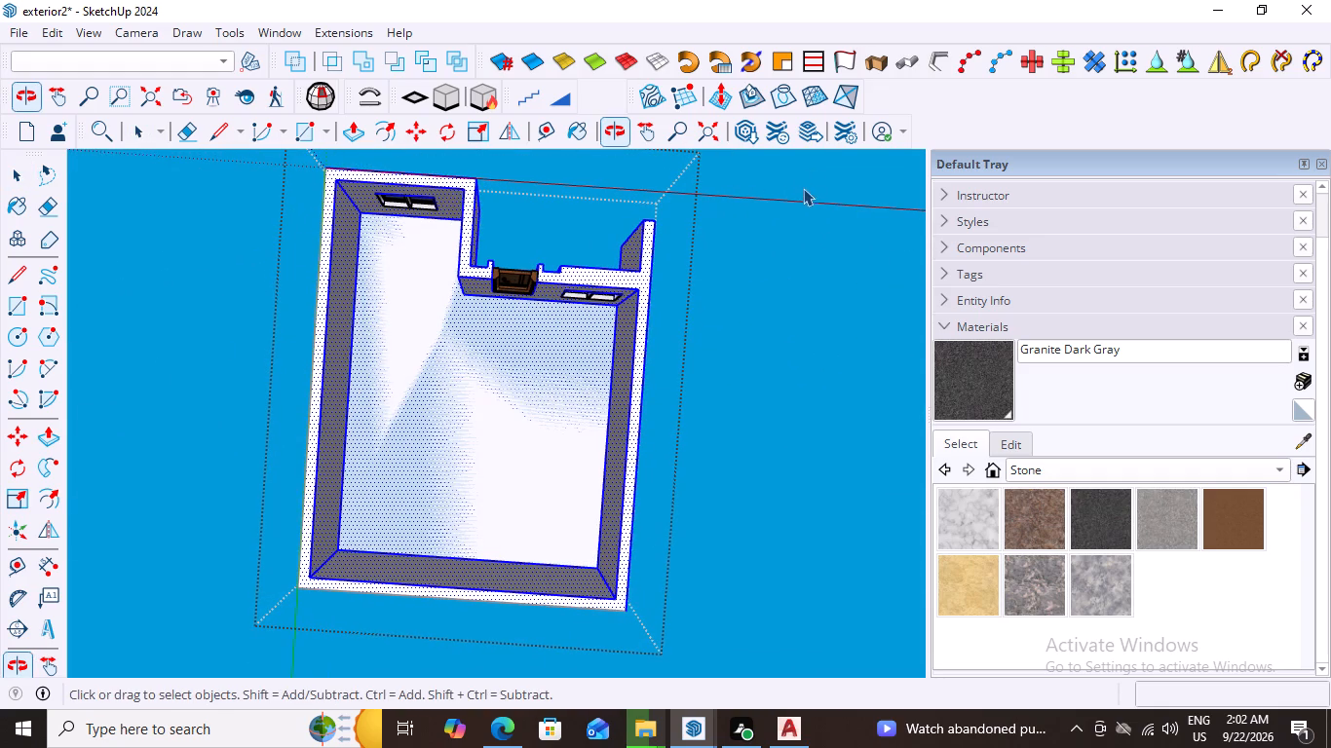
{"action": "key", "text": "space"}
{"action": "left_click", "coordinate": [780, 247]}
Draw the floor outline at the walls' base with the Line tool: 10' front edge, entrance recess, and outer side to the back corner.
{"action": "middle_click_drag", "start_coordinate": [769, 256], "coordinate": [821, 281]}
{"action": "scroll", "coordinate": [821, 281], "scroll_direction": "down", "scroll_amount": 7}
{"action": "middle_click_drag", "start_coordinate": [731, 170], "coordinate": [589, 164]}
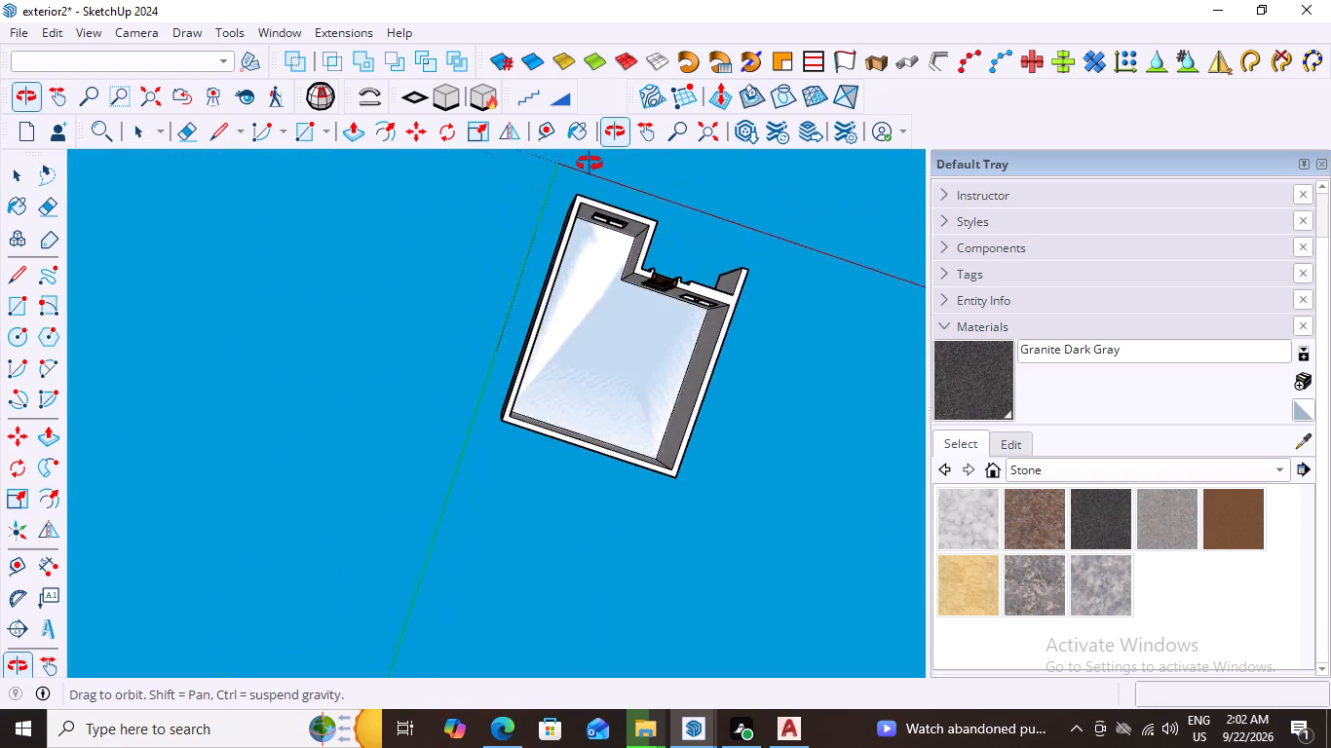
{"action": "middle_click_drag", "start_coordinate": [589, 164], "coordinate": [589, 164]}
{"action": "scroll", "coordinate": [485, 194], "scroll_direction": "down", "scroll_amount": 3}
{"action": "middle_click_drag", "start_coordinate": [806, 229], "coordinate": [690, 175]}
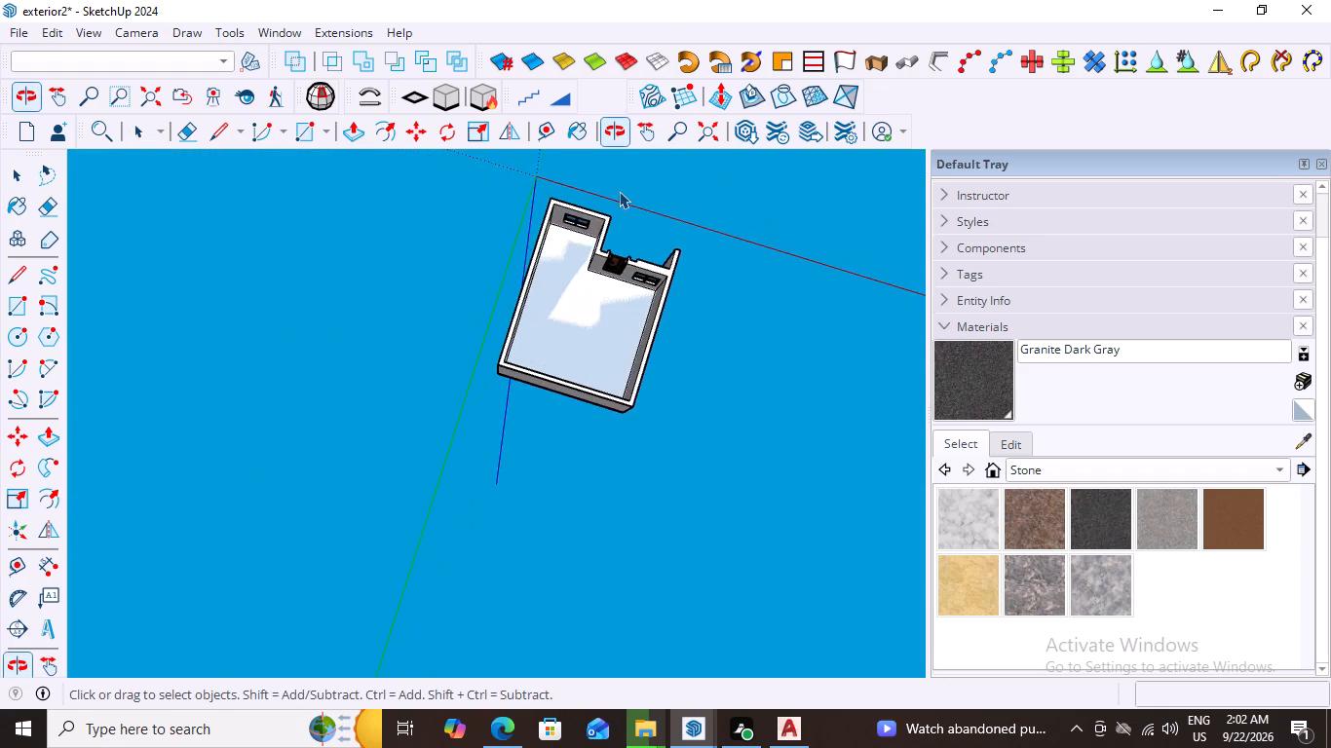
{"action": "scroll", "coordinate": [619, 191], "scroll_direction": "up", "scroll_amount": 9}
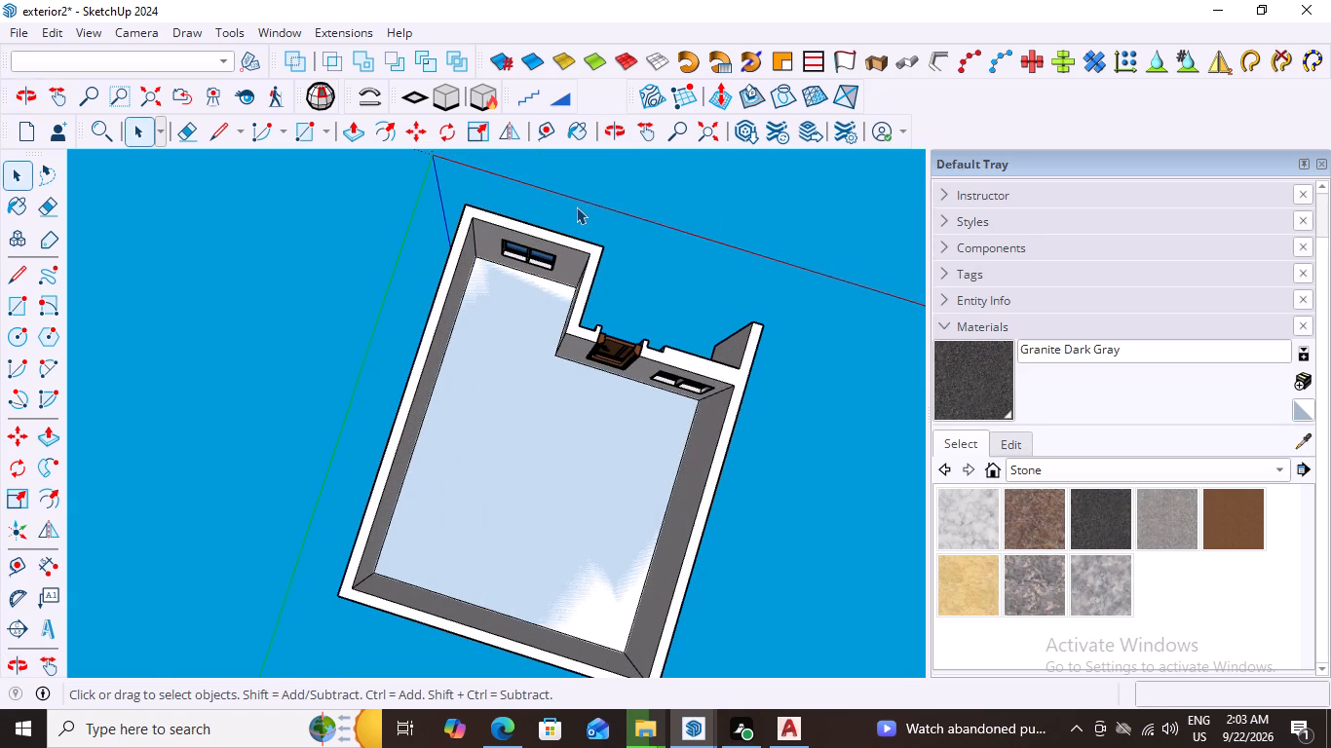
{"action": "key", "text": "l"}
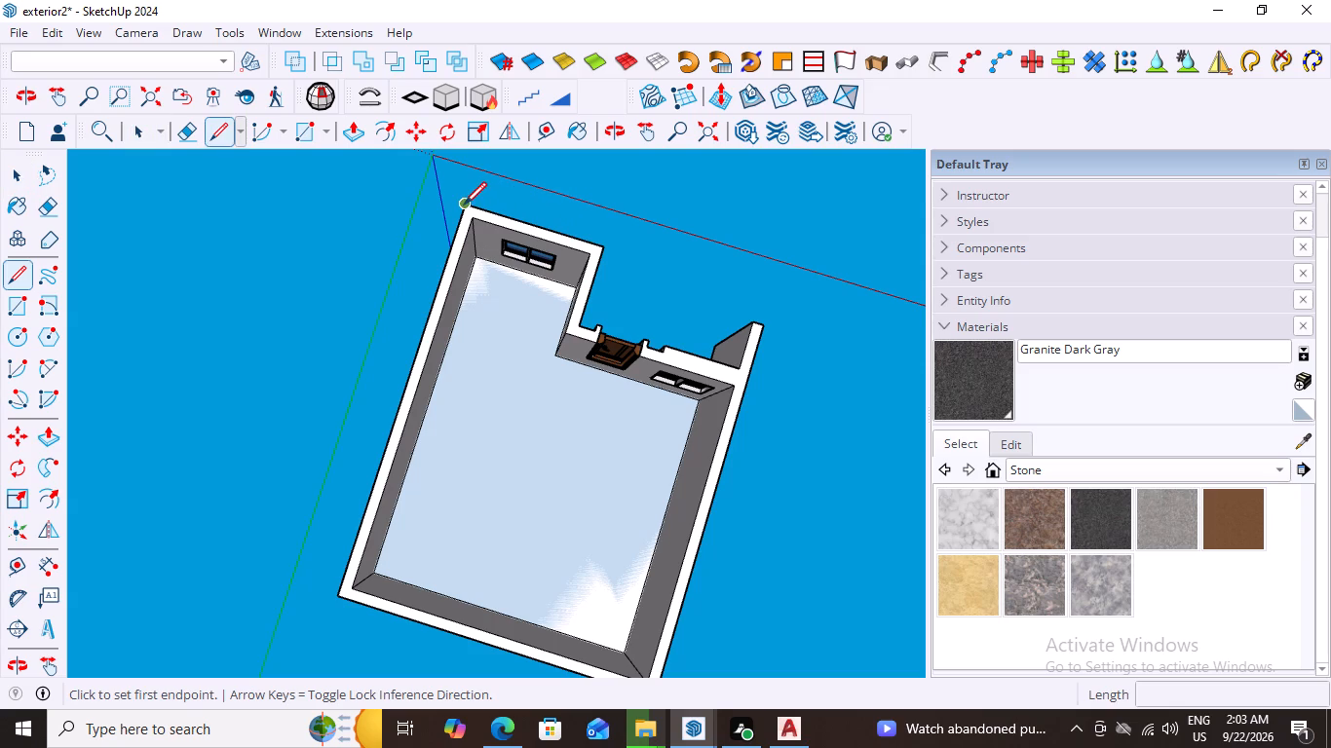
{"action": "left_click", "coordinate": [464, 205]}
{"action": "left_click", "coordinate": [601, 245]}
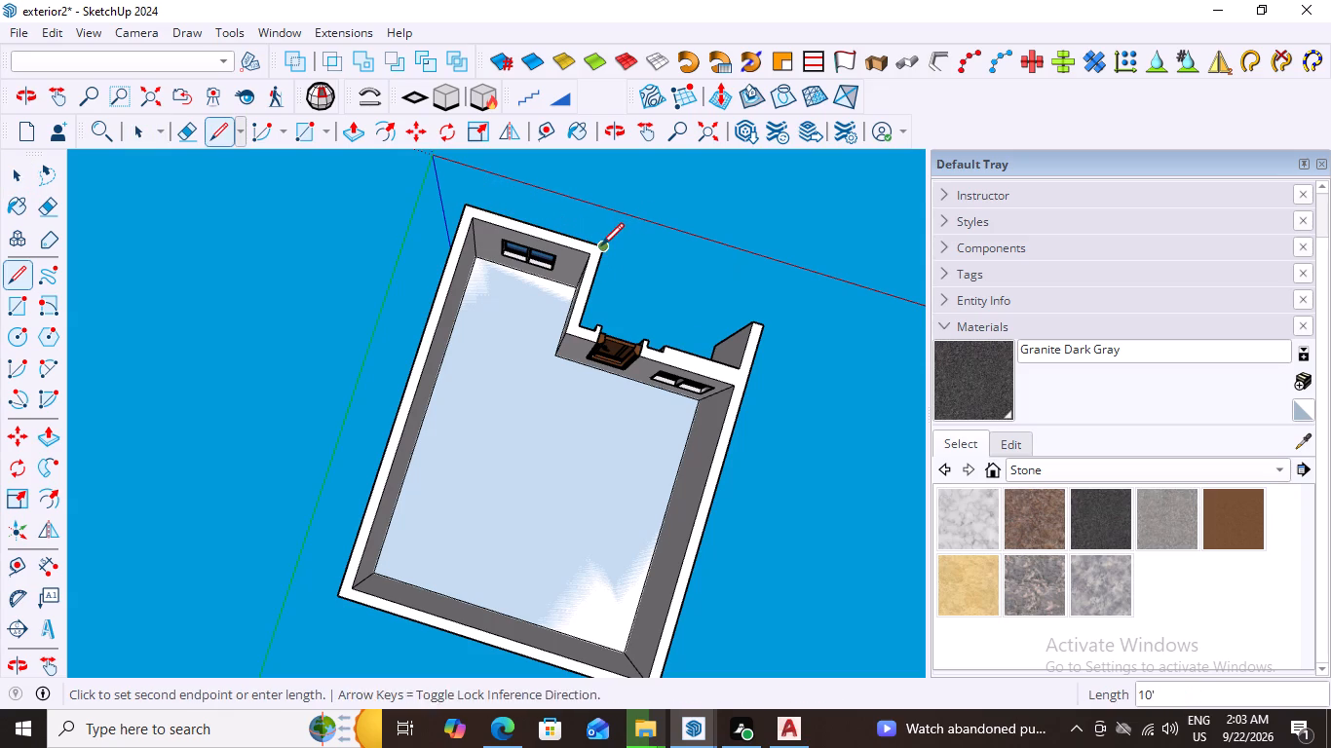
{"action": "left_click", "coordinate": [581, 326]}
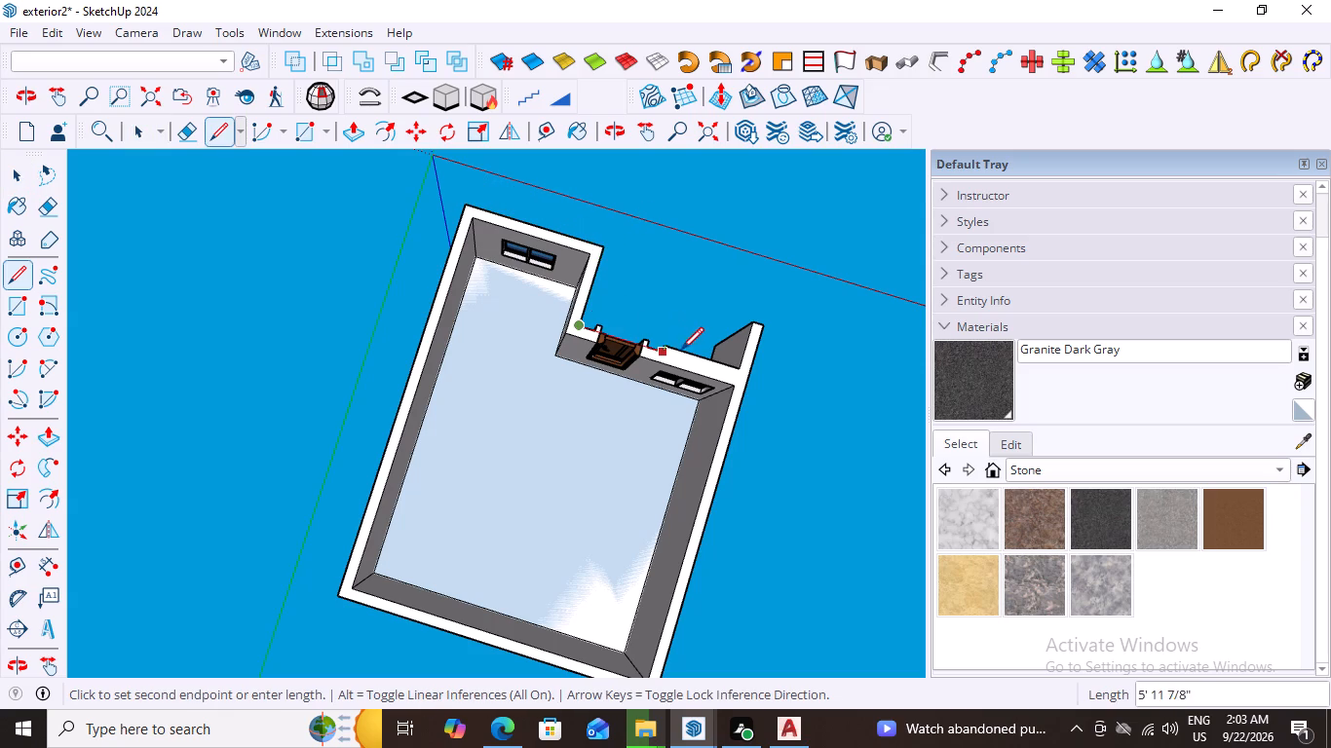
{"action": "left_click", "coordinate": [749, 375]}
{"action": "scroll", "coordinate": [749, 466], "scroll_direction": "down", "scroll_amount": 3}
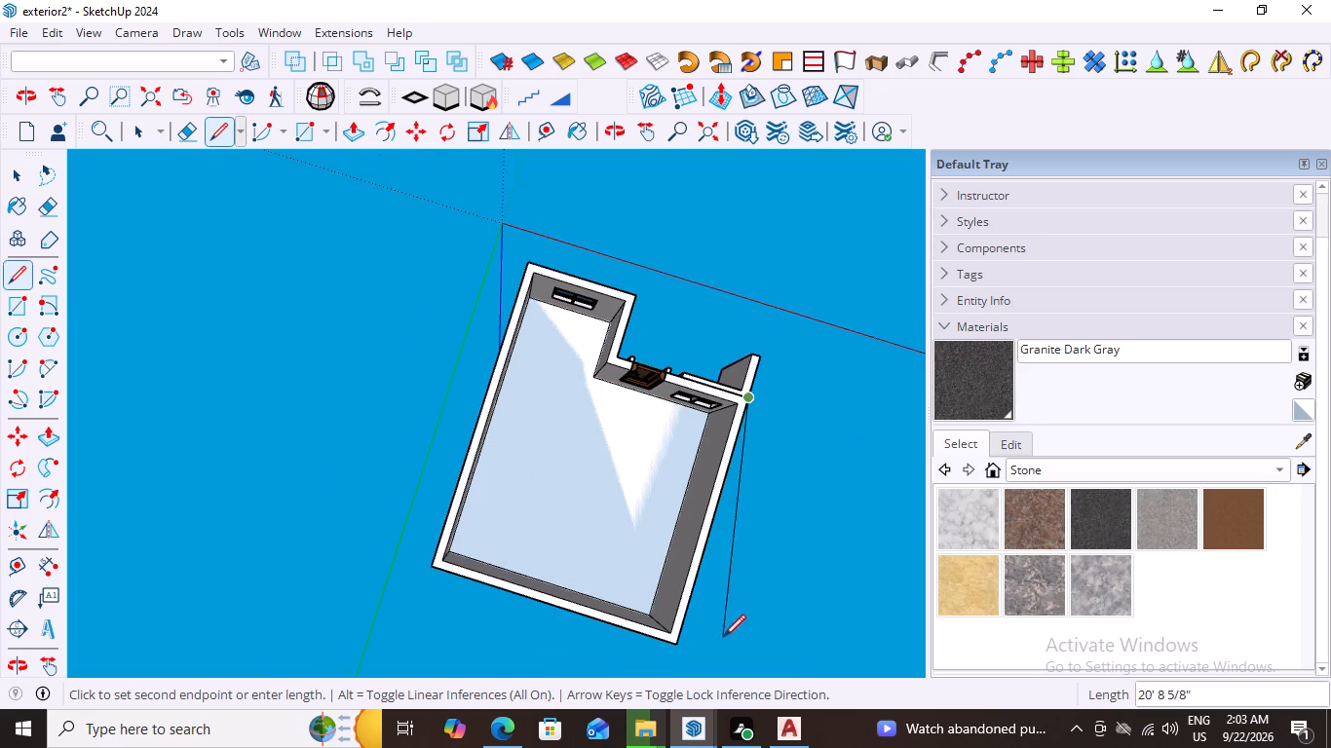
{"action": "scroll", "coordinate": [686, 655], "scroll_direction": "up", "scroll_amount": 4}
{"action": "left_click", "coordinate": [675, 637]}
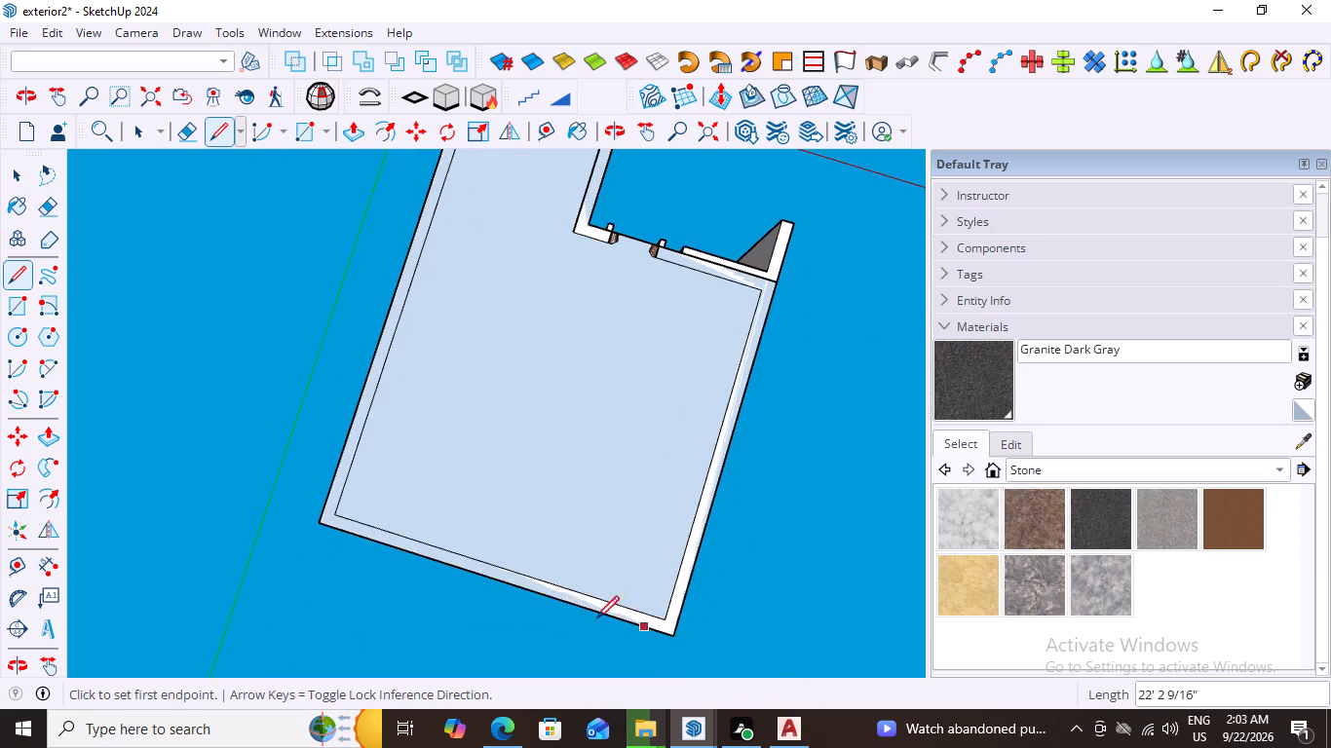
Examine the house and its new floor face from the front, above and below.
{"action": "scroll", "coordinate": [437, 548], "scroll_direction": "down", "scroll_amount": 5}
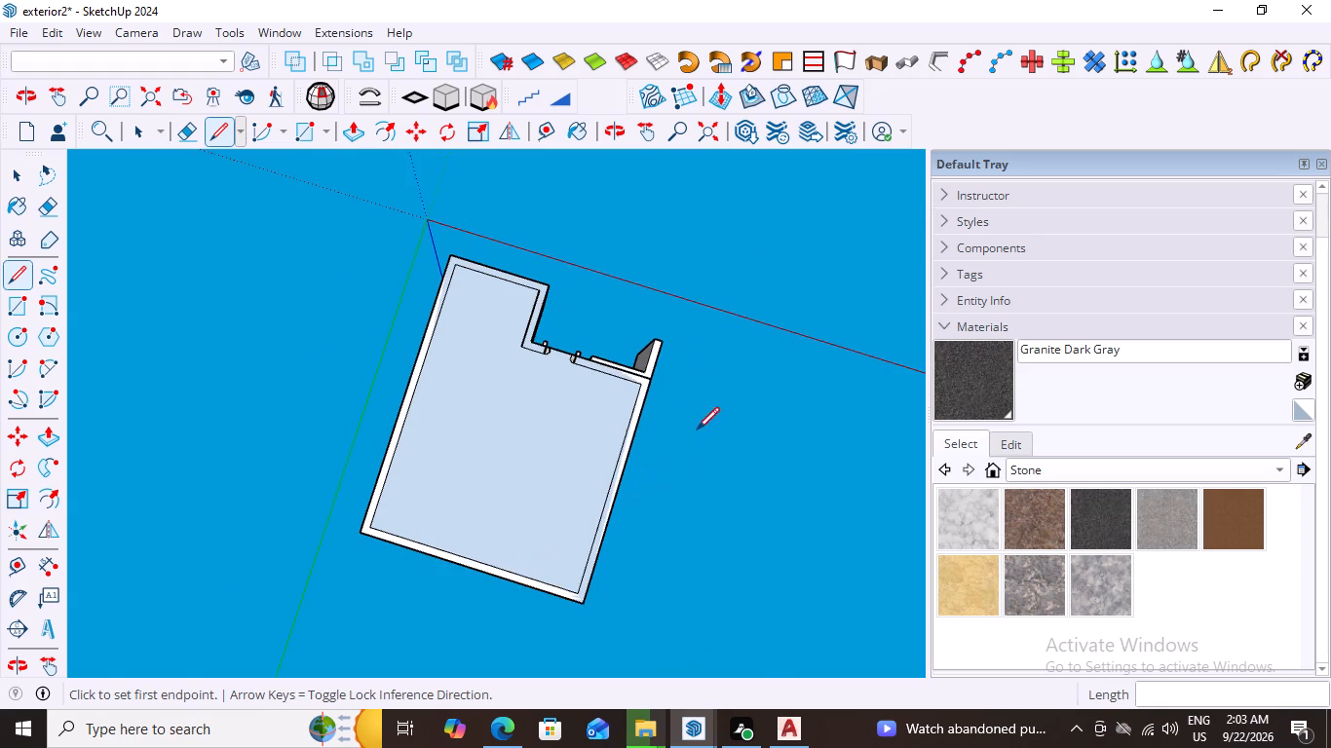
{"action": "middle_click_drag", "start_coordinate": [703, 420], "coordinate": [532, 703]}
{"action": "middle_click_drag", "start_coordinate": [690, 347], "coordinate": [672, 504]}
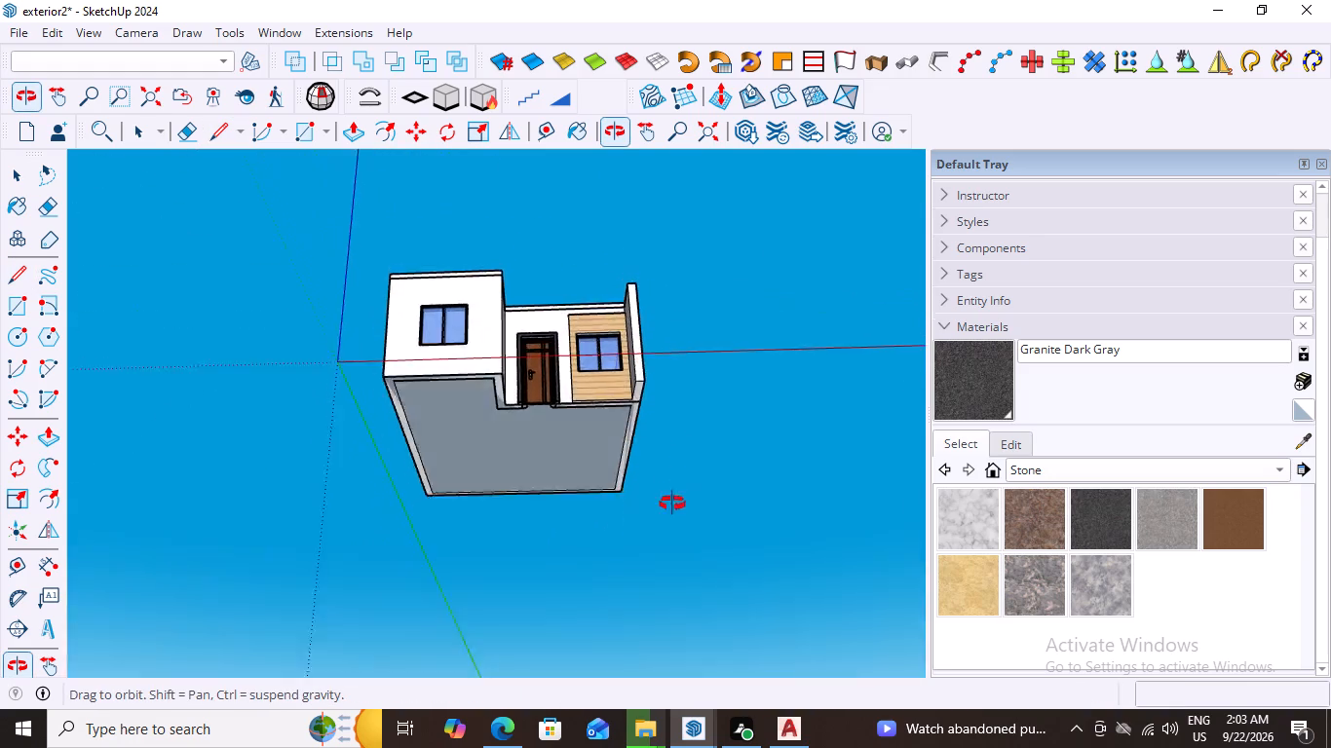
{"action": "middle_click_drag", "start_coordinate": [672, 504], "coordinate": [678, 605]}
{"action": "middle_click_drag", "start_coordinate": [760, 355], "coordinate": [725, 501]}
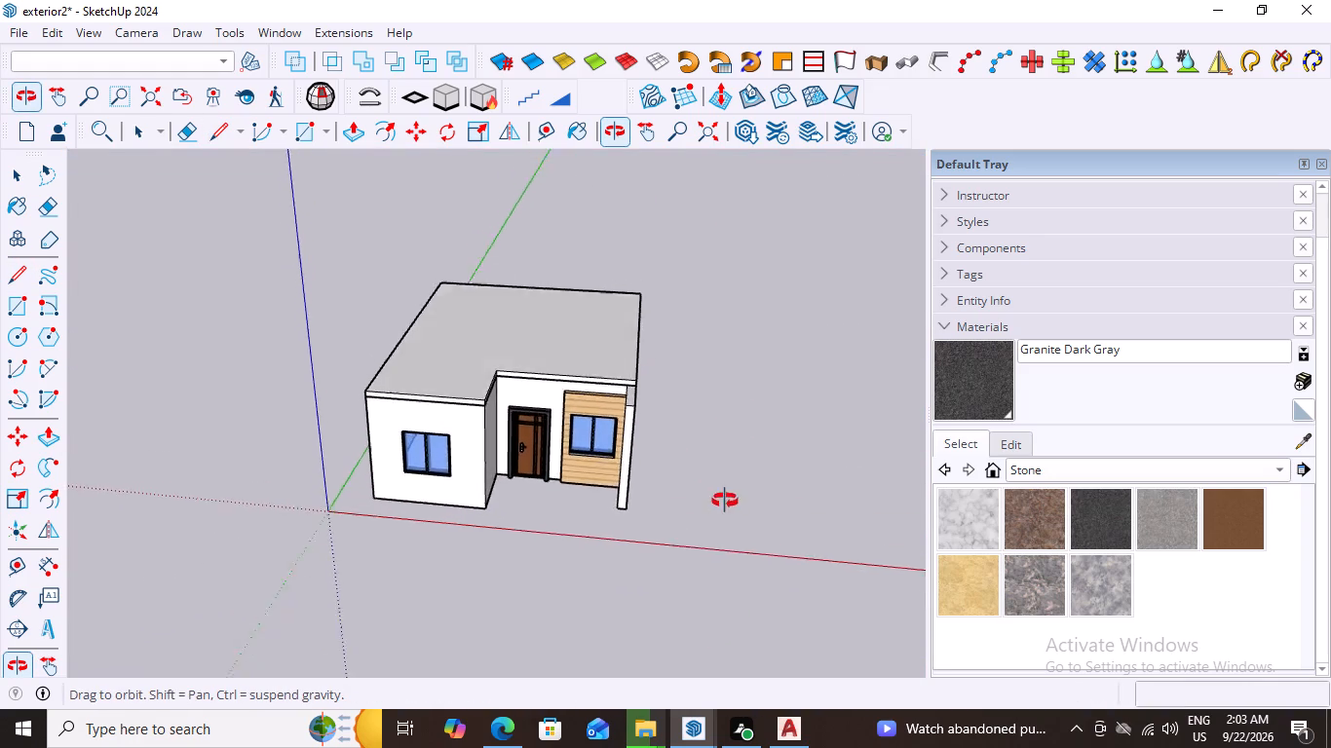
{"action": "middle_click_drag", "start_coordinate": [725, 501], "coordinate": [701, 121]}
{"action": "middle_click_drag", "start_coordinate": [752, 362], "coordinate": [735, 96]}
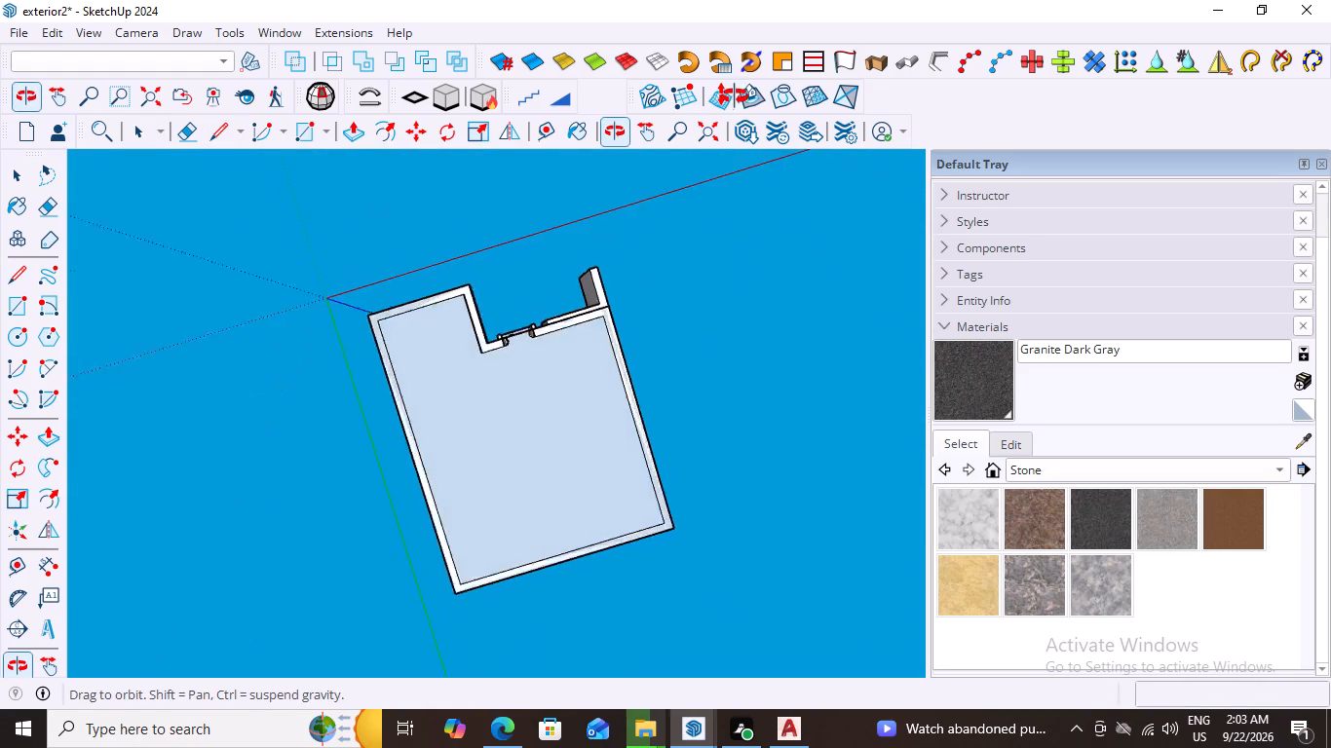
{"action": "middle_click_drag", "start_coordinate": [735, 96], "coordinate": [736, 96]}
{"action": "scroll", "coordinate": [503, 314], "scroll_direction": "up", "scroll_amount": 9}
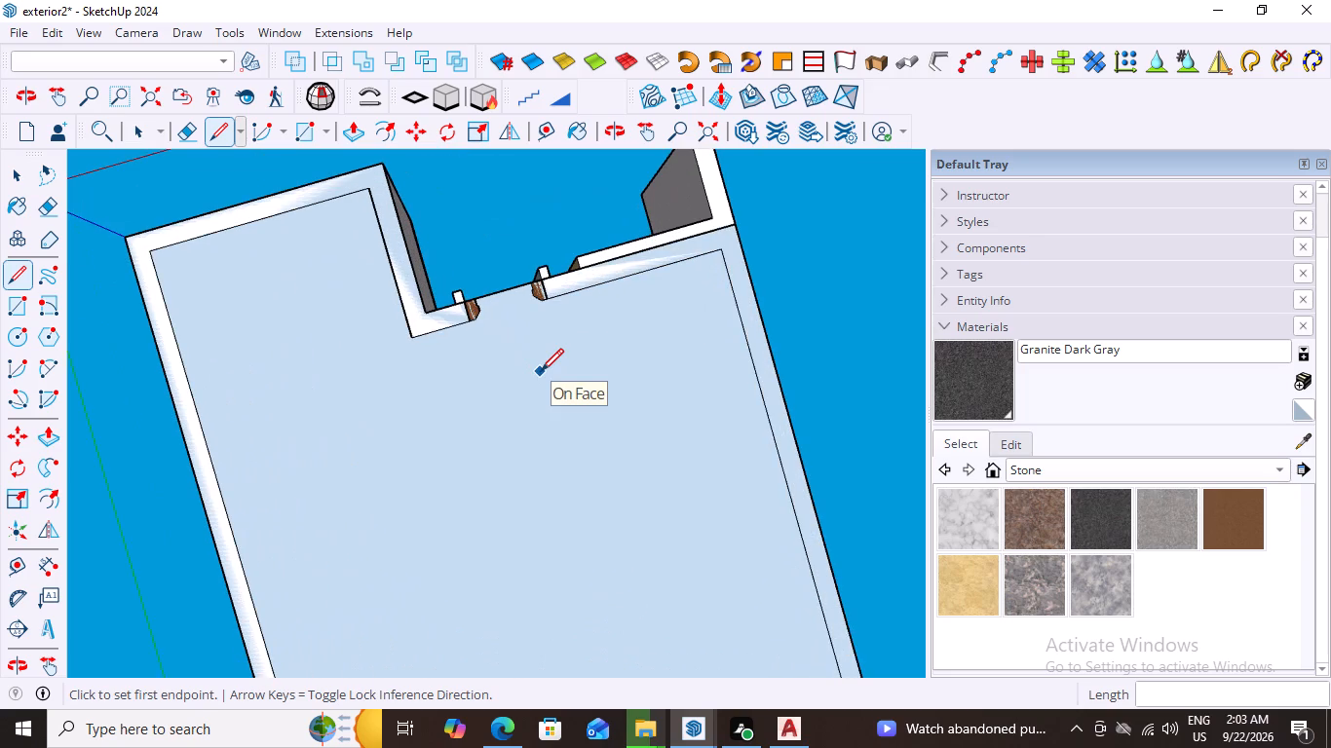
Push/Pull the floor face 6" downward beneath the walls to form a floor slab.
{"action": "key", "text": "space"}
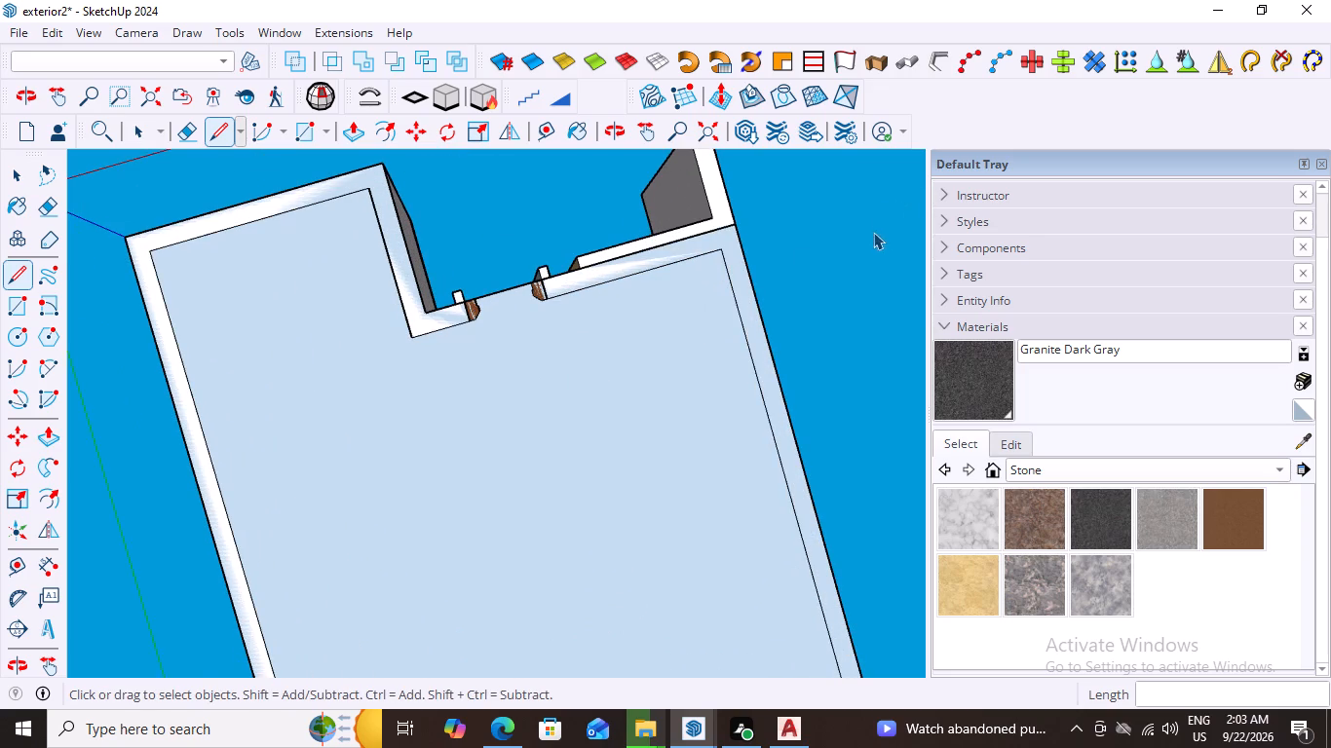
{"action": "double_click", "coordinate": [561, 390]}
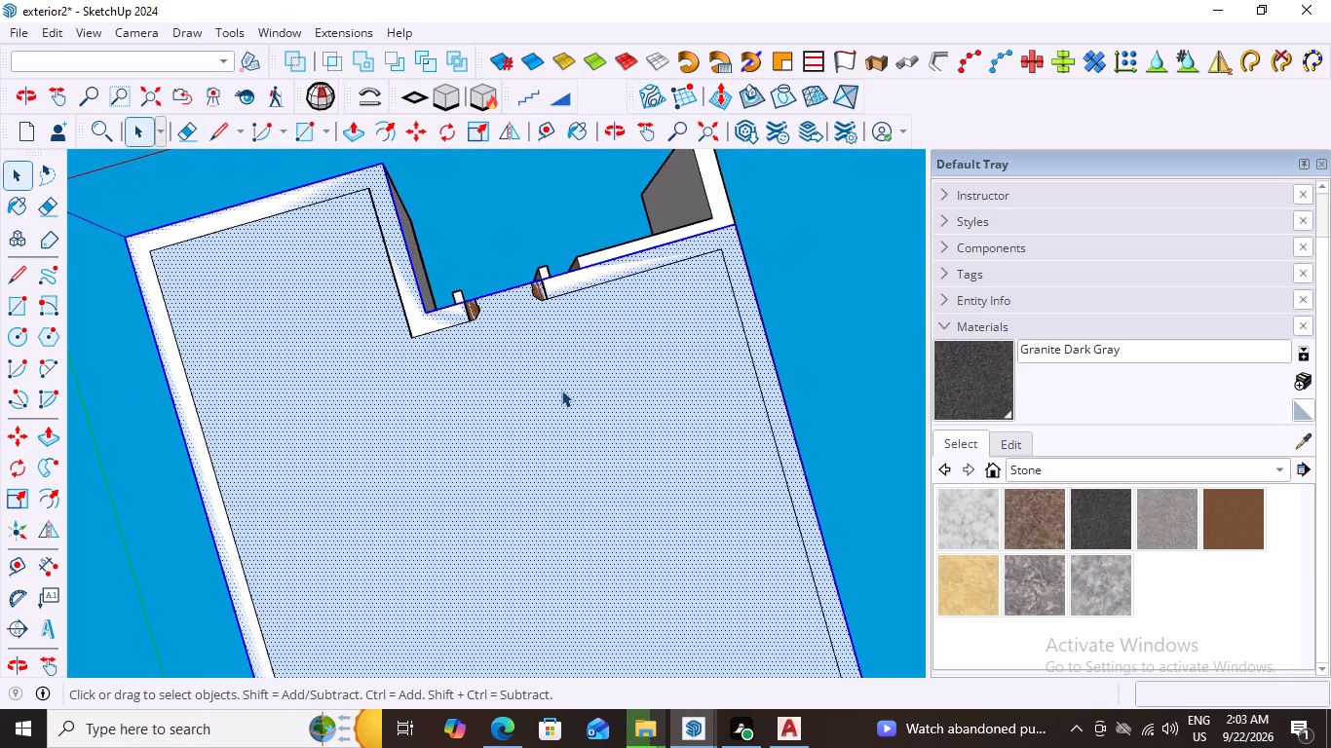
{"action": "scroll", "coordinate": [561, 390], "scroll_direction": "down", "scroll_amount": 8}
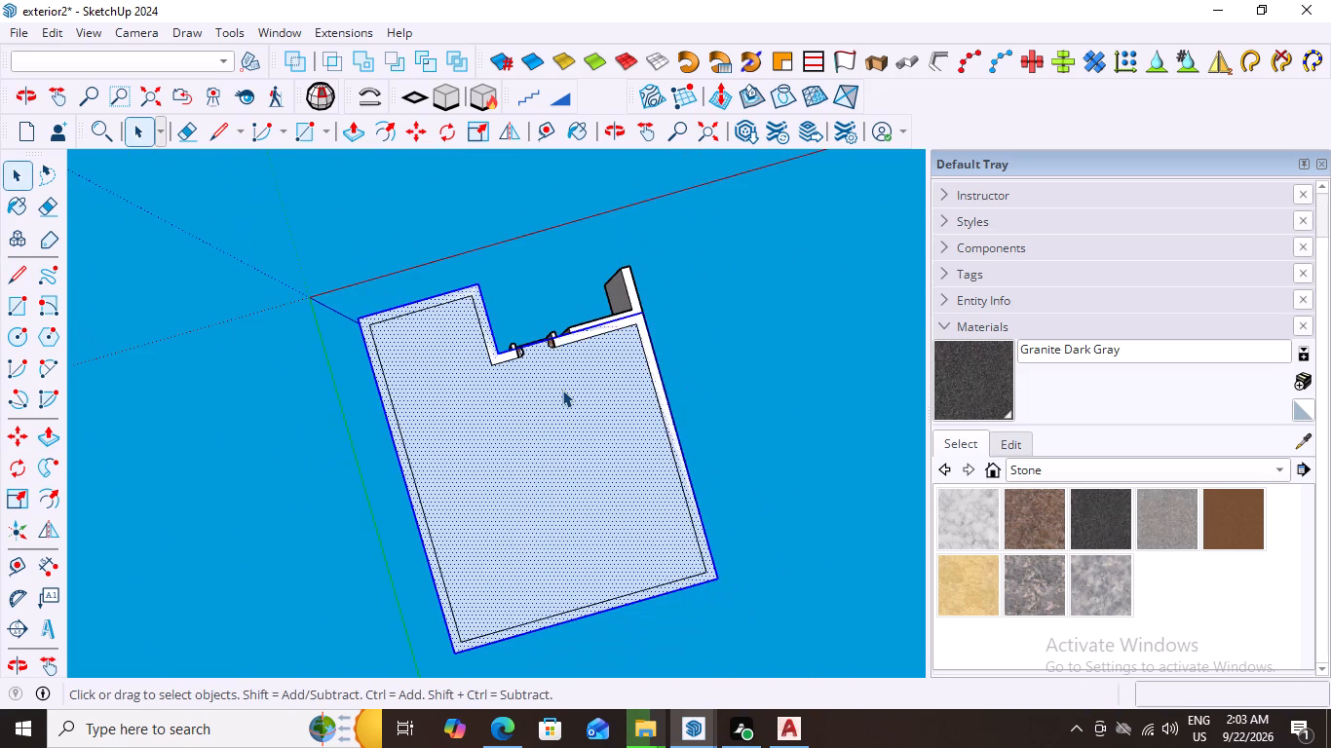
{"action": "key", "text": "p"}
{"action": "left_click", "coordinate": [562, 390]}
{"action": "scroll", "coordinate": [576, 401], "scroll_direction": "down", "scroll_amount": 3}
{"action": "middle_click_drag", "start_coordinate": [576, 401], "coordinate": [526, 645]}
{"action": "scroll", "coordinate": [576, 401], "scroll_direction": "down", "scroll_amount": 1}
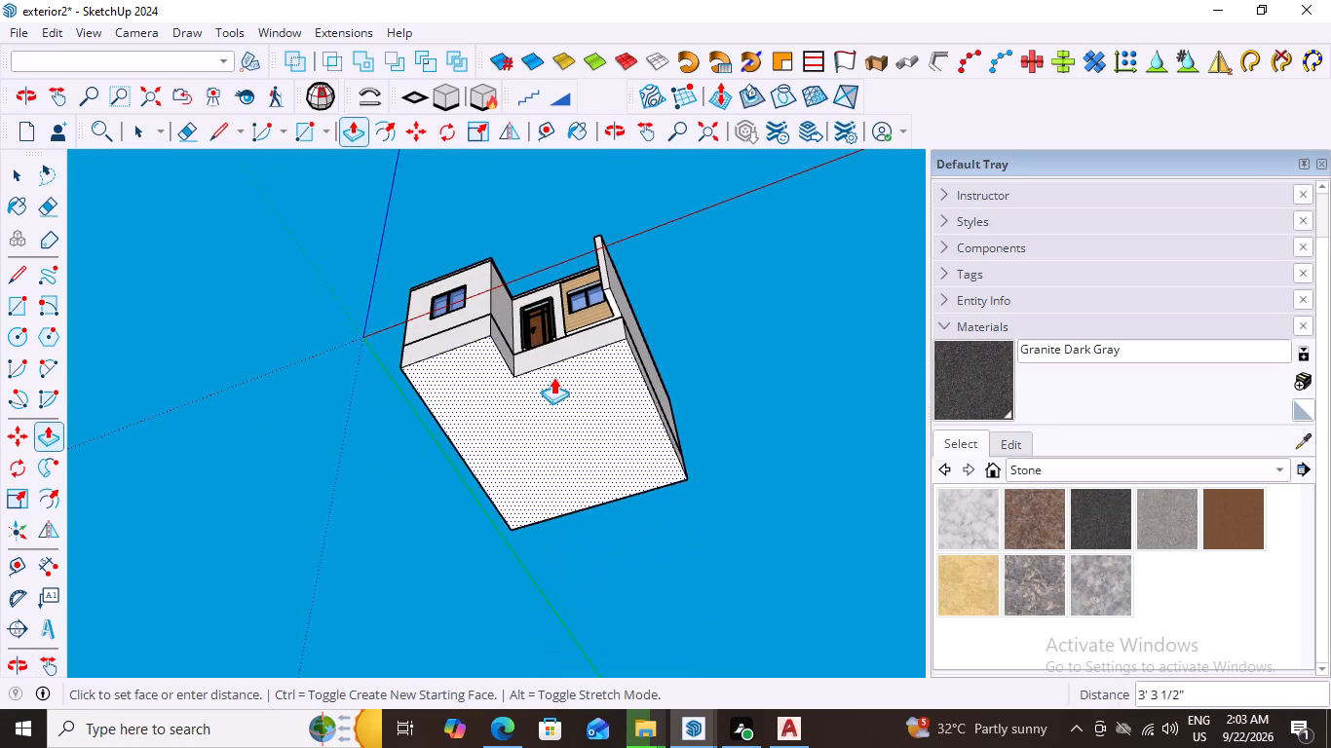
{"action": "middle_click_drag", "start_coordinate": [557, 371], "coordinate": [576, 548]}
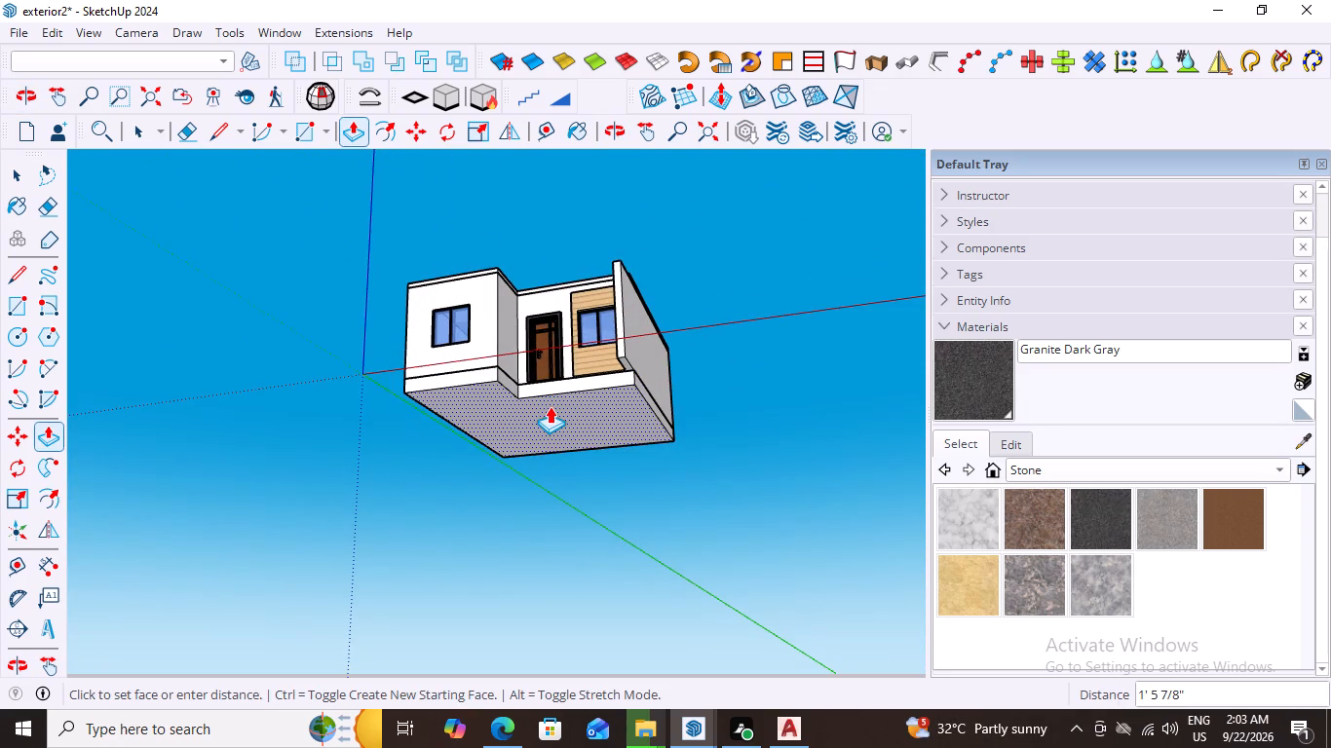
{"action": "middle_click_drag", "start_coordinate": [551, 400], "coordinate": [557, 446]}
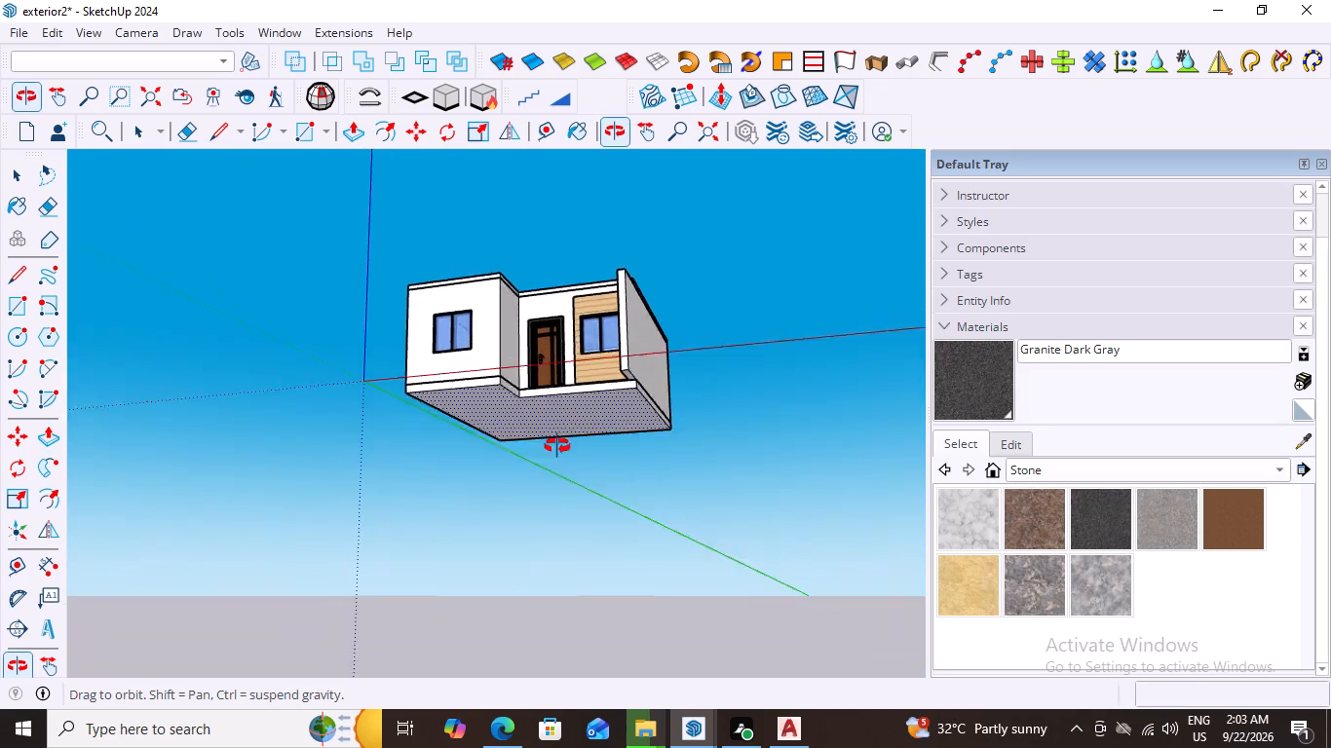
{"action": "middle_click_drag", "start_coordinate": [557, 446], "coordinate": [555, 578]}
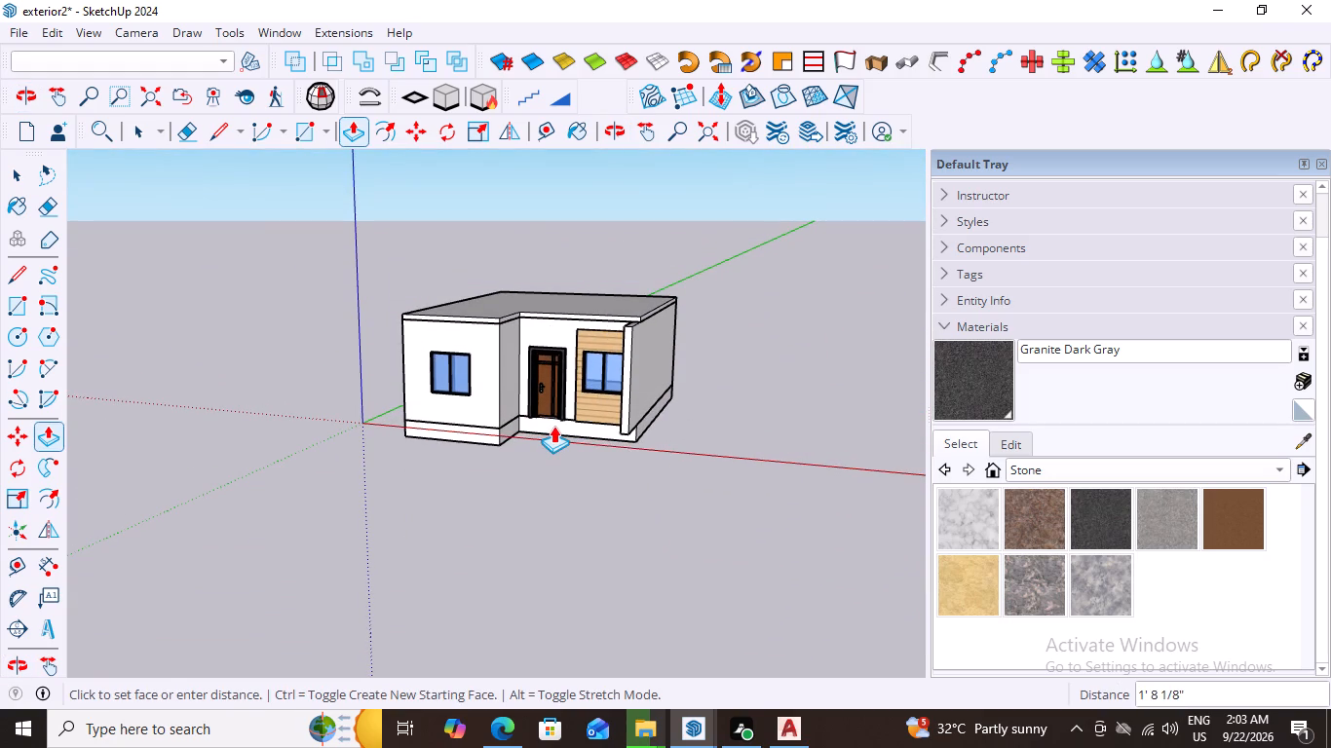
{"action": "middle_click_drag", "start_coordinate": [552, 432], "coordinate": [623, 415]}
{"action": "scroll", "coordinate": [623, 415], "scroll_direction": "down", "scroll_amount": 1}
{"action": "scroll", "coordinate": [608, 430], "scroll_direction": "up", "scroll_amount": 10}
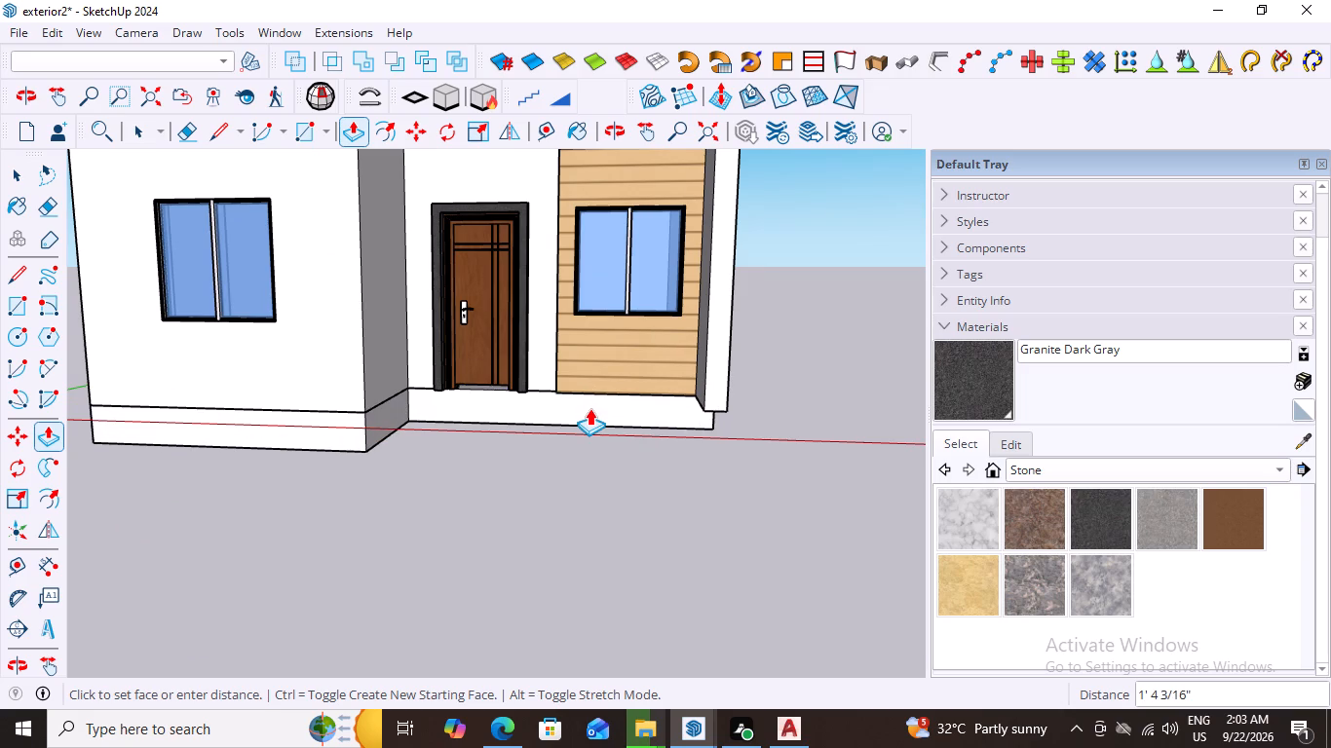
{"action": "middle_click_drag", "start_coordinate": [589, 408], "coordinate": [594, 215]}
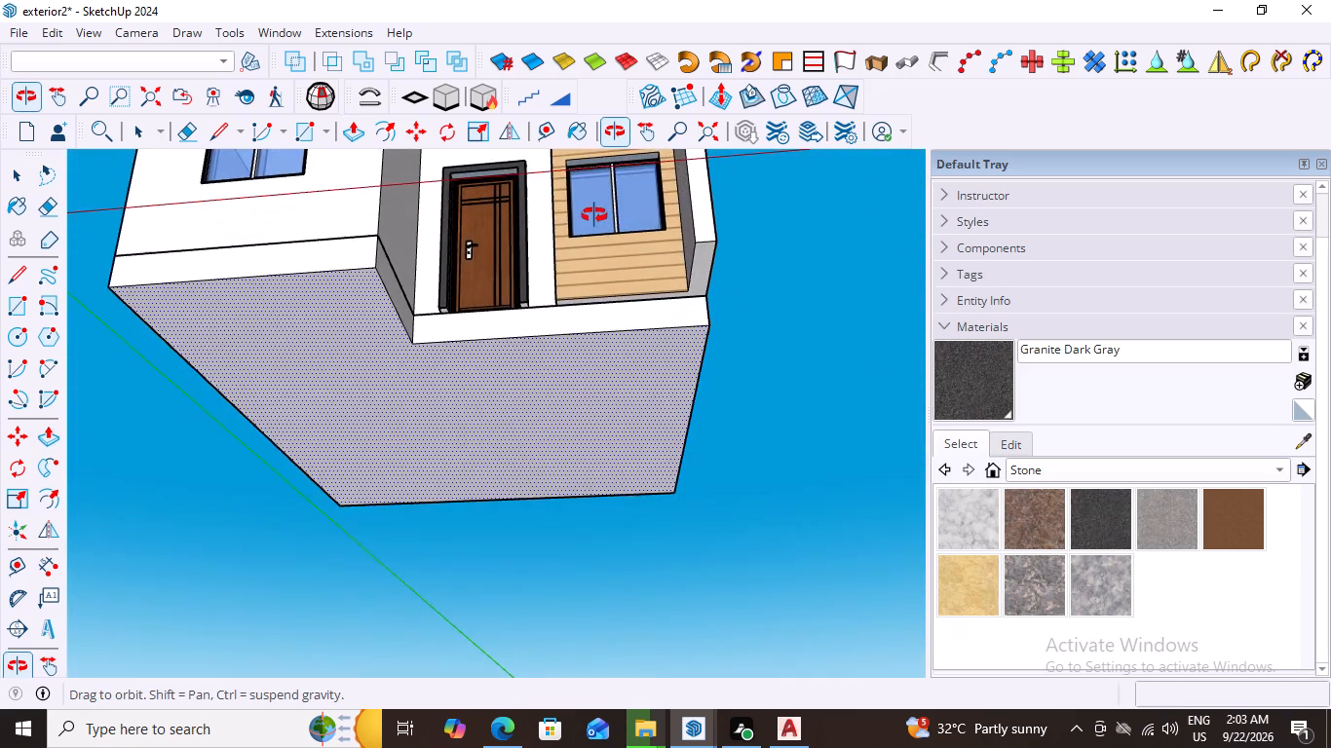
{"action": "middle_click_drag", "start_coordinate": [594, 215], "coordinate": [600, 444]}
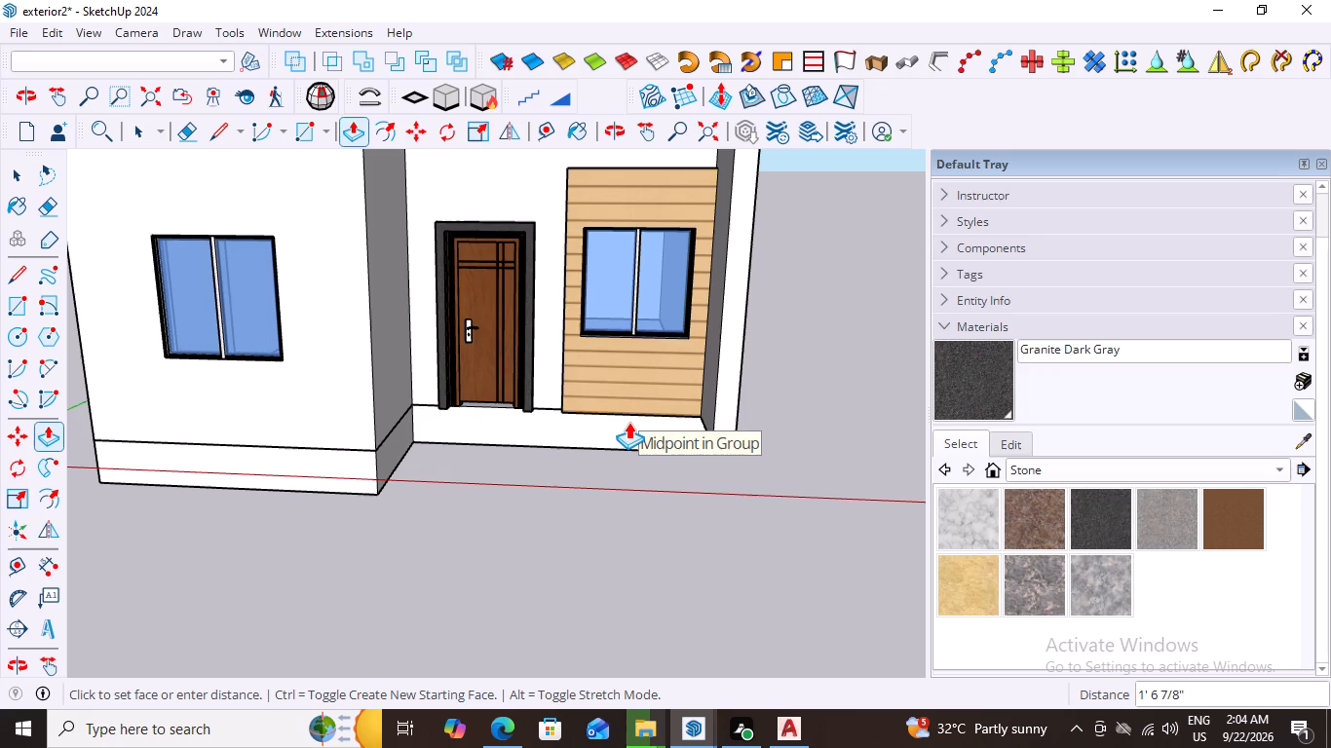
{"action": "middle_click_drag", "start_coordinate": [629, 423], "coordinate": [637, 385]}
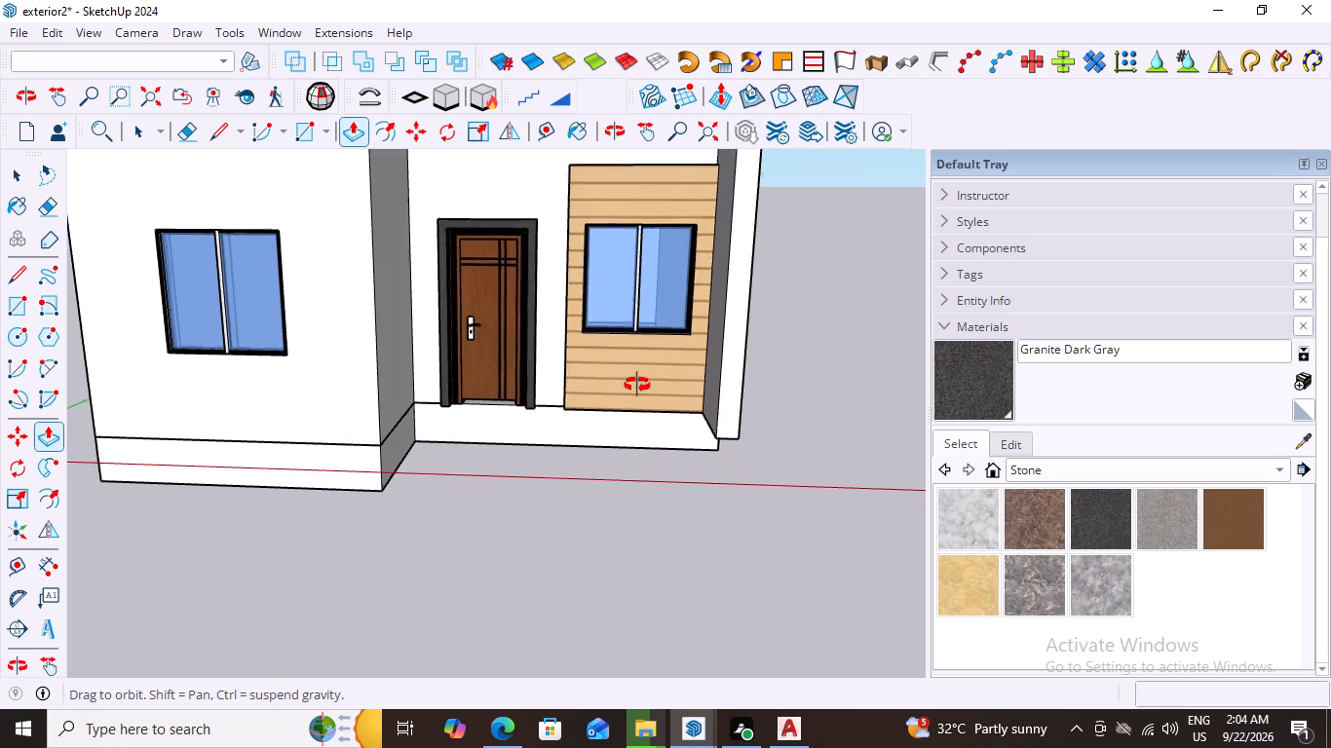
{"action": "middle_click_drag", "start_coordinate": [637, 385], "coordinate": [646, 218]}
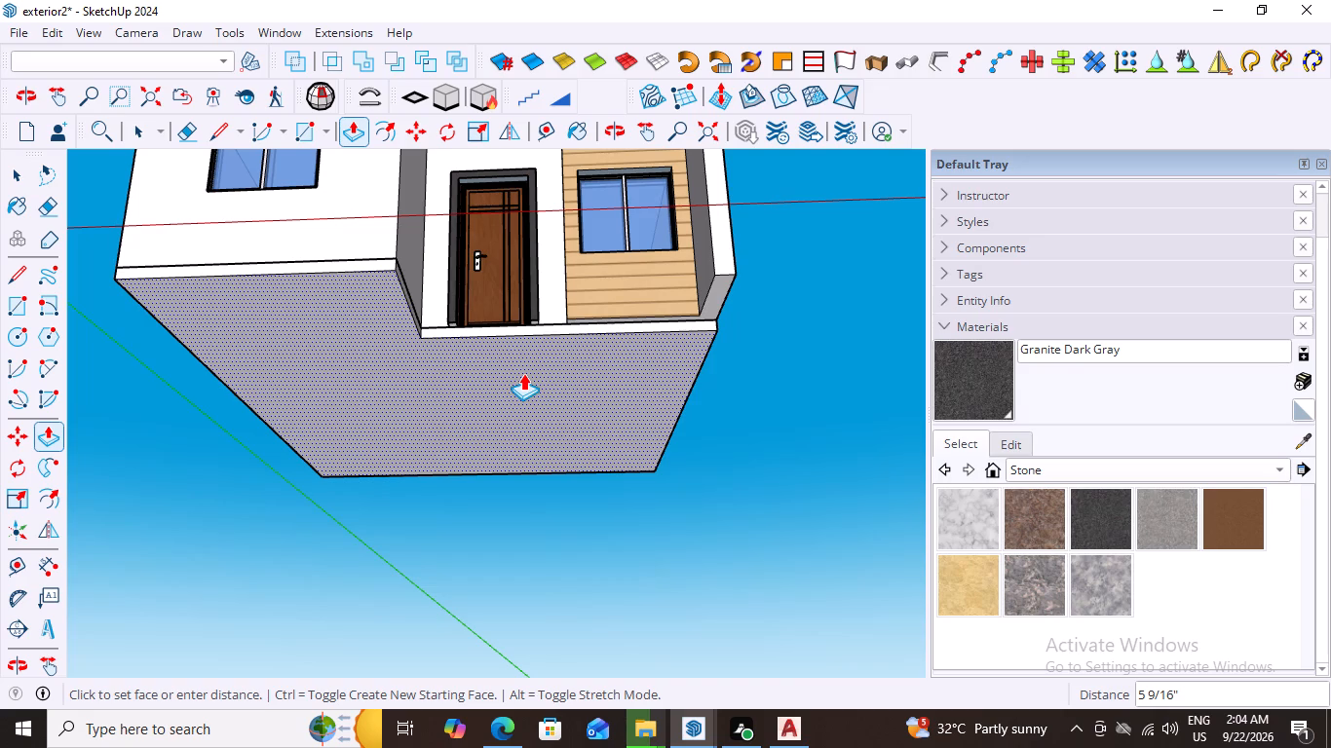
{"action": "key", "text": "6"}
{"action": "key", "text": "shift+quotedbl"}
{"action": "key", "text": "Return"}
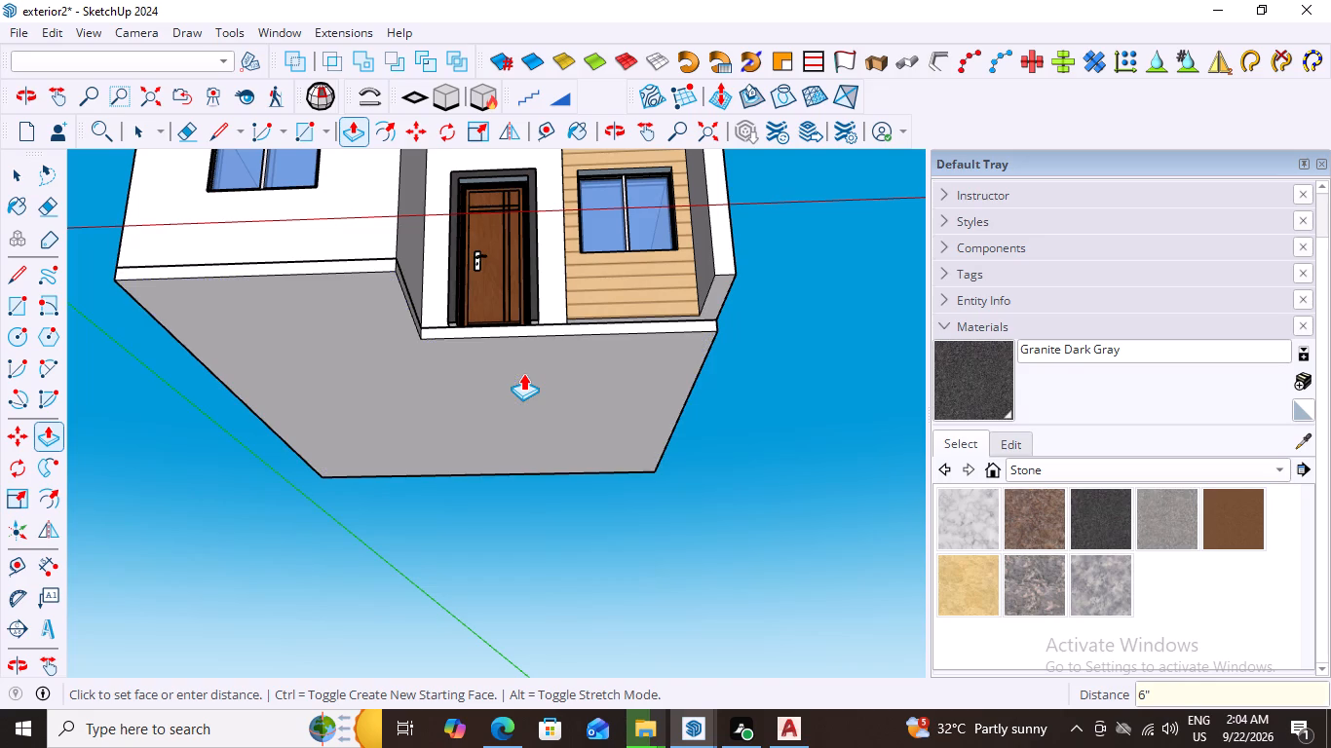
Select all the connected geometry of the floor slab beneath the house and make it a group.
{"action": "middle_click_drag", "start_coordinate": [808, 286], "coordinate": [798, 490]}
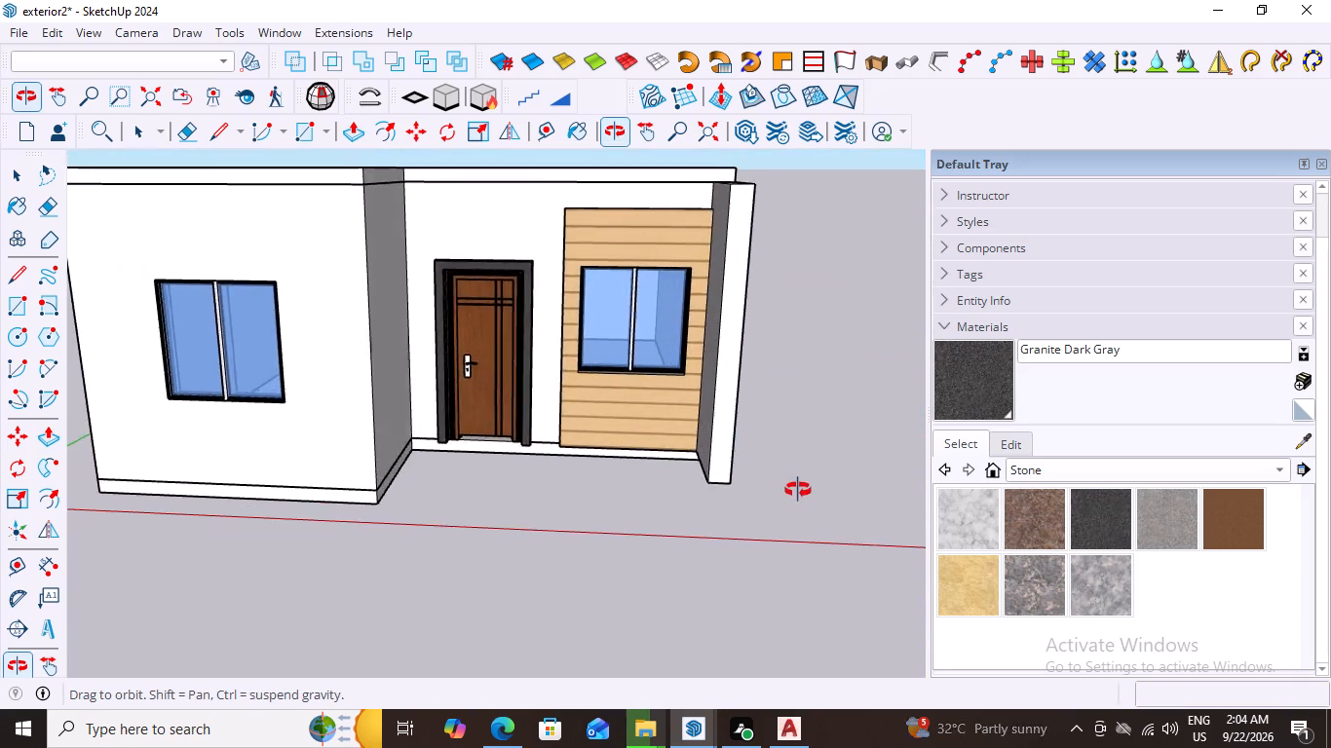
{"action": "middle_click_drag", "start_coordinate": [798, 490], "coordinate": [841, 258]}
{"action": "scroll", "coordinate": [421, 430], "scroll_direction": "up", "scroll_amount": 1}
{"action": "key", "text": "space"}
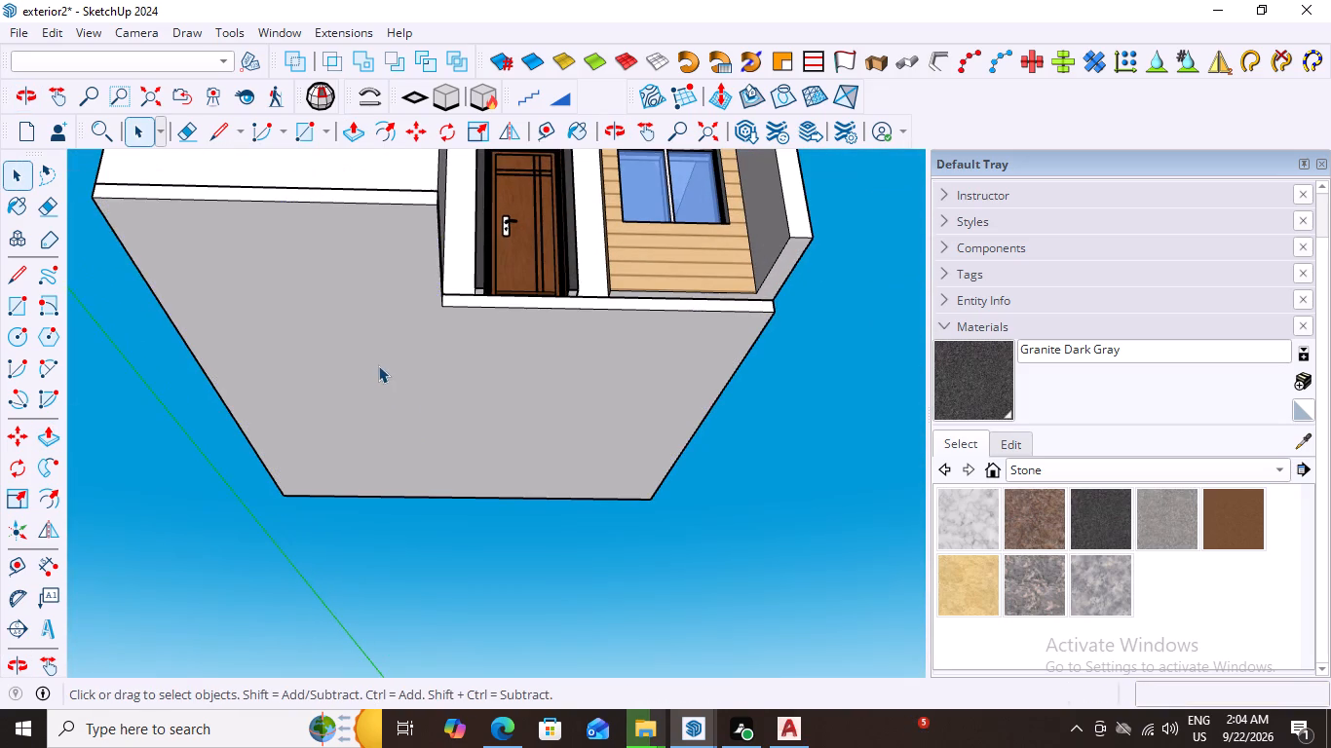
{"action": "triple_click", "coordinate": [378, 365]}
{"action": "scroll", "coordinate": [399, 366], "scroll_direction": "down", "scroll_amount": 5}
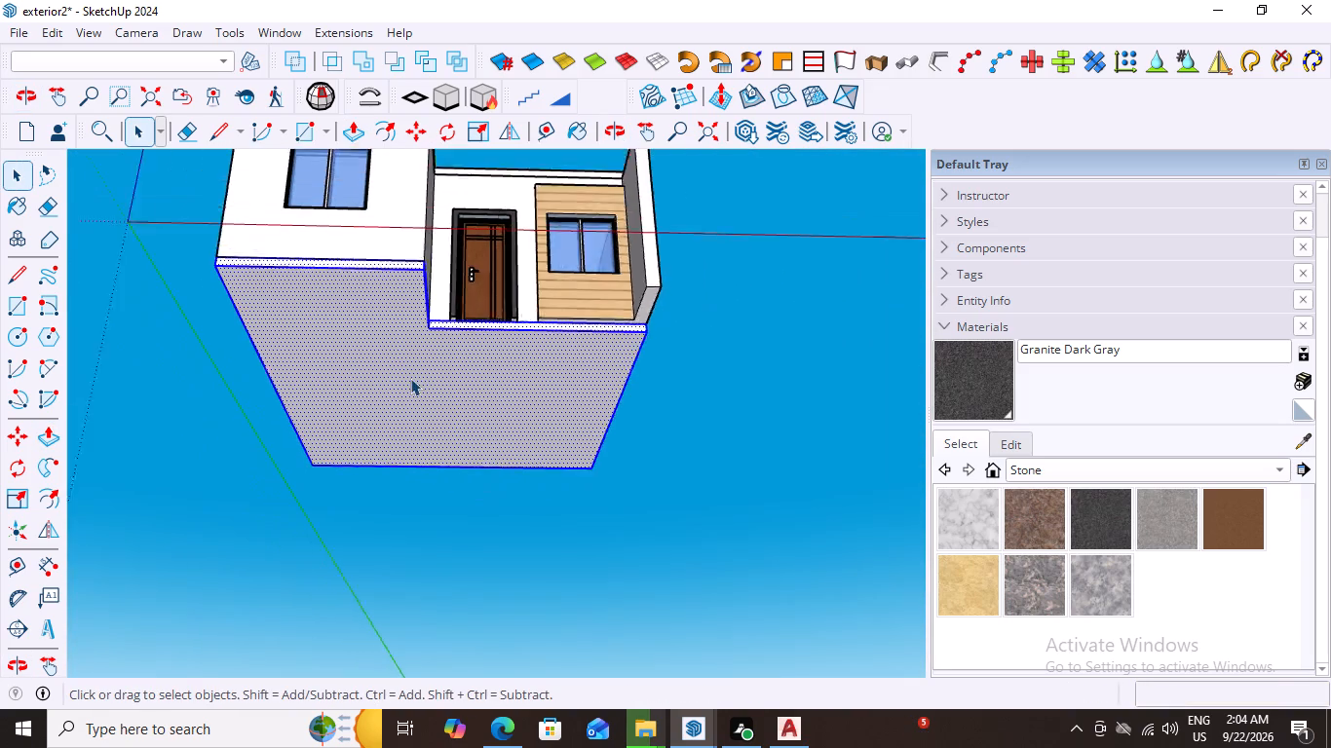
{"action": "scroll", "coordinate": [410, 378], "scroll_direction": "down", "scroll_amount": 1}
{"action": "right_click", "coordinate": [411, 385]}
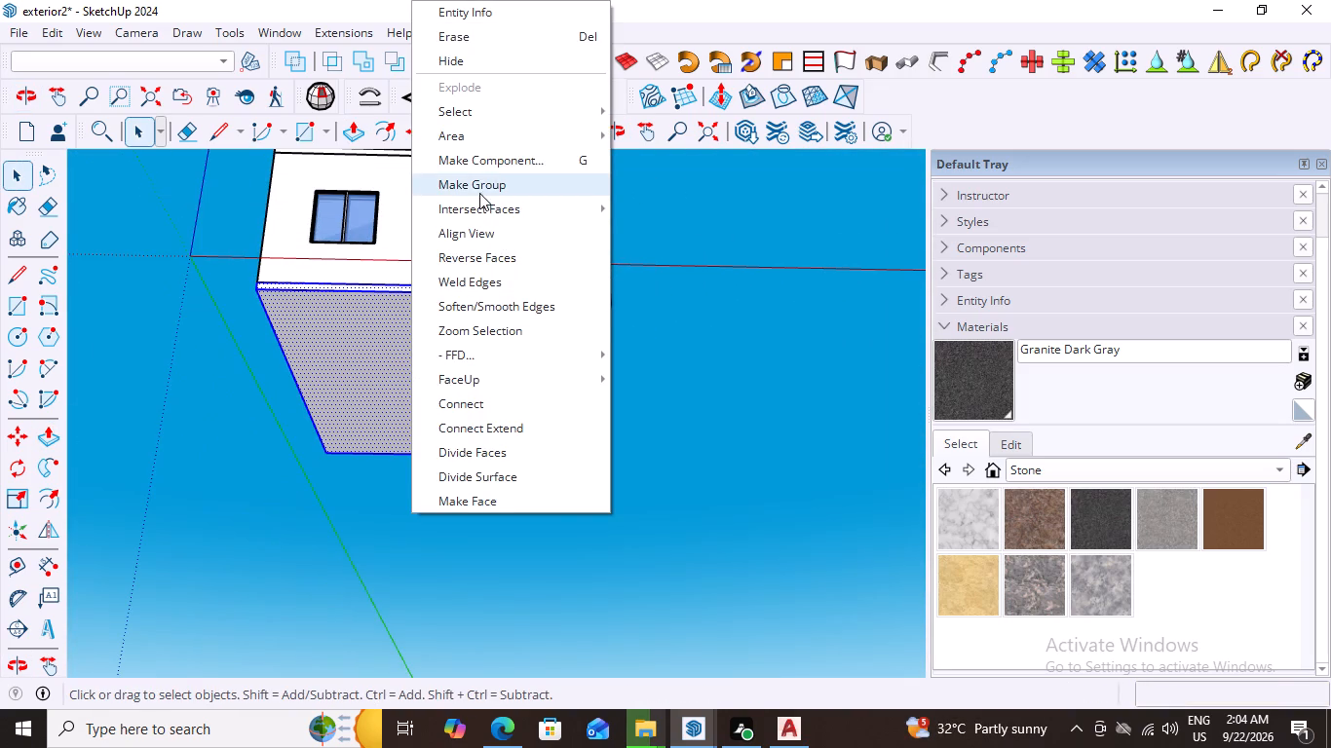
{"action": "left_click", "coordinate": [475, 181]}
Copy the house walls and floor slab groups 11' straight up onto the roof slab to form an upper storey.
{"action": "middle_click_drag", "start_coordinate": [693, 278], "coordinate": [687, 580]}
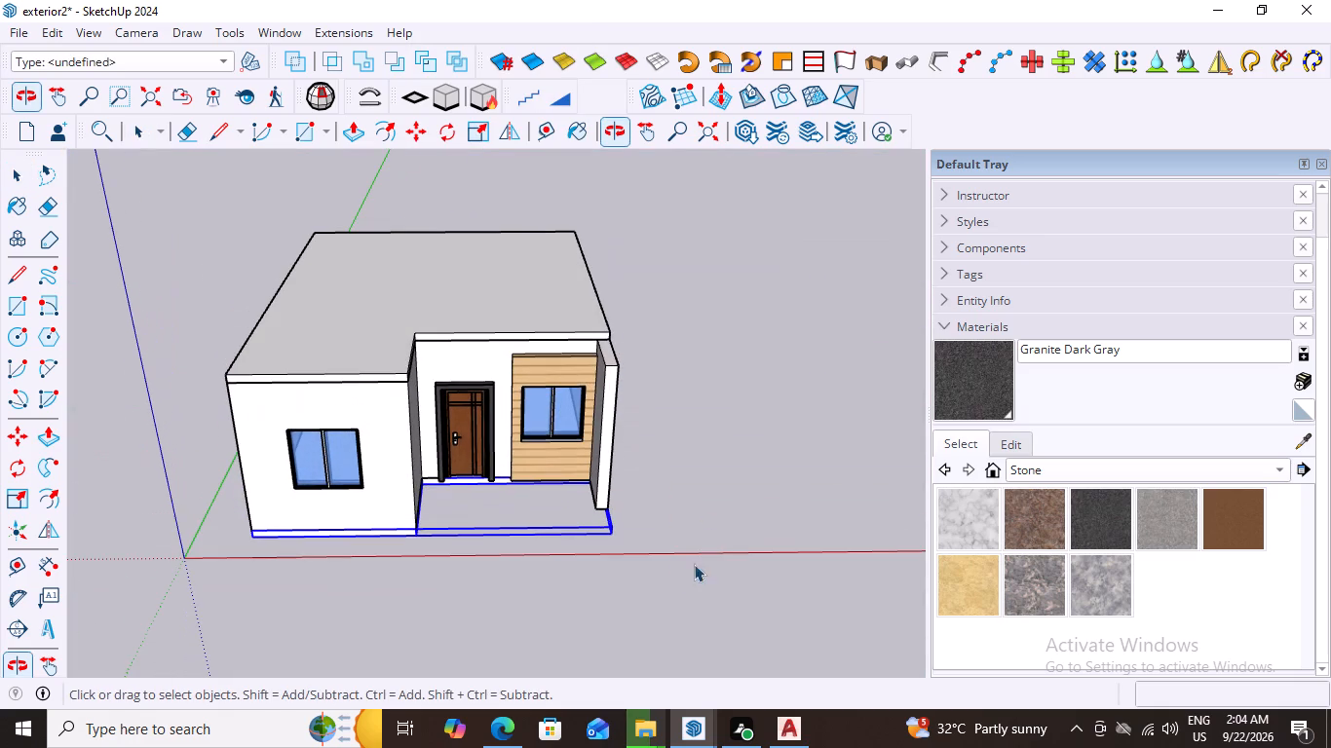
{"action": "key", "text": "space"}
{"action": "scroll", "coordinate": [689, 489], "scroll_direction": "down", "scroll_amount": 3}
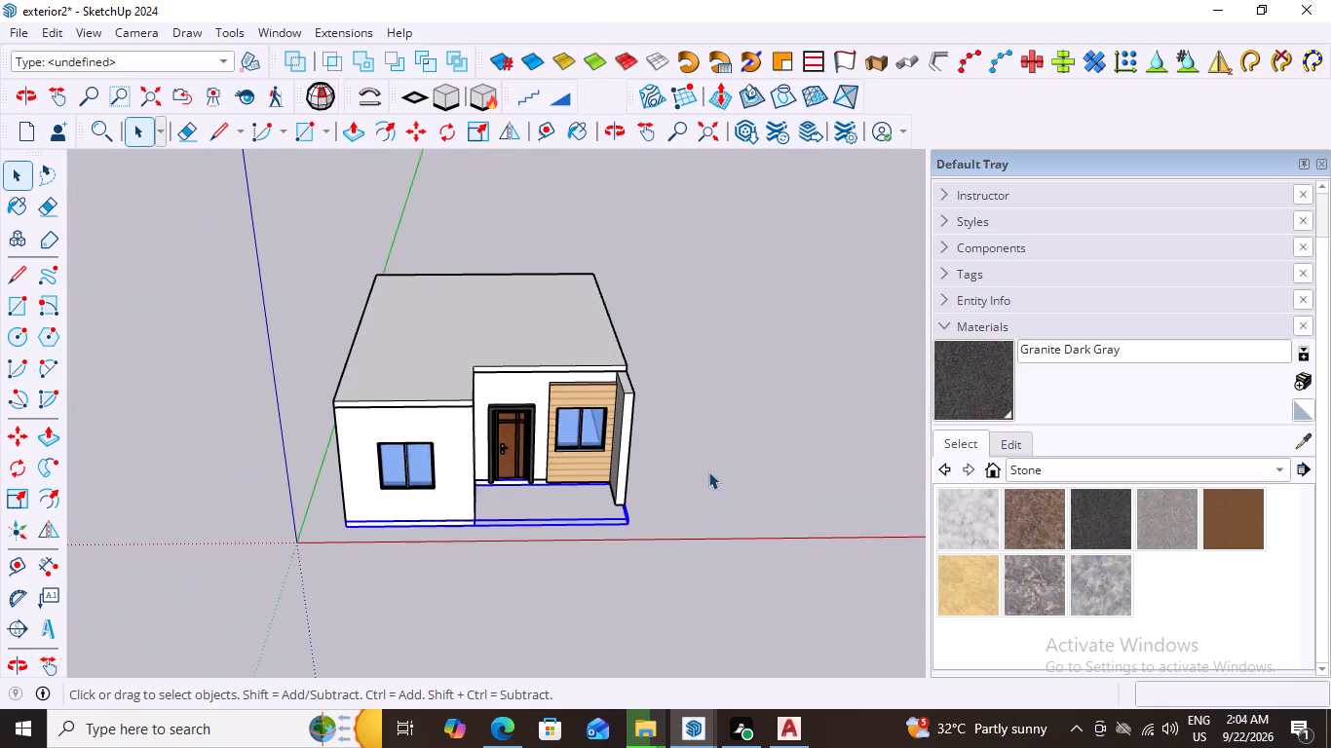
{"action": "middle_click_drag", "start_coordinate": [705, 448], "coordinate": [702, 376]}
{"action": "scroll", "coordinate": [603, 494], "scroll_direction": "up", "scroll_amount": 3}
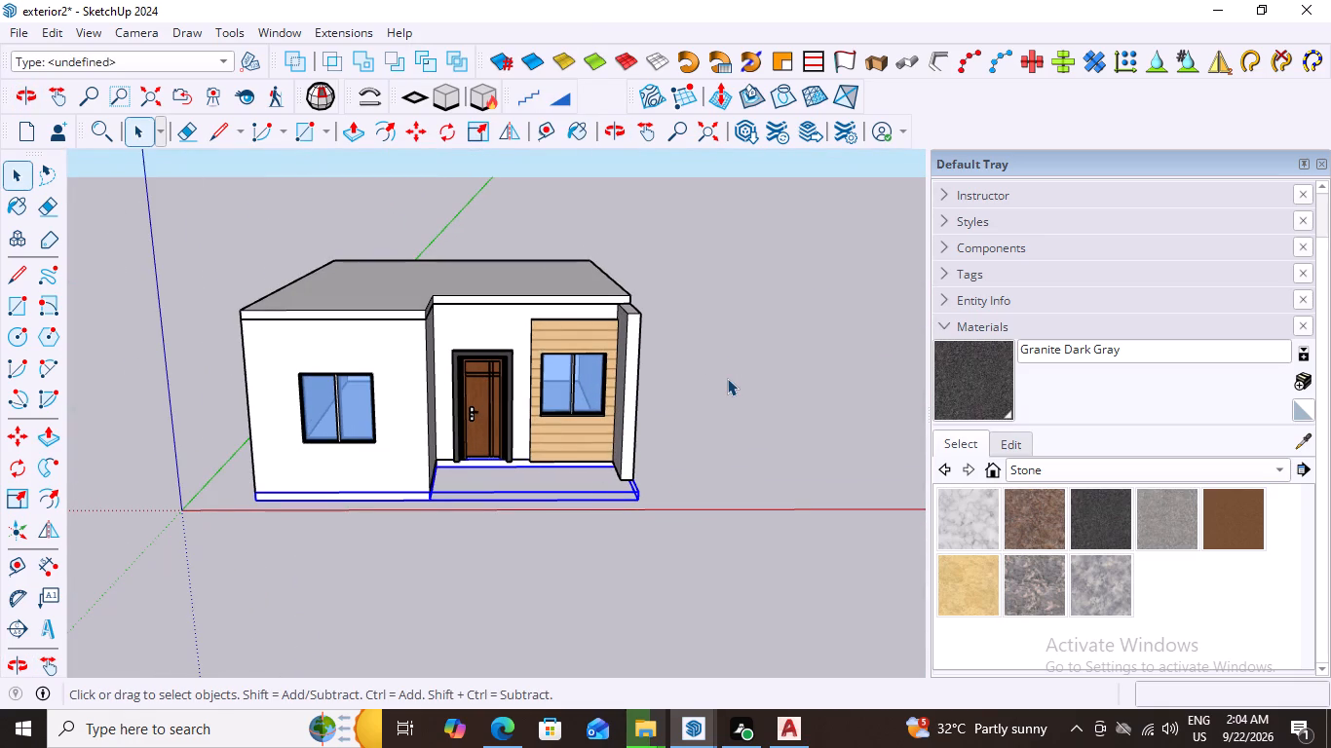
{"action": "left_click", "coordinate": [630, 401], "text": "shift"}
{"action": "scroll", "coordinate": [554, 519], "scroll_direction": "up", "scroll_amount": 2}
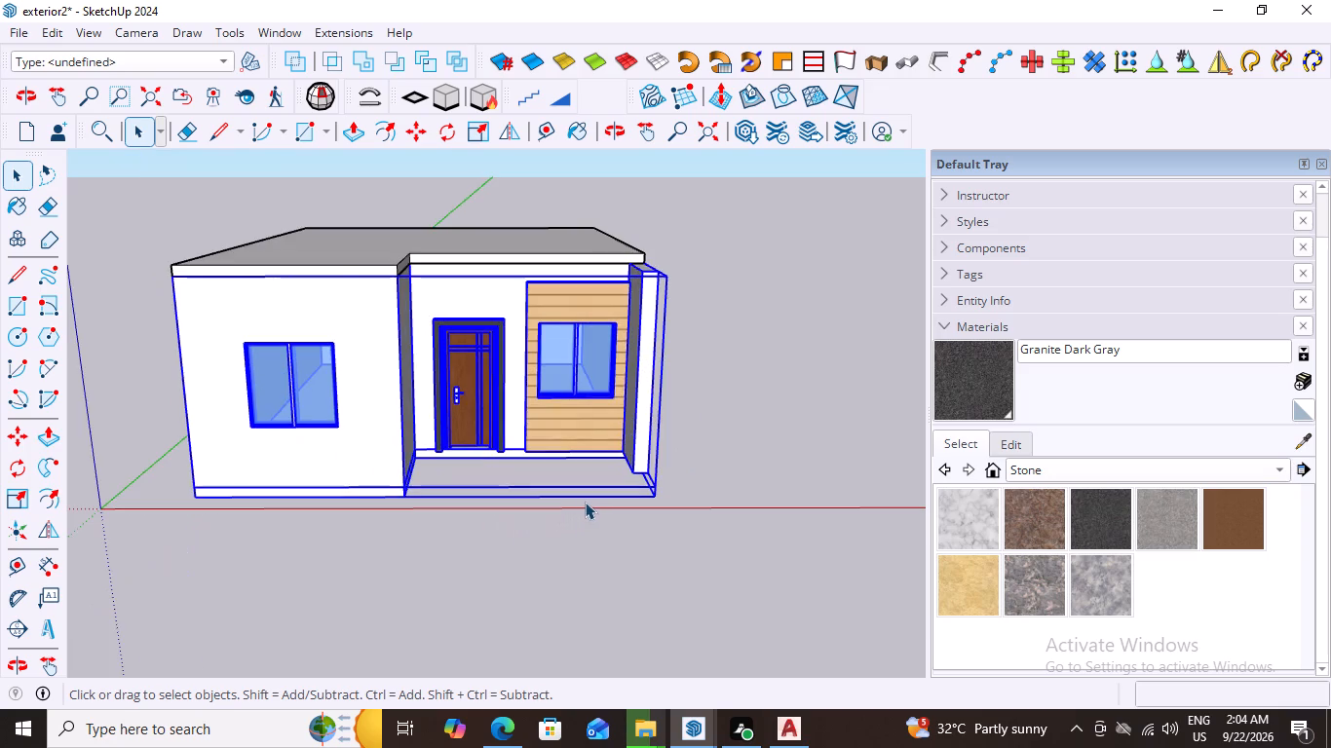
{"action": "scroll", "coordinate": [586, 502], "scroll_direction": "up", "scroll_amount": 3}
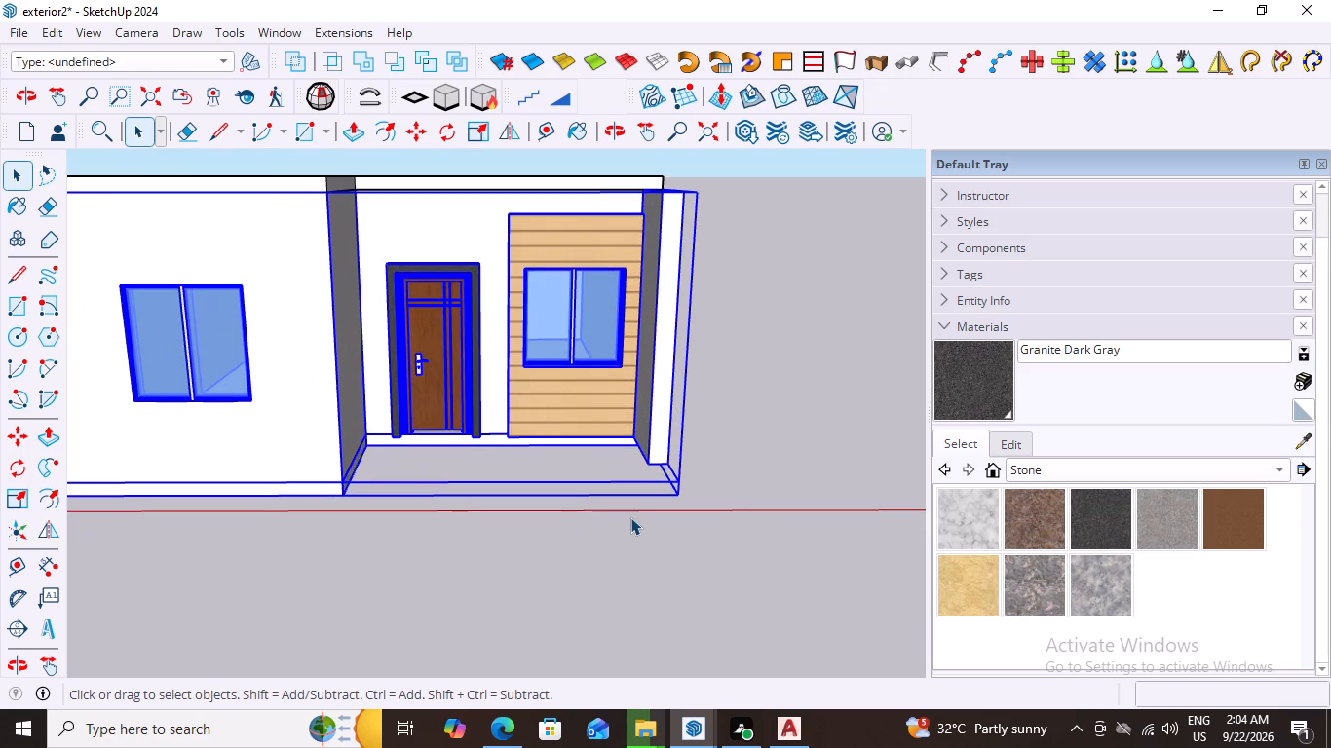
{"action": "scroll", "coordinate": [512, 498], "scroll_direction": "down", "scroll_amount": 6}
{"action": "scroll", "coordinate": [239, 519], "scroll_direction": "up", "scroll_amount": 6}
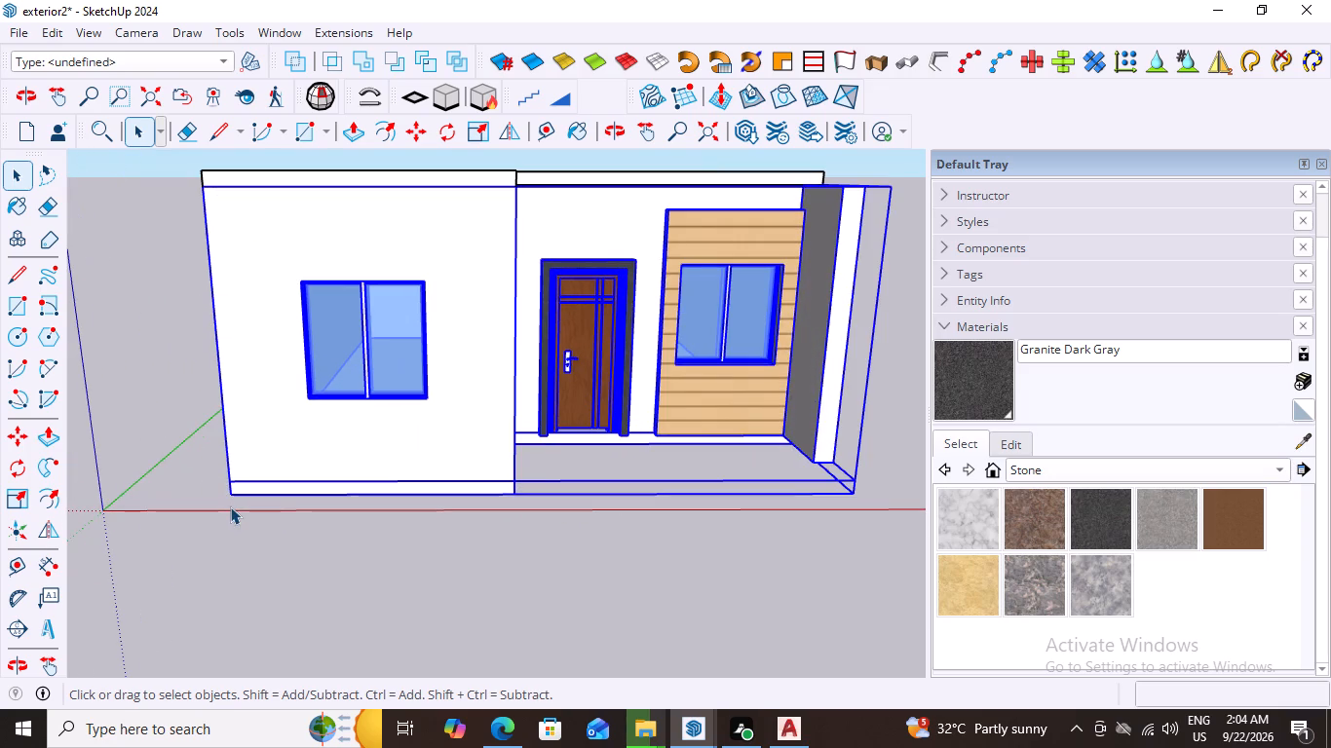
{"action": "key", "text": "m"}
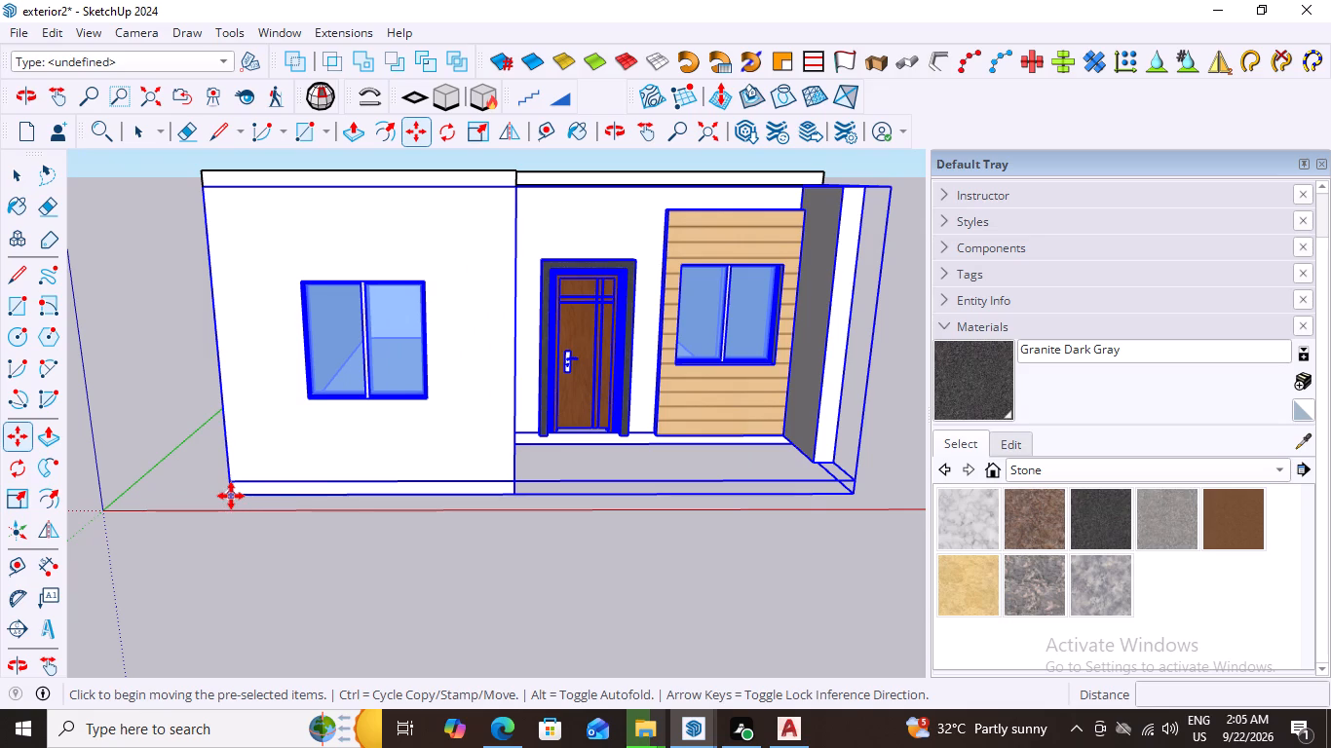
{"action": "left_click", "coordinate": [231, 496]}
{"action": "scroll", "coordinate": [304, 374], "scroll_direction": "down", "scroll_amount": 6}
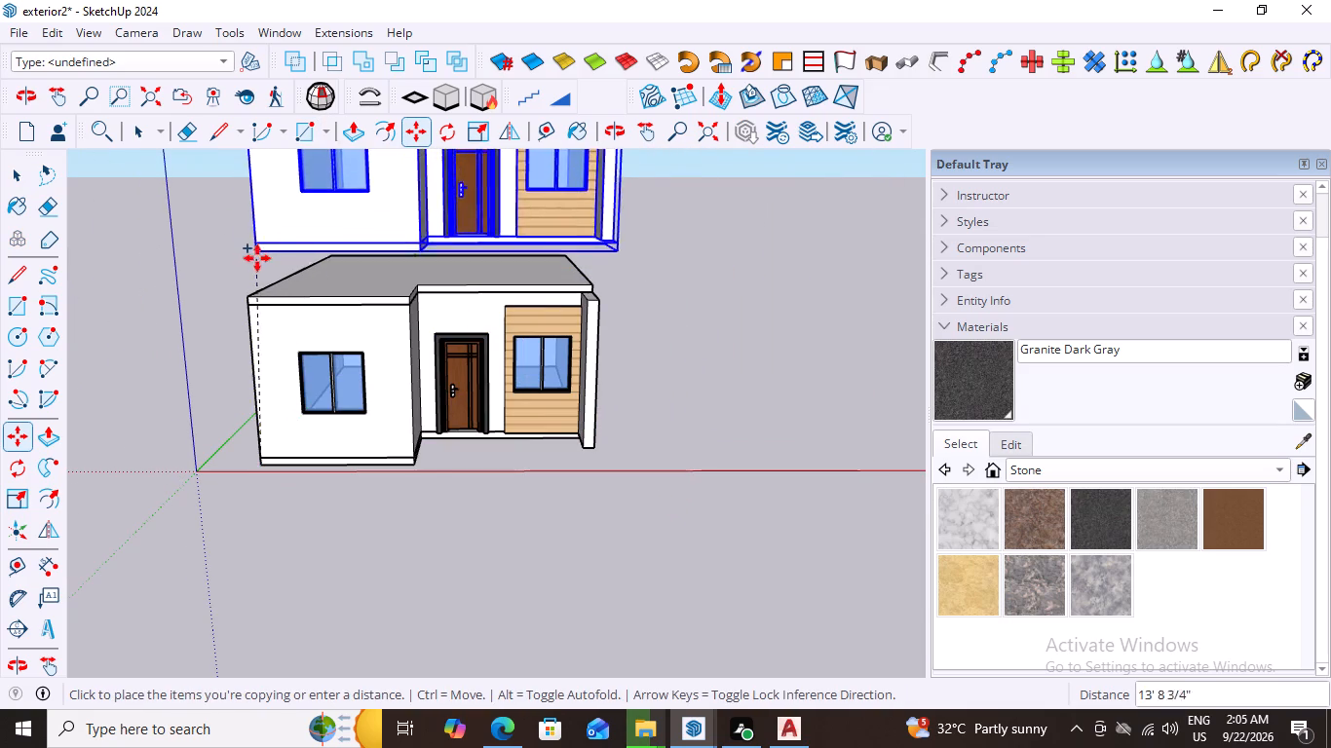
{"action": "middle_click_drag", "start_coordinate": [258, 290], "coordinate": [380, 326]}
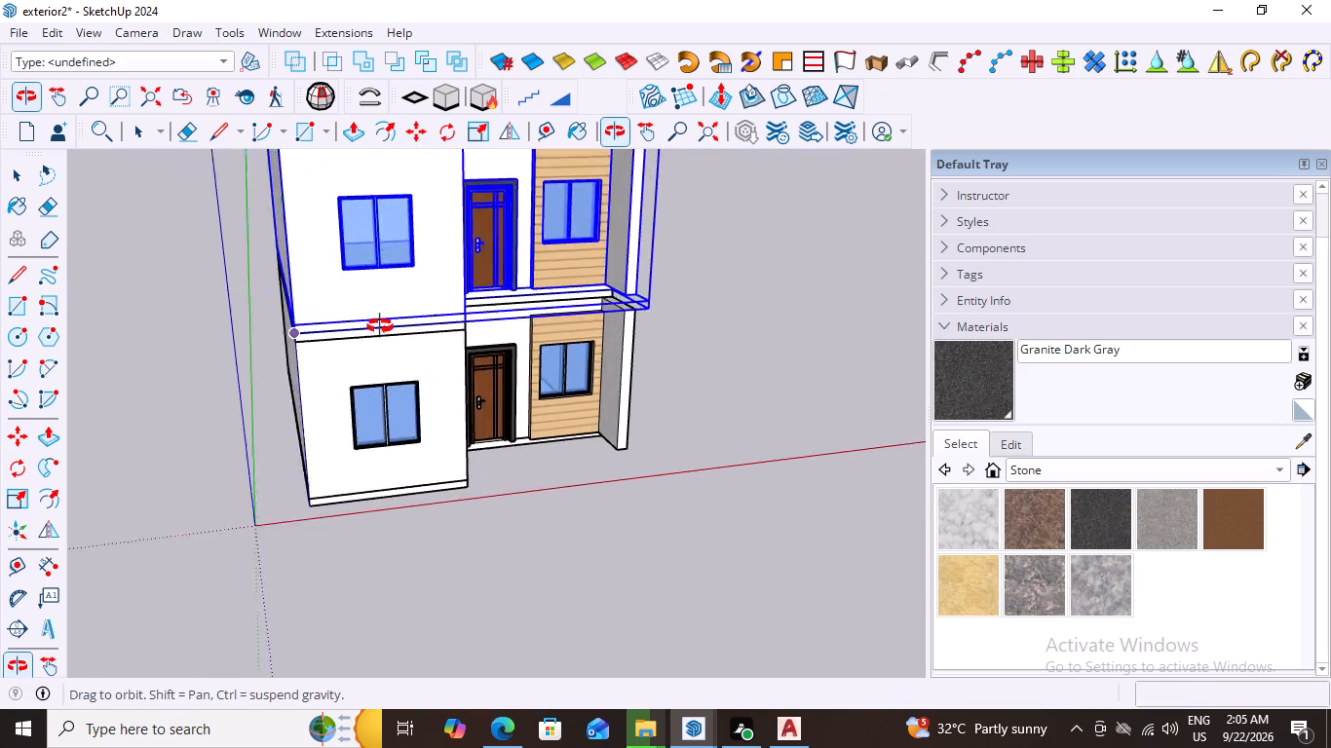
{"action": "middle_click_drag", "start_coordinate": [380, 326], "coordinate": [404, 328]}
{"action": "scroll", "coordinate": [363, 344], "scroll_direction": "up", "scroll_amount": 13}
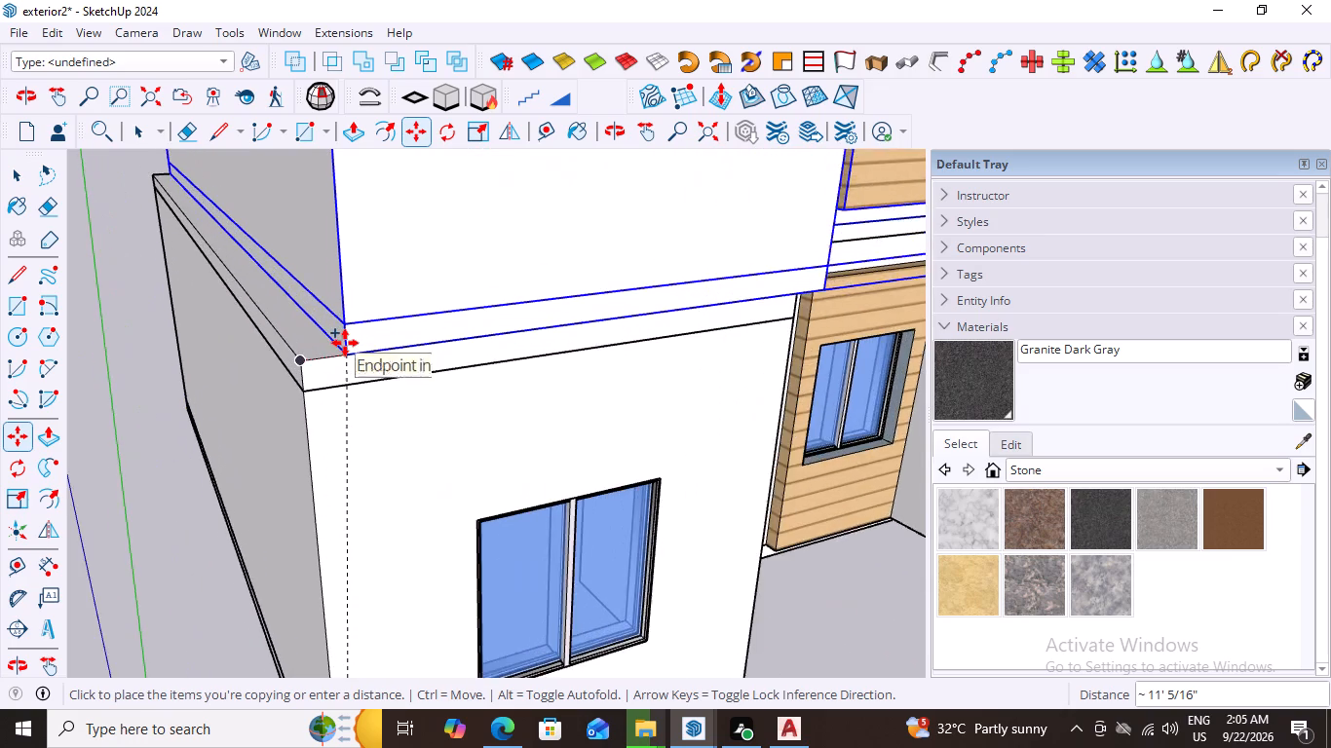
{"action": "scroll", "coordinate": [345, 343], "scroll_direction": "up", "scroll_amount": 1}
{"action": "left_click", "coordinate": [299, 364]}
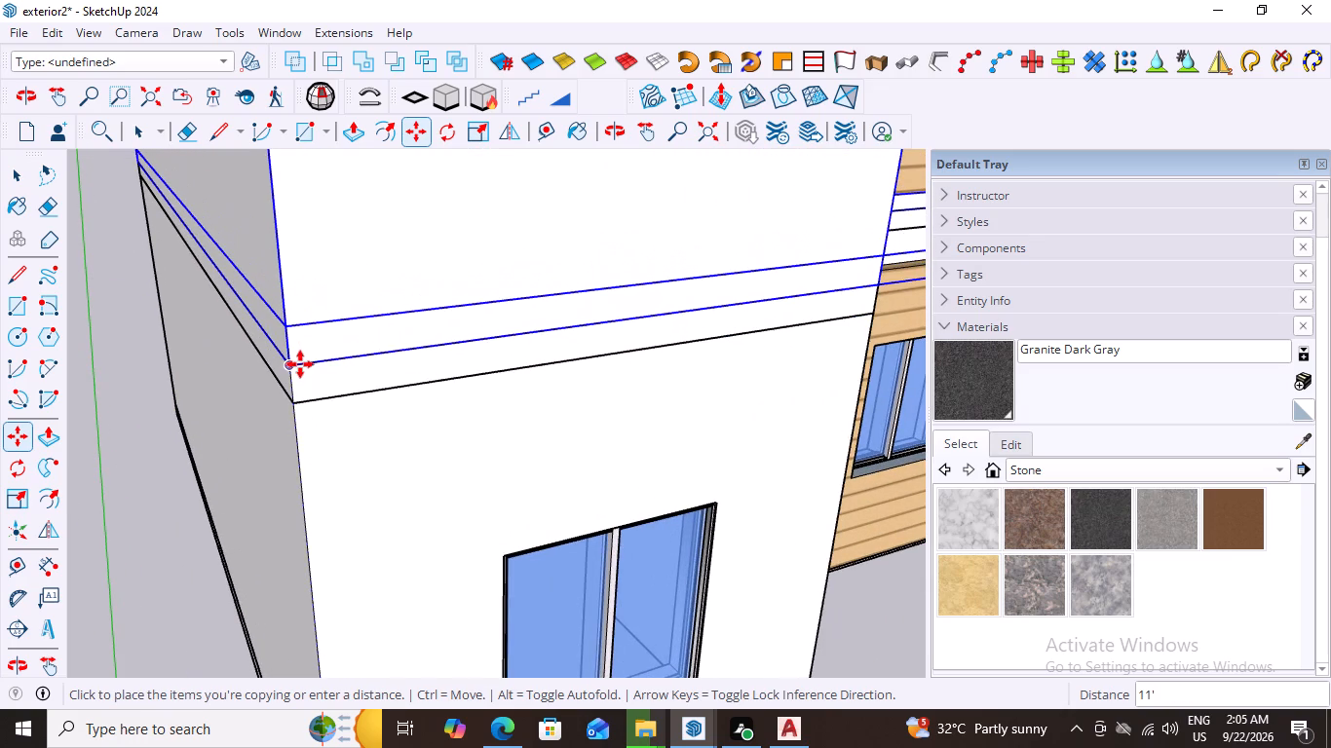
{"action": "key", "text": "space"}
{"action": "scroll", "coordinate": [262, 341], "scroll_direction": "down", "scroll_amount": 15}
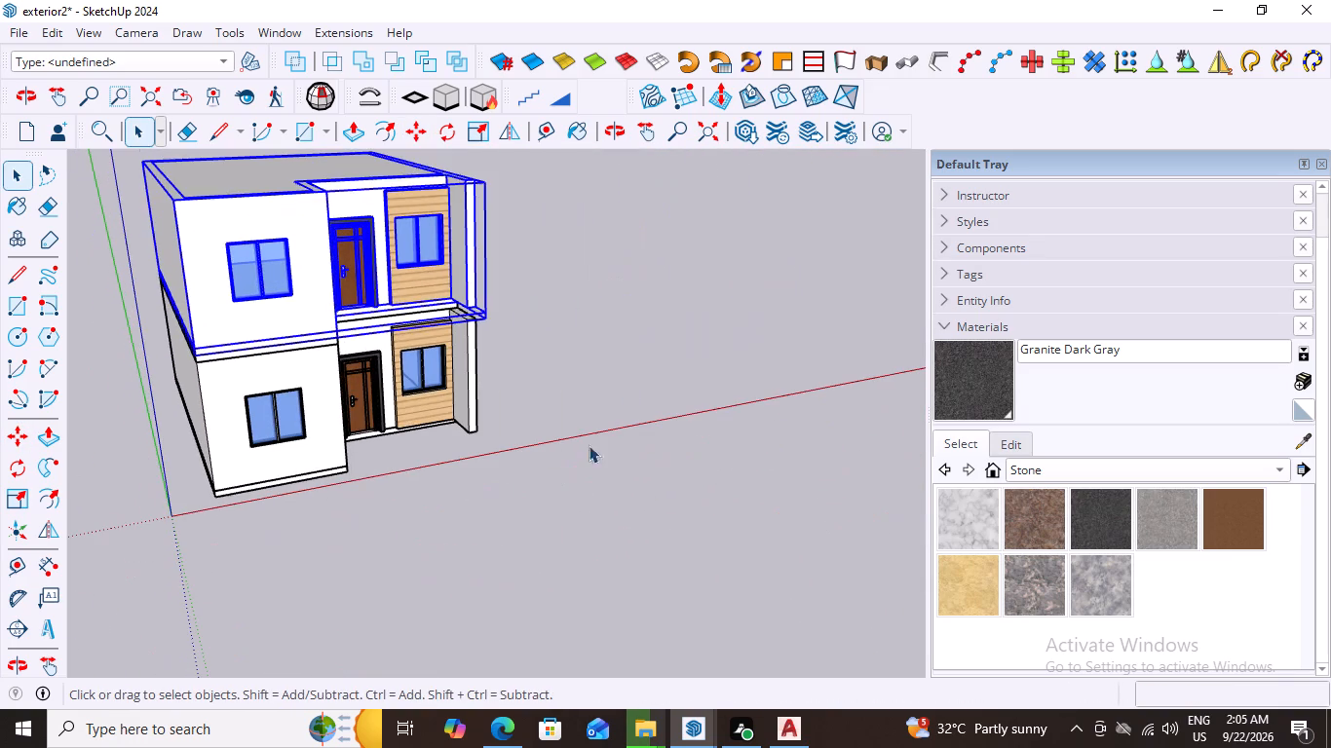
{"action": "left_click", "coordinate": [598, 315]}
Examine the two-storey house from the front and both sides, focusing on the slab joint between the storeys.
{"action": "middle_click_drag", "start_coordinate": [599, 340], "coordinate": [508, 300]}
{"action": "scroll", "coordinate": [514, 297], "scroll_direction": "down", "scroll_amount": 2}
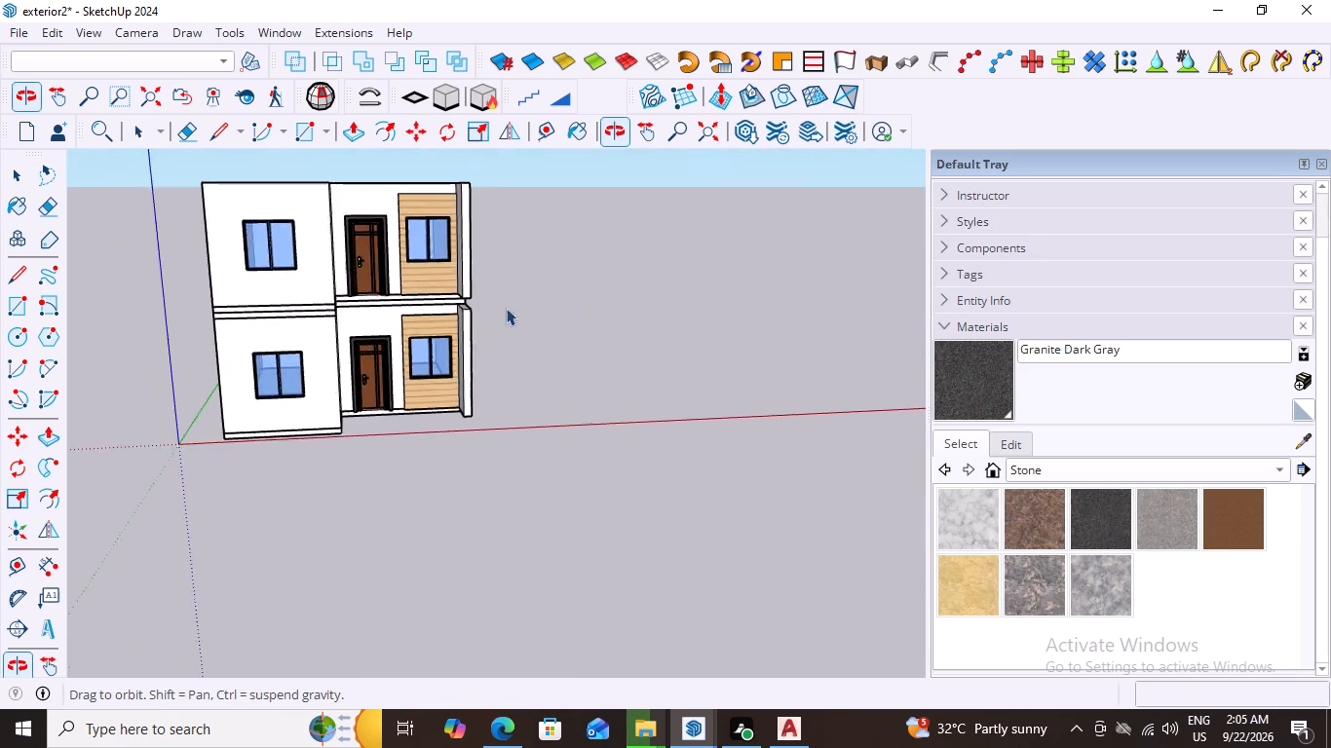
{"action": "scroll", "coordinate": [506, 308], "scroll_direction": "down", "scroll_amount": 4}
{"action": "middle_click_drag", "start_coordinate": [555, 293], "coordinate": [505, 325]}
{"action": "scroll", "coordinate": [450, 346], "scroll_direction": "up", "scroll_amount": 10}
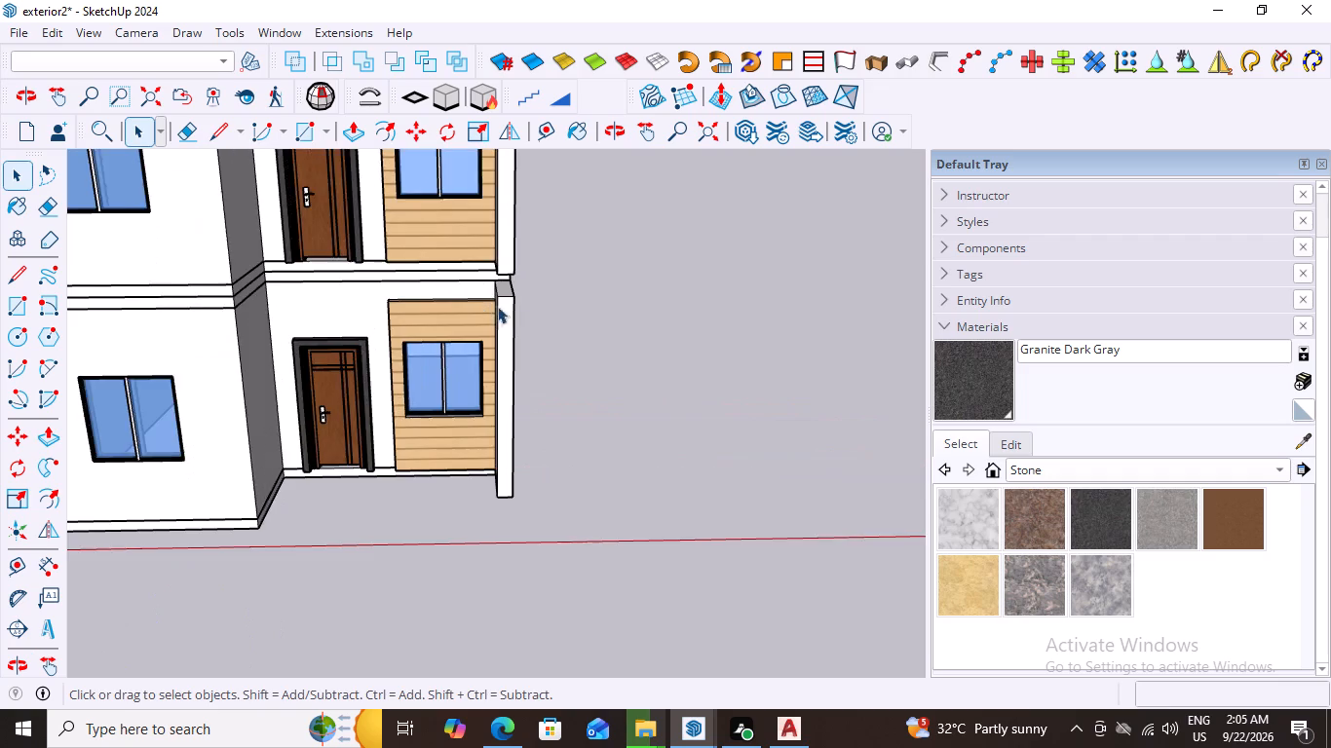
{"action": "middle_click_drag", "start_coordinate": [546, 319], "coordinate": [654, 315]}
{"action": "scroll", "coordinate": [654, 315], "scroll_direction": "up", "scroll_amount": 2}
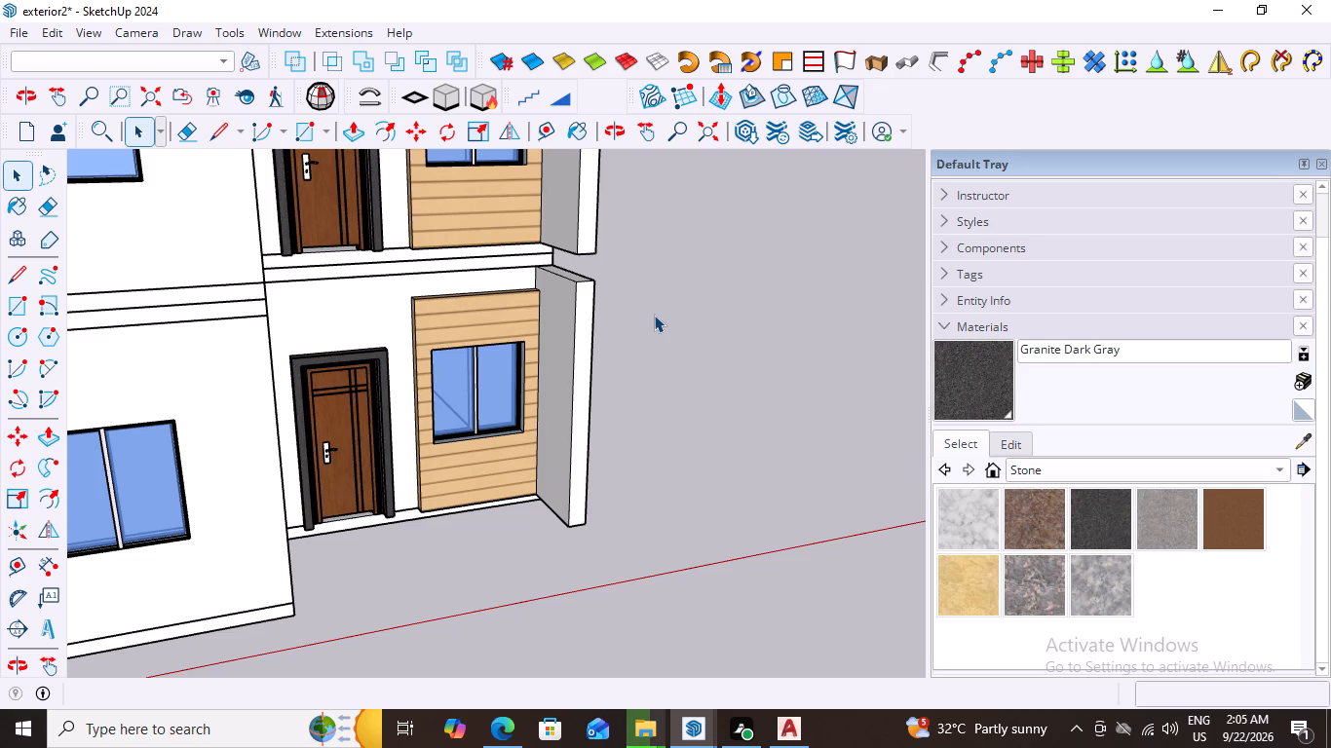
{"action": "scroll", "coordinate": [444, 197], "scroll_direction": "down", "scroll_amount": 8}
{"action": "middle_click_drag", "start_coordinate": [322, 265], "coordinate": [382, 280]}
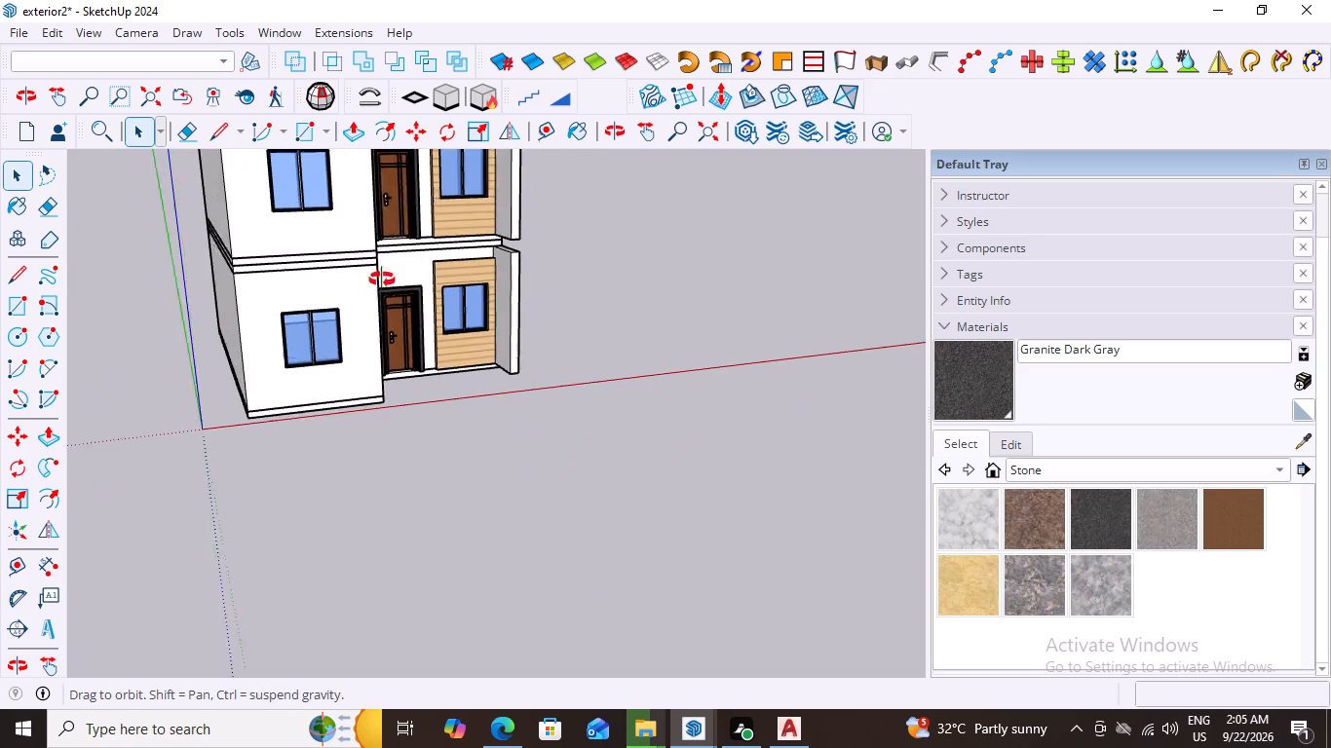
{"action": "middle_click_drag", "start_coordinate": [382, 280], "coordinate": [151, 266]}
{"action": "scroll", "coordinate": [270, 255], "scroll_direction": "up", "scroll_amount": 1}
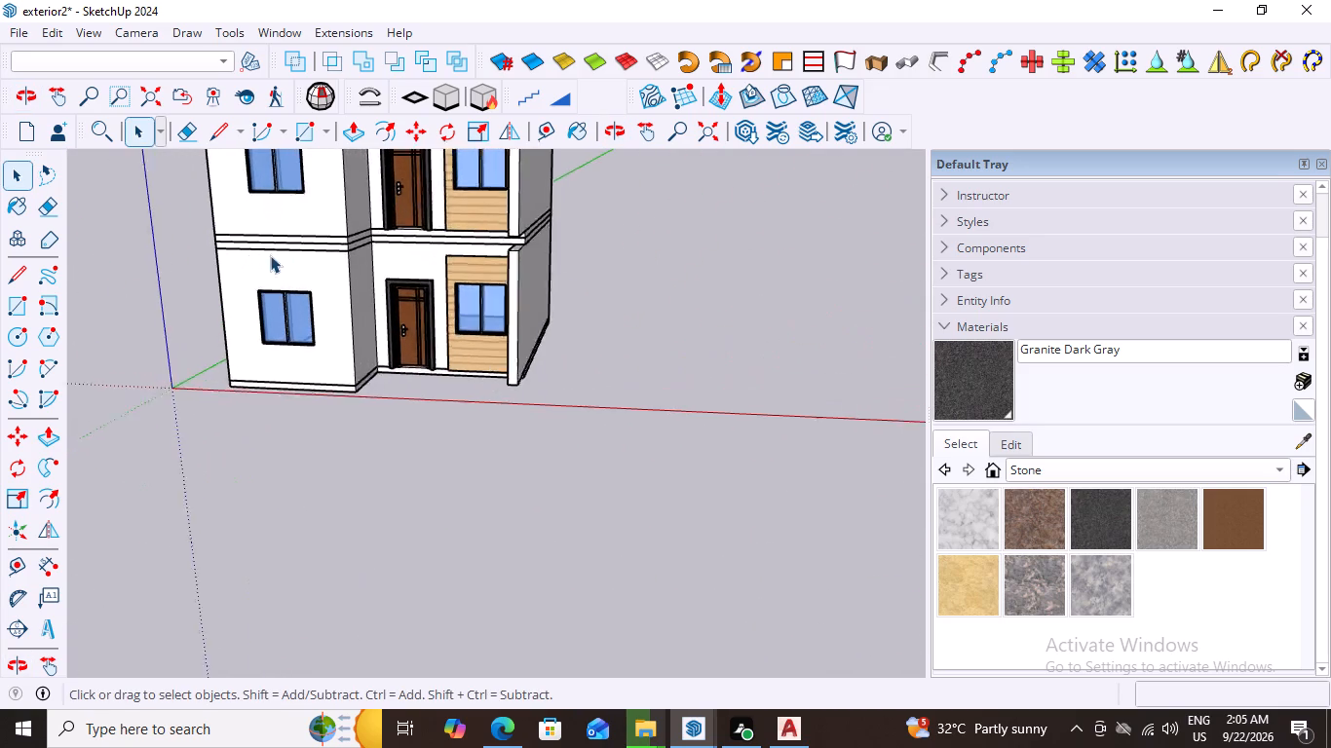
{"action": "scroll", "coordinate": [270, 255], "scroll_direction": "up", "scroll_amount": 6}
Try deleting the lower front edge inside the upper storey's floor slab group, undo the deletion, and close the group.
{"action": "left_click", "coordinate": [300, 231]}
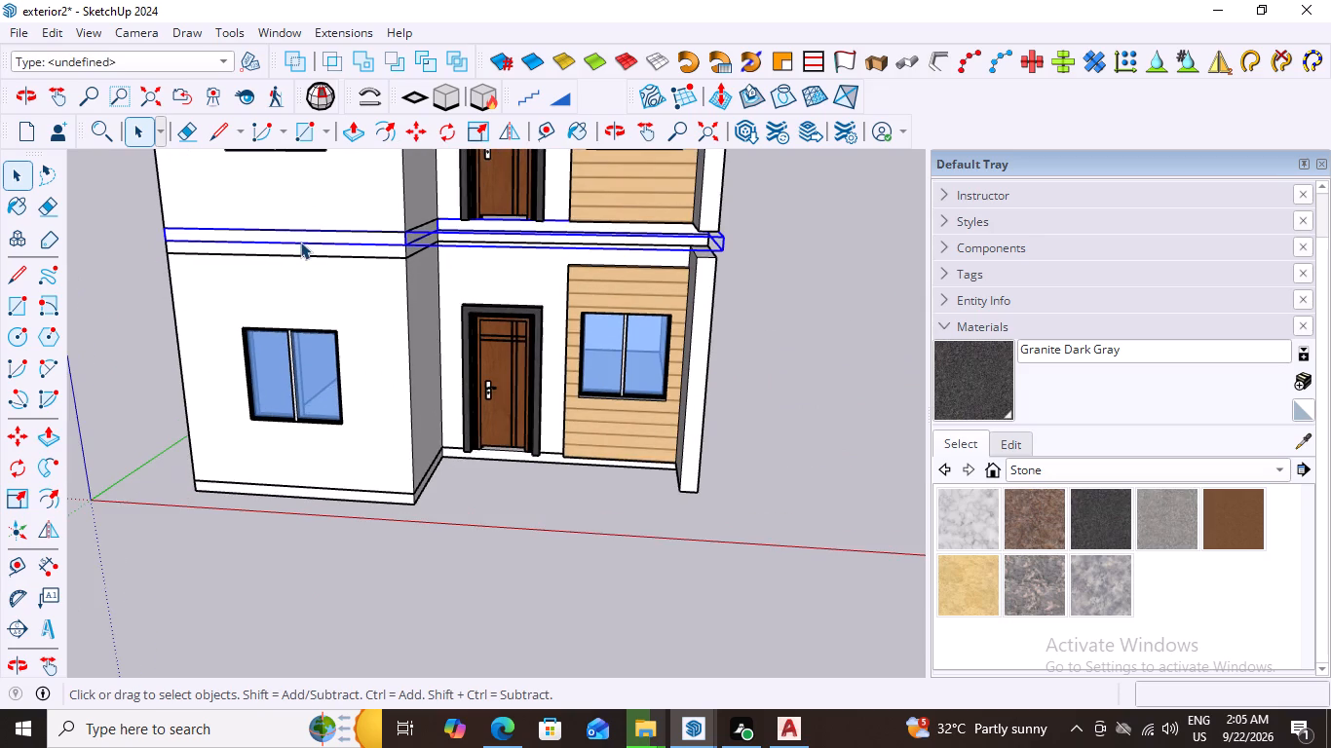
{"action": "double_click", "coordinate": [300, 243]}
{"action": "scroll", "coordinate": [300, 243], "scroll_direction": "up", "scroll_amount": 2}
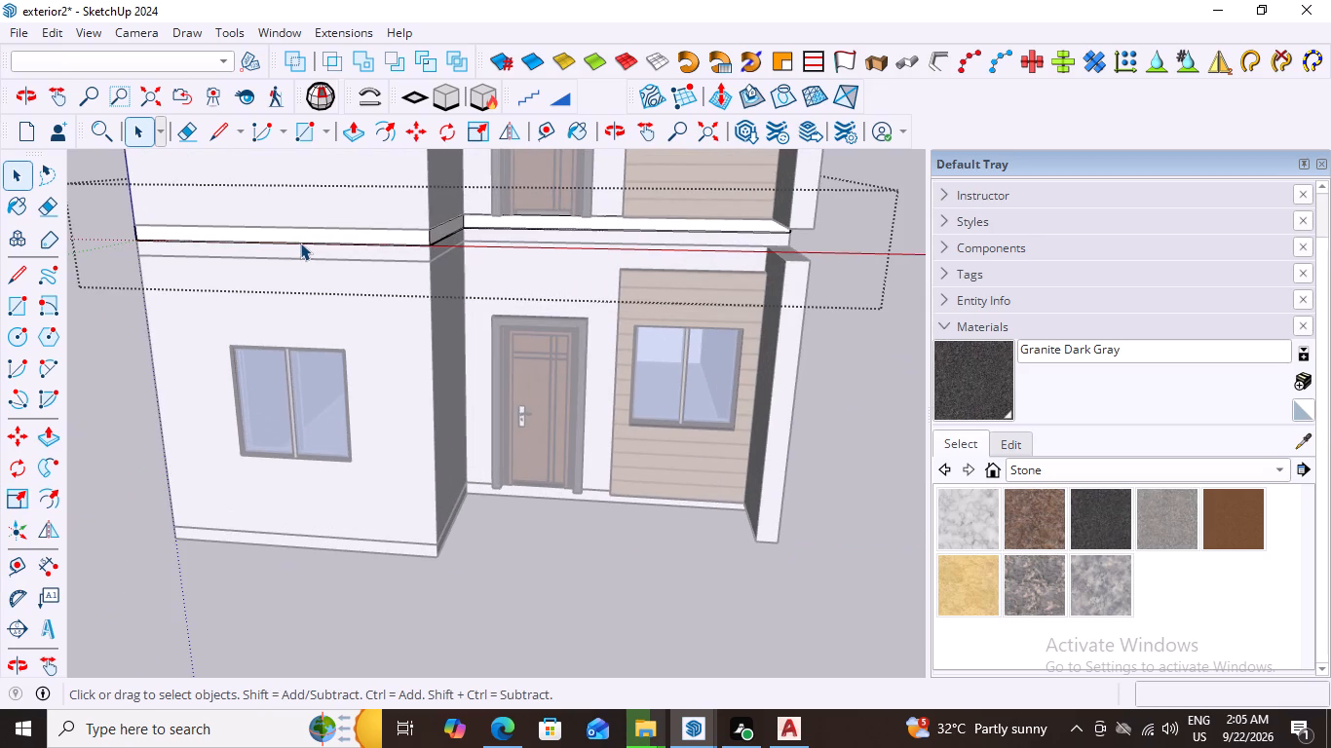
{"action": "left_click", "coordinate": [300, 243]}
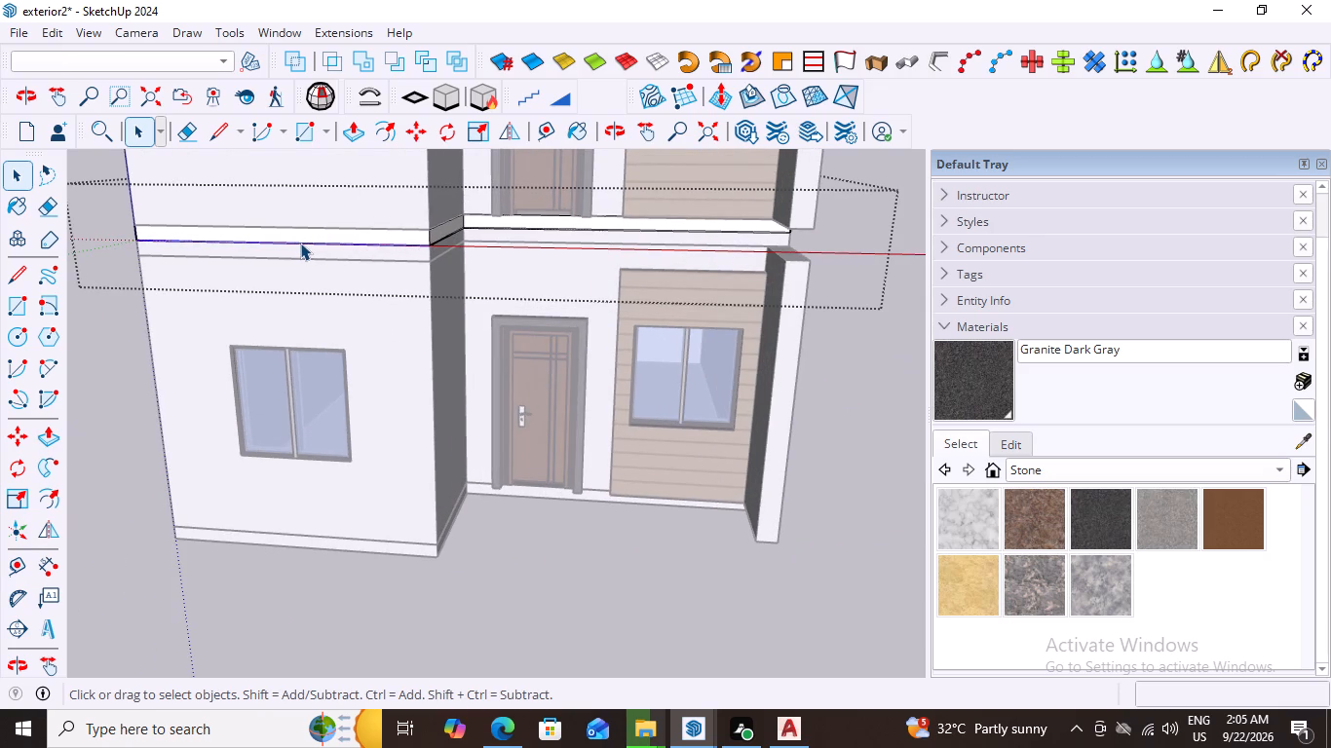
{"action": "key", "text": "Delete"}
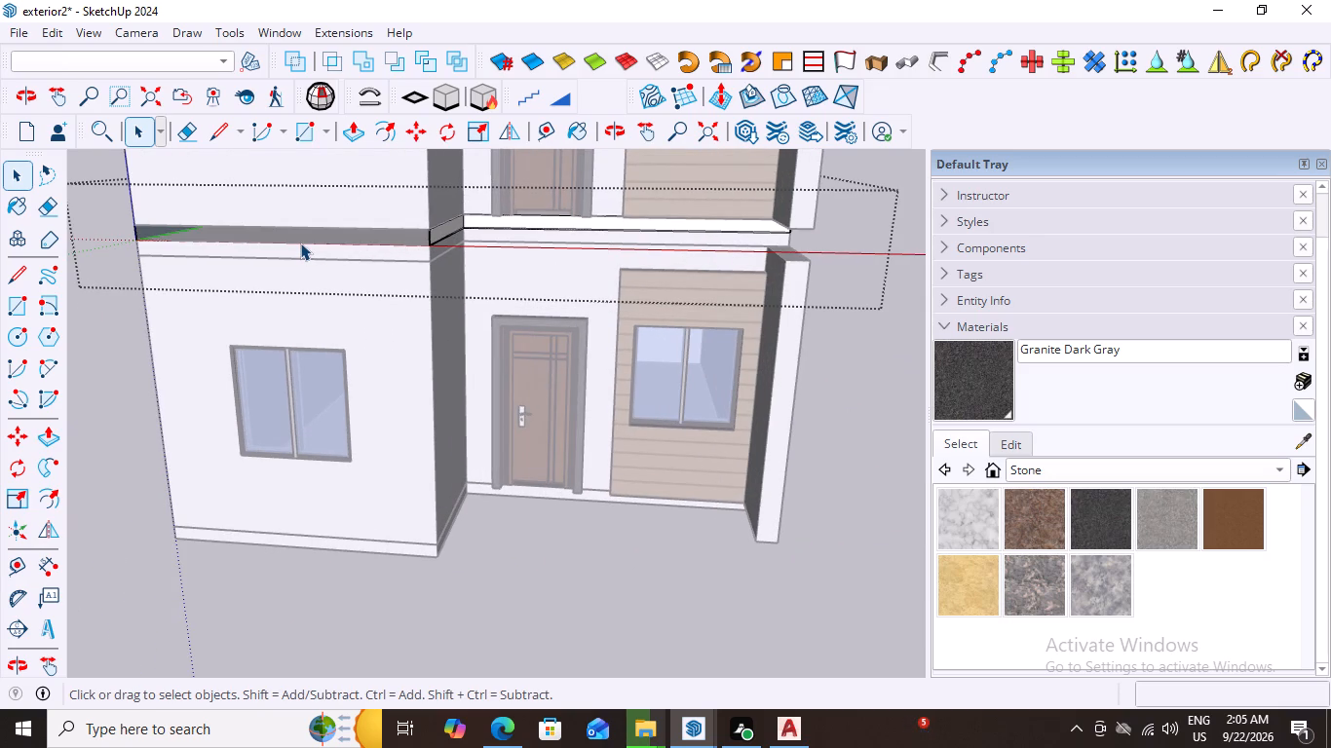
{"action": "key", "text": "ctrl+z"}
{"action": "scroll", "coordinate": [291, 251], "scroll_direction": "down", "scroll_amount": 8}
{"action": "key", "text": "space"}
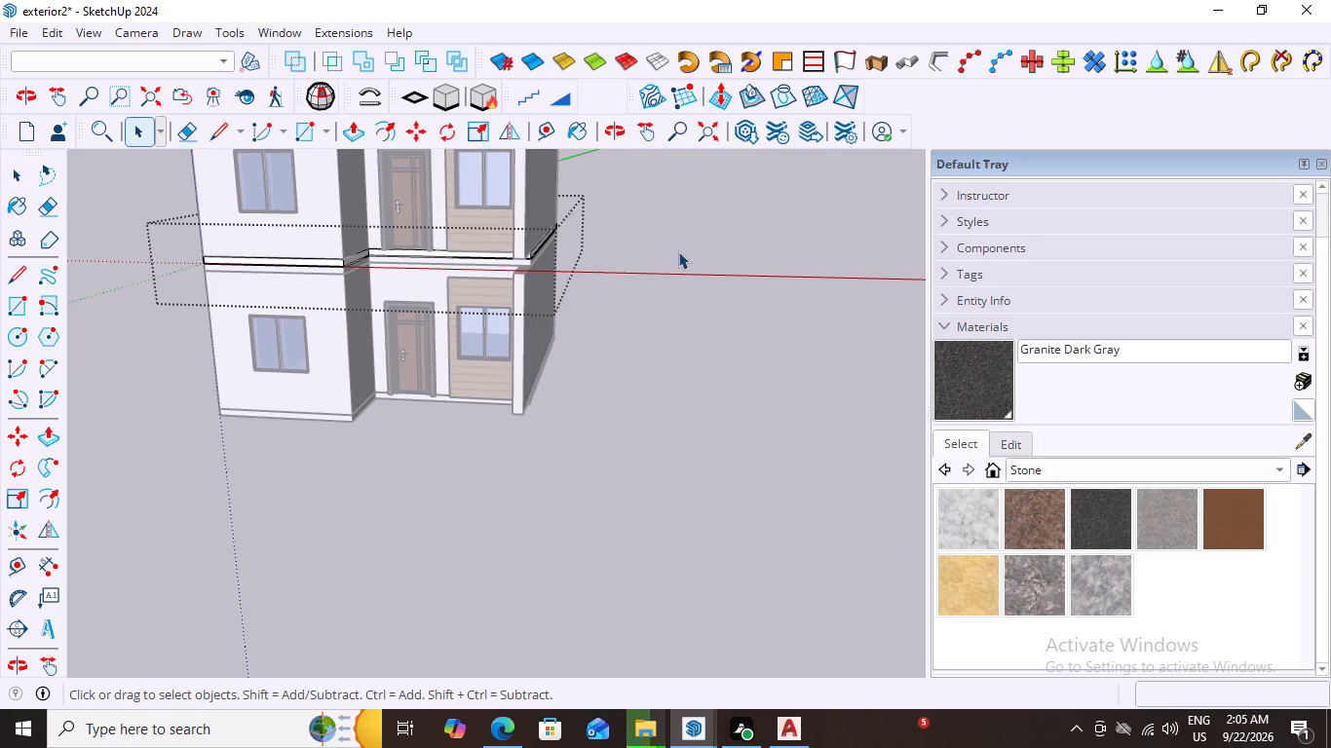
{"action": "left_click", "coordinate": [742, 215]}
Examine the slabs between the two storeys around the entrance recess and the projecting side wall, from the front and side.
{"action": "middle_click_drag", "start_coordinate": [491, 255], "coordinate": [602, 256]}
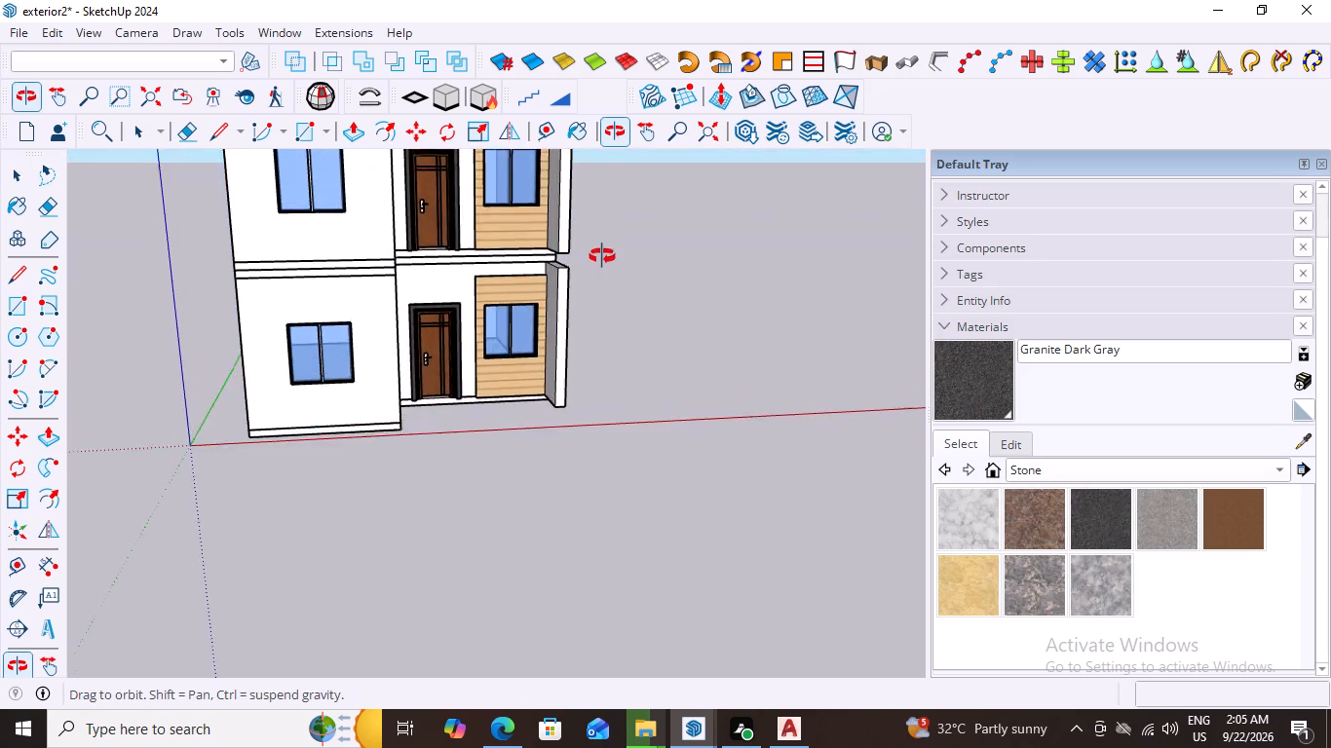
{"action": "middle_click_drag", "start_coordinate": [602, 256], "coordinate": [602, 270]}
{"action": "scroll", "coordinate": [602, 270], "scroll_direction": "down", "scroll_amount": 1}
{"action": "scroll", "coordinate": [497, 243], "scroll_direction": "up", "scroll_amount": 11}
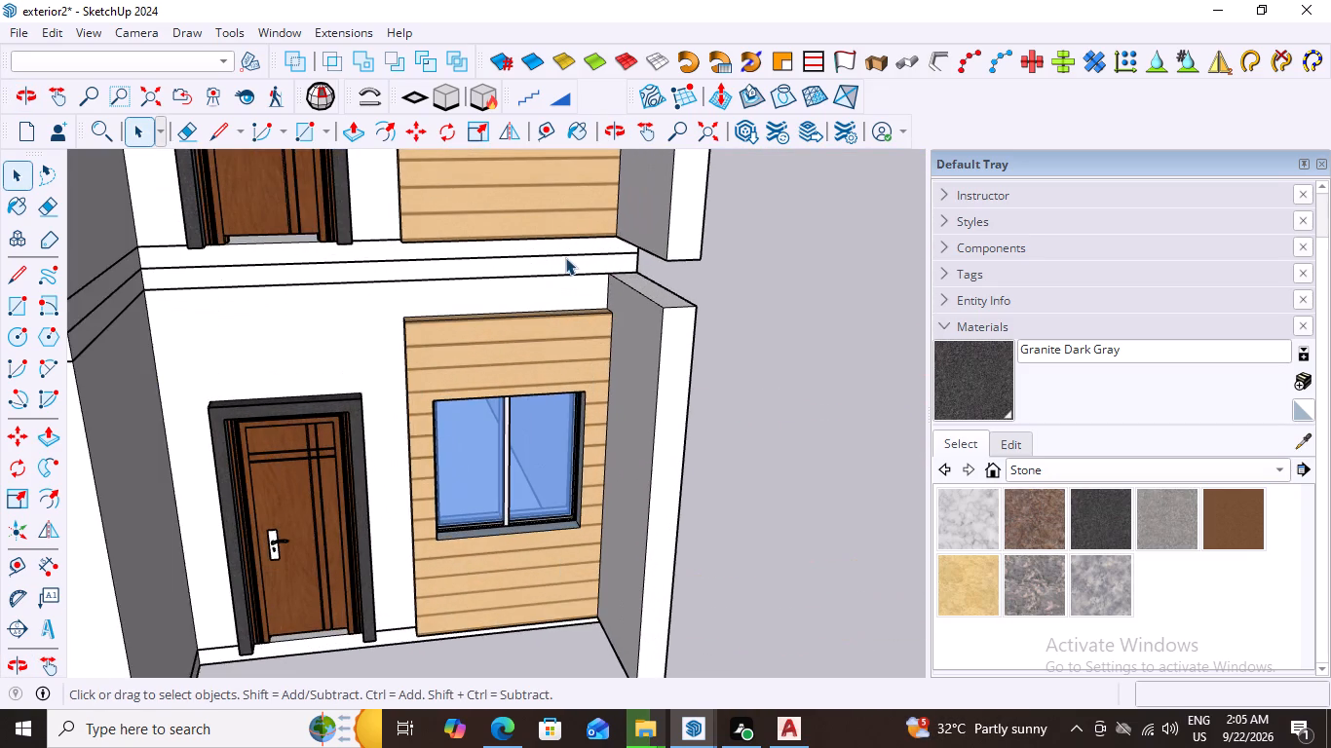
{"action": "scroll", "coordinate": [565, 257], "scroll_direction": "up", "scroll_amount": 4}
{"action": "scroll", "coordinate": [565, 257], "scroll_direction": "down", "scroll_amount": 15}
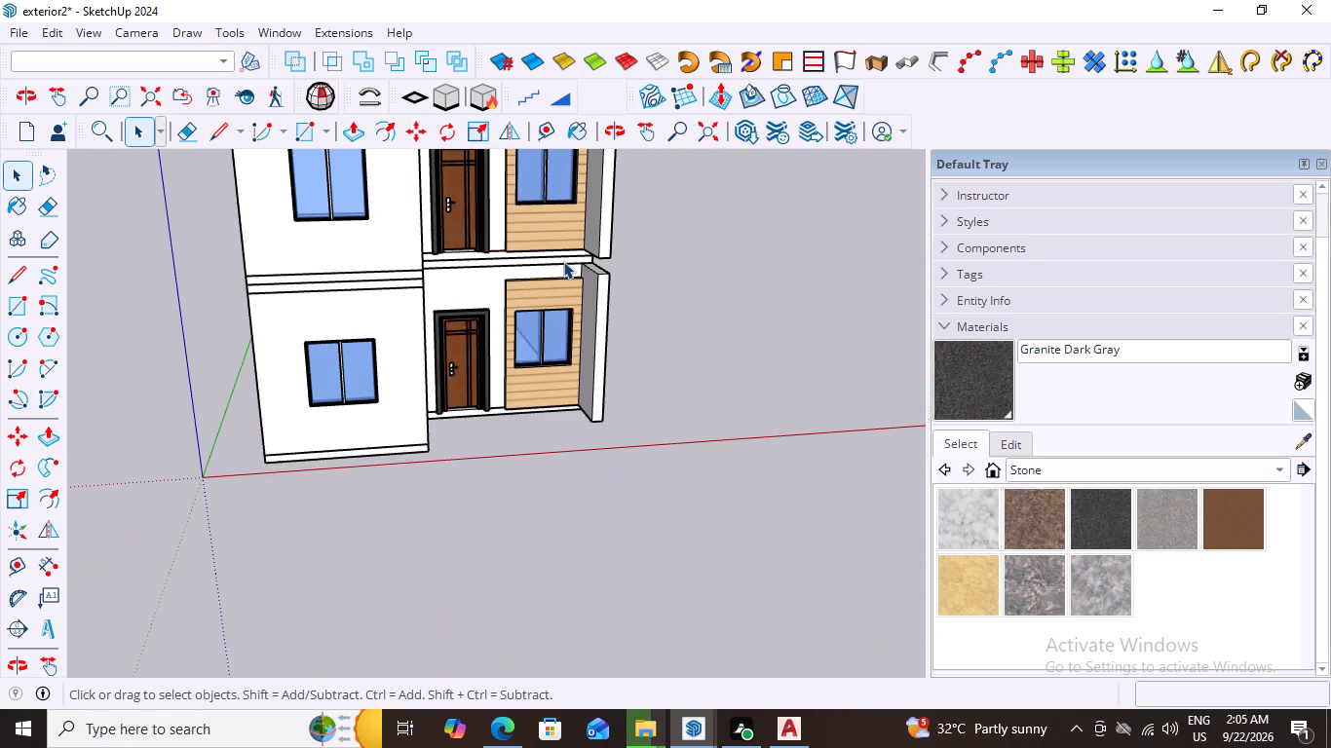
{"action": "scroll", "coordinate": [563, 261], "scroll_direction": "down", "scroll_amount": 5}
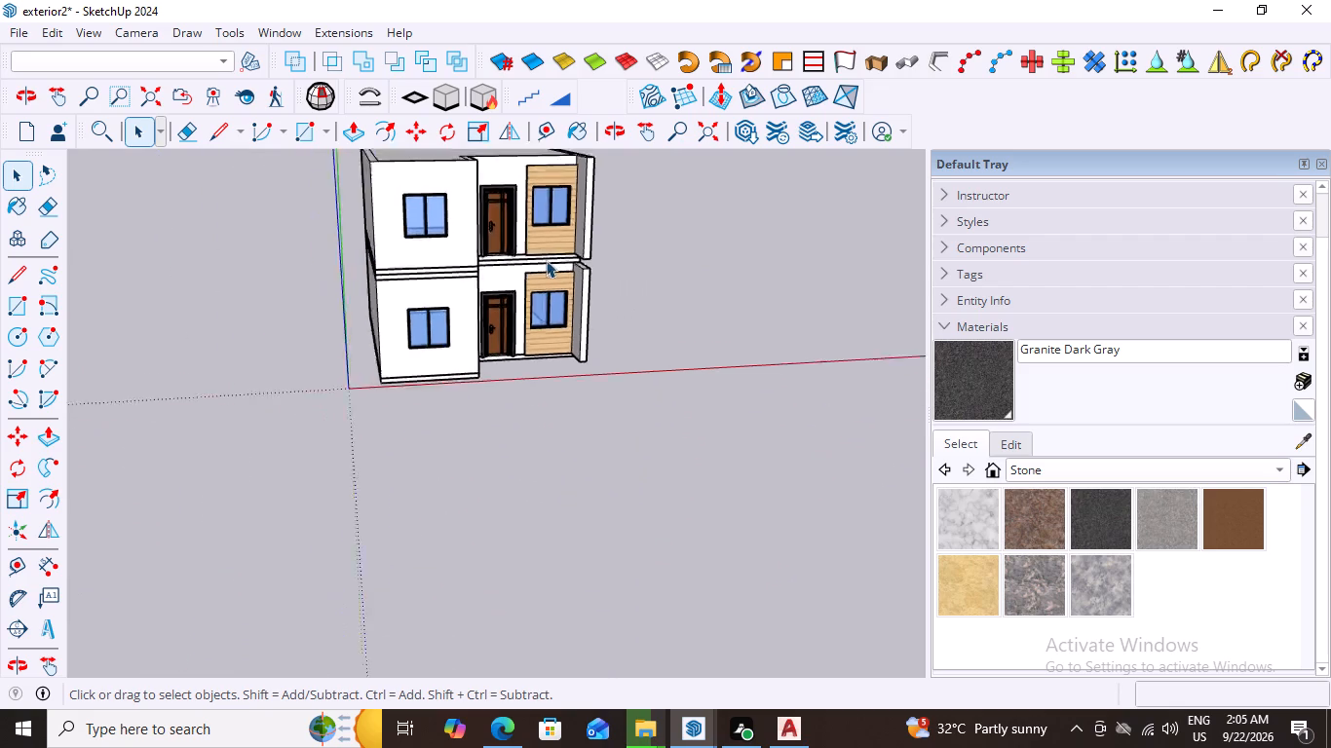
{"action": "scroll", "coordinate": [546, 260], "scroll_direction": "down", "scroll_amount": 2}
{"action": "middle_click_drag", "start_coordinate": [723, 257], "coordinate": [168, 206]}
{"action": "scroll", "coordinate": [551, 240], "scroll_direction": "up", "scroll_amount": 10}
{"action": "scroll", "coordinate": [313, 257], "scroll_direction": "up", "scroll_amount": 1}
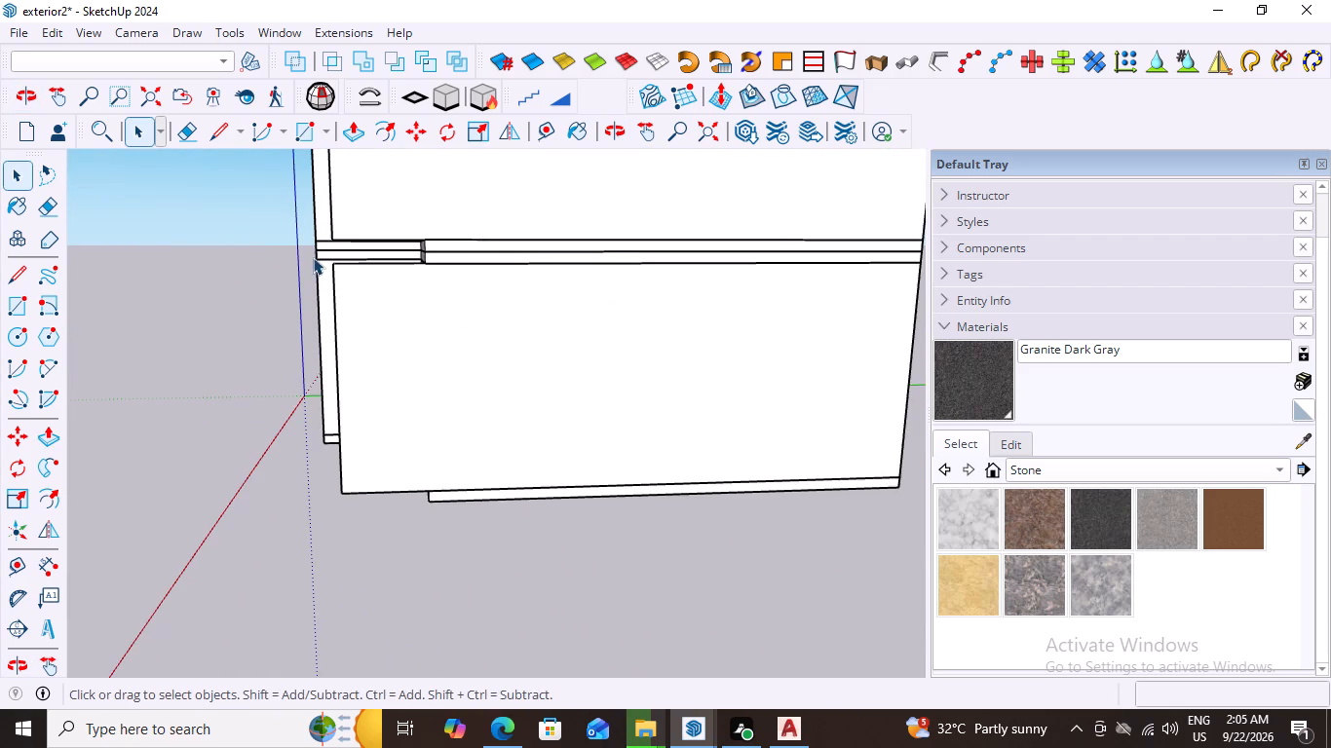
{"action": "scroll", "coordinate": [313, 257], "scroll_direction": "up", "scroll_amount": 1}
{"action": "scroll", "coordinate": [293, 243], "scroll_direction": "down", "scroll_amount": 14}
{"action": "middle_click_drag", "start_coordinate": [198, 259], "coordinate": [502, 343]}
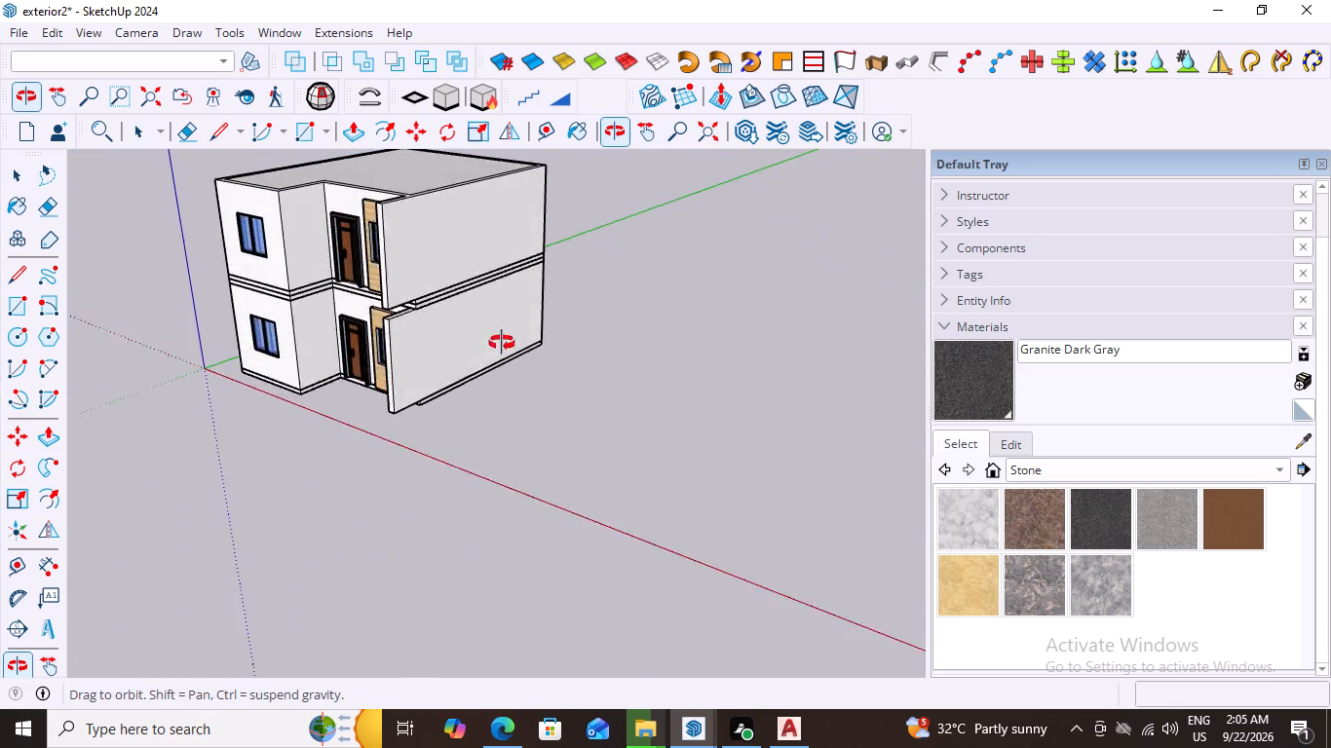
{"action": "middle_click_drag", "start_coordinate": [502, 343], "coordinate": [620, 301]}
{"action": "scroll", "coordinate": [427, 238], "scroll_direction": "up", "scroll_amount": 2}
{"action": "middle_click_drag", "start_coordinate": [506, 258], "coordinate": [592, 288]}
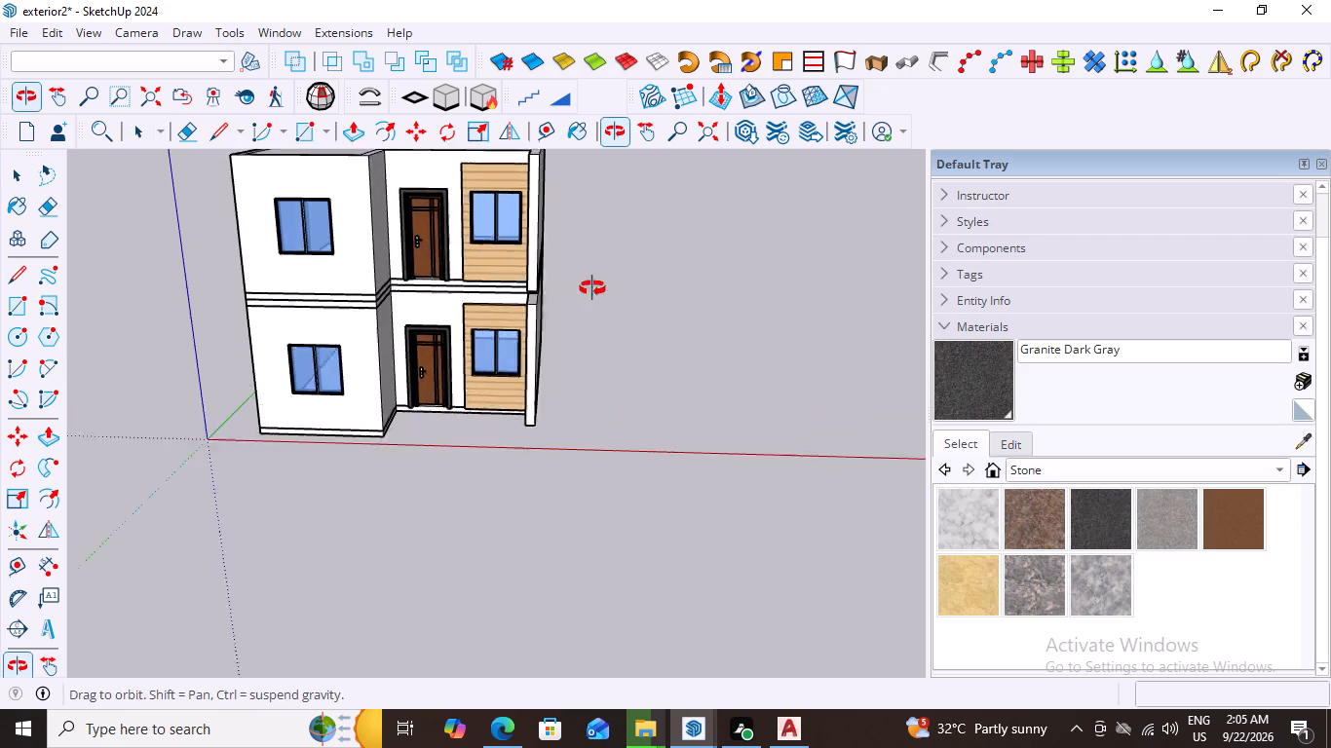
{"action": "middle_click_drag", "start_coordinate": [592, 288], "coordinate": [616, 298]}
{"action": "scroll", "coordinate": [483, 211], "scroll_direction": "up", "scroll_amount": 2}
{"action": "scroll", "coordinate": [459, 243], "scroll_direction": "down", "scroll_amount": 10}
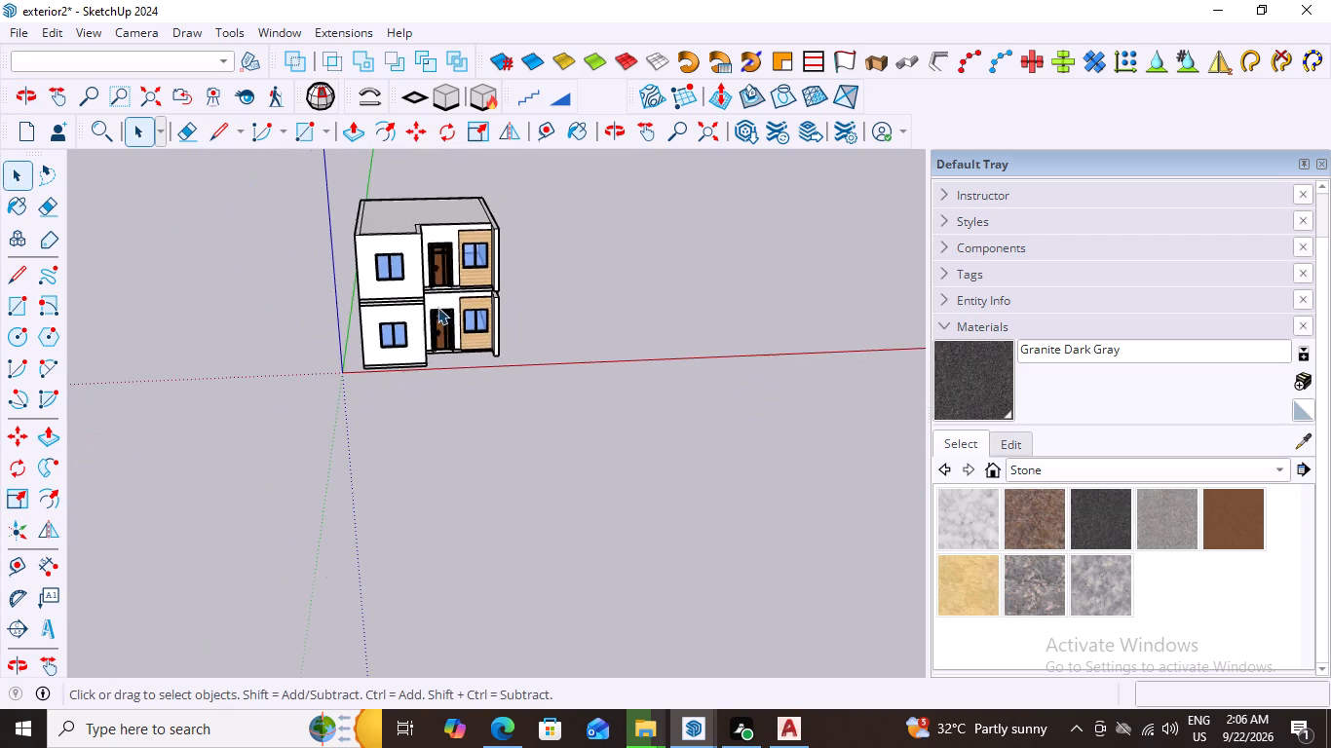
Undo the upward copy of the walls and floor slab, leaving only the ground floor with its roof slab.
{"action": "middle_click_drag", "start_coordinate": [429, 254], "coordinate": [427, 157]}
{"action": "scroll", "coordinate": [477, 250], "scroll_direction": "up", "scroll_amount": 9}
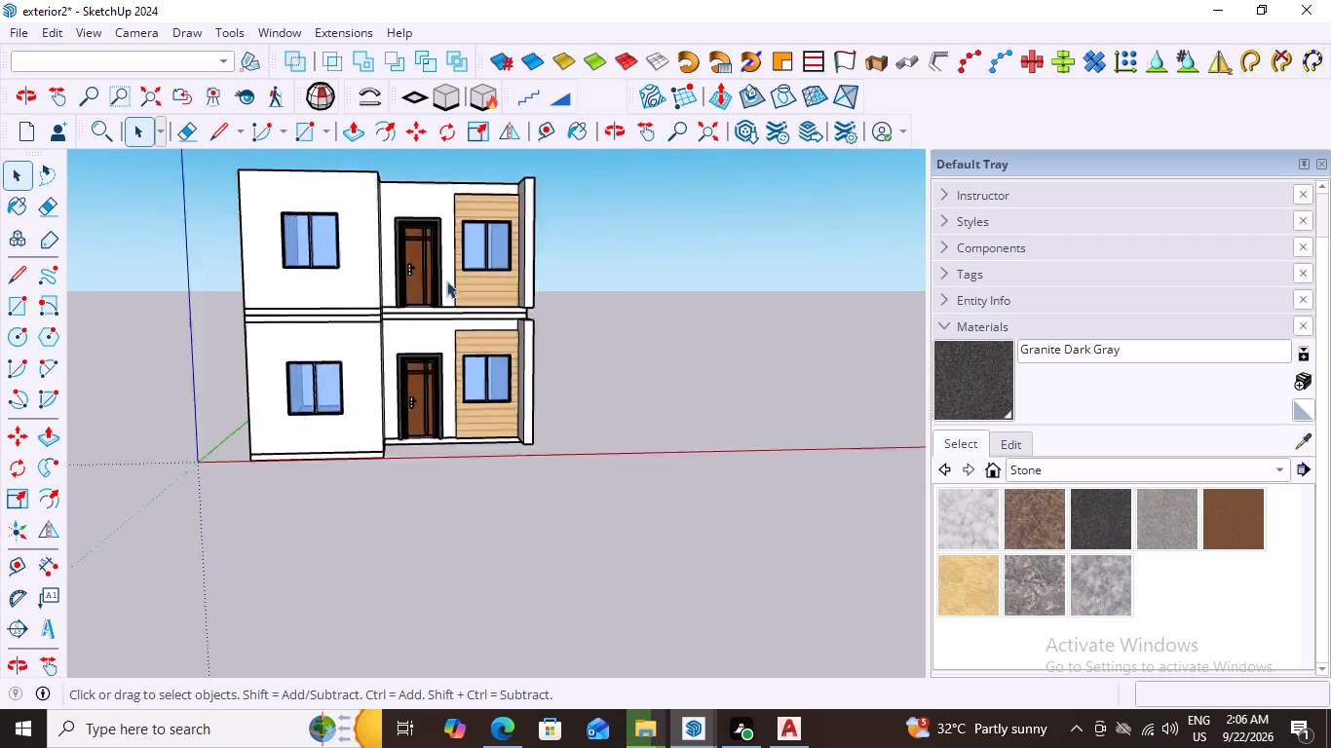
{"action": "scroll", "coordinate": [446, 280], "scroll_direction": "up", "scroll_amount": 2}
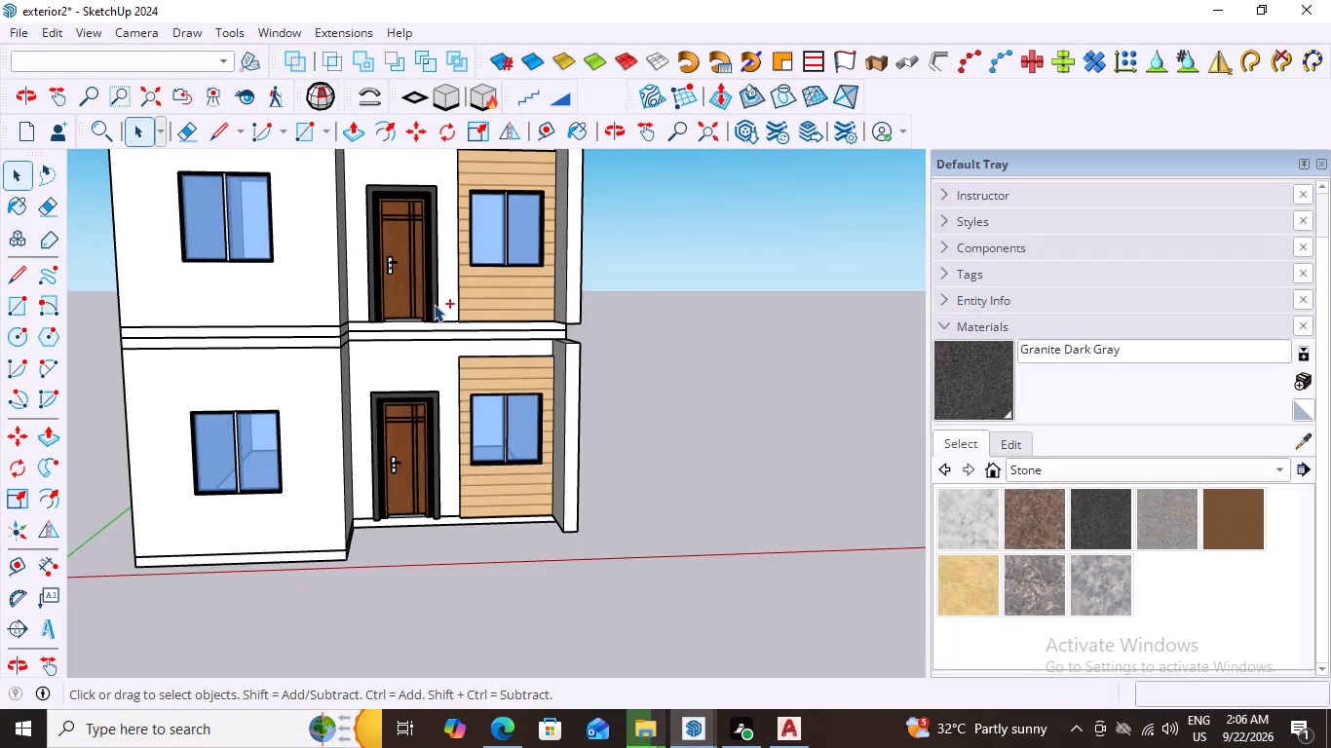
{"action": "key", "text": "ctrl+z"}
{"action": "key", "text": "ctrl+z"}
{"action": "key", "text": "ctrl+z"}
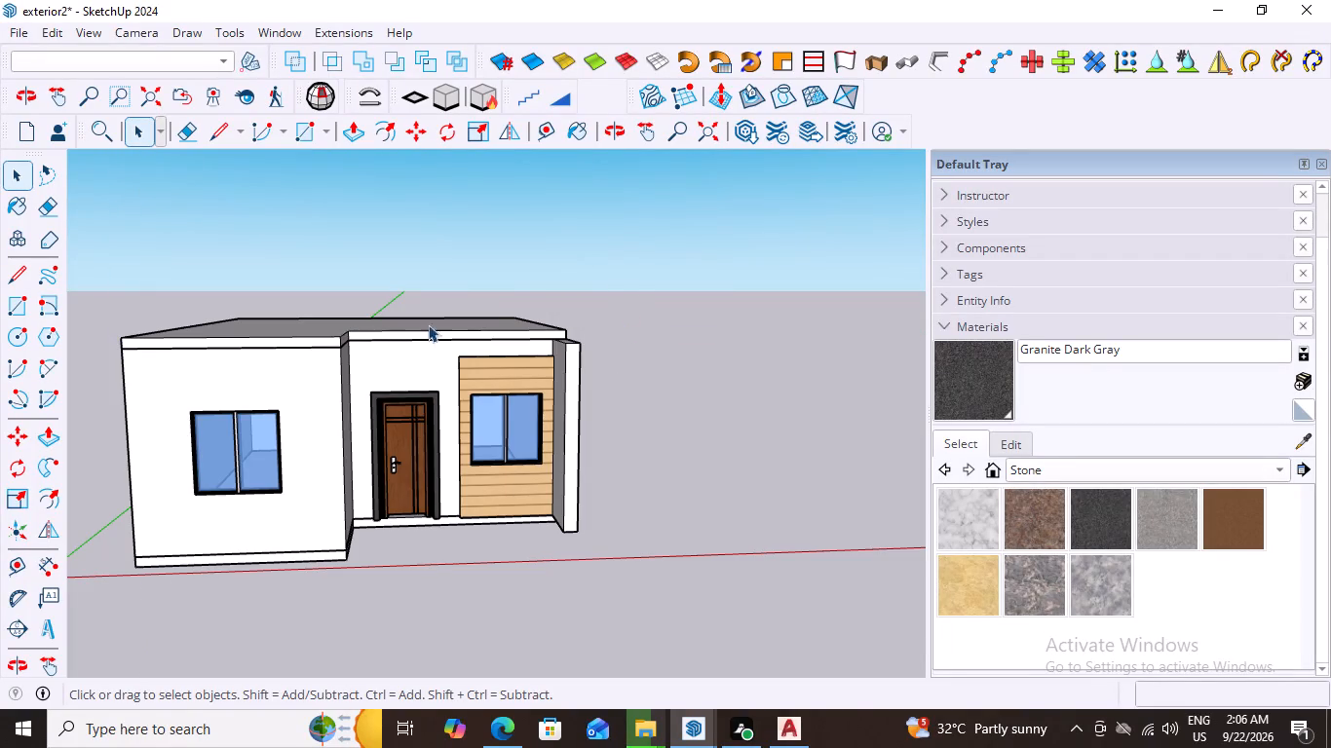
Copy only the house walls group 10' 6" straight up, from its lower front corner onto the roof slab's top corner.
{"action": "left_click", "coordinate": [335, 434]}
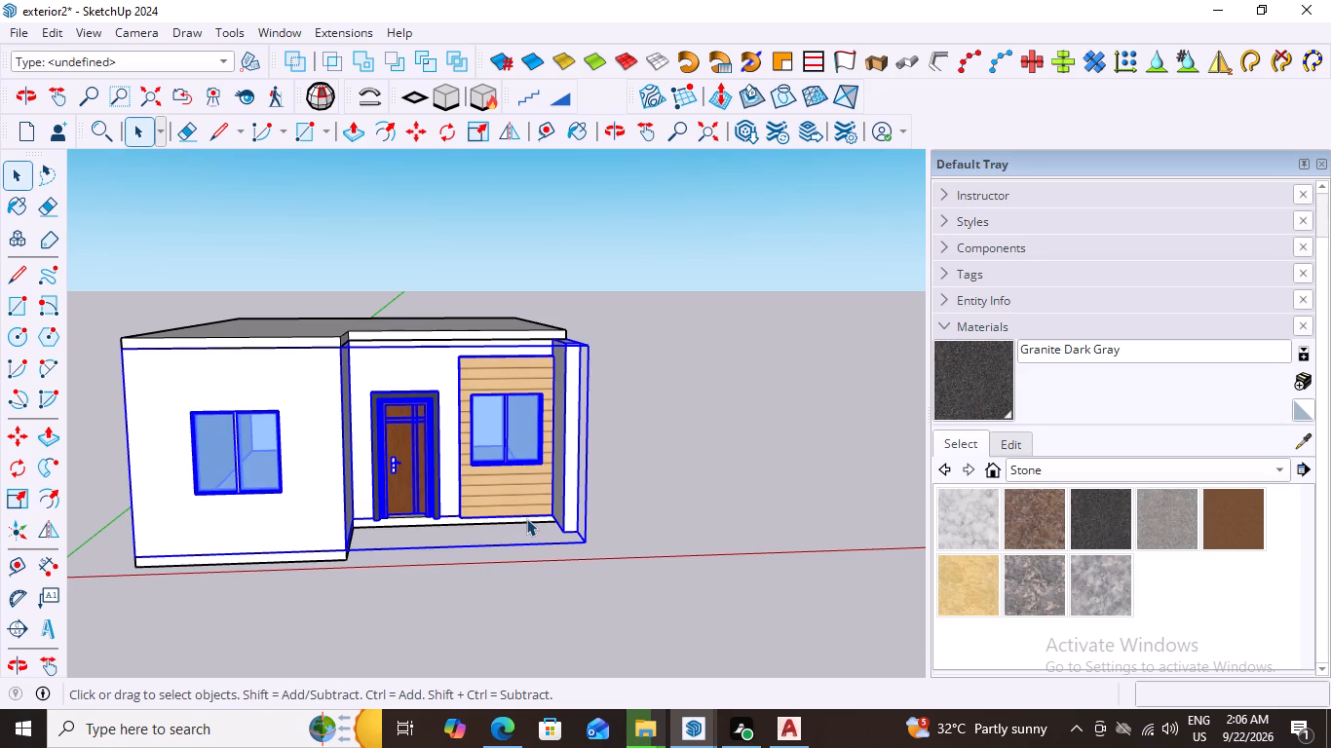
{"action": "key", "text": "m"}
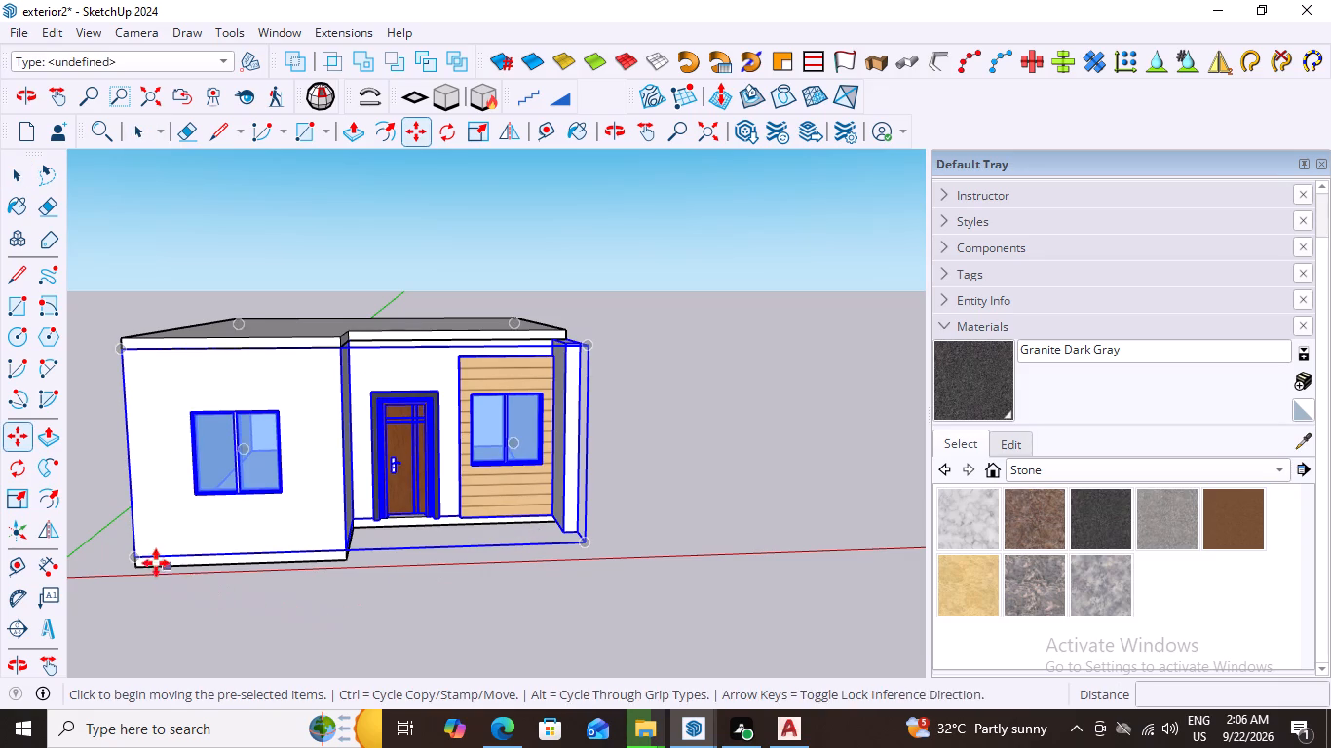
{"action": "left_click", "coordinate": [134, 557]}
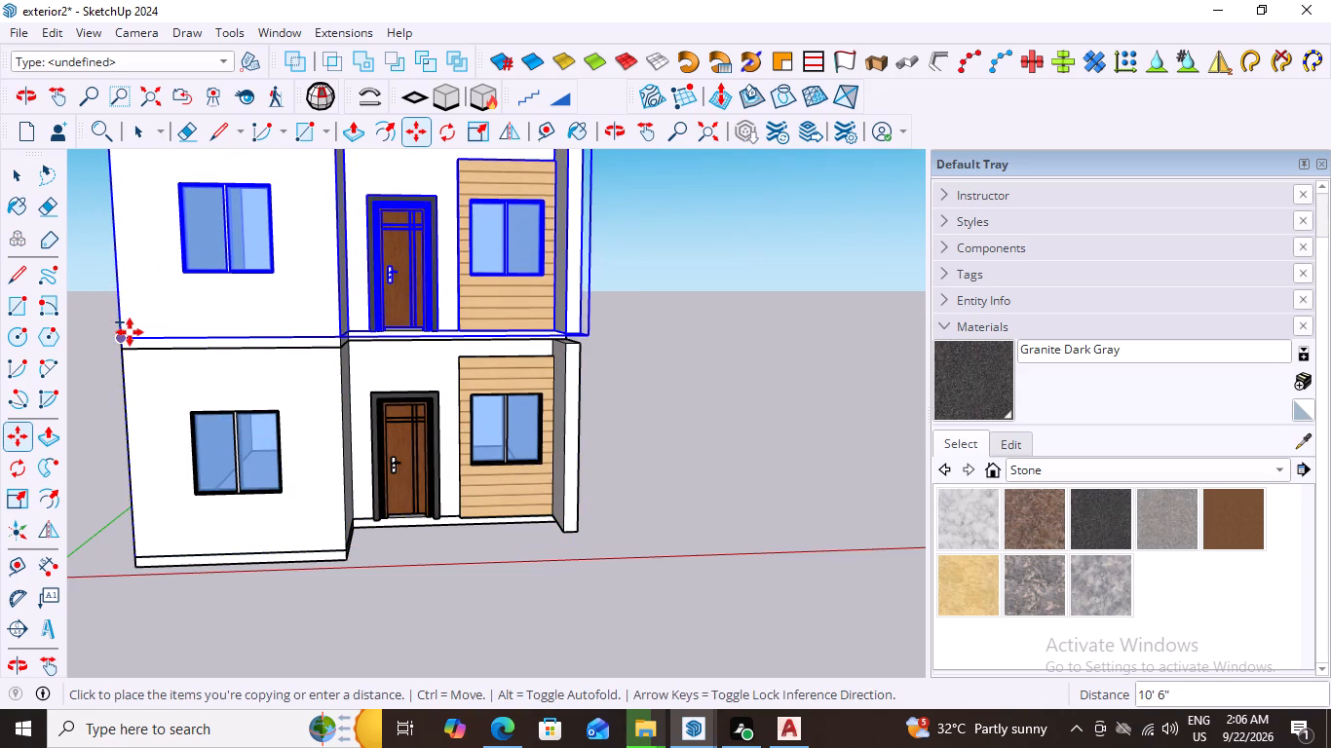
{"action": "middle_click_drag", "start_coordinate": [139, 332], "coordinate": [308, 338]}
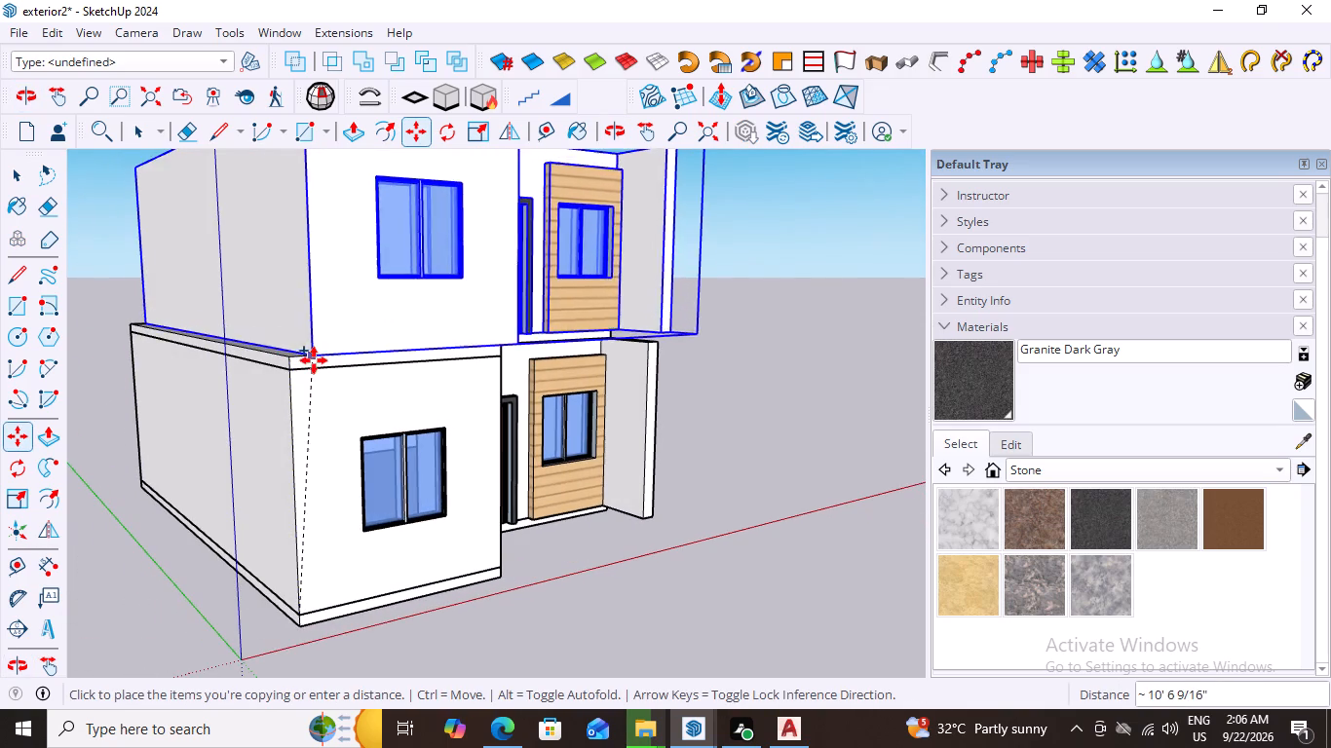
{"action": "scroll", "coordinate": [308, 355], "scroll_direction": "up", "scroll_amount": 11}
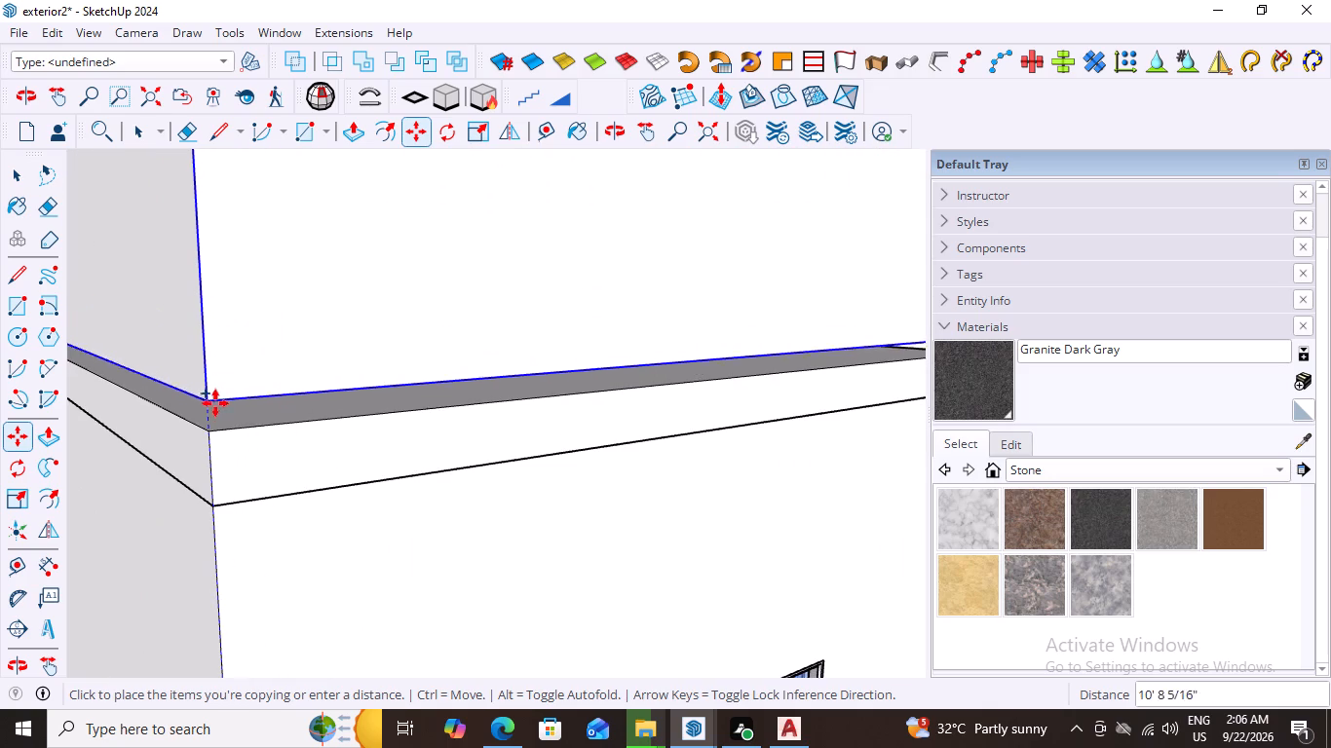
{"action": "left_click", "coordinate": [210, 428]}
{"action": "scroll", "coordinate": [76, 406], "scroll_direction": "down", "scroll_amount": 11}
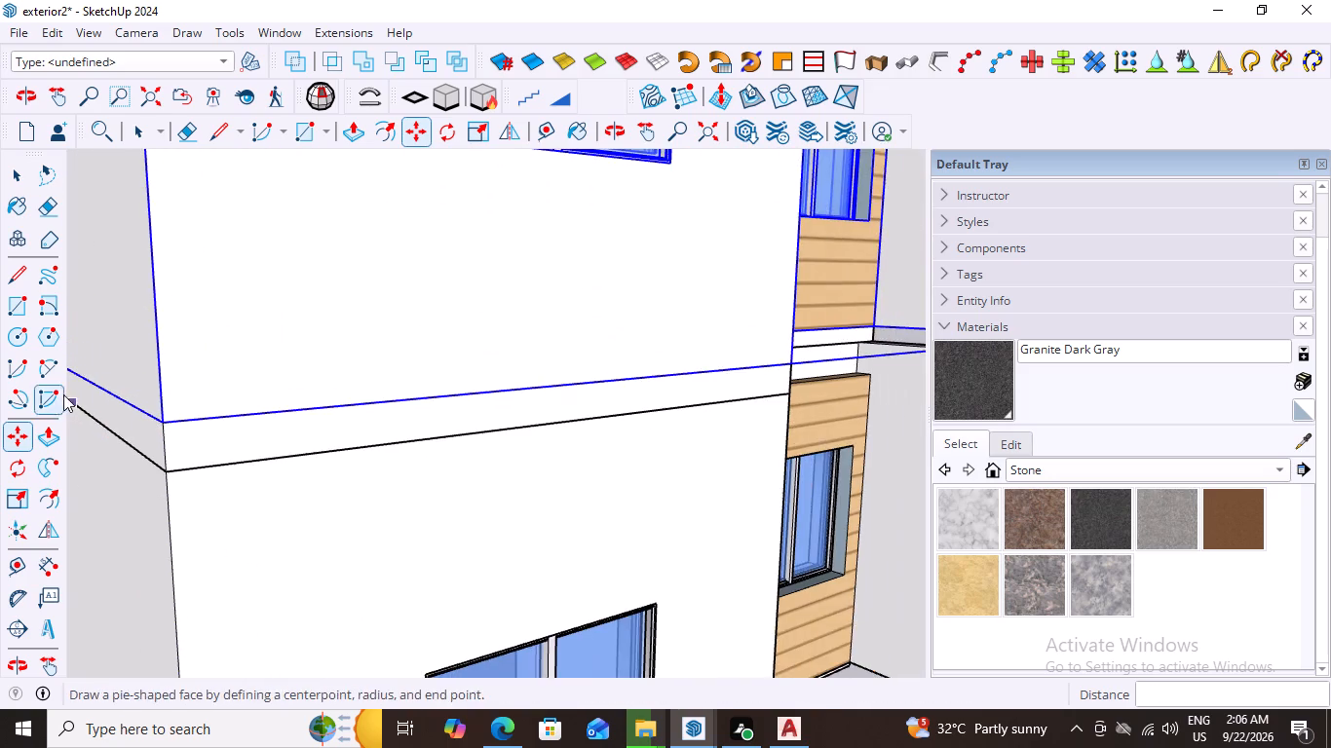
{"action": "scroll", "coordinate": [63, 394], "scroll_direction": "down", "scroll_amount": 19}
{"action": "key", "text": "space"}
{"action": "left_click", "coordinate": [729, 378]}
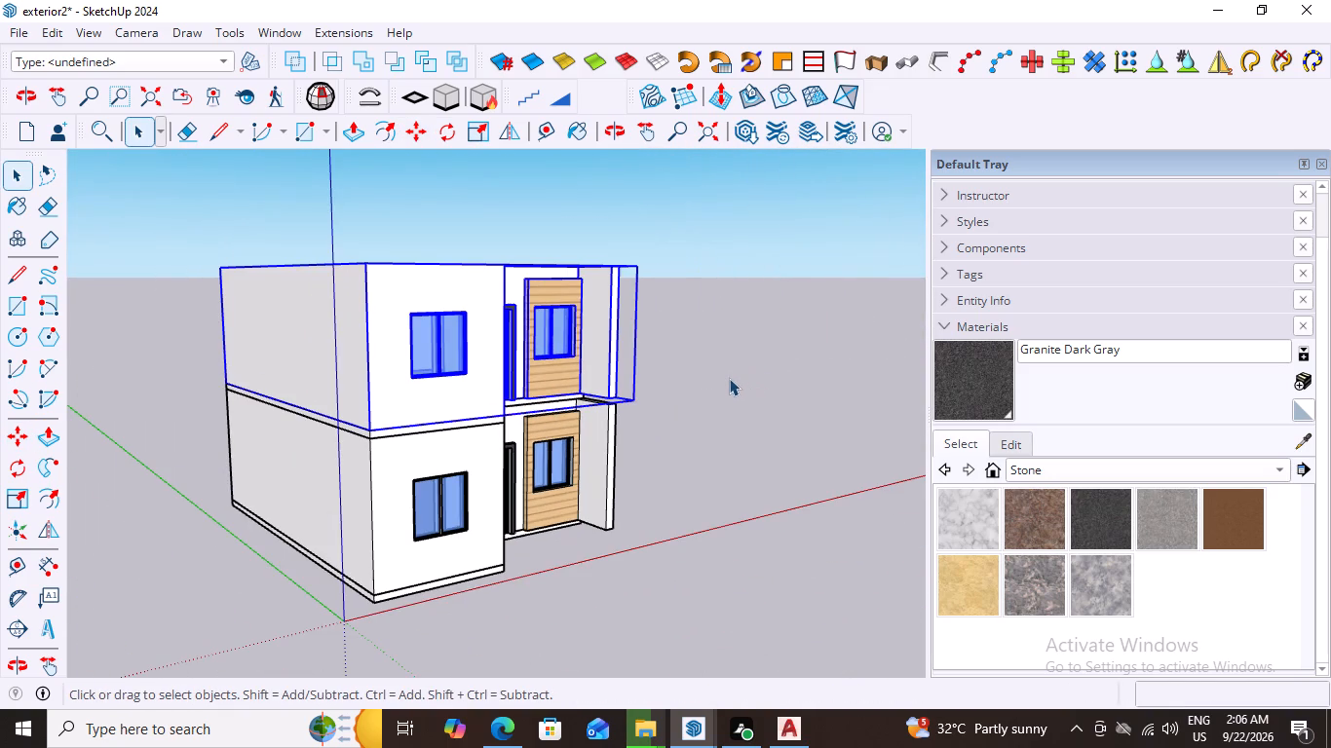
Examine the restacked two-storey house from the front, side and above, focusing on the single slab between the storeys.
{"action": "middle_click_drag", "start_coordinate": [717, 411], "coordinate": [525, 424]}
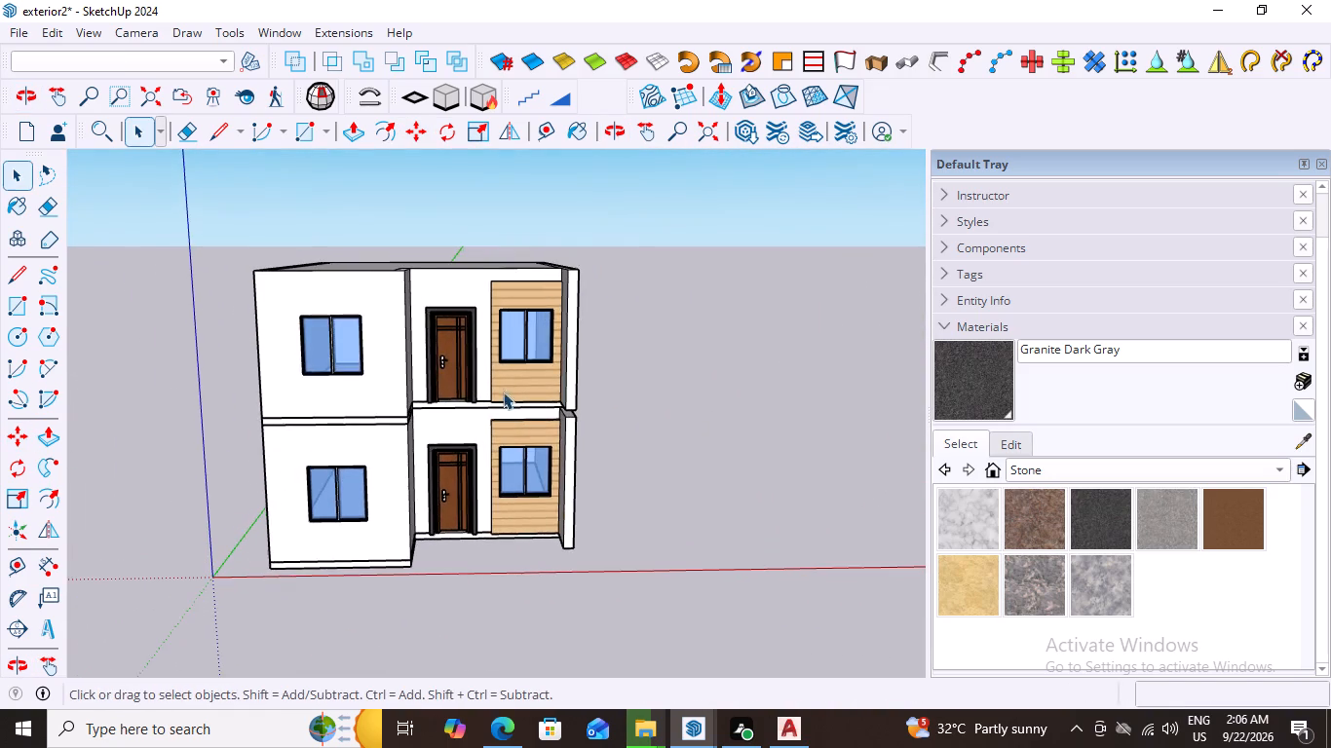
{"action": "scroll", "coordinate": [503, 389], "scroll_direction": "down", "scroll_amount": 5}
{"action": "middle_click_drag", "start_coordinate": [644, 395], "coordinate": [414, 508]}
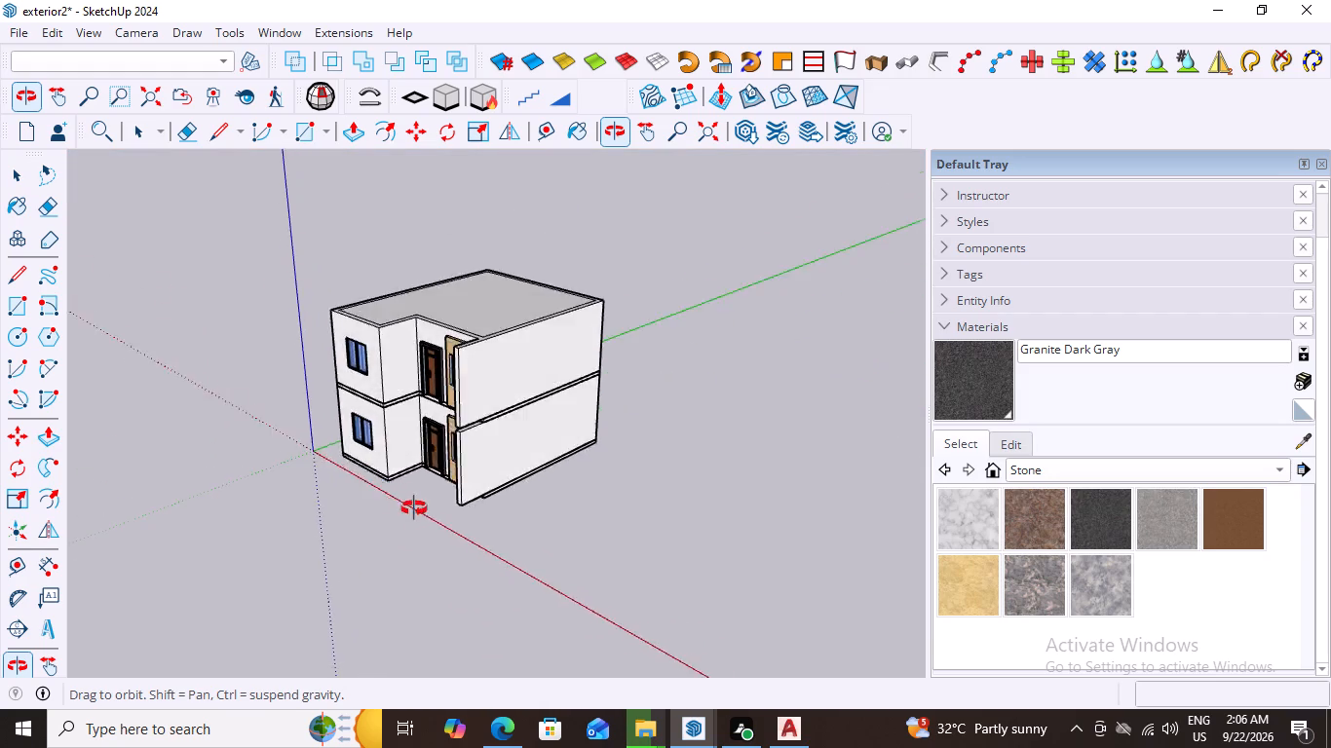
{"action": "middle_click_drag", "start_coordinate": [414, 508], "coordinate": [648, 338]}
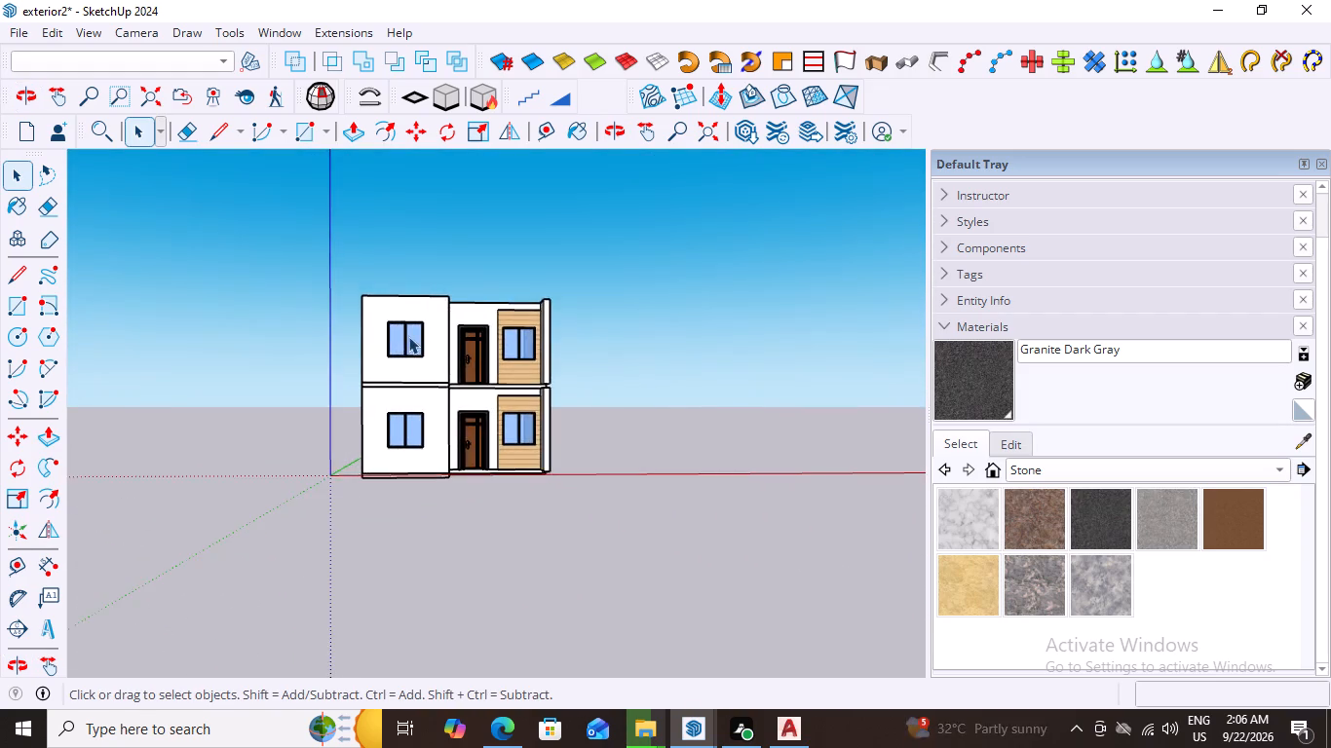
{"action": "scroll", "coordinate": [407, 336], "scroll_direction": "up", "scroll_amount": 5}
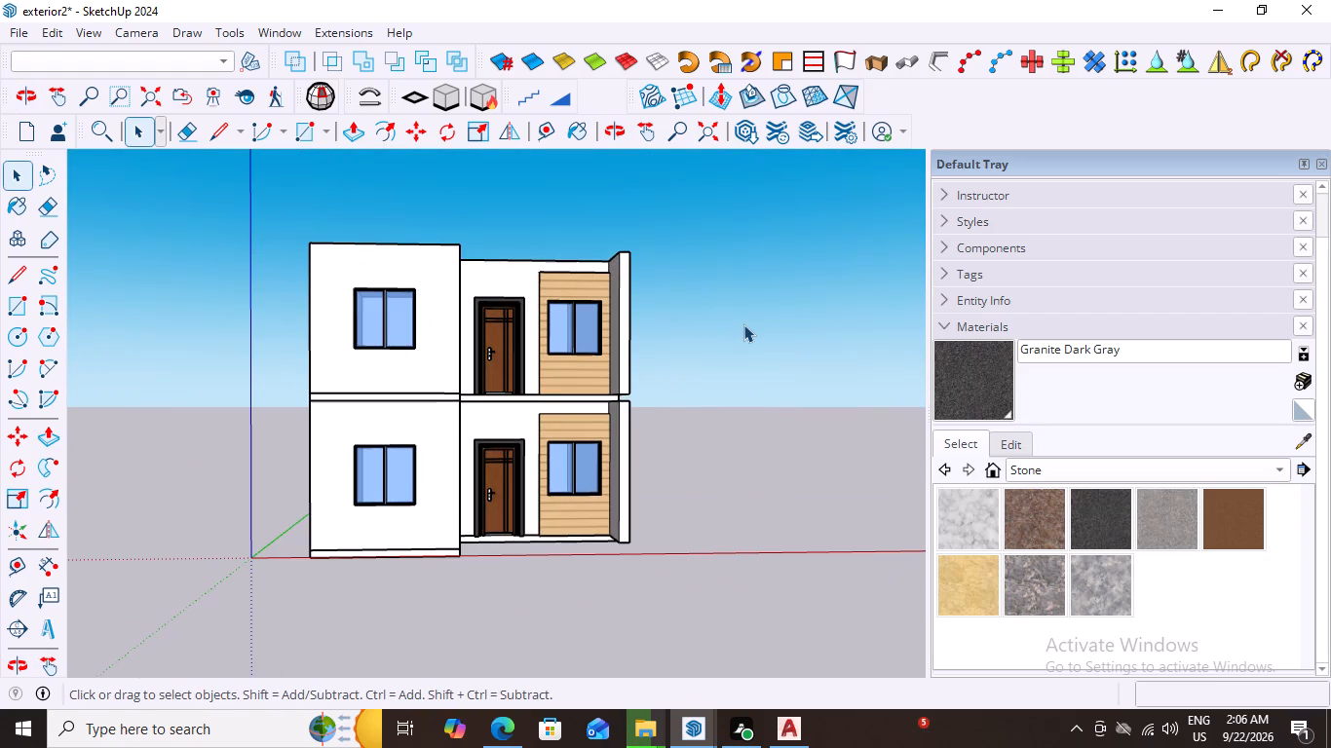
{"action": "middle_click_drag", "start_coordinate": [747, 328], "coordinate": [713, 344]}
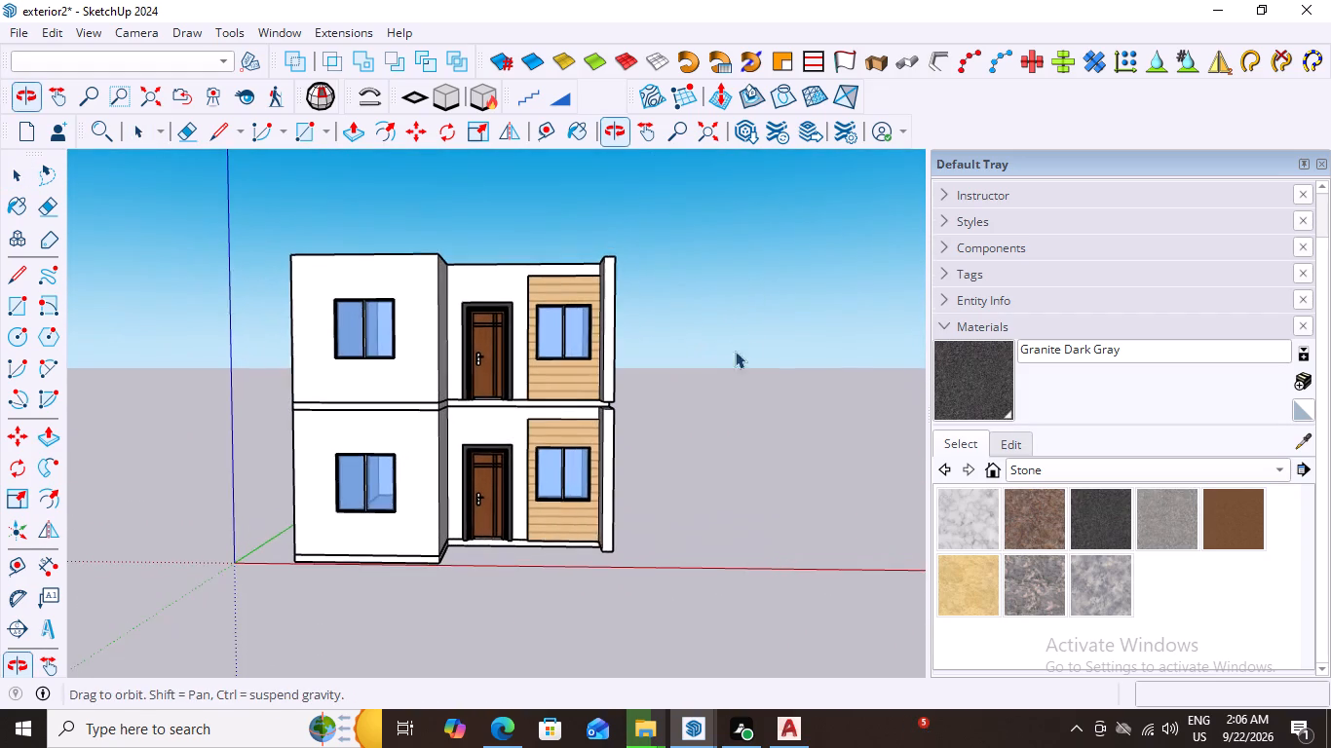
{"action": "middle_click_drag", "start_coordinate": [736, 351], "coordinate": [746, 347]}
{"action": "scroll", "coordinate": [746, 347], "scroll_direction": "up", "scroll_amount": 1}
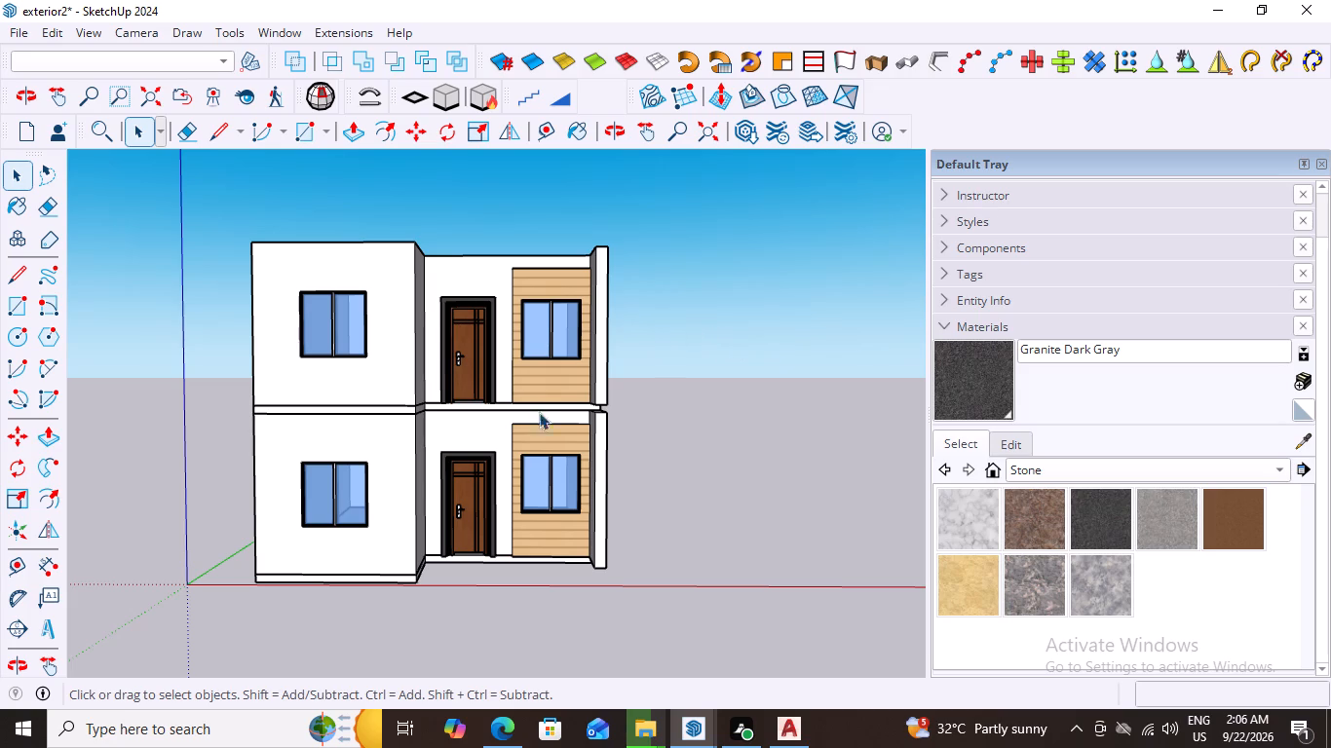
{"action": "scroll", "coordinate": [428, 464], "scroll_direction": "up", "scroll_amount": 4}
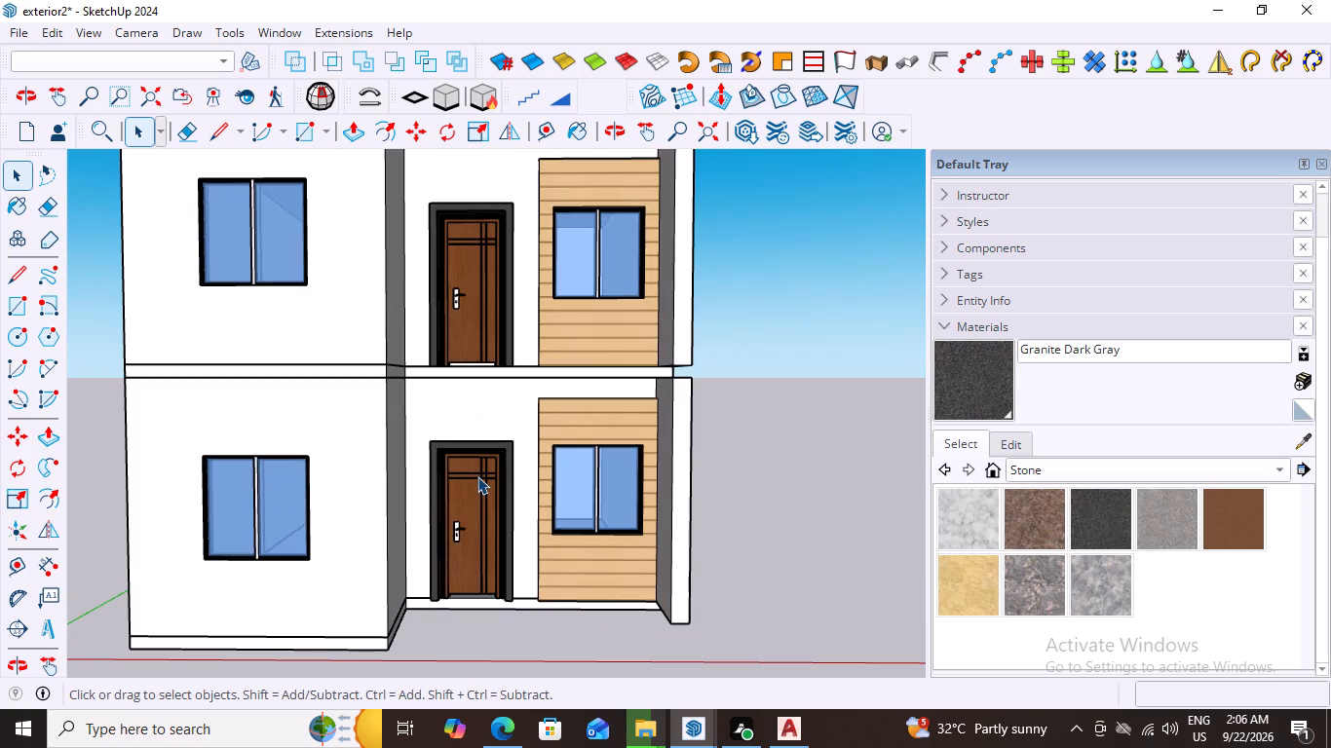
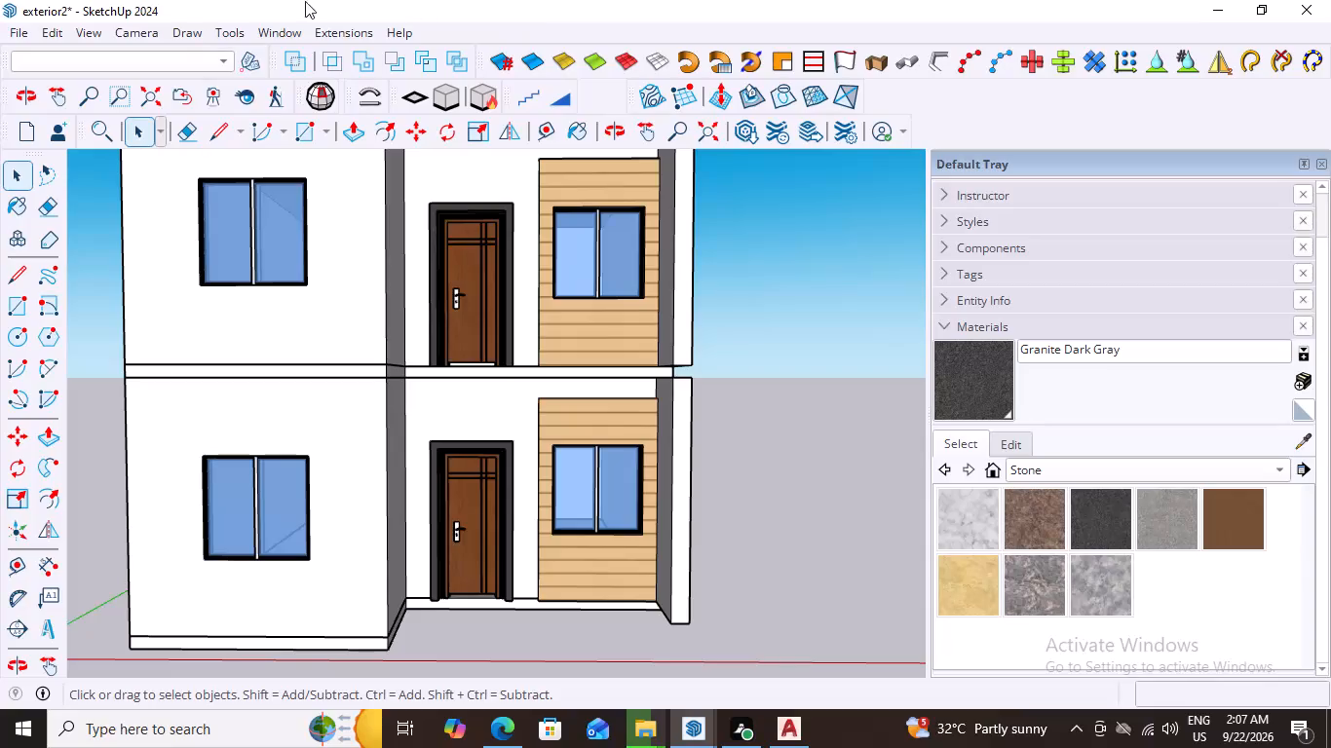
Close the Default Tray to widen the drawing area around the two-storey house.
{"action": "scroll", "coordinate": [133, 22], "scroll_direction": "down", "scroll_amount": 3}
{"action": "scroll", "coordinate": [1060, 643], "scroll_direction": "down", "scroll_amount": 5}
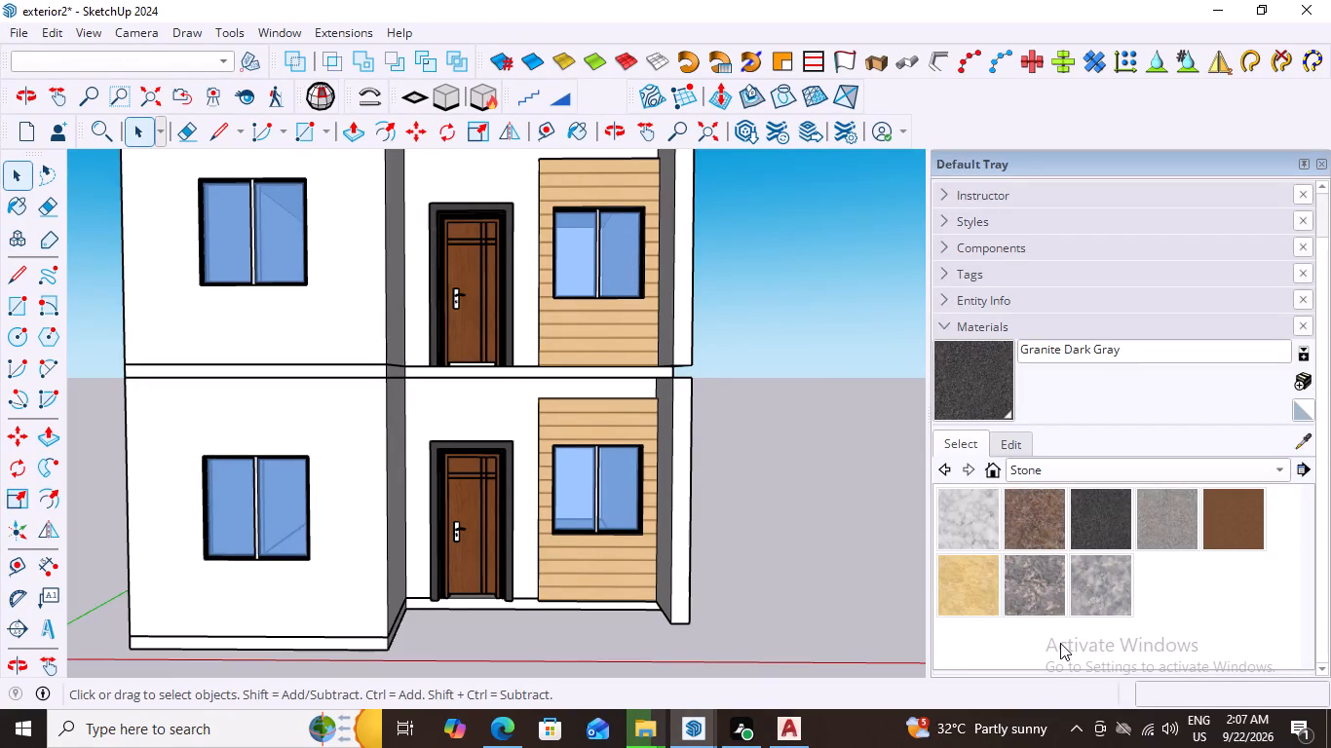
{"action": "scroll", "coordinate": [802, 467], "scroll_direction": "down", "scroll_amount": 5}
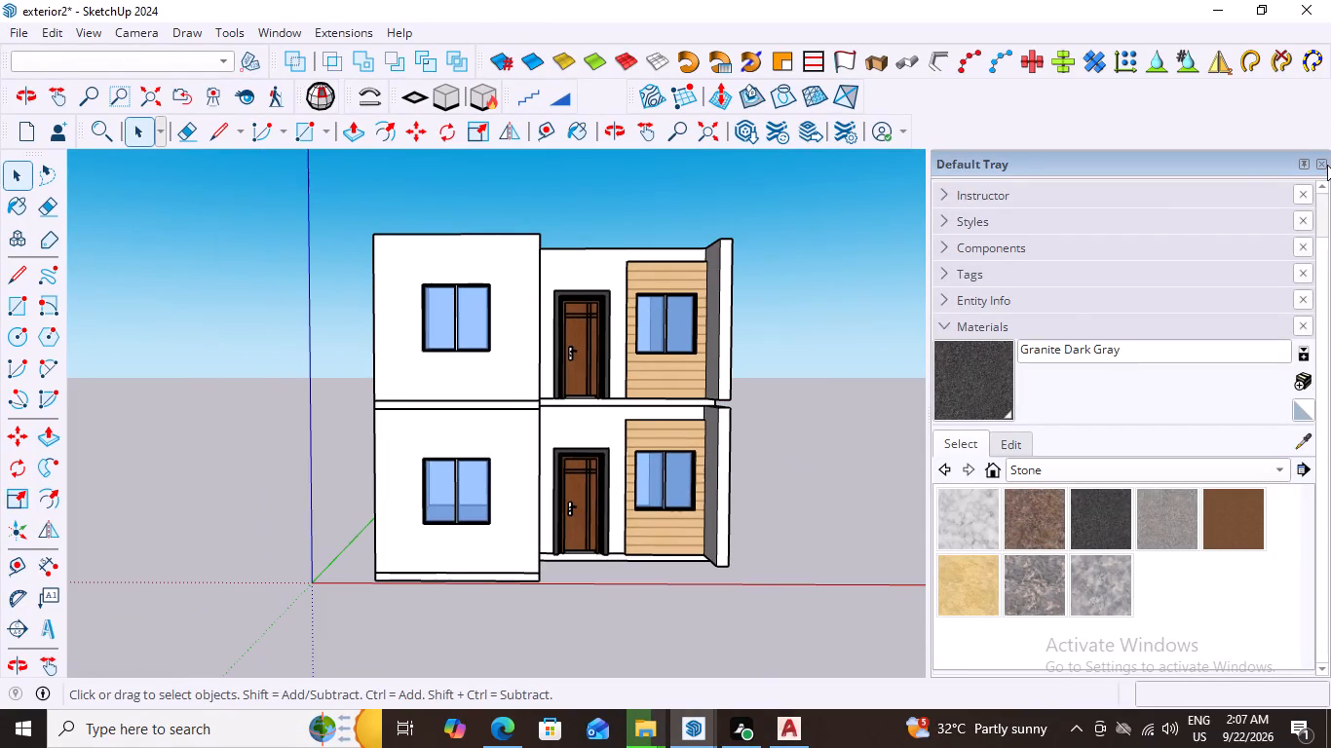
{"action": "left_click", "coordinate": [1327, 165]}
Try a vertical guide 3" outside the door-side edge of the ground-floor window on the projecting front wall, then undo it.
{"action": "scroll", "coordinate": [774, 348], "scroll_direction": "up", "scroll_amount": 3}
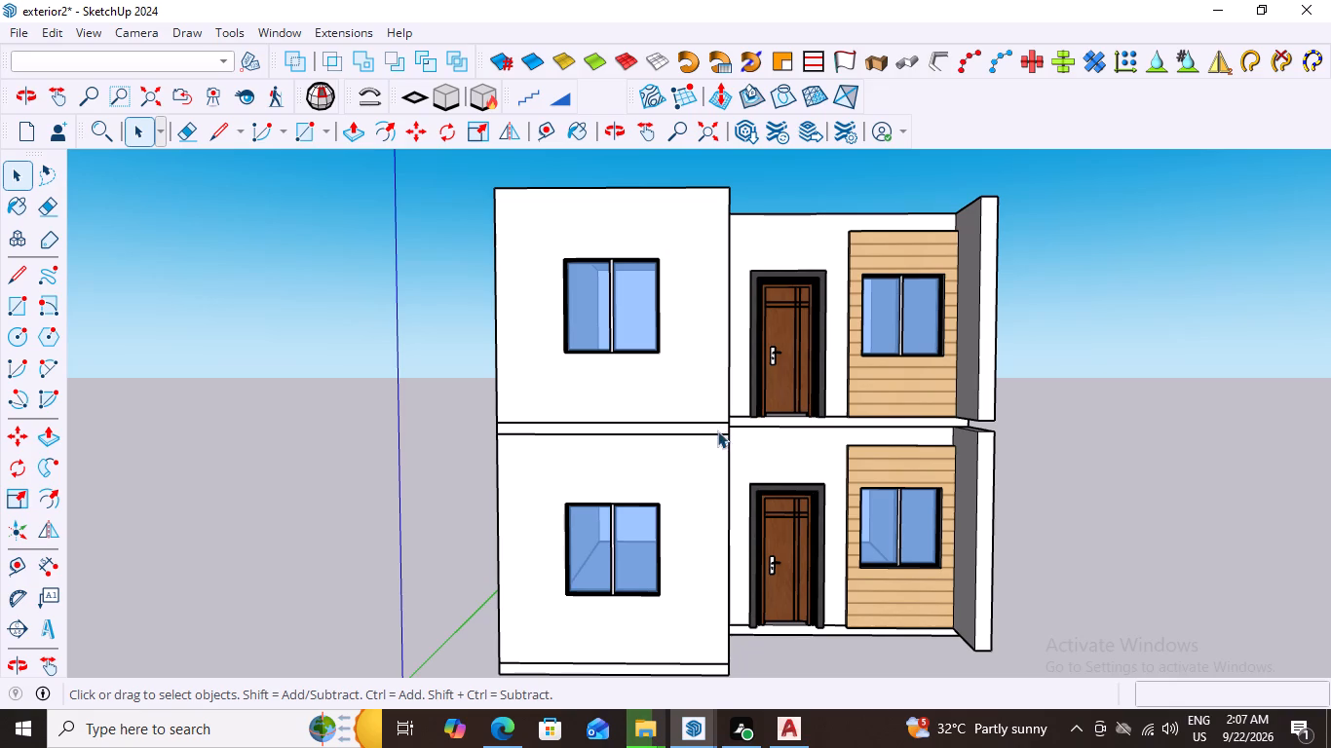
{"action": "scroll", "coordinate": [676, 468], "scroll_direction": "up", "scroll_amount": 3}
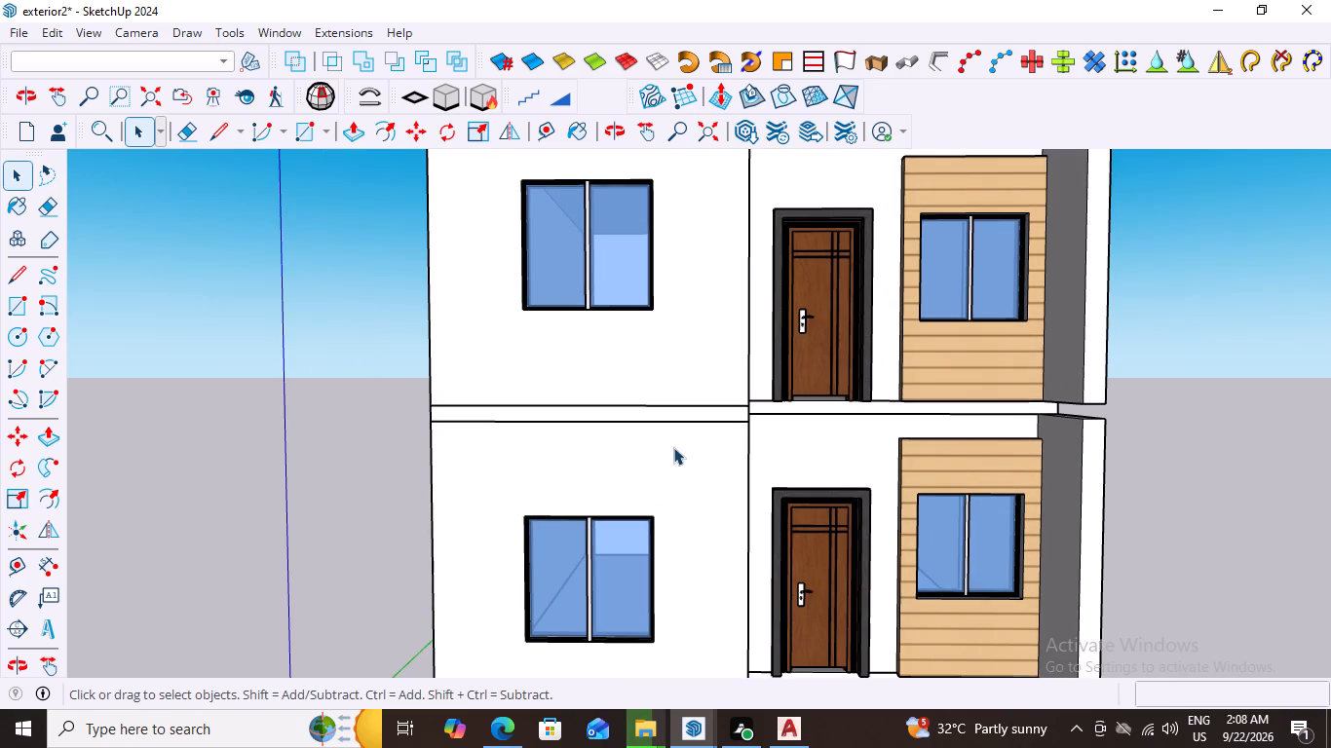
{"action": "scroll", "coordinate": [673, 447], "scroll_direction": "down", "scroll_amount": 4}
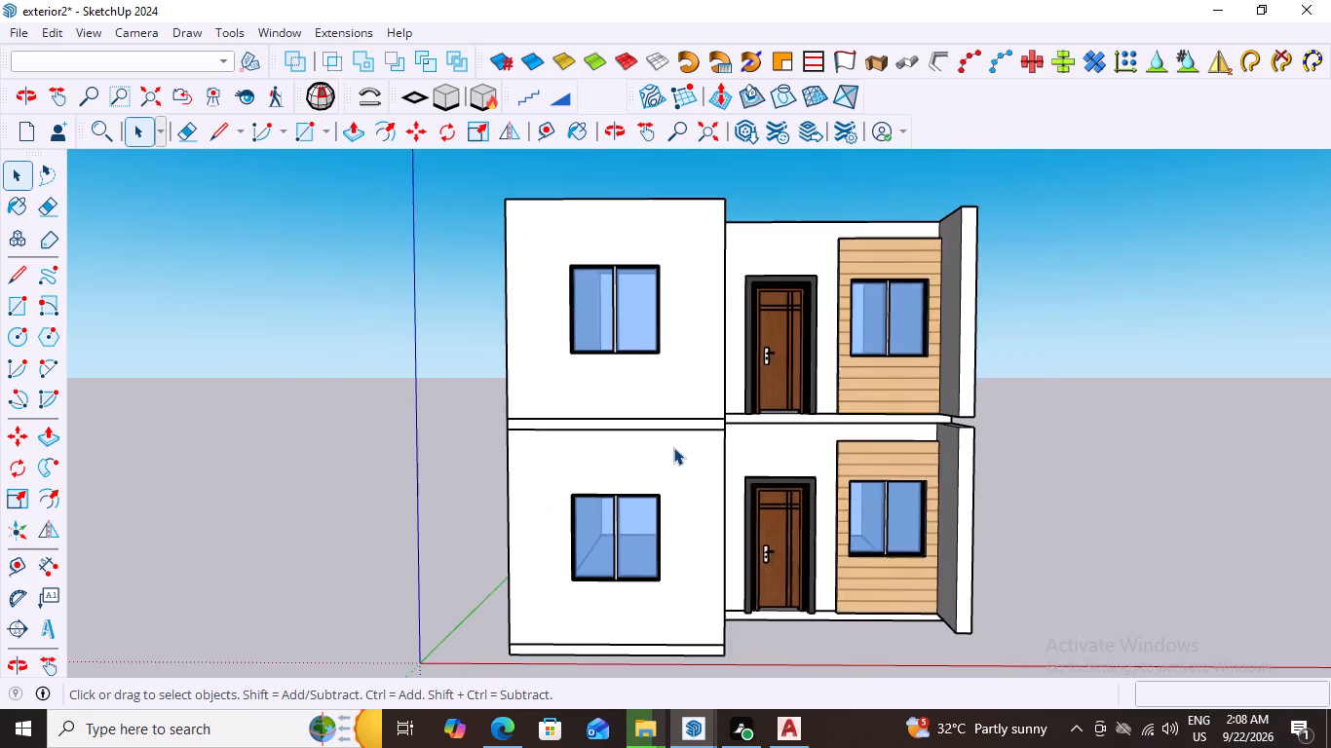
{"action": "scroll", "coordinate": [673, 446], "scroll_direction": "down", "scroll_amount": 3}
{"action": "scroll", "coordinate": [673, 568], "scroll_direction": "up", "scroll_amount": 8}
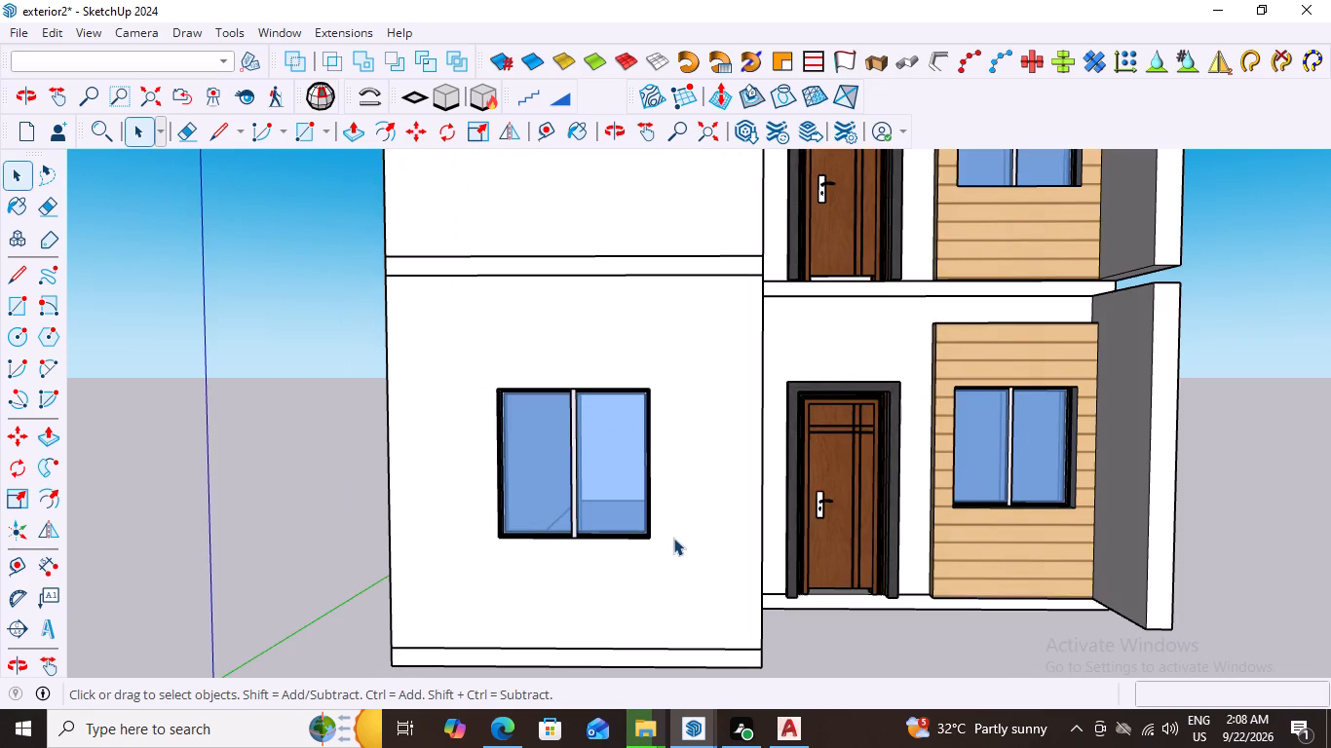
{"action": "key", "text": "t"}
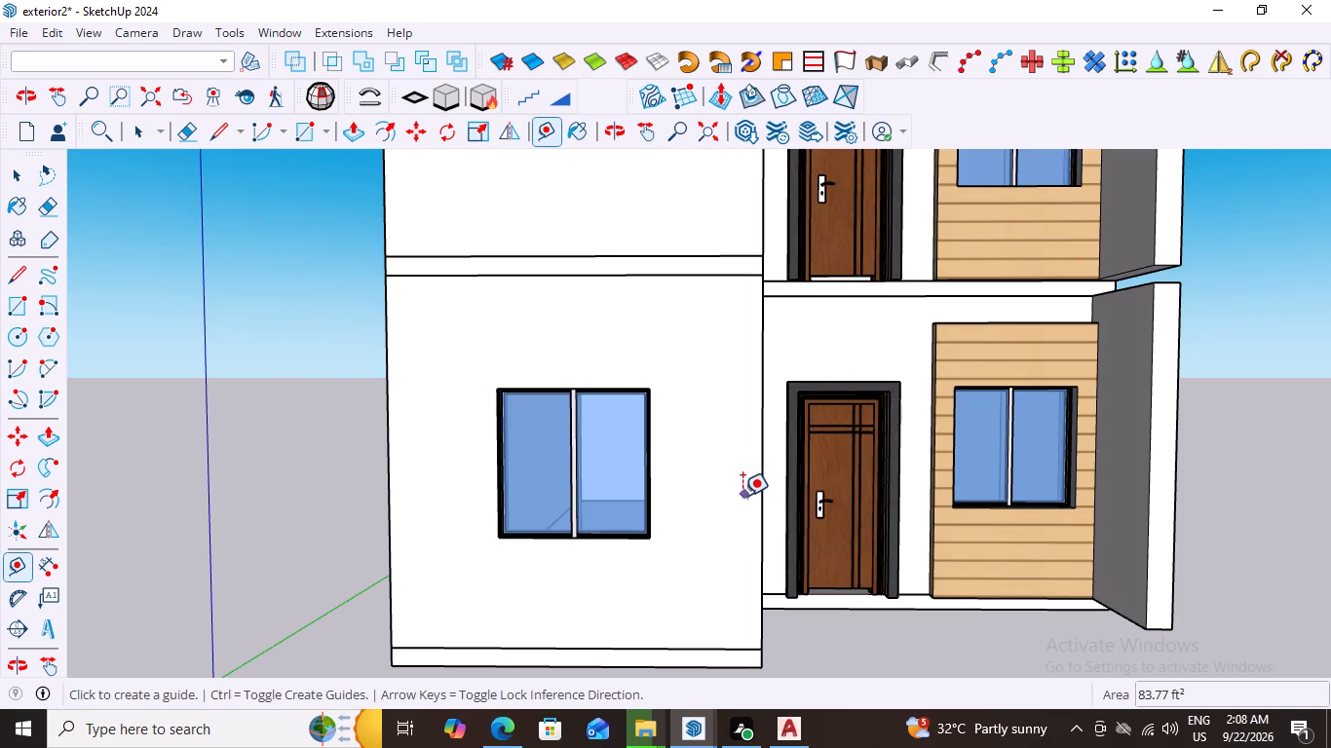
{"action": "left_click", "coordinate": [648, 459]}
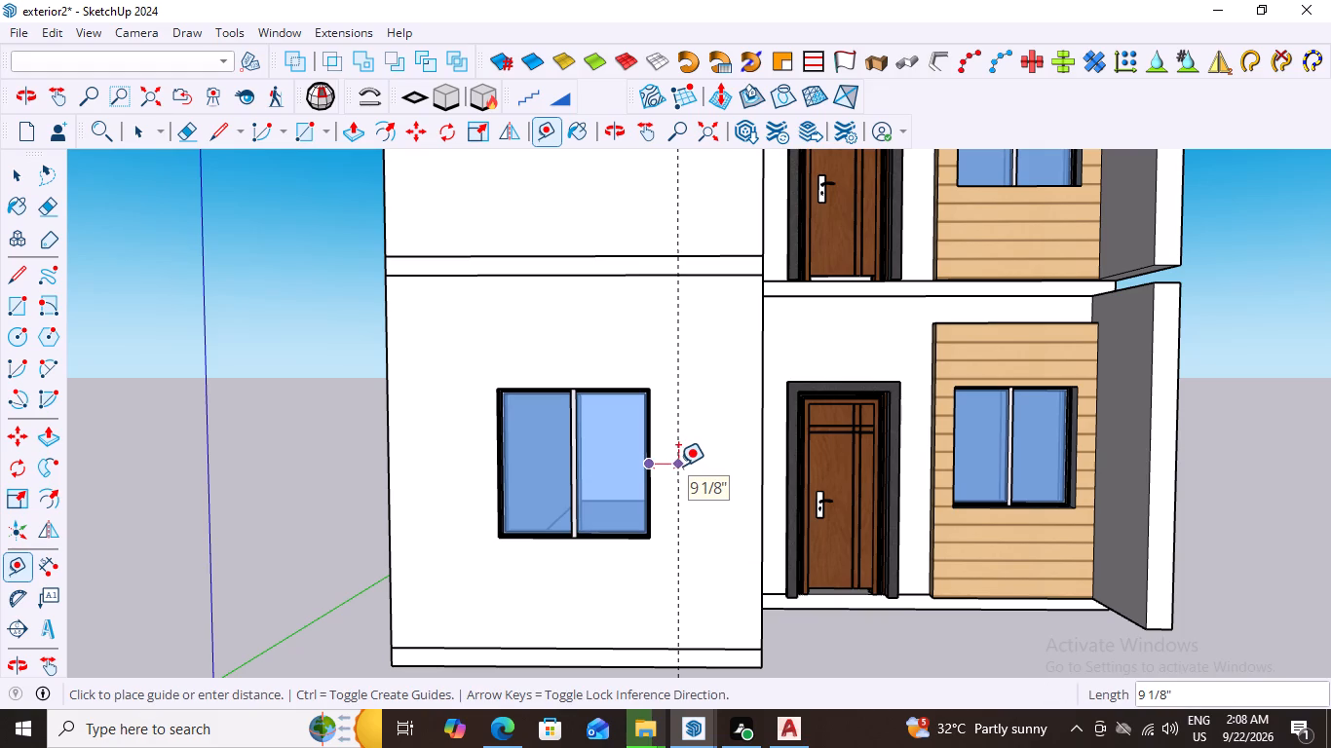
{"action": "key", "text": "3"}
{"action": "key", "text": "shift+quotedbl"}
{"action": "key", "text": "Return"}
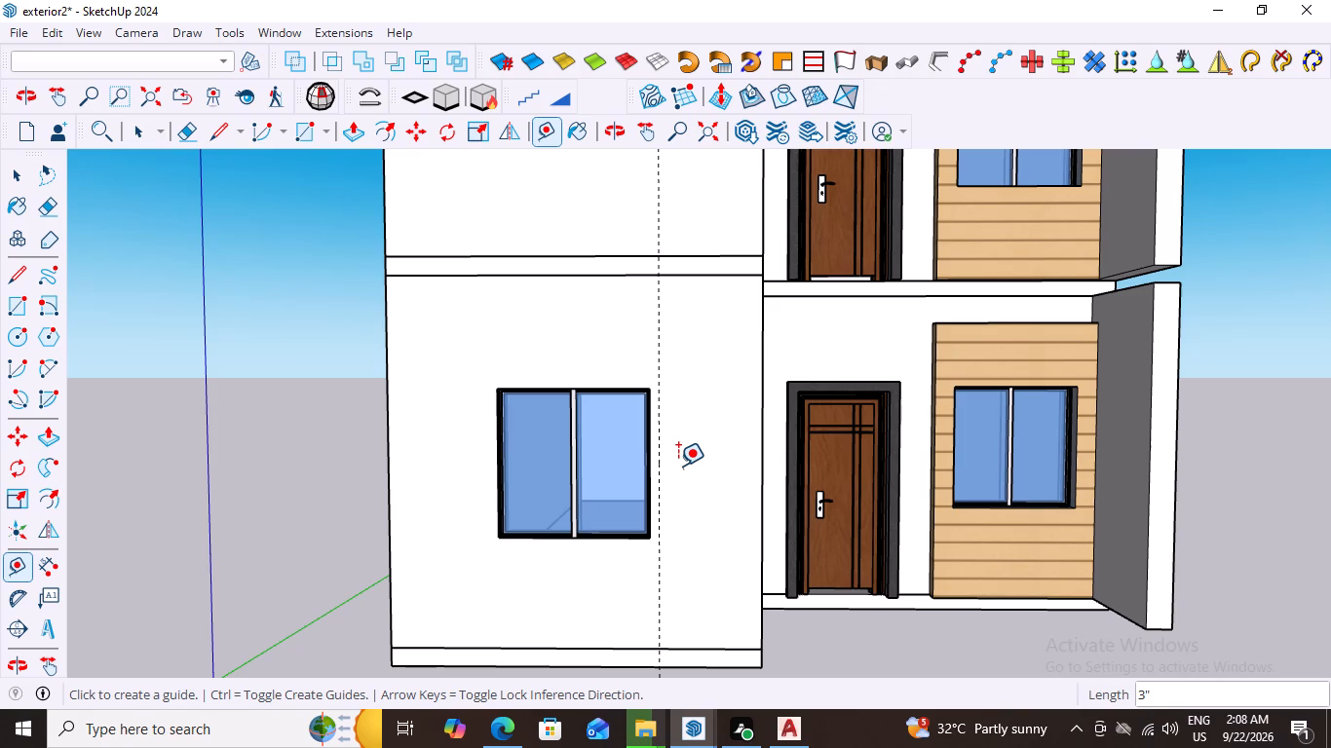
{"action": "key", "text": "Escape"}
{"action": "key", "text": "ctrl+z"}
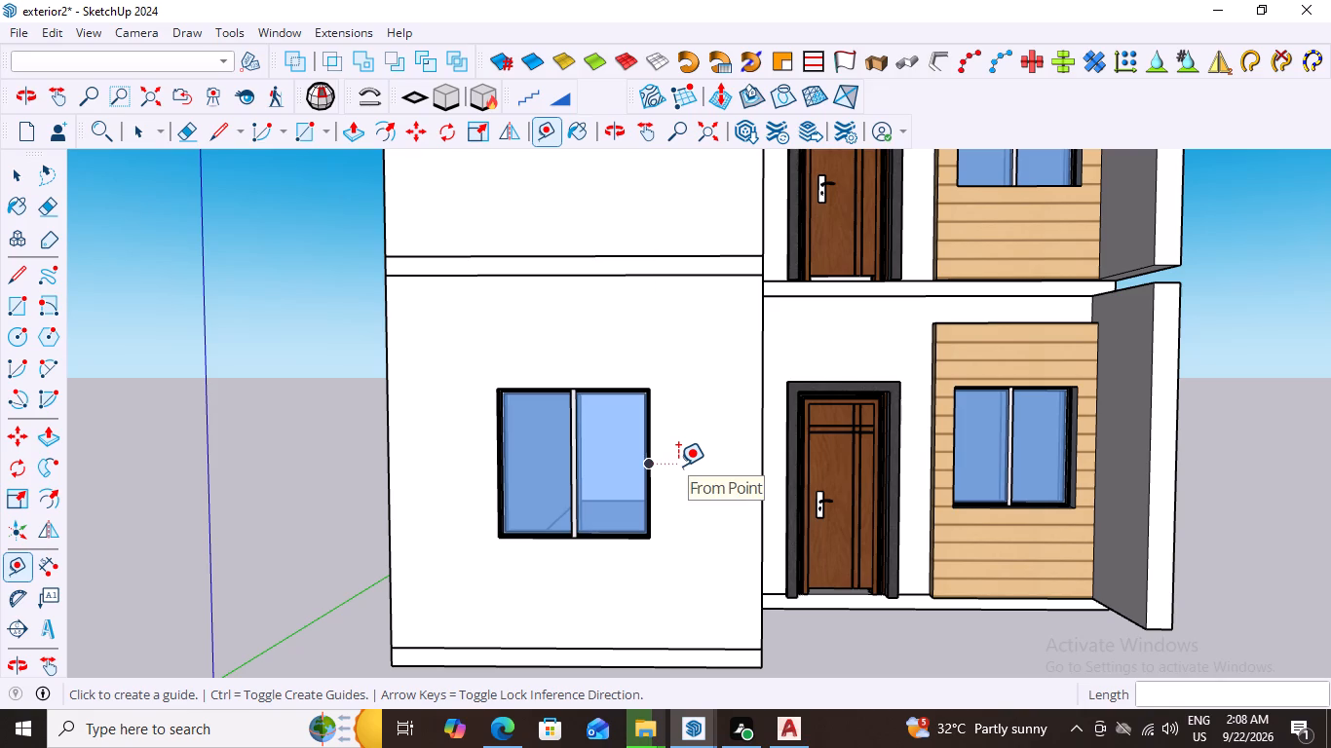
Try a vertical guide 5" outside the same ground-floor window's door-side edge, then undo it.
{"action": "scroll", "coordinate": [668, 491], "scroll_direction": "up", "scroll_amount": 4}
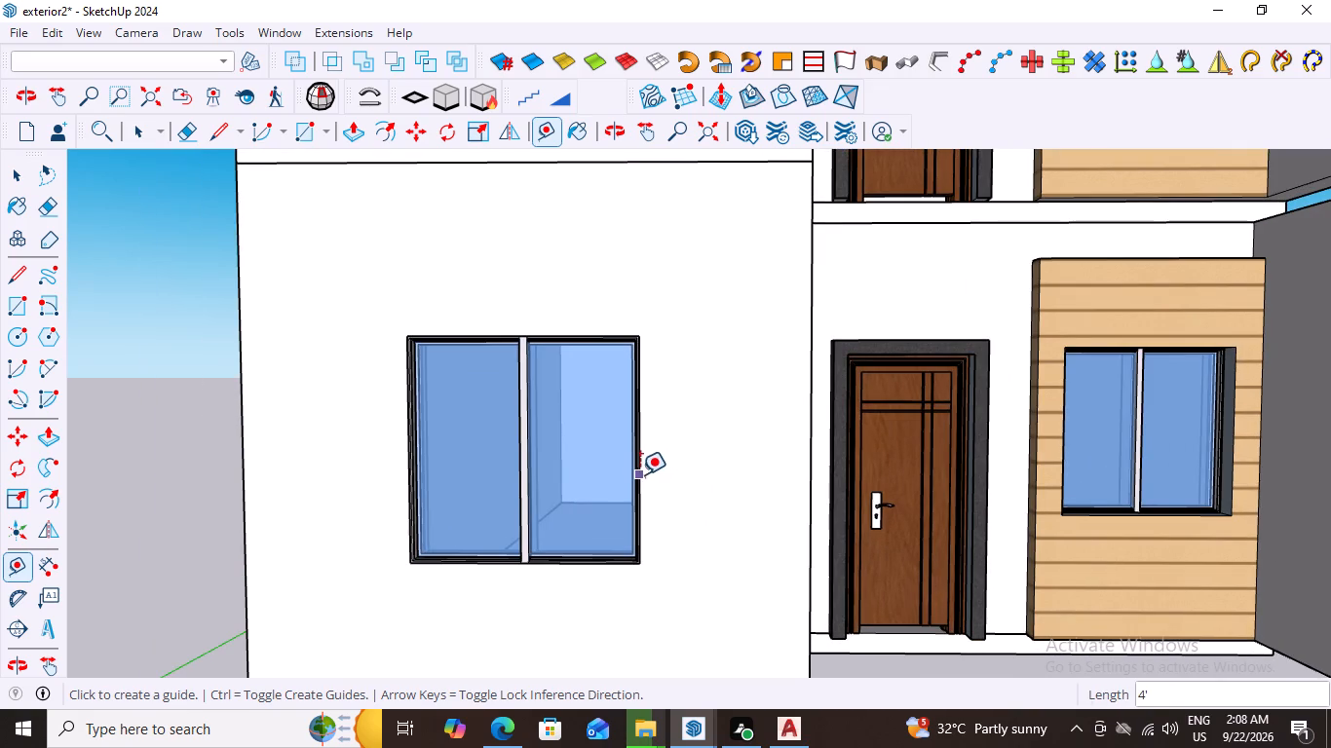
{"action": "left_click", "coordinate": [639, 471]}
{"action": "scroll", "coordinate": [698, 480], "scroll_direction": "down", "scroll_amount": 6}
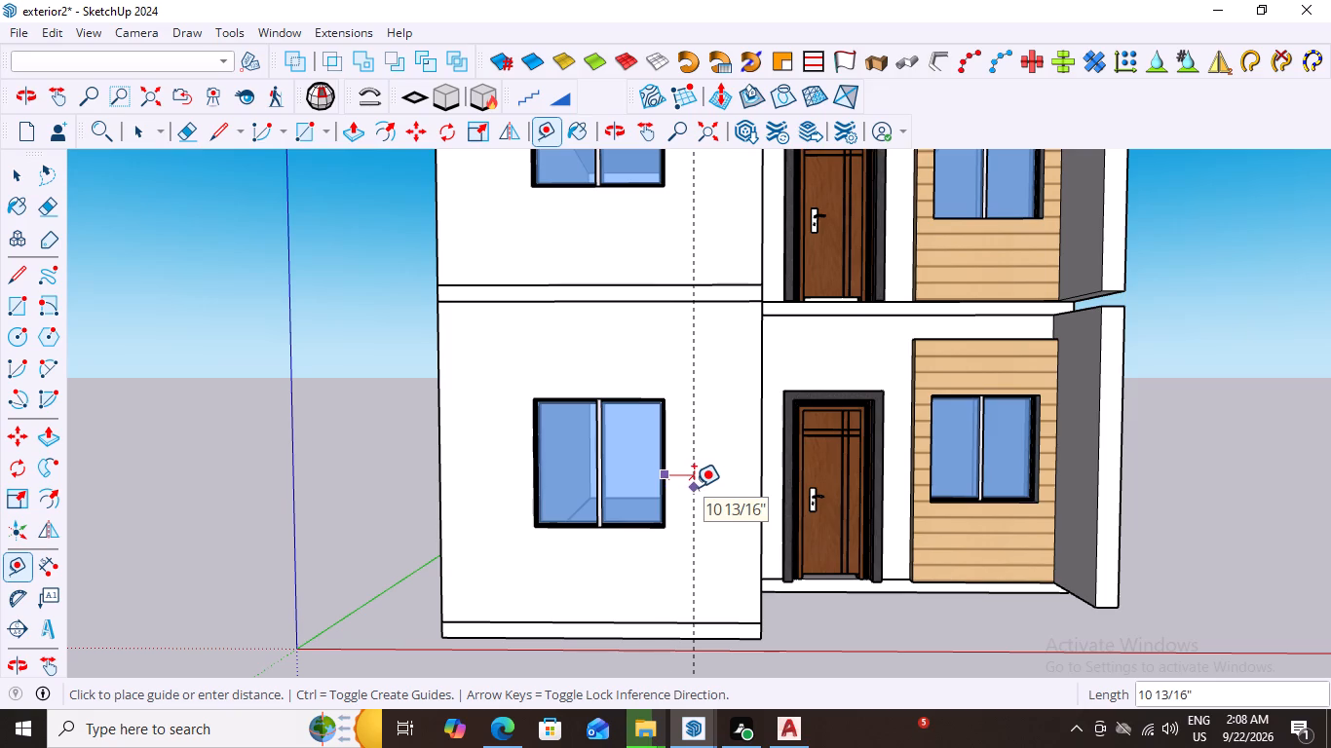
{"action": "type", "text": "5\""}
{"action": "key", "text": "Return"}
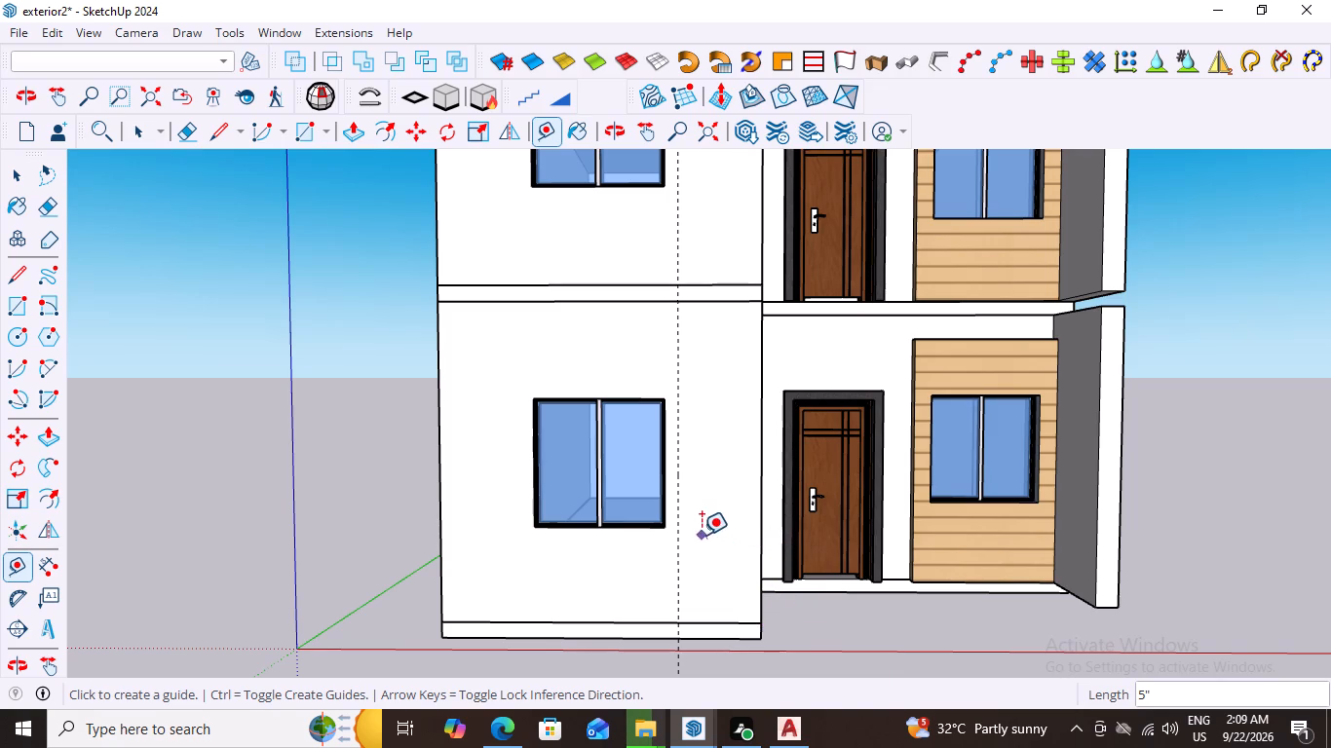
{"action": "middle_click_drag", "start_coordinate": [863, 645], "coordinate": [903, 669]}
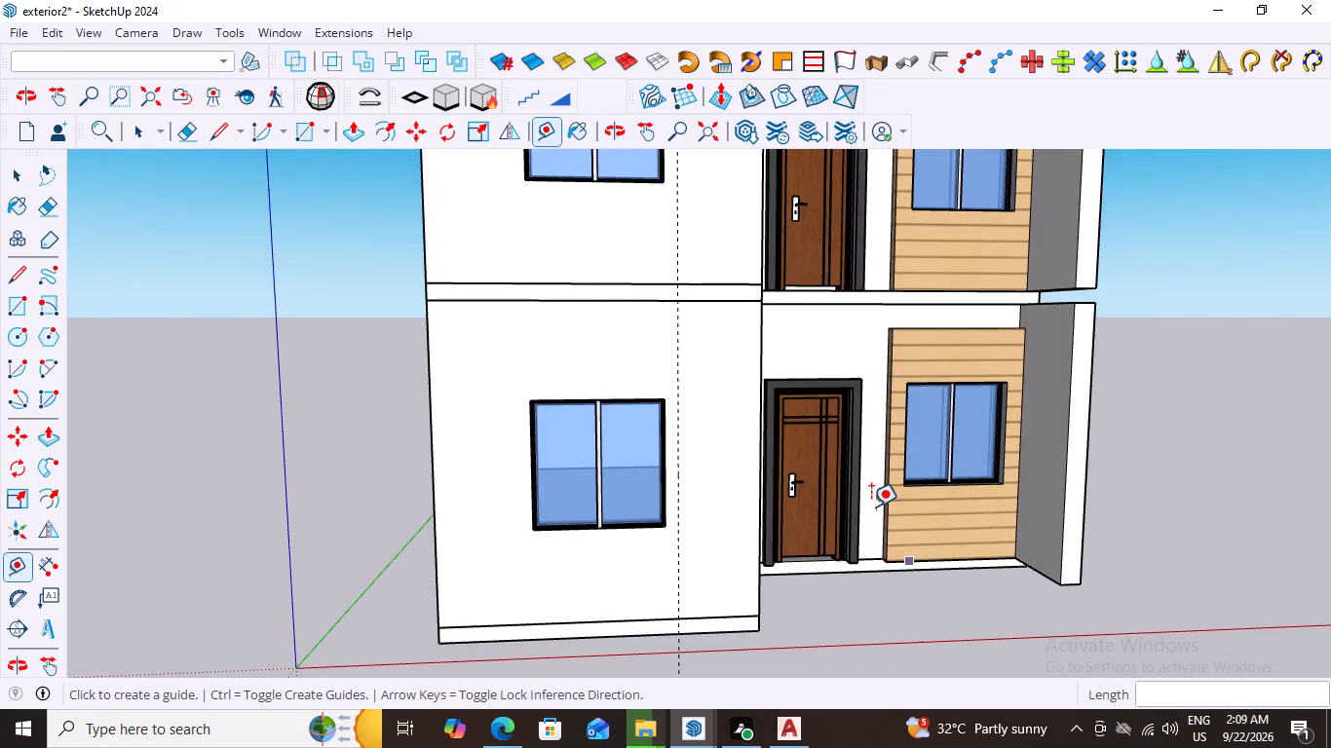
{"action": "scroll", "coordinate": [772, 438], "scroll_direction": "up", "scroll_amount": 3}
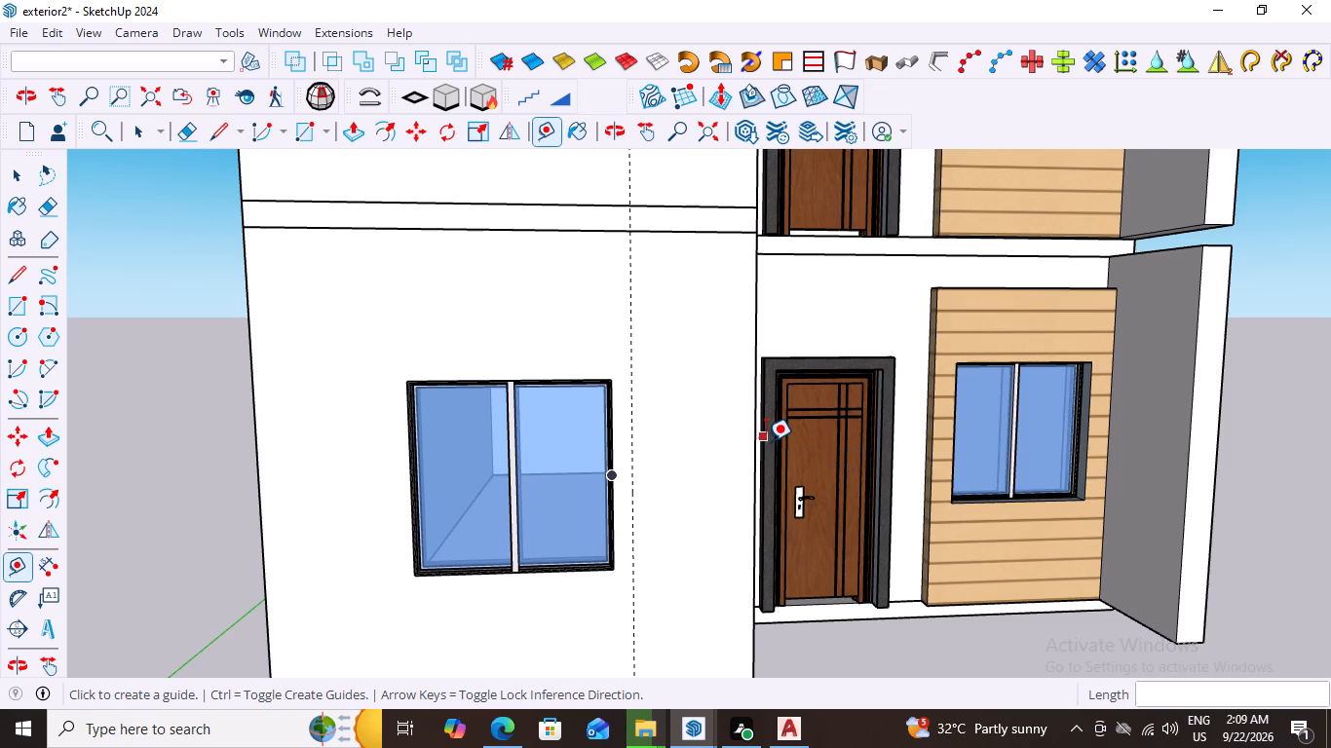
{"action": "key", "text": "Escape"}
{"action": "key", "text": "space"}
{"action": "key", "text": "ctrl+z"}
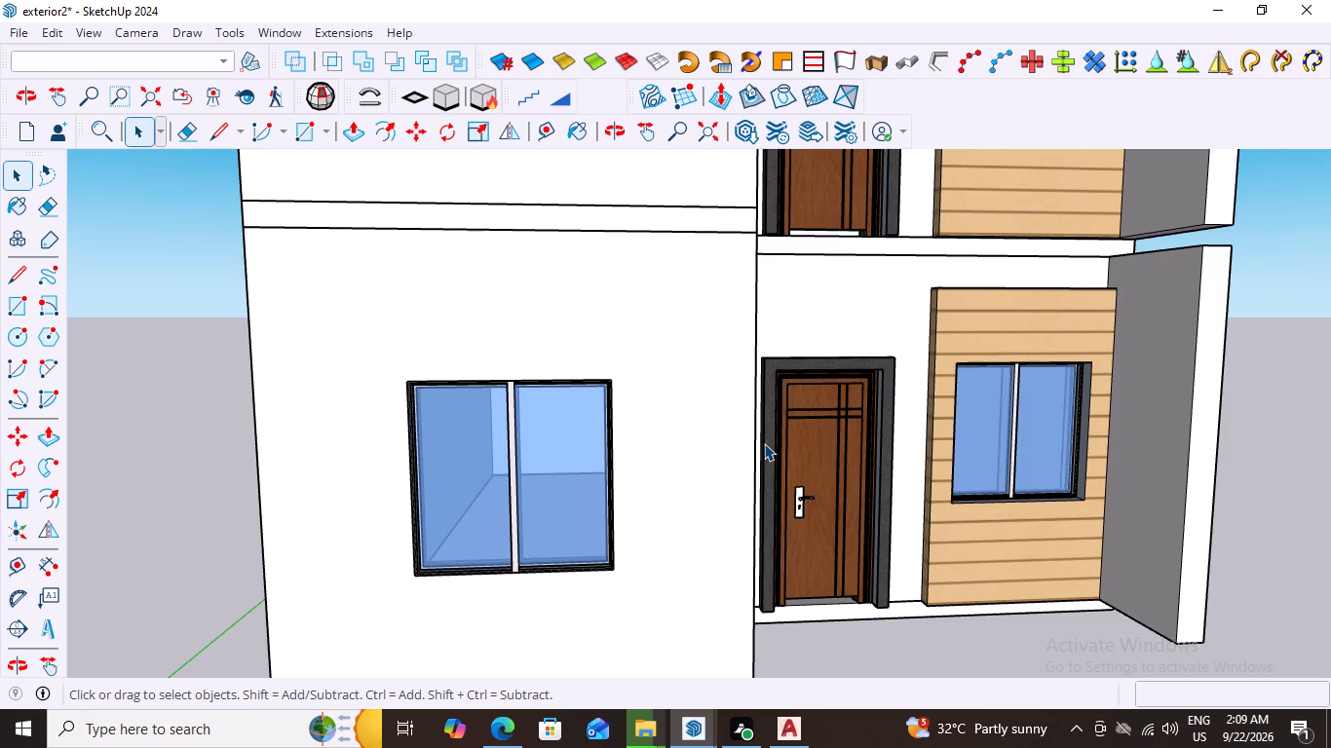
Place a vertical guide 7" outside the door-side edge of the ground-floor window on the projecting front wall.
{"action": "key", "text": "t"}
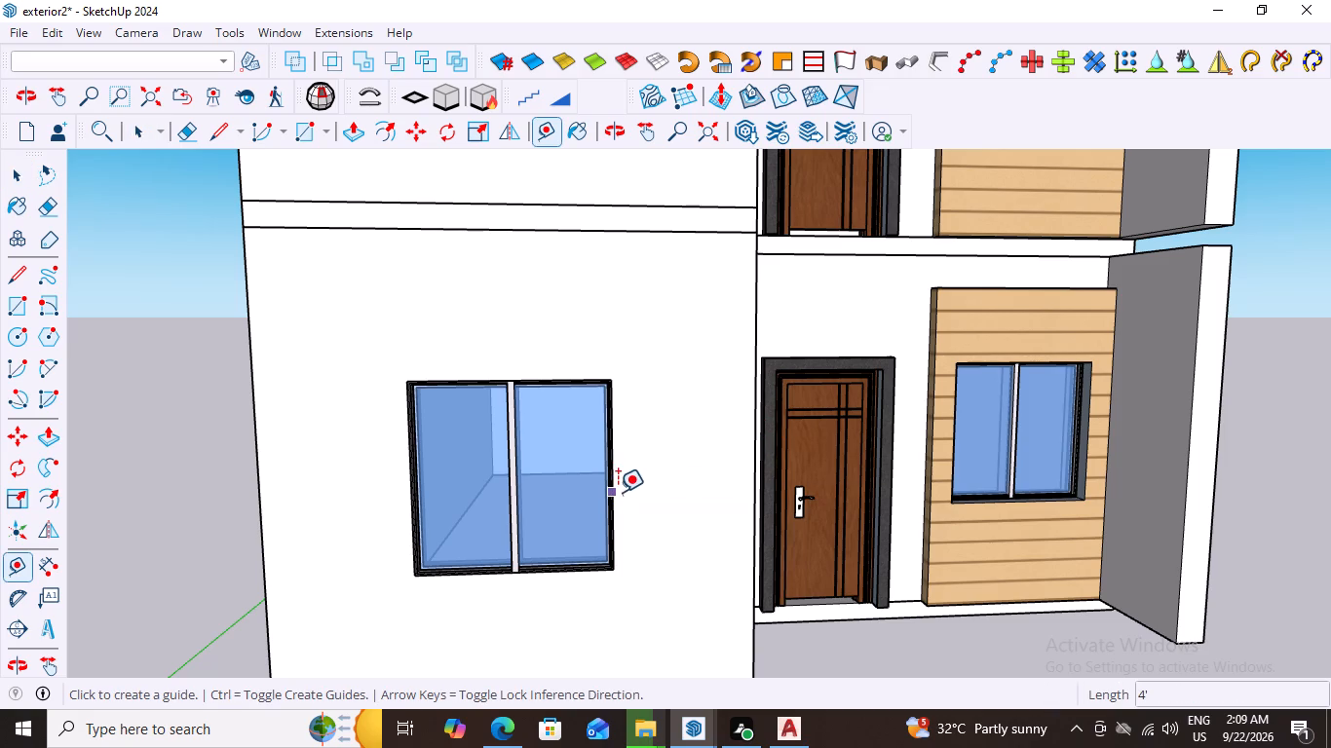
{"action": "left_click", "coordinate": [618, 492]}
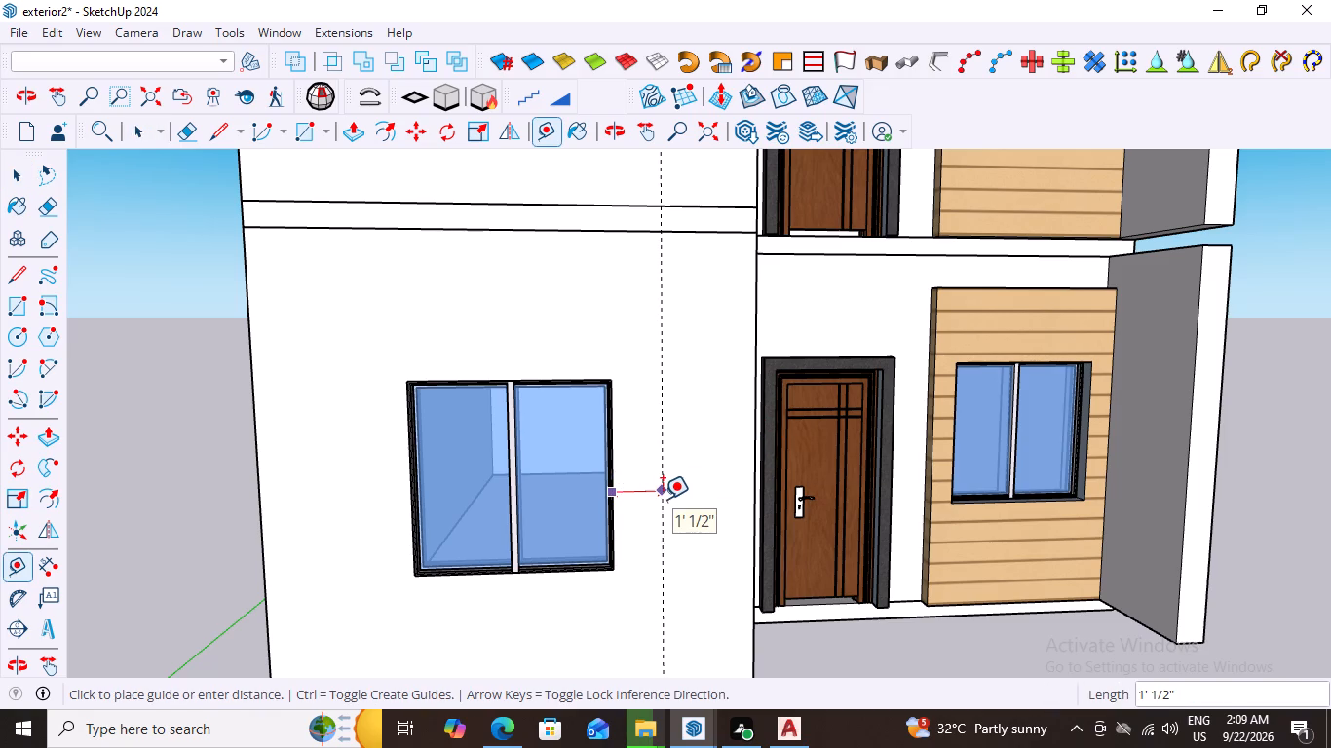
{"action": "type", "text": "7\""}
{"action": "key", "text": "Return"}
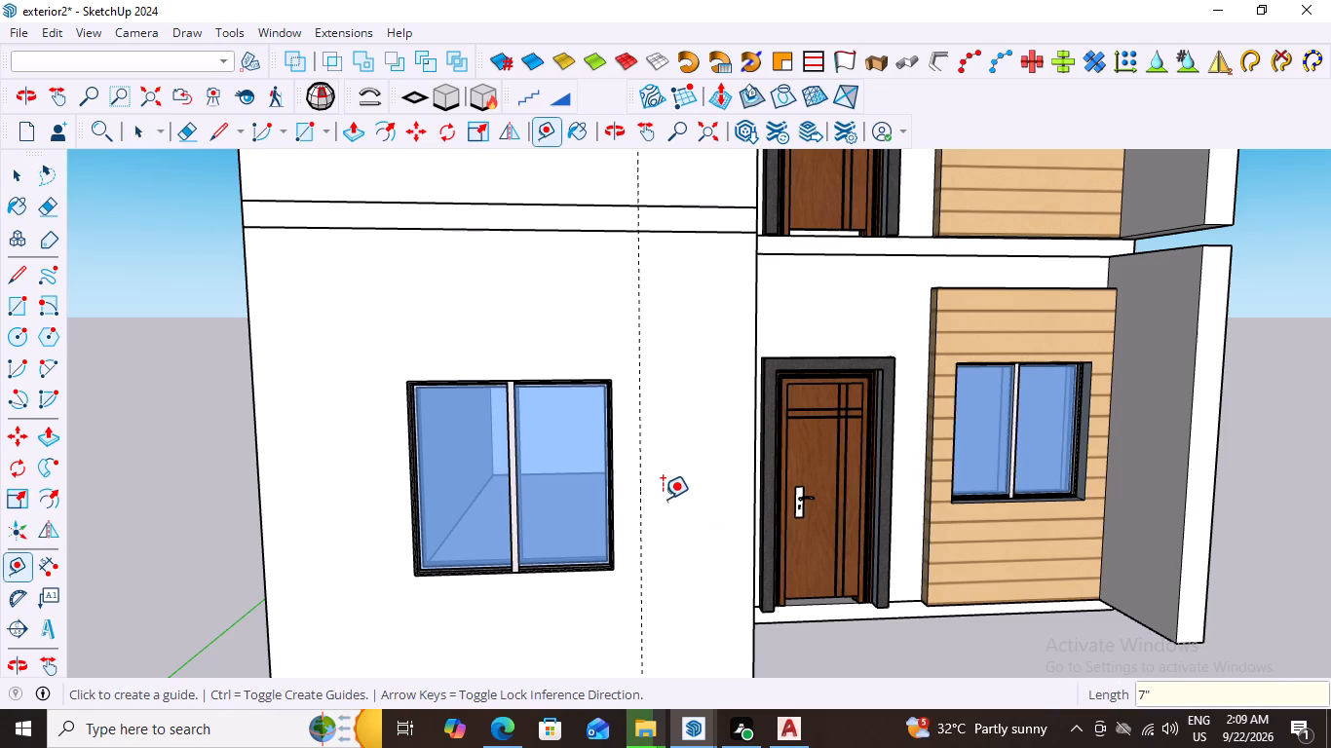
Start a vertical guide outside the same window's opposite edge, on the side away from the door.
{"action": "scroll", "coordinate": [663, 499], "scroll_direction": "down", "scroll_amount": 3}
{"action": "scroll", "coordinate": [555, 567], "scroll_direction": "up", "scroll_amount": 2}
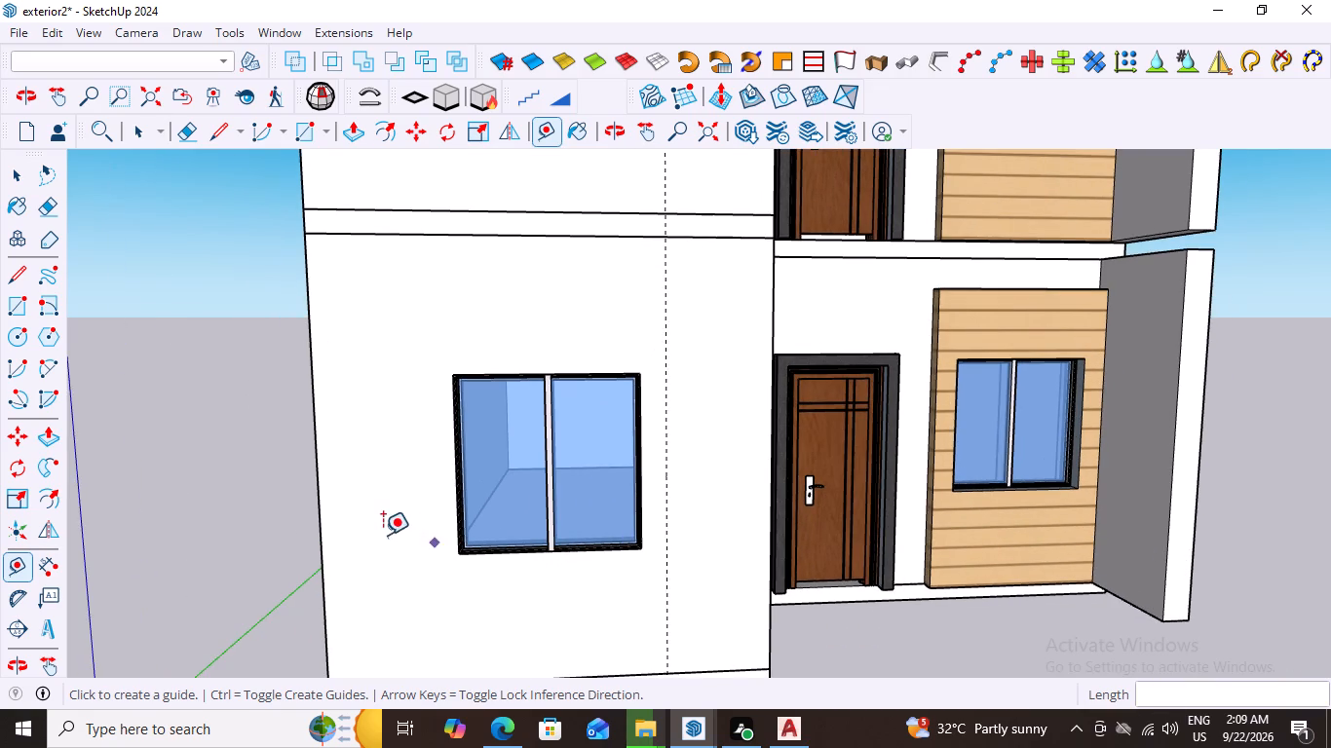
{"action": "left_click", "coordinate": [451, 496]}
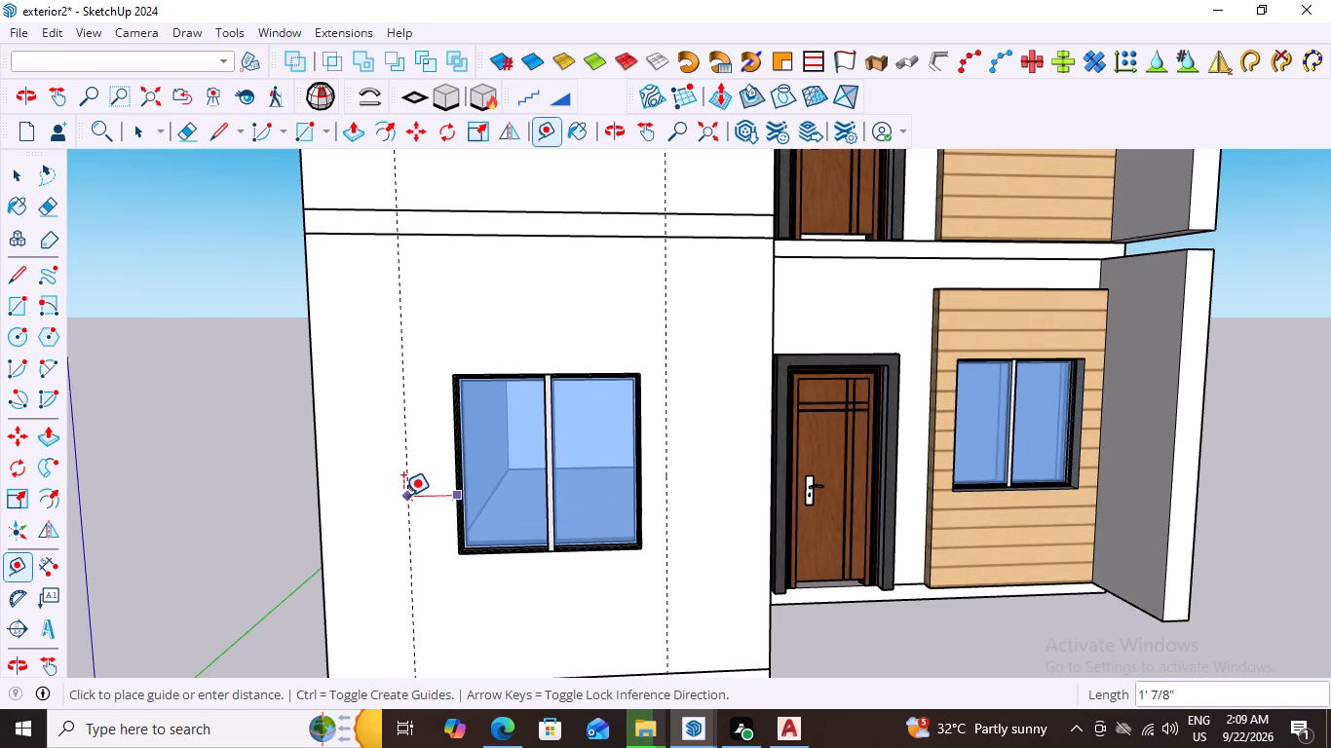
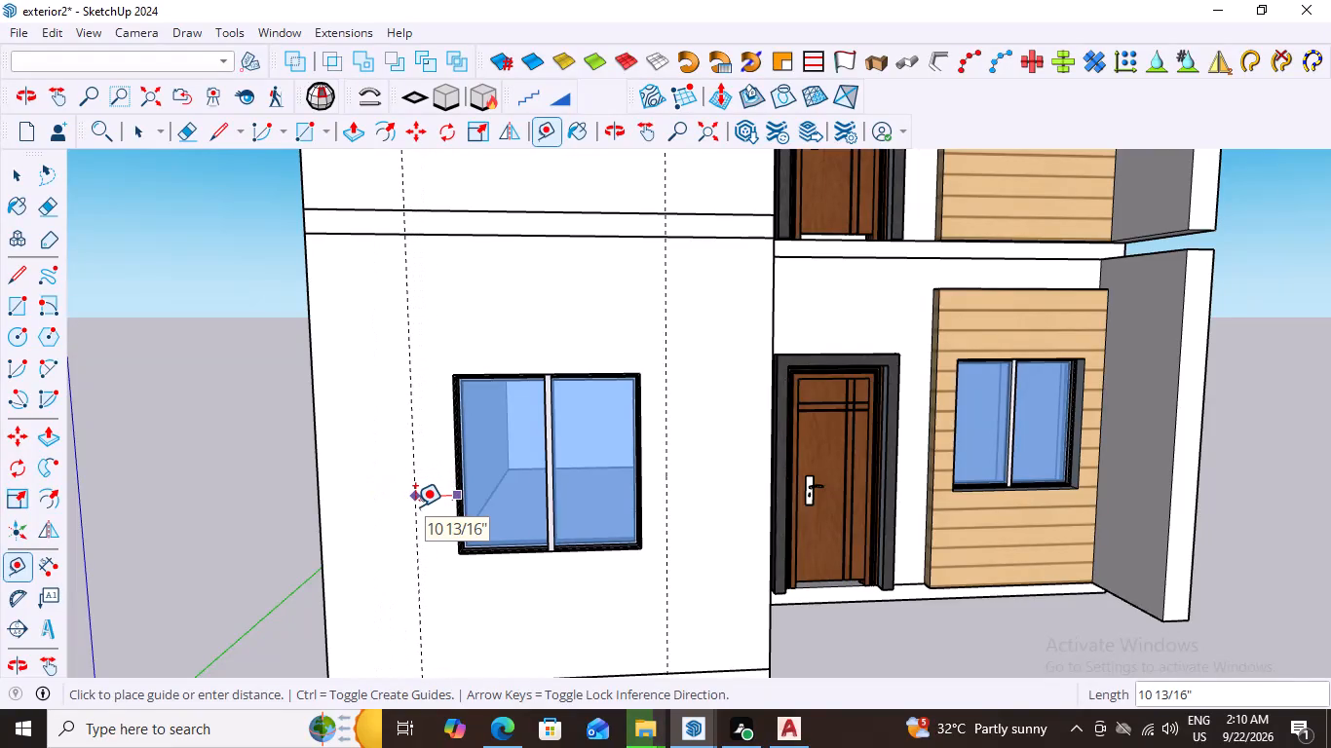
Set the vertical guide 7" outside the ground-floor window's edge farthest from the door on the projecting front wall.
{"action": "key", "text": "7"}
{"action": "key", "text": "shift+quotedbl"}
{"action": "key", "text": "Return"}
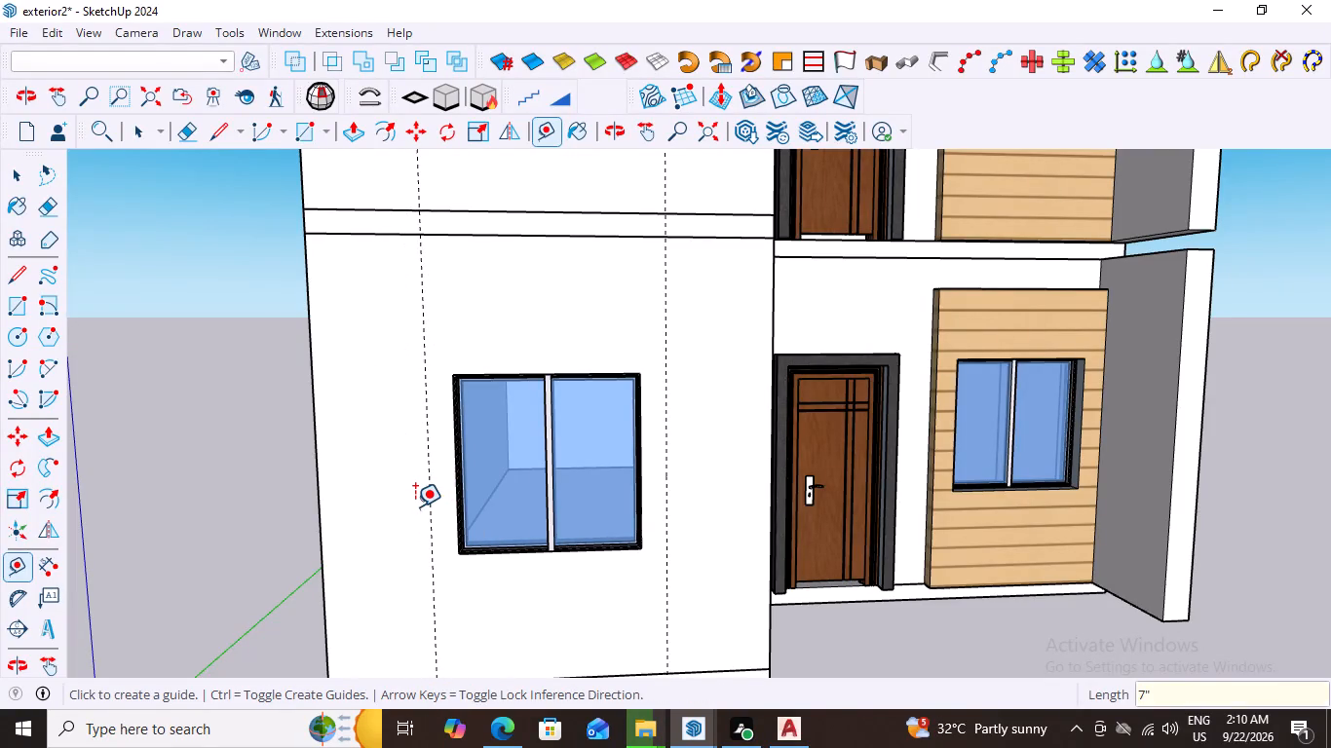
Examine the ground-floor front facade and the vertical guides around the window from several angles and distances.
{"action": "scroll", "coordinate": [415, 506], "scroll_direction": "down", "scroll_amount": 7}
{"action": "scroll", "coordinate": [621, 628], "scroll_direction": "up", "scroll_amount": 3}
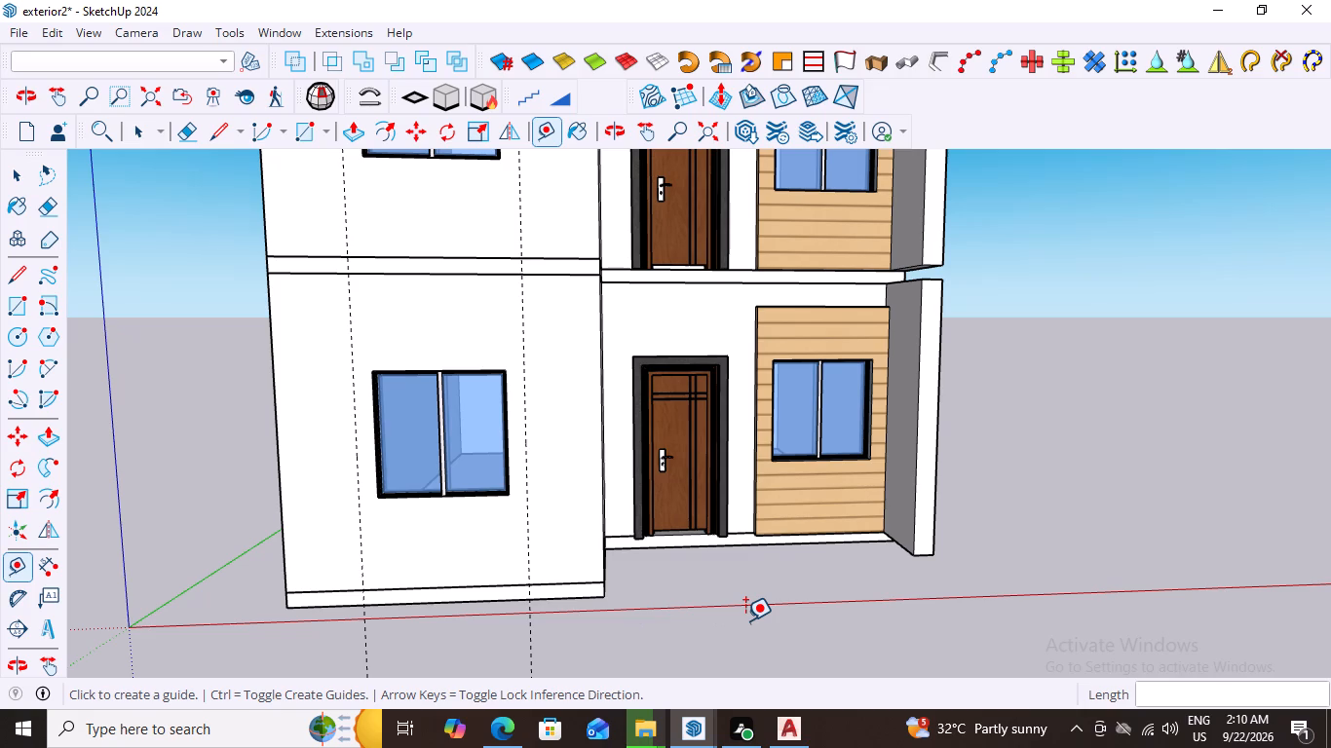
{"action": "scroll", "coordinate": [745, 620], "scroll_direction": "up", "scroll_amount": 1}
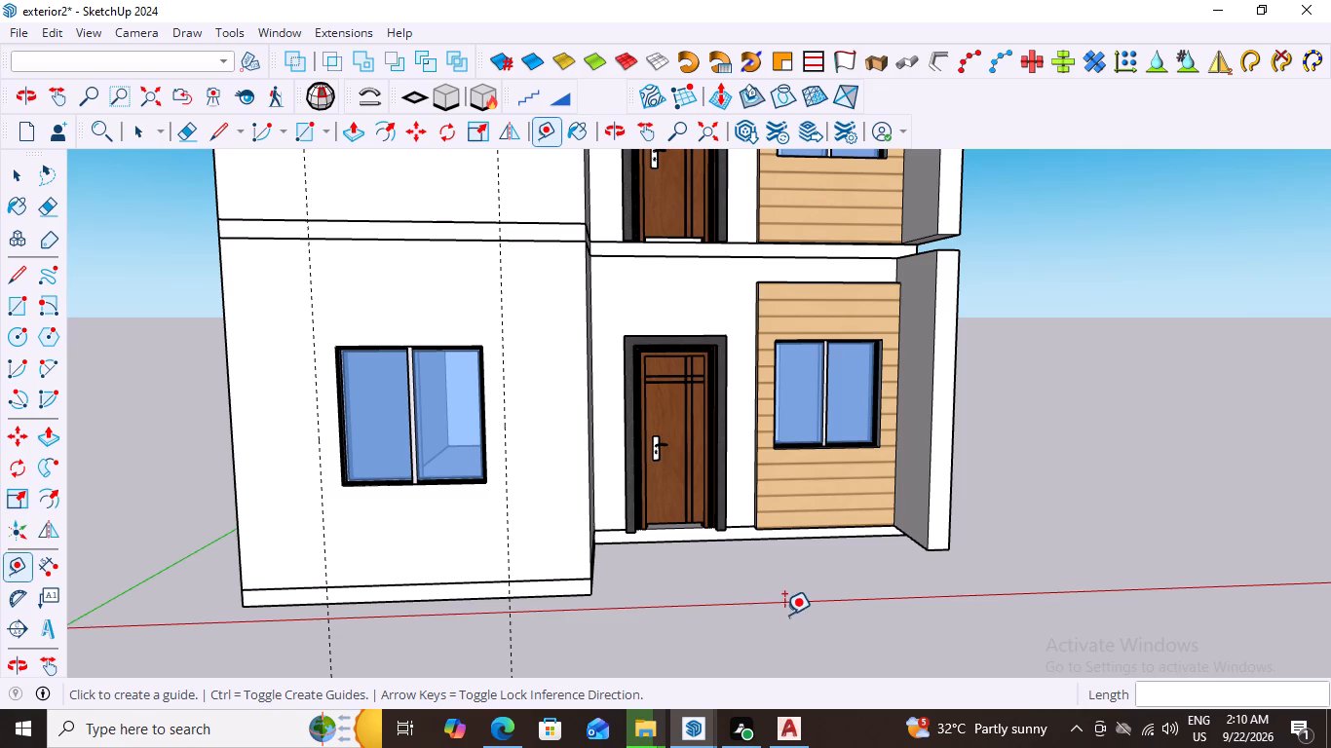
{"action": "middle_click_drag", "start_coordinate": [788, 603], "coordinate": [815, 625]}
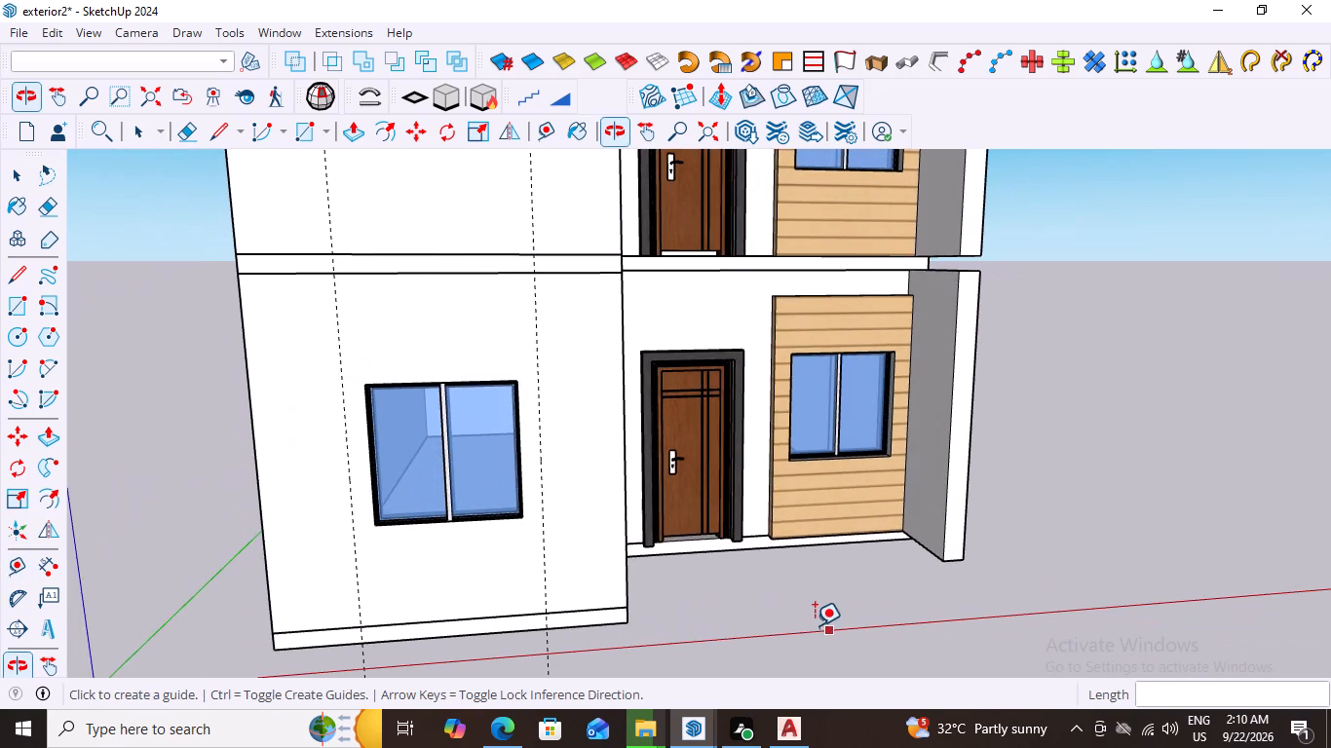
{"action": "scroll", "coordinate": [716, 605], "scroll_direction": "up", "scroll_amount": 2}
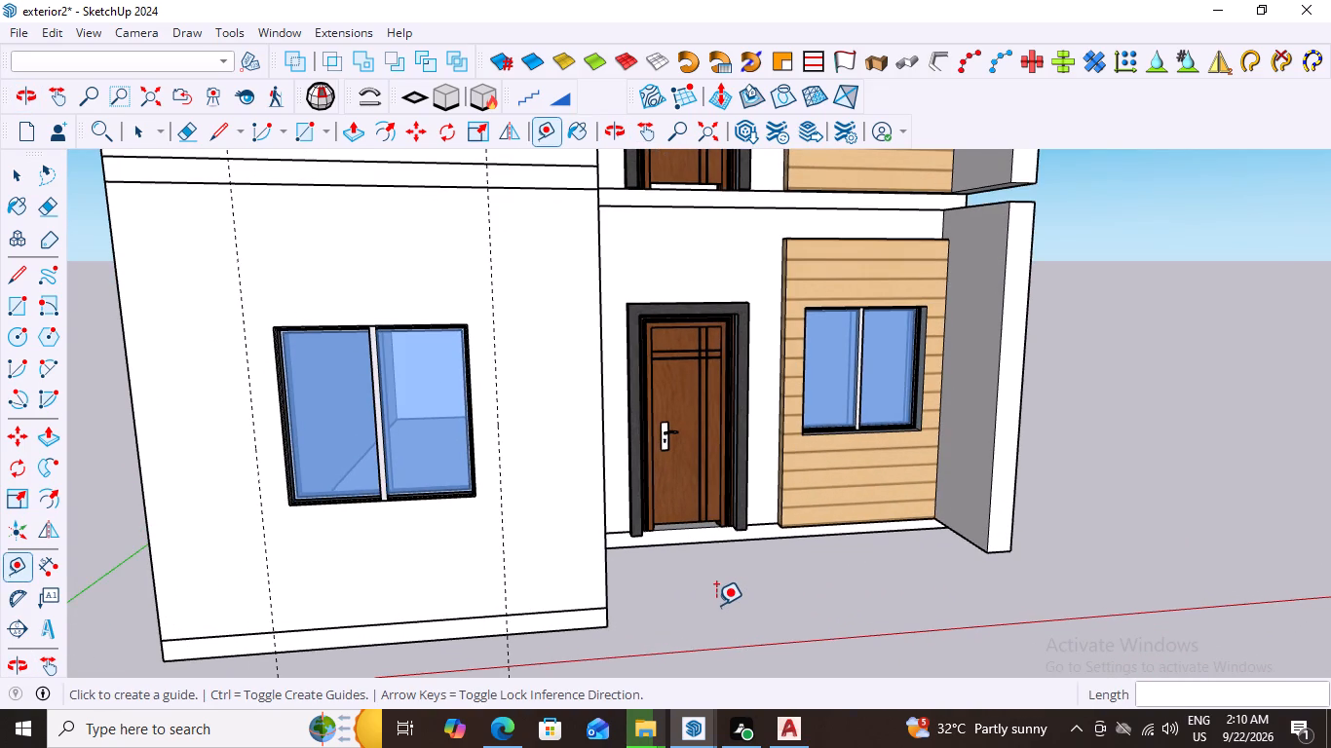
{"action": "scroll", "coordinate": [716, 605], "scroll_direction": "down", "scroll_amount": 2}
{"action": "middle_click_drag", "start_coordinate": [740, 613], "coordinate": [661, 616]}
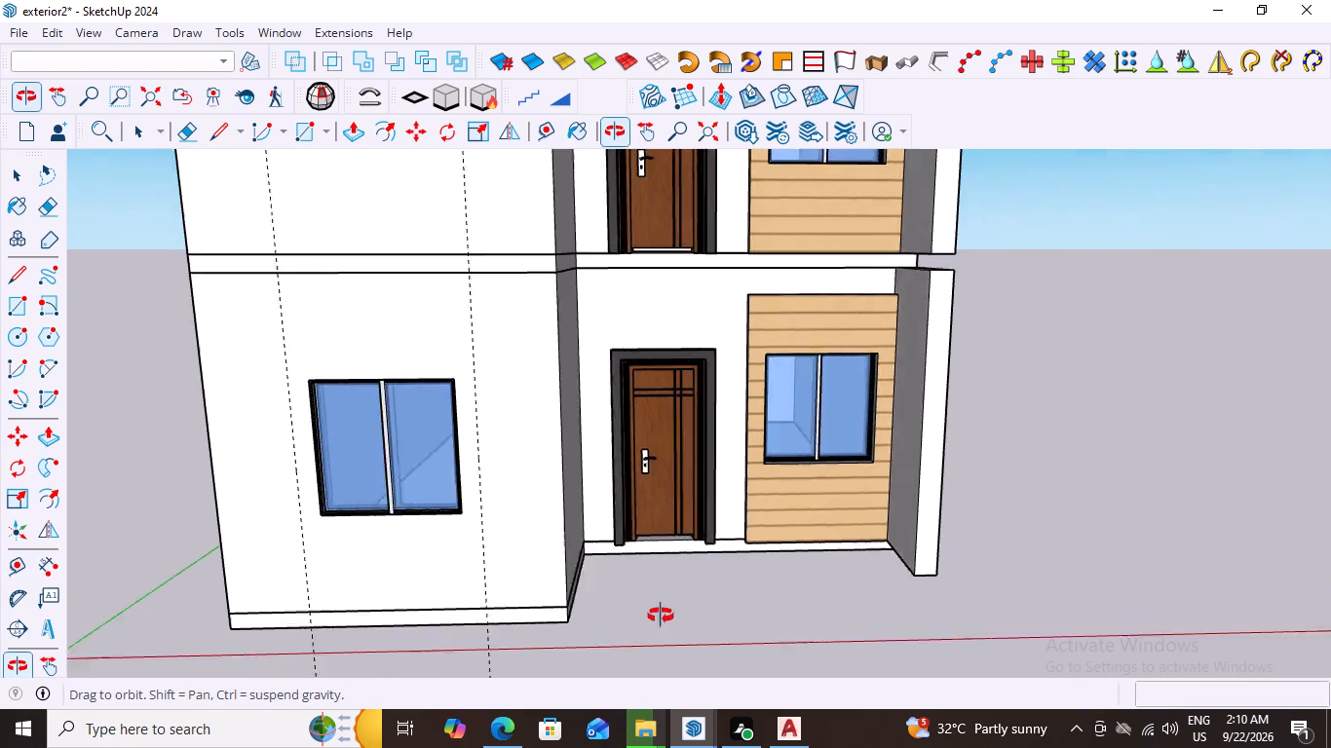
{"action": "middle_click_drag", "start_coordinate": [661, 616], "coordinate": [668, 594]}
{"action": "scroll", "coordinate": [464, 554], "scroll_direction": "up", "scroll_amount": 2}
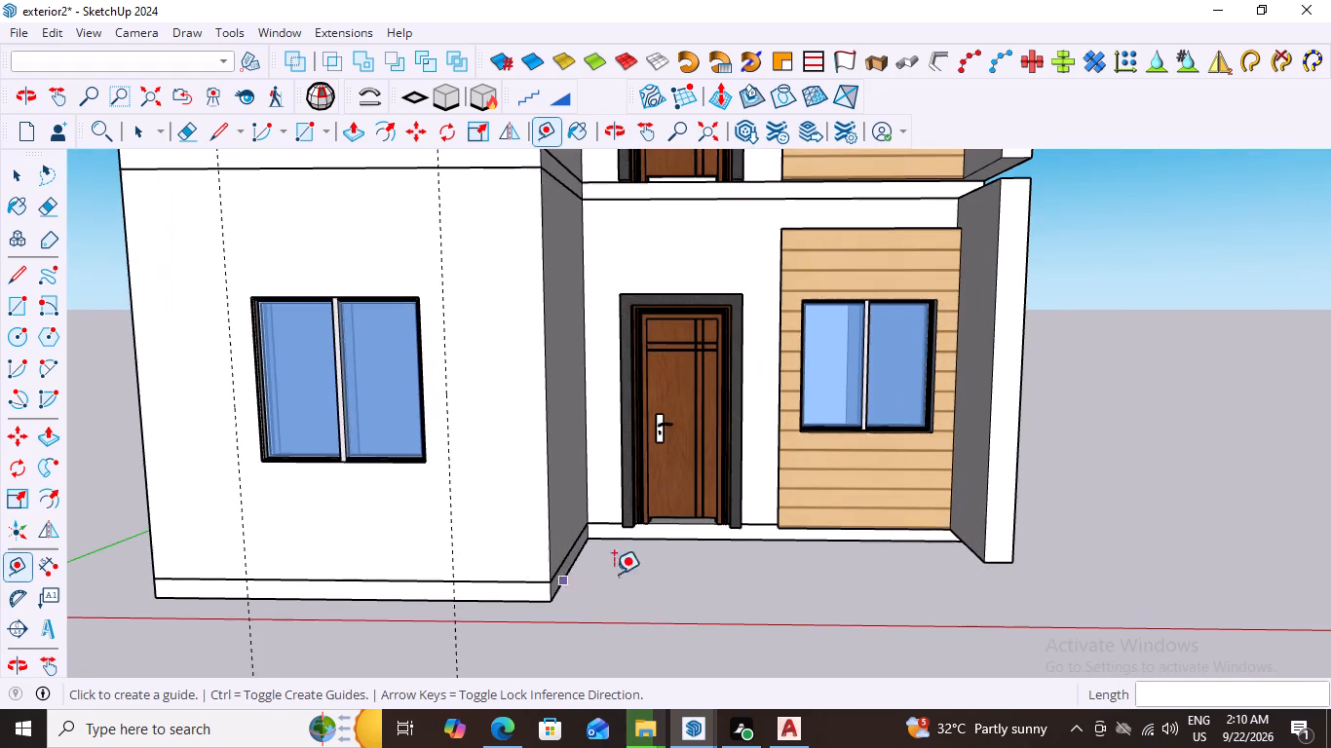
{"action": "scroll", "coordinate": [641, 571], "scroll_direction": "down", "scroll_amount": 6}
{"action": "middle_click_drag", "start_coordinate": [671, 566], "coordinate": [673, 589]}
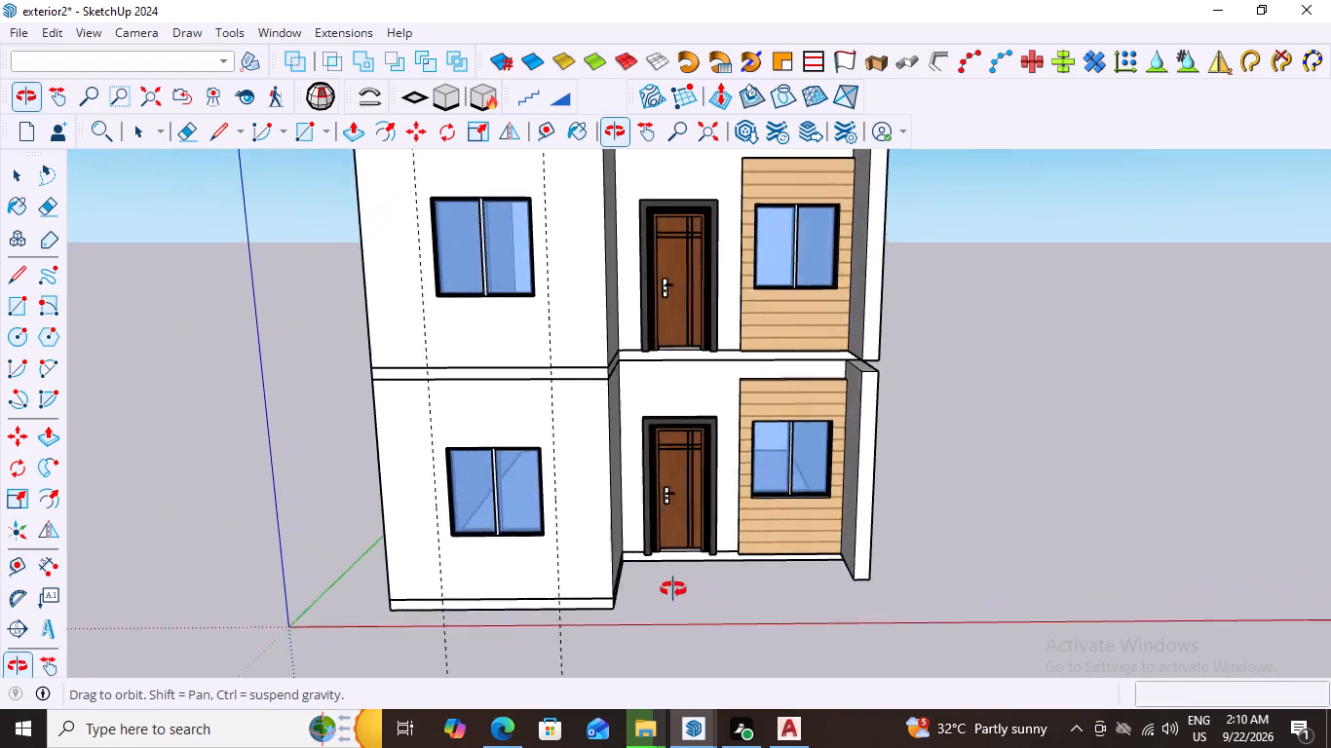
{"action": "middle_click_drag", "start_coordinate": [673, 589], "coordinate": [647, 580]}
{"action": "scroll", "coordinate": [545, 533], "scroll_direction": "up", "scroll_amount": 4}
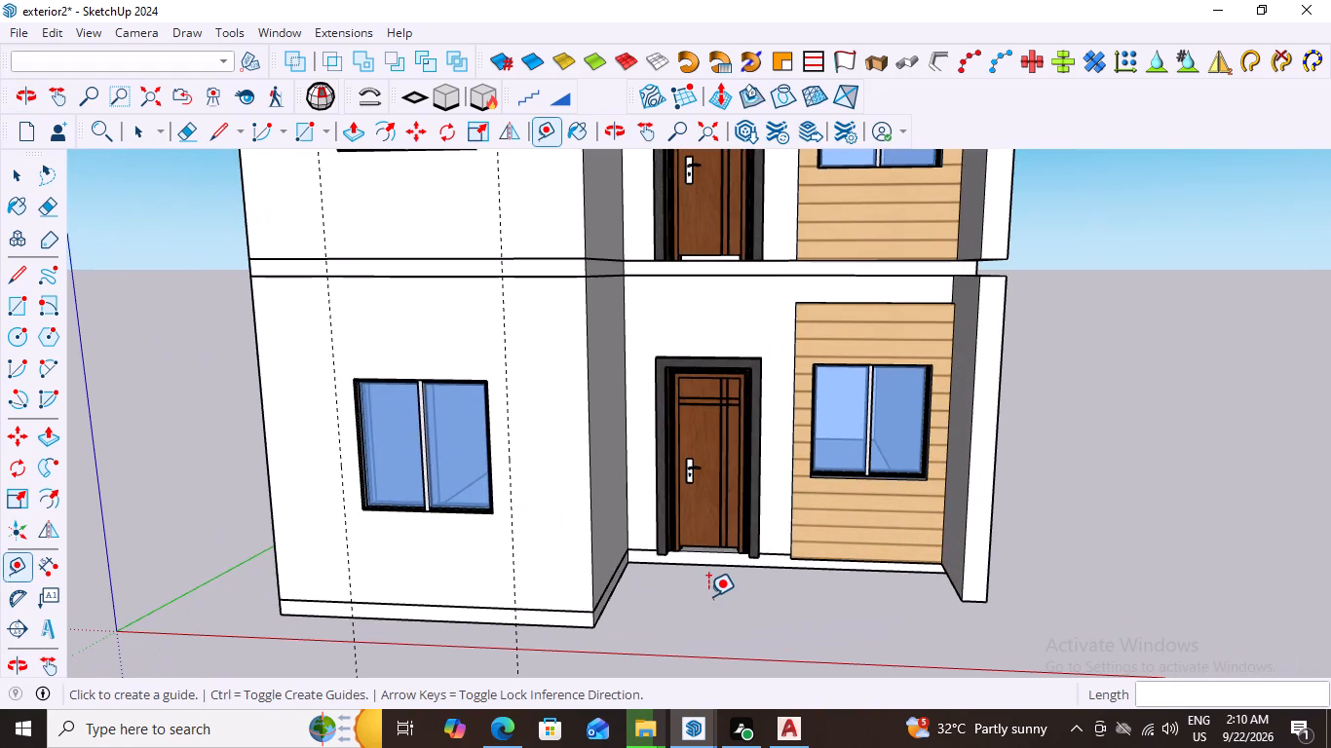
Start a horizontal guide from the top edge of the base band on the projecting front wall, offset upward.
{"action": "middle_click_drag", "start_coordinate": [700, 607], "coordinate": [785, 605]}
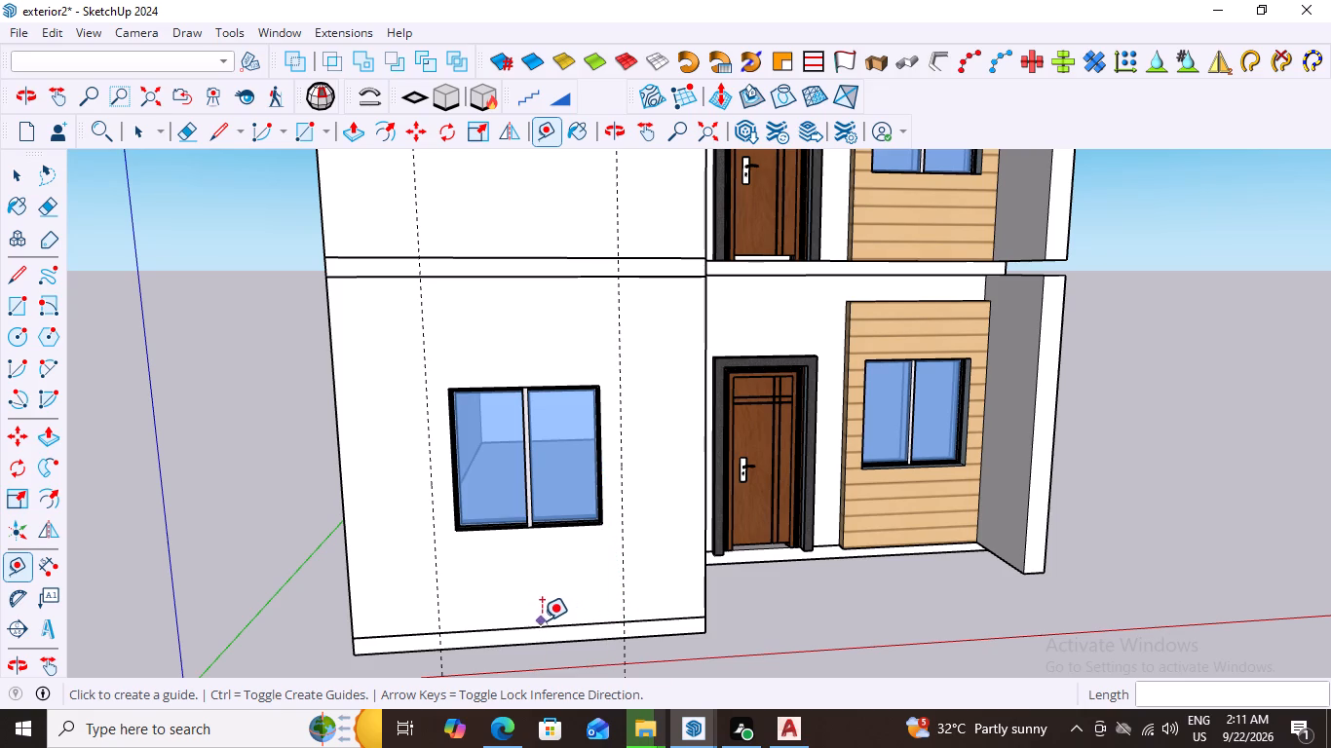
{"action": "left_click", "coordinate": [561, 620]}
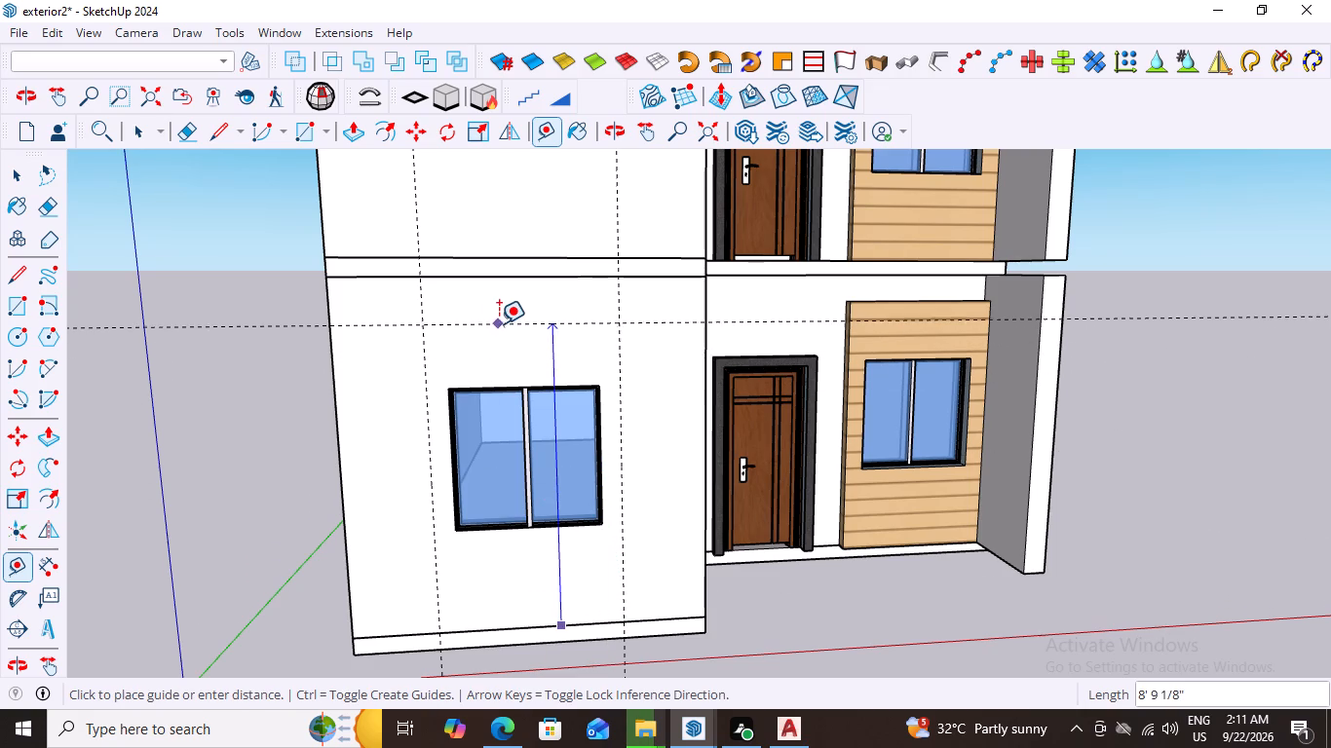
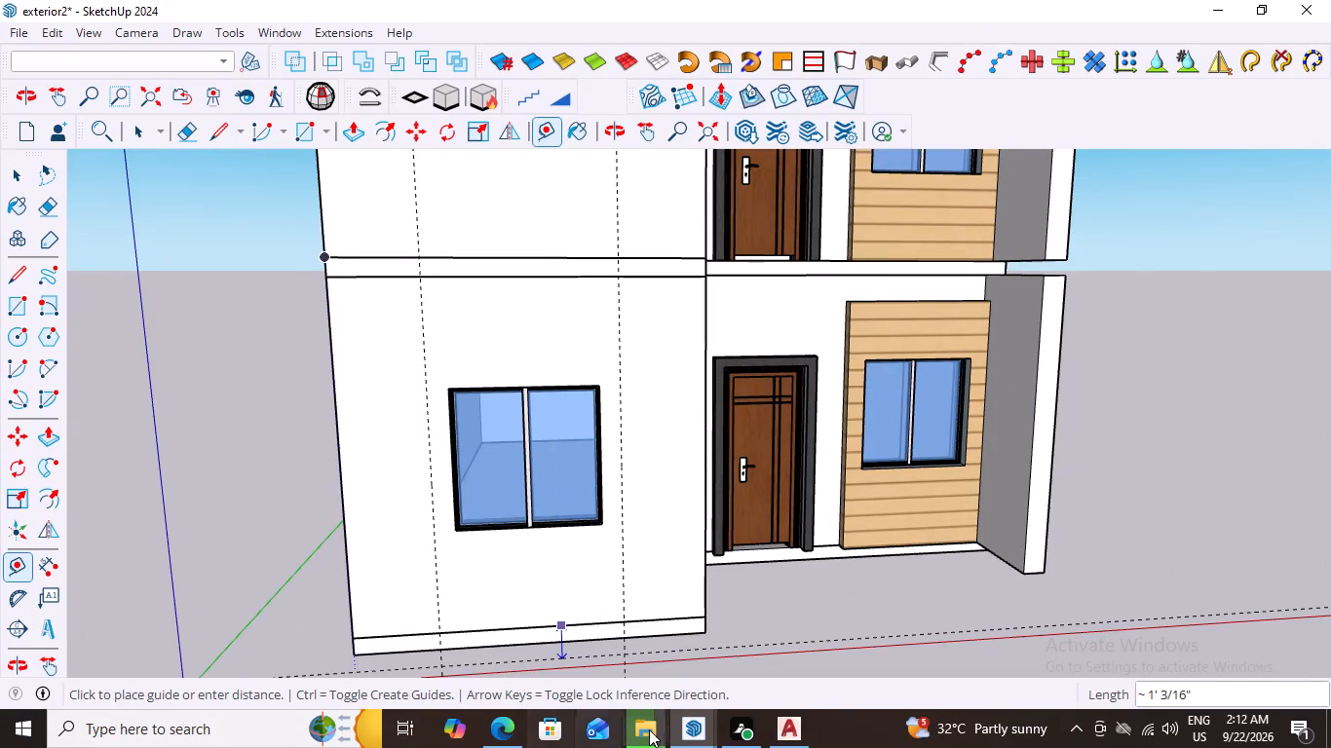
Check the progress of the file copy from Documents to the USB drive in File Explorer.
{"action": "left_click", "coordinate": [650, 727]}
{"action": "scroll", "coordinate": [712, 478], "scroll_direction": "up", "scroll_amount": 2}
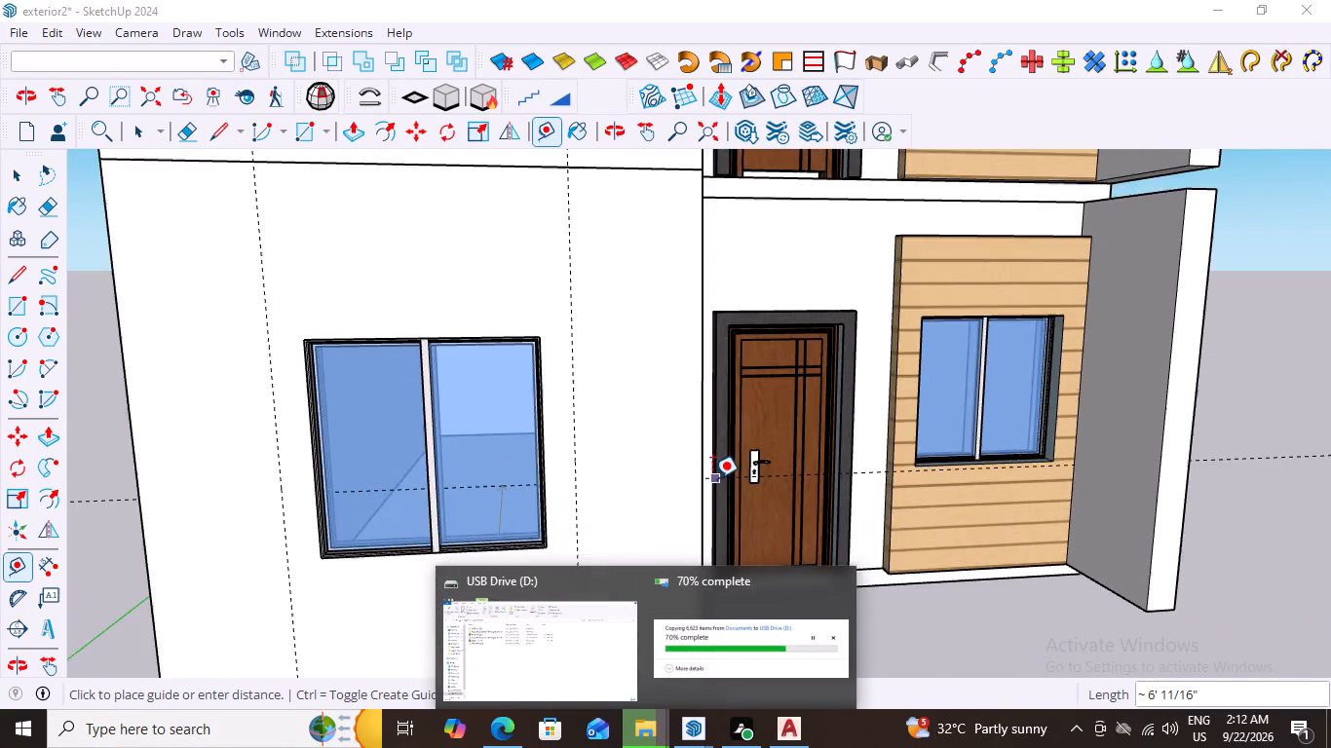
{"action": "scroll", "coordinate": [712, 478], "scroll_direction": "up", "scroll_amount": 2}
{"action": "scroll", "coordinate": [712, 478], "scroll_direction": "down", "scroll_amount": 11}
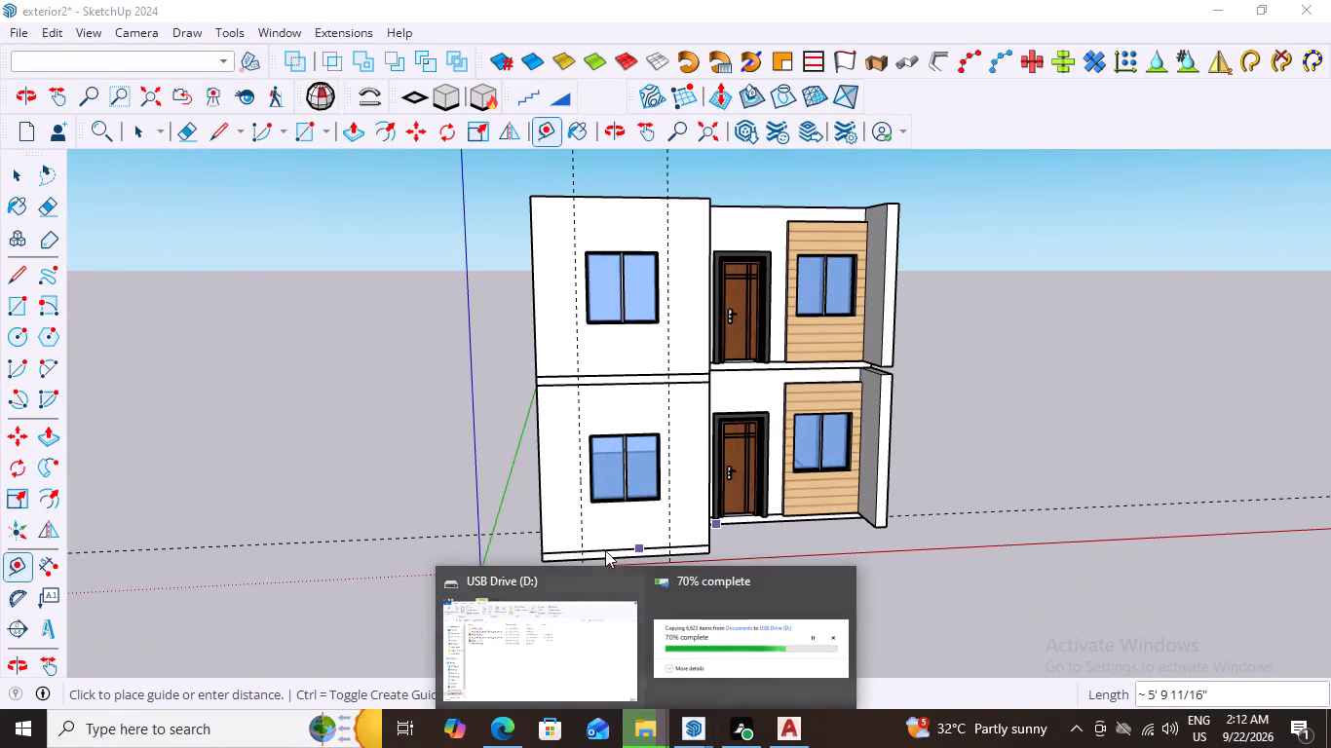
{"action": "left_click", "coordinate": [654, 736]}
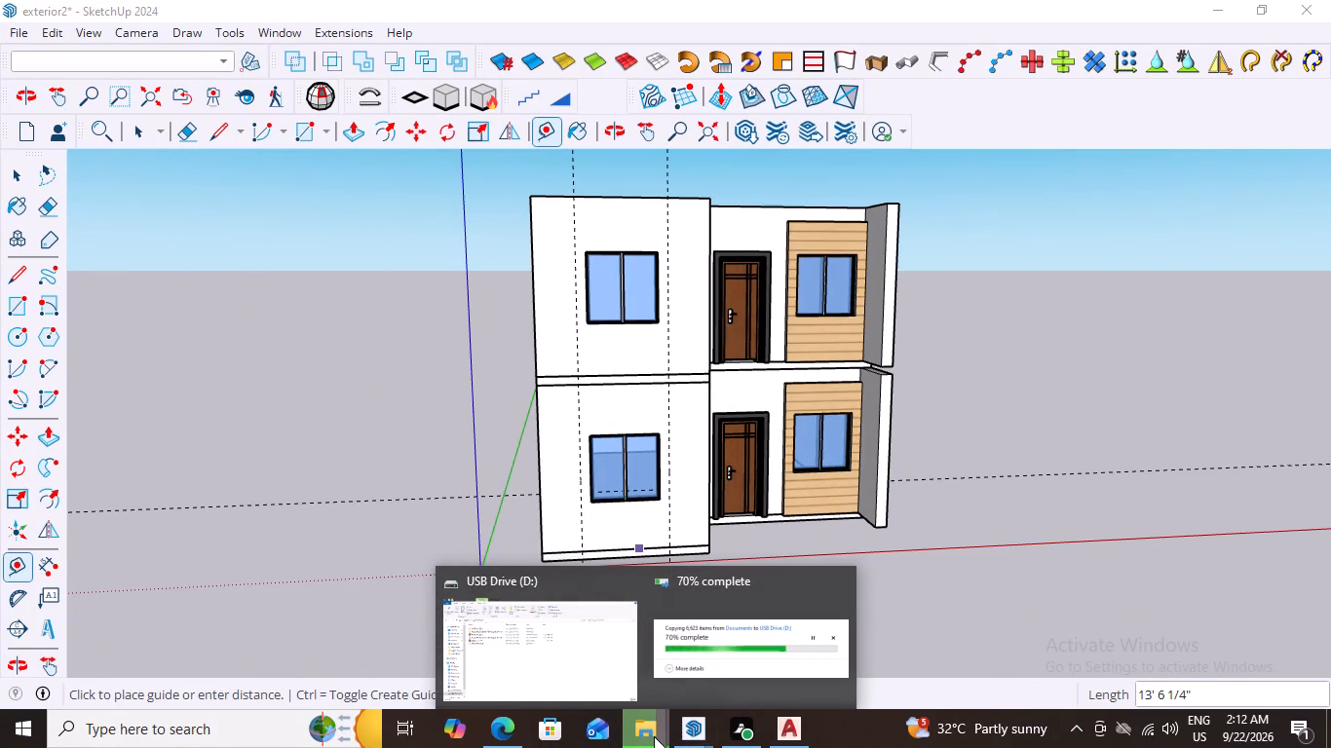
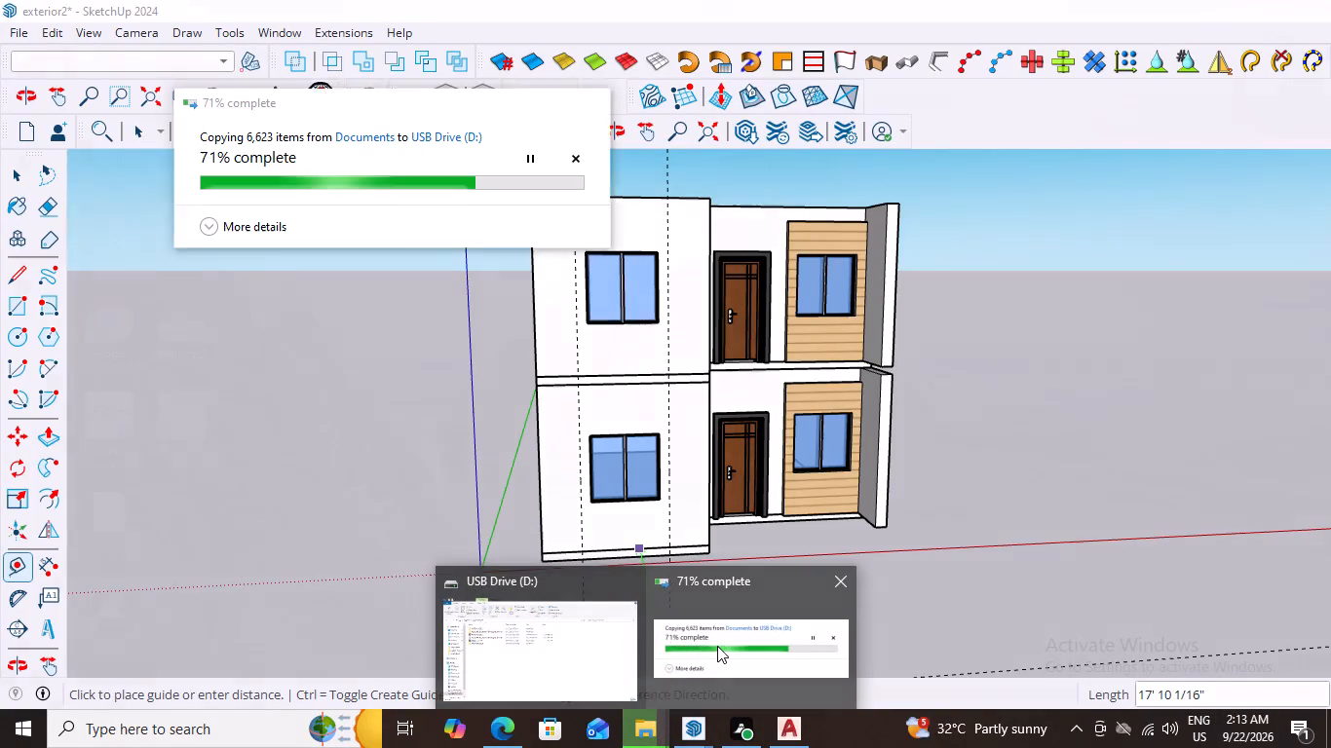
Check the detailed progress of the file copy from Documents to the USB drive, and minimize its window.
{"action": "left_click", "coordinate": [717, 646]}
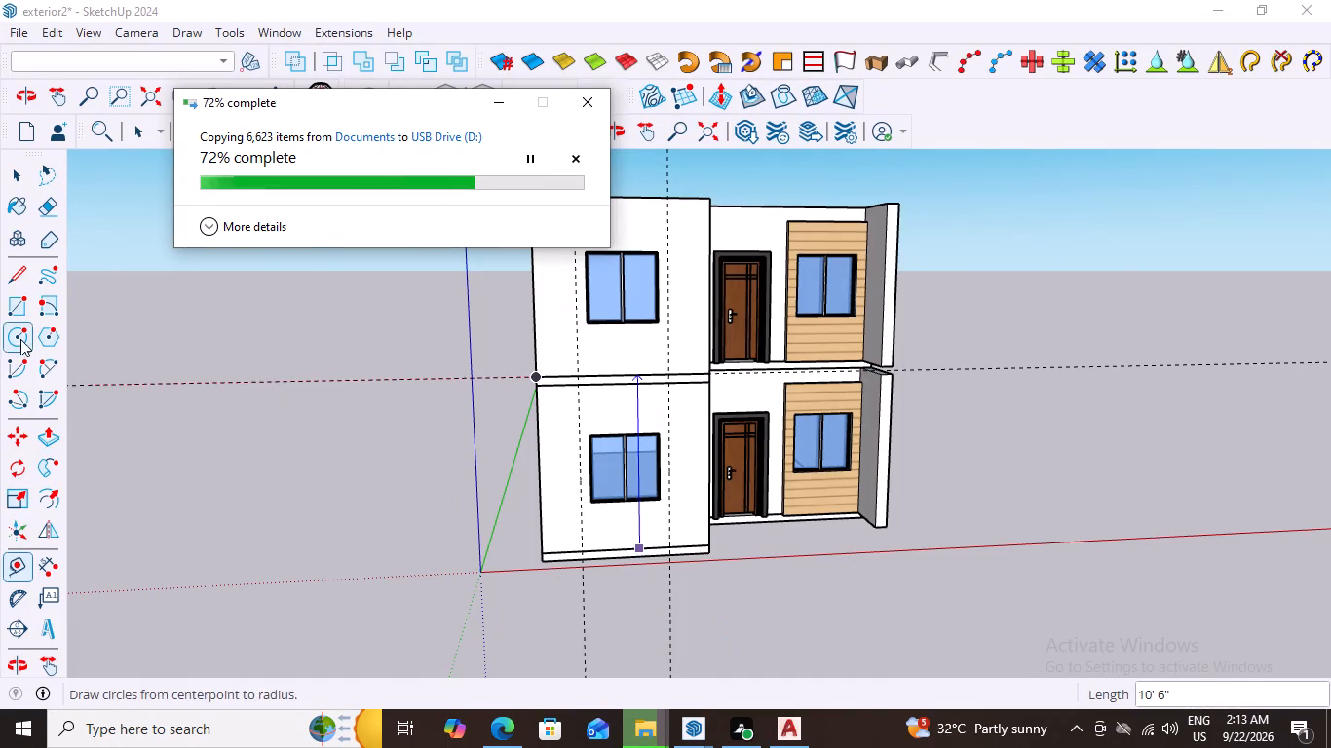
{"action": "left_click", "coordinate": [272, 228]}
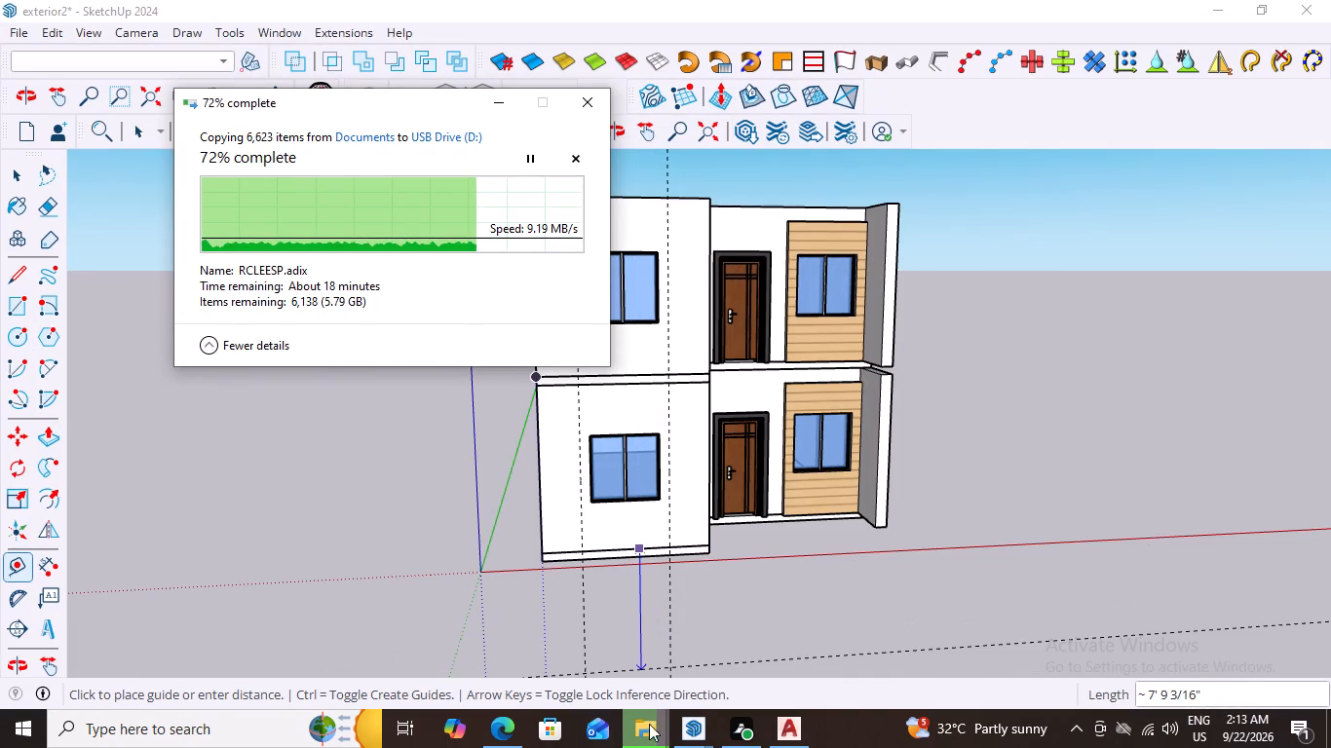
{"action": "scroll", "coordinate": [851, 447], "scroll_direction": "down", "scroll_amount": 4}
{"action": "scroll", "coordinate": [852, 443], "scroll_direction": "up", "scroll_amount": 4}
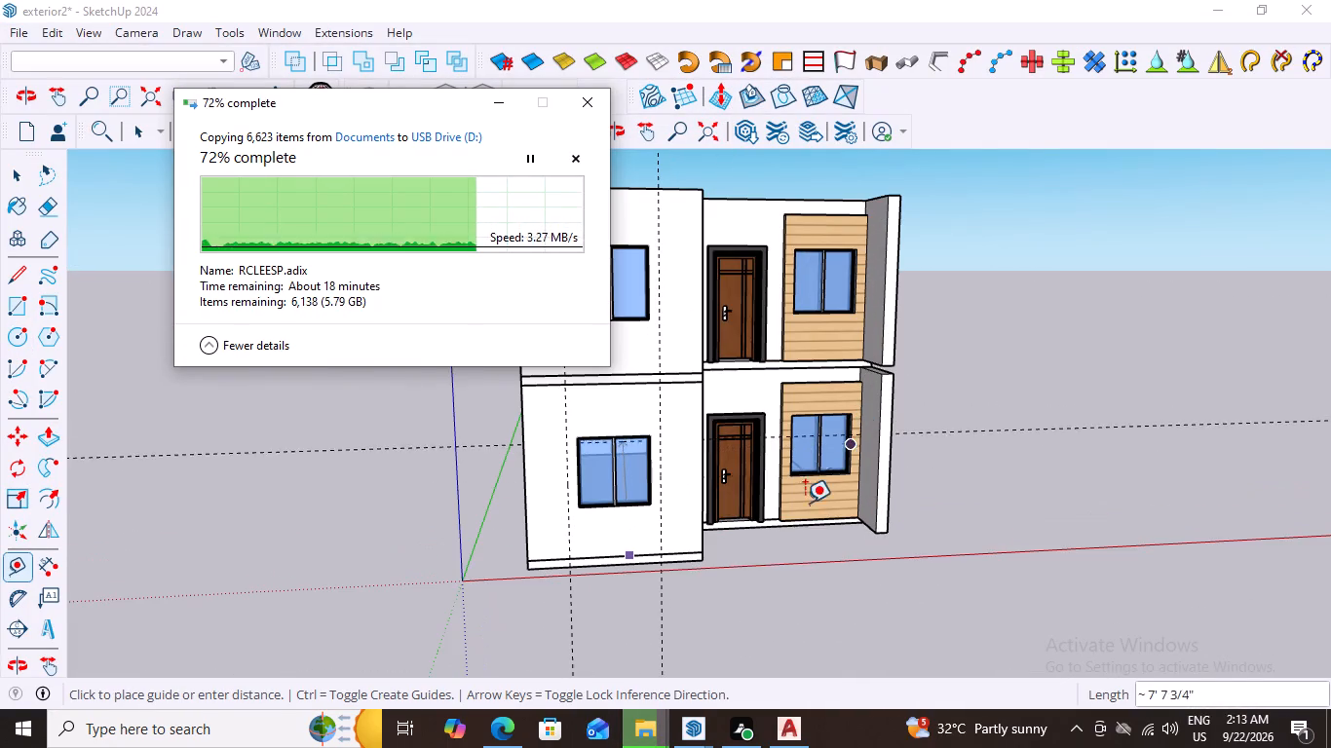
{"action": "left_click", "coordinate": [634, 733]}
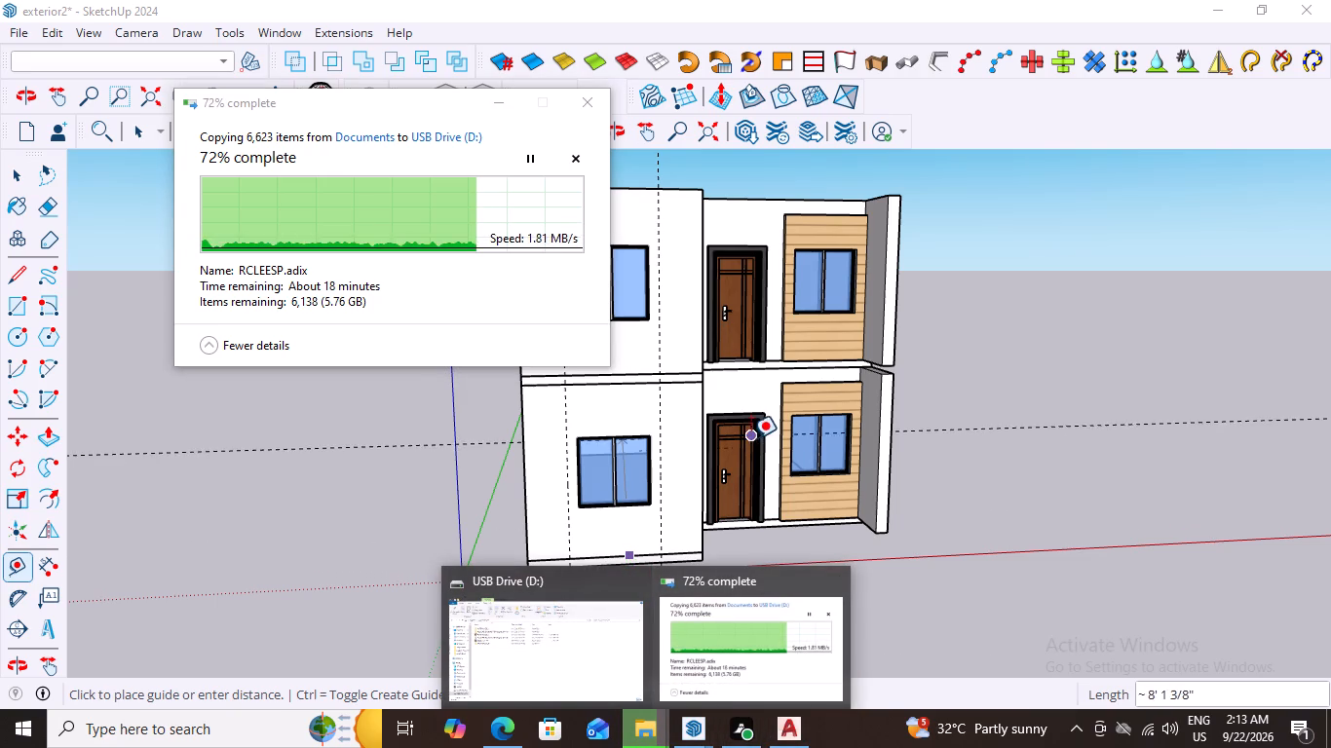
{"action": "left_click", "coordinate": [506, 100]}
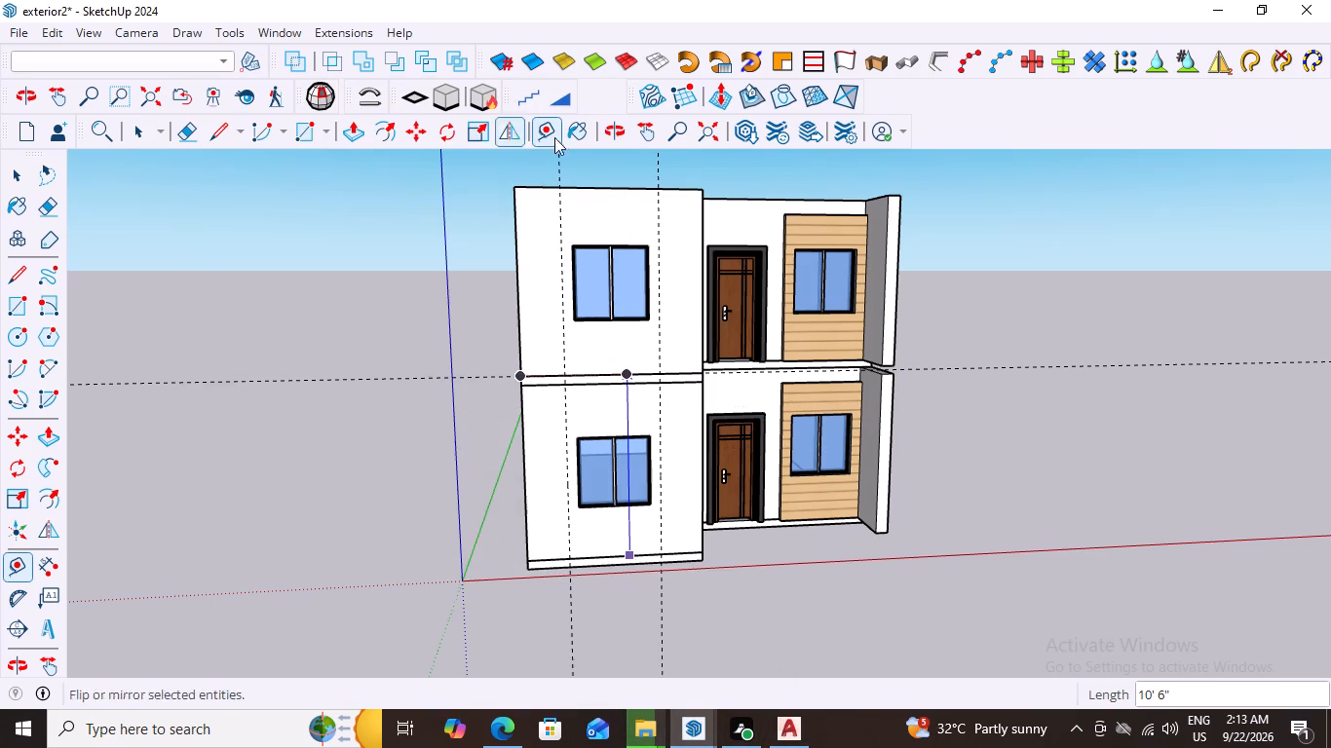
Pull a horizontal guide up from the facade's base line to just above the ground-floor front window.
{"action": "scroll", "coordinate": [679, 424], "scroll_direction": "up", "scroll_amount": 3}
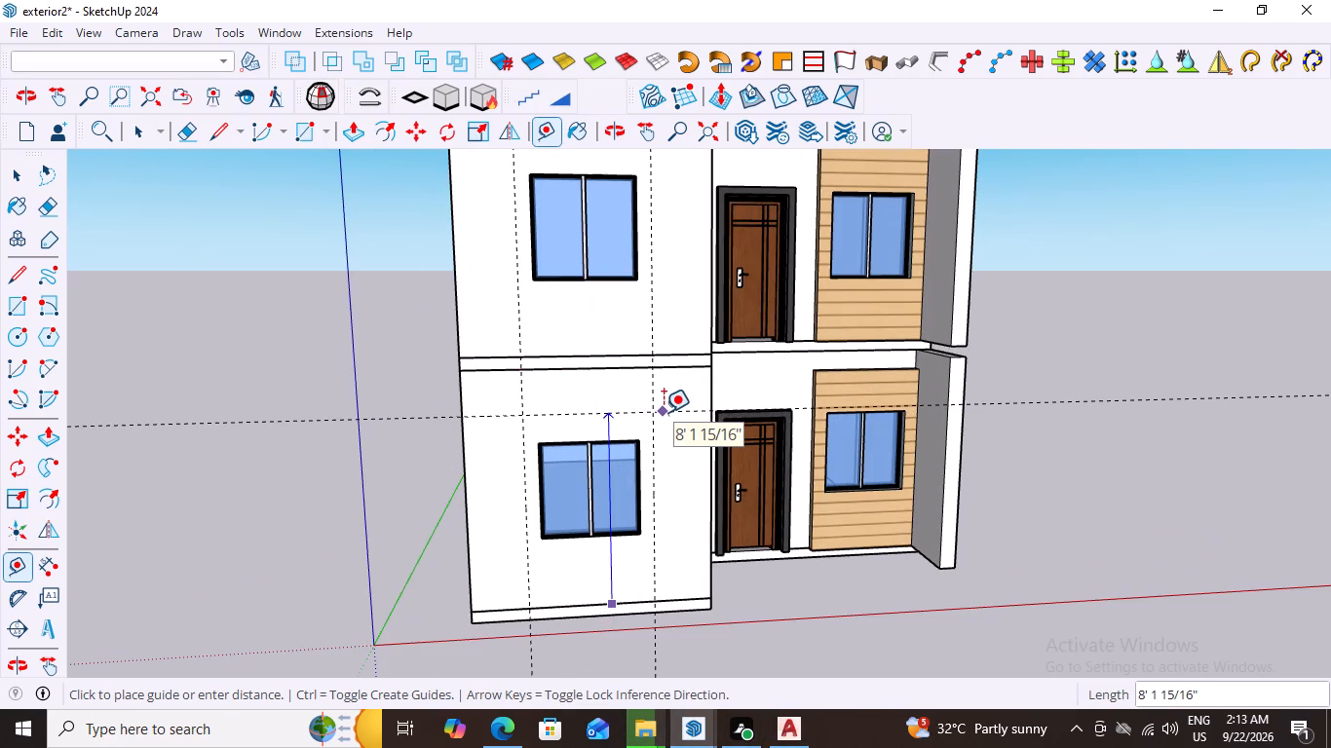
{"action": "scroll", "coordinate": [664, 412], "scroll_direction": "up", "scroll_amount": 1}
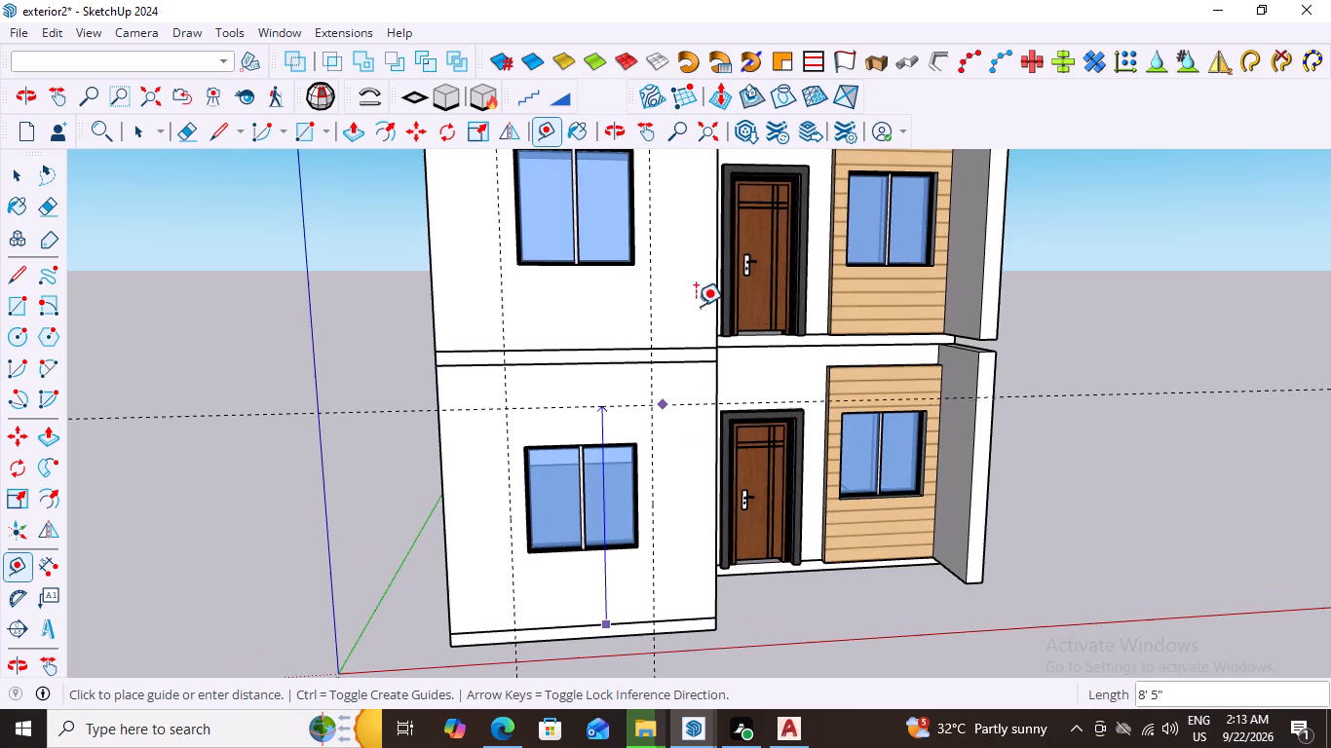
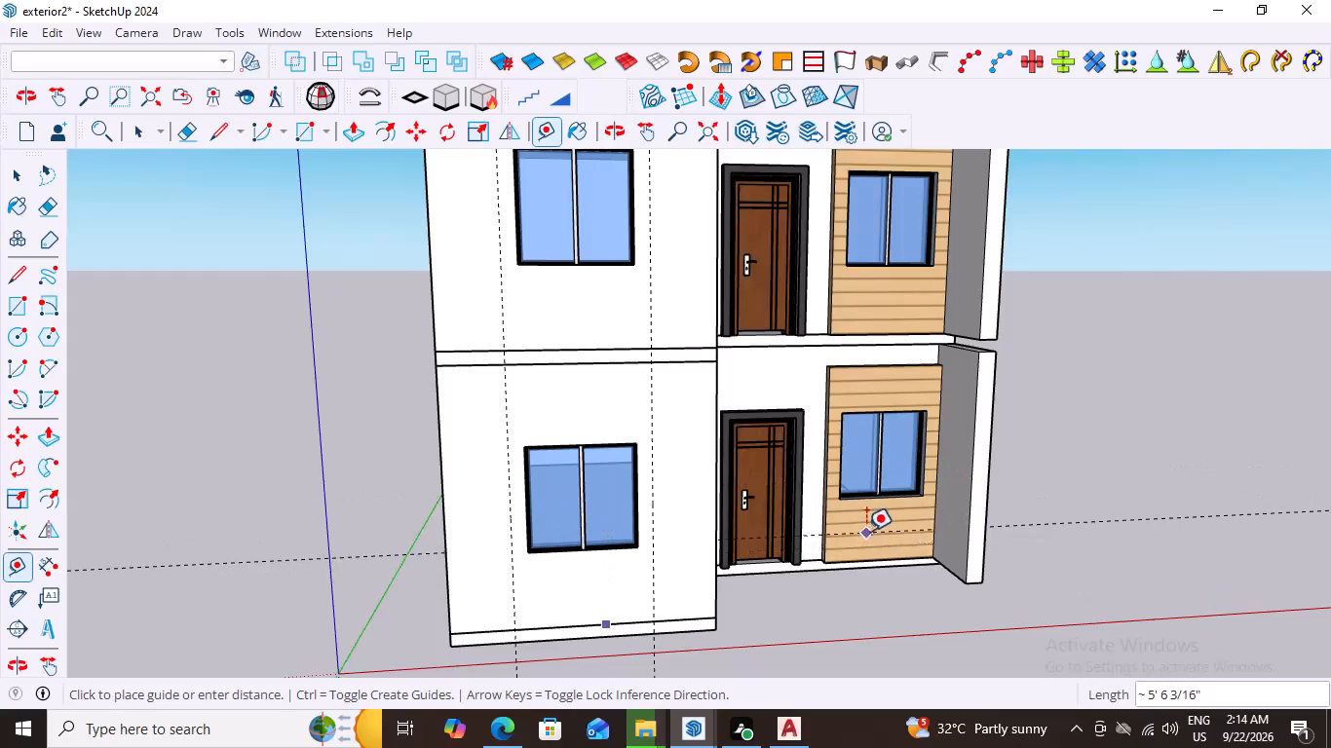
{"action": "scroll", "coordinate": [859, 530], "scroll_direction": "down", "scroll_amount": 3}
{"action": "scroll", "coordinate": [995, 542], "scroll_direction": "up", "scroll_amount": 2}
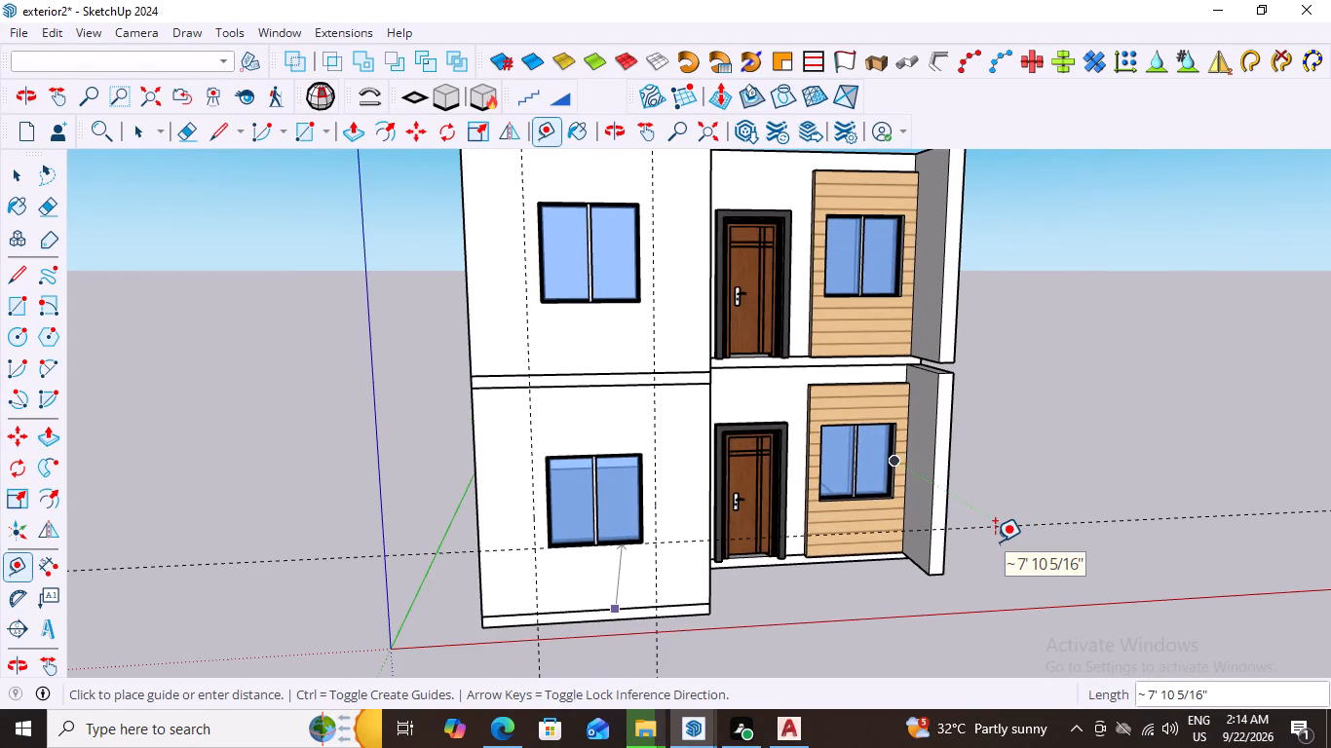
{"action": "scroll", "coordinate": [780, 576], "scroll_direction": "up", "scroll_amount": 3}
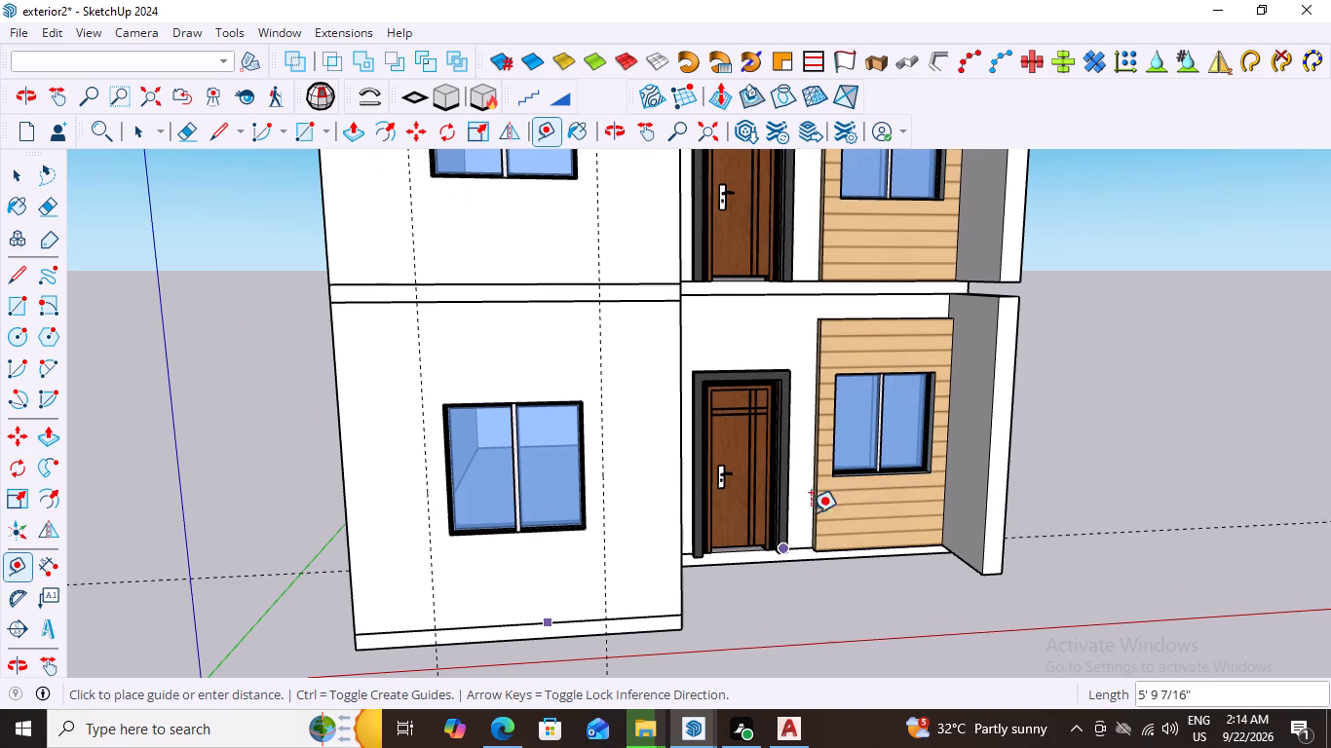
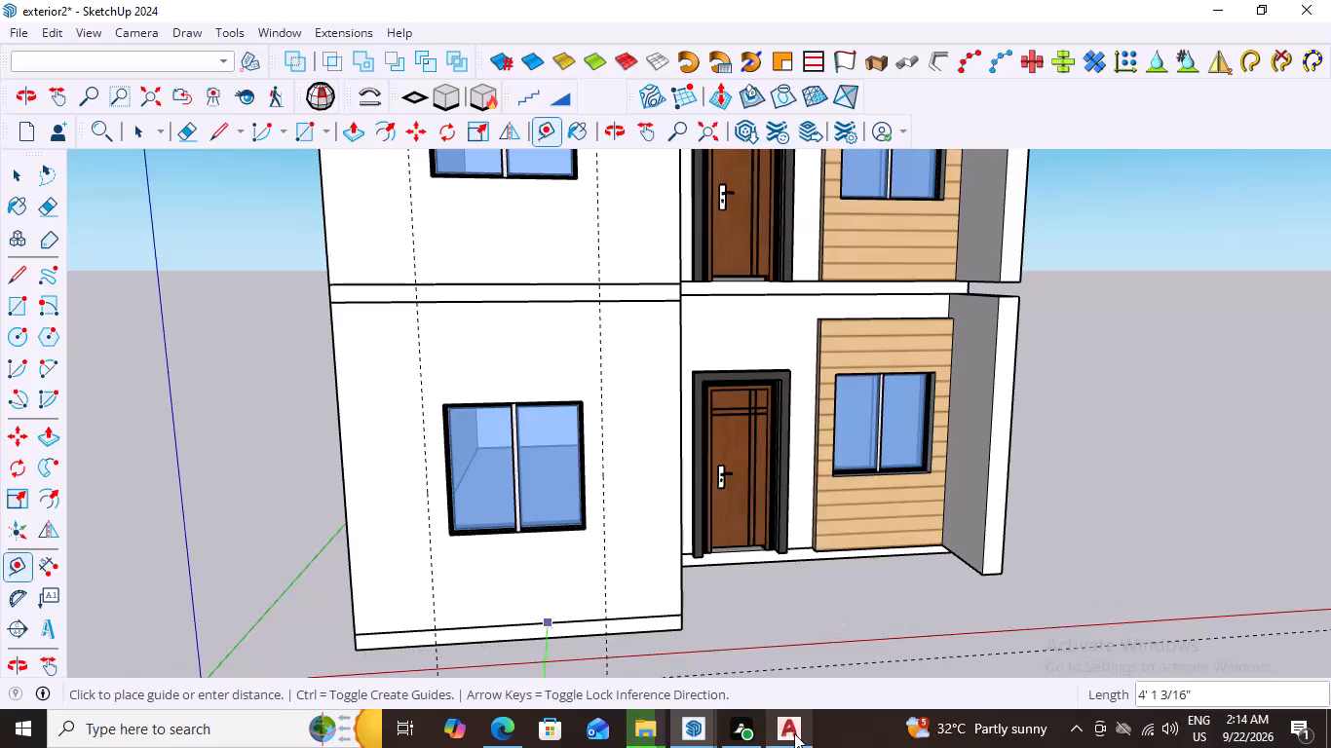
Switch to AutoCAD and close it, discarding the changes to Drawing1.dwg.
{"action": "left_click", "coordinate": [796, 731]}
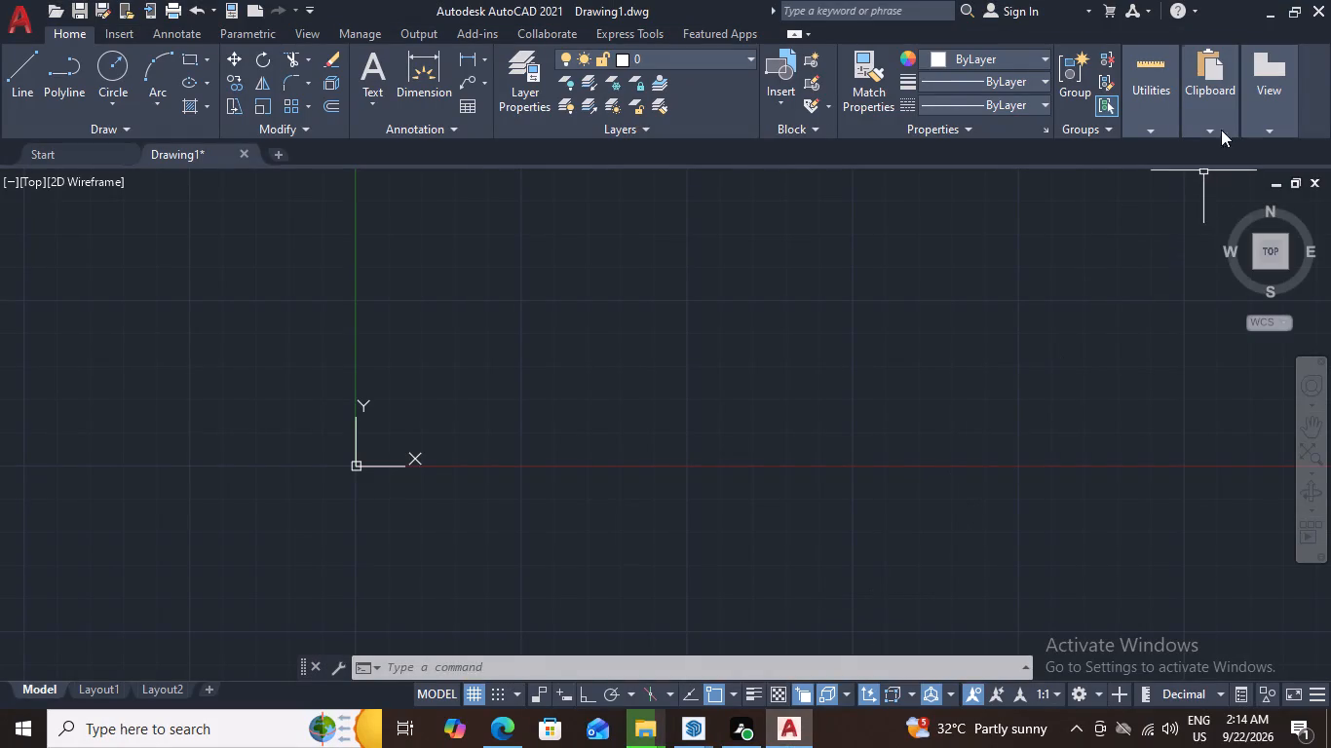
{"action": "left_click", "coordinate": [1318, 10]}
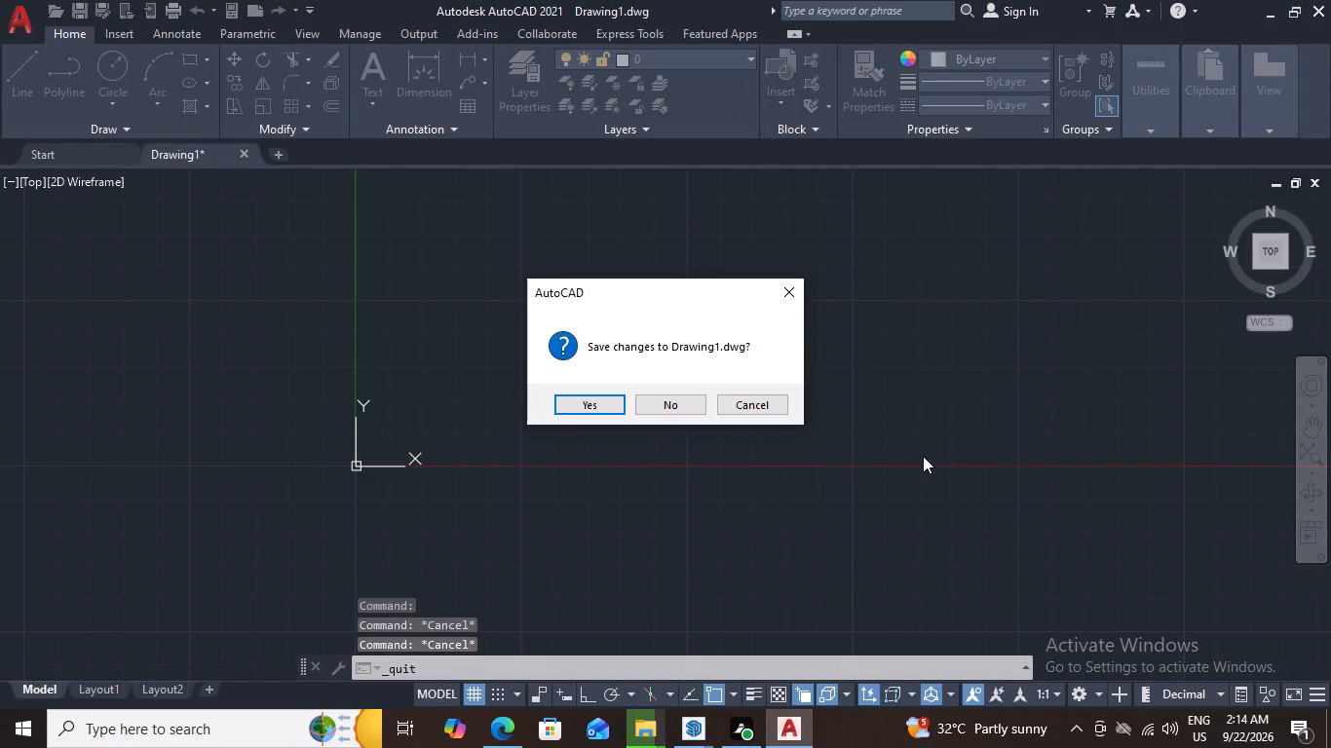
{"action": "left_click", "coordinate": [672, 402]}
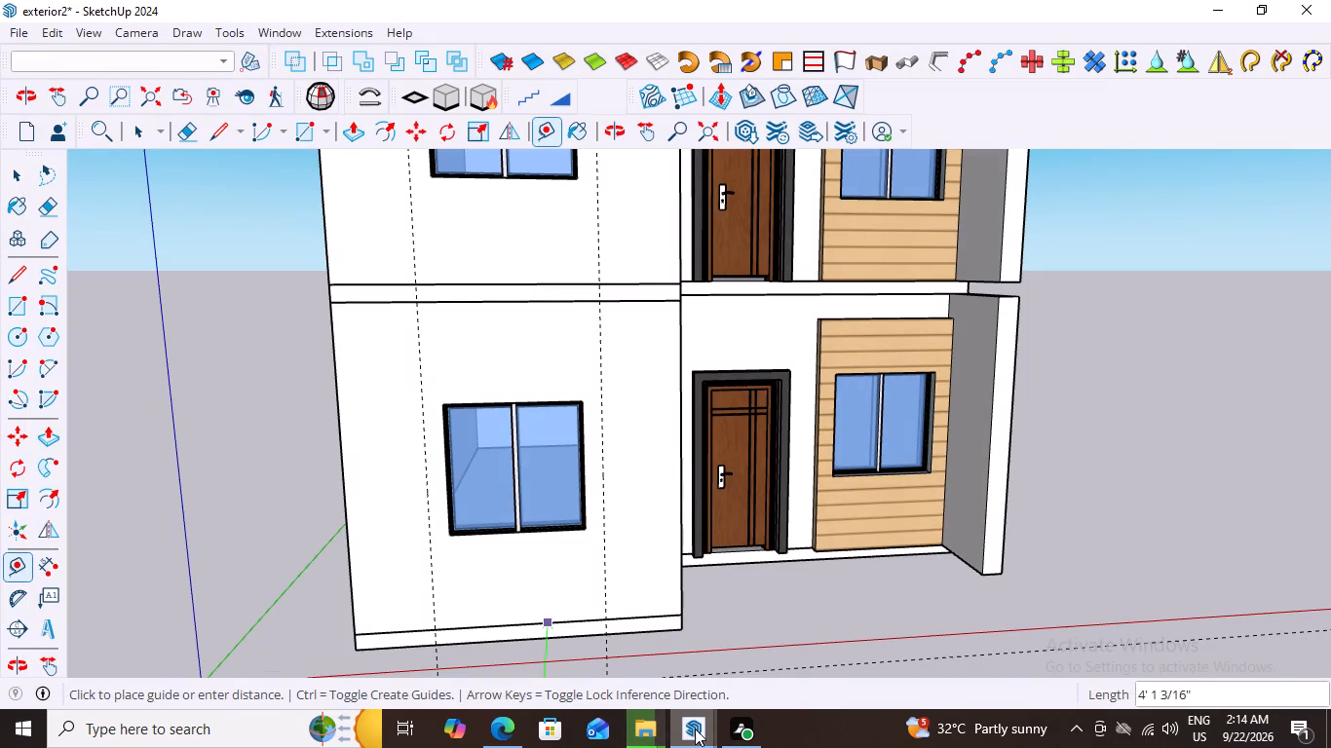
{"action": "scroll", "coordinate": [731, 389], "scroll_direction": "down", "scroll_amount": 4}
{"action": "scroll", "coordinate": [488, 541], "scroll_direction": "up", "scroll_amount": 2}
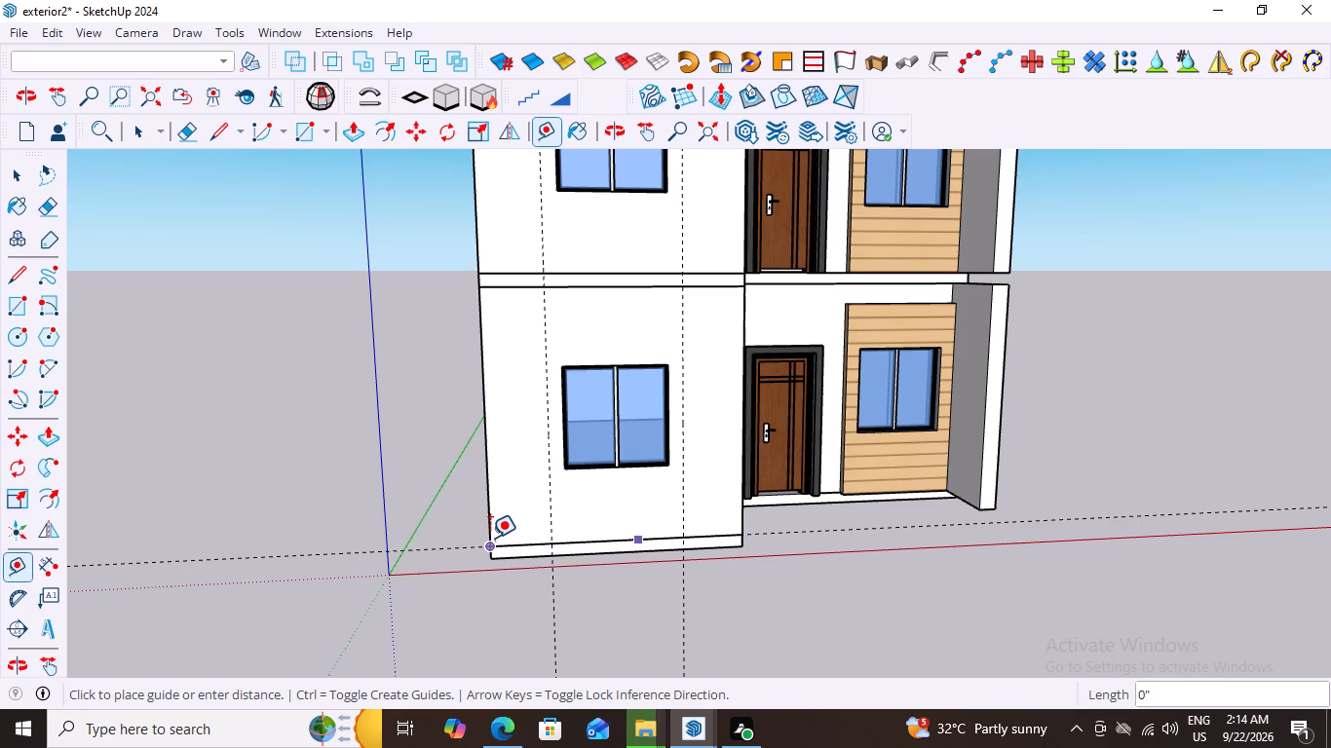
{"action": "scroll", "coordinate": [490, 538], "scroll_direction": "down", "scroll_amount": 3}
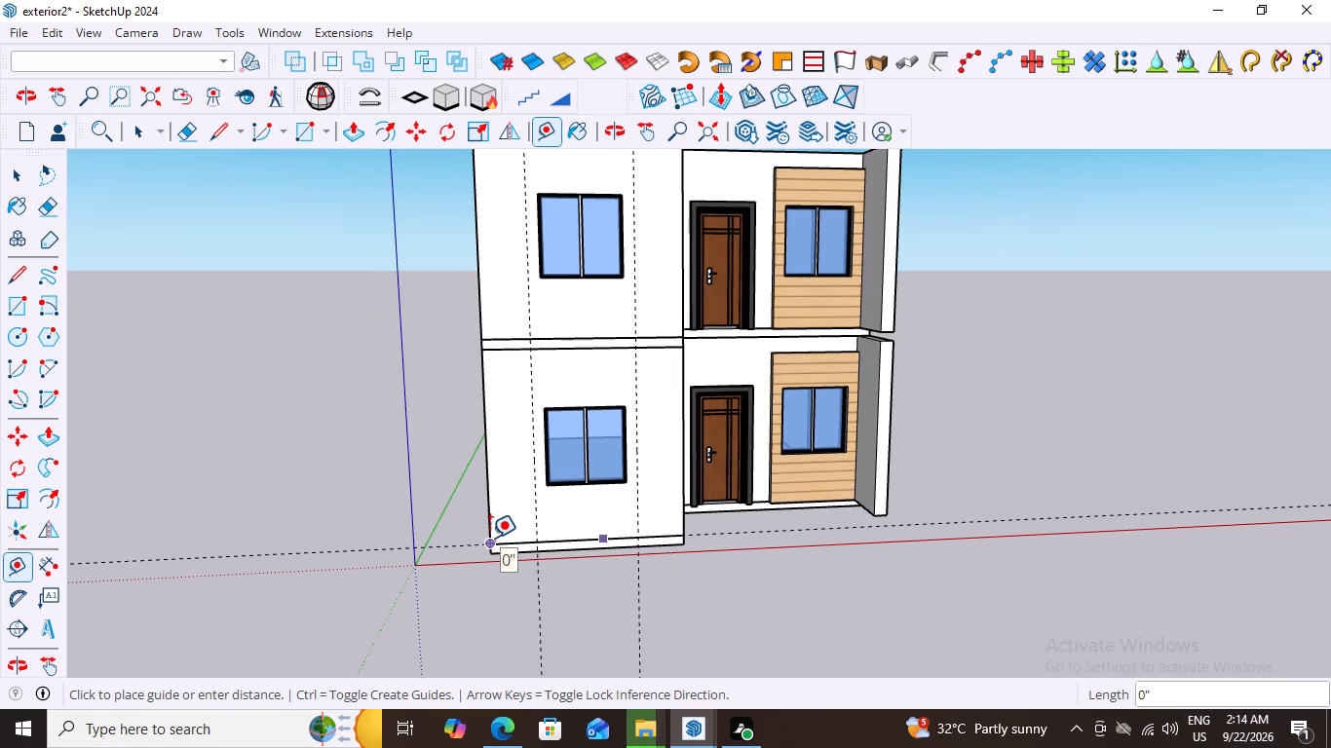
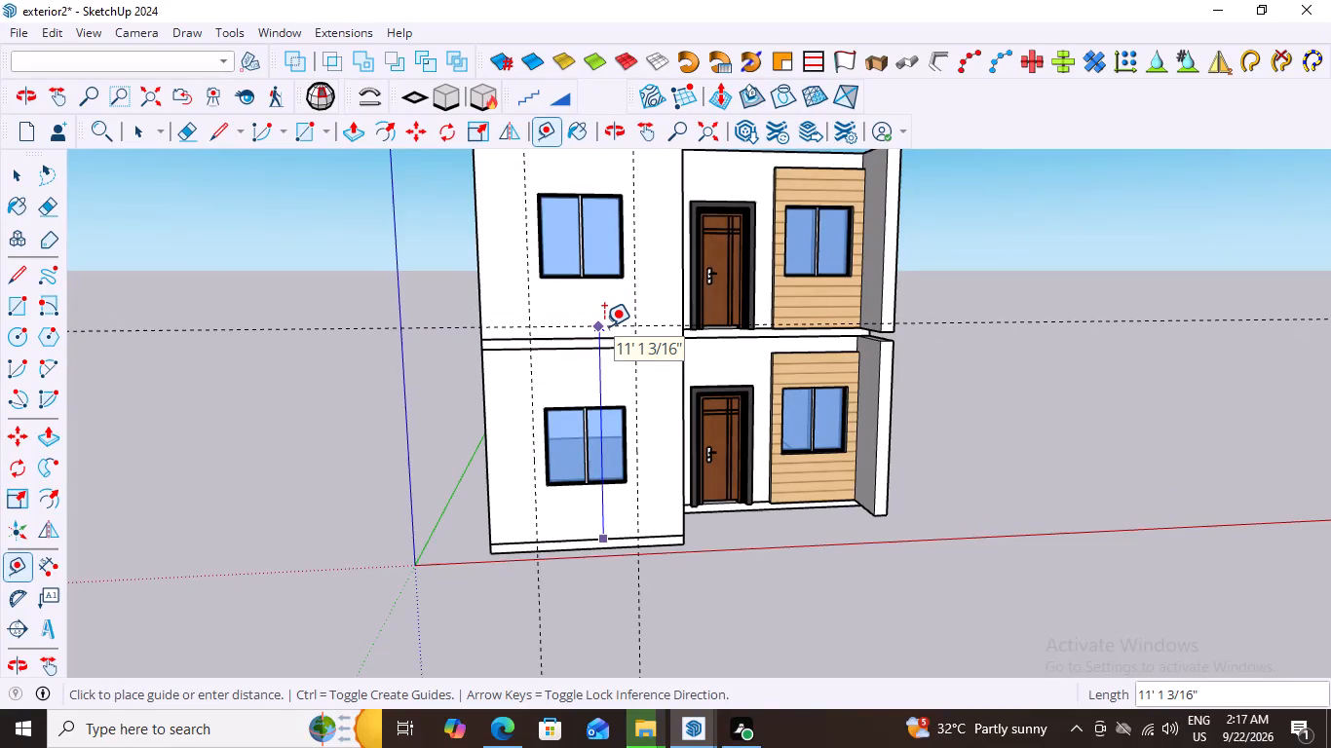
Place a horizontal guide above the ground-floor front window, offset upward from the base line of the wall.
{"action": "scroll", "coordinate": [604, 326], "scroll_direction": "up", "scroll_amount": 1}
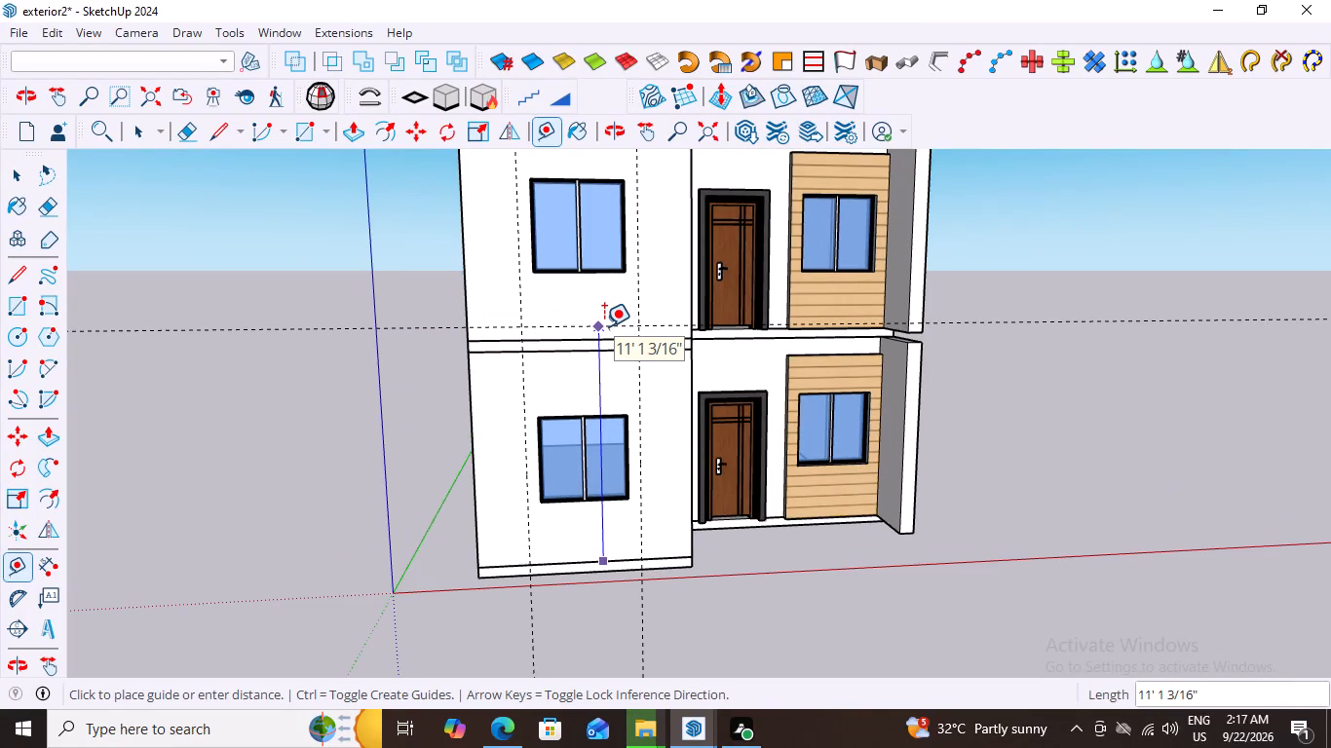
{"action": "scroll", "coordinate": [604, 326], "scroll_direction": "down", "scroll_amount": 1}
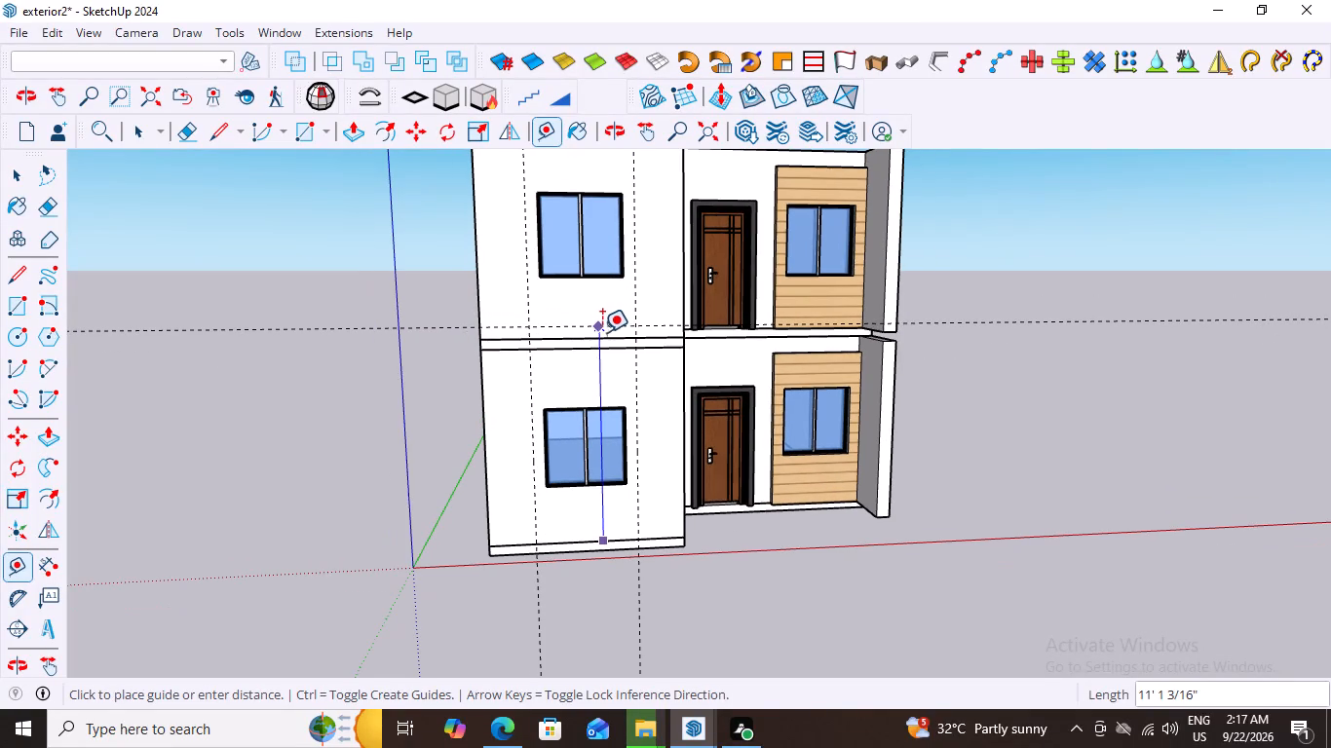
{"action": "scroll", "coordinate": [614, 360], "scroll_direction": "up", "scroll_amount": 5}
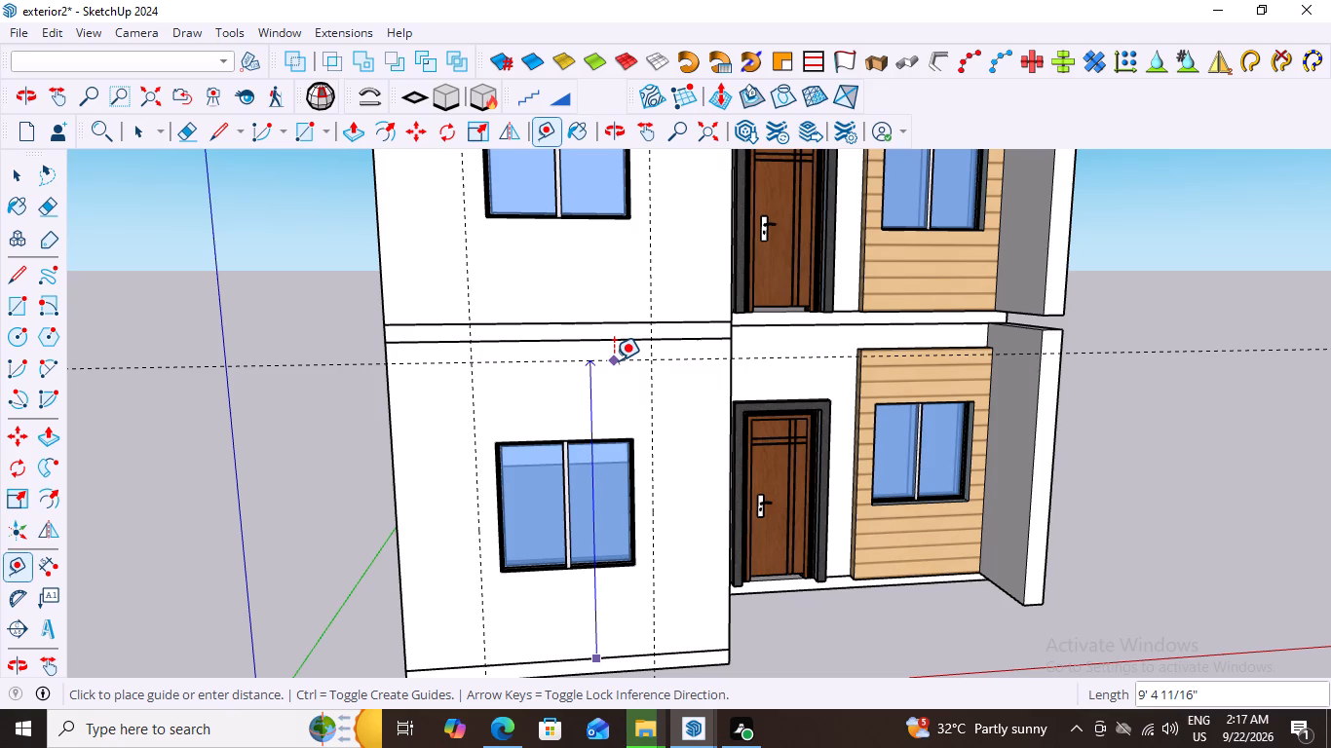
{"action": "middle_click_drag", "start_coordinate": [614, 360], "coordinate": [588, 342]}
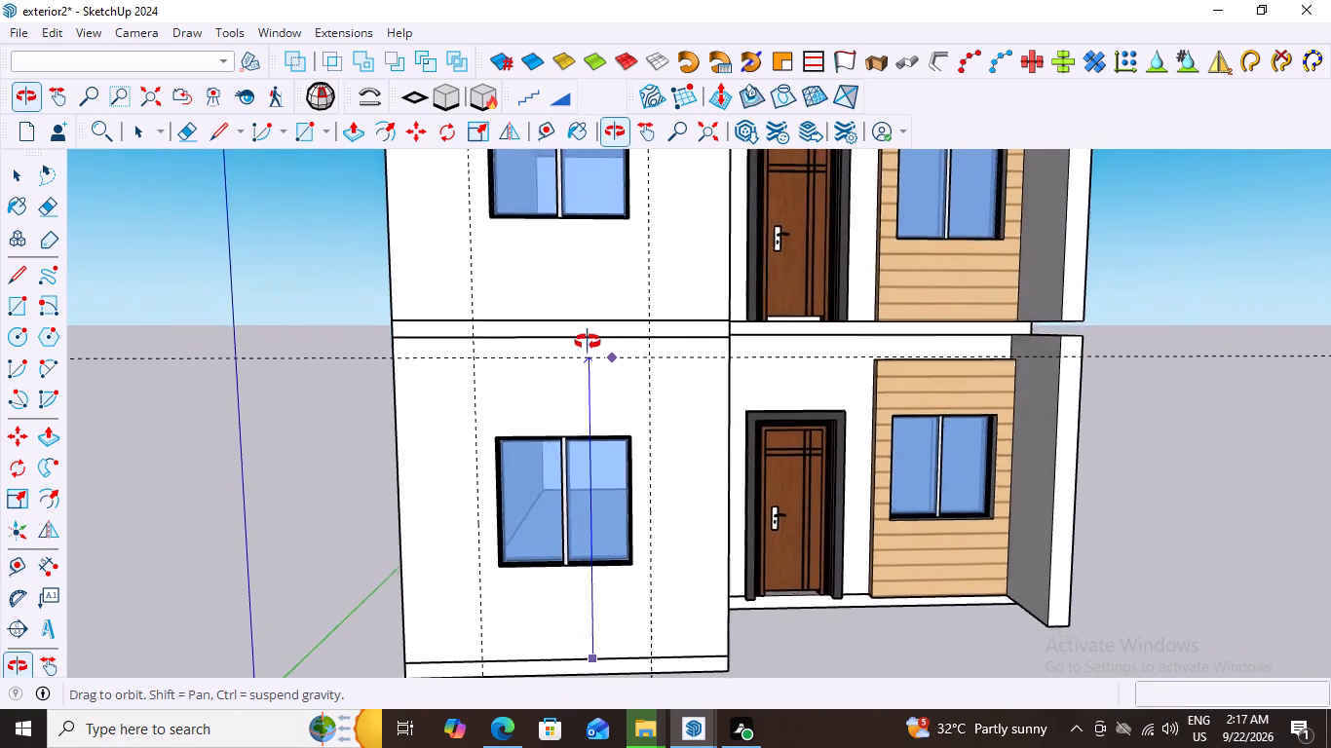
{"action": "middle_click_drag", "start_coordinate": [588, 342], "coordinate": [590, 344]}
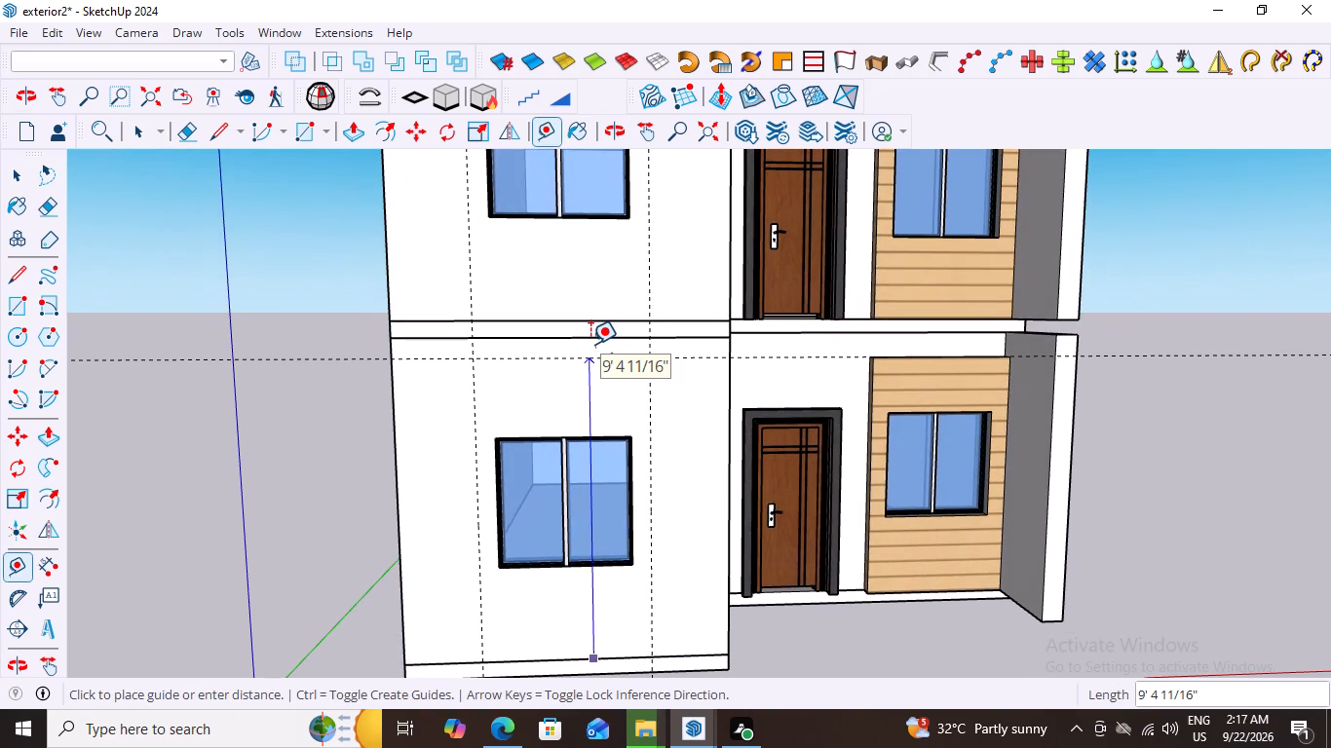
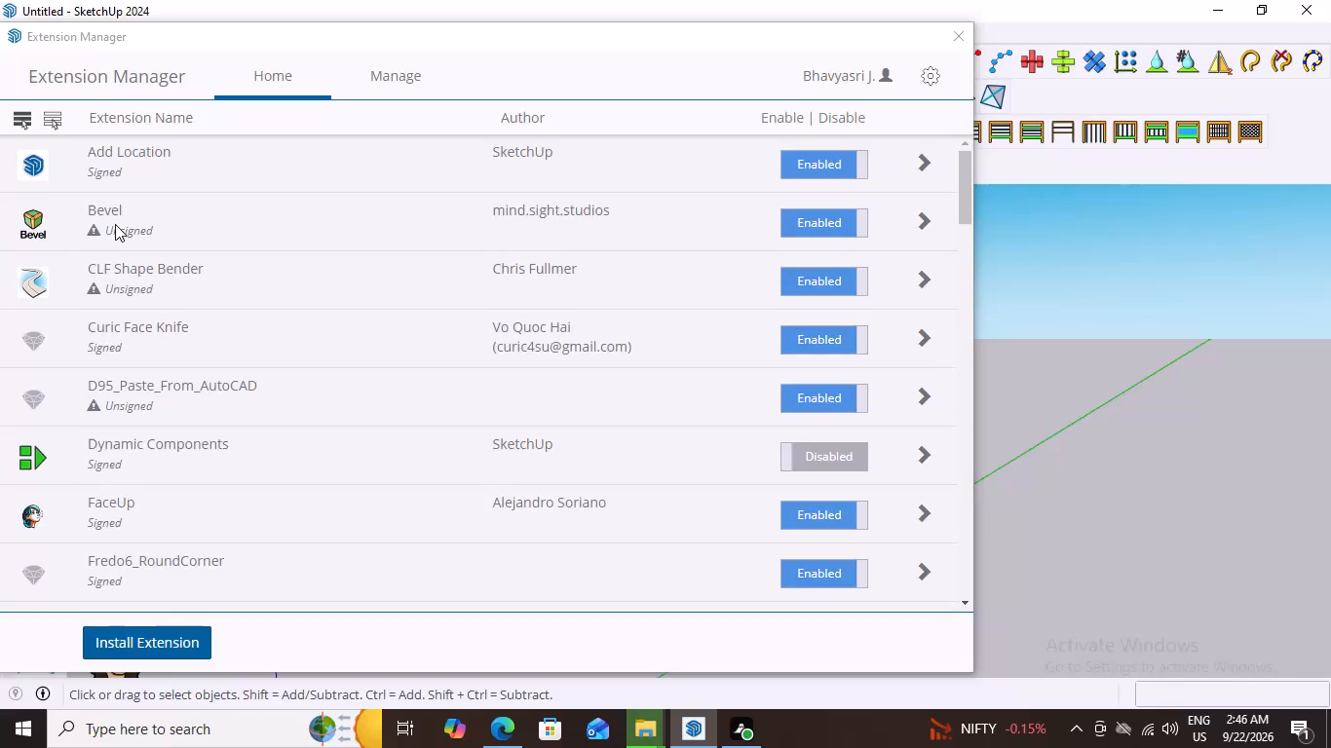
Examine the list of installed extensions in the Extension Manager, from Add Location to True Bend, and close it.
{"action": "scroll", "coordinate": [115, 224], "scroll_direction": "up", "scroll_amount": 3}
{"action": "scroll", "coordinate": [183, 155], "scroll_direction": "up", "scroll_amount": 4}
{"action": "scroll", "coordinate": [237, 226], "scroll_direction": "down", "scroll_amount": 4}
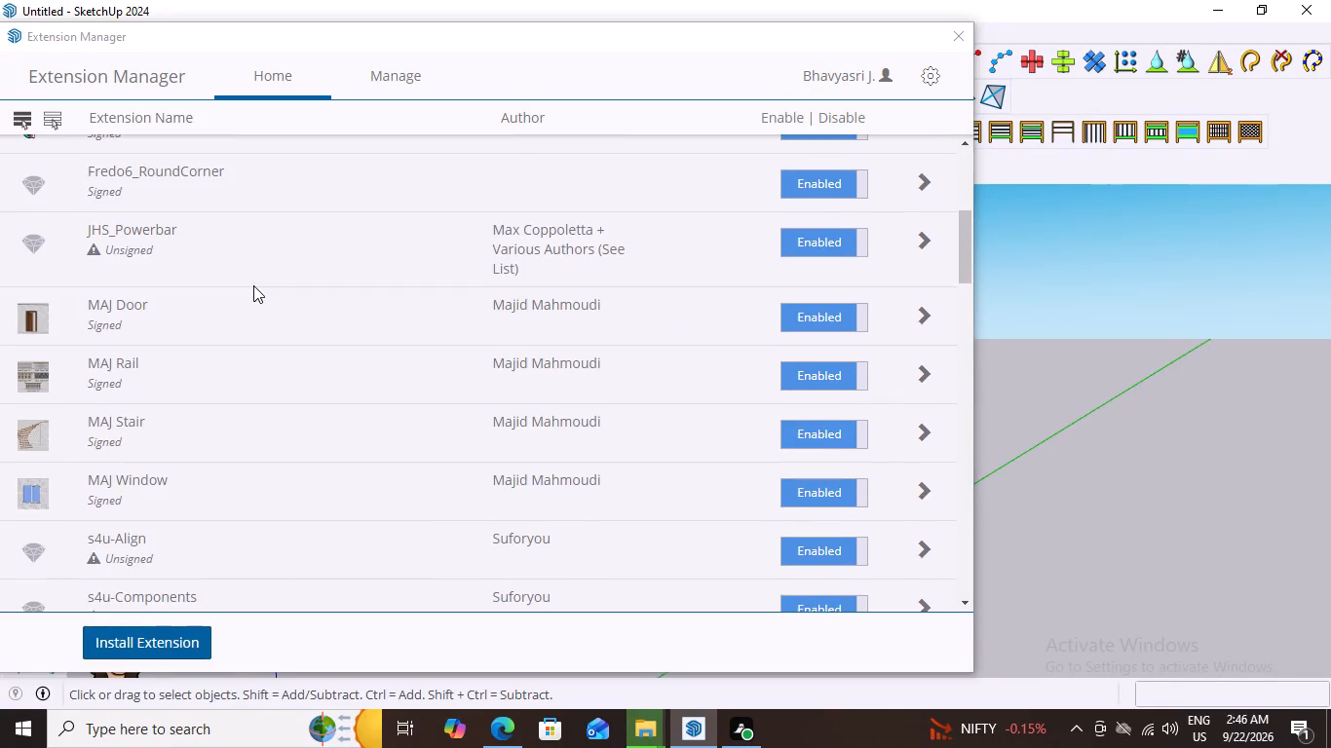
{"action": "scroll", "coordinate": [253, 285], "scroll_direction": "down", "scroll_amount": 16}
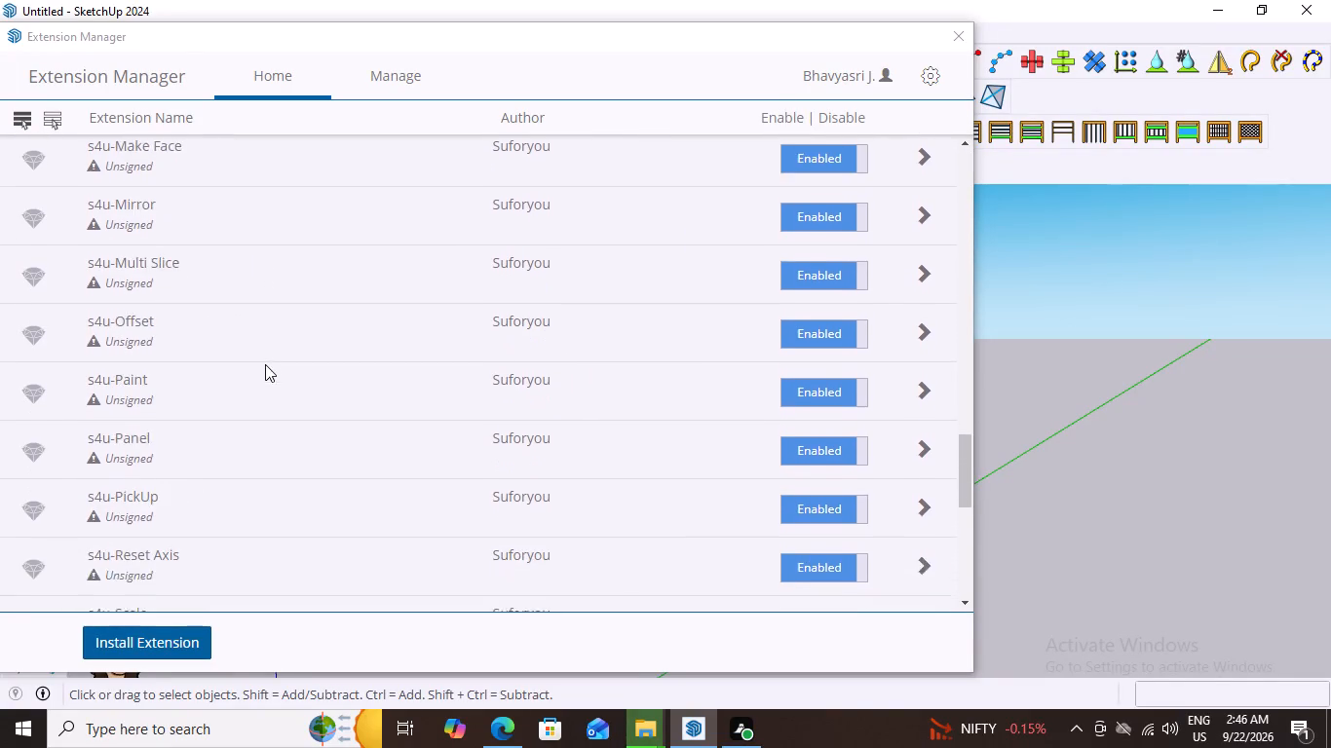
{"action": "scroll", "coordinate": [265, 364], "scroll_direction": "down", "scroll_amount": 10}
{"action": "scroll", "coordinate": [309, 444], "scroll_direction": "down", "scroll_amount": 4}
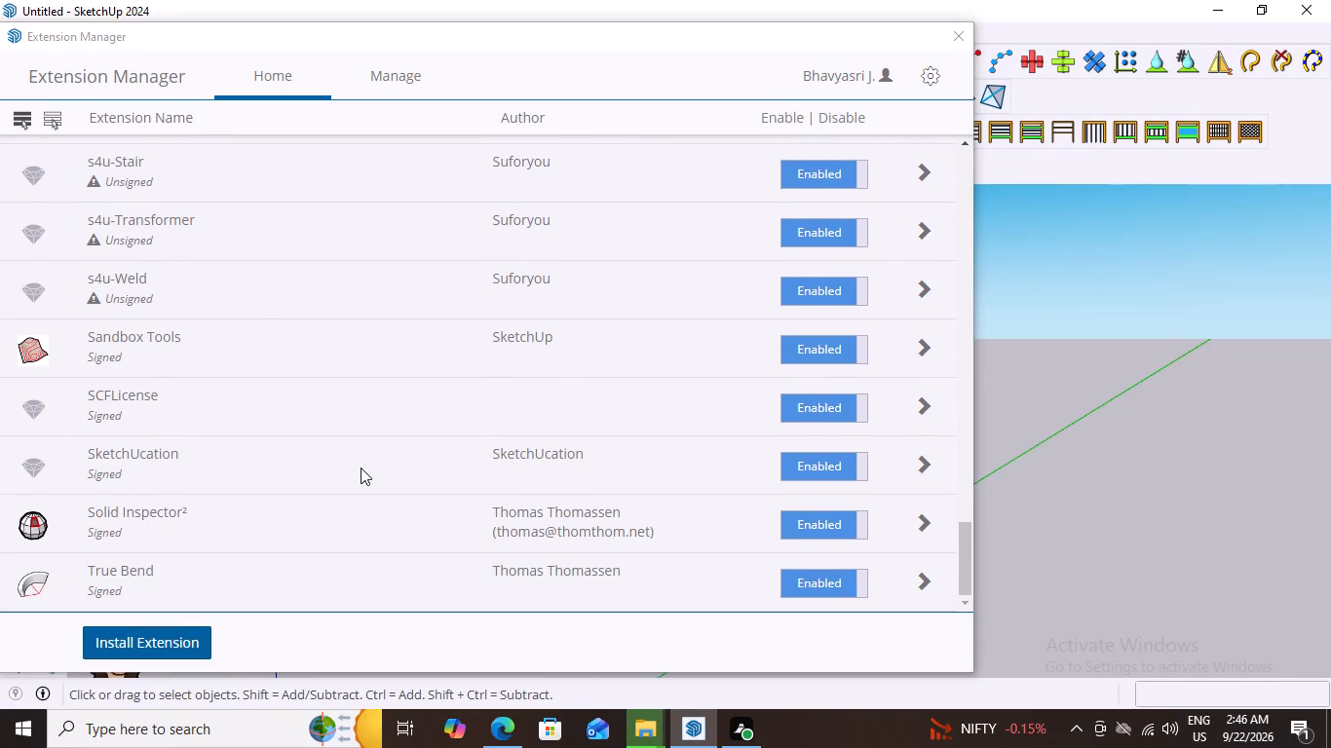
{"action": "scroll", "coordinate": [361, 467], "scroll_direction": "up", "scroll_amount": 20}
{"action": "scroll", "coordinate": [361, 467], "scroll_direction": "up", "scroll_amount": 8}
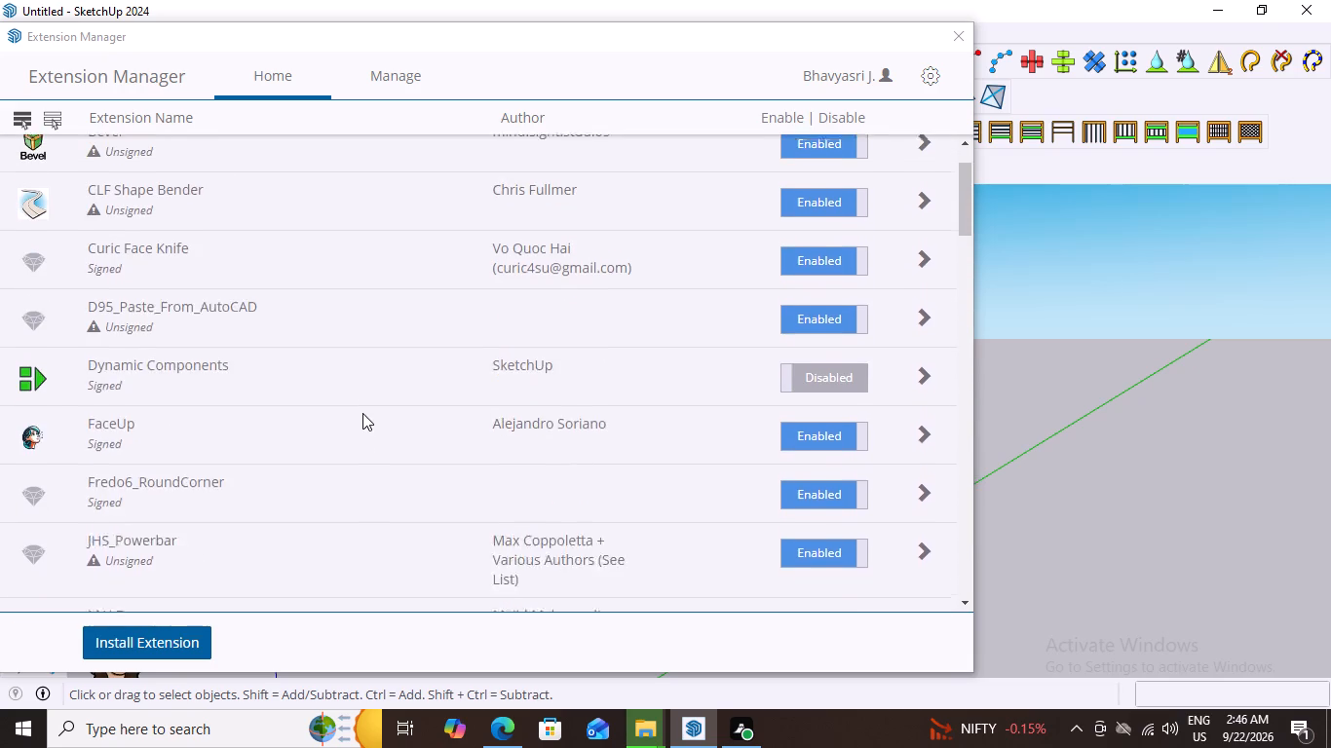
{"action": "scroll", "coordinate": [362, 413], "scroll_direction": "up", "scroll_amount": 9}
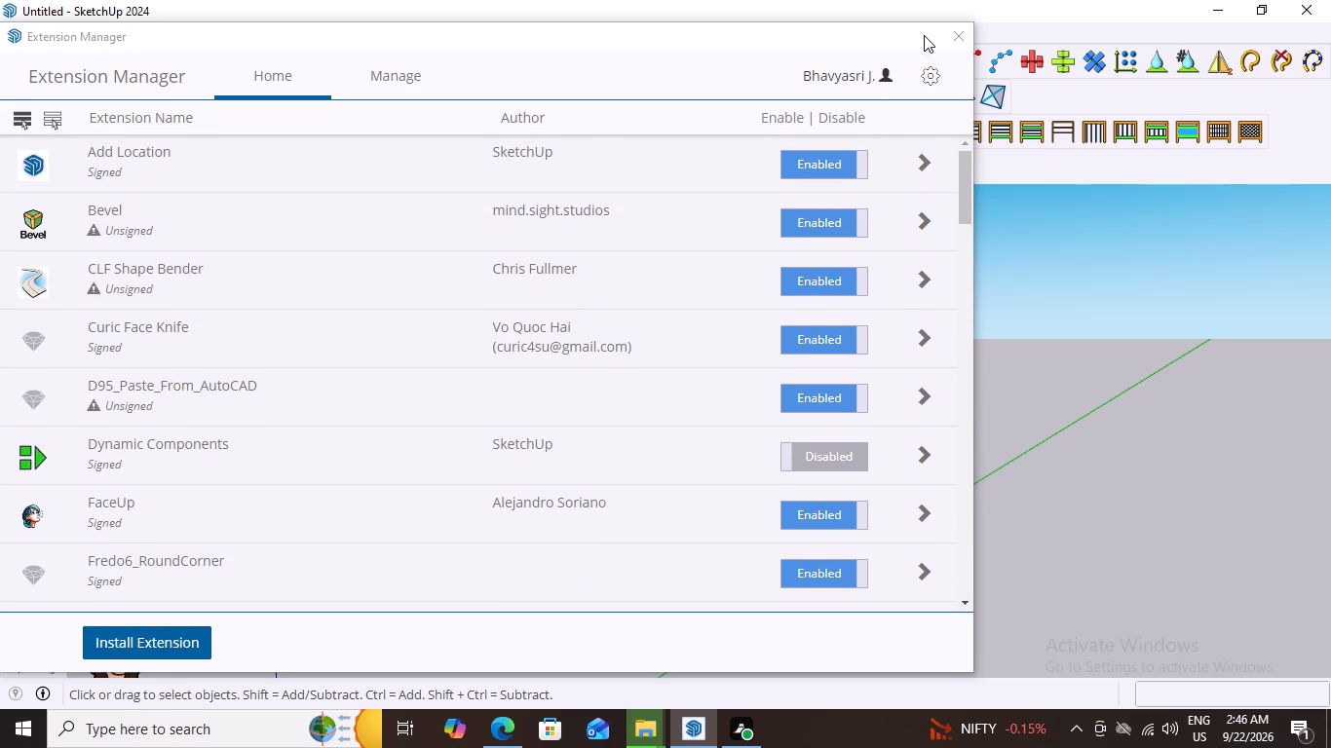
{"action": "left_click", "coordinate": [959, 30]}
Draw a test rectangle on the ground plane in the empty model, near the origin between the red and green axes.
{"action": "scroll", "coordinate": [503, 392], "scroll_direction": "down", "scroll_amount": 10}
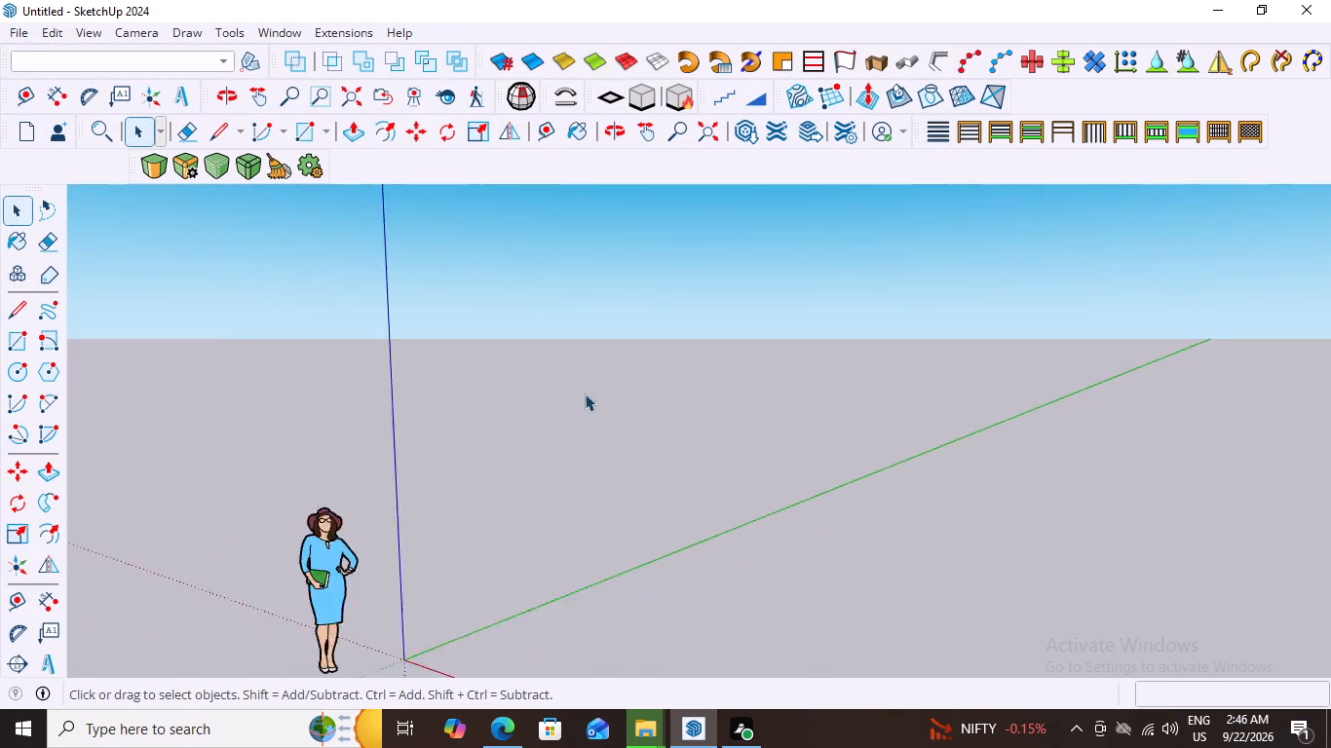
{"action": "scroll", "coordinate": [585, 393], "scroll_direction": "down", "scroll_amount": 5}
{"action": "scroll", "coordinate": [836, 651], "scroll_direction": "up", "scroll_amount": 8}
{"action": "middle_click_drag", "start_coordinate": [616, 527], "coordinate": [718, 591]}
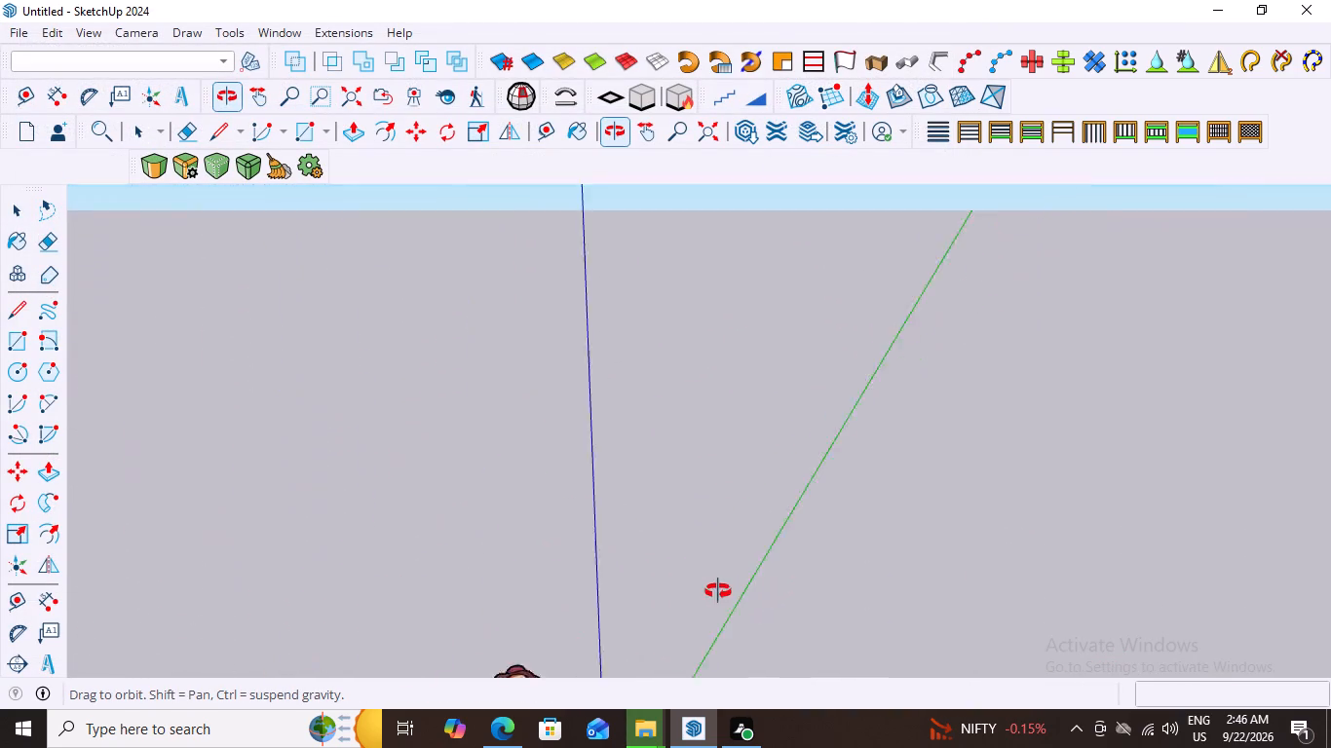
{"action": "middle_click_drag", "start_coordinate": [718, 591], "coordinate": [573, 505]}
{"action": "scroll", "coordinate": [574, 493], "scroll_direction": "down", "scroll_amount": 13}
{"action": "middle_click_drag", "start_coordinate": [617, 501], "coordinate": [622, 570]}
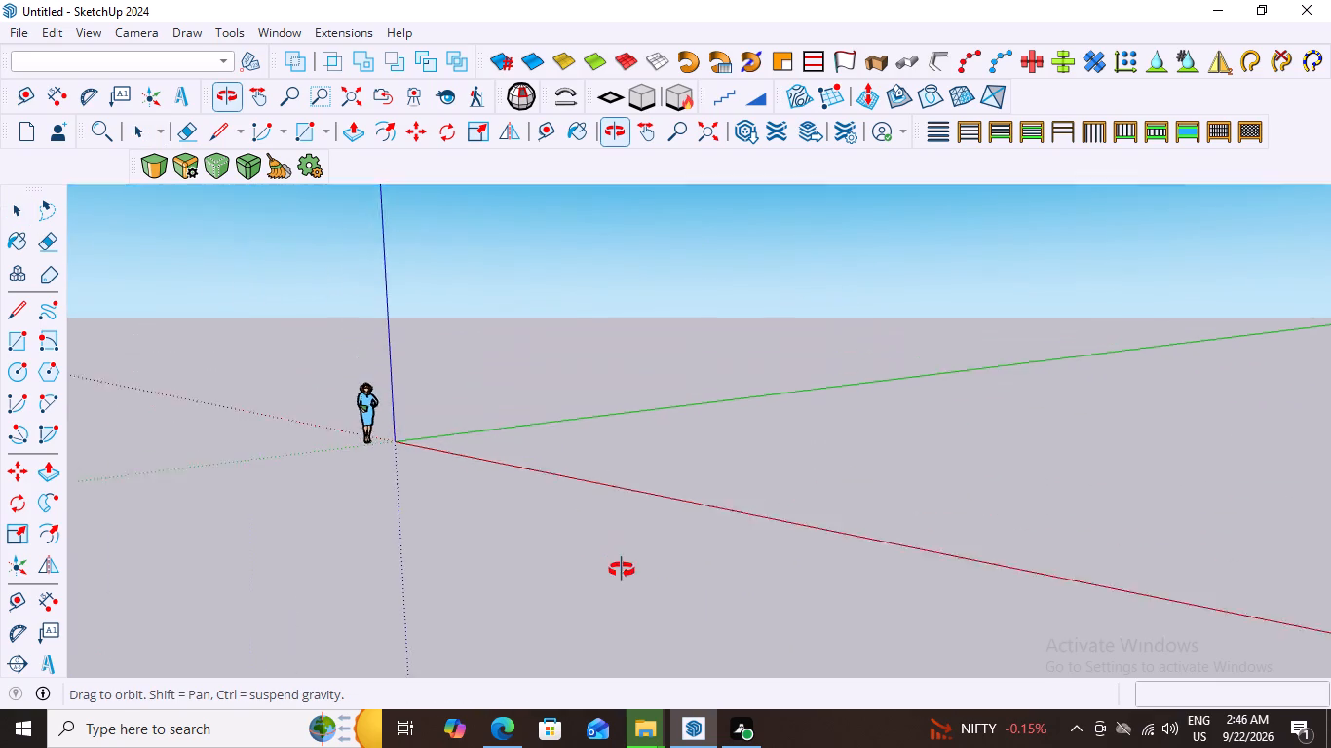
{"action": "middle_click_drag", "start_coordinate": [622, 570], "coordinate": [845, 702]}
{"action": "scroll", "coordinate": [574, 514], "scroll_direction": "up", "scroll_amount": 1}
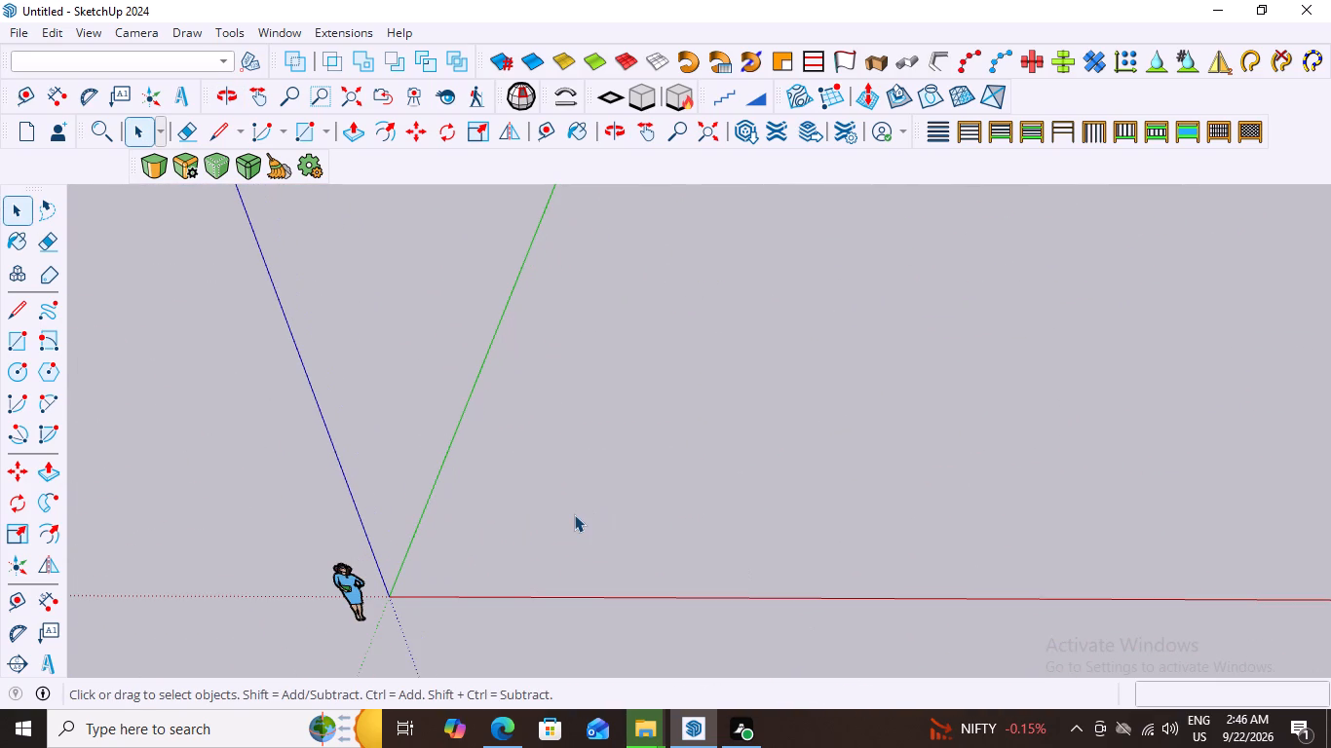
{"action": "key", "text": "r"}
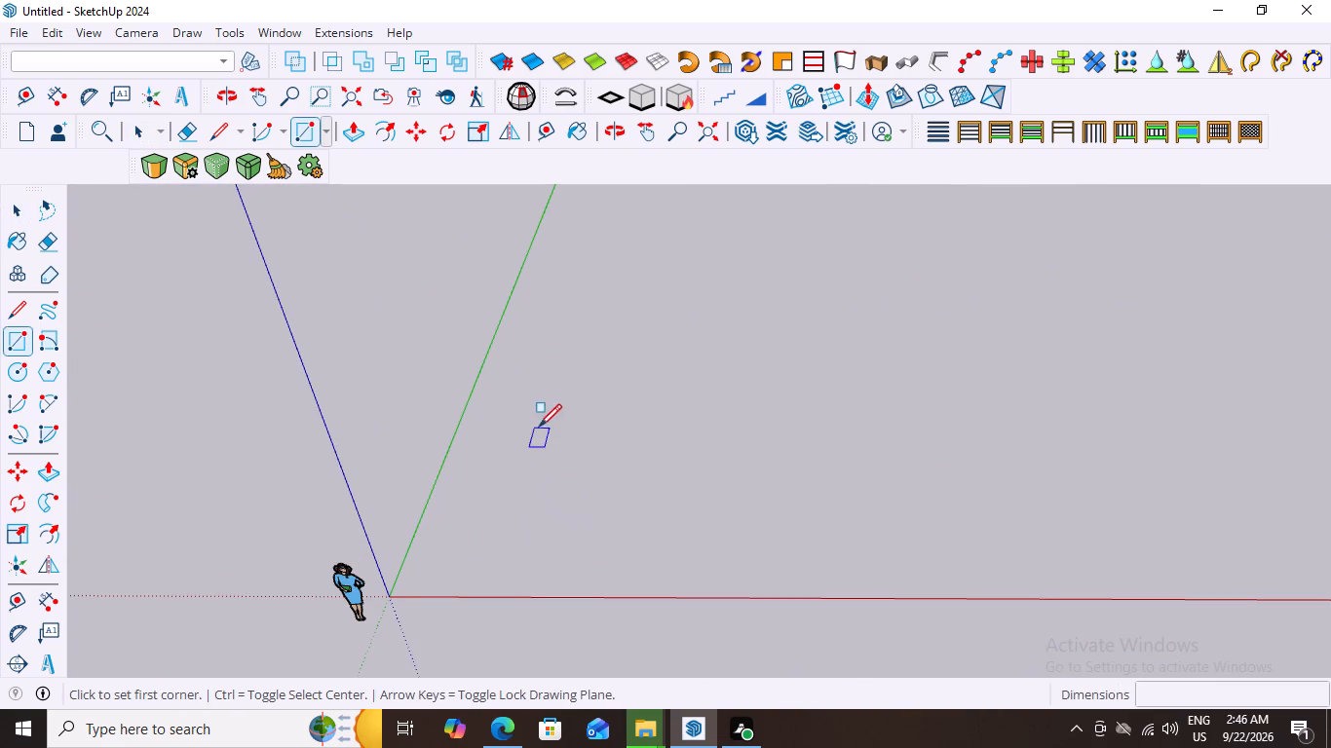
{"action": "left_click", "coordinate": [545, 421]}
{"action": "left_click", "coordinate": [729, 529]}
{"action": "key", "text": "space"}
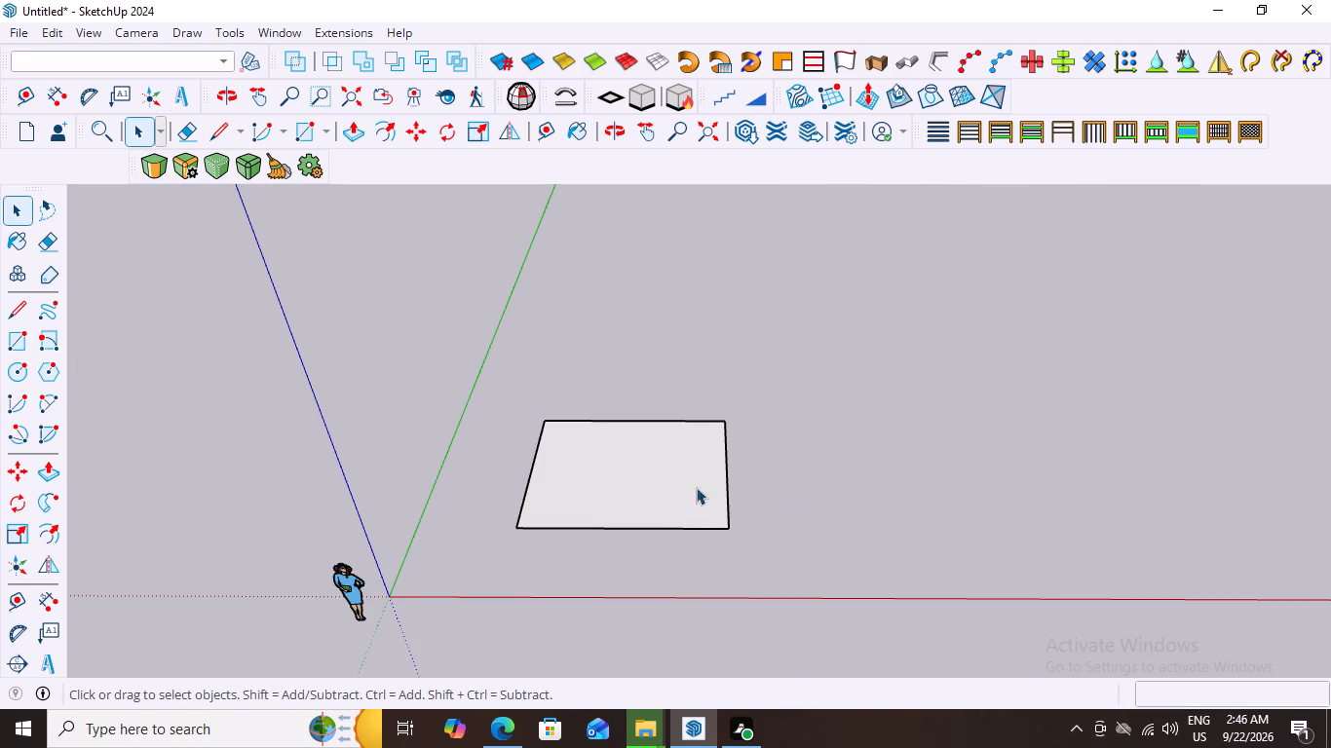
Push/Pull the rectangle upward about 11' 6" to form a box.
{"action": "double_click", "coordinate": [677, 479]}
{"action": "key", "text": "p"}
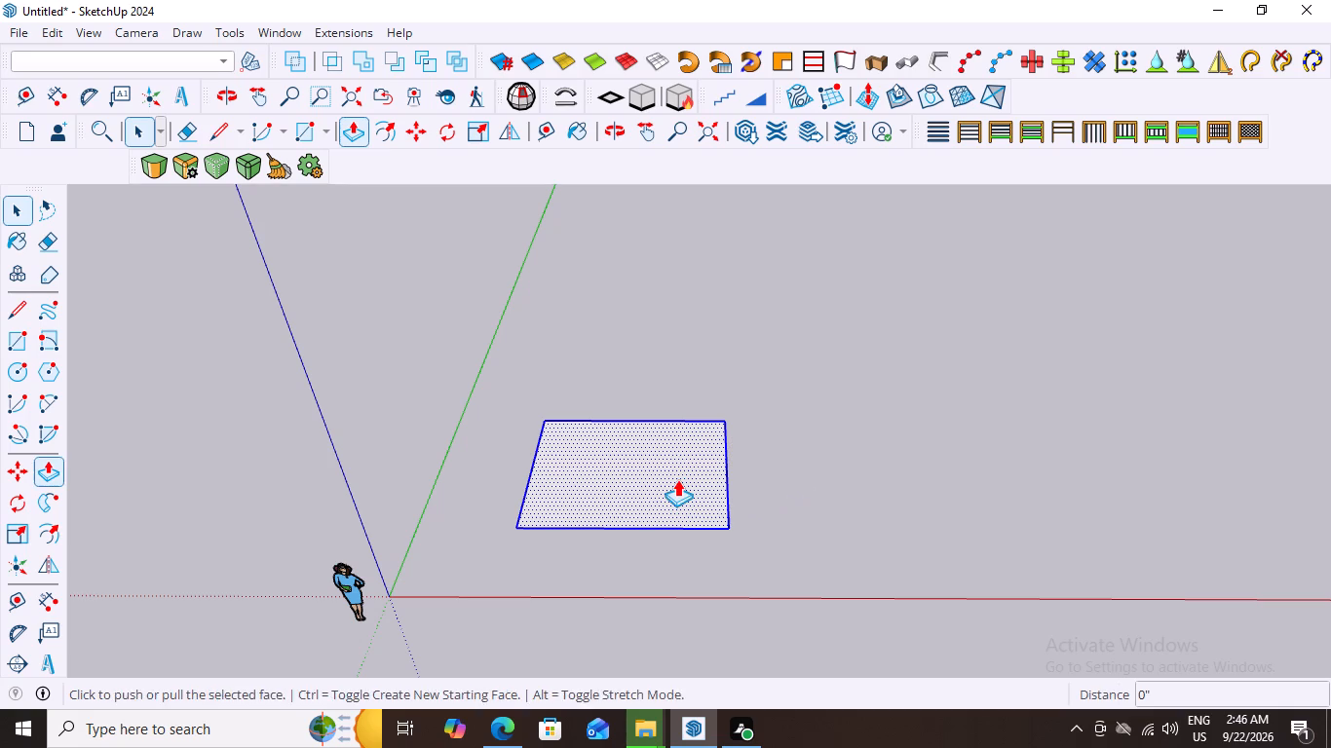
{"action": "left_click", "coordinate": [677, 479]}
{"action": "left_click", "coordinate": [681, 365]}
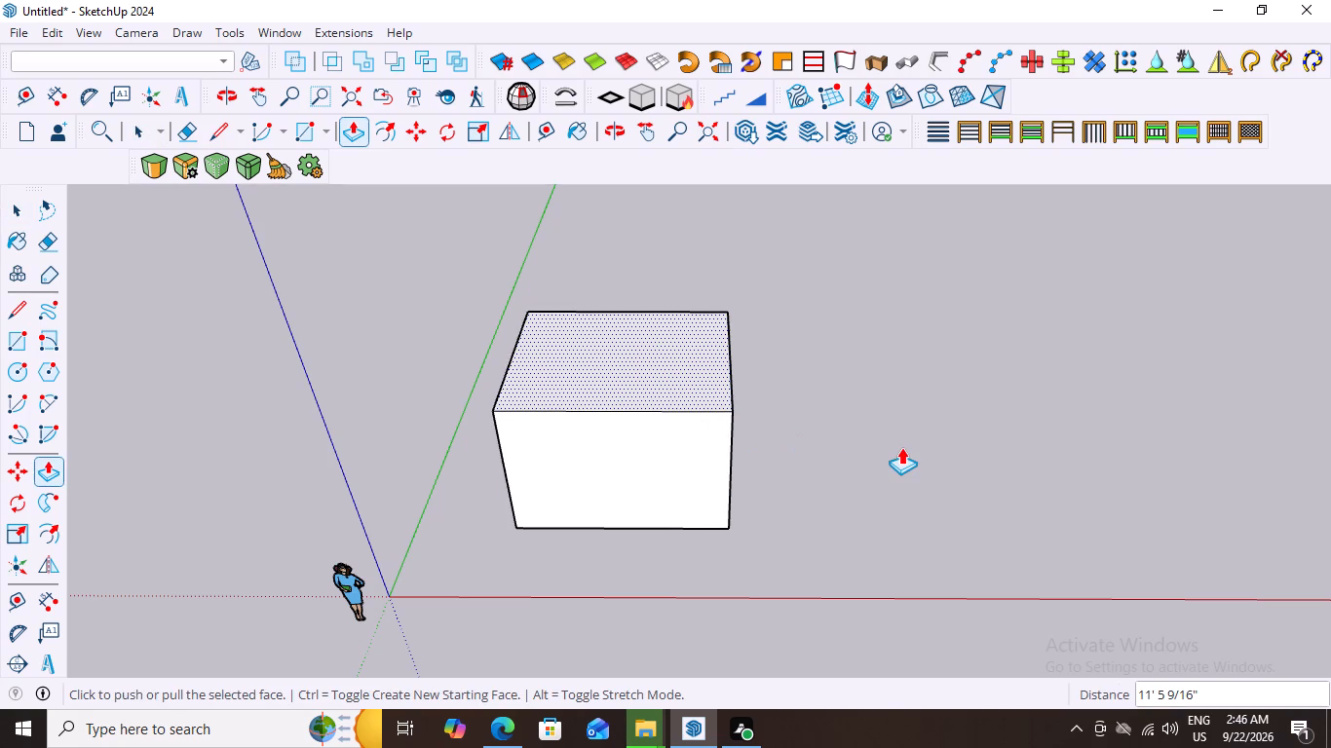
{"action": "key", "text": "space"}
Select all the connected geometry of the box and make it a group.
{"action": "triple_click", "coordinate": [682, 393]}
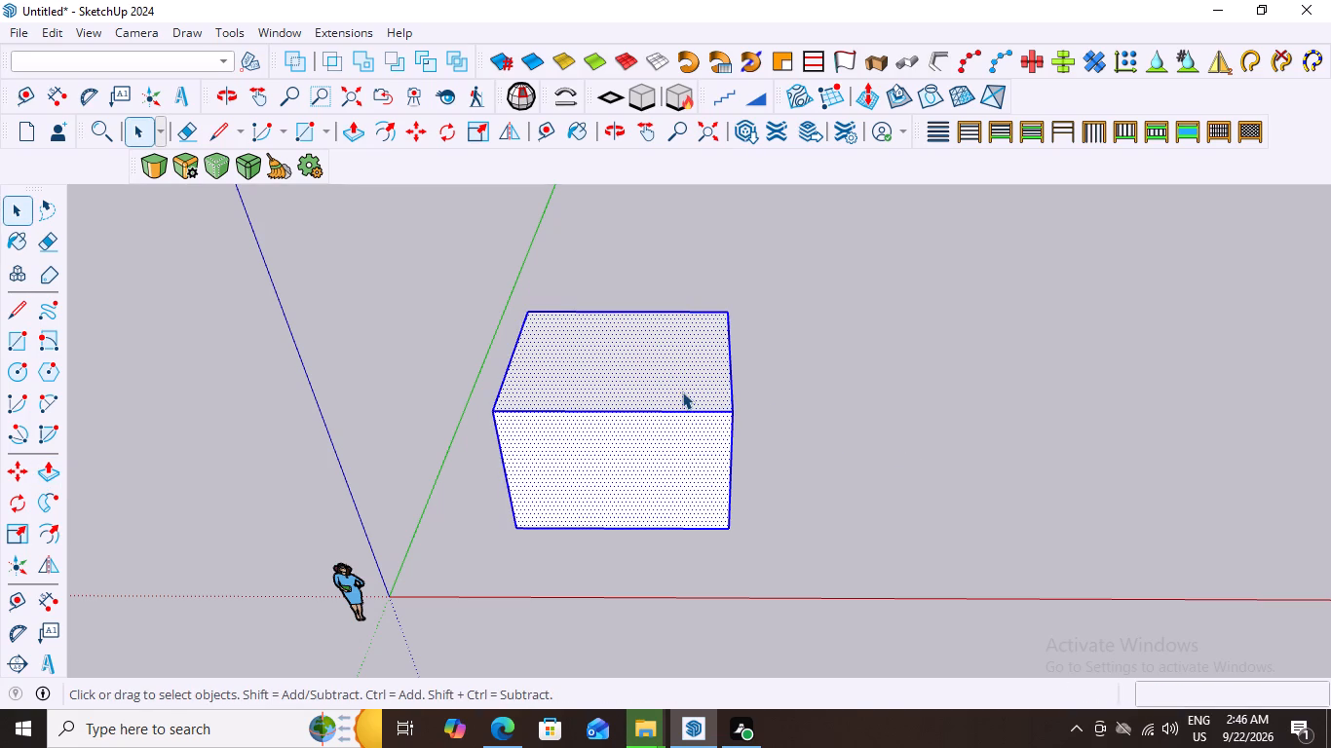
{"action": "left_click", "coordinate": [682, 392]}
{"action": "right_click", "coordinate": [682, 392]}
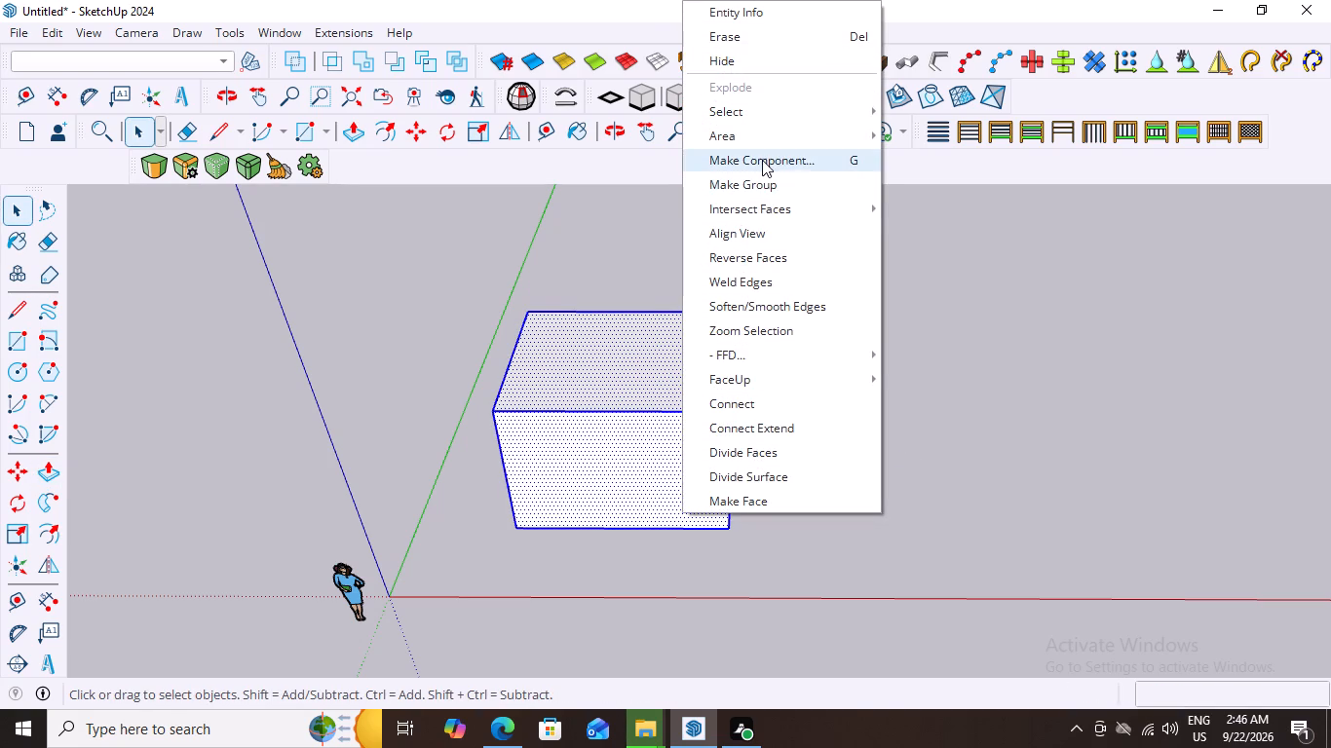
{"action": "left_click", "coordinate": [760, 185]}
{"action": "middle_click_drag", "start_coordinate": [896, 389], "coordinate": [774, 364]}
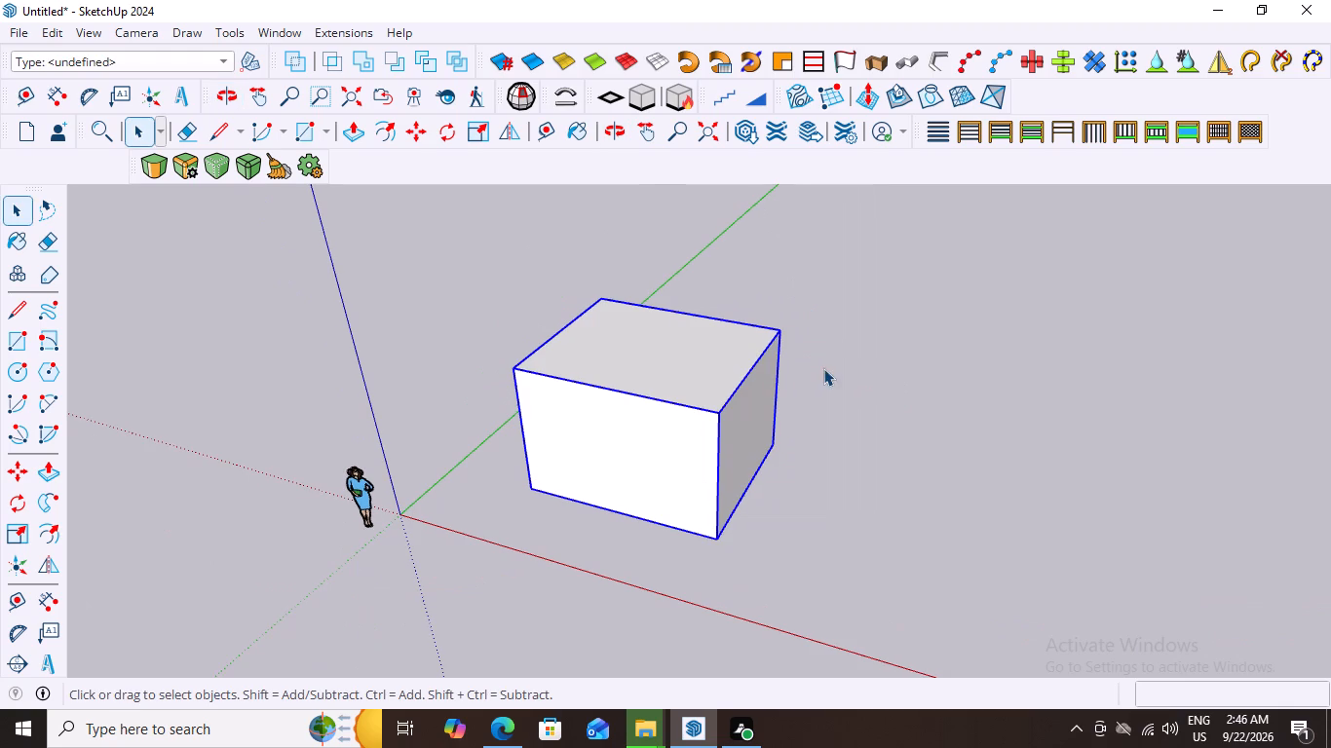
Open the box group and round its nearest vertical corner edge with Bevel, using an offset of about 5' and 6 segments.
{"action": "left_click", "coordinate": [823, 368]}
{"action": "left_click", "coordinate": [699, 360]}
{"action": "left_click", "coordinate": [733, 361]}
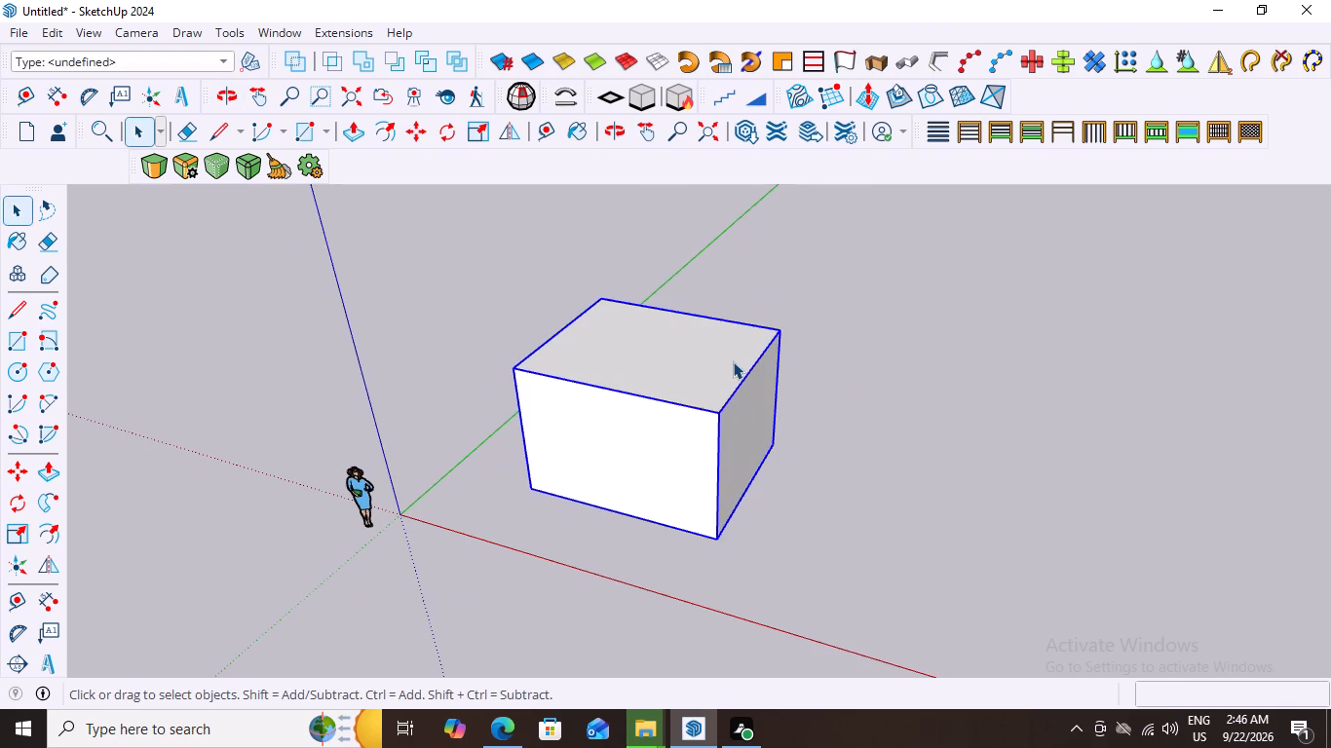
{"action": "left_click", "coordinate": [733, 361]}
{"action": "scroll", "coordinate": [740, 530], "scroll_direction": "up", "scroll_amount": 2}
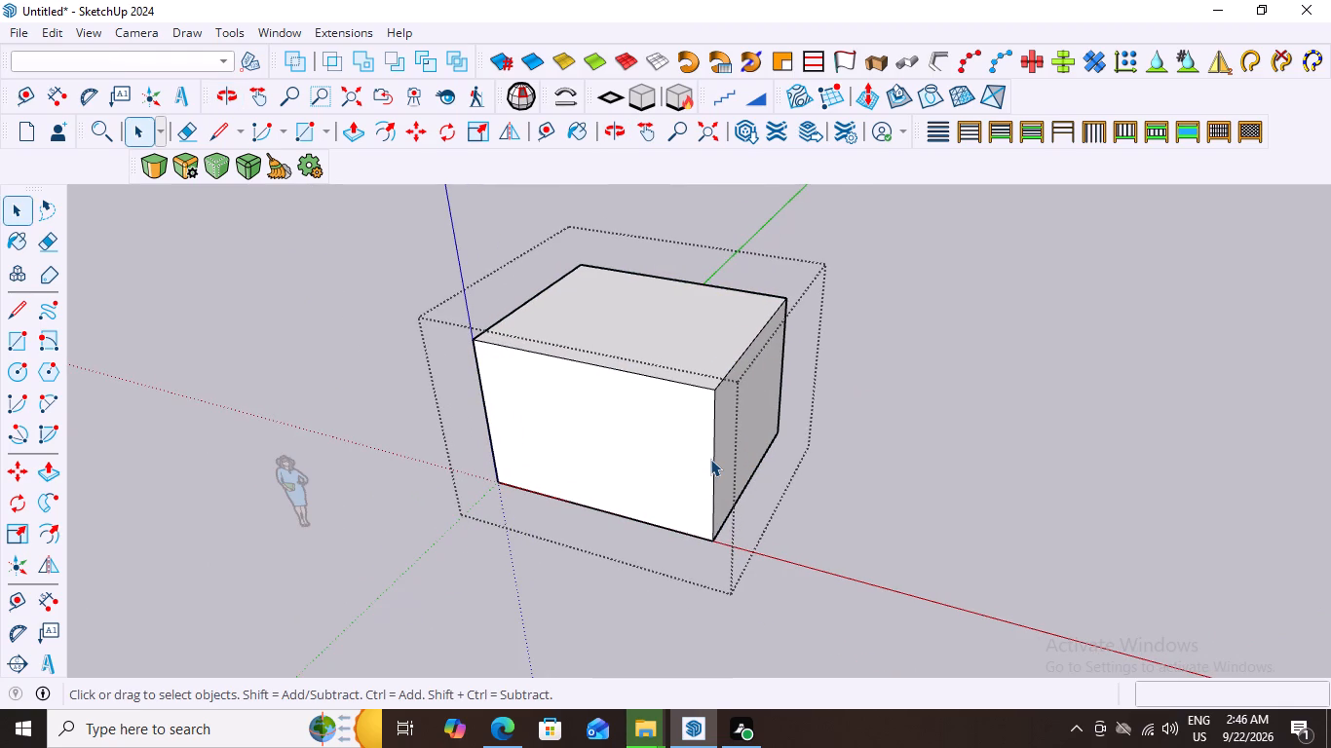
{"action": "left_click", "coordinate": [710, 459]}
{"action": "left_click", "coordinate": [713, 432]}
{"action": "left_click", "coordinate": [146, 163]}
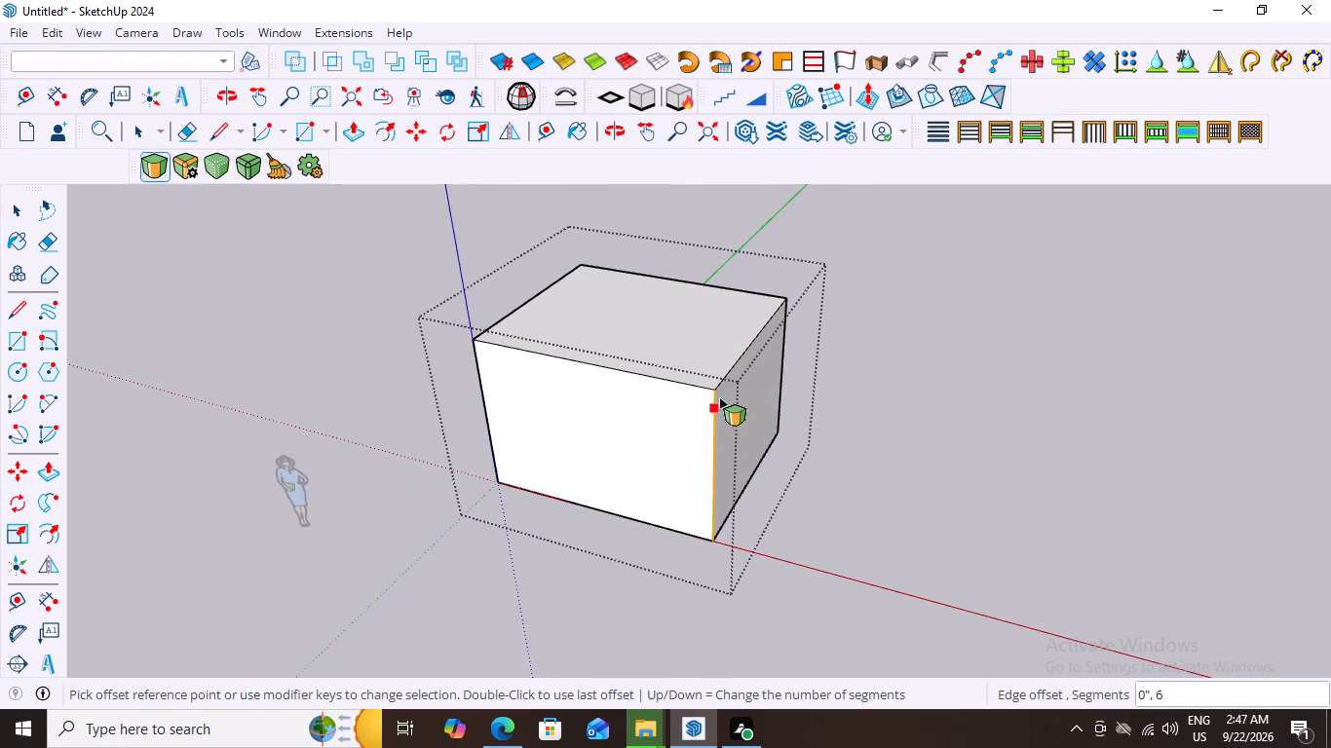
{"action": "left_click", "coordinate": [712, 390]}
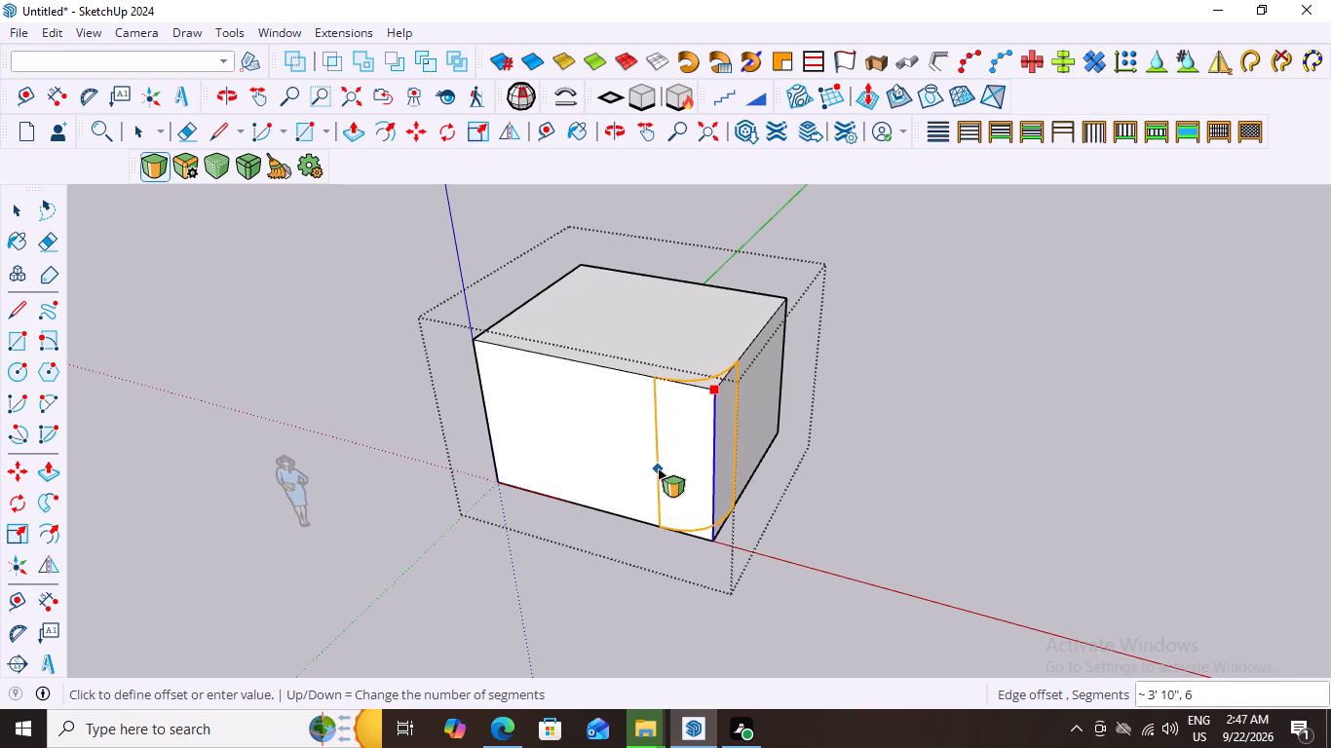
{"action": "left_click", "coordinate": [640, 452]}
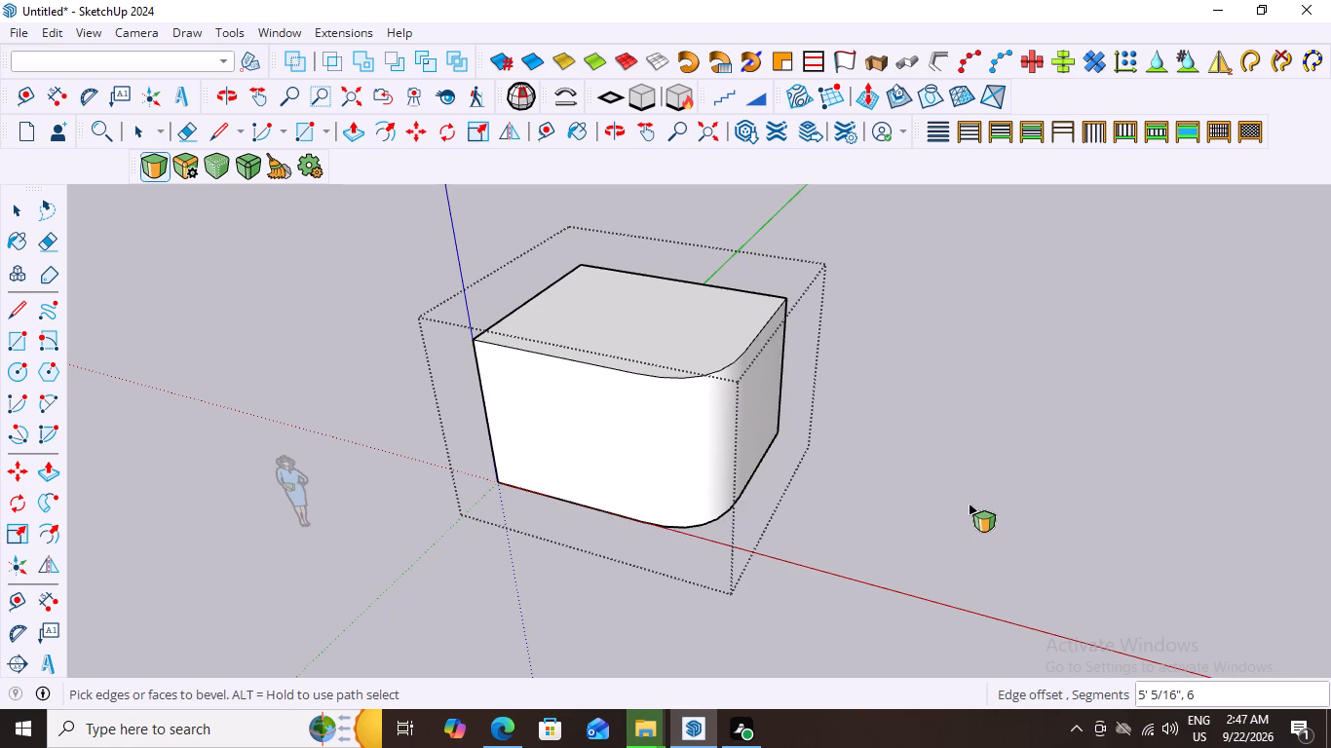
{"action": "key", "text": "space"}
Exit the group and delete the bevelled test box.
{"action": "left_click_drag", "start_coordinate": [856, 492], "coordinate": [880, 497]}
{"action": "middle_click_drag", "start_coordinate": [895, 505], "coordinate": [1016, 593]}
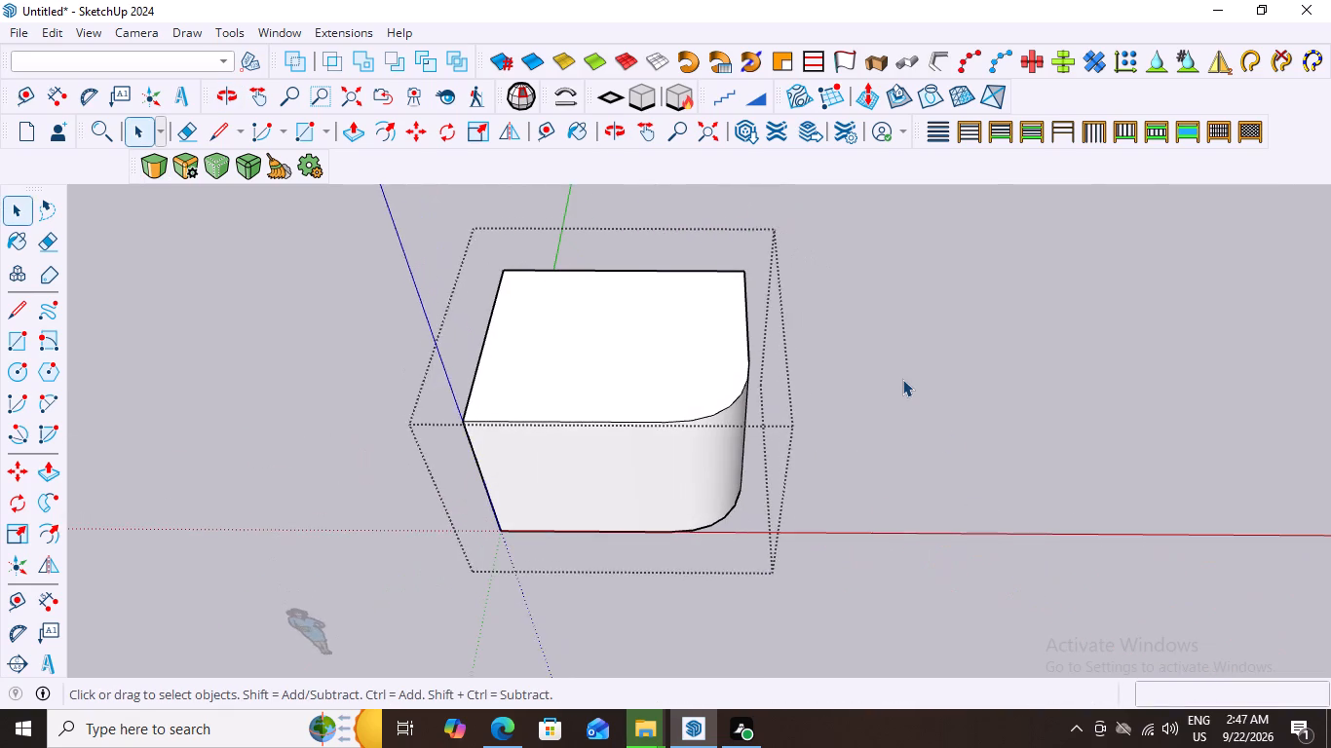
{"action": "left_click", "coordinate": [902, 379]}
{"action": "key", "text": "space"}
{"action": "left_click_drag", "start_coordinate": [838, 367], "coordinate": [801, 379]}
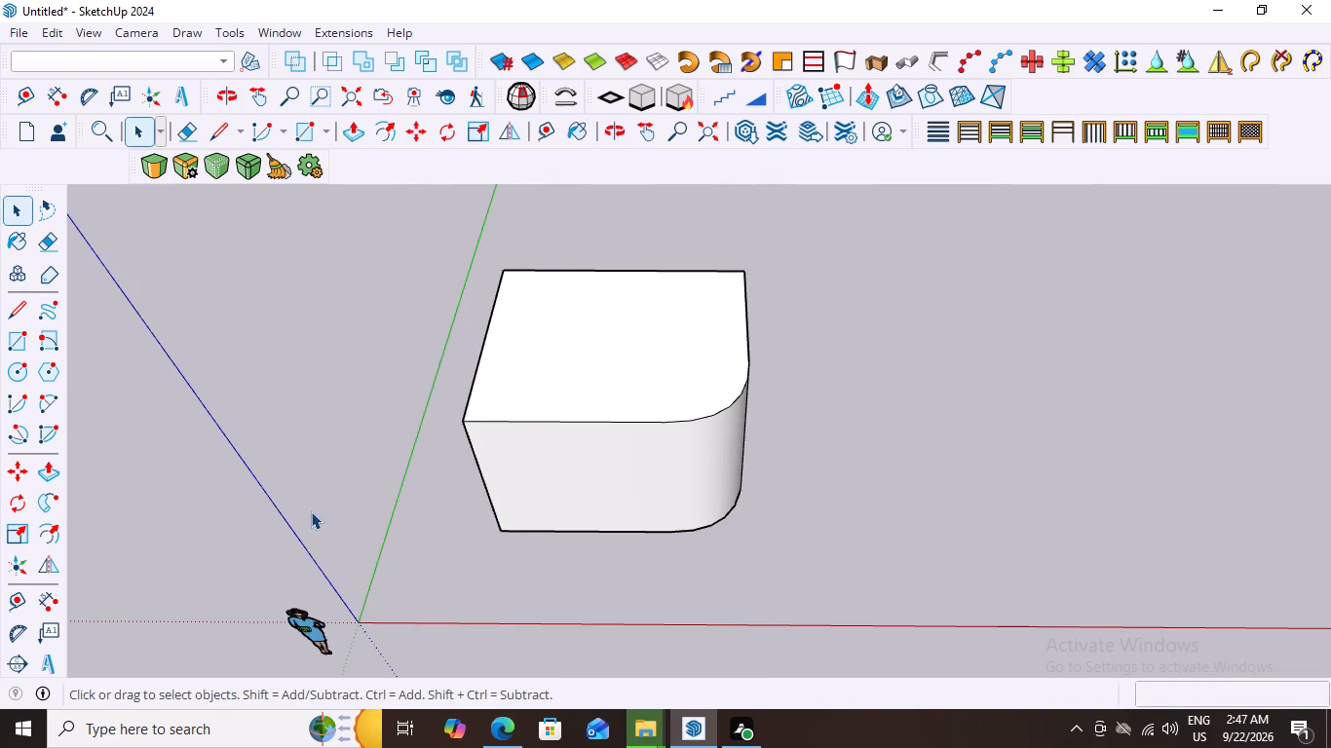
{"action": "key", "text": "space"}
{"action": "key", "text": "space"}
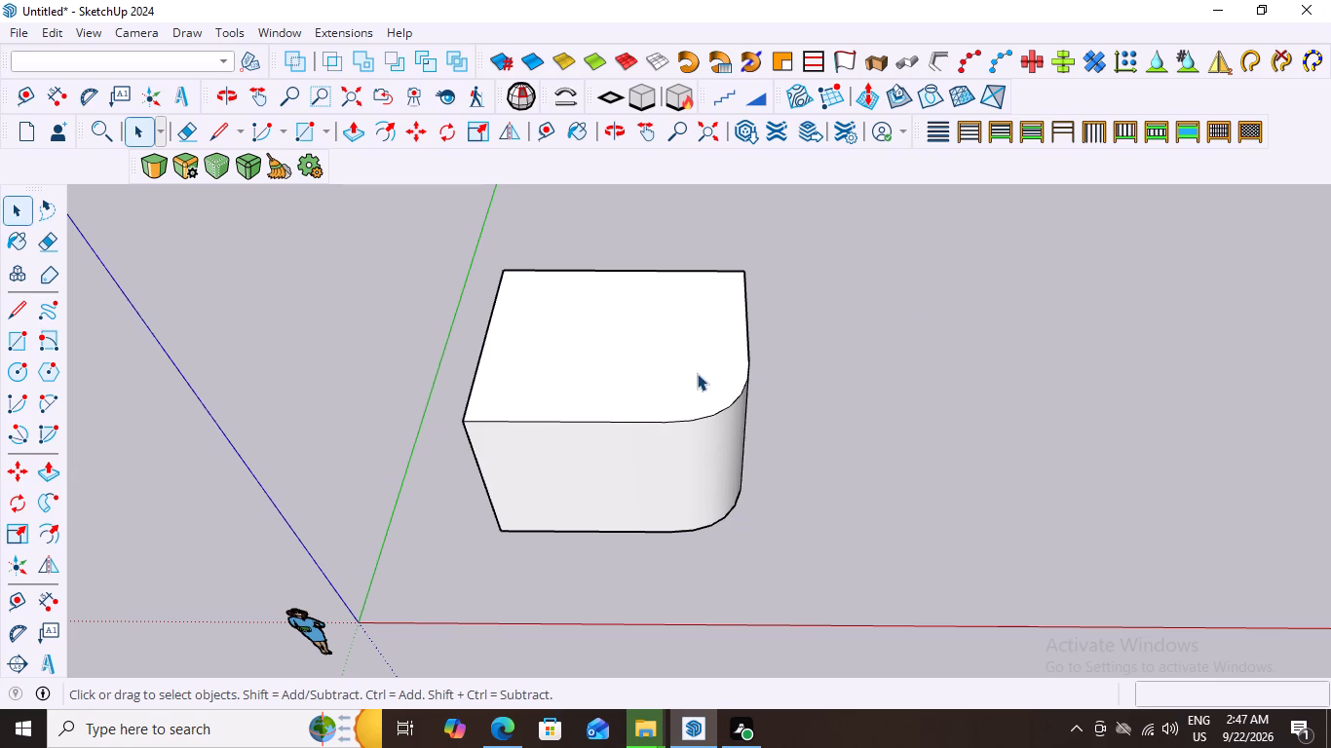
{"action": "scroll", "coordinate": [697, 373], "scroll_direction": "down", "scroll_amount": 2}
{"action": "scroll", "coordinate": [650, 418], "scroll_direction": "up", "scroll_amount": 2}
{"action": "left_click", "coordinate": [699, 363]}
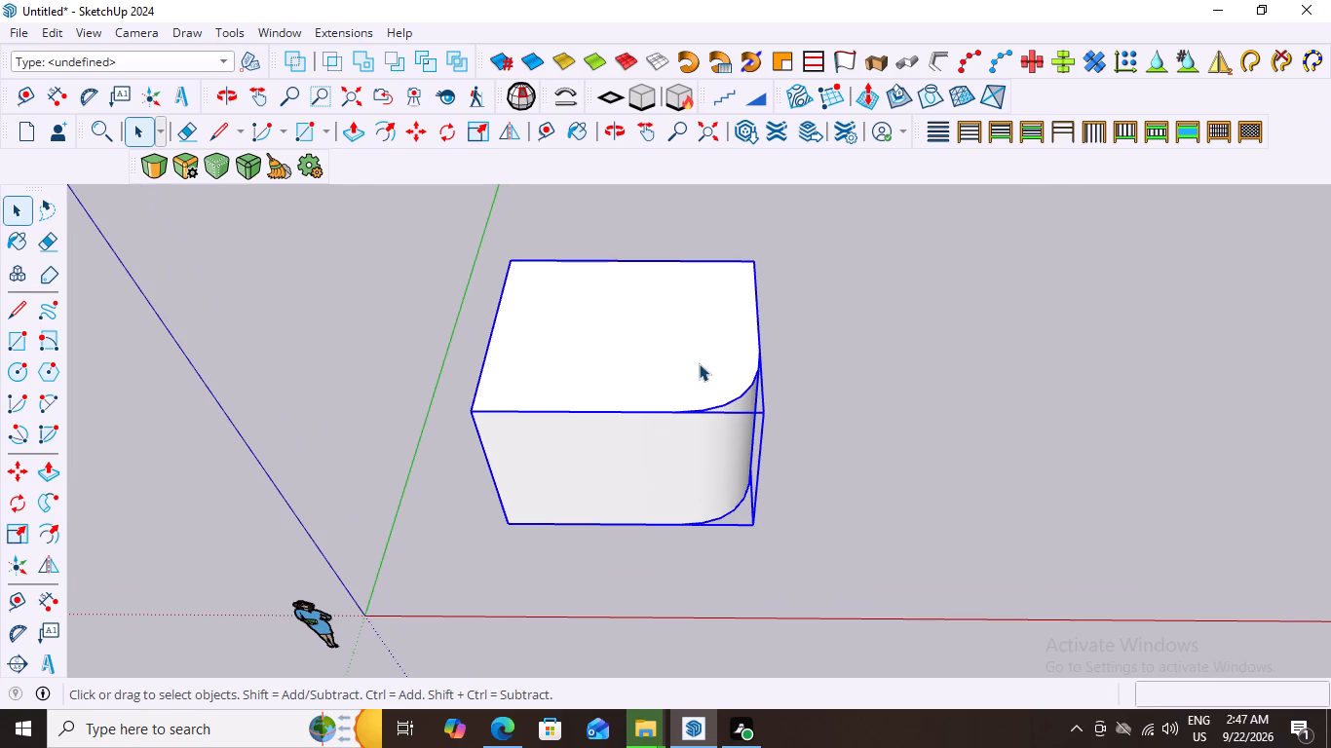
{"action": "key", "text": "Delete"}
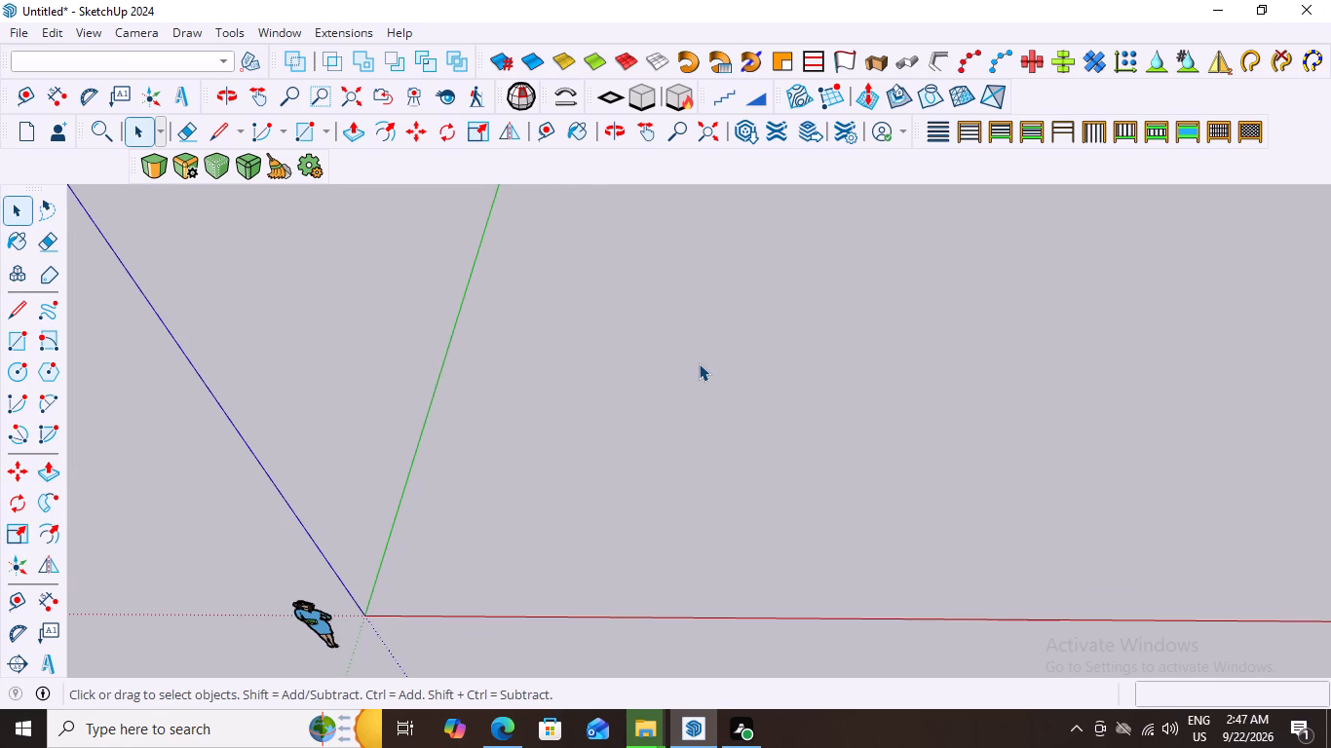
Open the Extension Manager and review the installed extensions, looking for 1001bit Tools among them.
{"action": "left_click", "coordinate": [340, 29]}
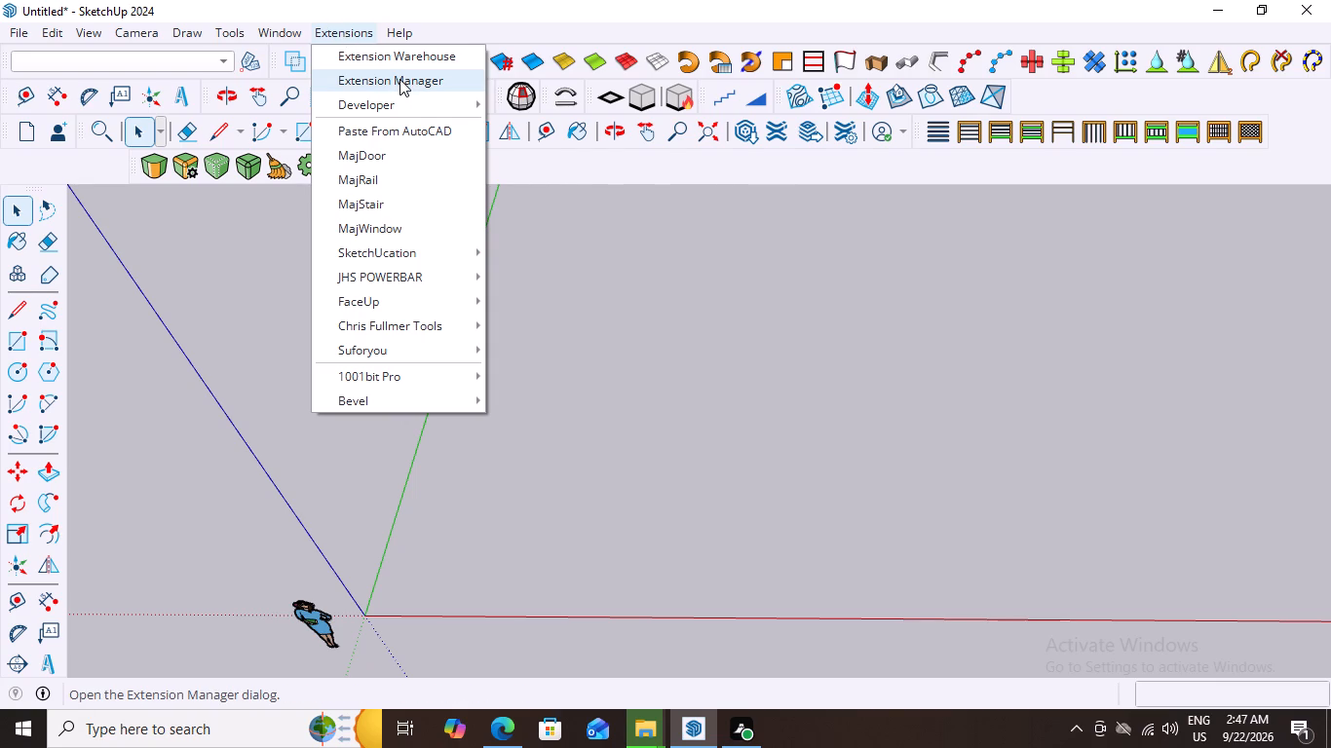
{"action": "left_click", "coordinate": [400, 82]}
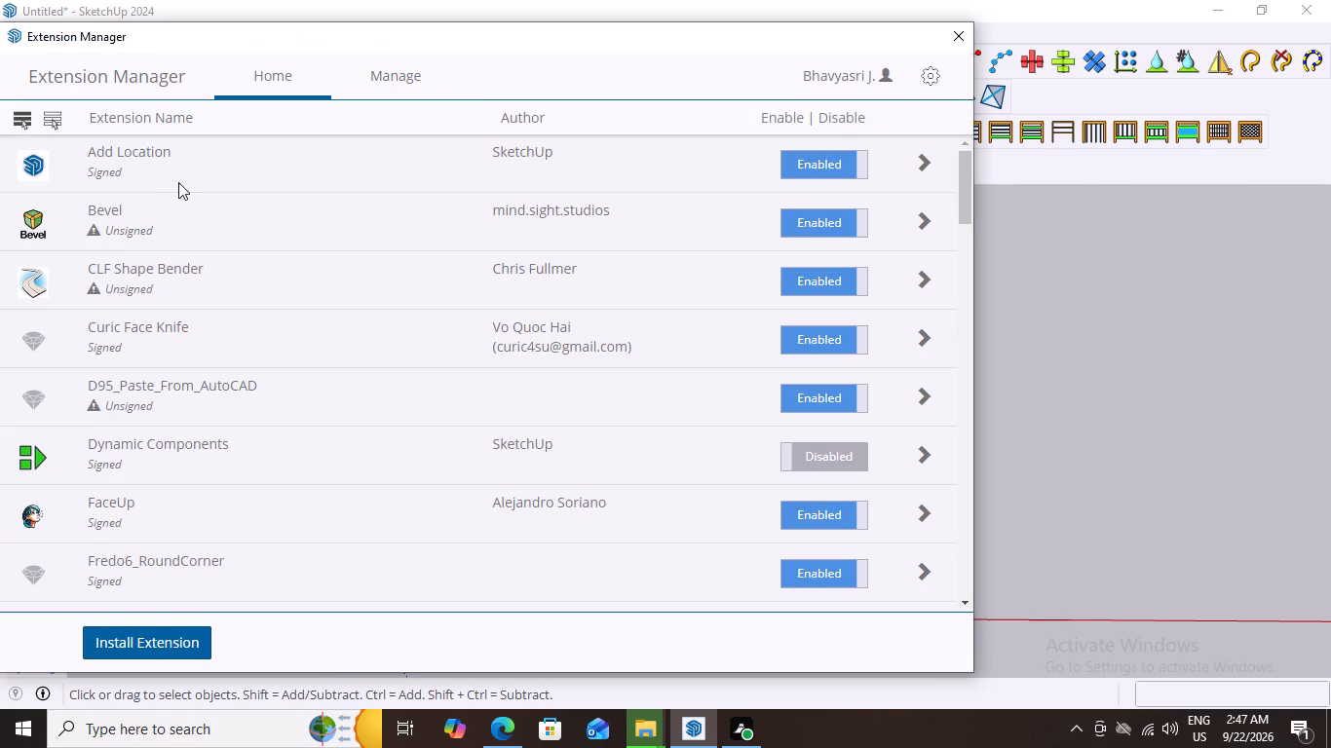
{"action": "scroll", "coordinate": [182, 179], "scroll_direction": "up", "scroll_amount": 4}
{"action": "scroll", "coordinate": [183, 179], "scroll_direction": "down", "scroll_amount": 4}
{"action": "scroll", "coordinate": [247, 271], "scroll_direction": "down", "scroll_amount": 1}
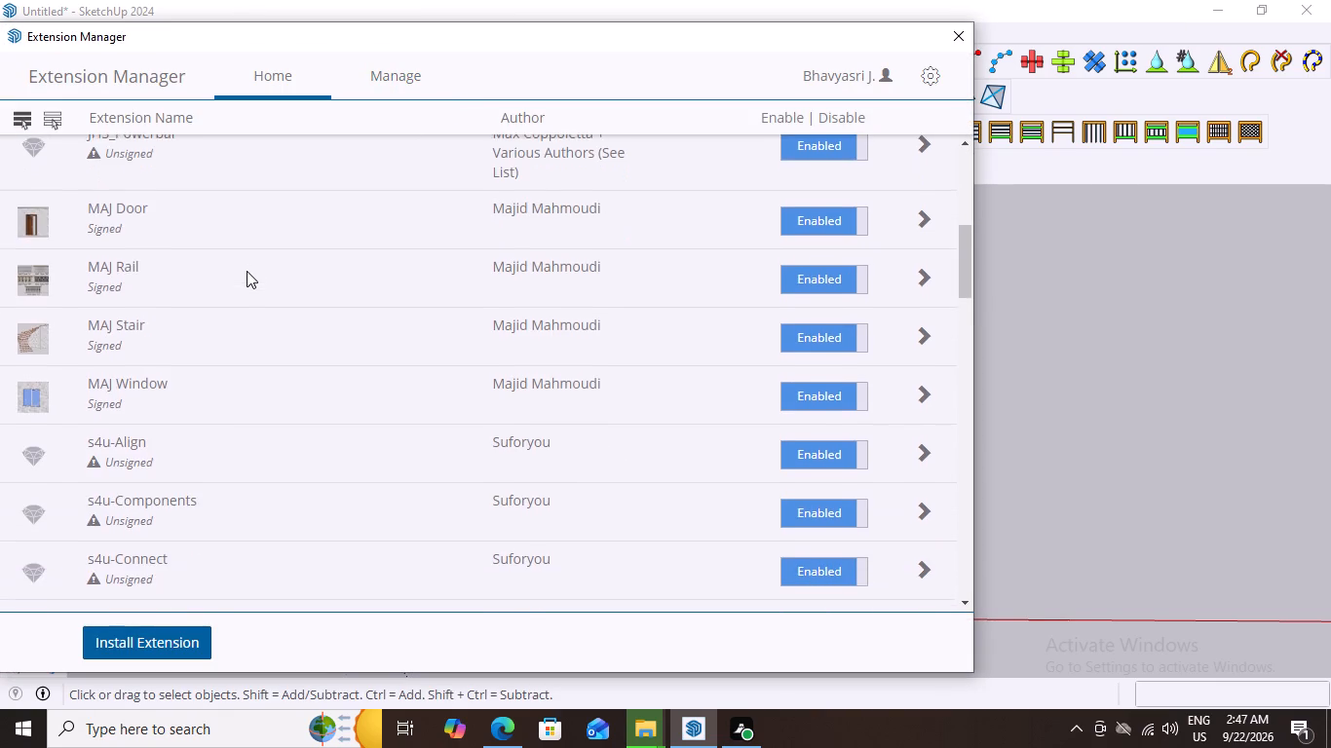
{"action": "scroll", "coordinate": [250, 260], "scroll_direction": "up", "scroll_amount": 3}
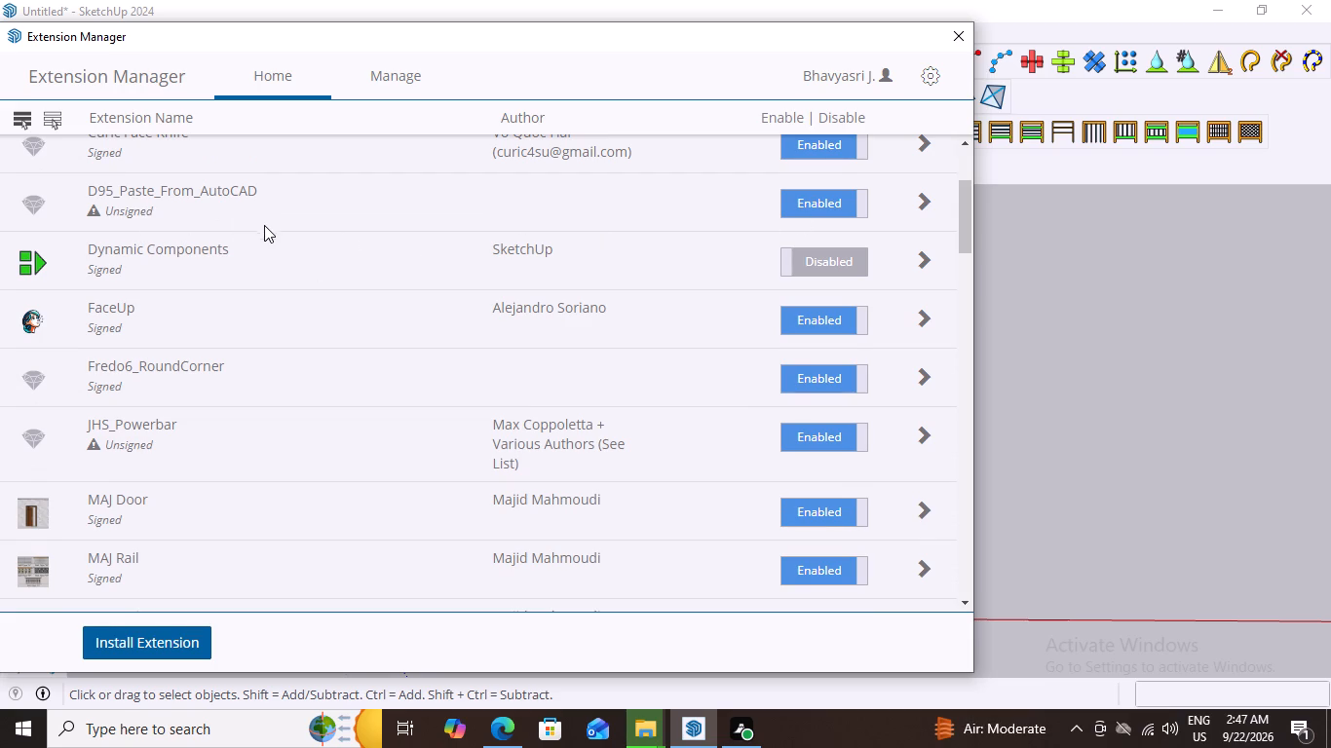
{"action": "scroll", "coordinate": [312, 246], "scroll_direction": "up", "scroll_amount": 1}
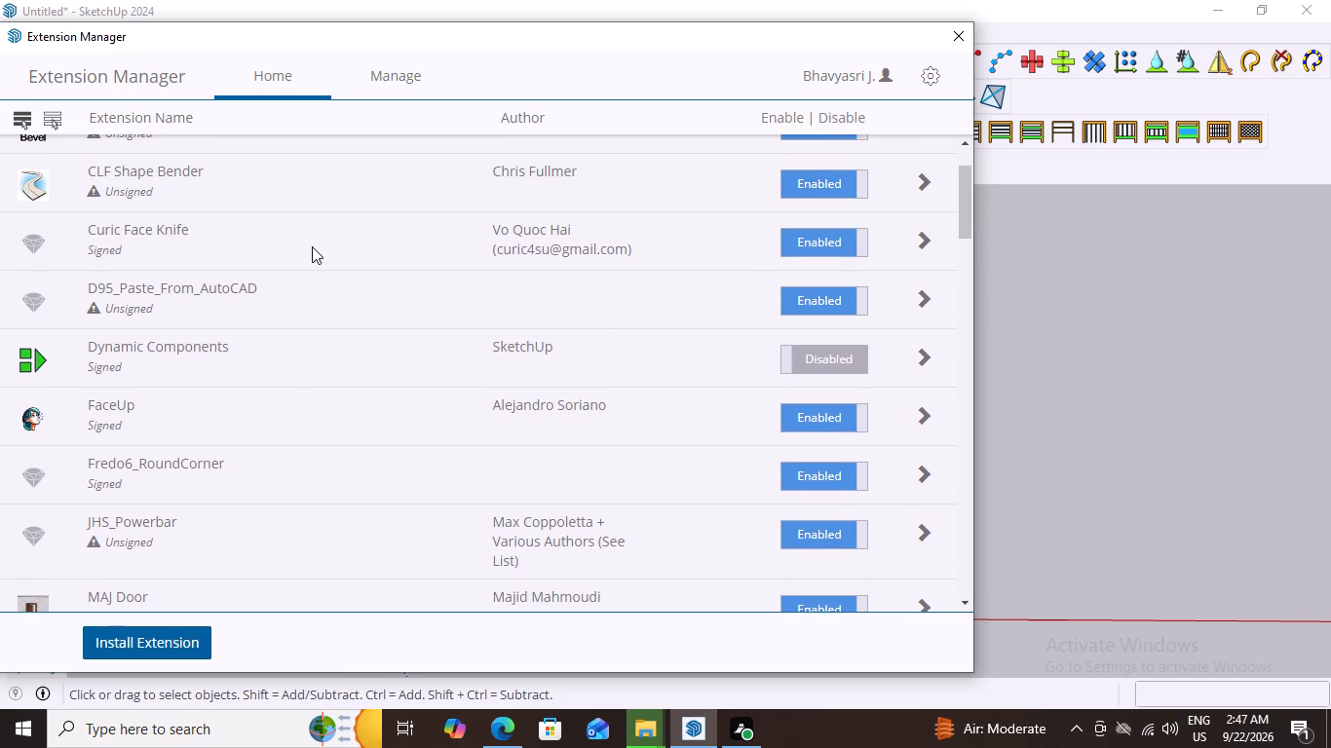
{"action": "scroll", "coordinate": [196, 224], "scroll_direction": "up", "scroll_amount": 1}
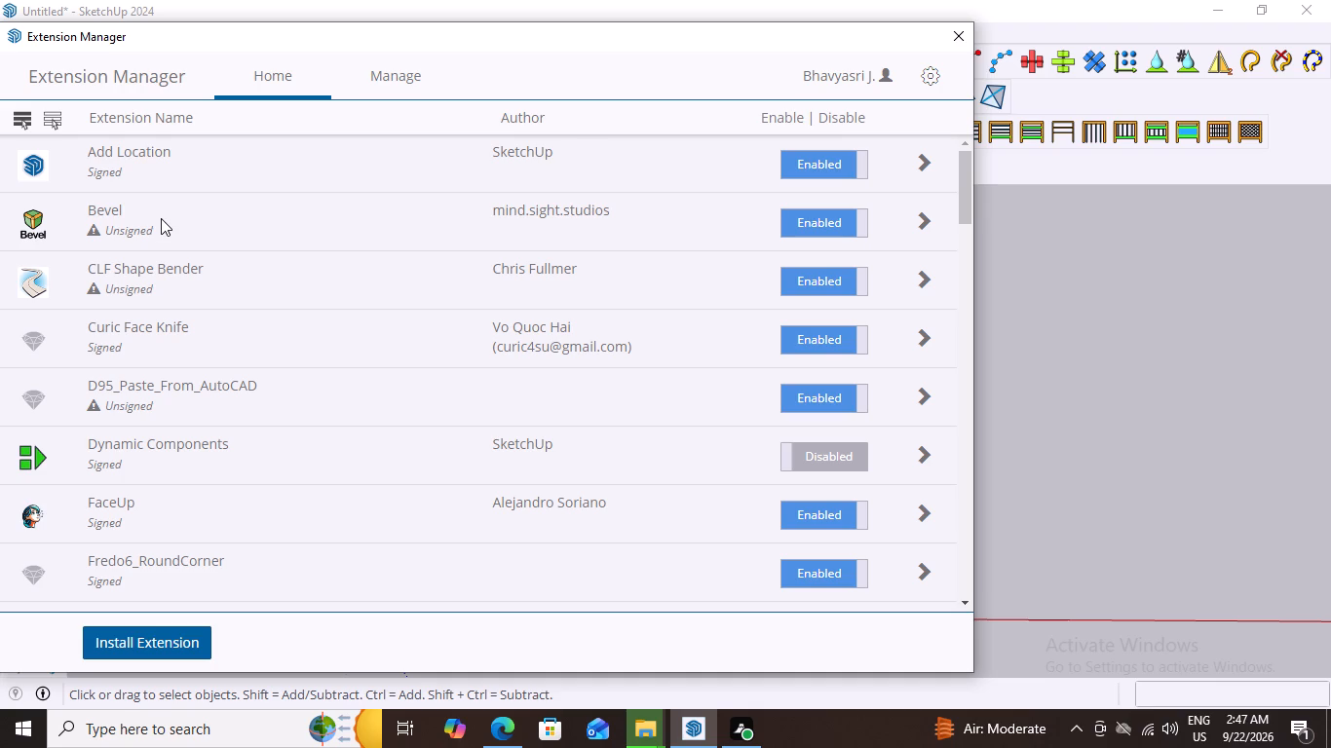
{"action": "scroll", "coordinate": [257, 296], "scroll_direction": "down", "scroll_amount": 3}
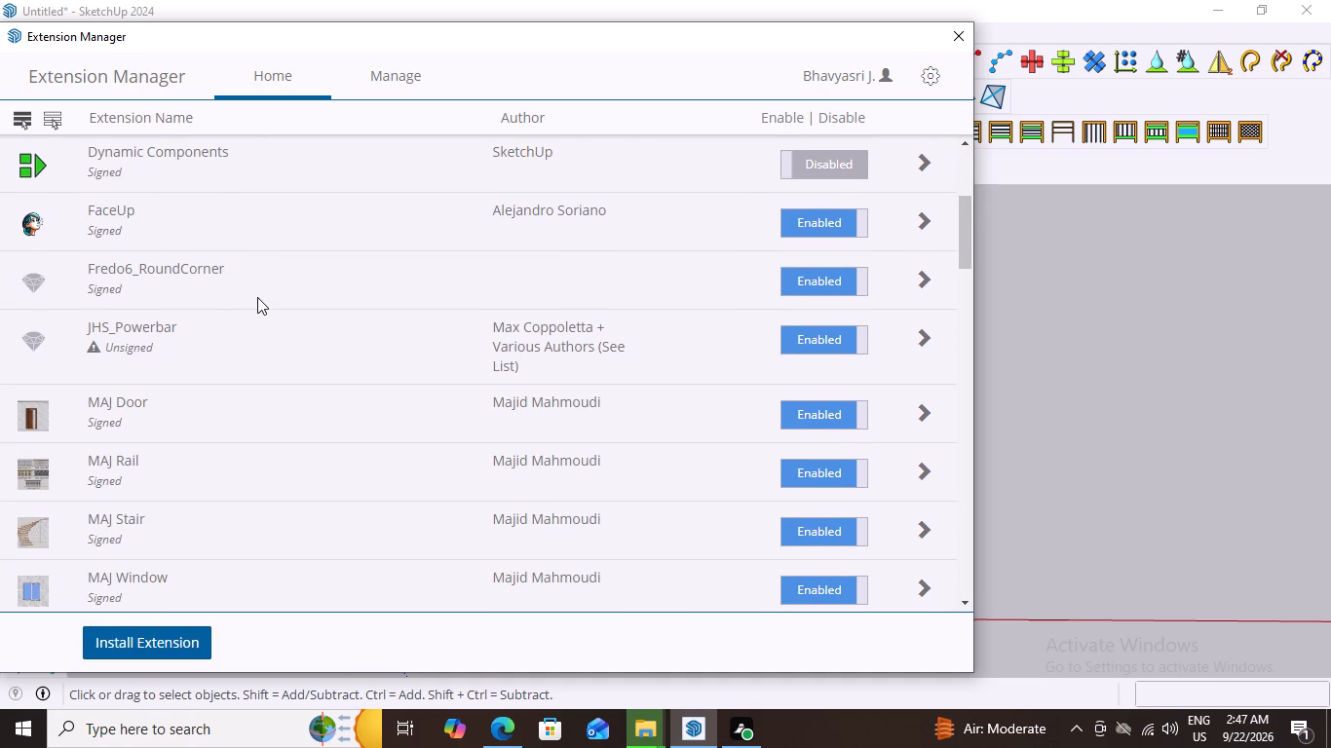
{"action": "scroll", "coordinate": [257, 297], "scroll_direction": "down", "scroll_amount": 1}
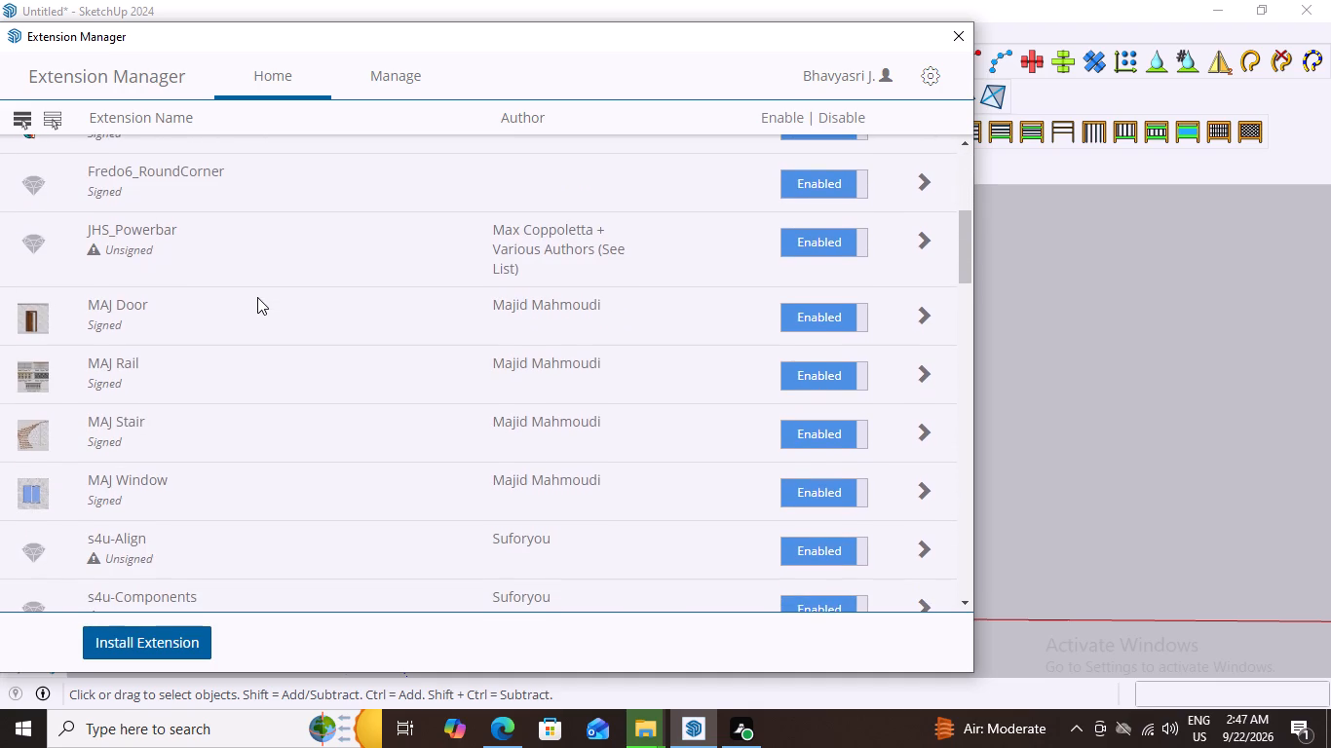
{"action": "scroll", "coordinate": [257, 297], "scroll_direction": "down", "scroll_amount": 3}
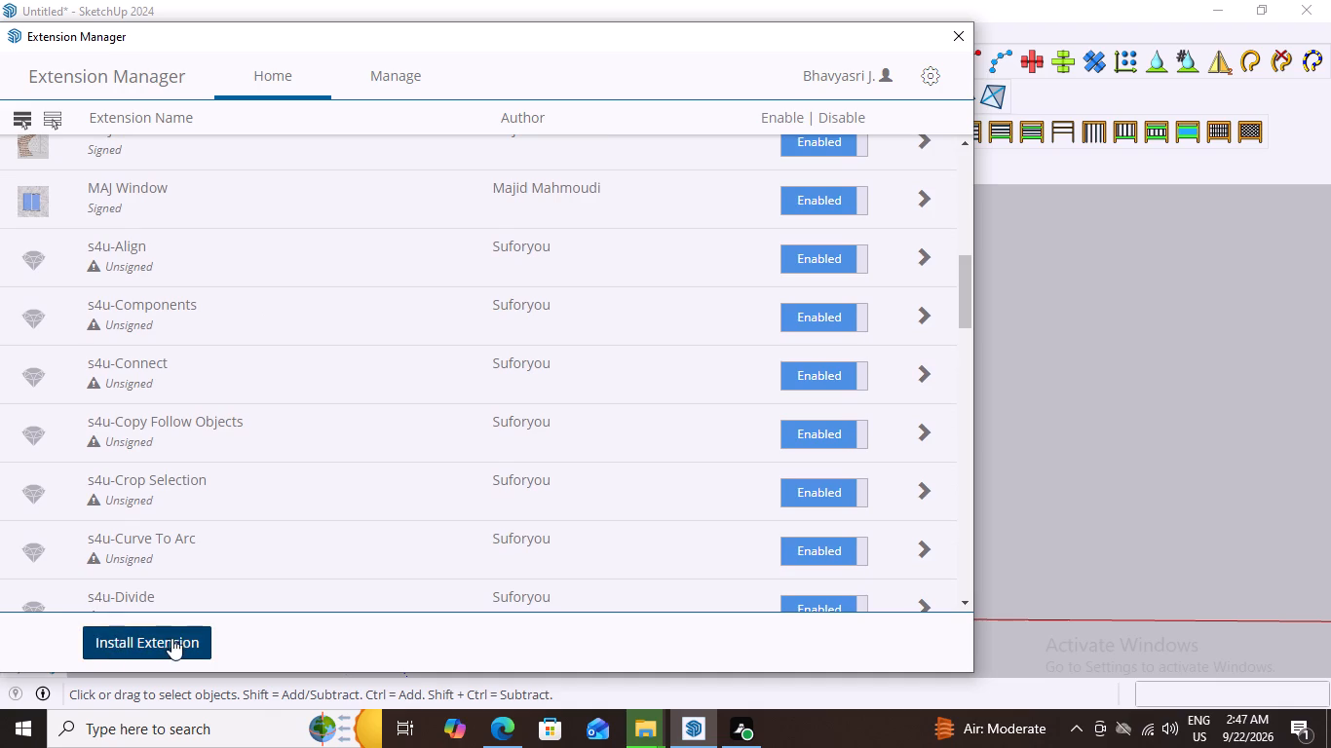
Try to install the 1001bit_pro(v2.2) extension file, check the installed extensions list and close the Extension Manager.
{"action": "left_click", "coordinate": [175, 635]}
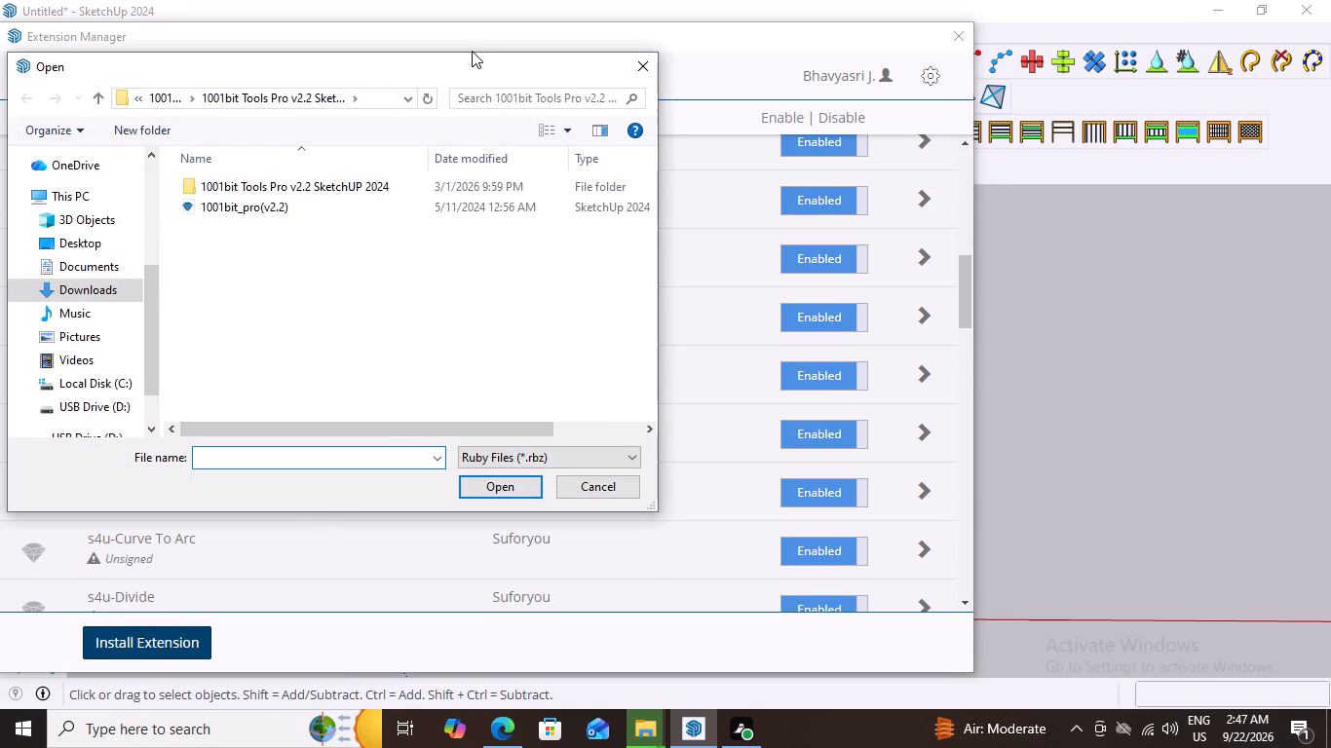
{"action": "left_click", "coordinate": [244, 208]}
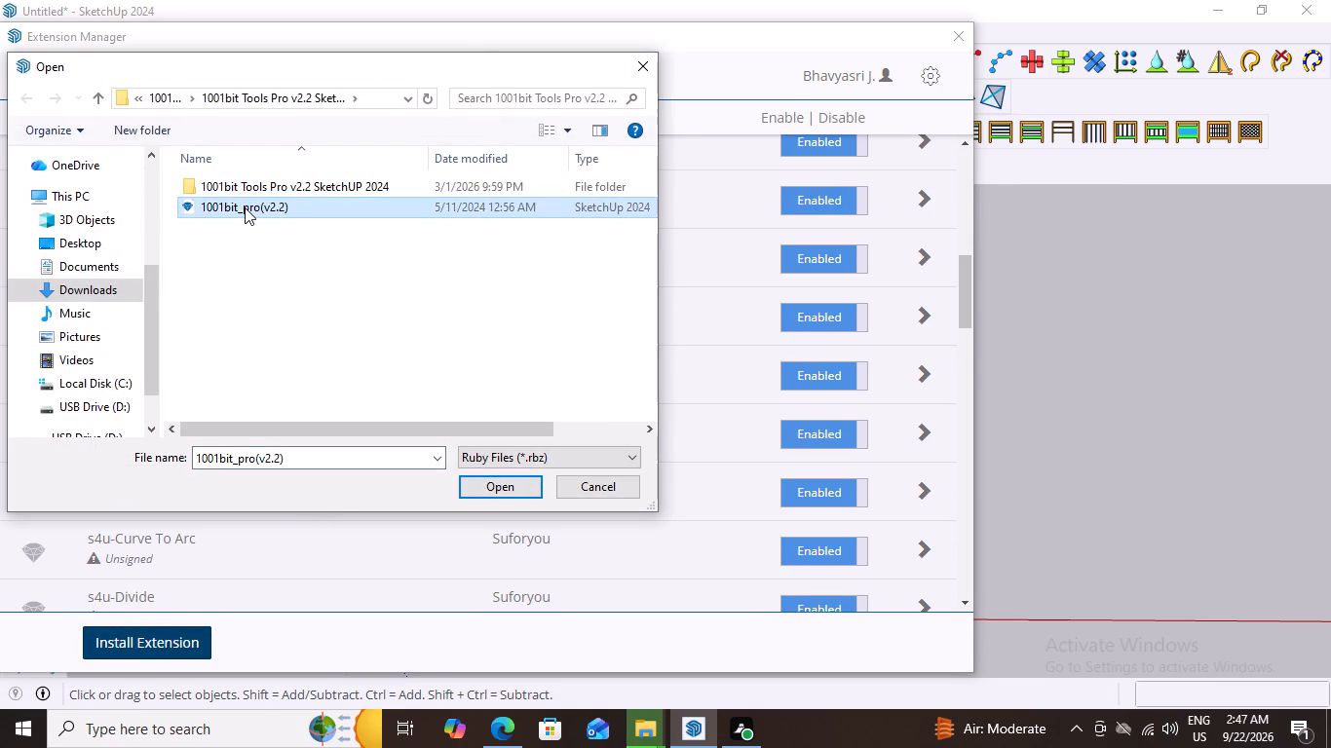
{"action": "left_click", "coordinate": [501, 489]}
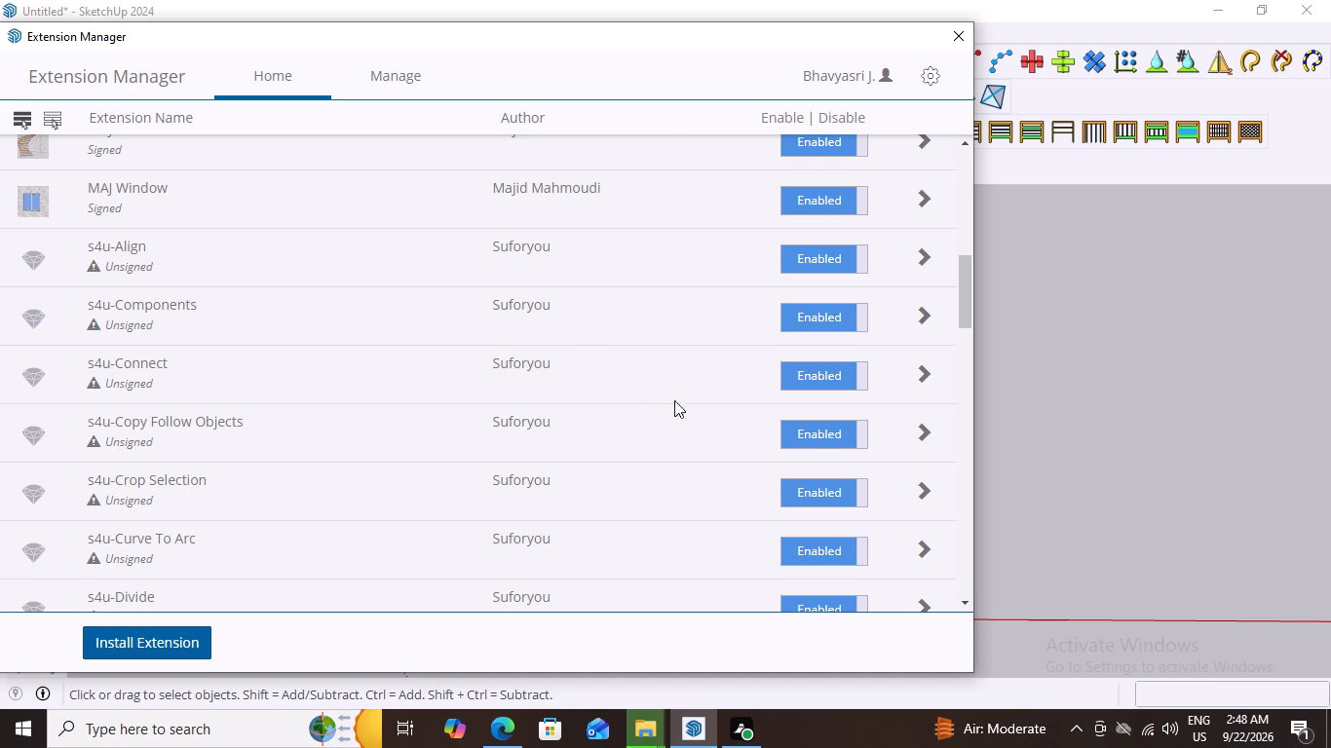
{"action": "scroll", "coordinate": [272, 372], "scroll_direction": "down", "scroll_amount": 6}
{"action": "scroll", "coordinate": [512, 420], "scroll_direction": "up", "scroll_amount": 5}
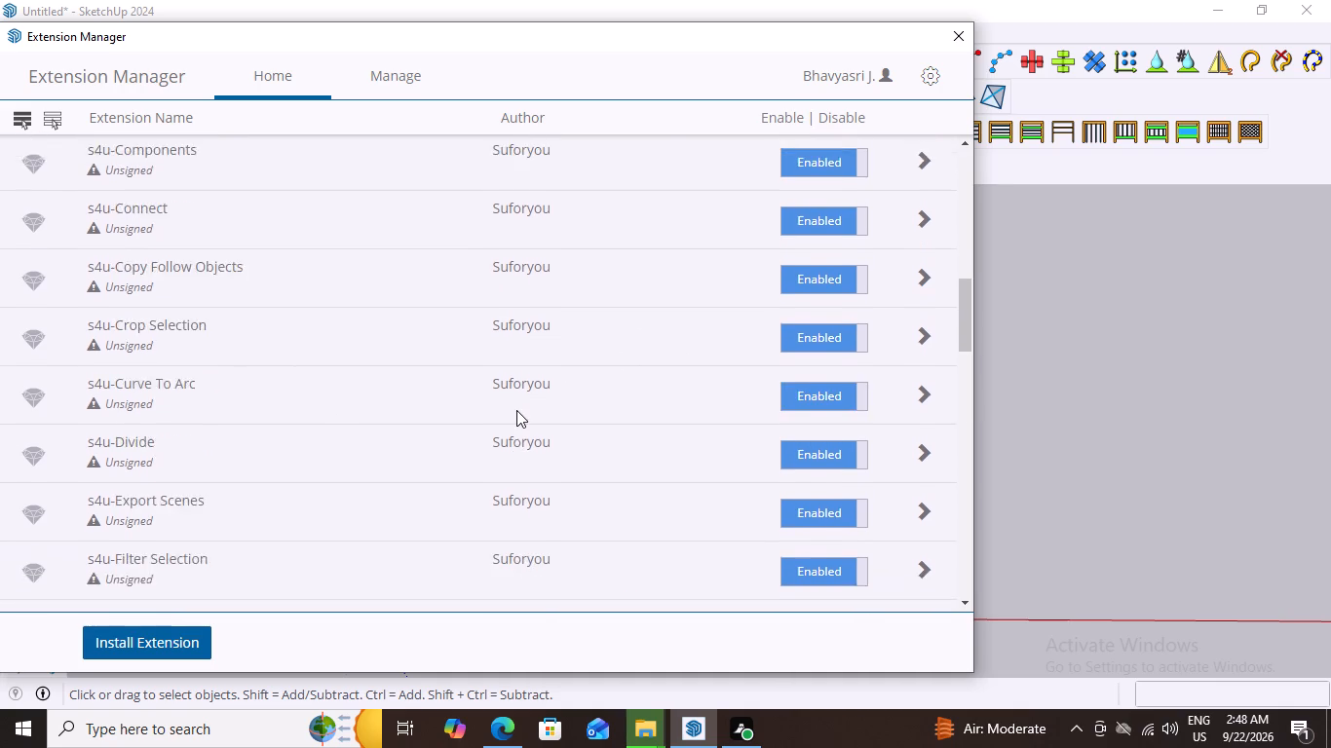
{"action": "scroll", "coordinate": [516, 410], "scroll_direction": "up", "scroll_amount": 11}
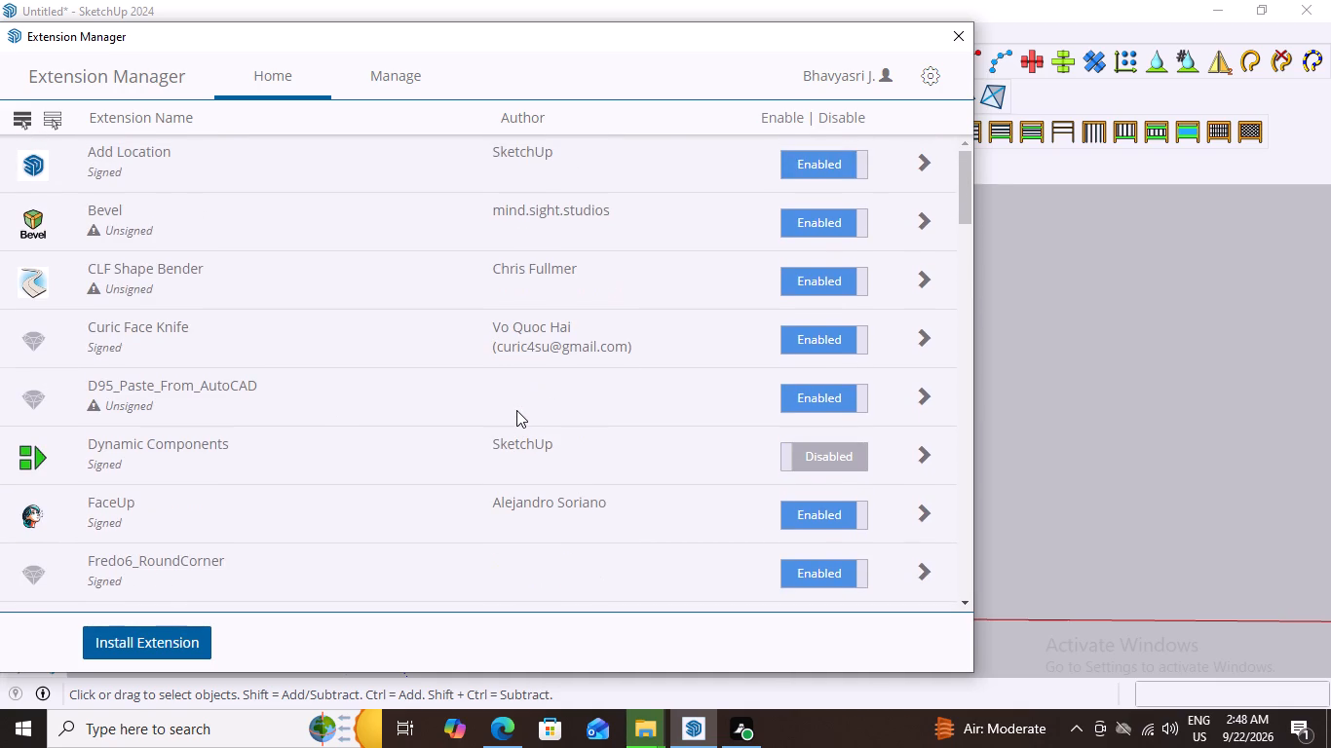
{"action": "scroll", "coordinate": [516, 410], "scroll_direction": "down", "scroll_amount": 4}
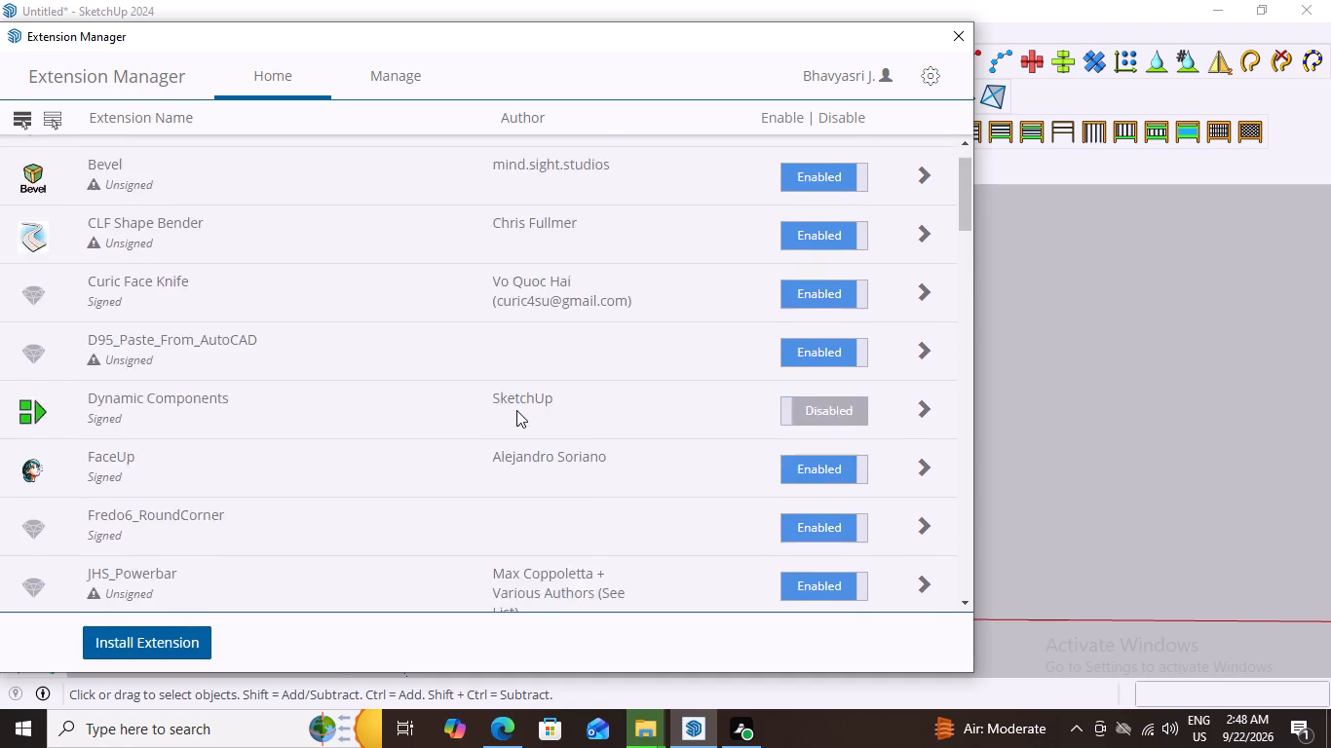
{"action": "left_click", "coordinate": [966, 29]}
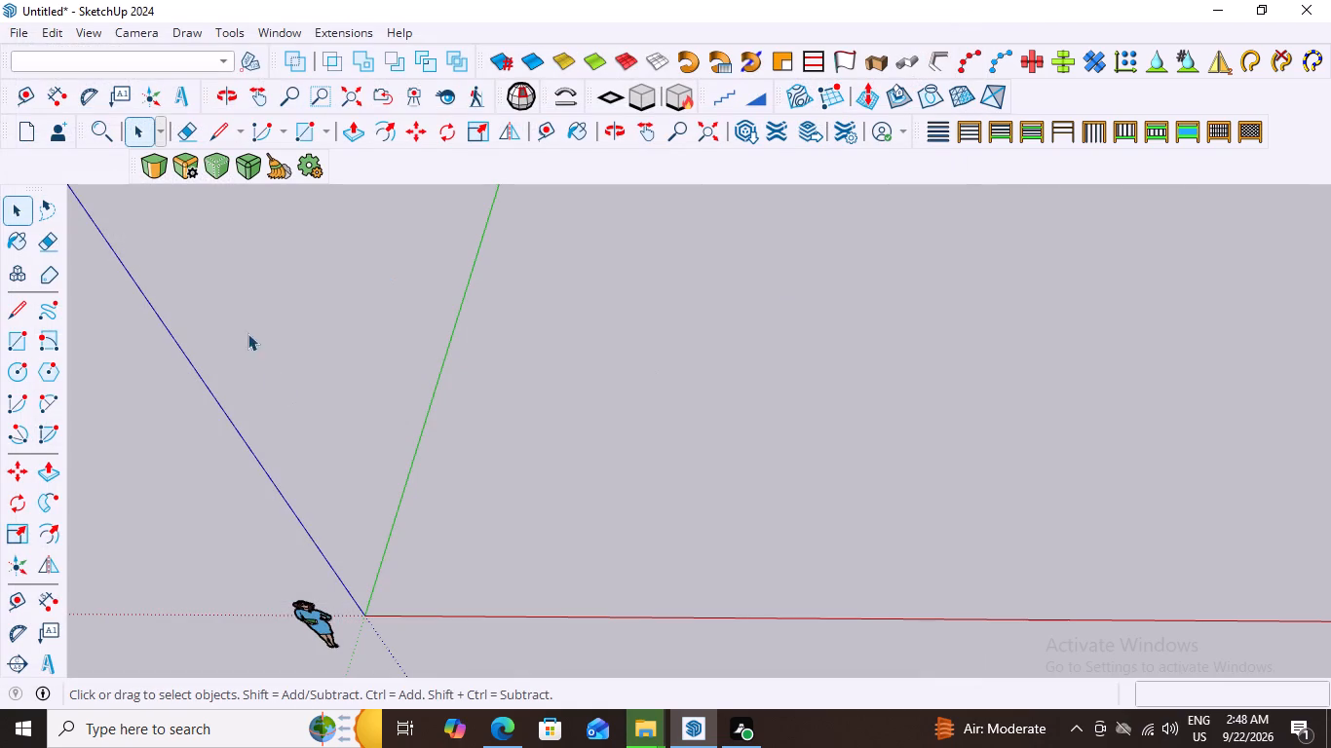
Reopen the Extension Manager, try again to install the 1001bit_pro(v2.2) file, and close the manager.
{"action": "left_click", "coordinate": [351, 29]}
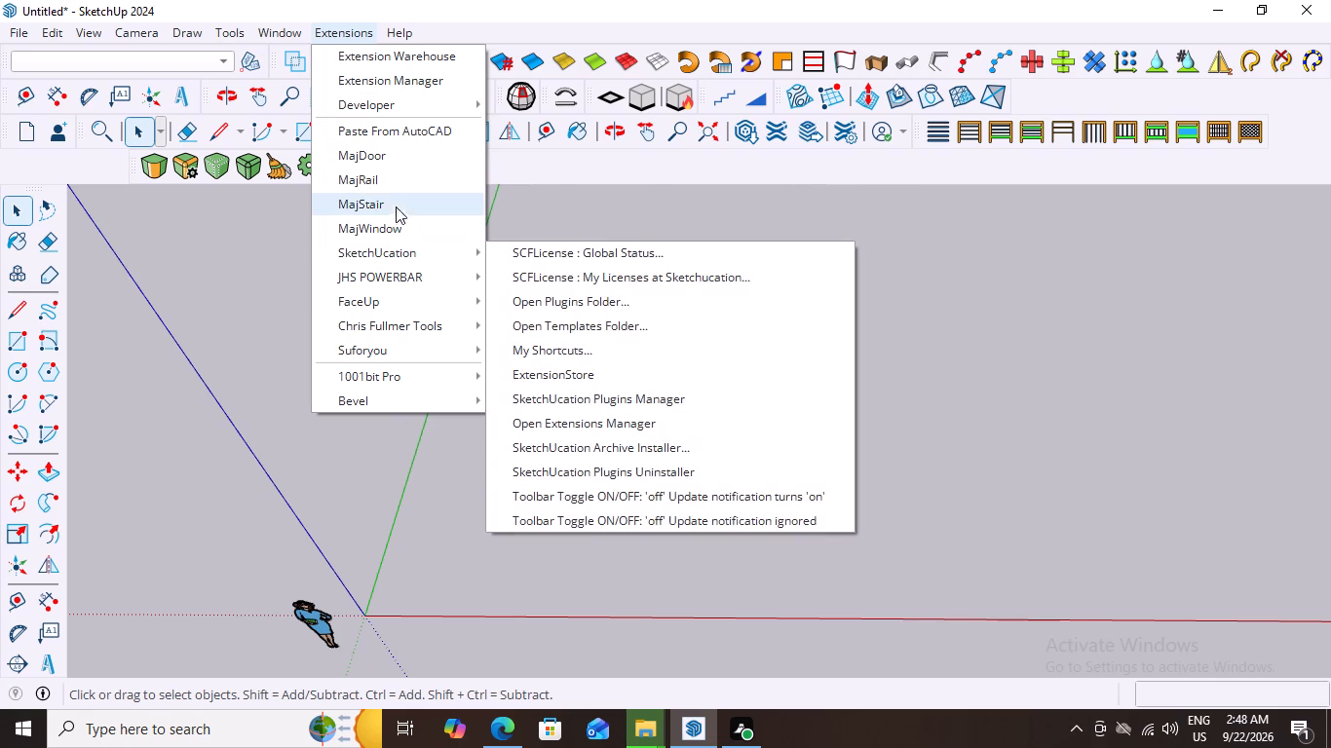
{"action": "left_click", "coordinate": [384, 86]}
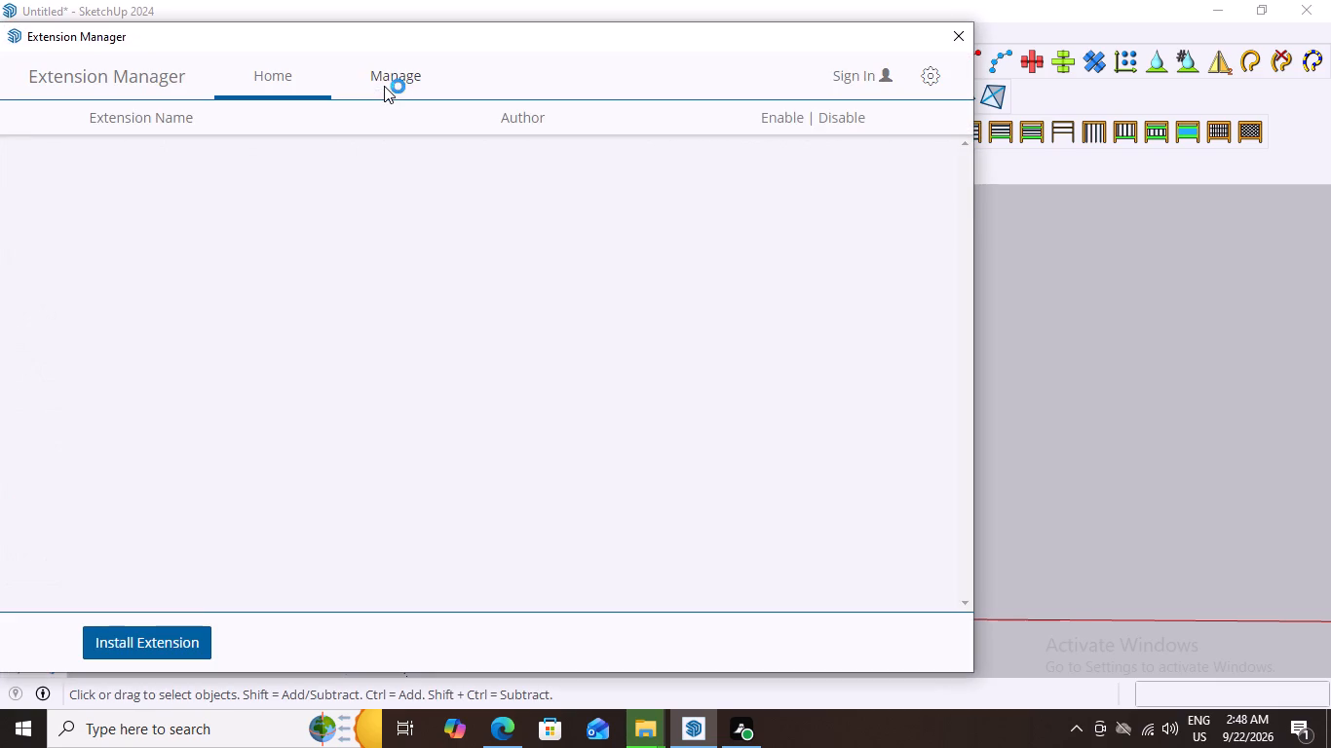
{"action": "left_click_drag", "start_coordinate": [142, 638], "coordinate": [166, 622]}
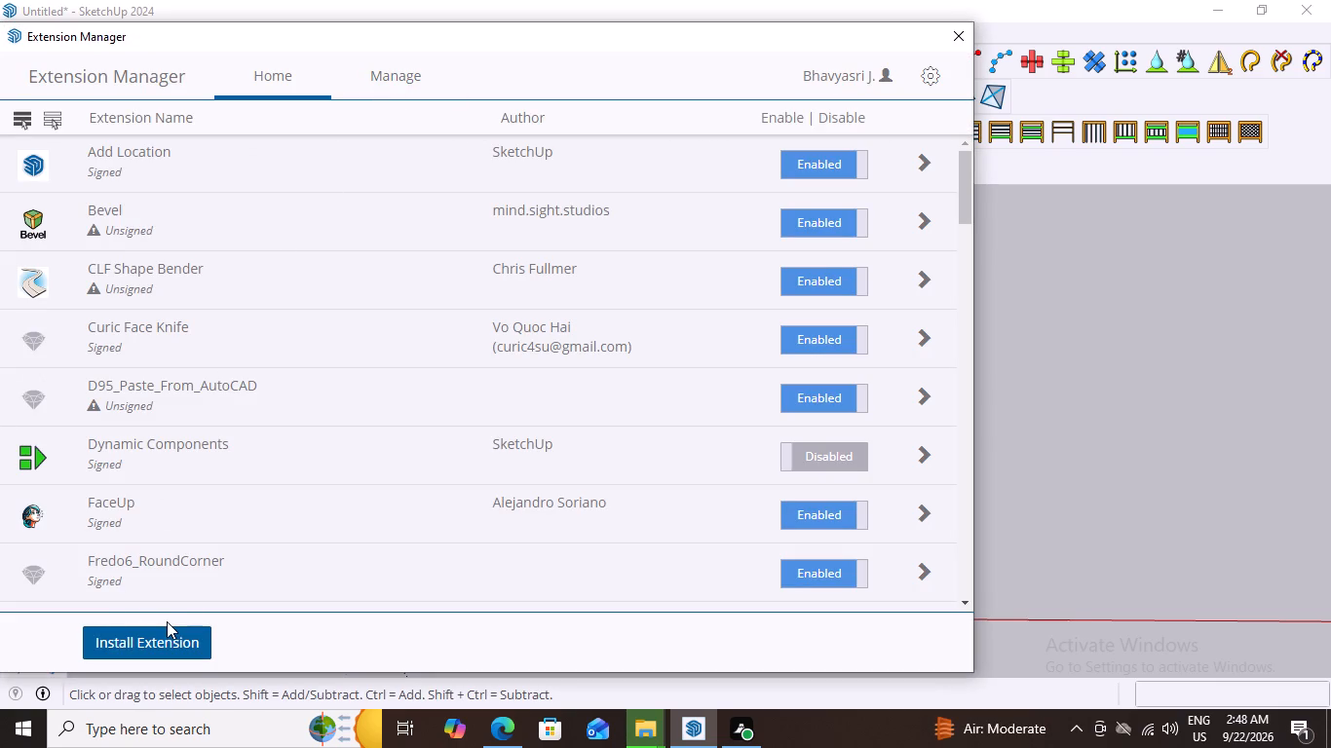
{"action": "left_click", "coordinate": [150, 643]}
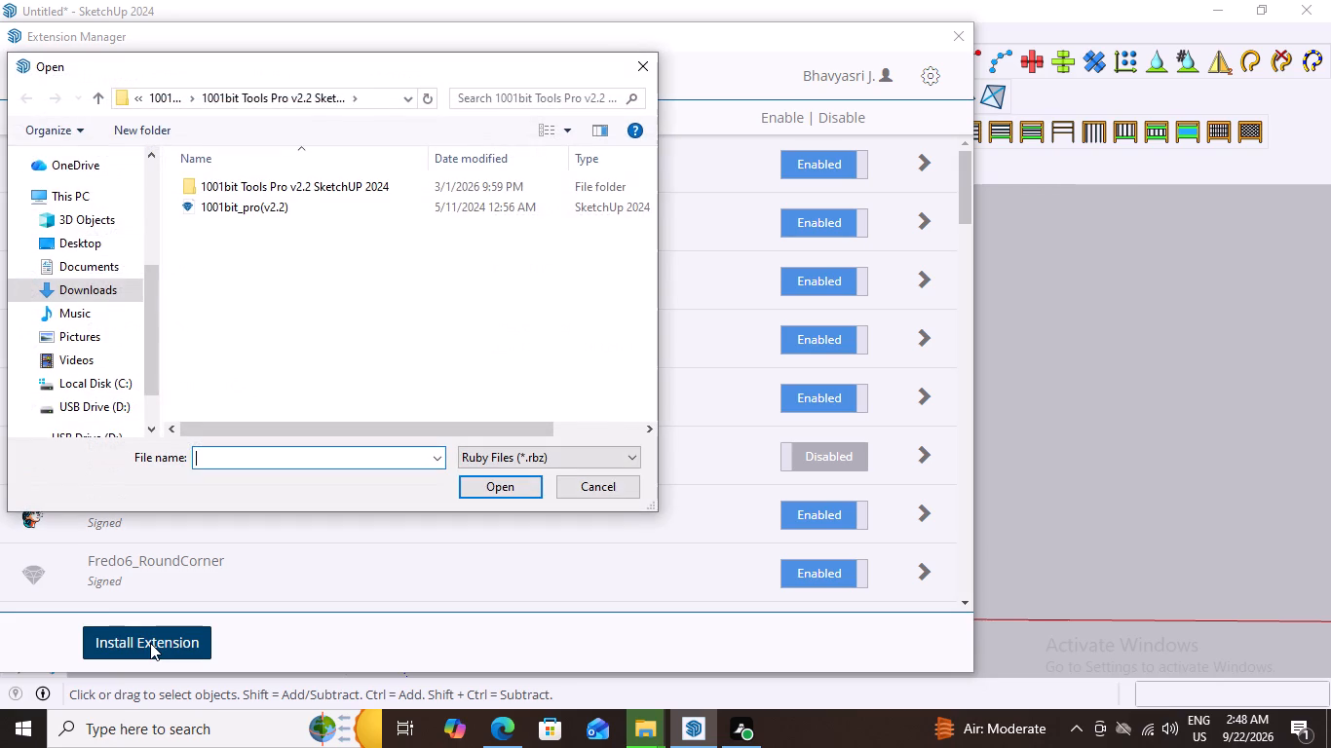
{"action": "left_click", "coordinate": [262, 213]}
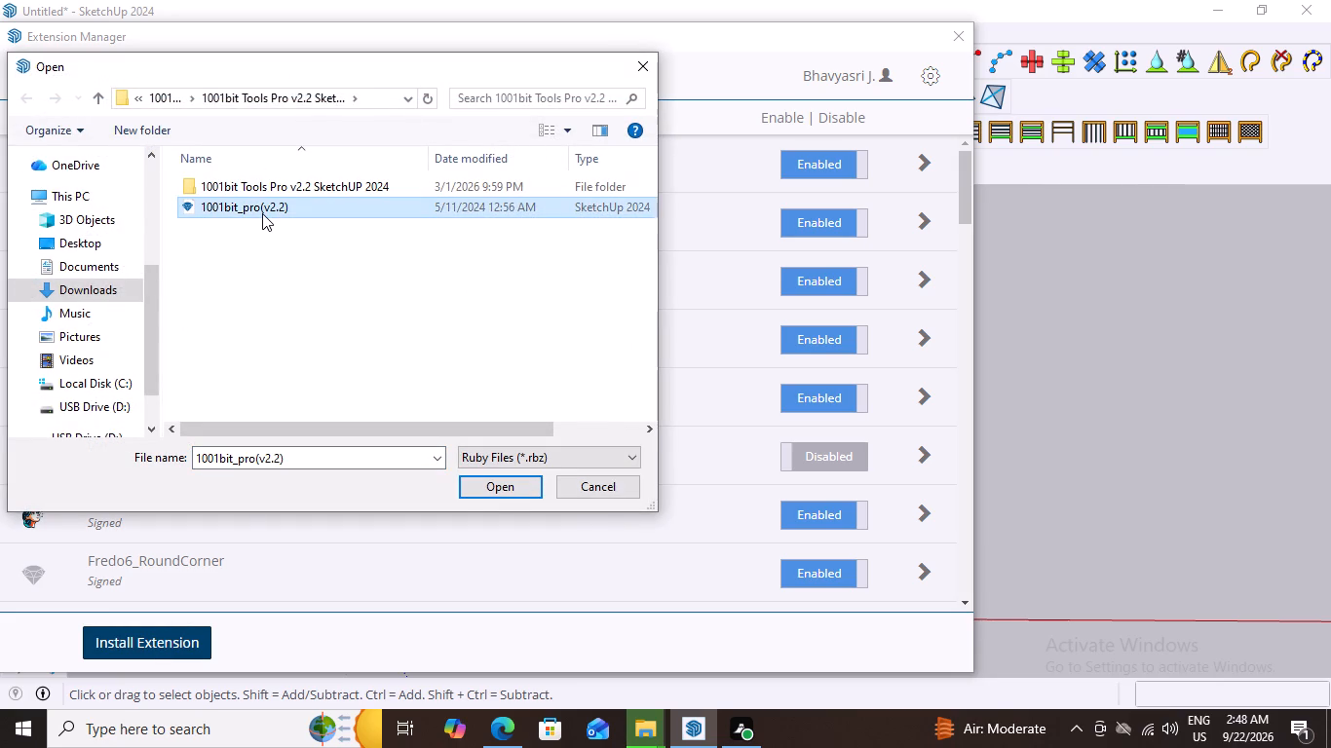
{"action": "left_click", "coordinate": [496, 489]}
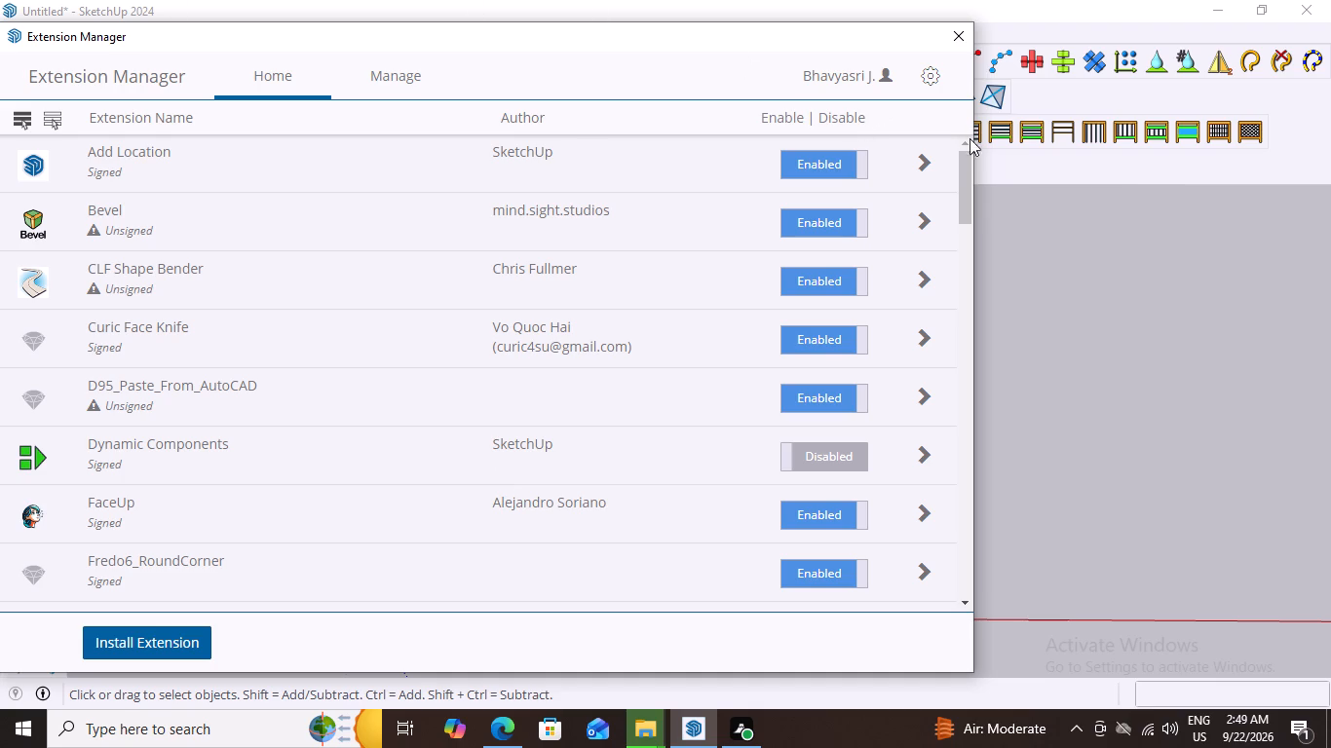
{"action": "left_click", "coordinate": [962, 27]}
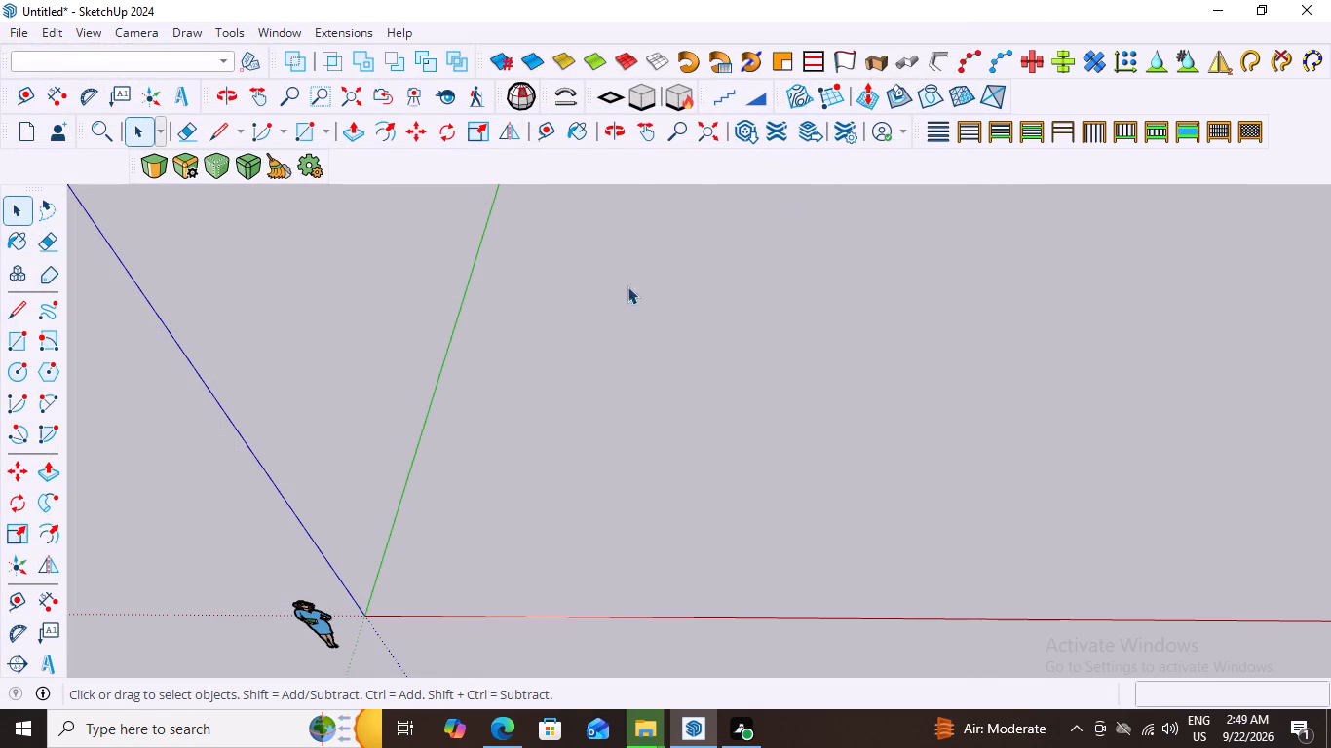
Install the 1001bit_pro(v2.2) extension file from the innermost 1001bit Tools Pro v2.2 SketchUP 2024 folder in Downloads.
{"action": "left_click", "coordinate": [353, 33]}
{"action": "left_click", "coordinate": [377, 78]}
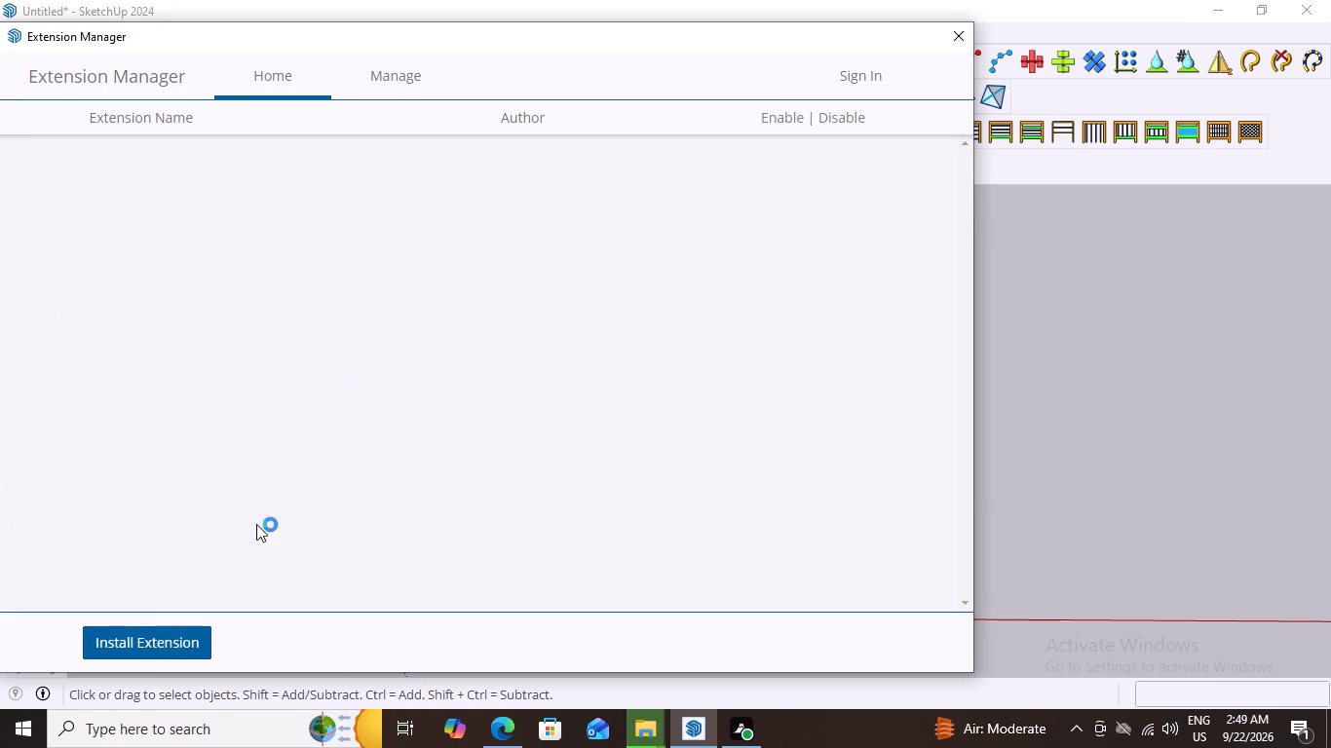
{"action": "left_click", "coordinate": [159, 640]}
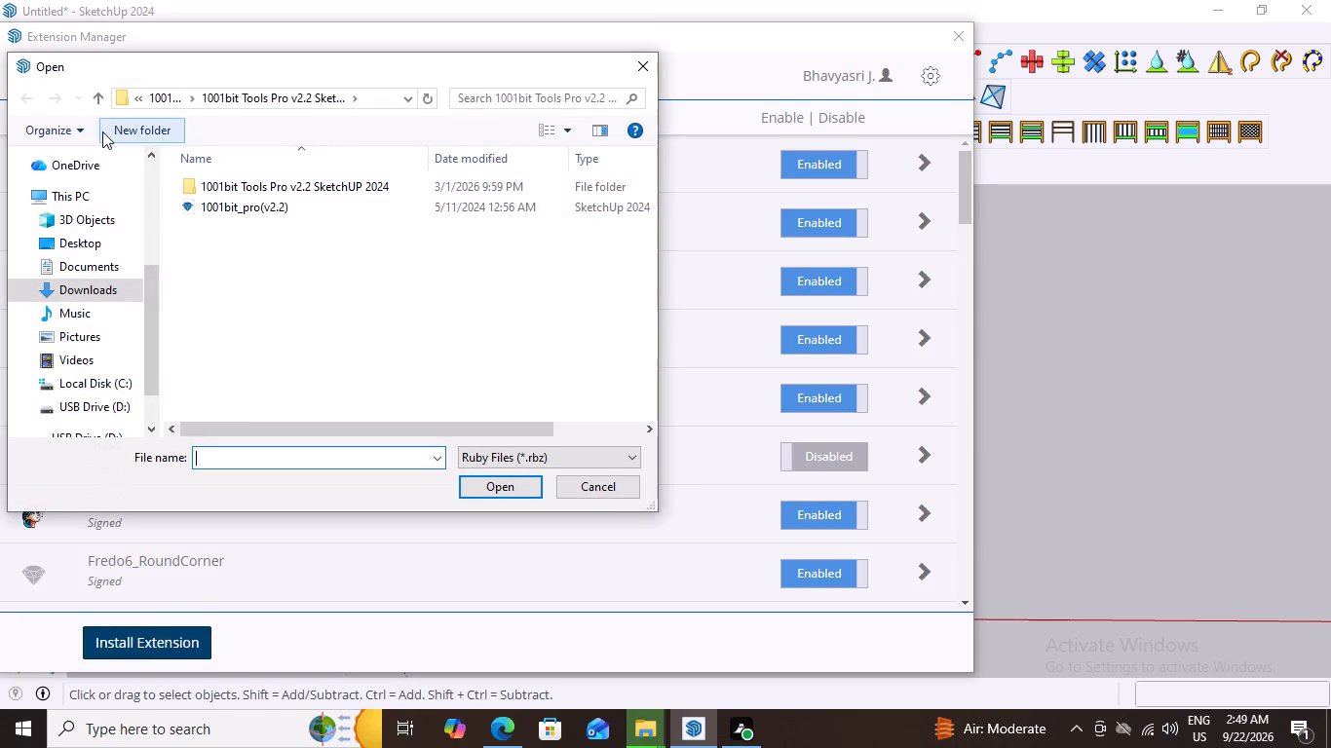
{"action": "double_click", "coordinate": [26, 93]}
{"action": "left_click", "coordinate": [101, 91]}
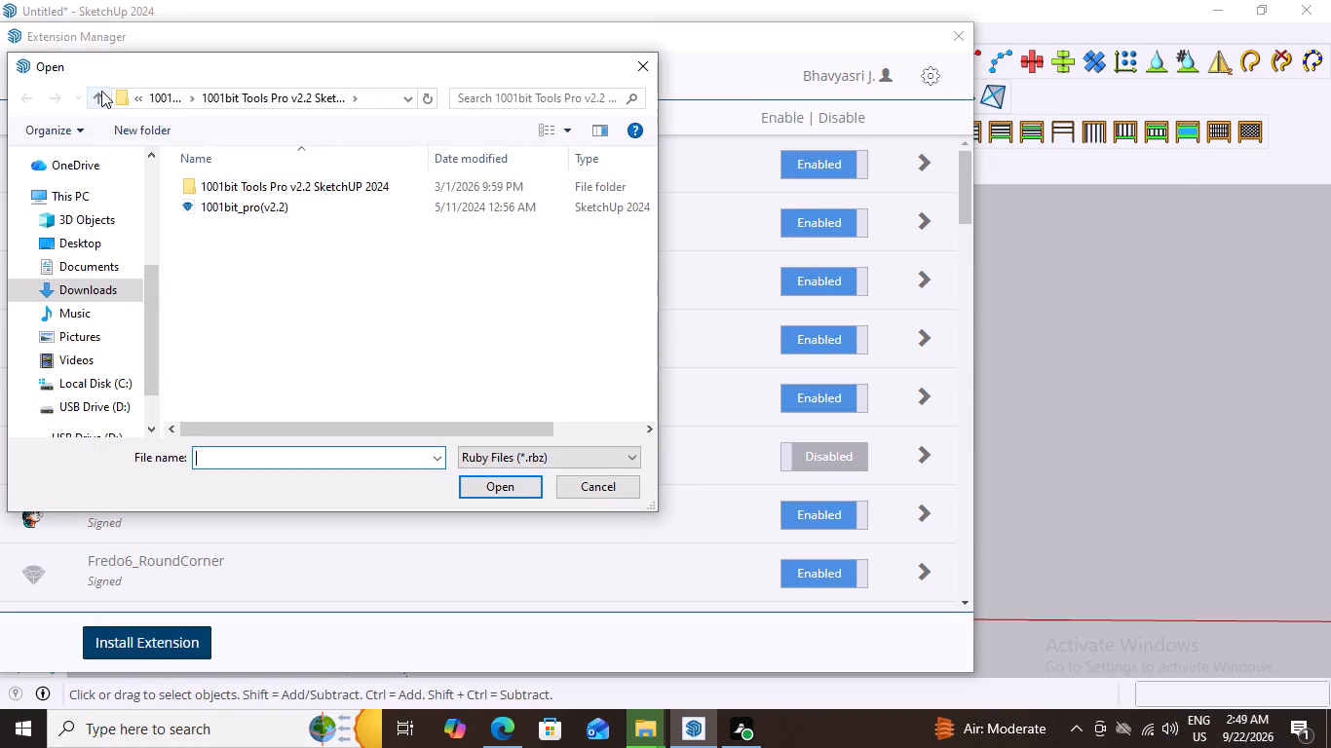
{"action": "double_click", "coordinate": [101, 91]}
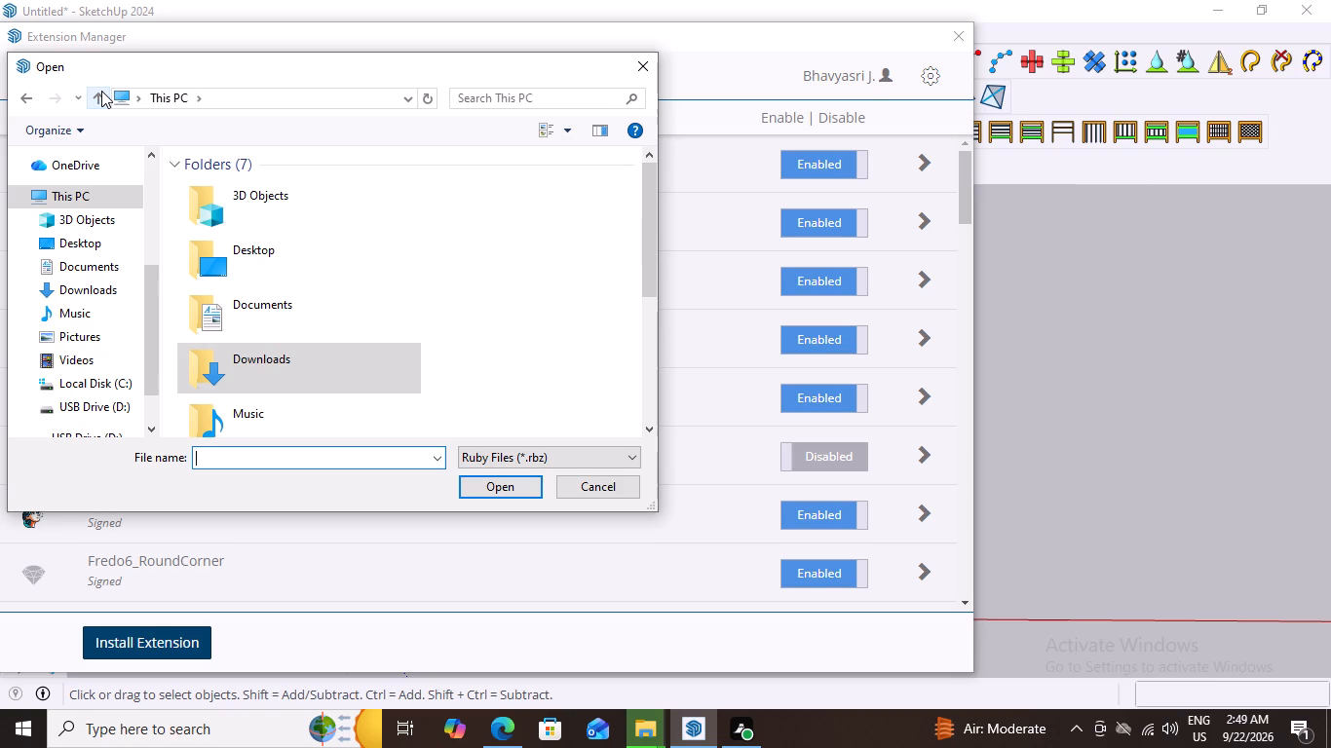
{"action": "left_click", "coordinate": [78, 96]}
{"action": "double_click", "coordinate": [22, 94]}
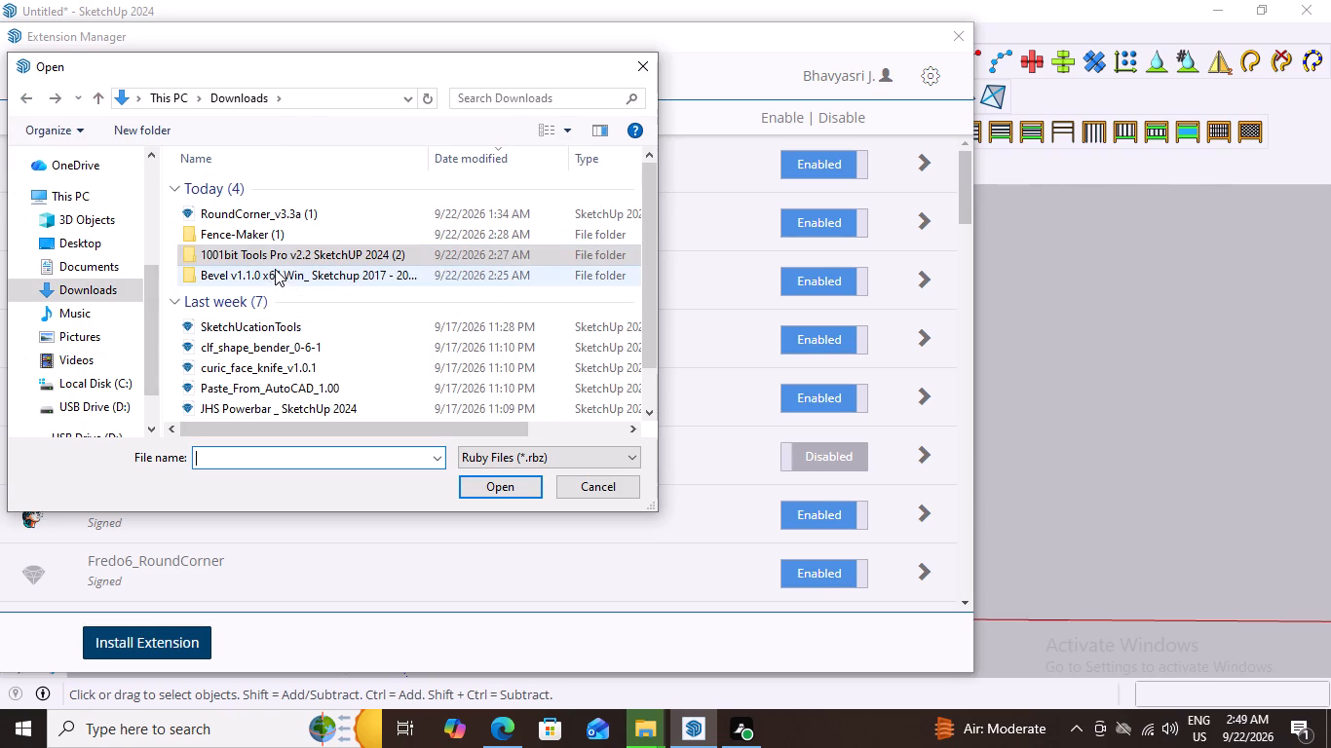
{"action": "left_click", "coordinate": [296, 249]}
{"action": "double_click", "coordinate": [301, 253]}
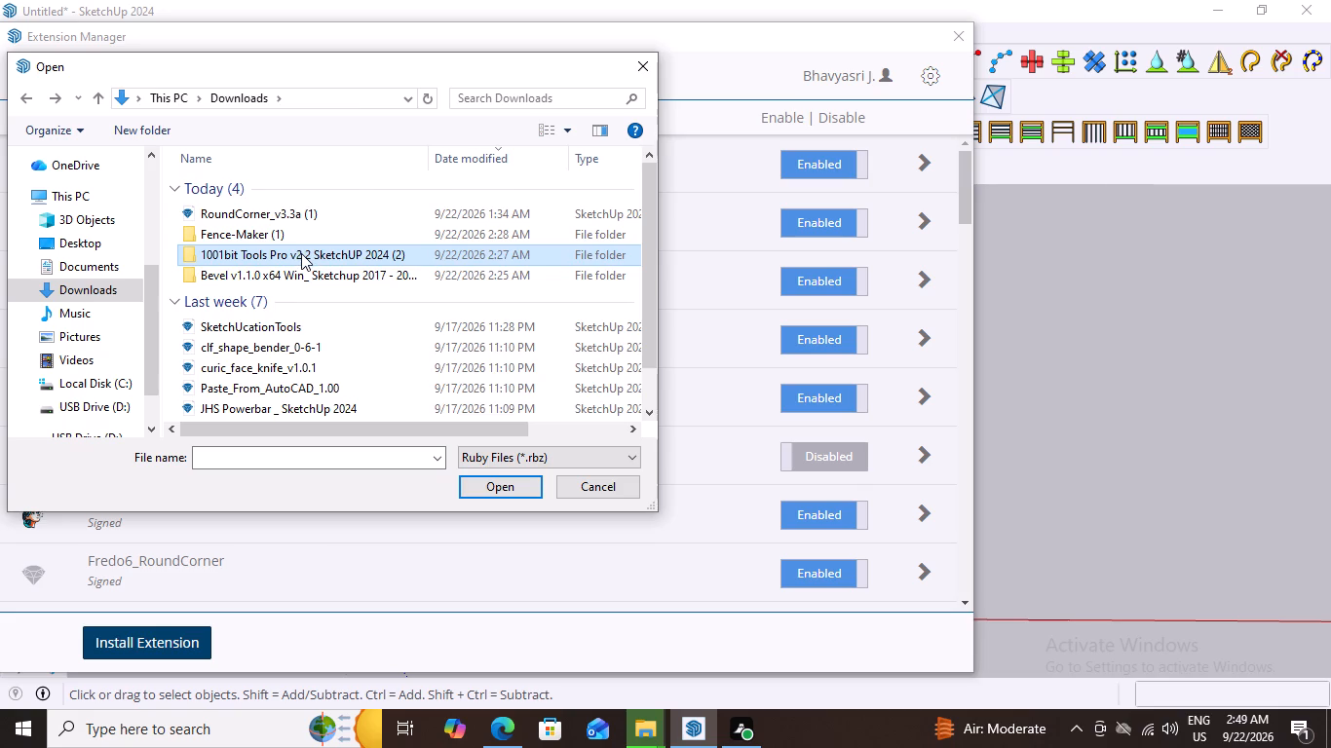
{"action": "triple_click", "coordinate": [187, 189]}
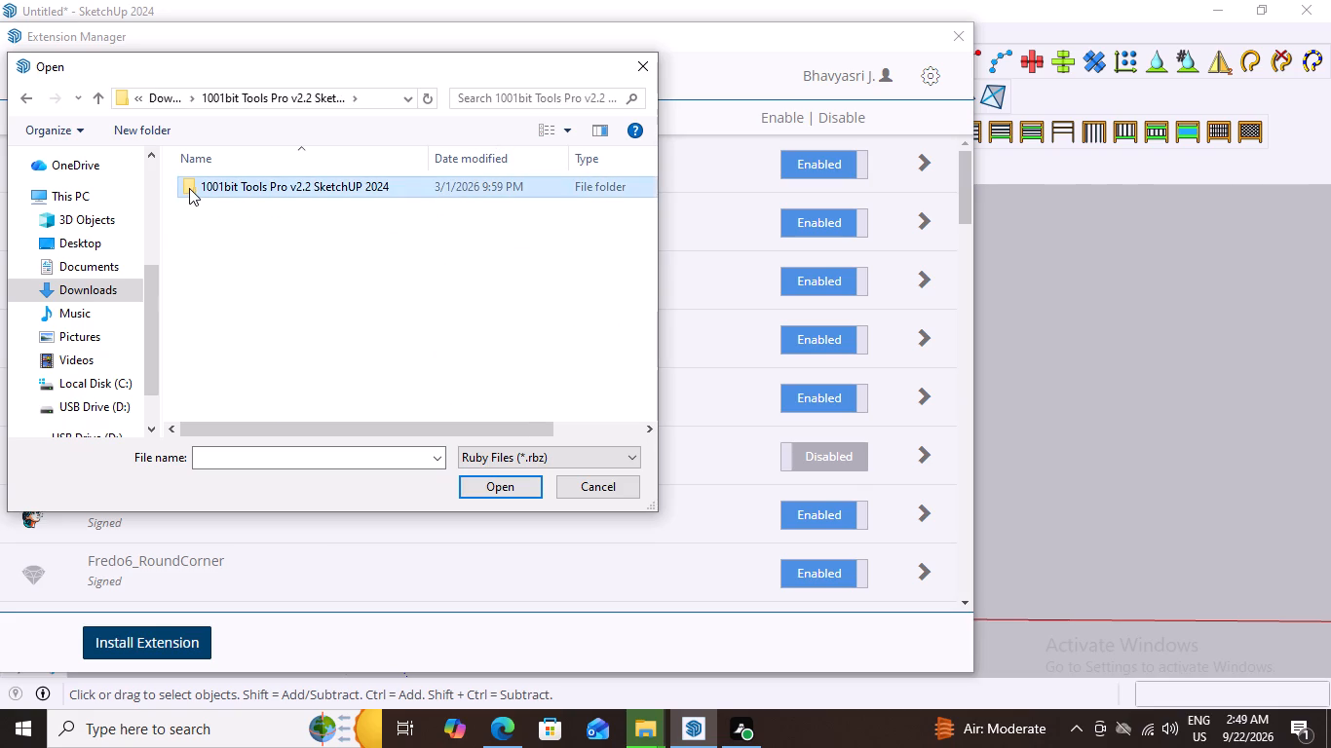
{"action": "double_click", "coordinate": [185, 181]}
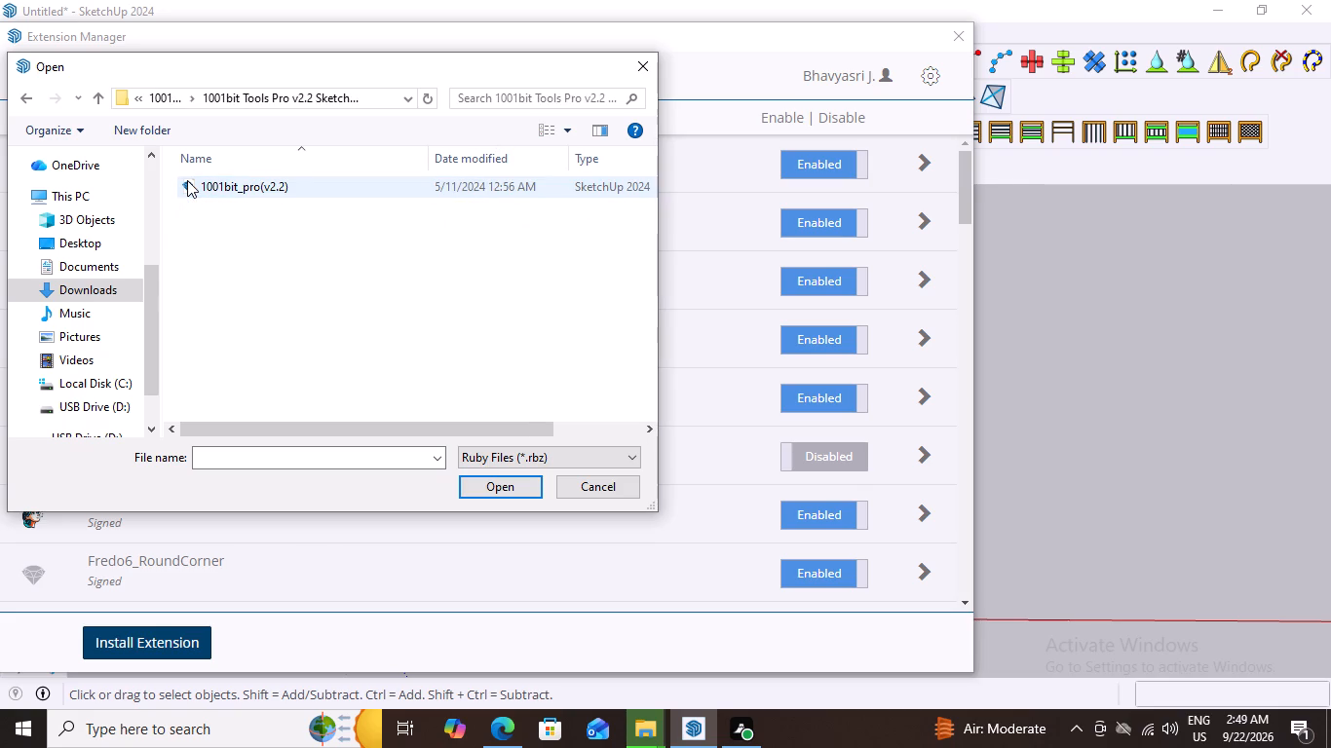
{"action": "double_click", "coordinate": [186, 189]}
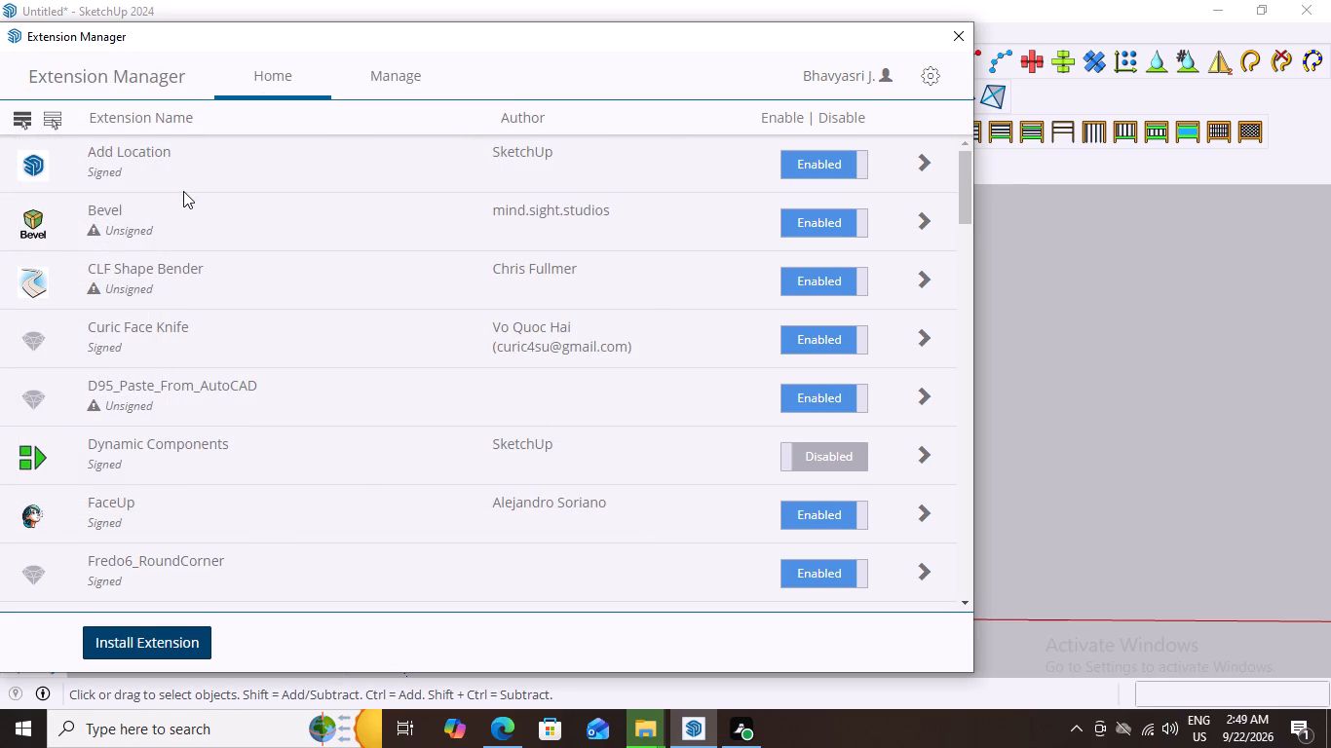
Review the installed extensions list, looking for 1001bit Tools, and close the Extension Manager.
{"action": "scroll", "coordinate": [276, 269], "scroll_direction": "down", "scroll_amount": 7}
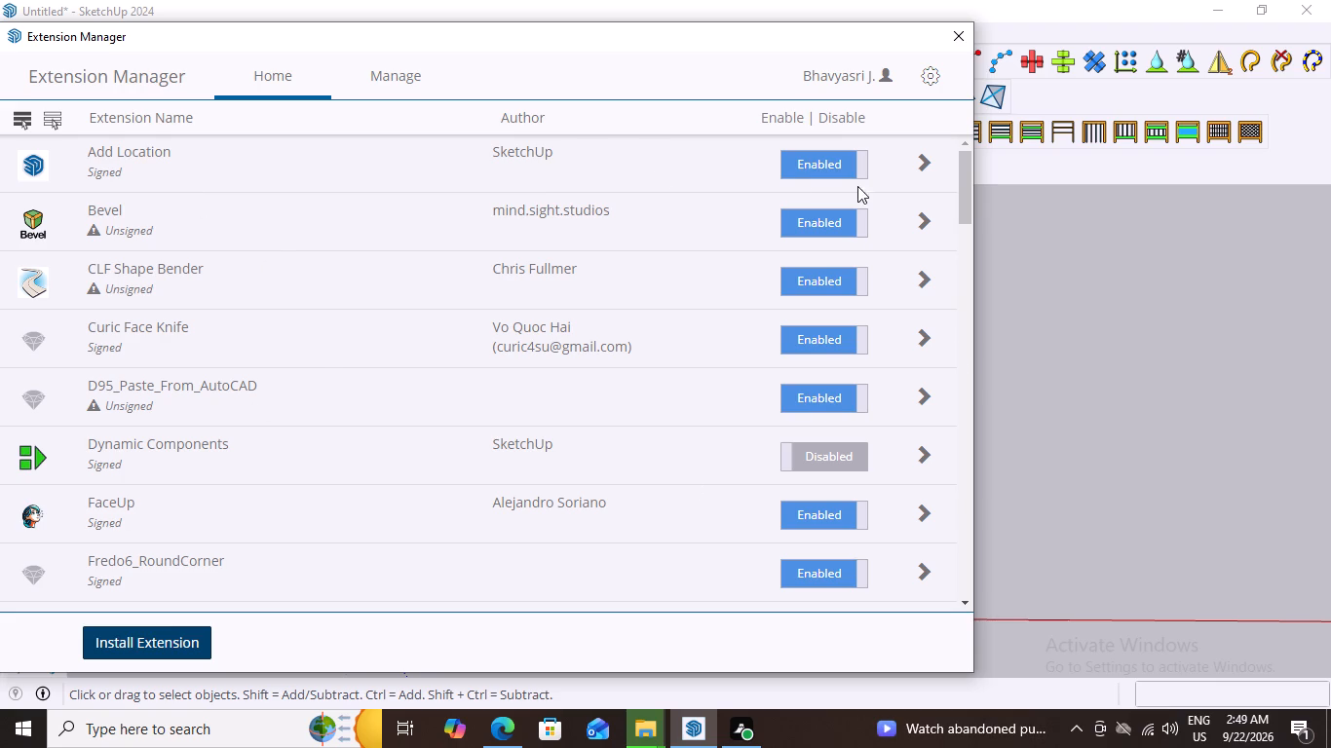
{"action": "scroll", "coordinate": [382, 299], "scroll_direction": "down", "scroll_amount": 14}
{"action": "scroll", "coordinate": [420, 360], "scroll_direction": "up", "scroll_amount": 3}
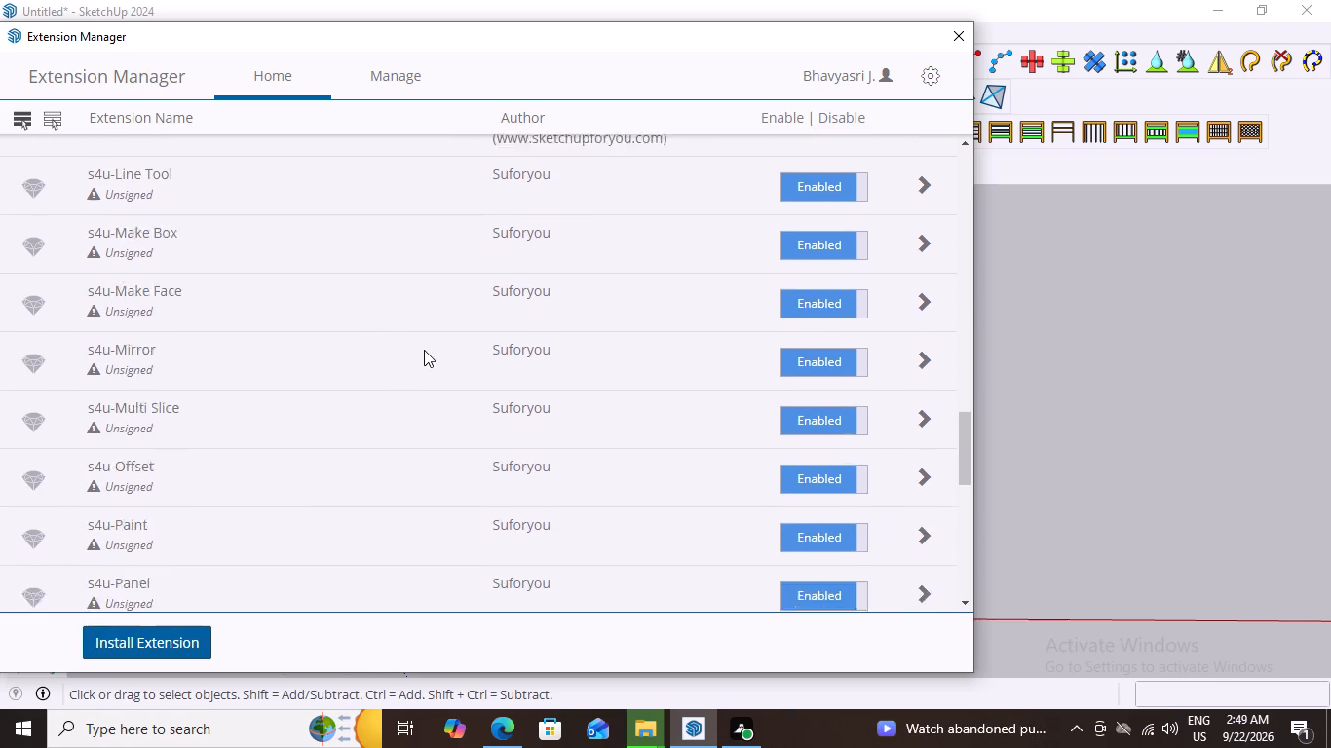
{"action": "scroll", "coordinate": [424, 350], "scroll_direction": "up", "scroll_amount": 20}
{"action": "scroll", "coordinate": [424, 350], "scroll_direction": "up", "scroll_amount": 9}
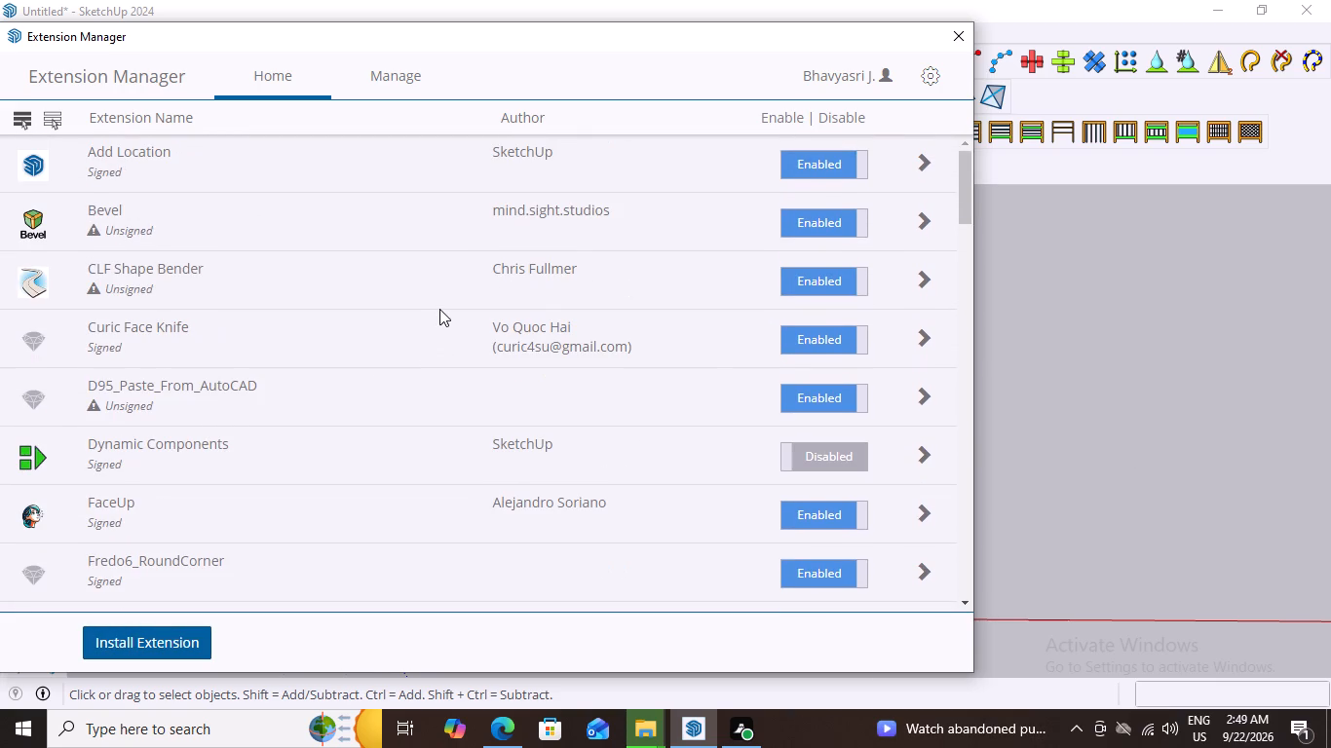
{"action": "scroll", "coordinate": [439, 309], "scroll_direction": "up", "scroll_amount": 5}
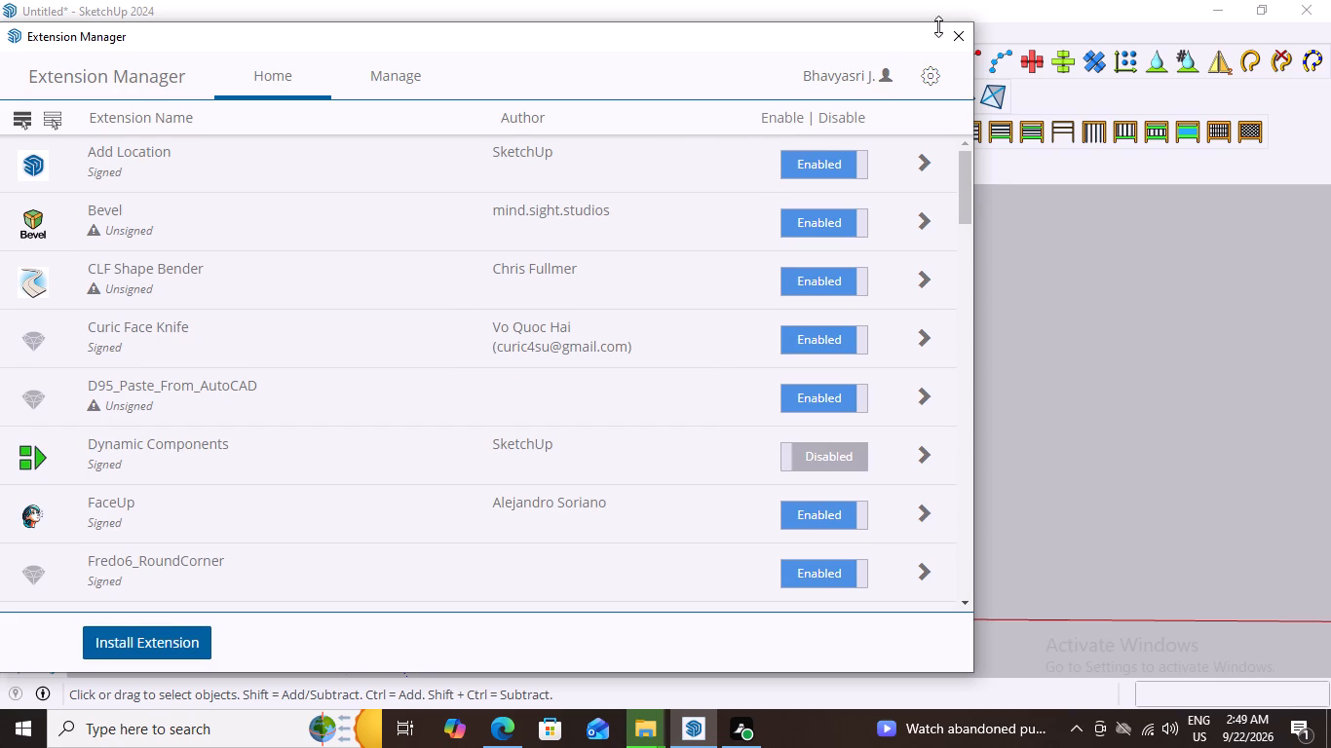
{"action": "left_click", "coordinate": [952, 30]}
Reopen the Extension Manager, start an extension installation and browse through Local Disk (C:) and Users to the Downloads folder.
{"action": "left_click", "coordinate": [351, 33]}
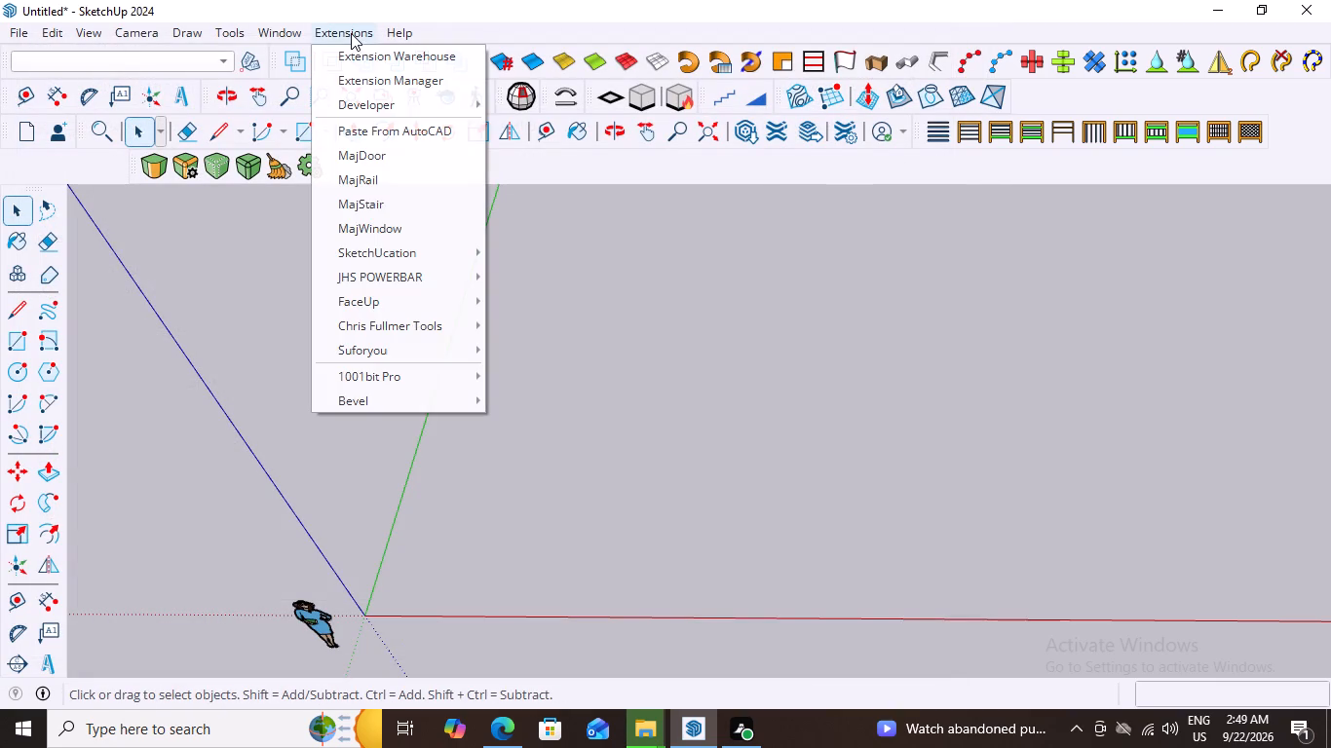
{"action": "left_click", "coordinate": [376, 74]}
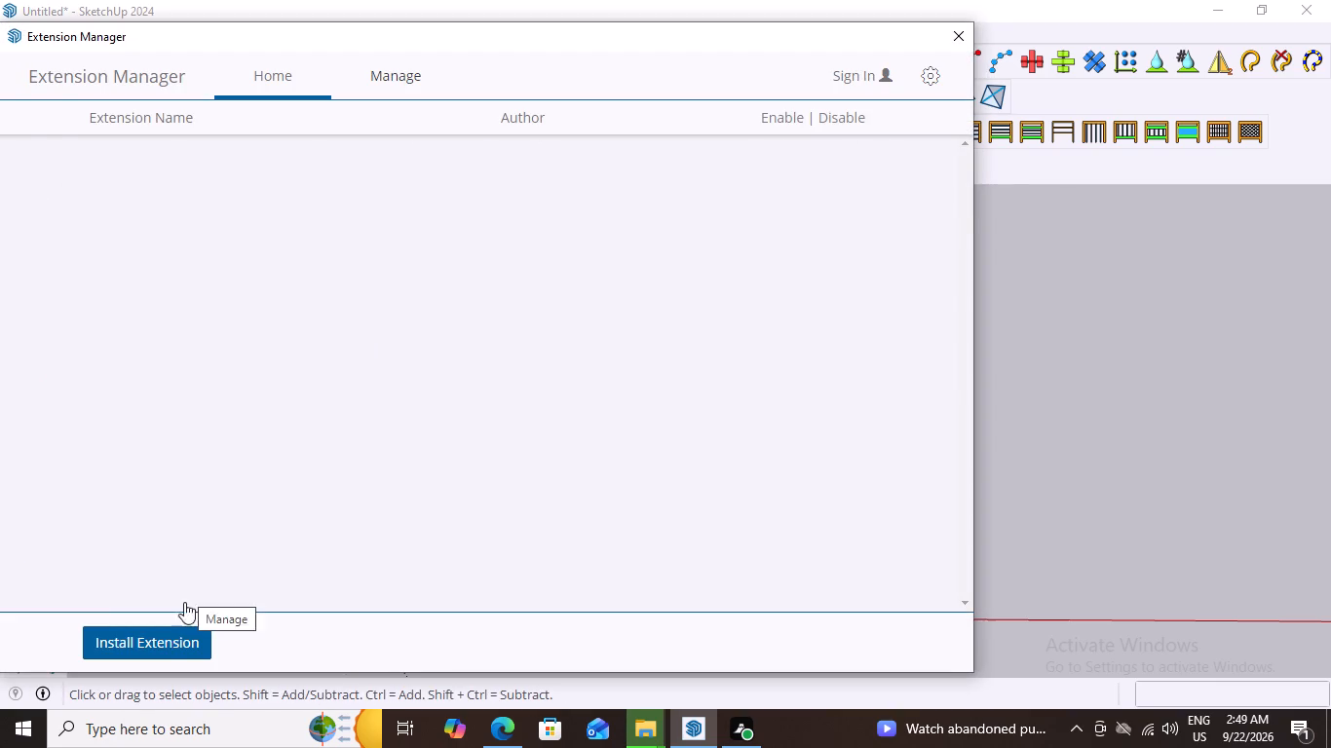
{"action": "left_click", "coordinate": [160, 639]}
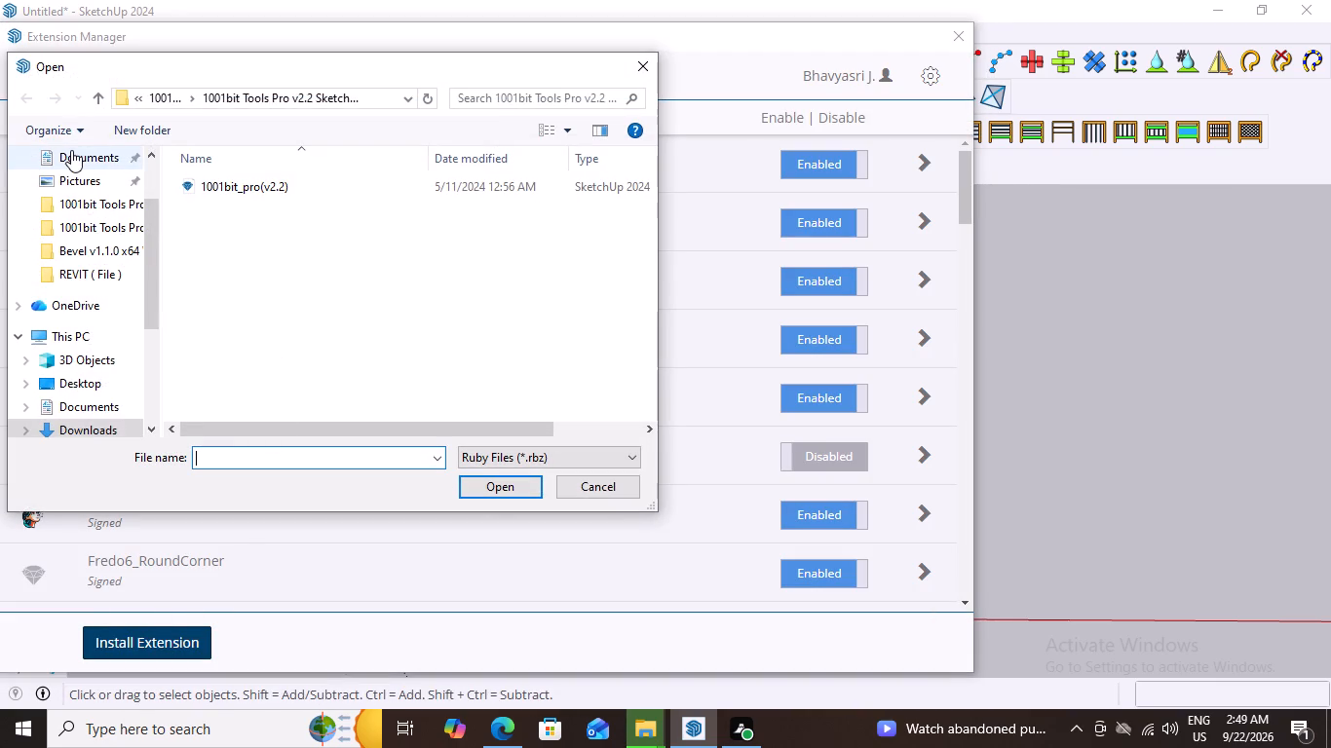
{"action": "triple_click", "coordinate": [26, 100]}
{"action": "left_click", "coordinate": [26, 100]}
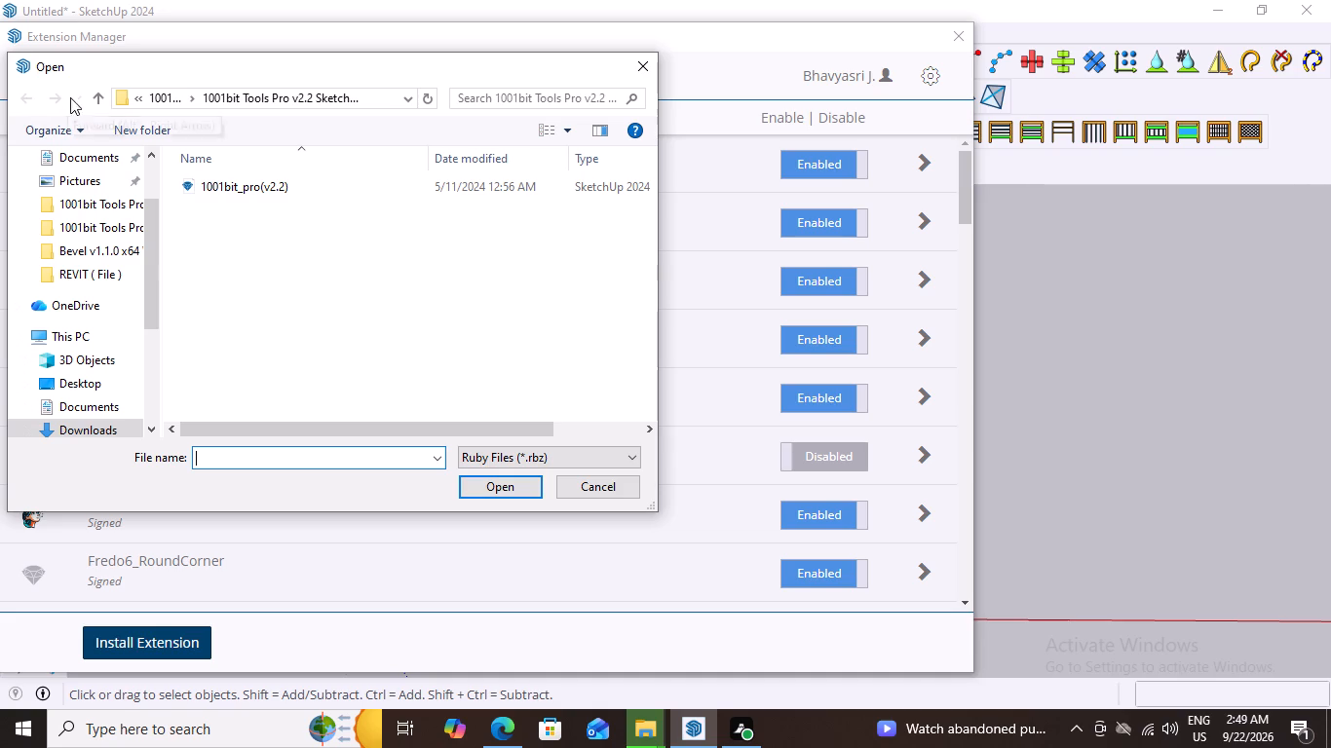
{"action": "triple_click", "coordinate": [97, 97]}
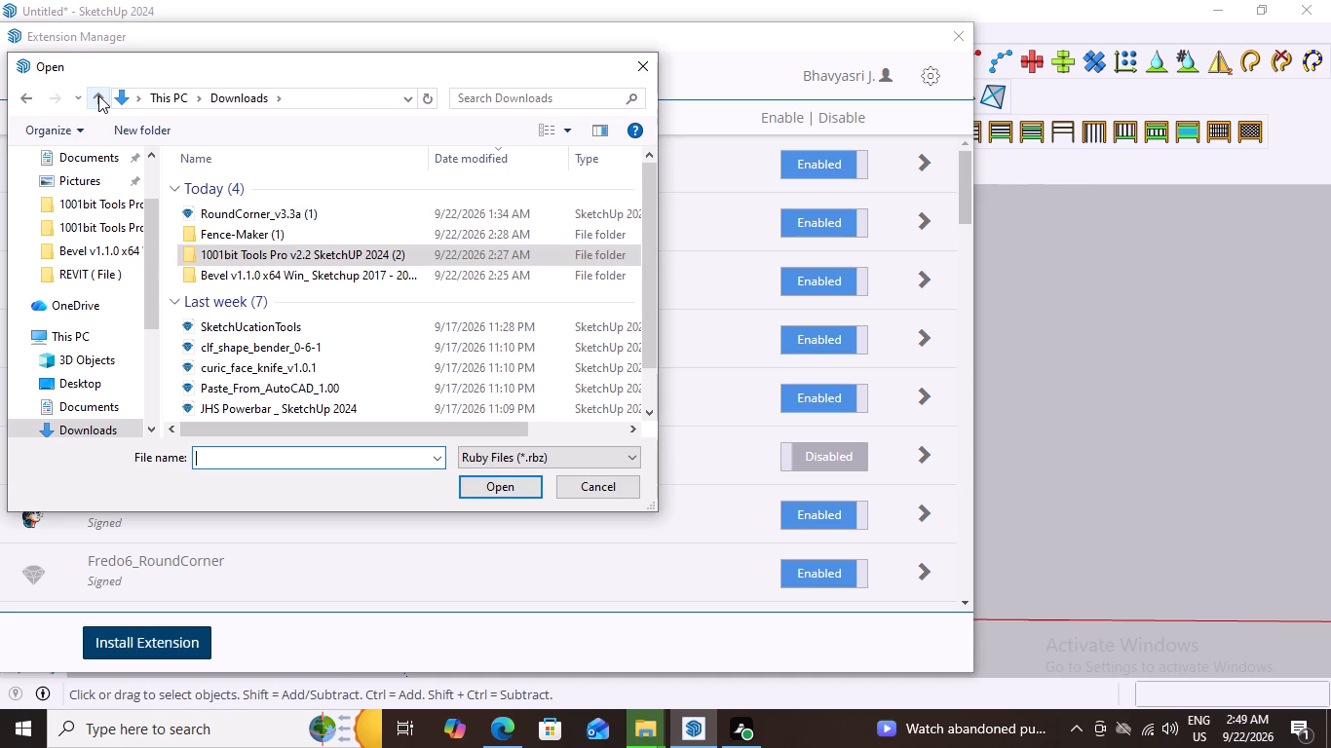
{"action": "left_click", "coordinate": [98, 95]}
{"action": "left_click", "coordinate": [98, 95]}
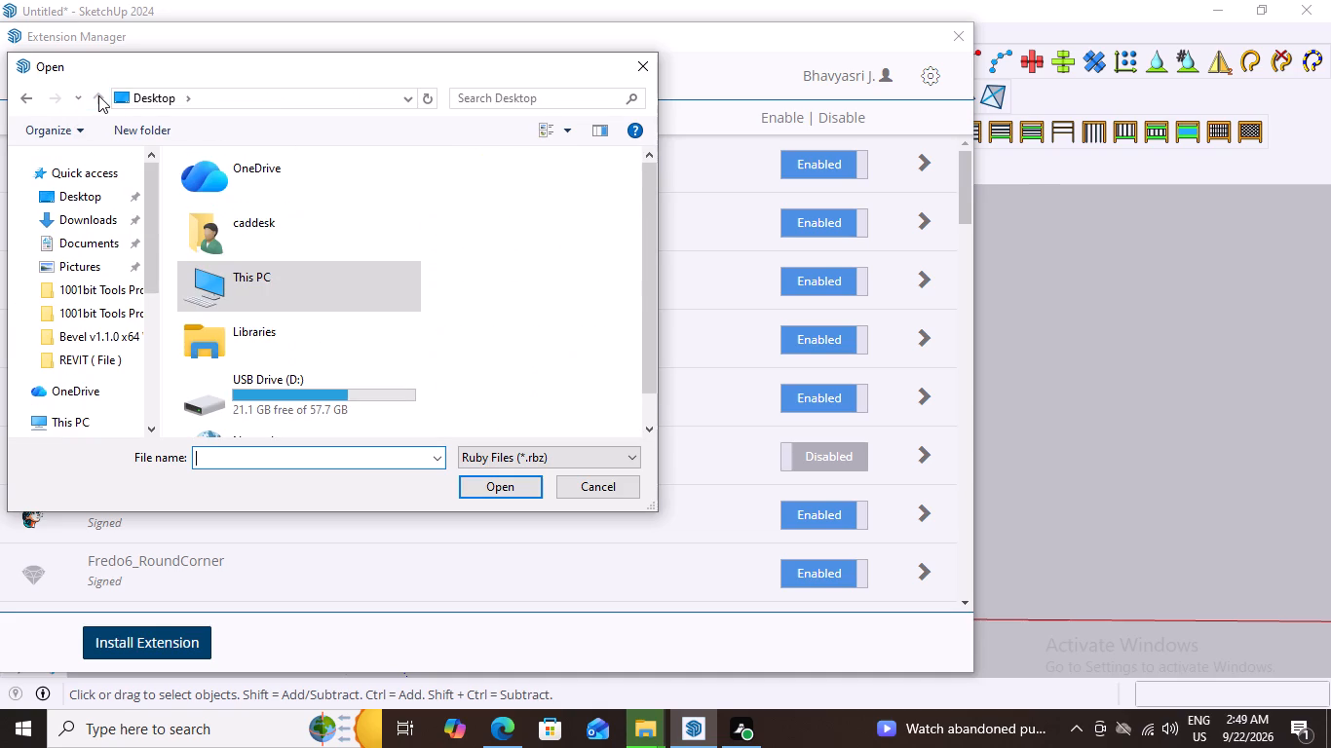
{"action": "scroll", "coordinate": [286, 398], "scroll_direction": "down", "scroll_amount": 2}
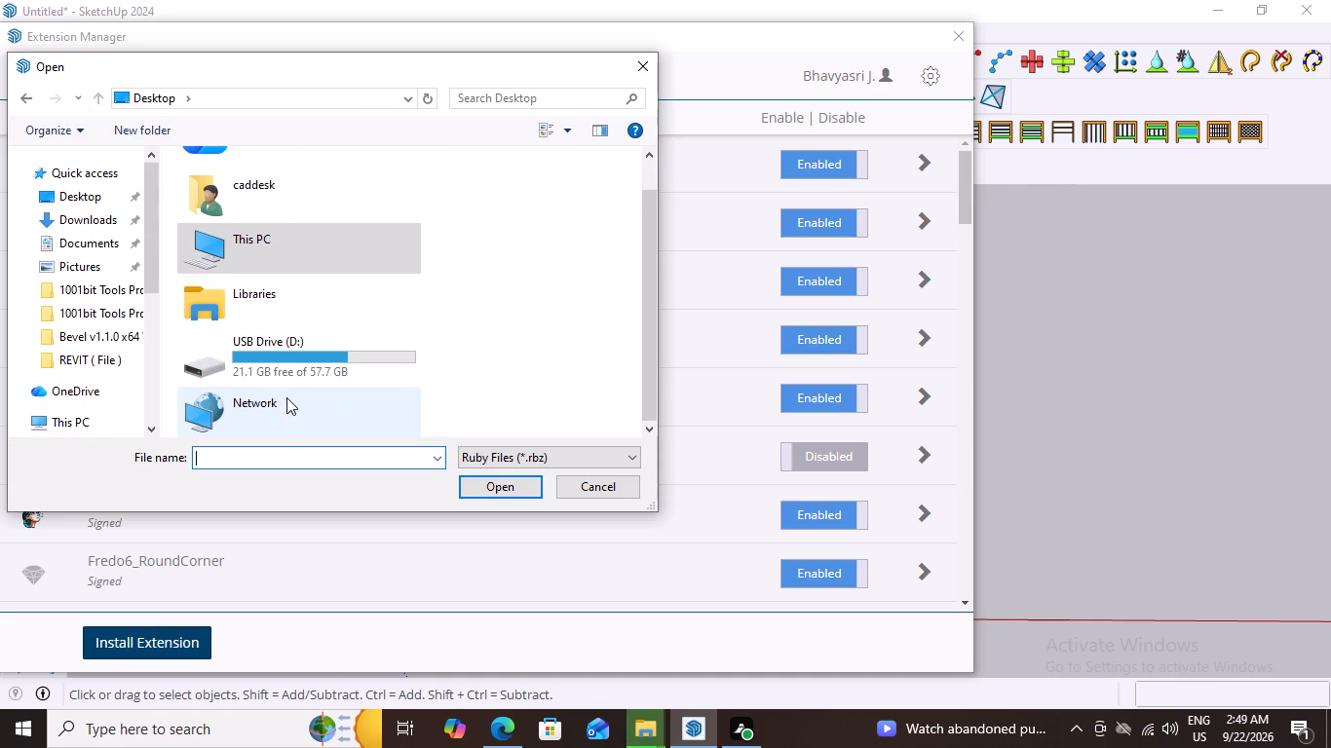
{"action": "left_click", "coordinate": [275, 237]}
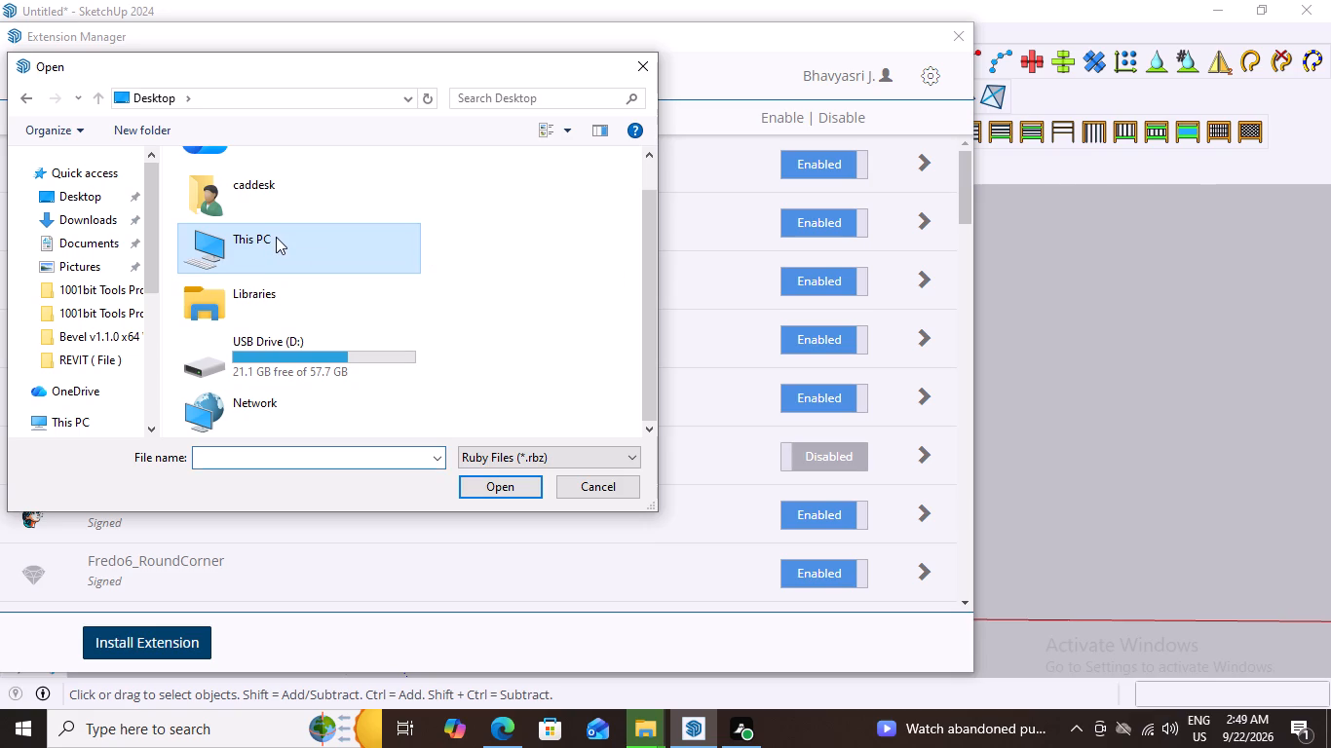
{"action": "double_click", "coordinate": [276, 239]}
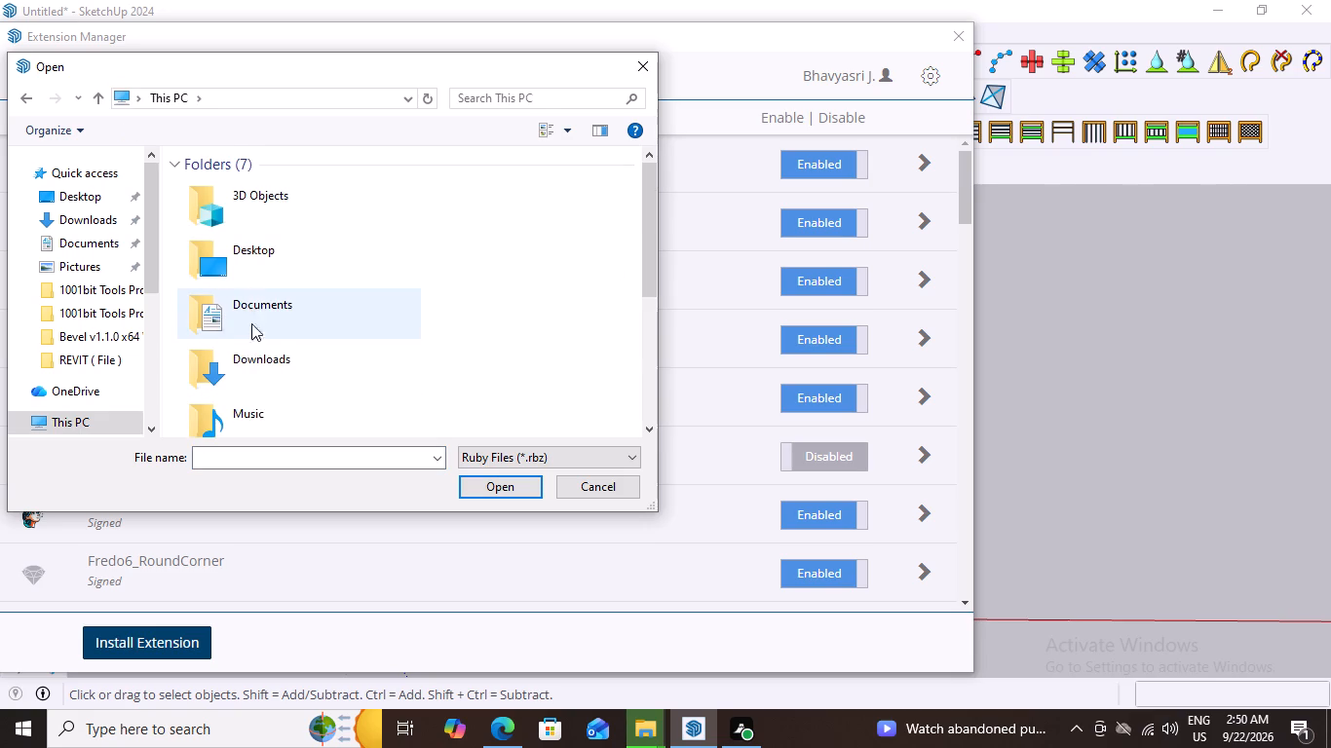
{"action": "scroll", "coordinate": [251, 279], "scroll_direction": "down", "scroll_amount": 3}
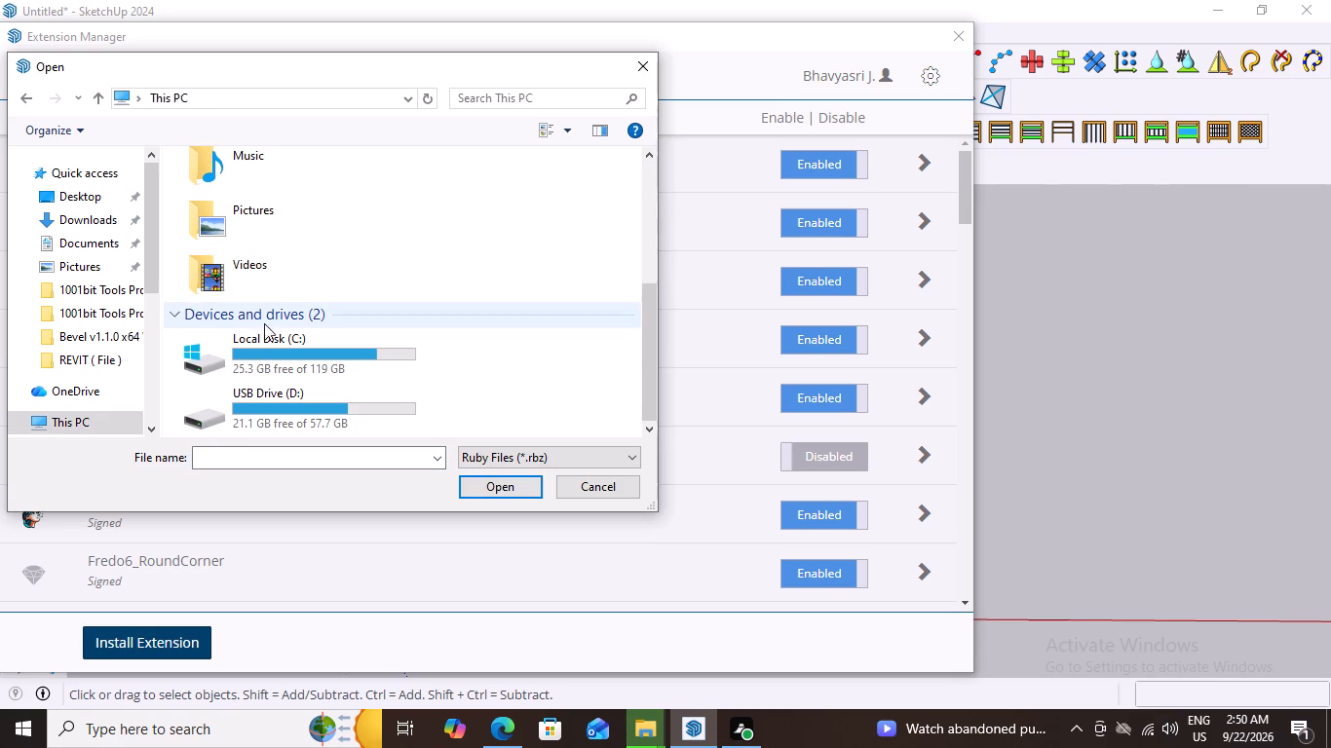
{"action": "double_click", "coordinate": [276, 352]}
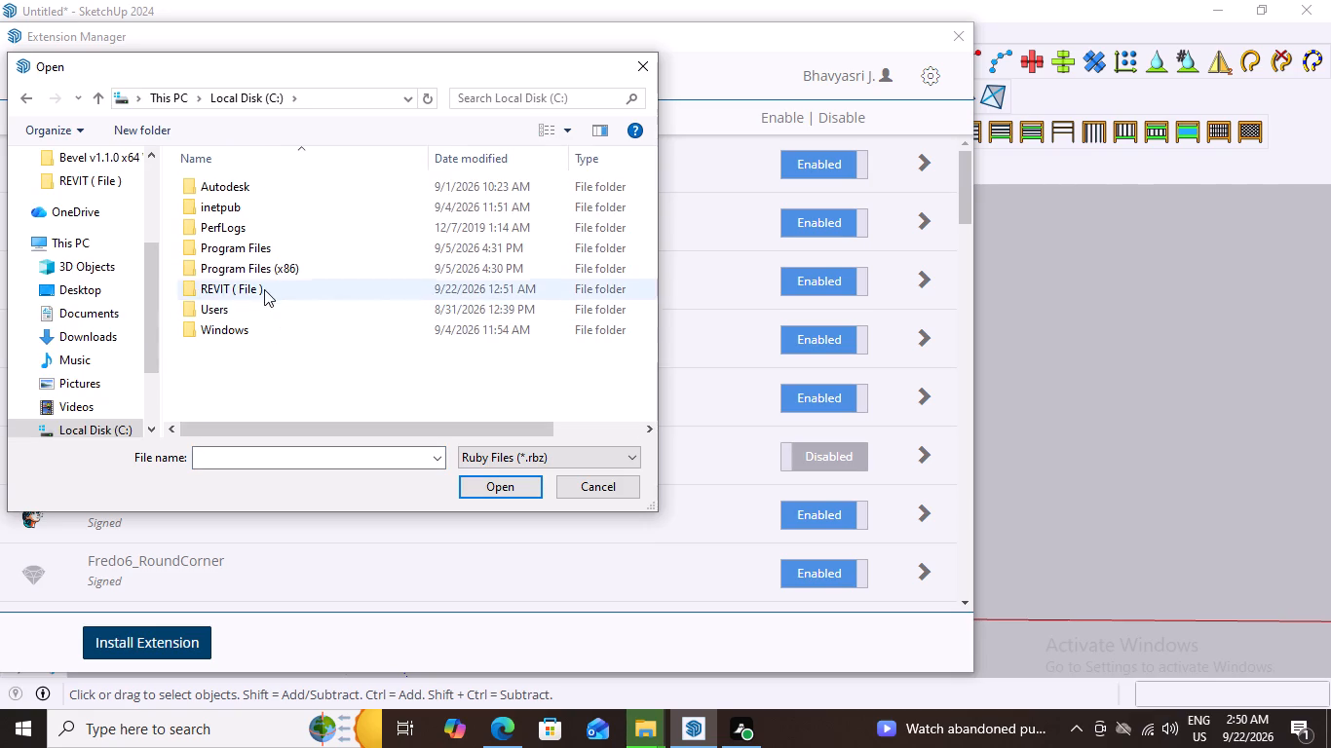
{"action": "double_click", "coordinate": [232, 310]}
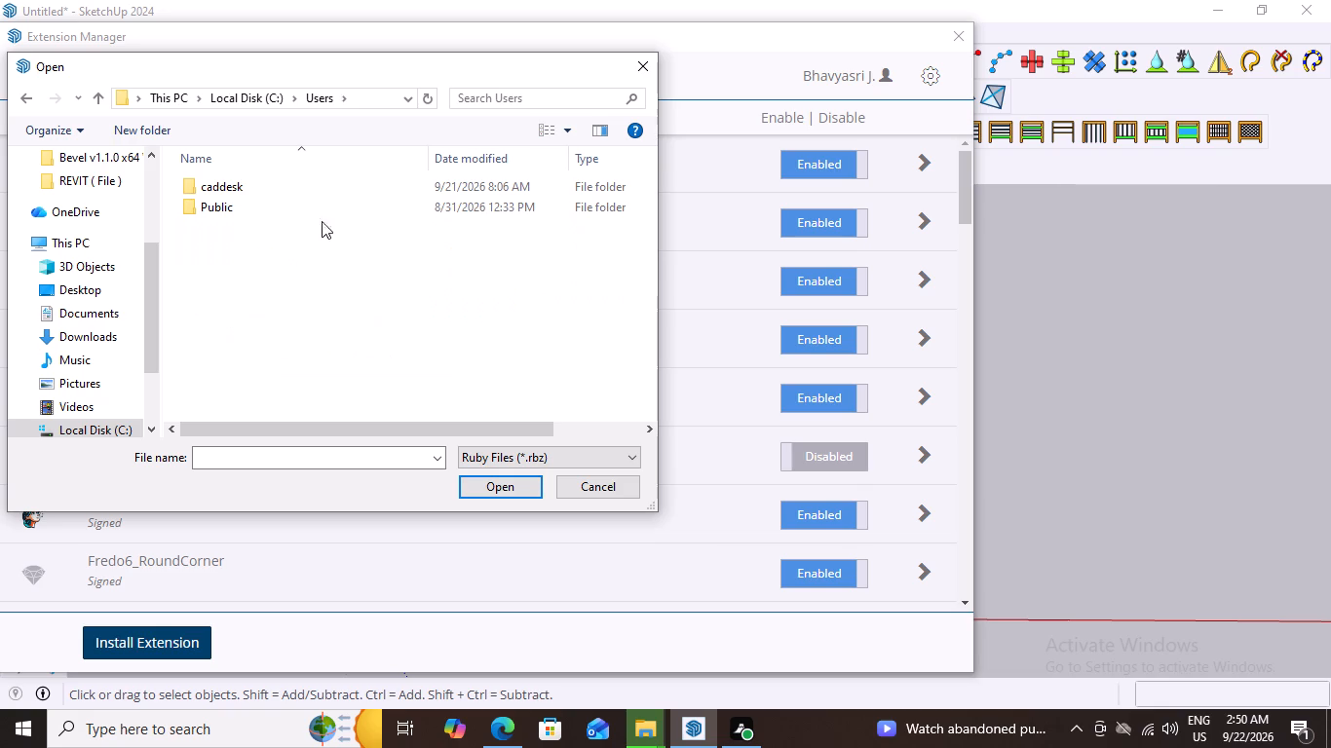
{"action": "double_click", "coordinate": [278, 185]}
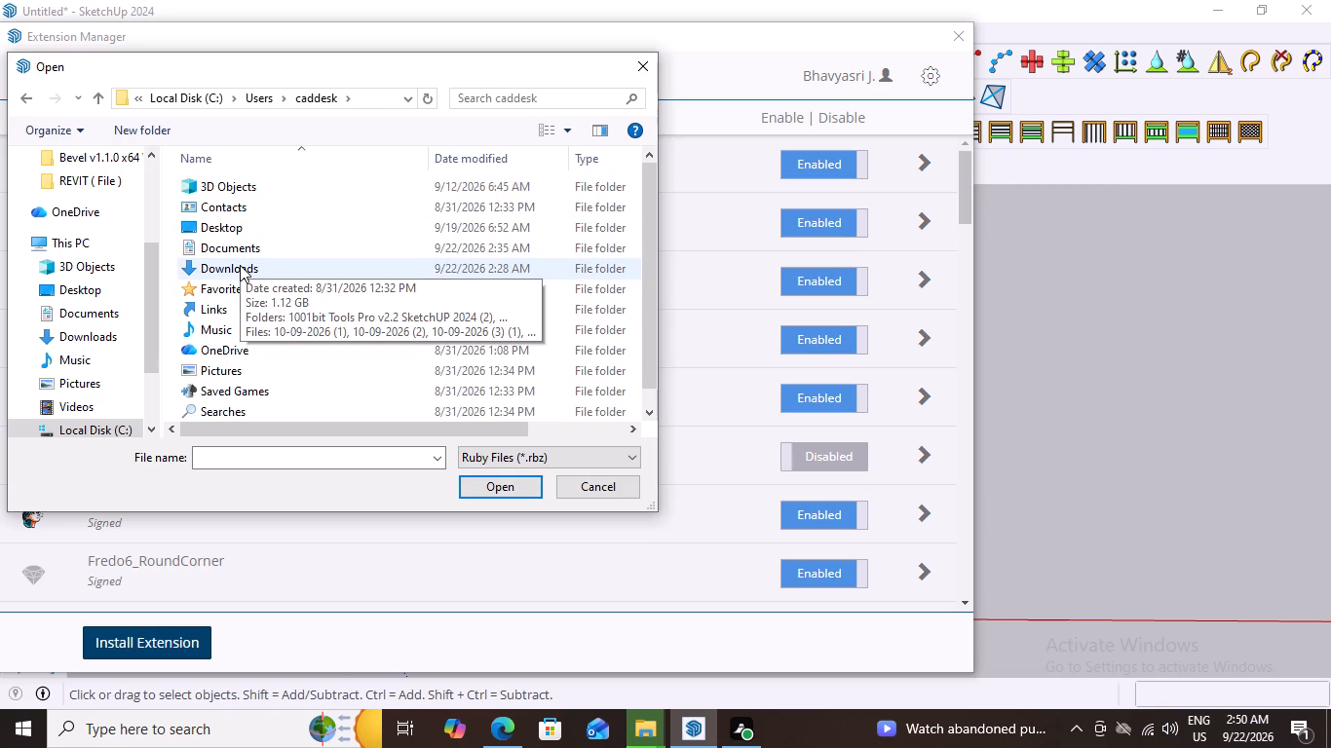
{"action": "left_click", "coordinate": [240, 265]}
{"action": "triple_click", "coordinate": [240, 265]}
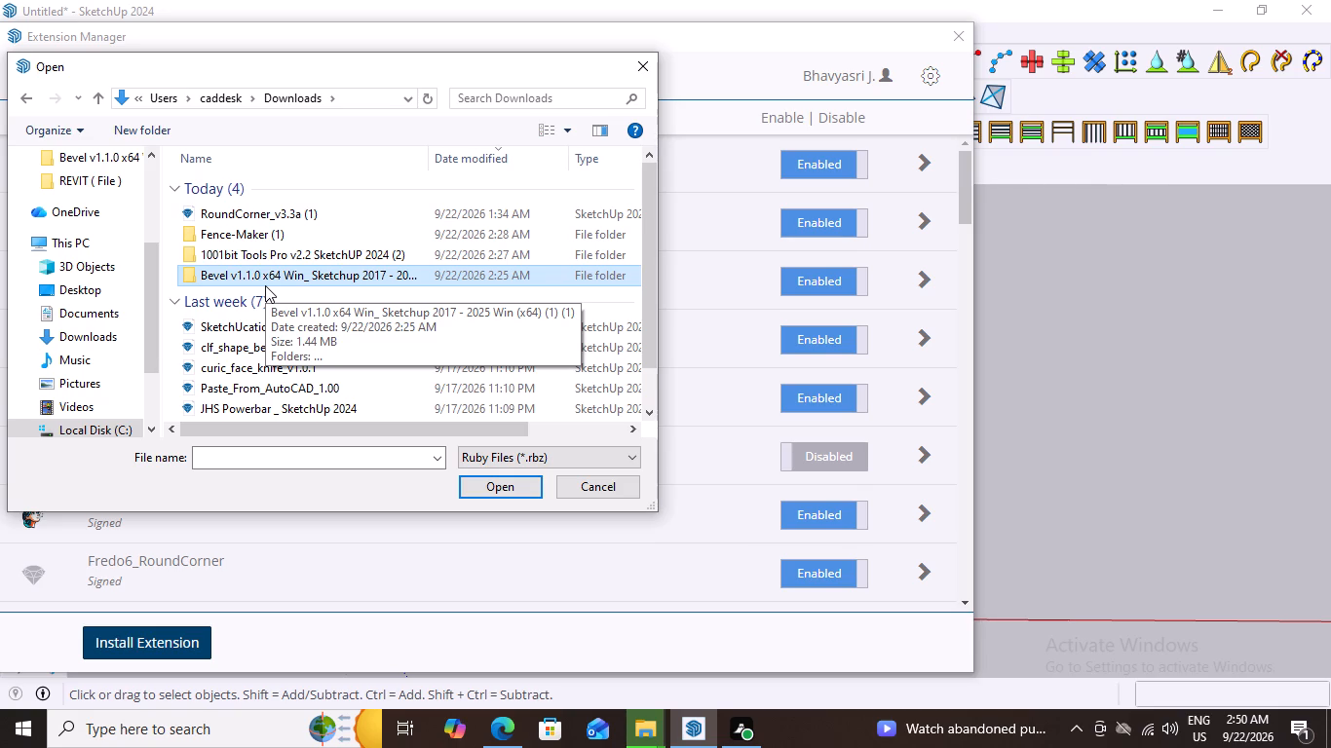
Install 1001bit_pro(v2.2) from the innermost 1001bit Tools Pro v2.2 SketchUP 2024 folder and close the Extension Manager.
{"action": "double_click", "coordinate": [189, 251]}
{"action": "double_click", "coordinate": [193, 185]}
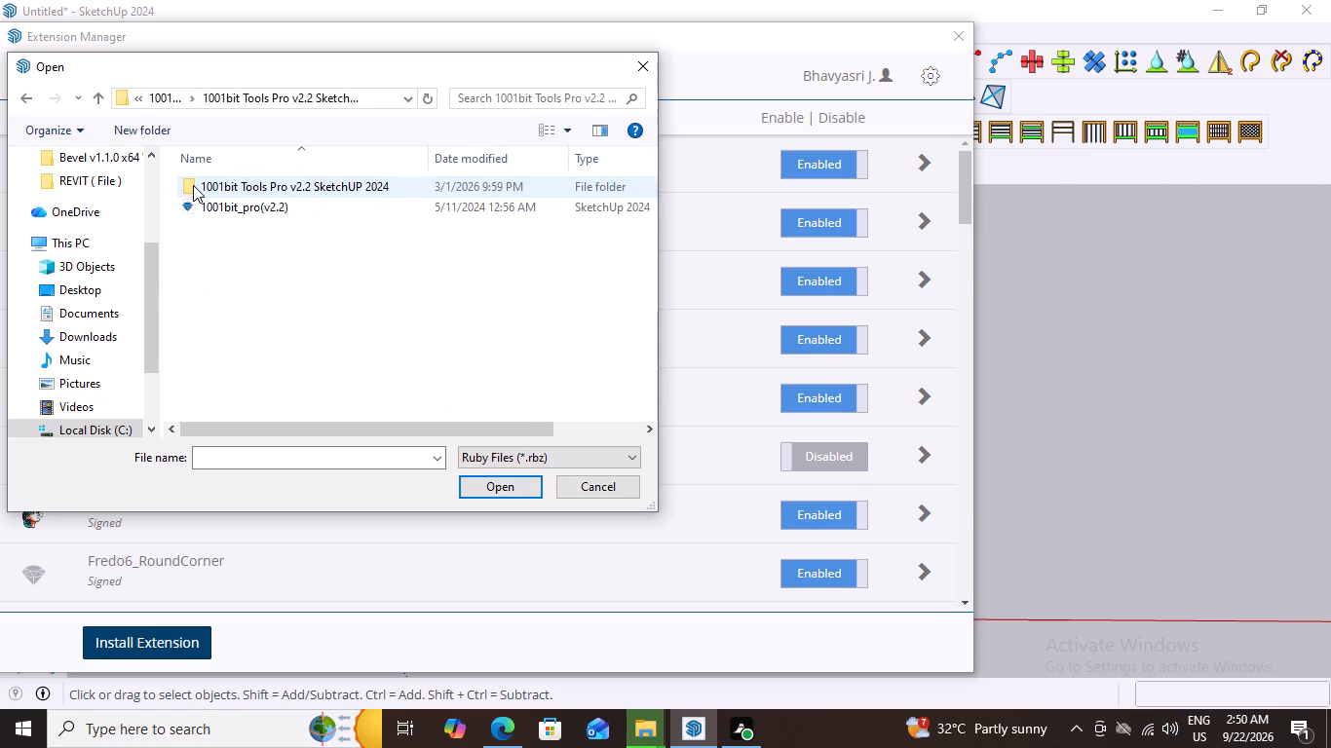
{"action": "double_click", "coordinate": [193, 184]}
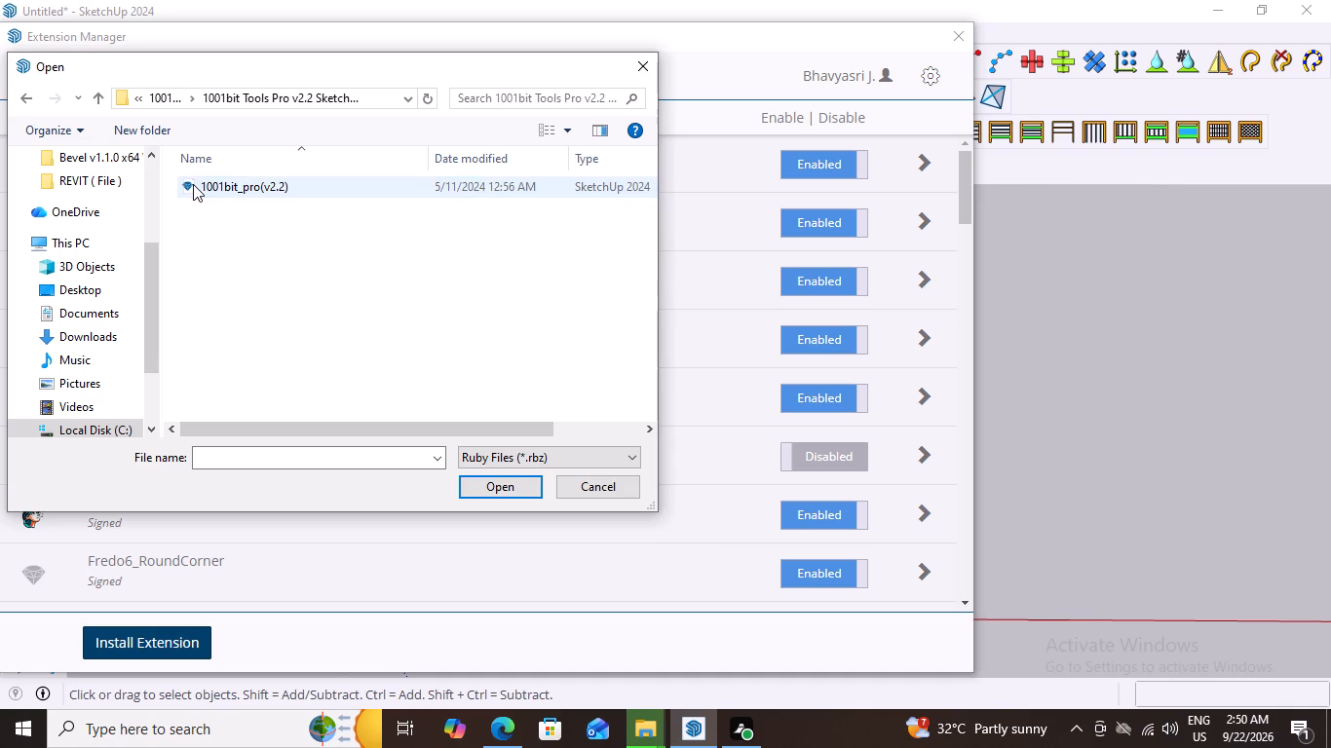
{"action": "left_click", "coordinate": [193, 184]}
{"action": "left_click", "coordinate": [193, 184]}
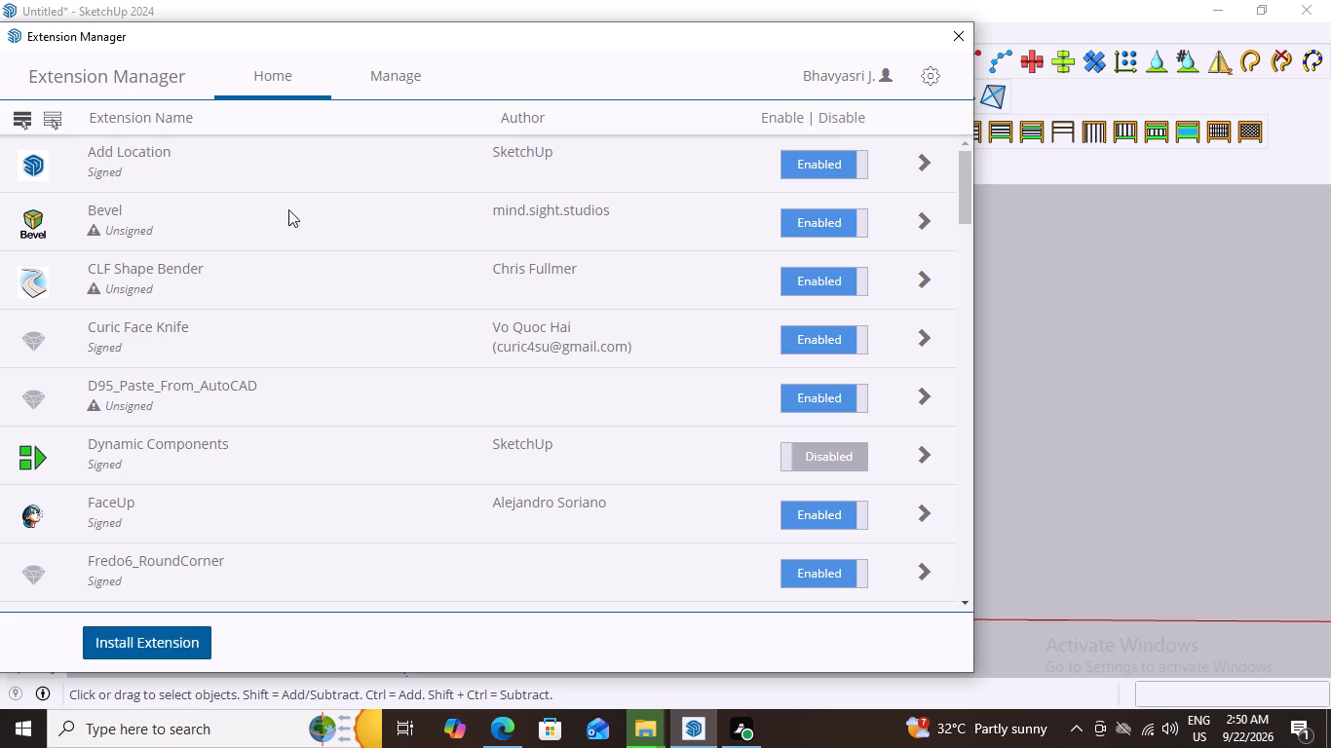
{"action": "left_click", "coordinate": [953, 32]}
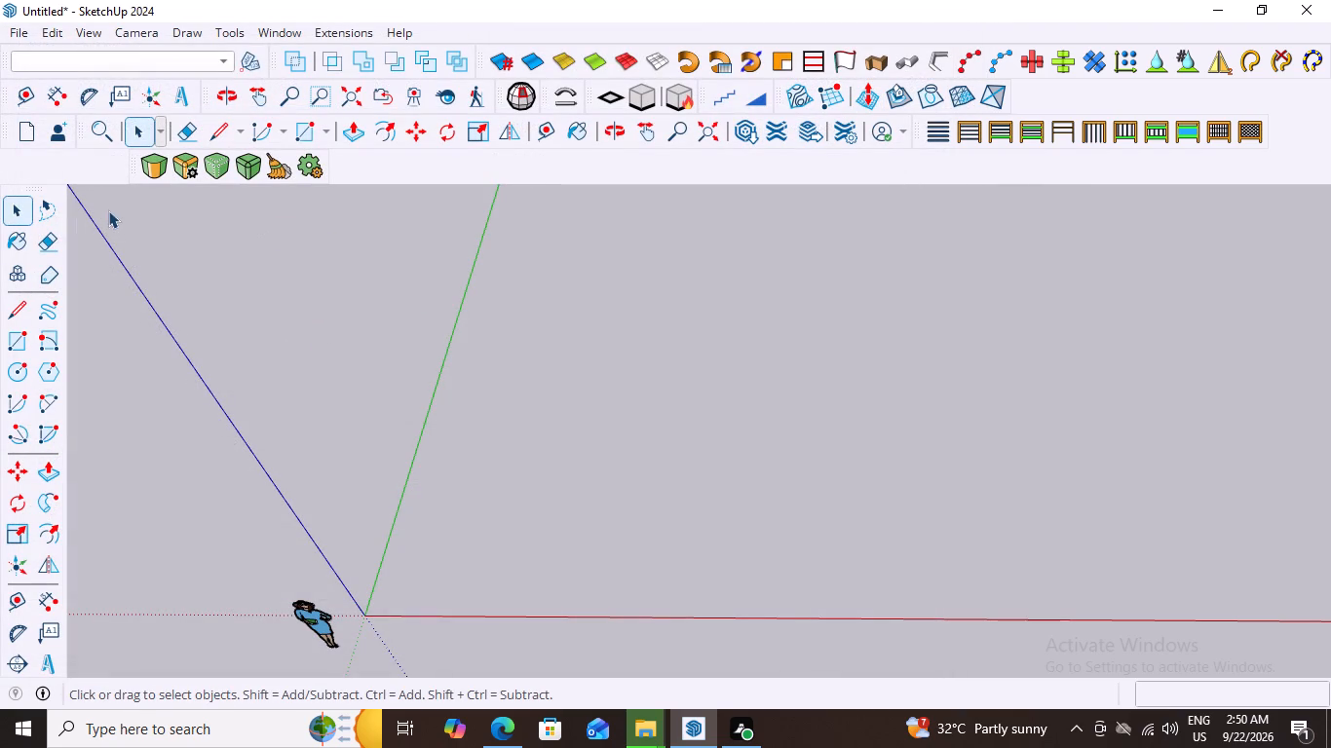
Dock the Bevel toolbar at the end of the second toolbar row, directly after the existing tools.
{"action": "left_click_drag", "start_coordinate": [133, 169], "coordinate": [217, 183]}
{"action": "left_click_drag", "start_coordinate": [361, 200], "coordinate": [1046, 103]}
{"action": "left_click", "coordinate": [1046, 102]}
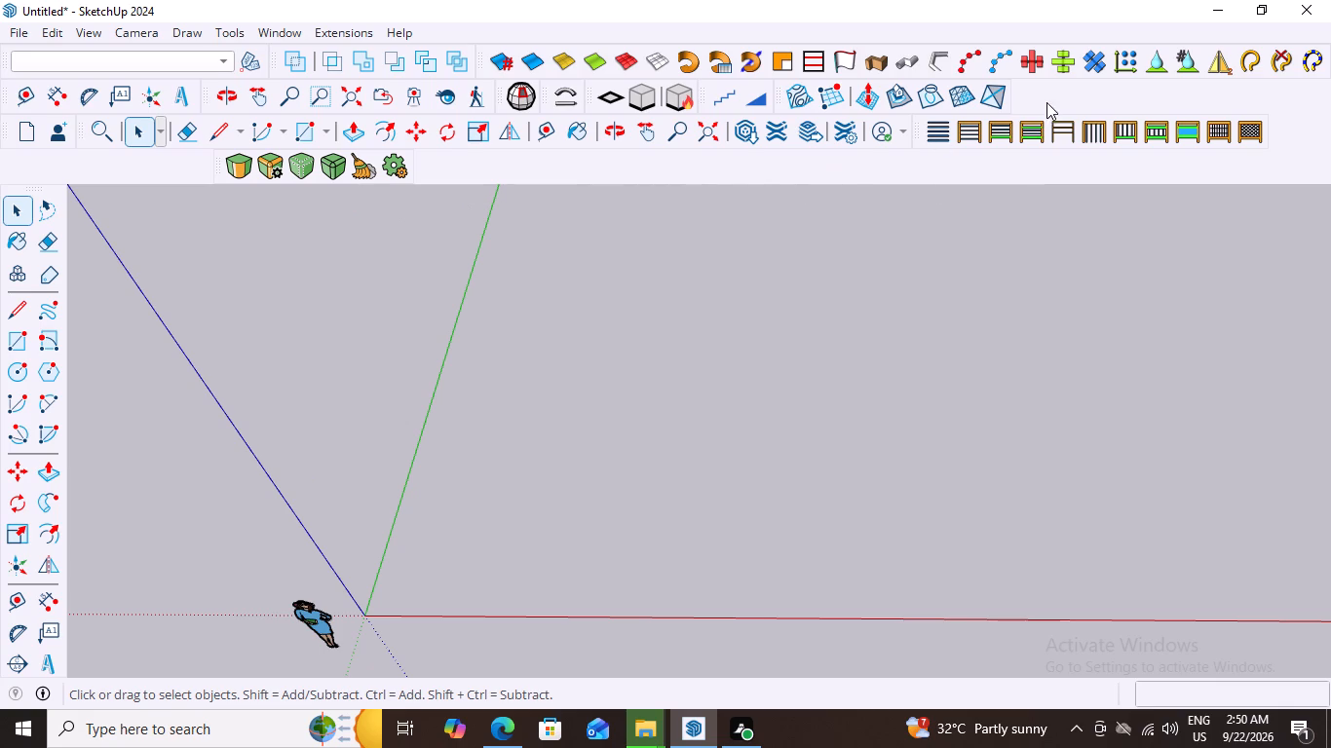
{"action": "left_click", "coordinate": [219, 168]}
{"action": "left_click_drag", "start_coordinate": [214, 179], "coordinate": [278, 193]}
{"action": "left_click_drag", "start_coordinate": [288, 194], "coordinate": [359, 207]}
{"action": "left_click_drag", "start_coordinate": [403, 210], "coordinate": [467, 206]}
{"action": "left_click_drag", "start_coordinate": [216, 171], "coordinate": [271, 166]}
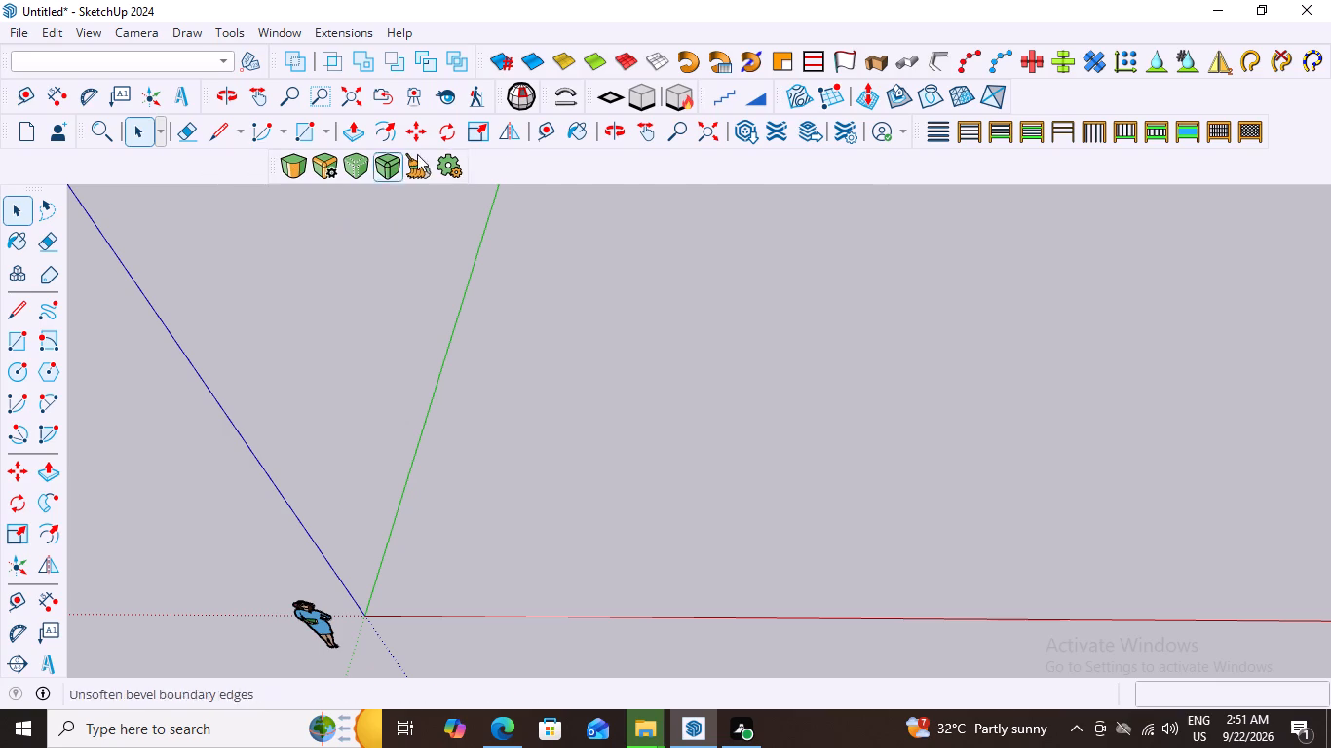
{"action": "left_click_drag", "start_coordinate": [417, 154], "coordinate": [702, 131]}
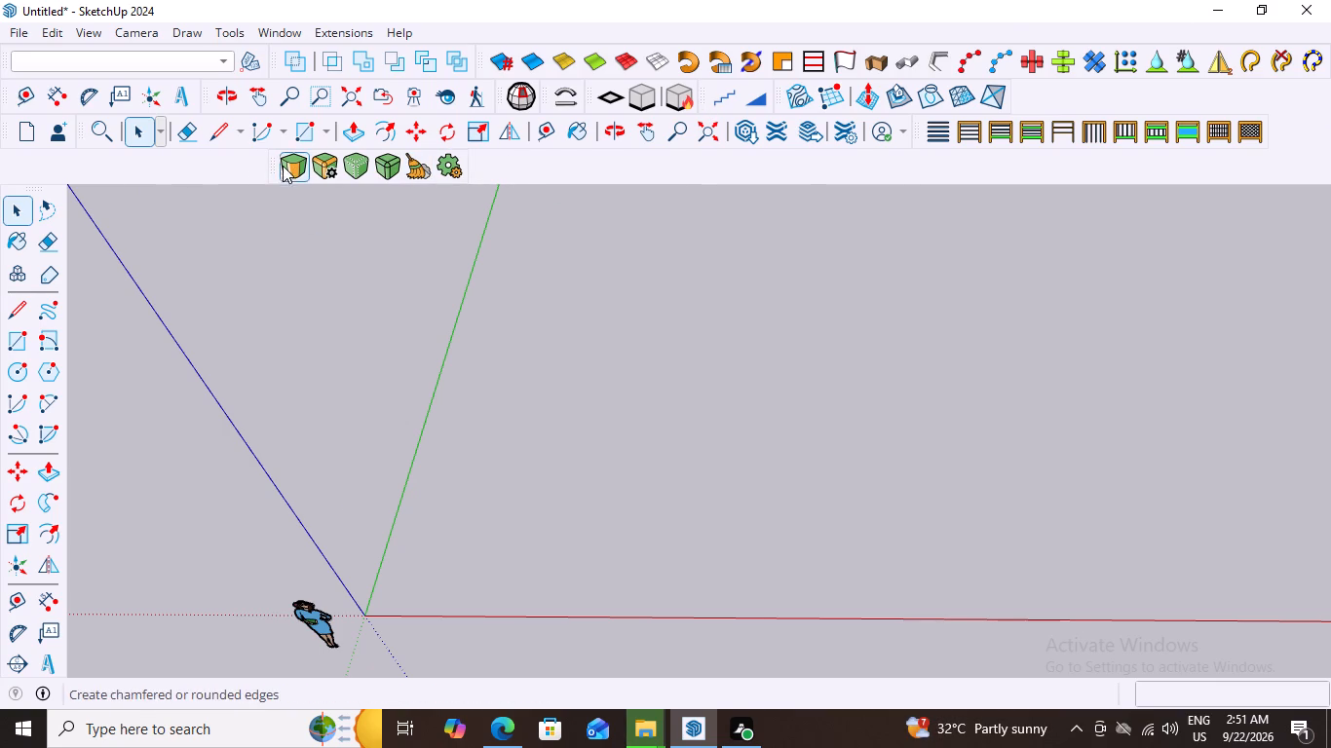
{"action": "left_click_drag", "start_coordinate": [267, 172], "coordinate": [392, 147]}
{"action": "left_click_drag", "start_coordinate": [411, 142], "coordinate": [510, 123]}
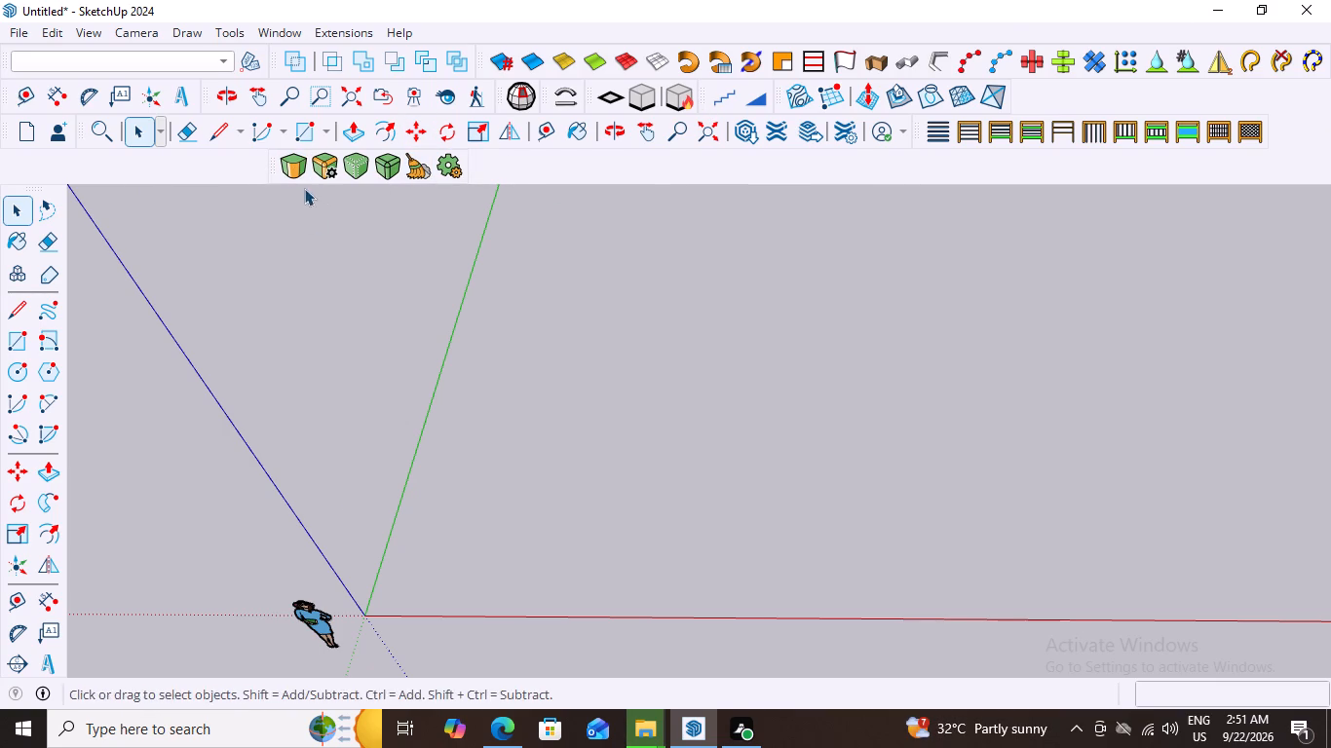
{"action": "left_click_drag", "start_coordinate": [276, 178], "coordinate": [1037, 93]}
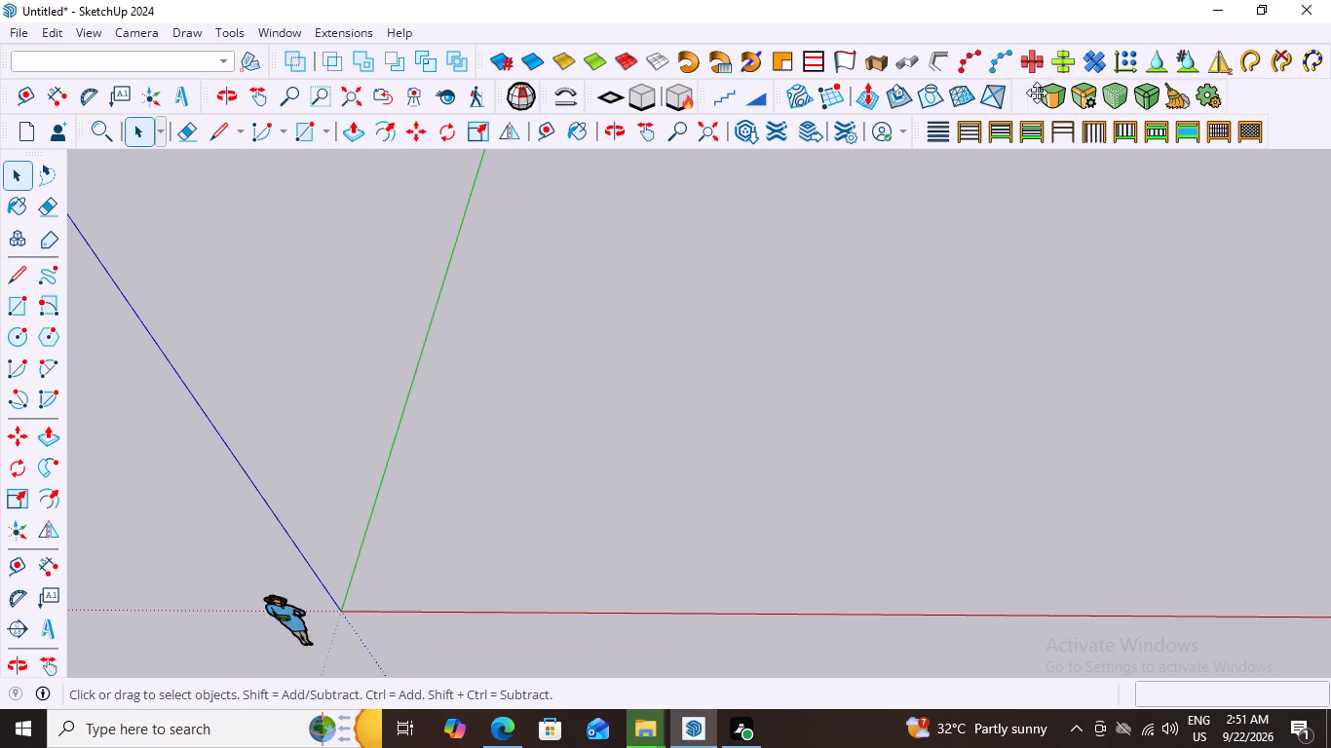
{"action": "left_click_drag", "start_coordinate": [1037, 93], "coordinate": [1008, 99]}
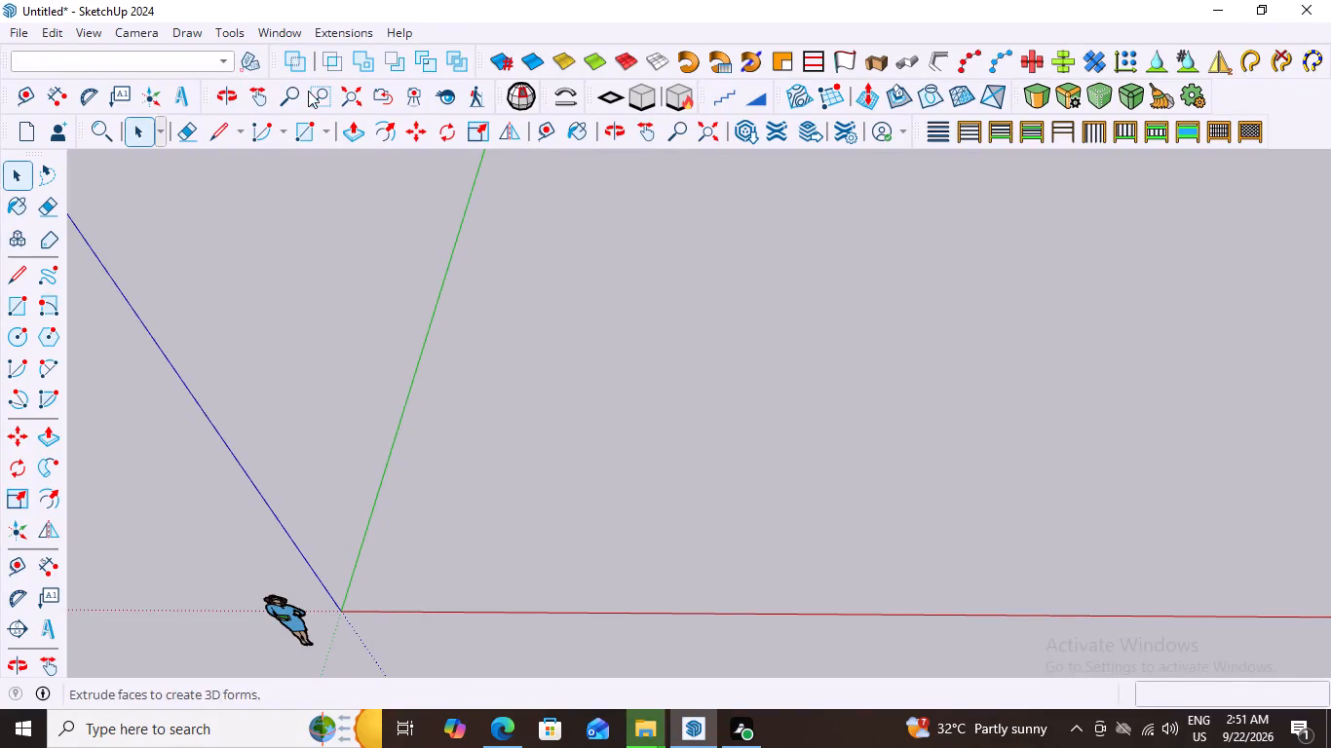
Open the Extension Manager, start an extension installation and browse through Local Disk (C:), Users and caddesk to the Downloads folder.
{"action": "left_click", "coordinate": [337, 28]}
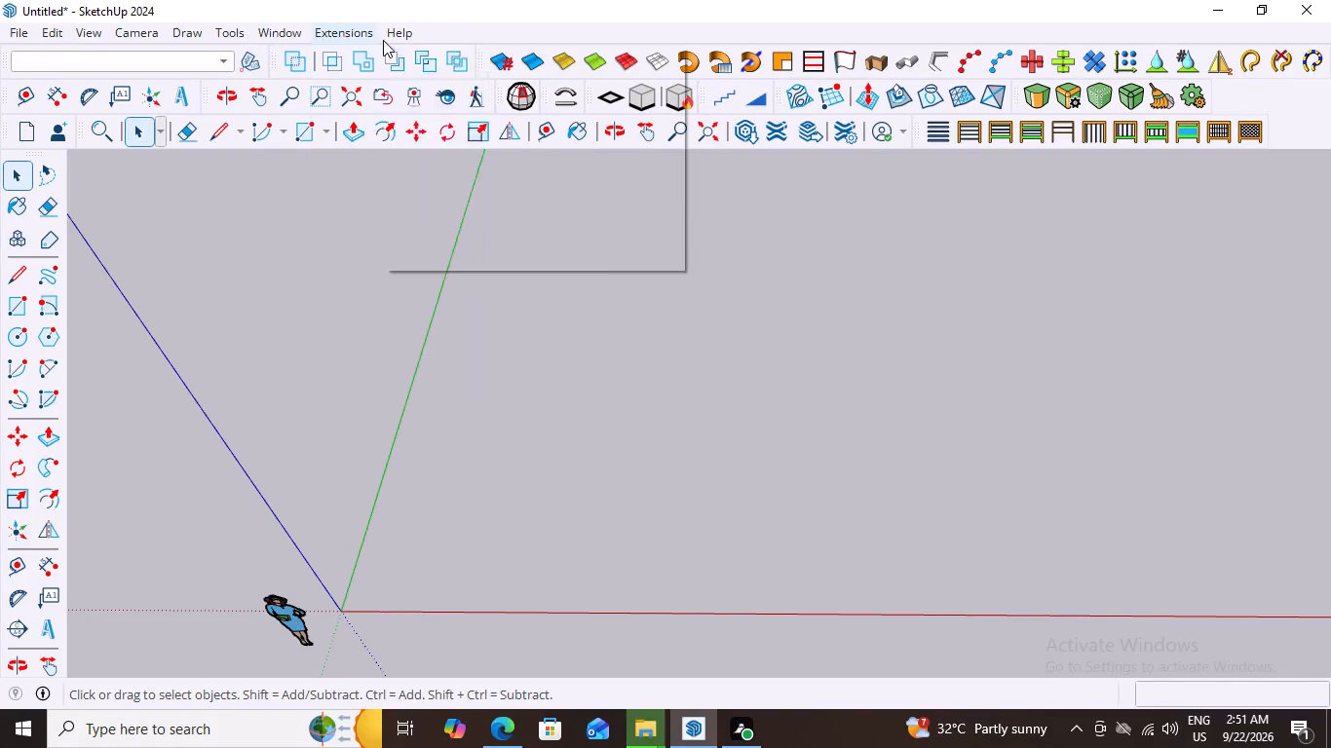
{"action": "left_click", "coordinate": [374, 79]}
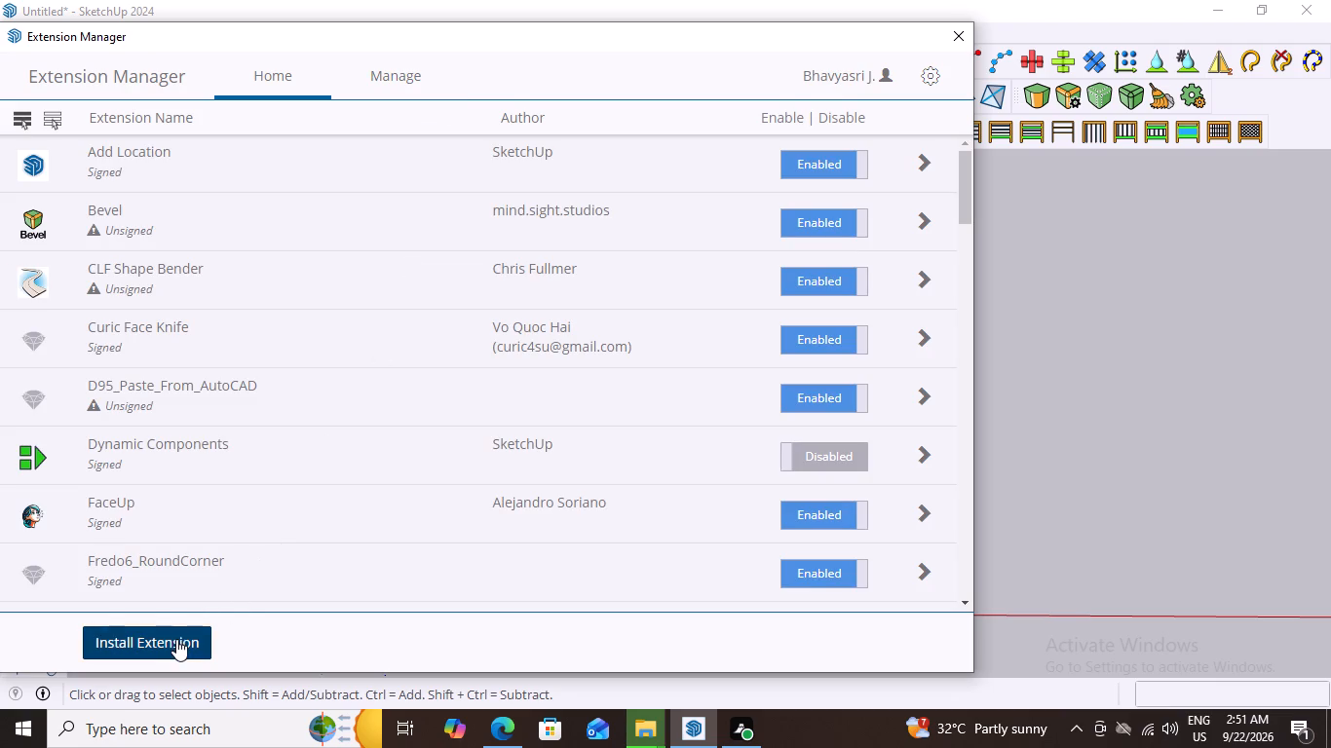
{"action": "left_click", "coordinate": [176, 639]}
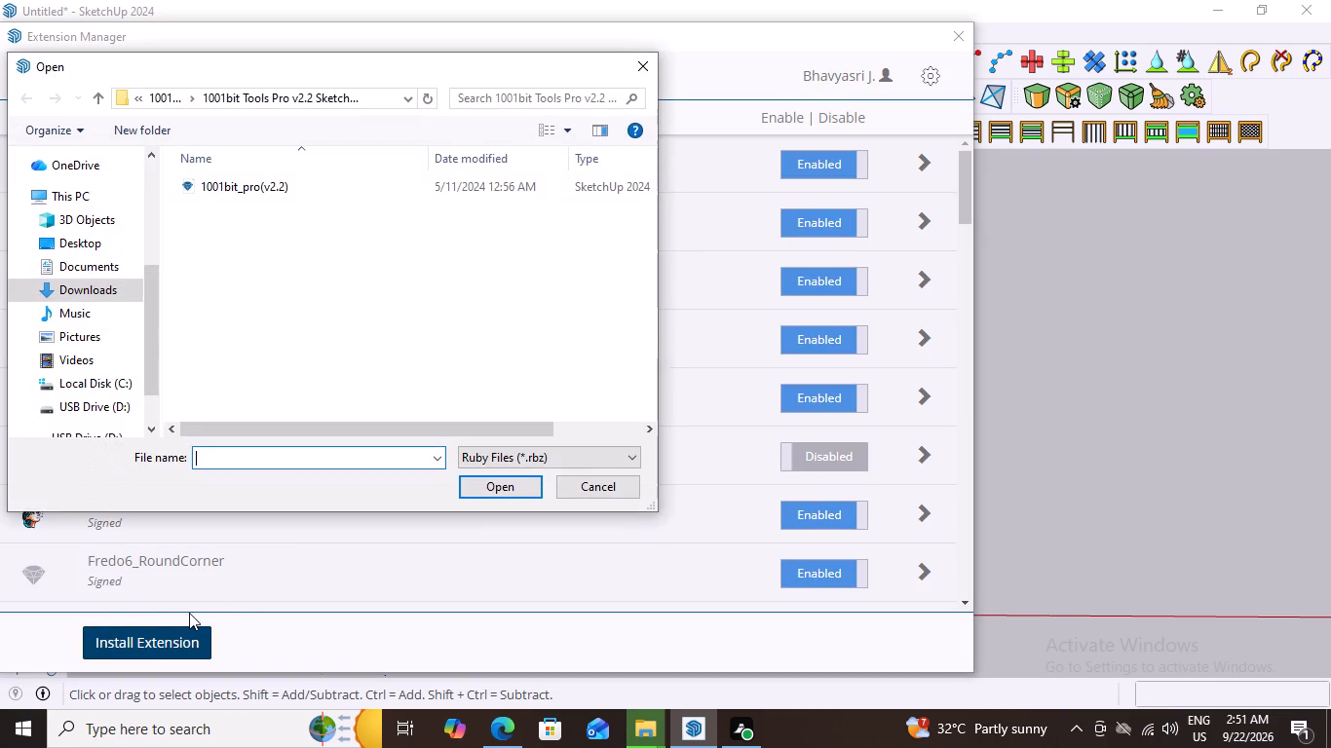
{"action": "left_click", "coordinate": [82, 382]}
{"action": "double_click", "coordinate": [214, 306]}
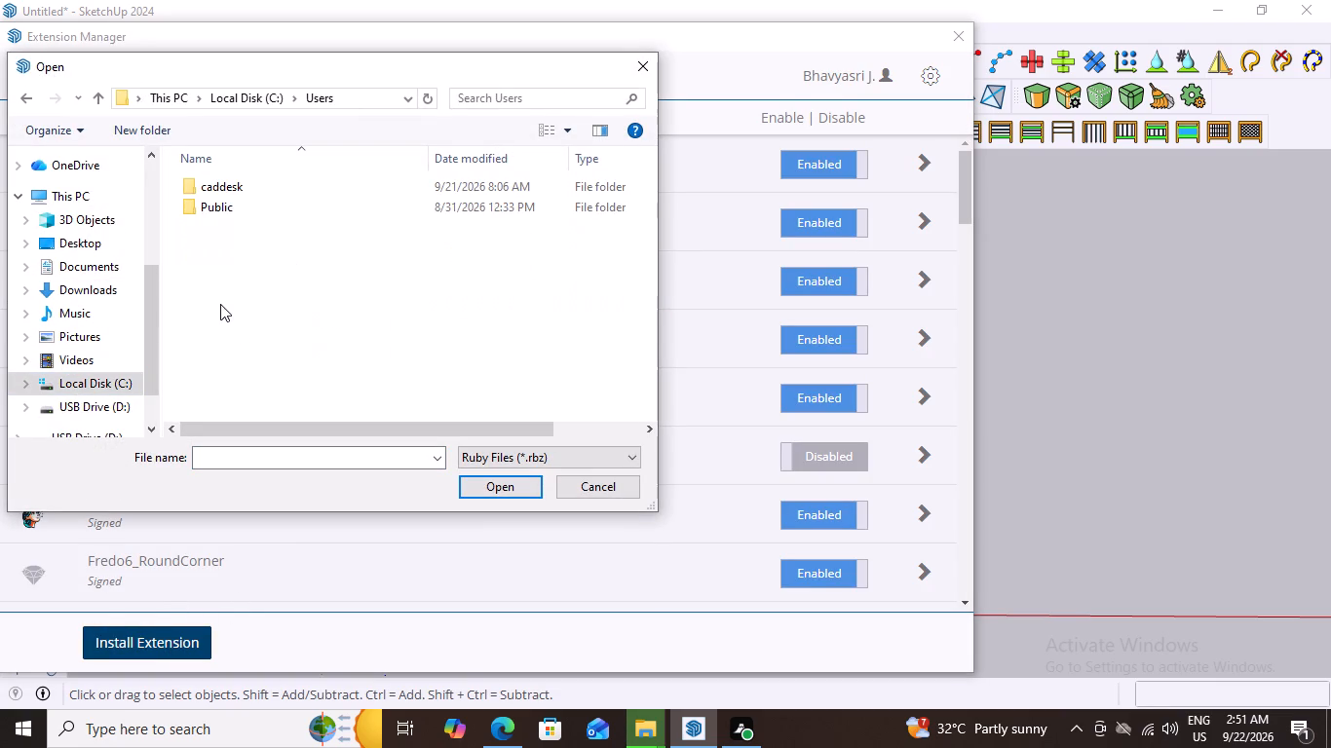
{"action": "double_click", "coordinate": [218, 184]}
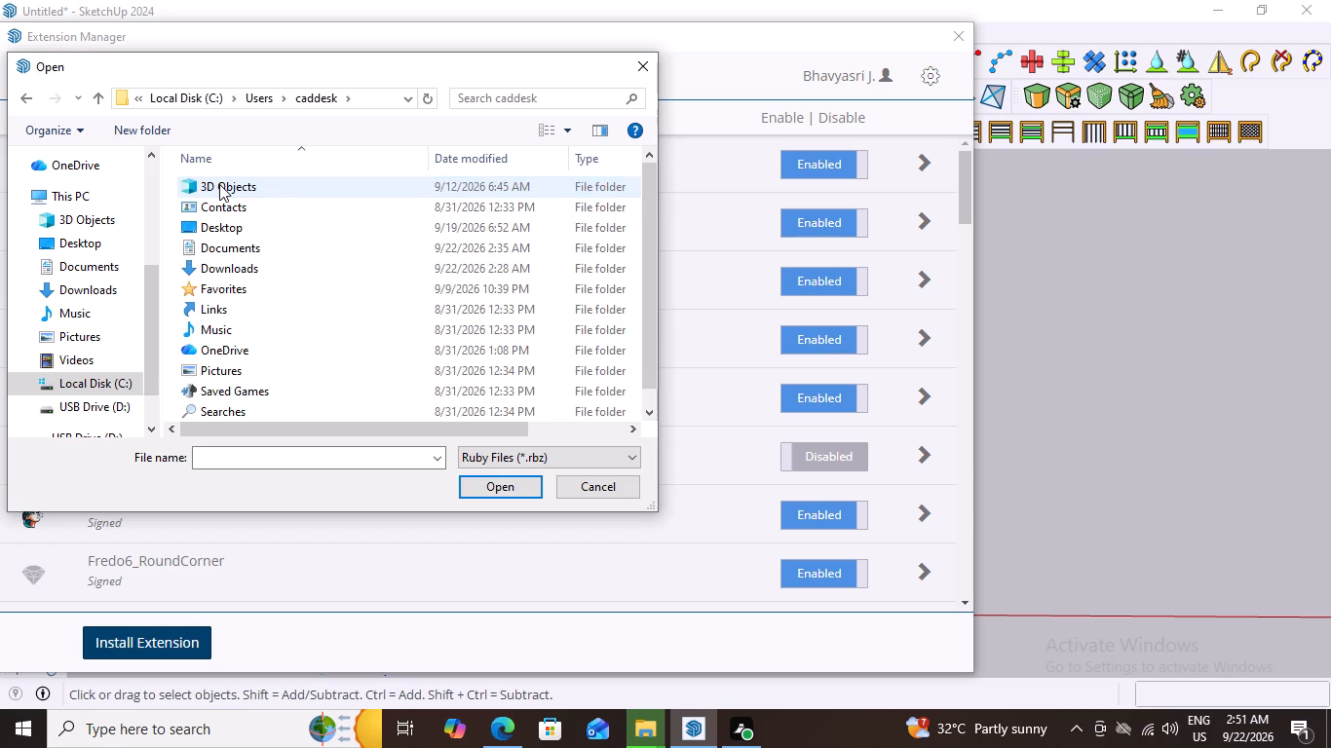
{"action": "left_click", "coordinate": [243, 265]}
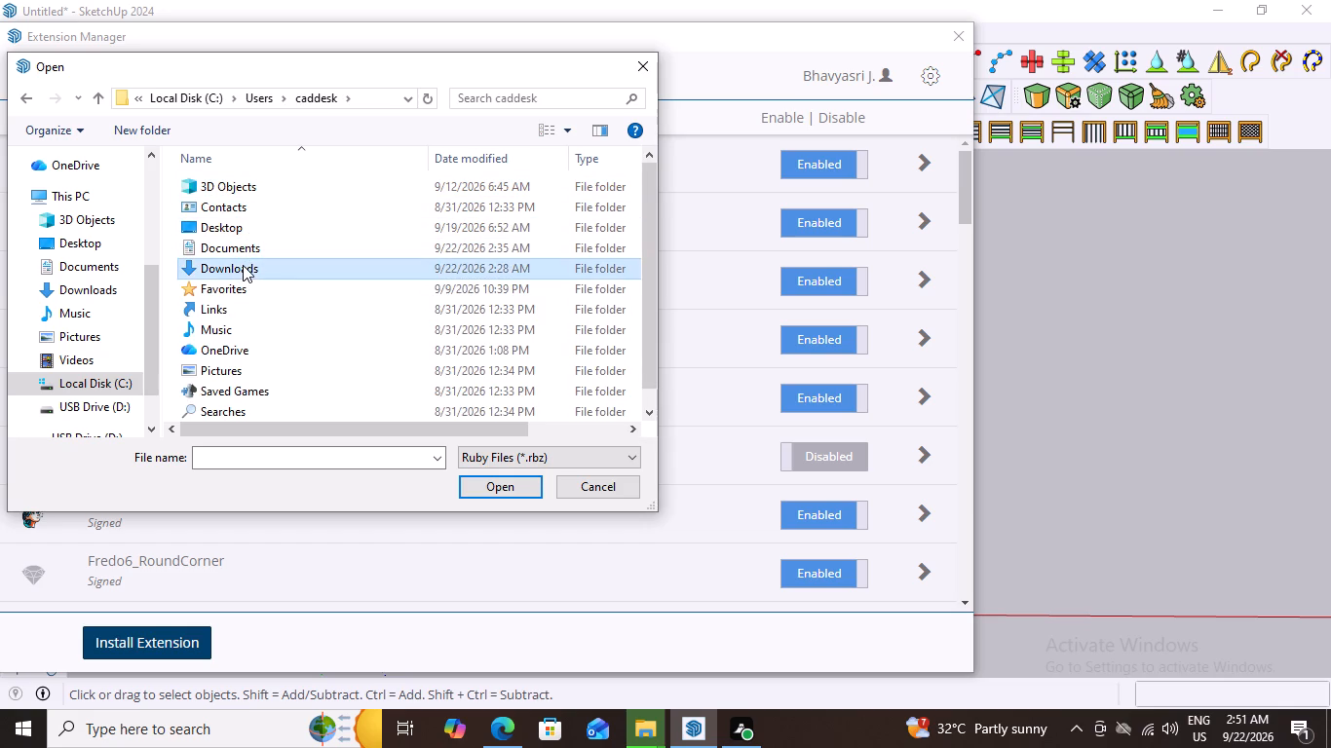
{"action": "double_click", "coordinate": [243, 265]}
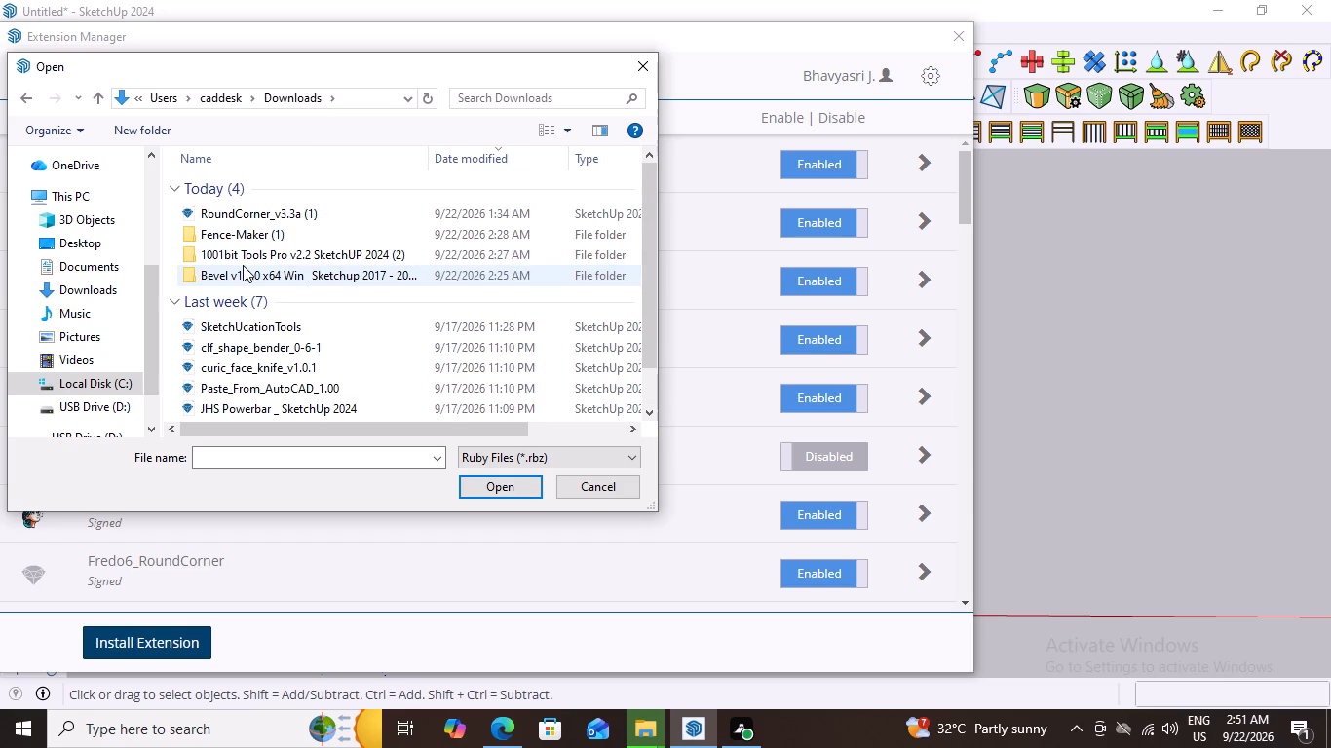
Install 1001bit_pro(v2.2) again from the innermost folder inside 1001bit Tools Pro v2.2 SketchUP 2024 (2), and close the Extension Manager after checking its list.
{"action": "double_click", "coordinate": [185, 253]}
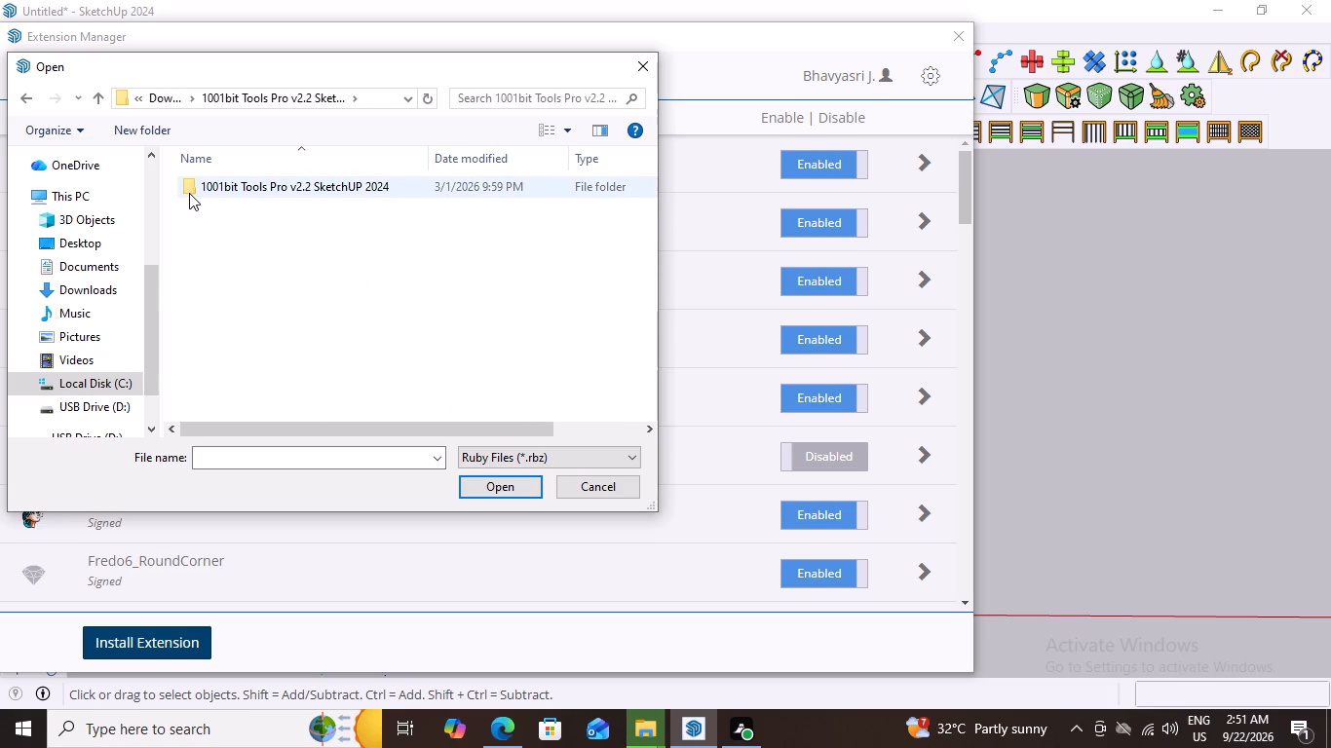
{"action": "left_click", "coordinate": [188, 186]}
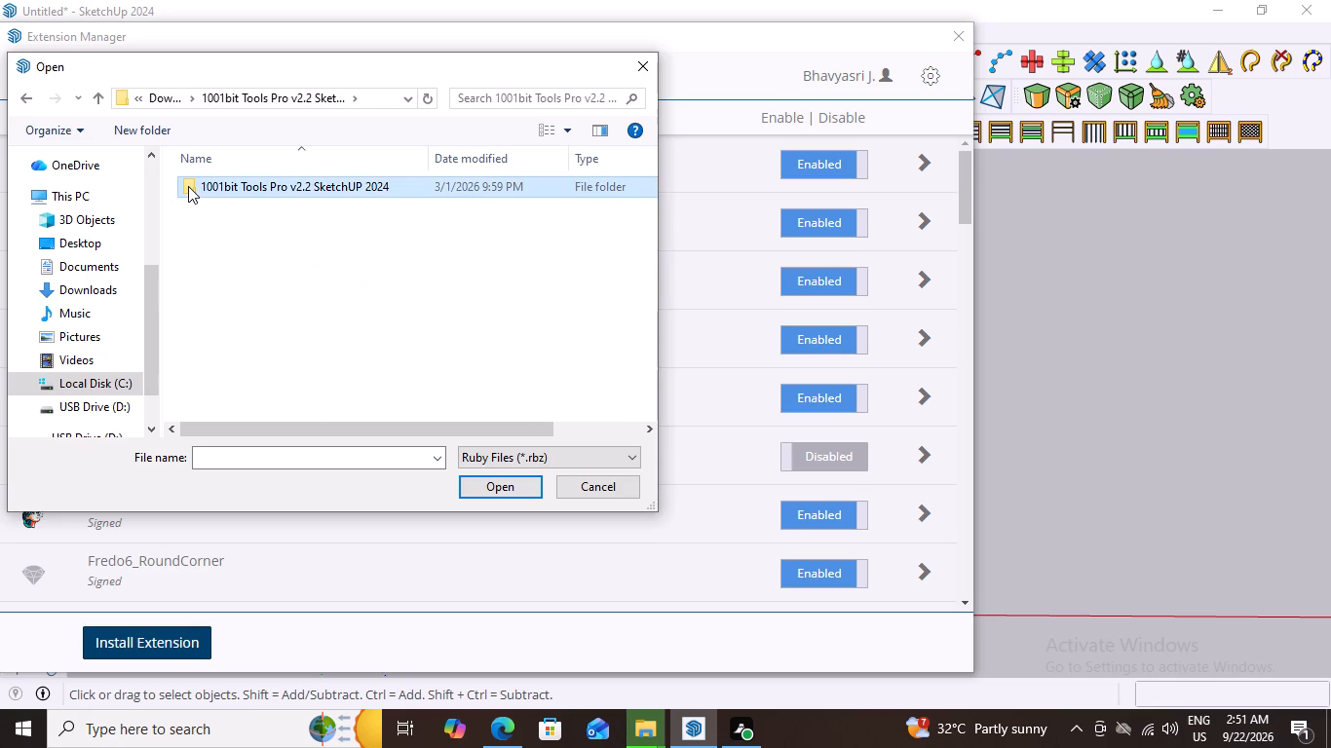
{"action": "double_click", "coordinate": [188, 186]}
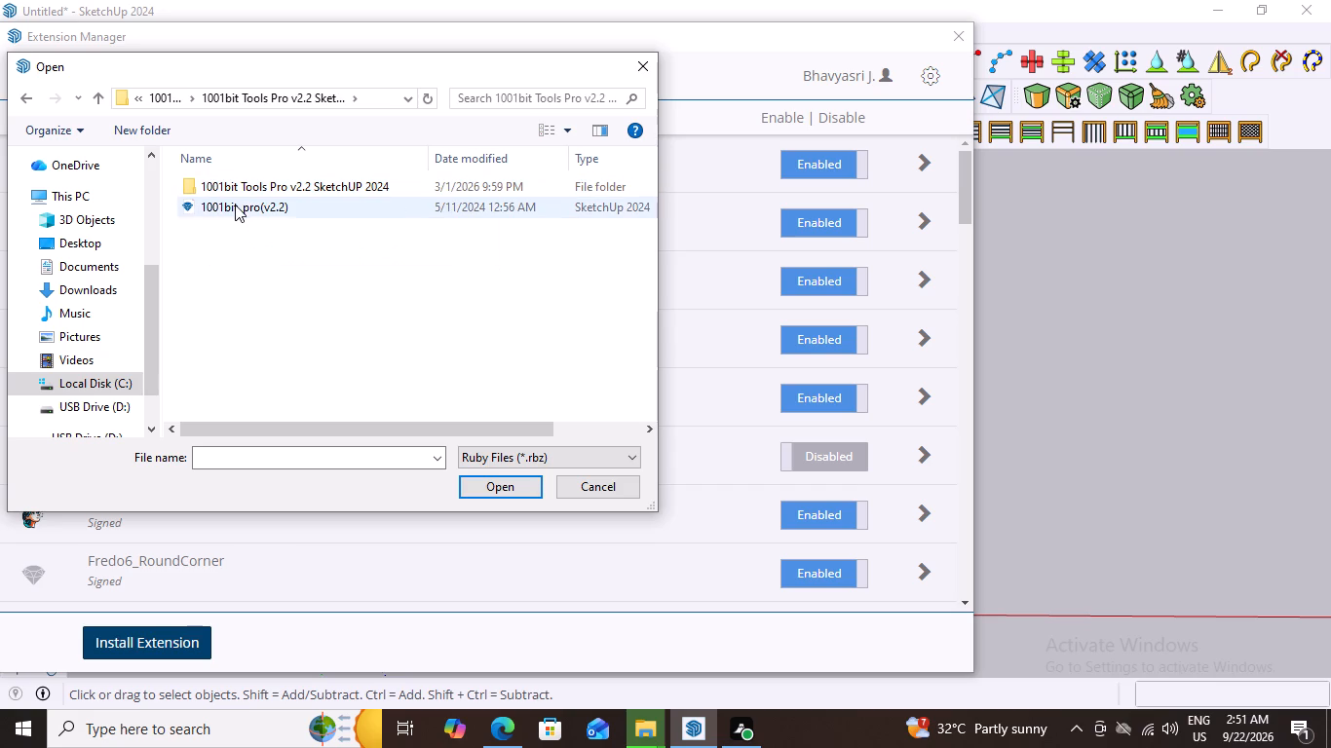
{"action": "scroll", "coordinate": [235, 205], "scroll_direction": "up", "scroll_amount": 3}
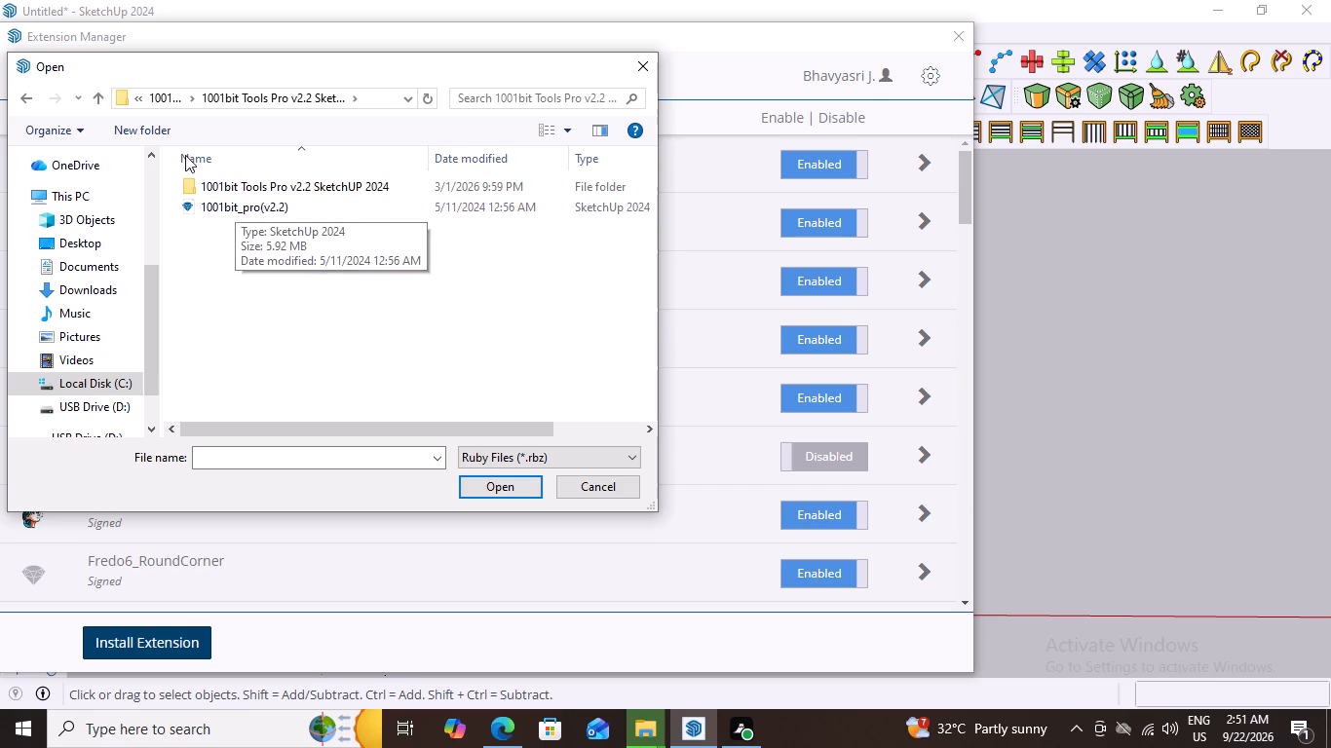
{"action": "left_click", "coordinate": [95, 96]}
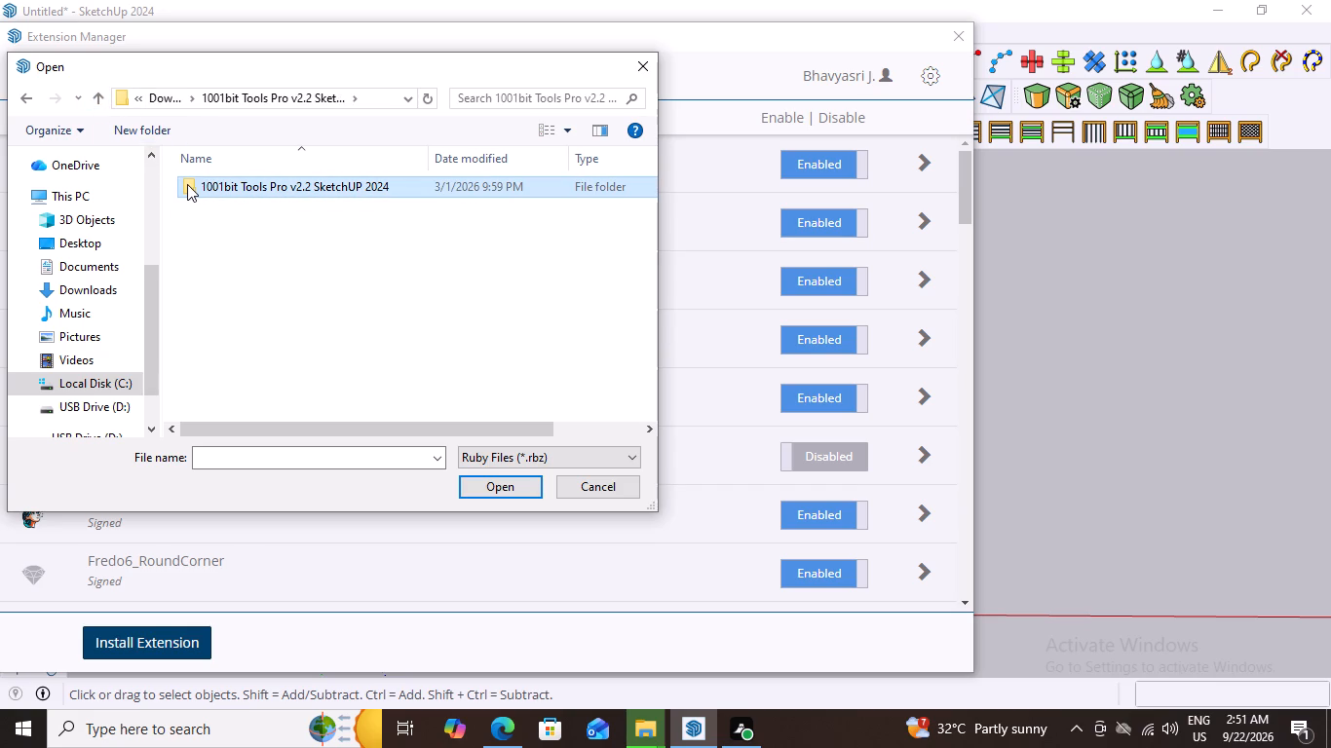
{"action": "double_click", "coordinate": [187, 184]}
{"action": "left_click", "coordinate": [188, 184]}
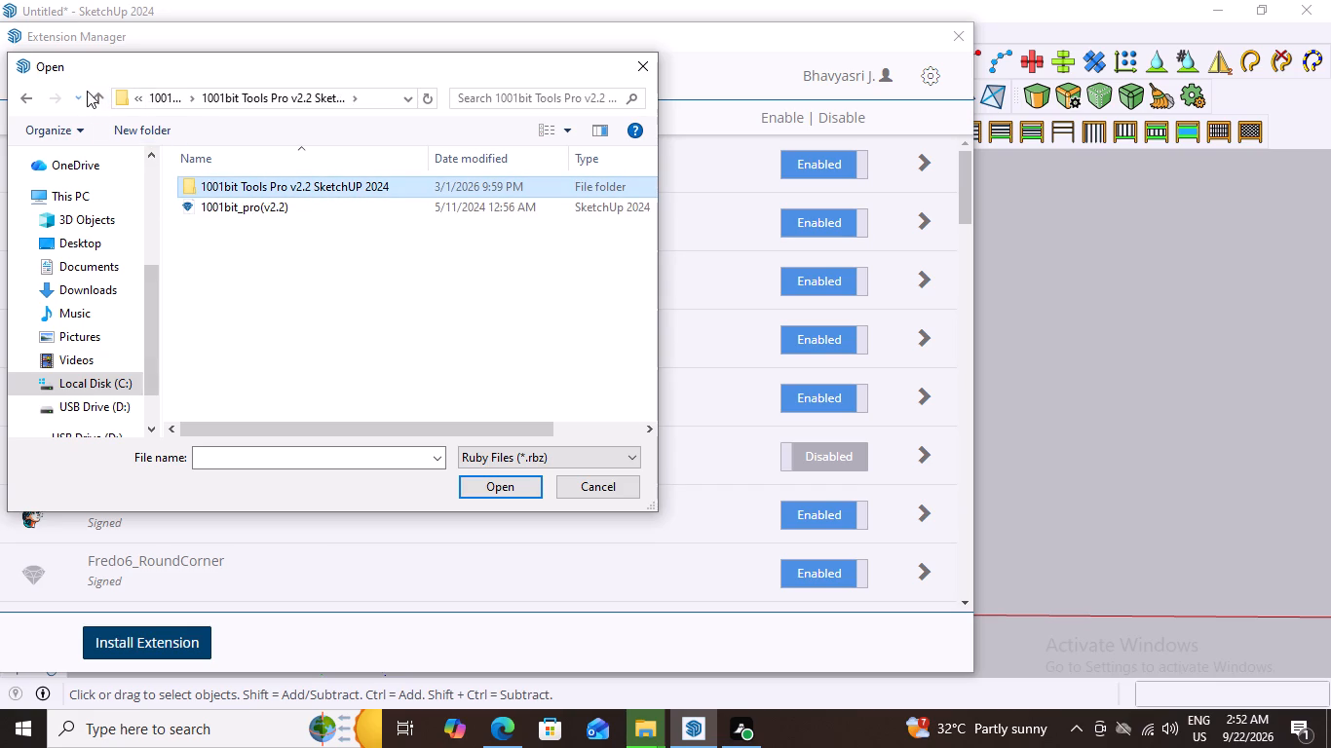
{"action": "left_click", "coordinate": [92, 93]}
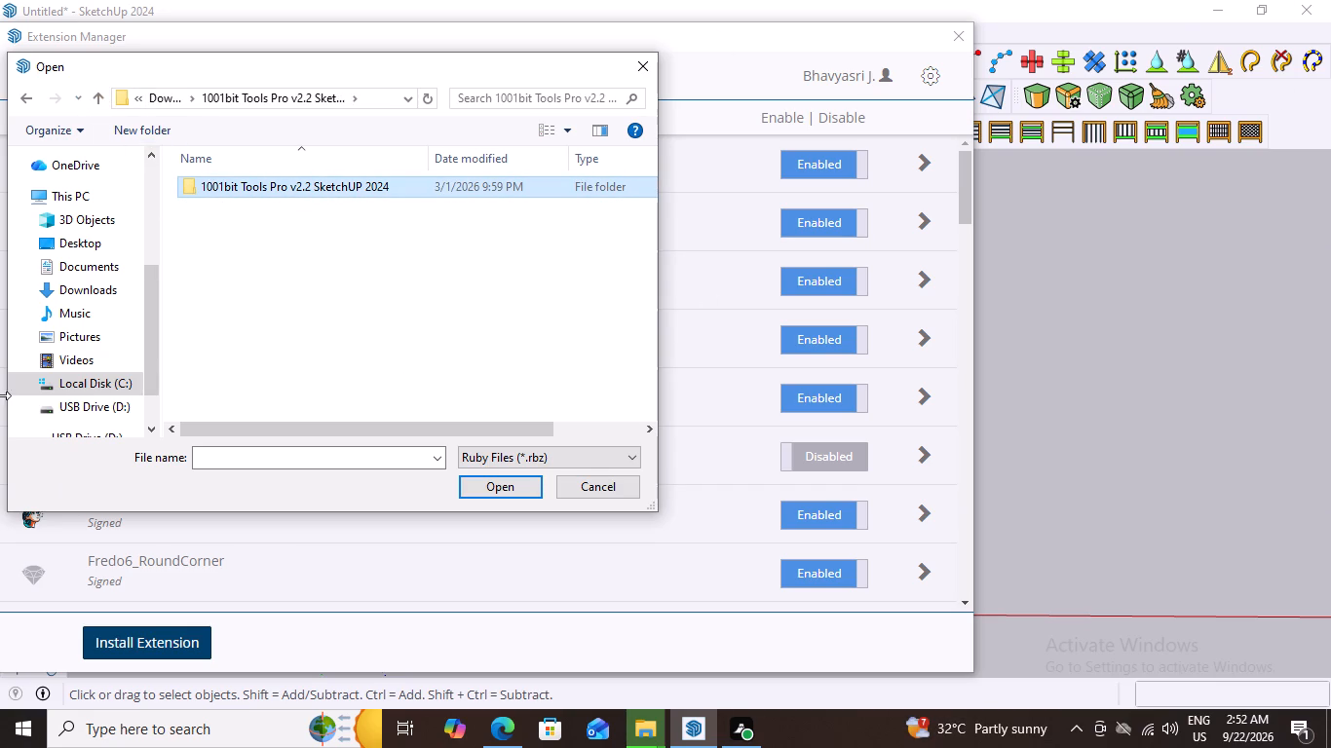
{"action": "double_click", "coordinate": [184, 184]}
{"action": "triple_click", "coordinate": [187, 183]}
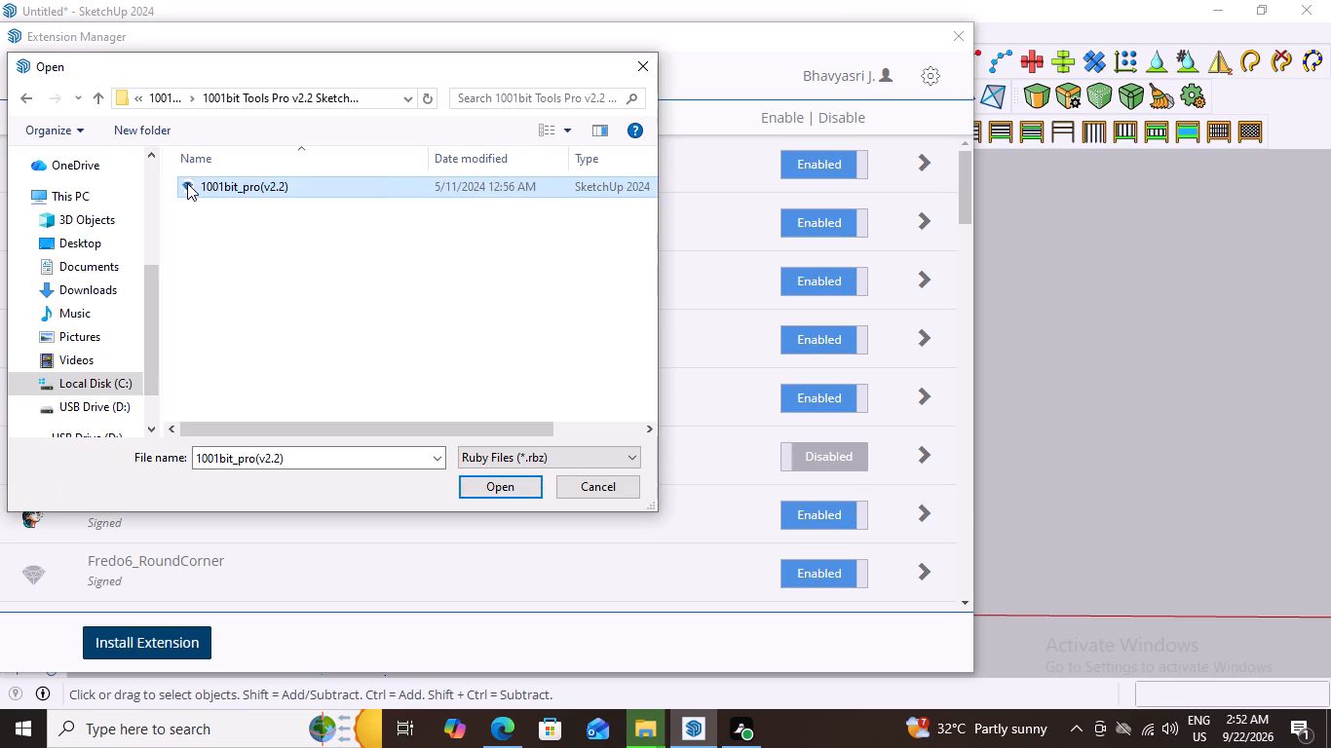
{"action": "triple_click", "coordinate": [187, 183]}
{"action": "left_click", "coordinate": [187, 183]}
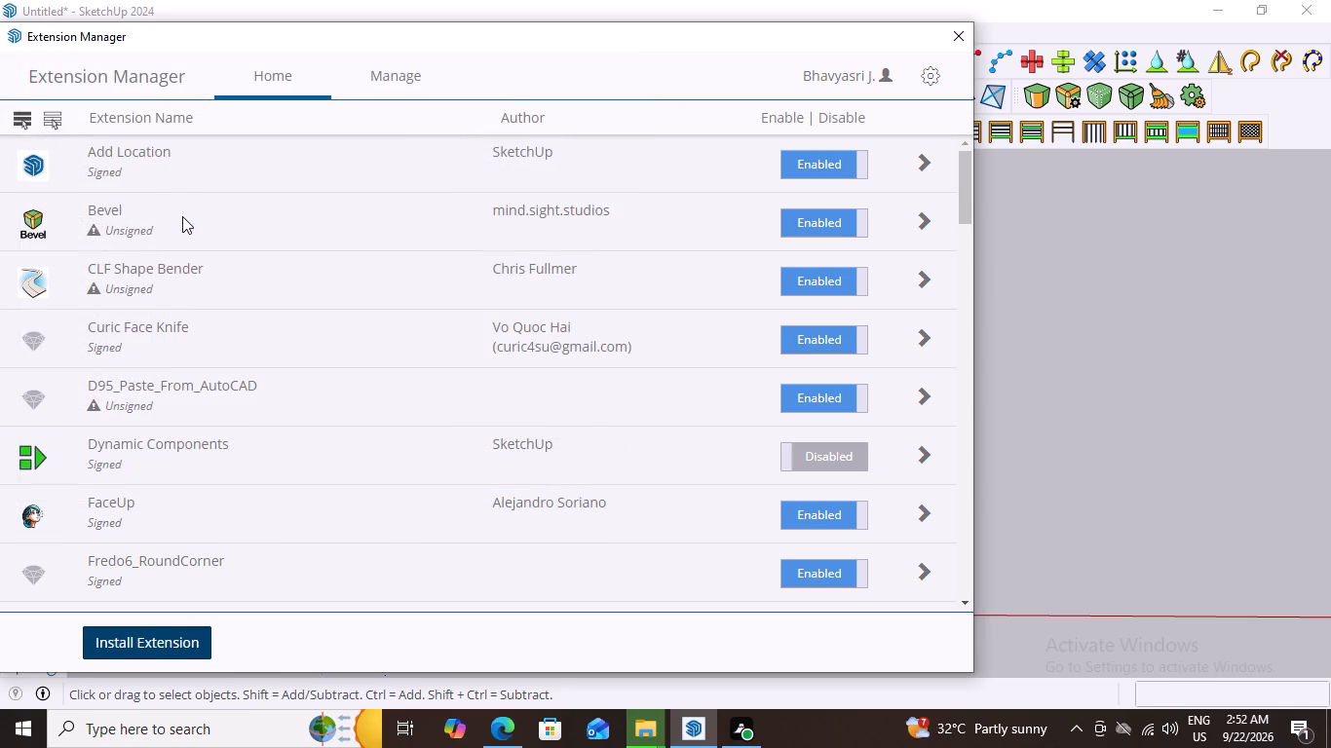
{"action": "scroll", "coordinate": [187, 240], "scroll_direction": "down", "scroll_amount": 4}
{"action": "scroll", "coordinate": [327, 356], "scroll_direction": "up", "scroll_amount": 1}
{"action": "left_click", "coordinate": [953, 29]}
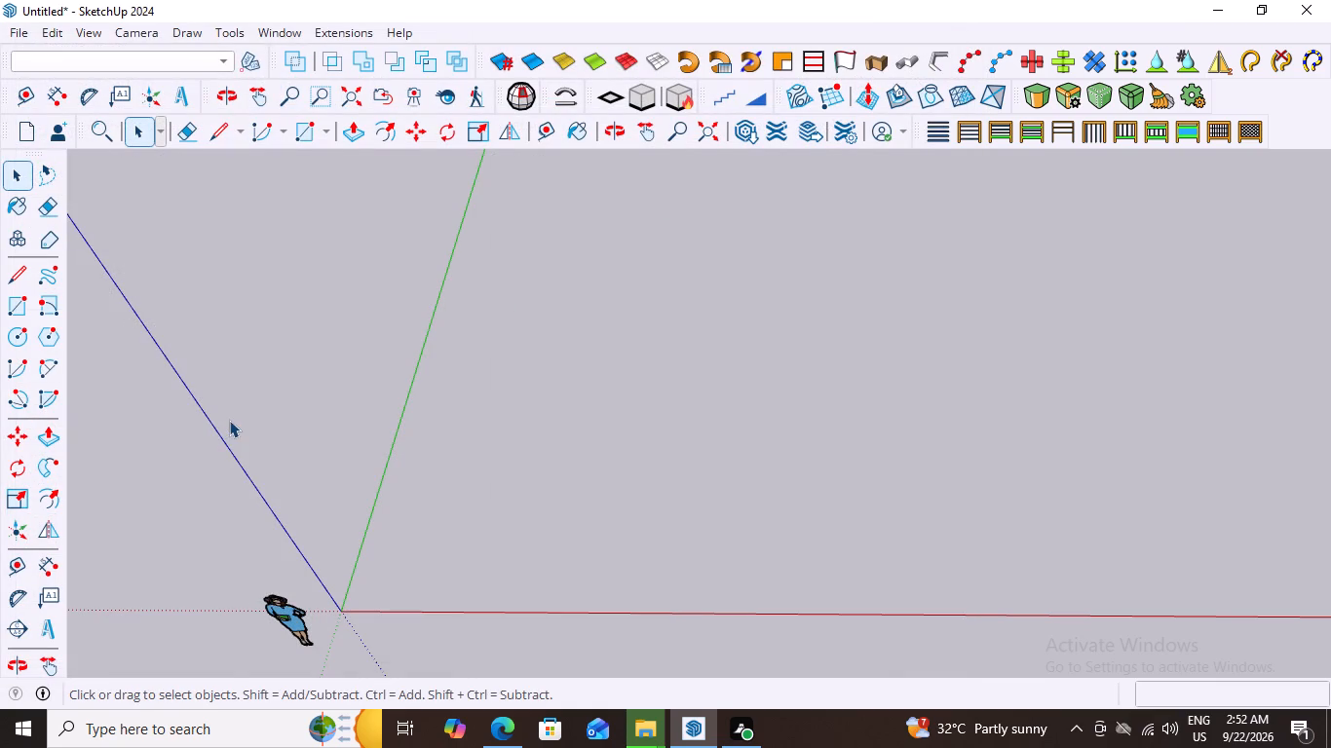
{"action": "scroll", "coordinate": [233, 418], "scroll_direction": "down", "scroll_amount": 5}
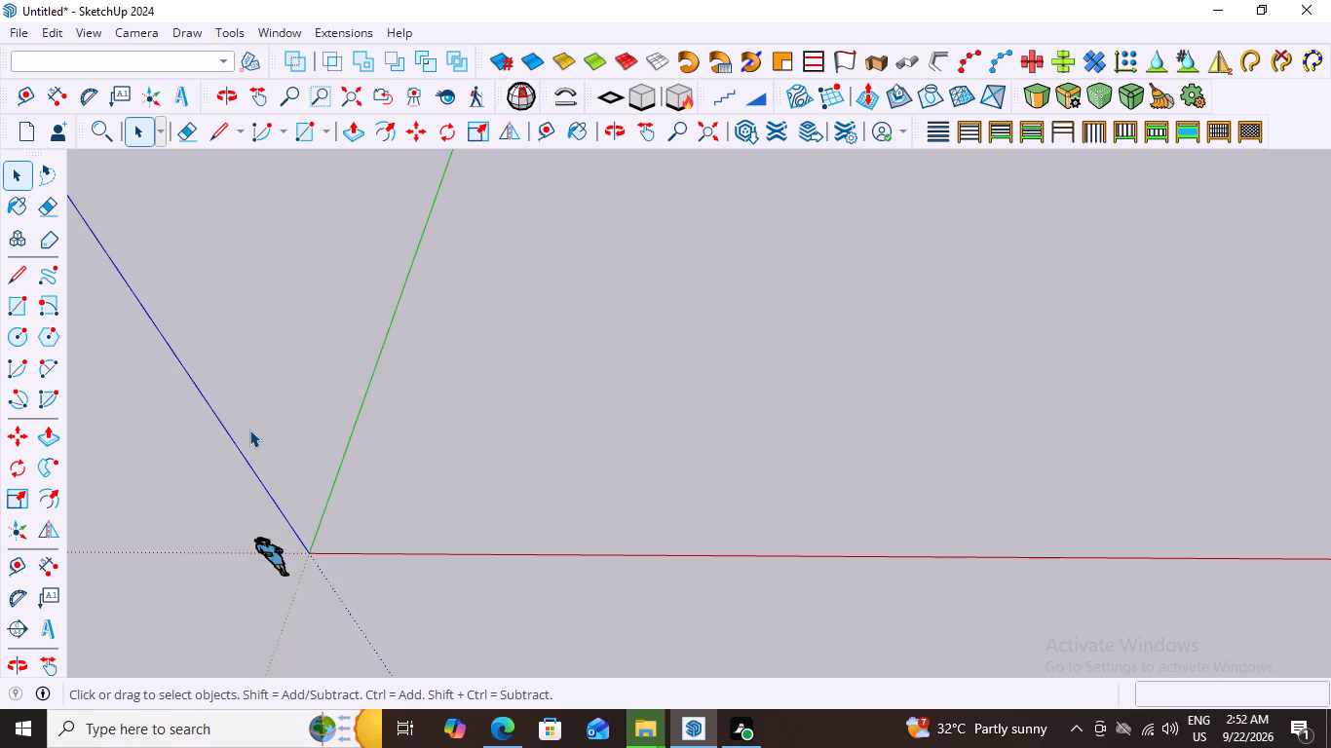
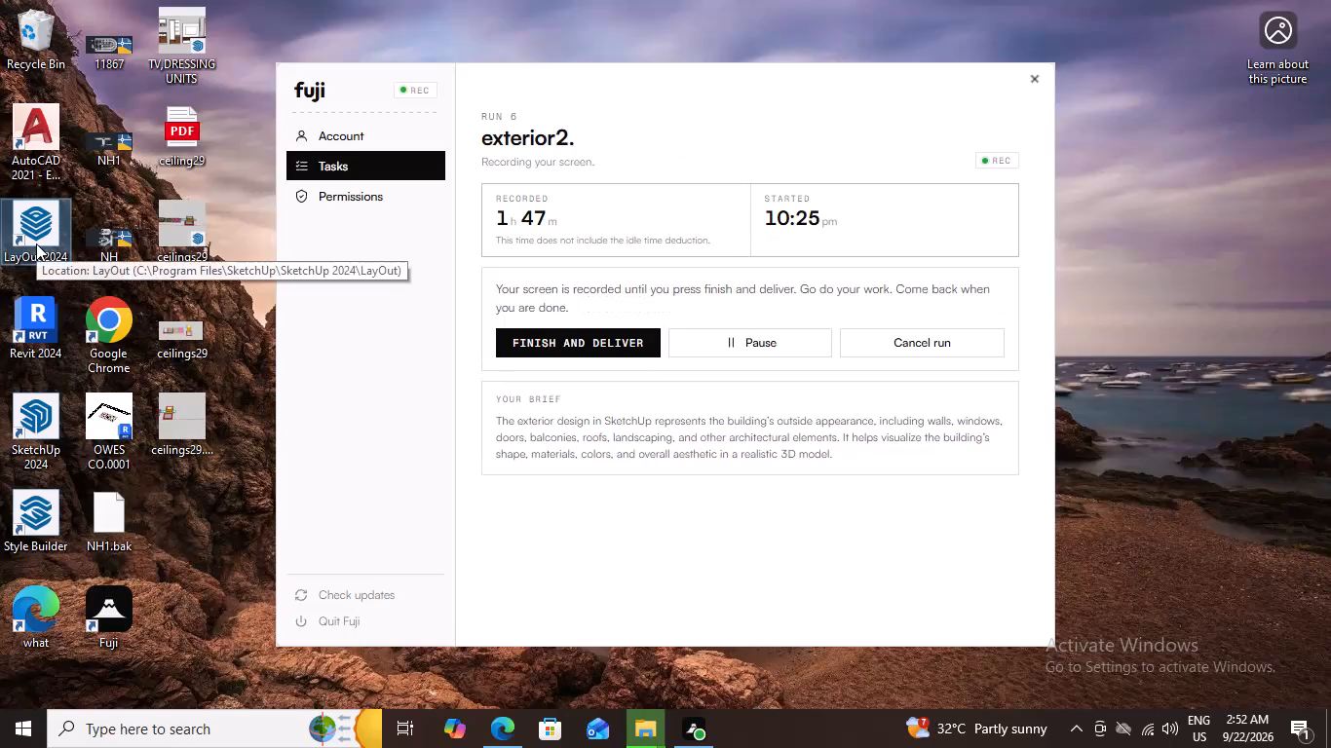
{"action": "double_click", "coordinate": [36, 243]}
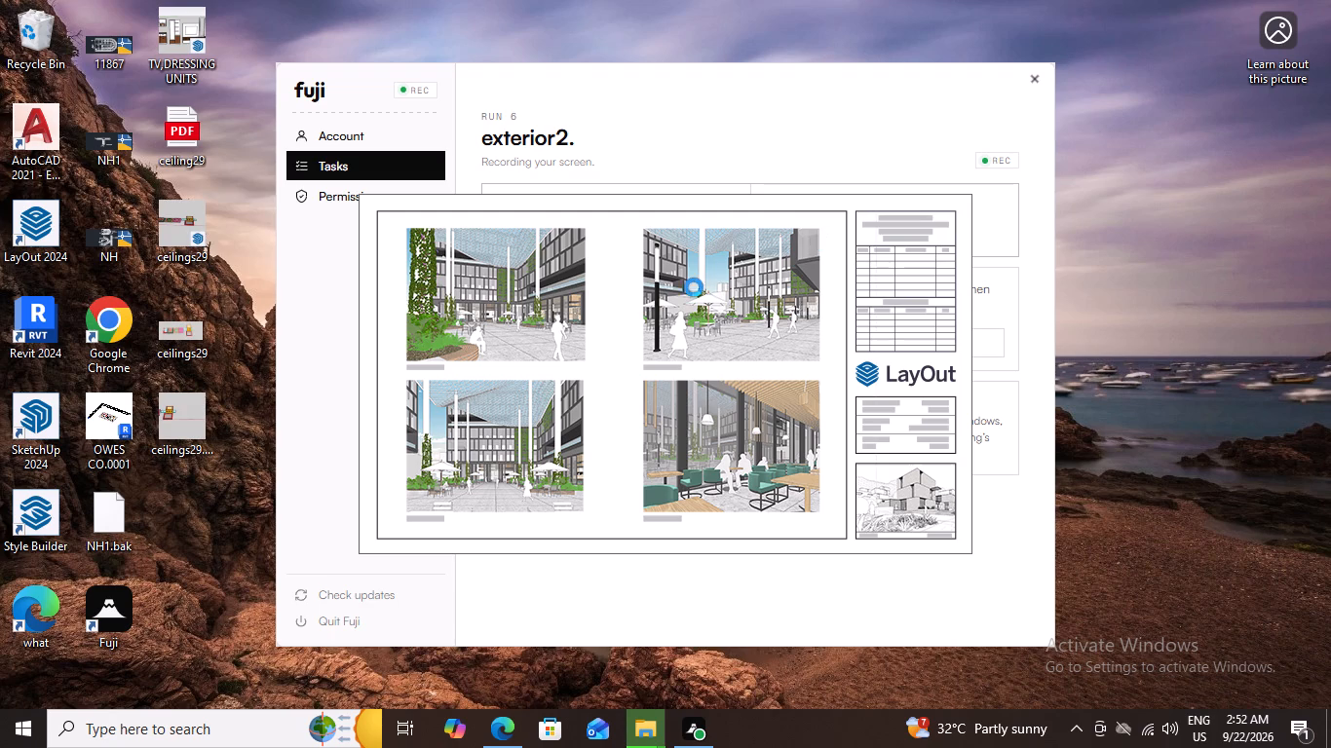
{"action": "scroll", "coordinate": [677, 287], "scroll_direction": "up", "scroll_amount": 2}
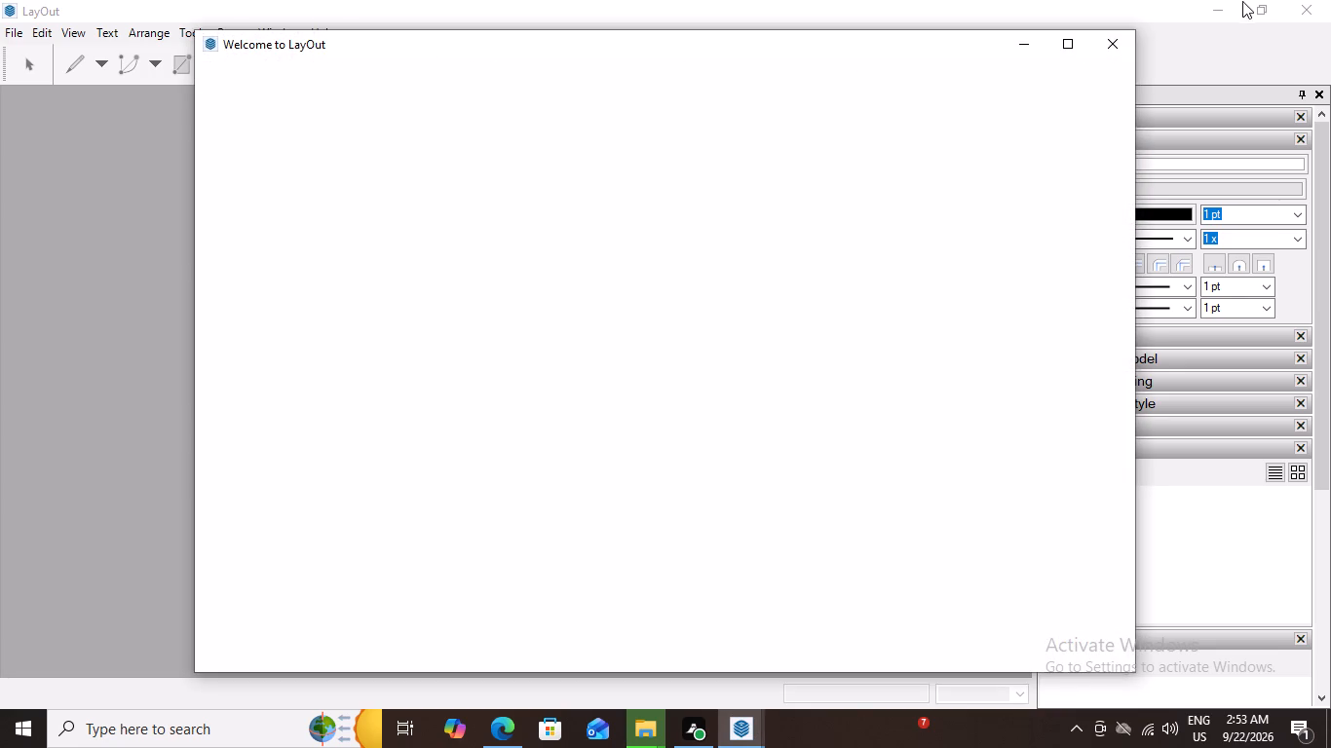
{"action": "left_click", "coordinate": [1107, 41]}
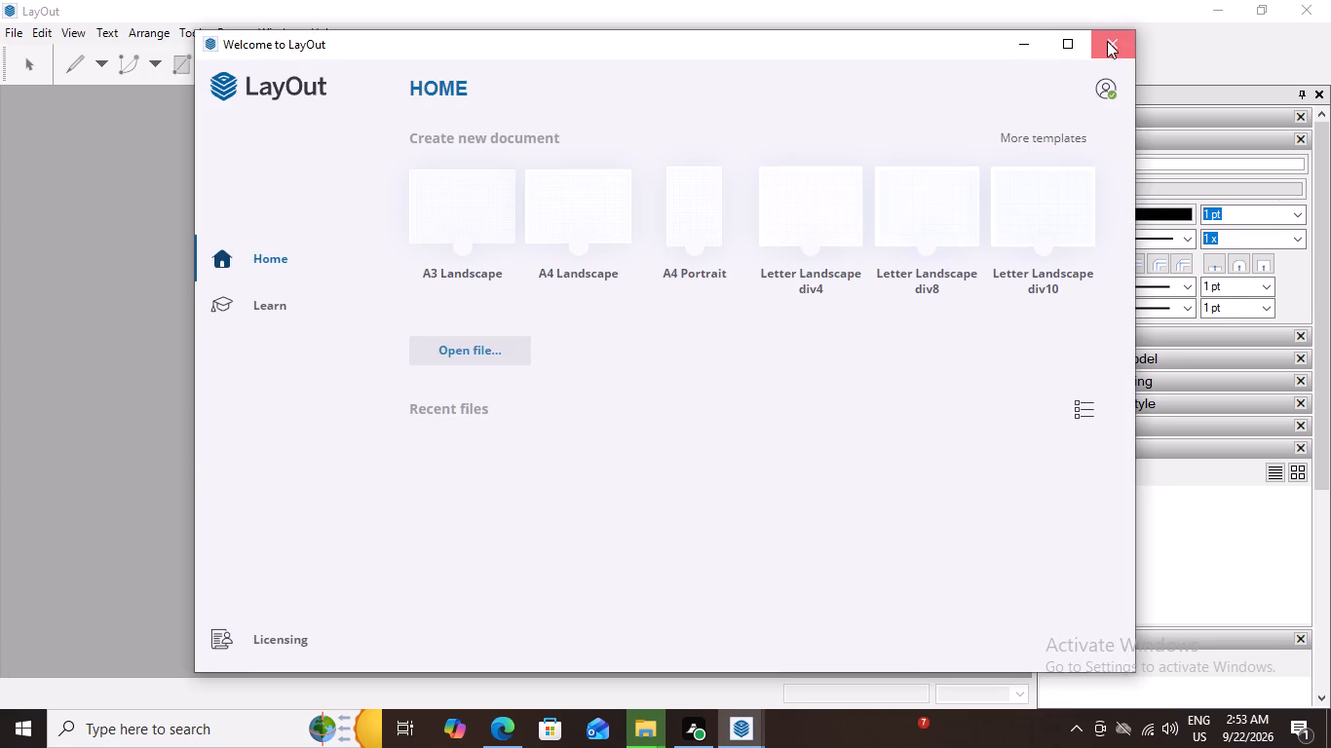
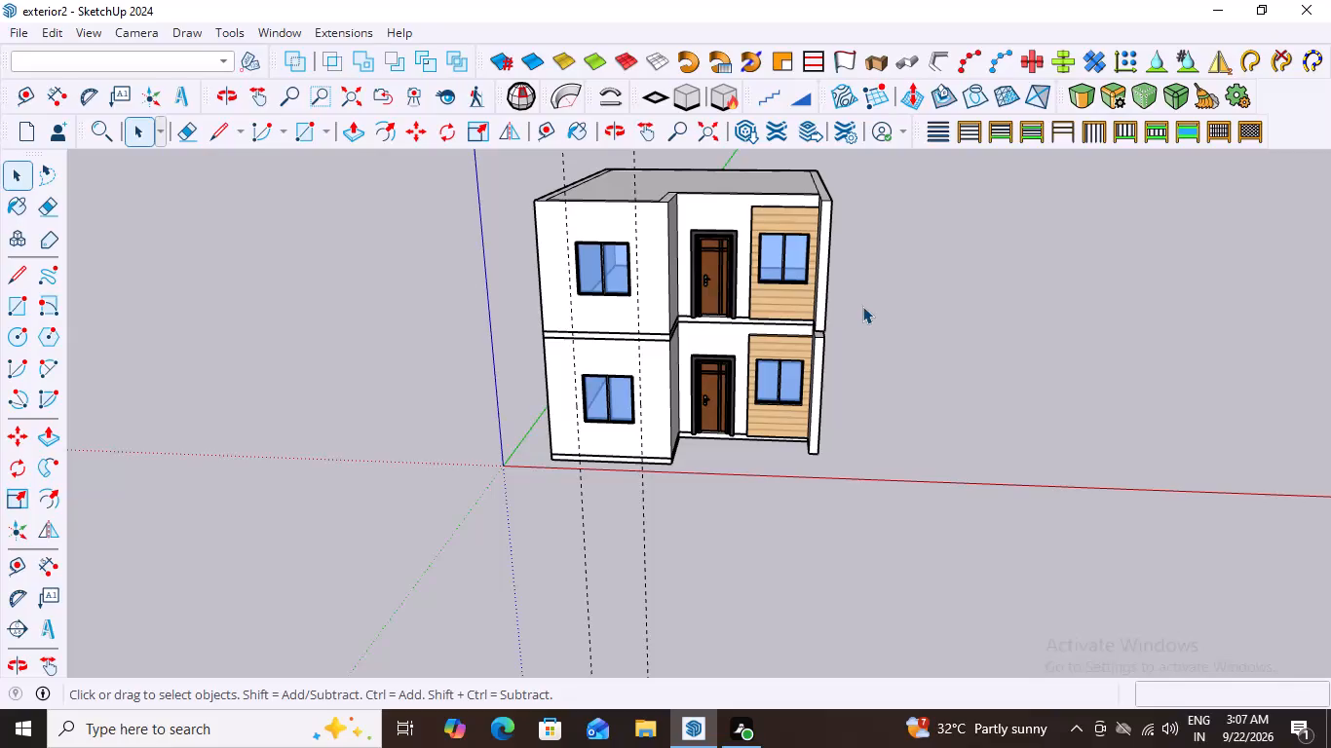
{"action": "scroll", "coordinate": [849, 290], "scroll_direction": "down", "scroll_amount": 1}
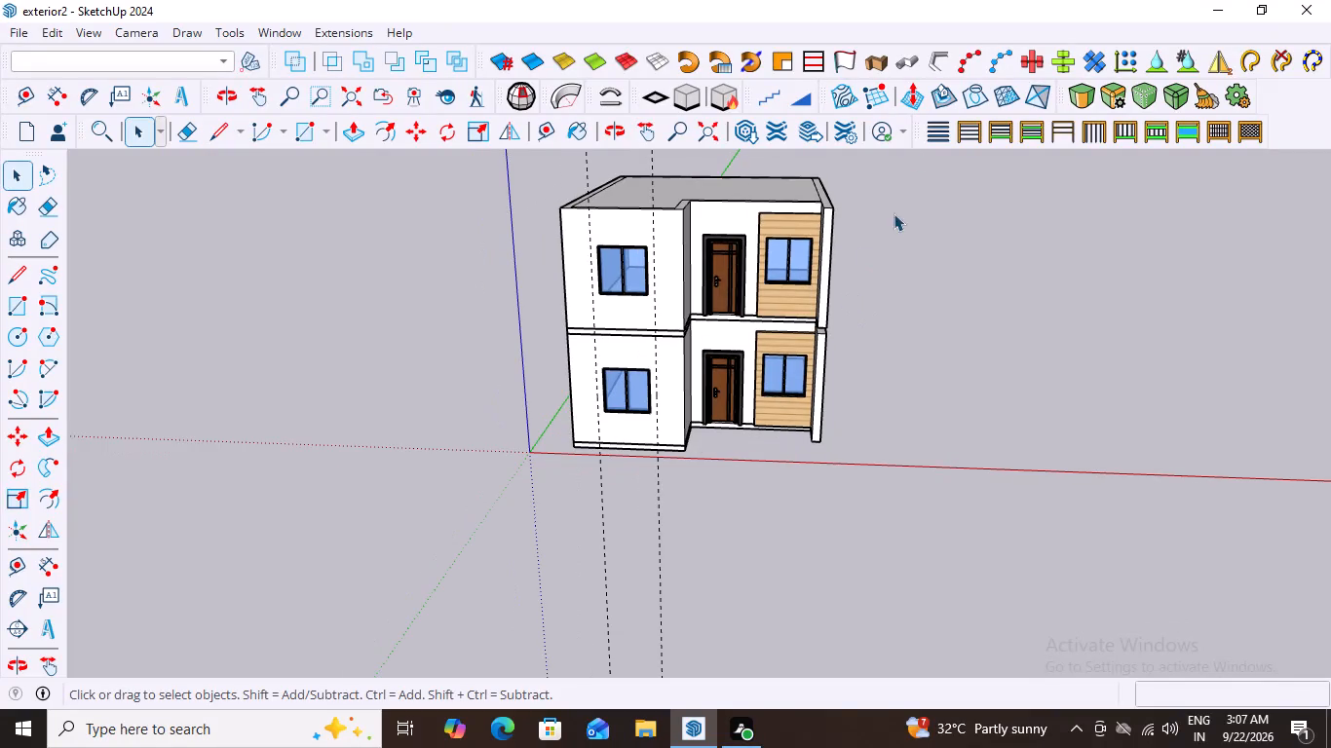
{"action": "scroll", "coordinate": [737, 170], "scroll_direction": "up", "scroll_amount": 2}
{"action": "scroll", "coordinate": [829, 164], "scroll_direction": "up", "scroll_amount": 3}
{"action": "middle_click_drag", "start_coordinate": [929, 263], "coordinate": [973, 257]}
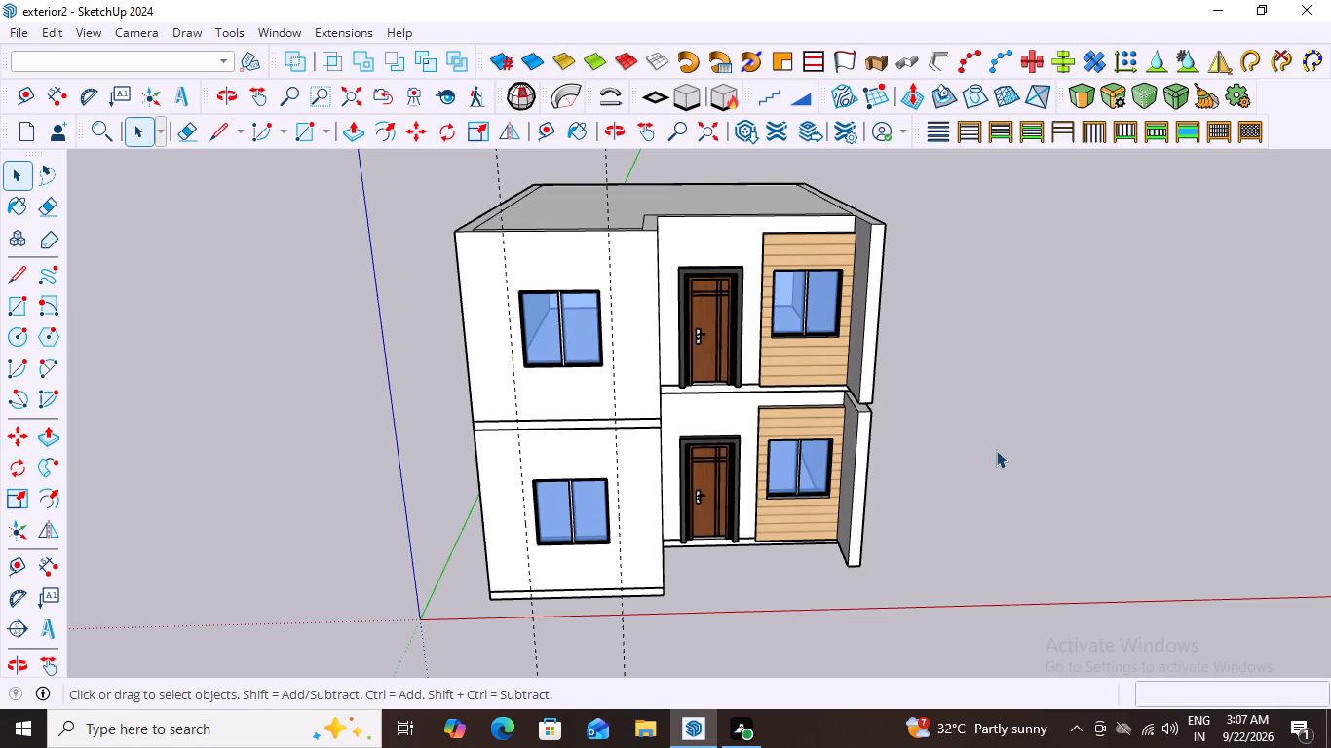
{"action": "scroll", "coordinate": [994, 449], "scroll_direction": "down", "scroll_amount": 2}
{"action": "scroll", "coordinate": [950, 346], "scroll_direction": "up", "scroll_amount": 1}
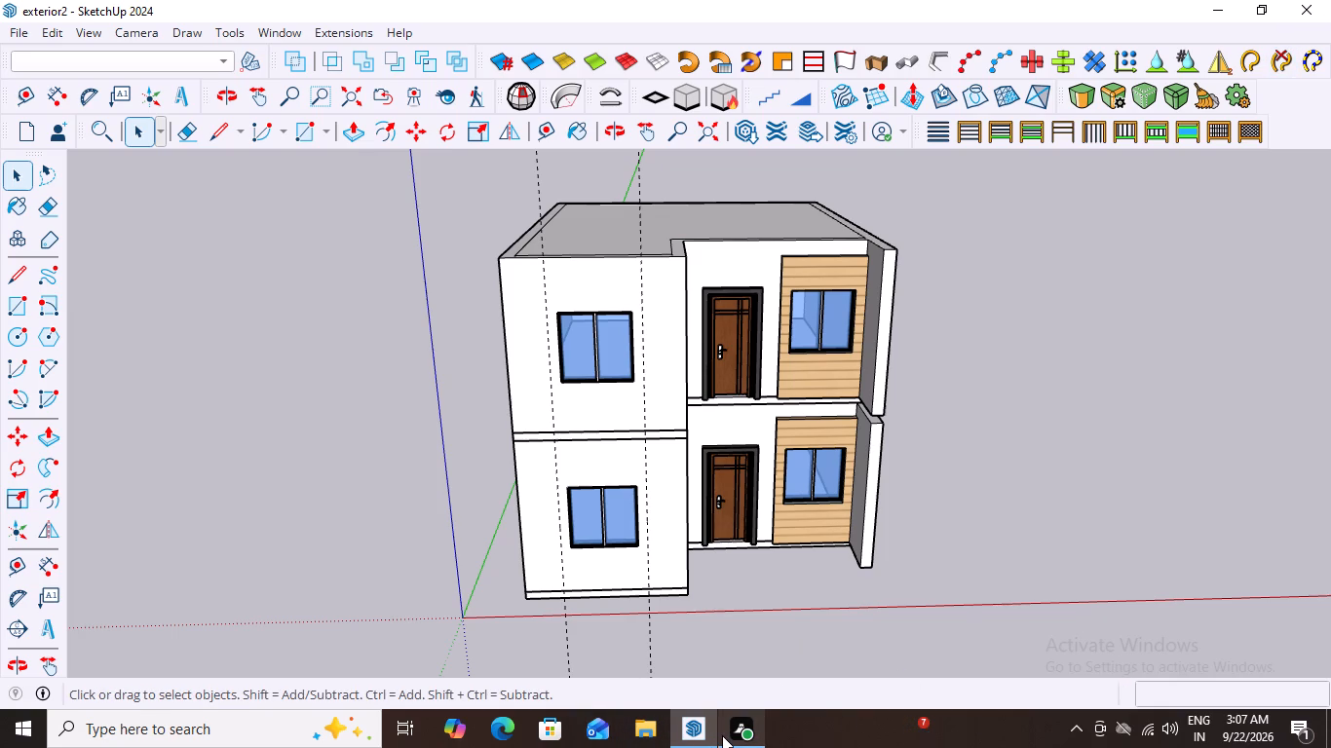
Safely eject the USB flash drive (D:) from the computer.
{"action": "left_click", "coordinate": [1073, 727]}
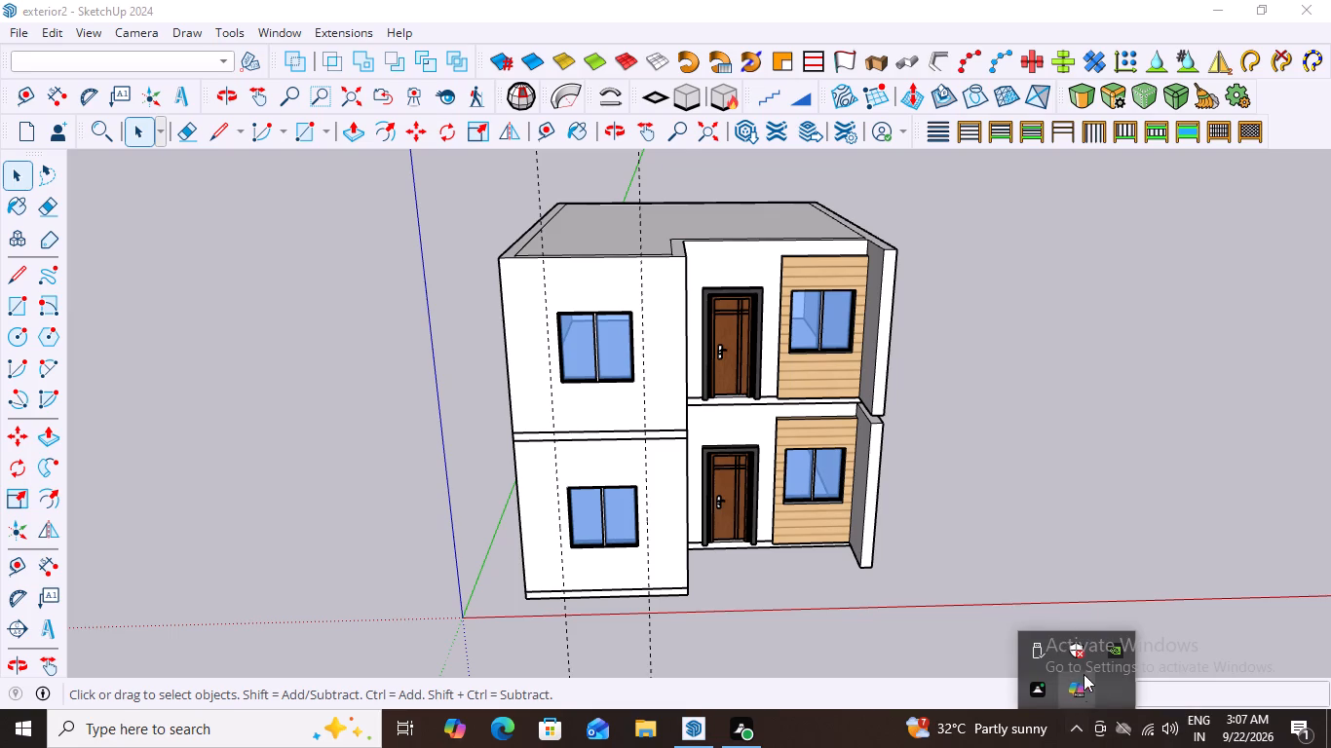
{"action": "left_click", "coordinate": [1036, 654]}
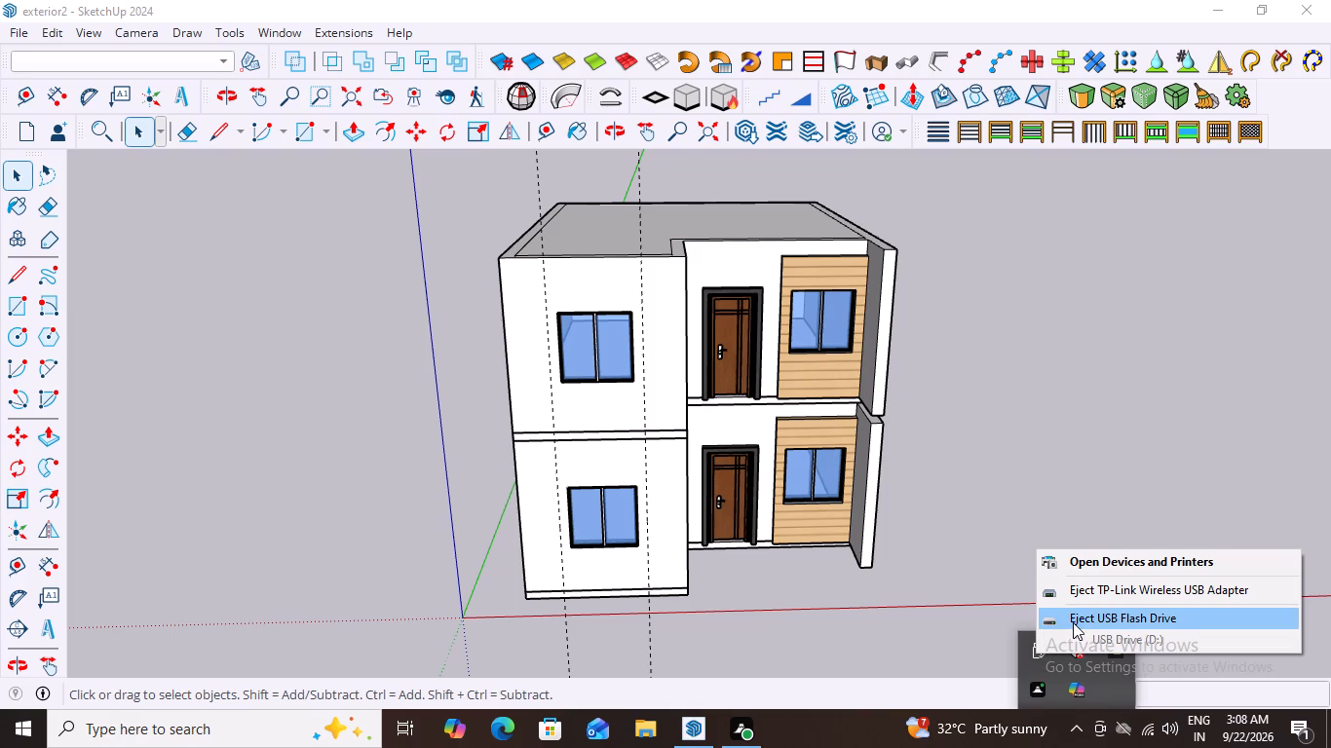
{"action": "left_click", "coordinate": [1073, 622]}
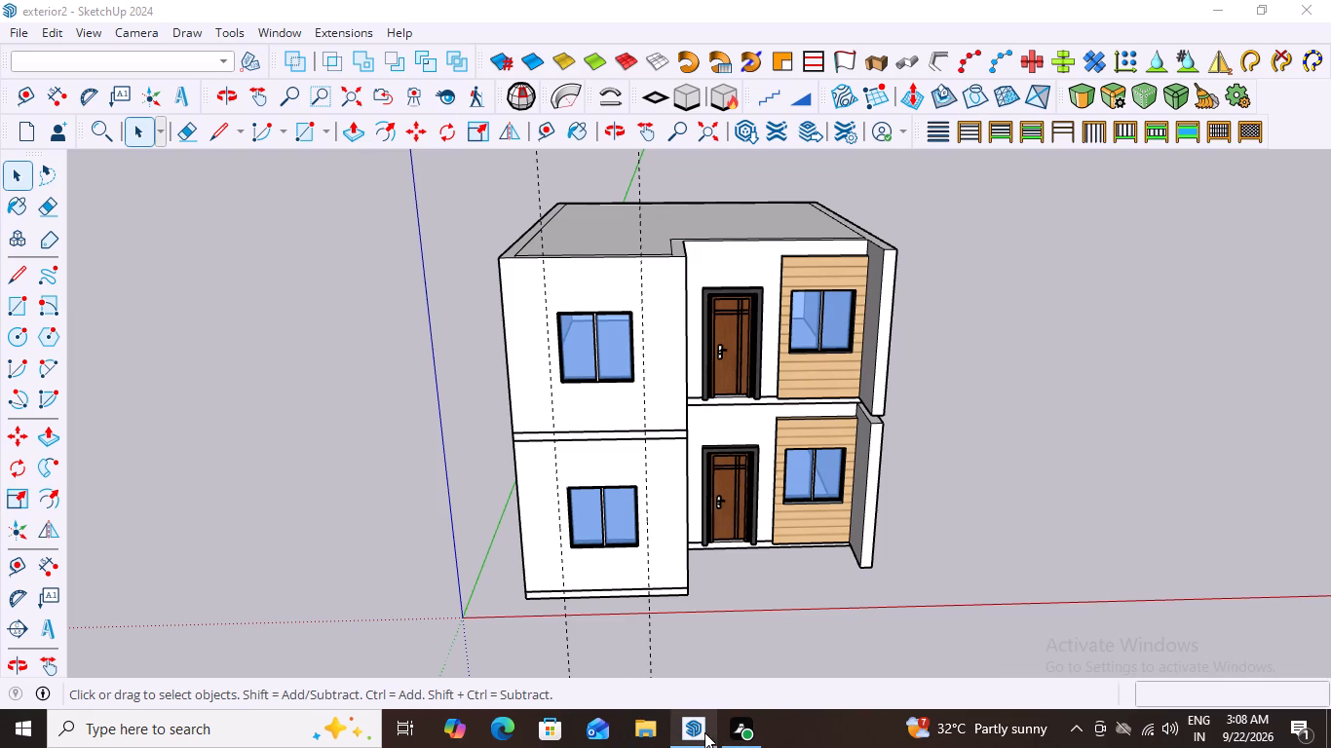
Switch to File Explorer and check the recent files and the 1001bit Tools Pro v2.2 SketchUP 2024 folder, closing the window when done.
{"action": "left_click", "coordinate": [644, 729]}
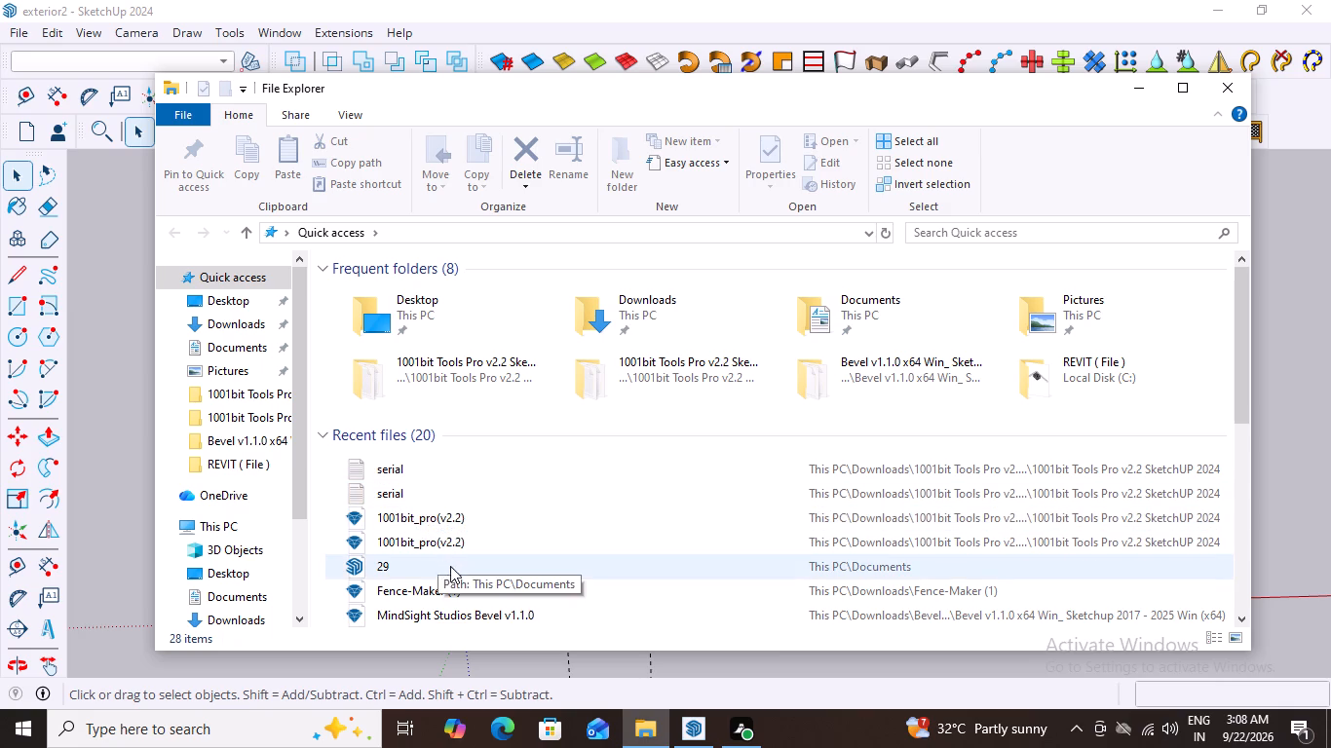
{"action": "scroll", "coordinate": [472, 550], "scroll_direction": "down", "scroll_amount": 2}
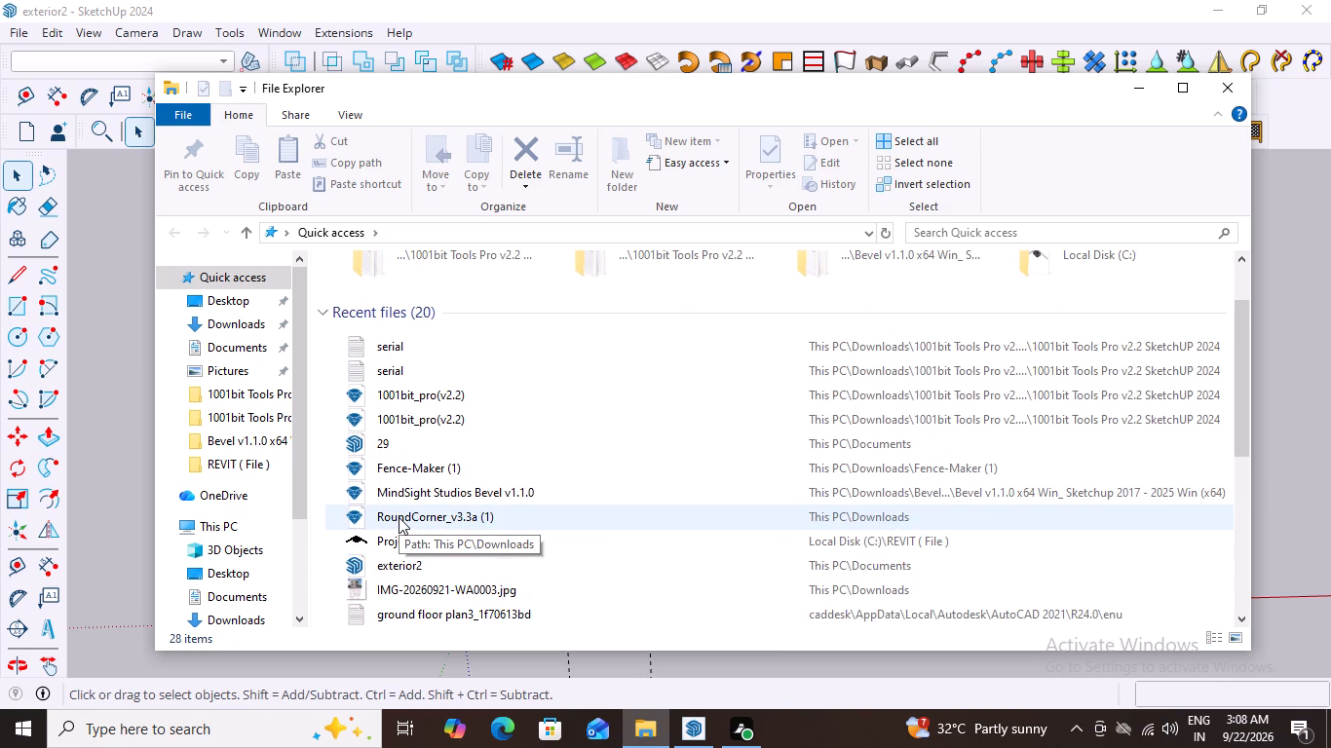
{"action": "scroll", "coordinate": [399, 517], "scroll_direction": "down", "scroll_amount": 2}
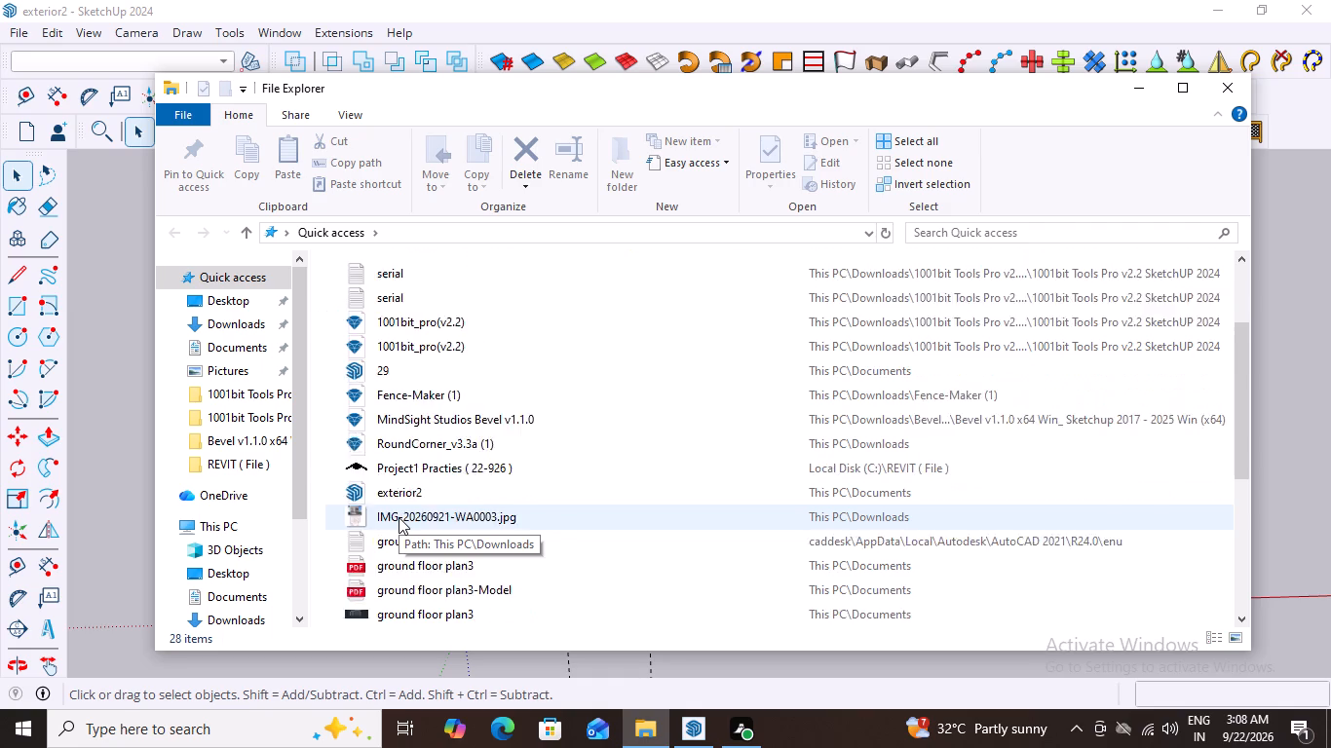
{"action": "scroll", "coordinate": [399, 517], "scroll_direction": "down", "scroll_amount": 2}
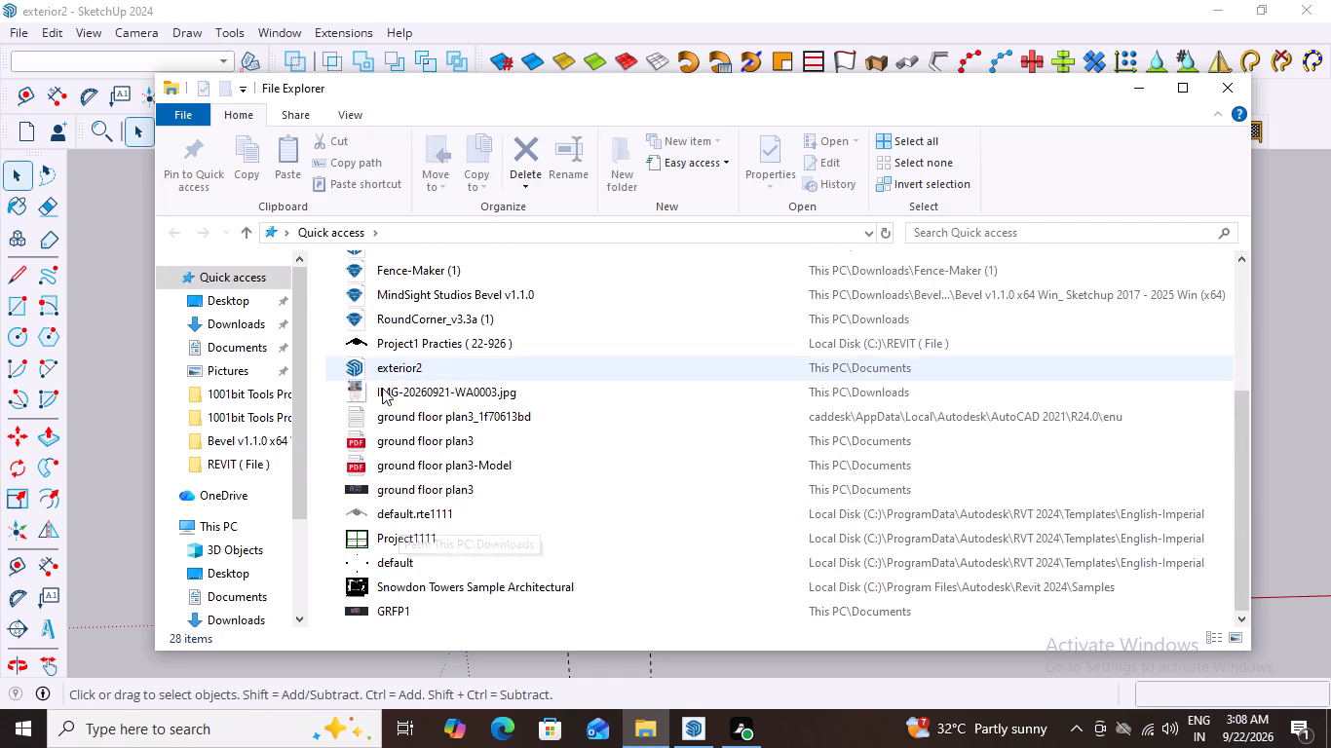
{"action": "scroll", "coordinate": [374, 404], "scroll_direction": "up", "scroll_amount": 3}
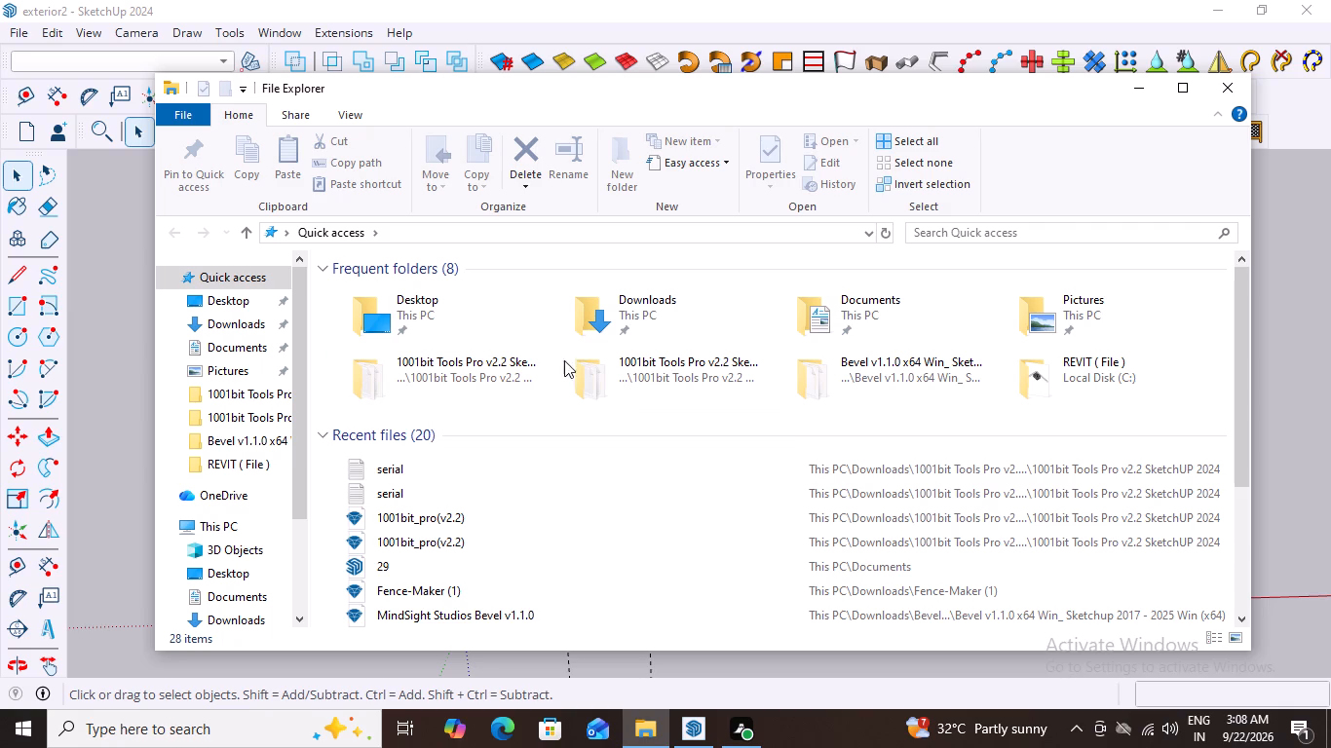
{"action": "double_click", "coordinate": [481, 376]}
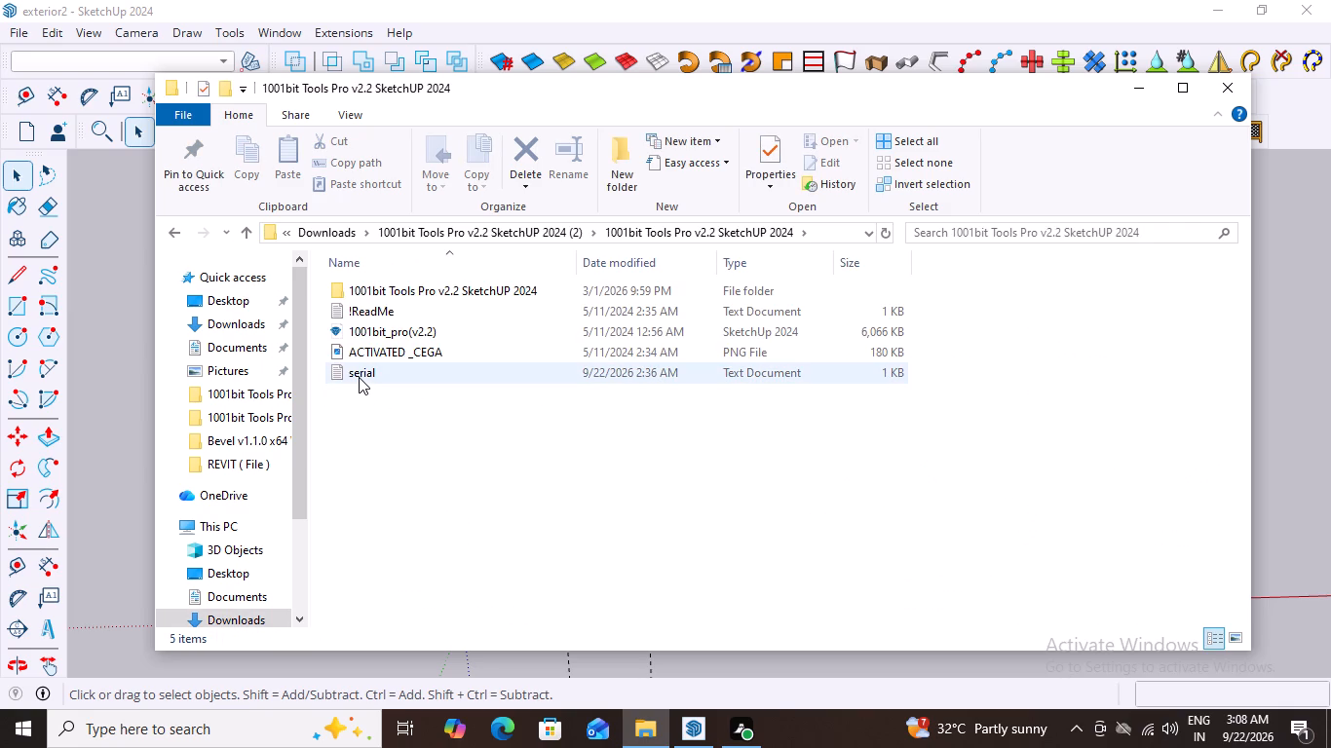
{"action": "left_click", "coordinate": [1231, 90]}
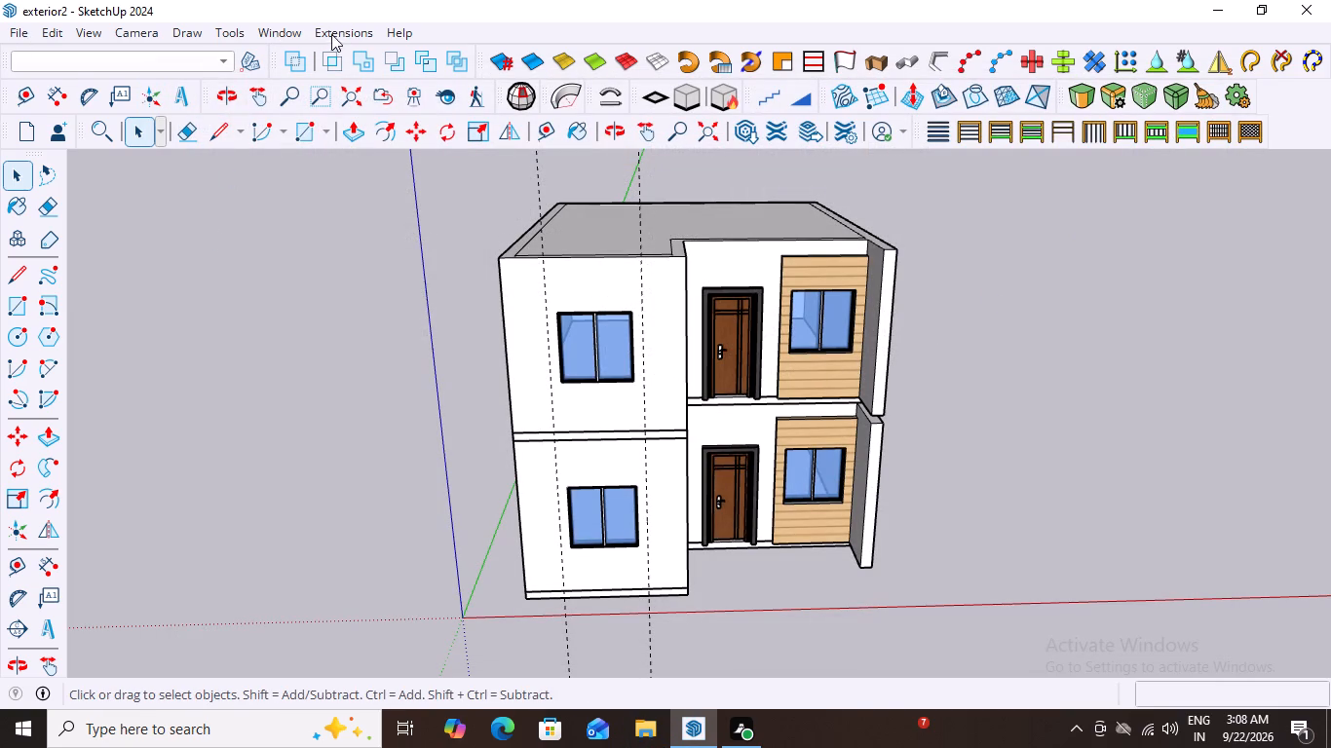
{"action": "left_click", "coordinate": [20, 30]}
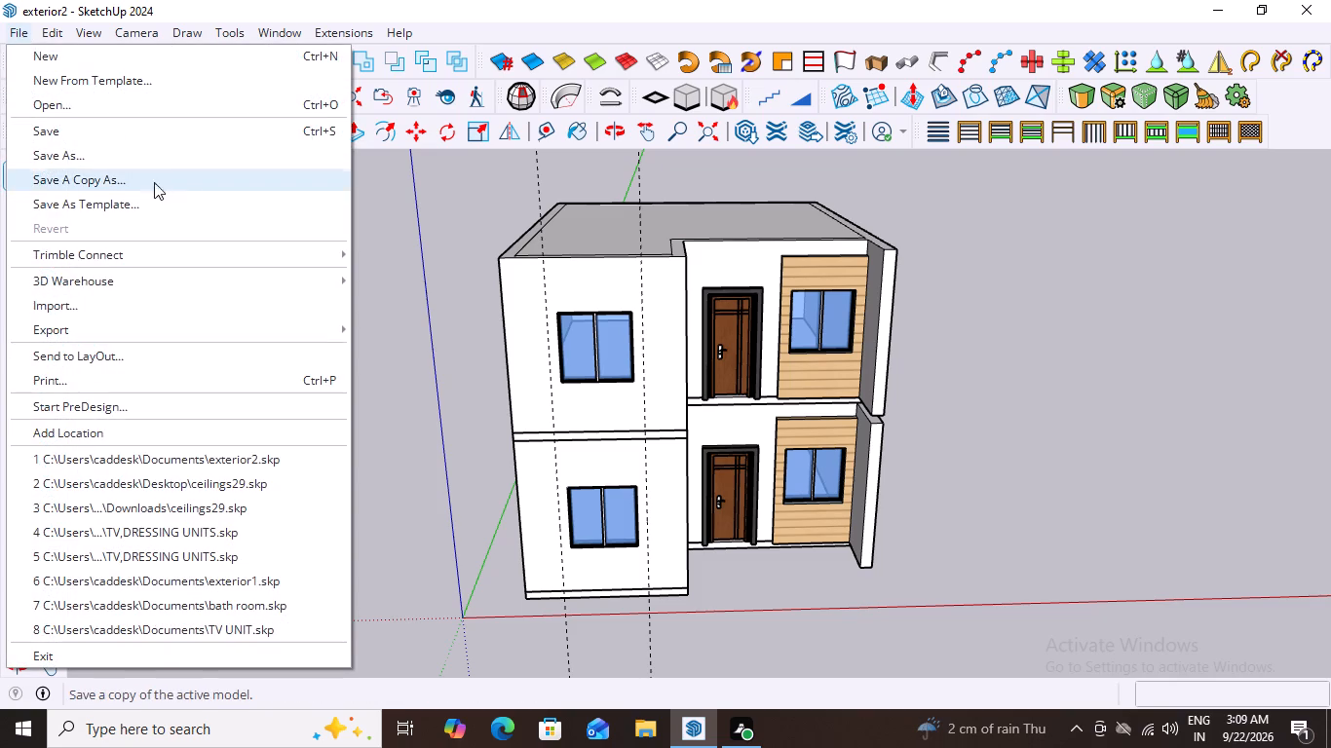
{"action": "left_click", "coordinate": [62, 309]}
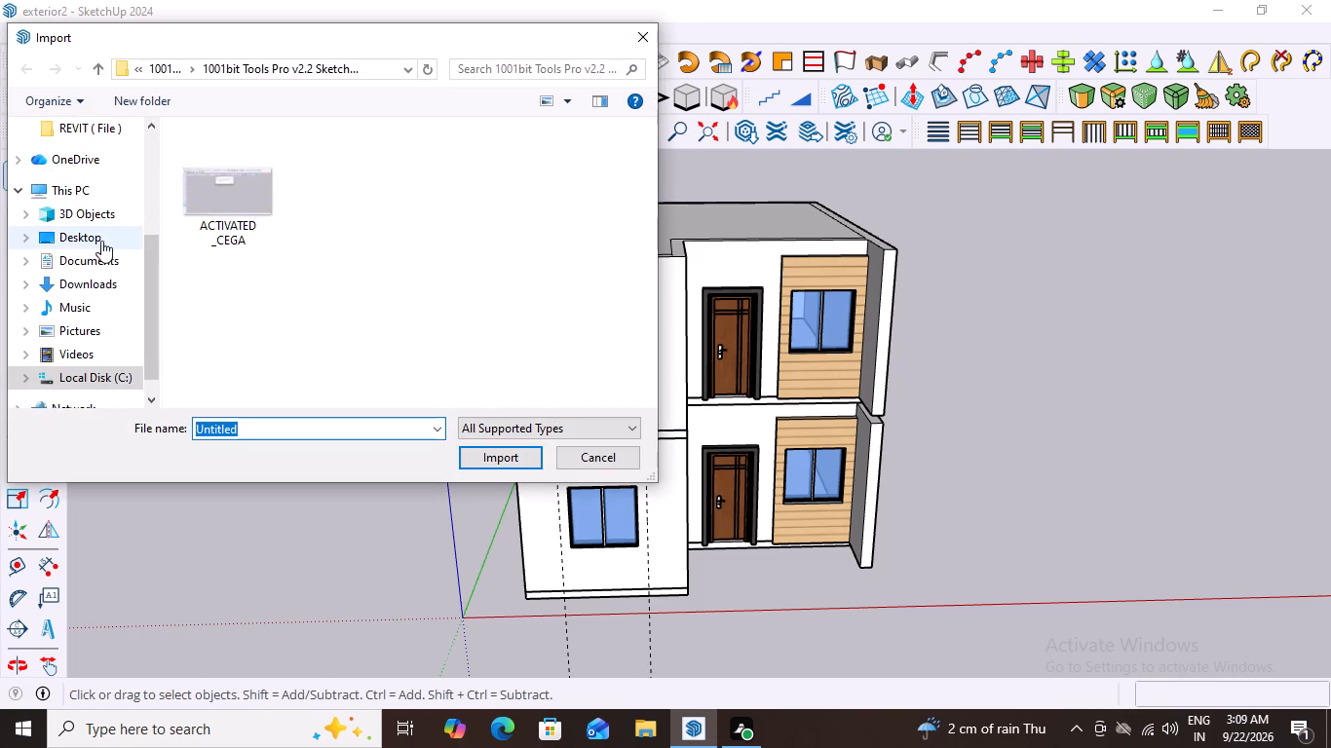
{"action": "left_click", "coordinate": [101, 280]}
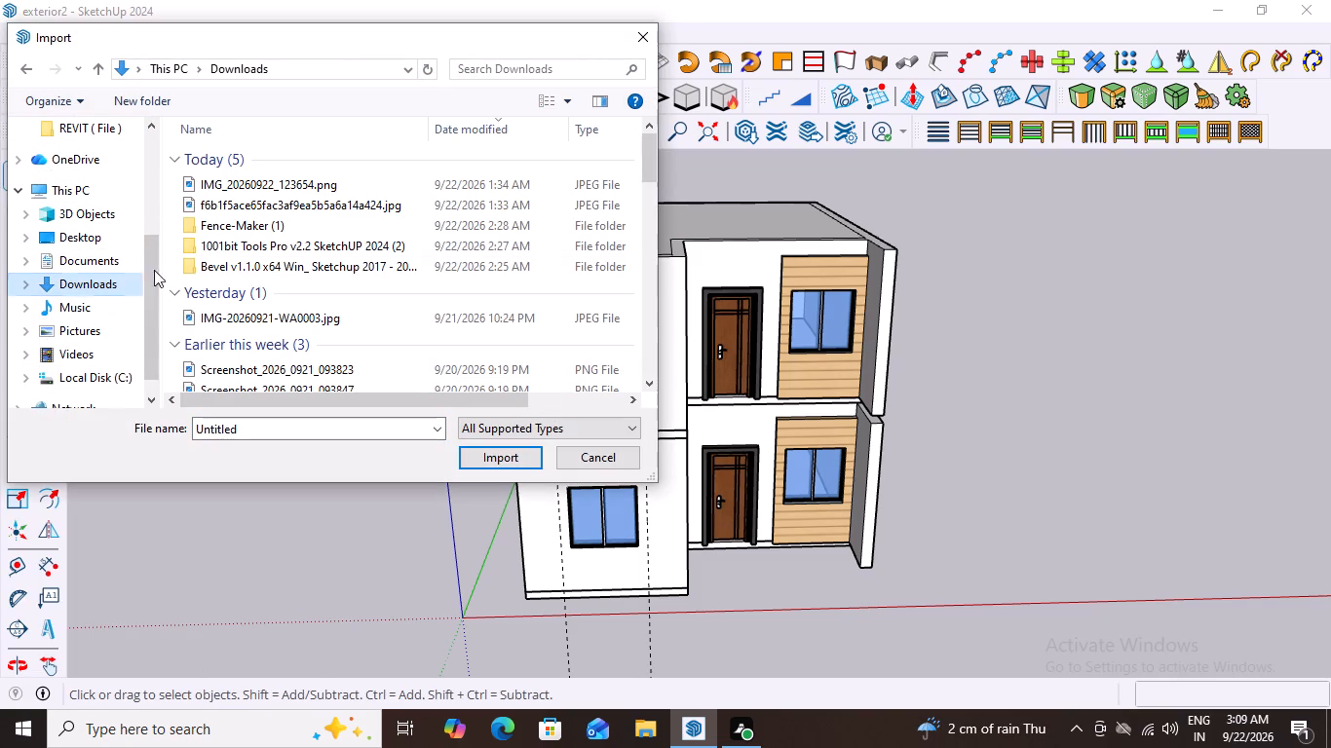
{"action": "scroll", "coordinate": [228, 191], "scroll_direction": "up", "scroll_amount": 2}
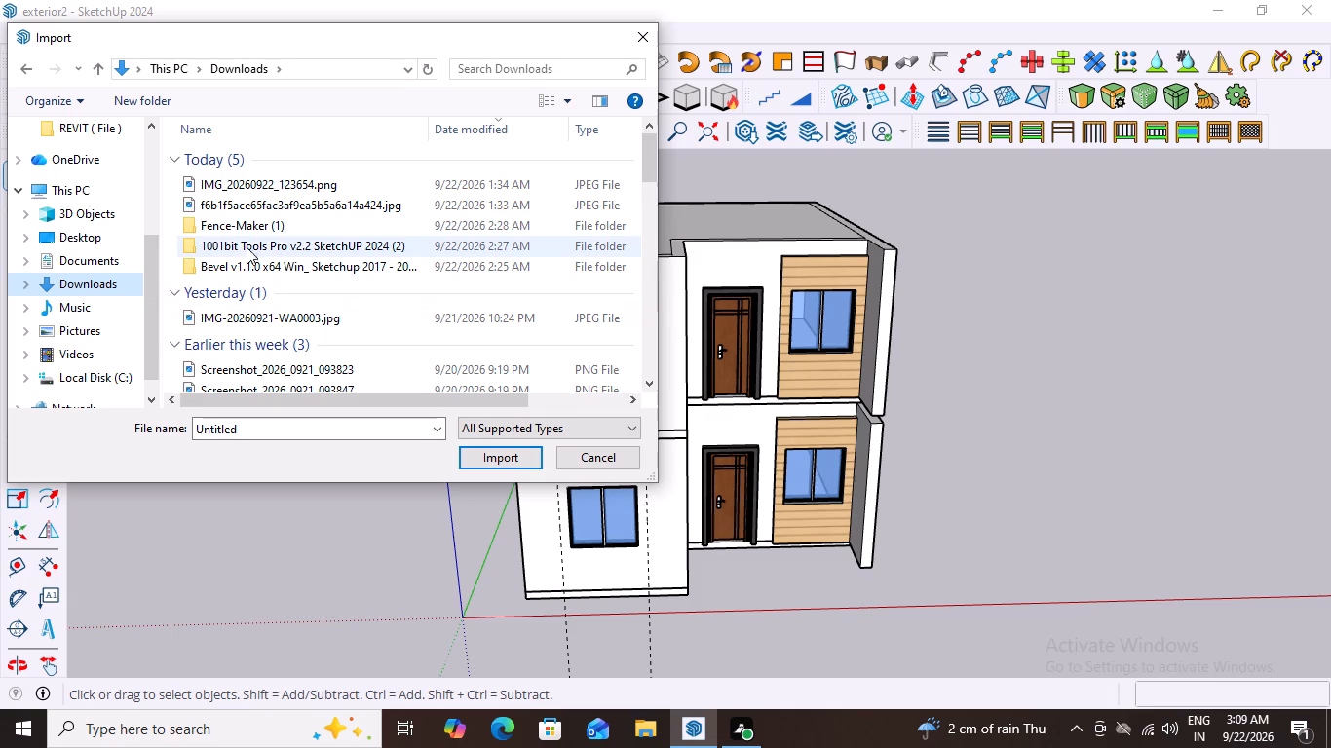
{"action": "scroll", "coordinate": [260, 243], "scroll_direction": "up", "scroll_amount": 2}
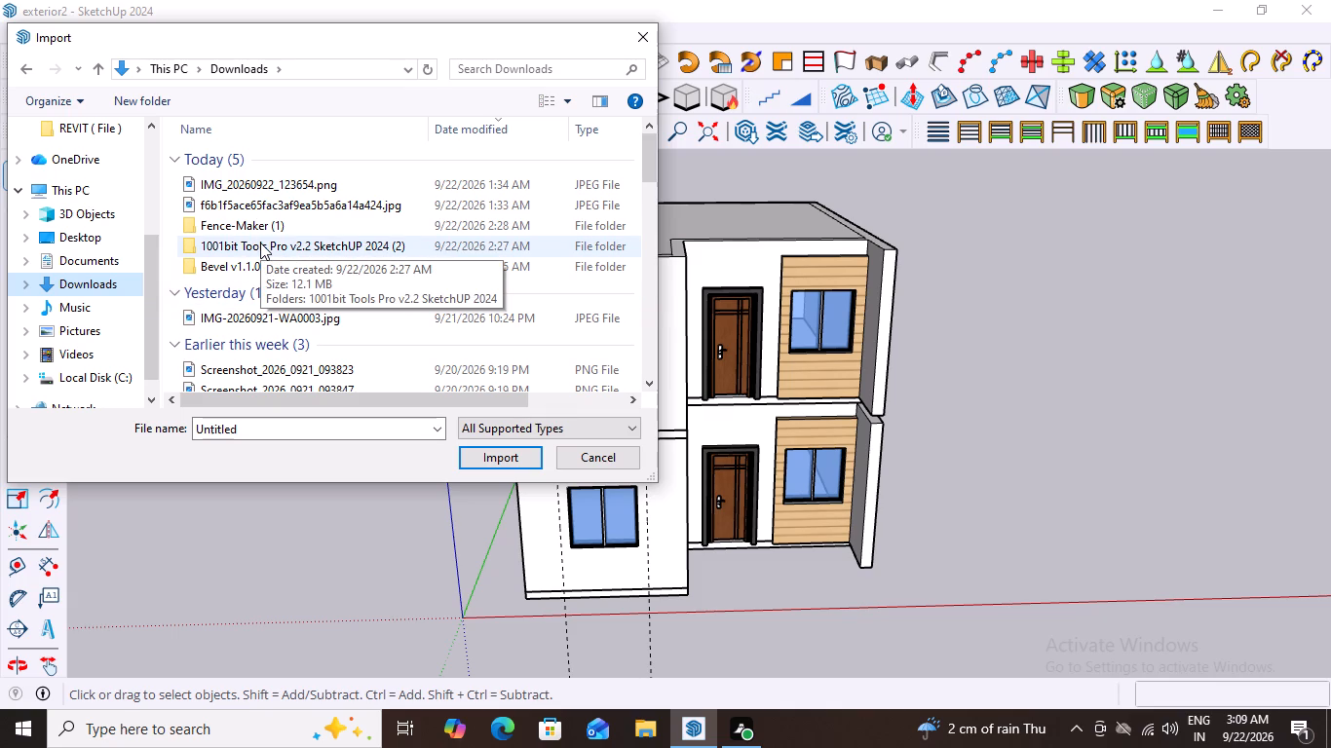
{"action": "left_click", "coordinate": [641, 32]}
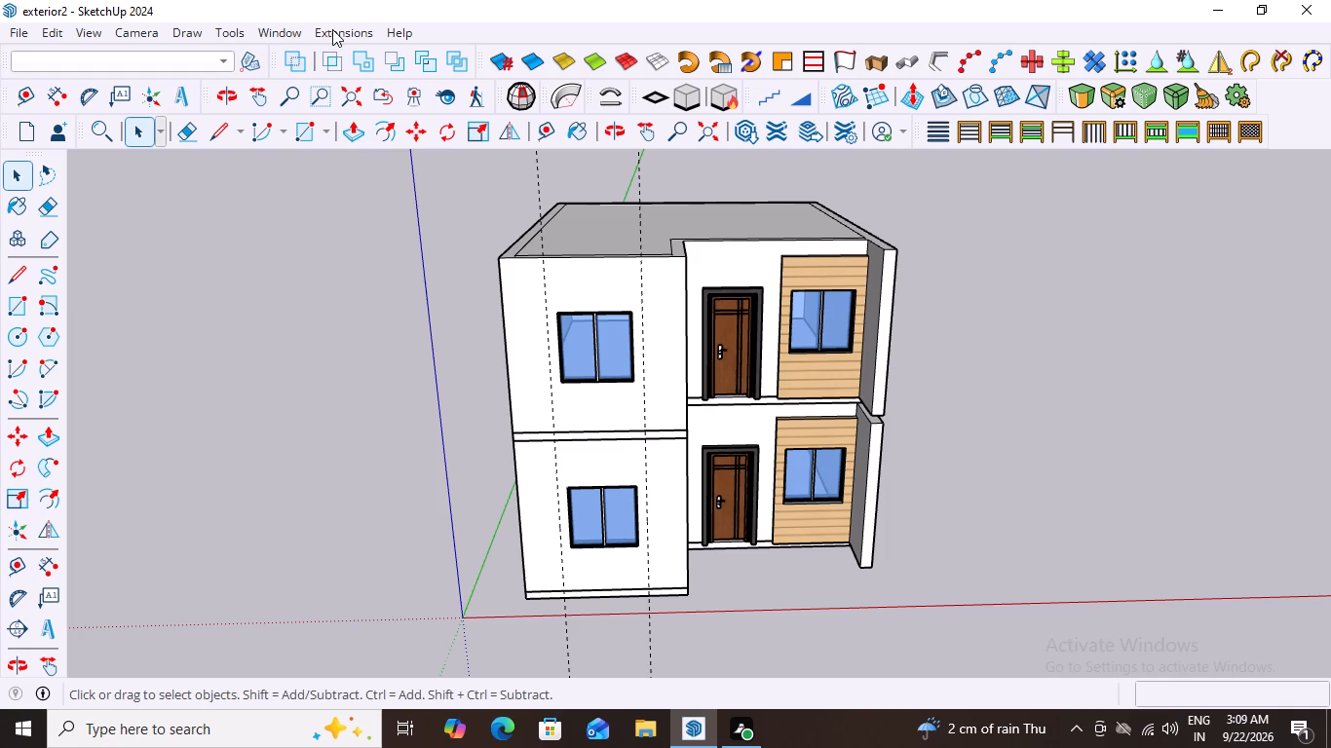
Install the extension file RoundCorner_v3.3a (1) from the Downloads folder through Extension Manager.
{"action": "left_click", "coordinate": [332, 29]}
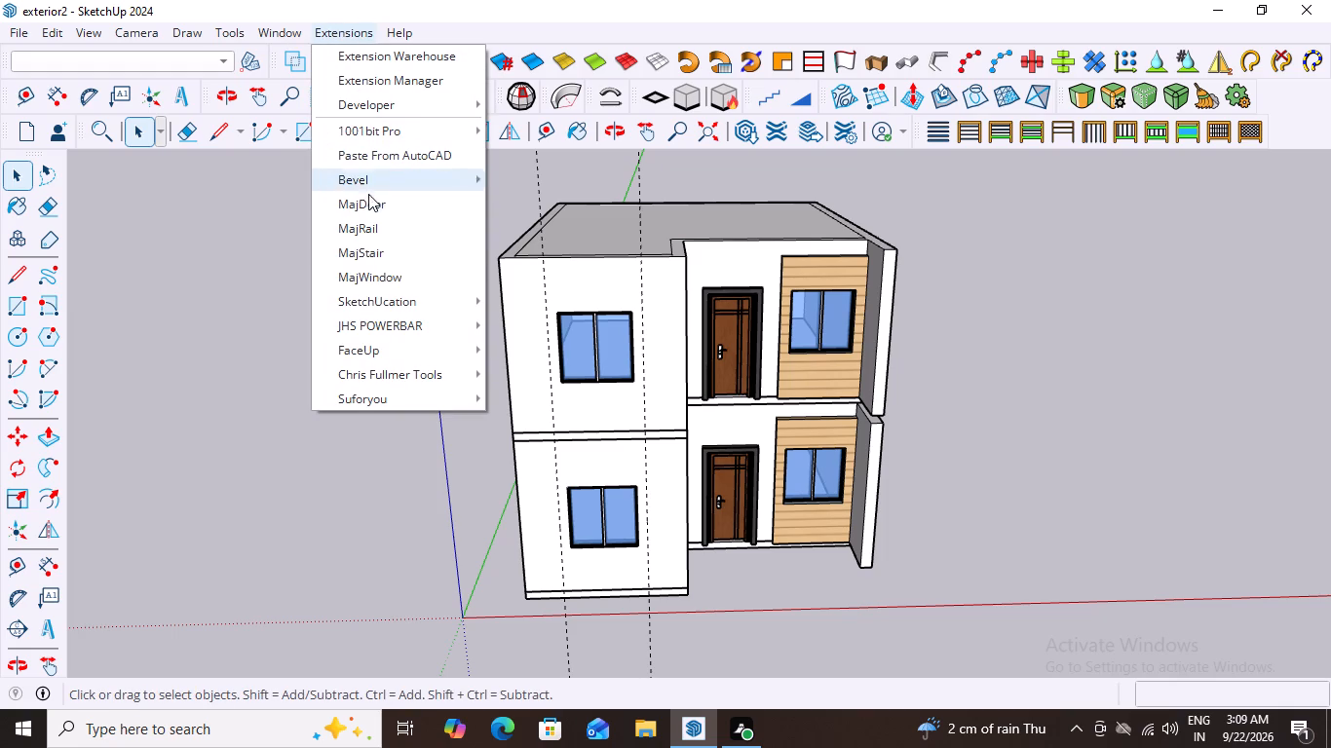
{"action": "left_click", "coordinate": [396, 77]}
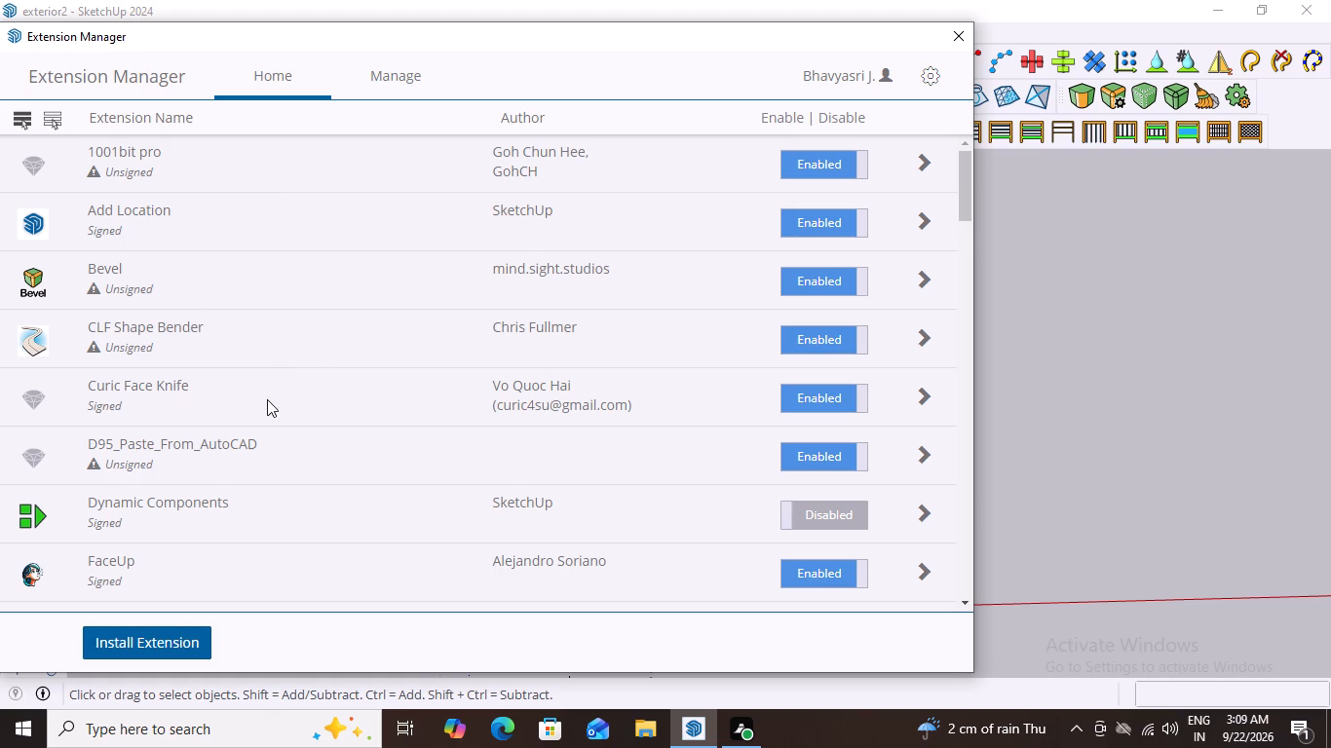
{"action": "scroll", "coordinate": [243, 420], "scroll_direction": "up", "scroll_amount": 3}
{"action": "scroll", "coordinate": [127, 203], "scroll_direction": "down", "scroll_amount": 6}
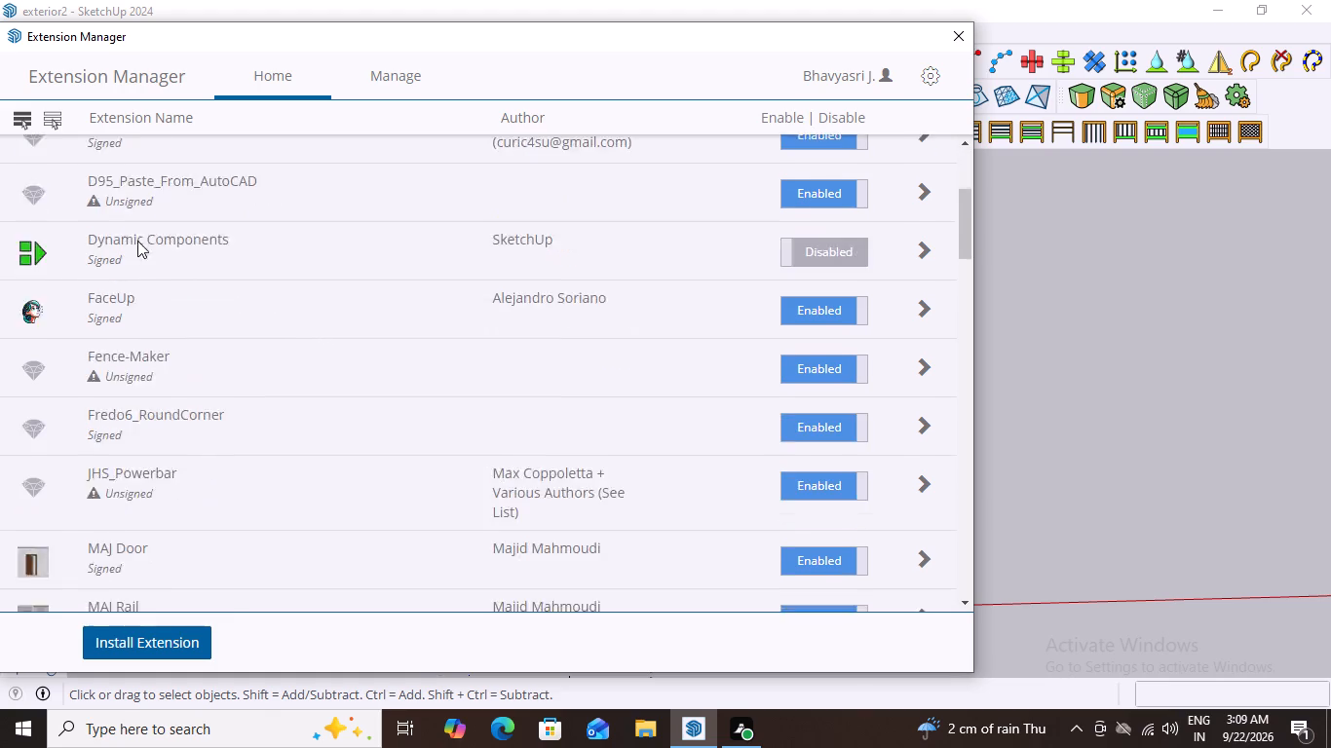
{"action": "scroll", "coordinate": [137, 241], "scroll_direction": "down", "scroll_amount": 2}
{"action": "scroll", "coordinate": [187, 416], "scroll_direction": "down", "scroll_amount": 4}
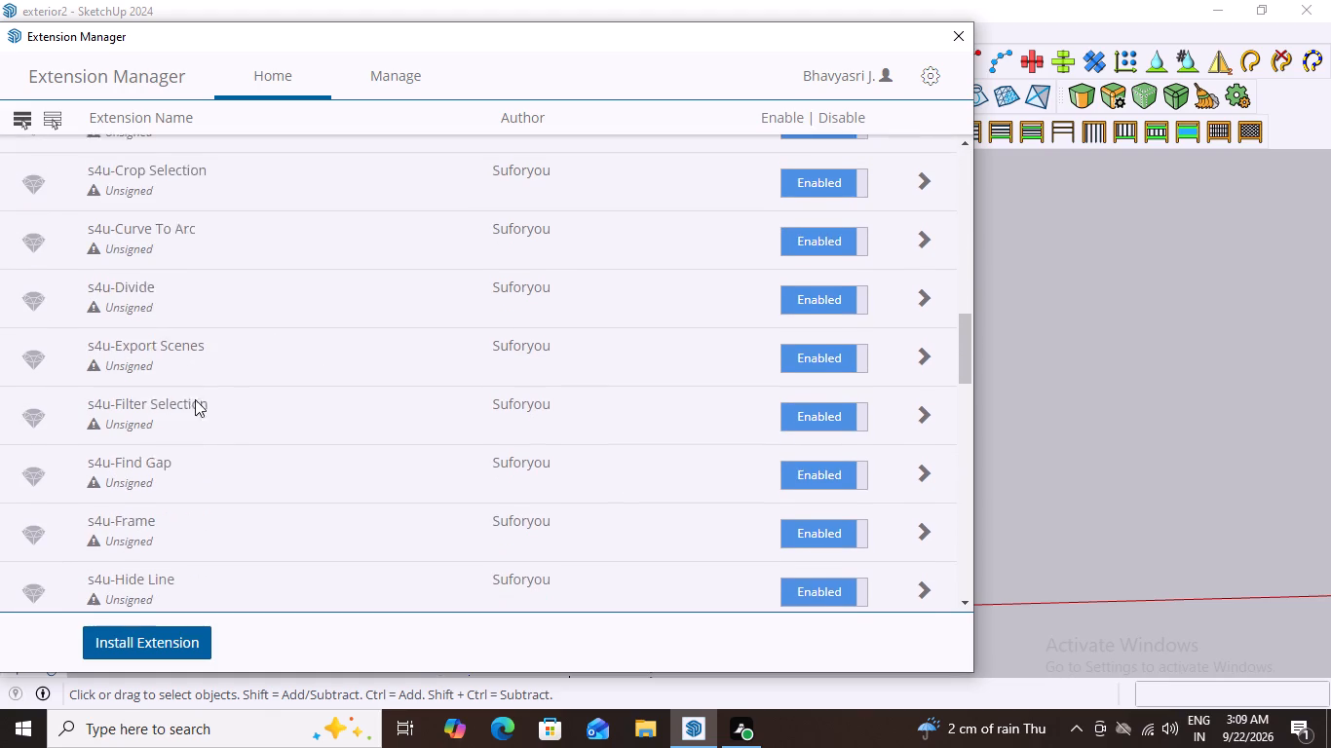
{"action": "scroll", "coordinate": [194, 82], "scroll_direction": "up", "scroll_amount": 9}
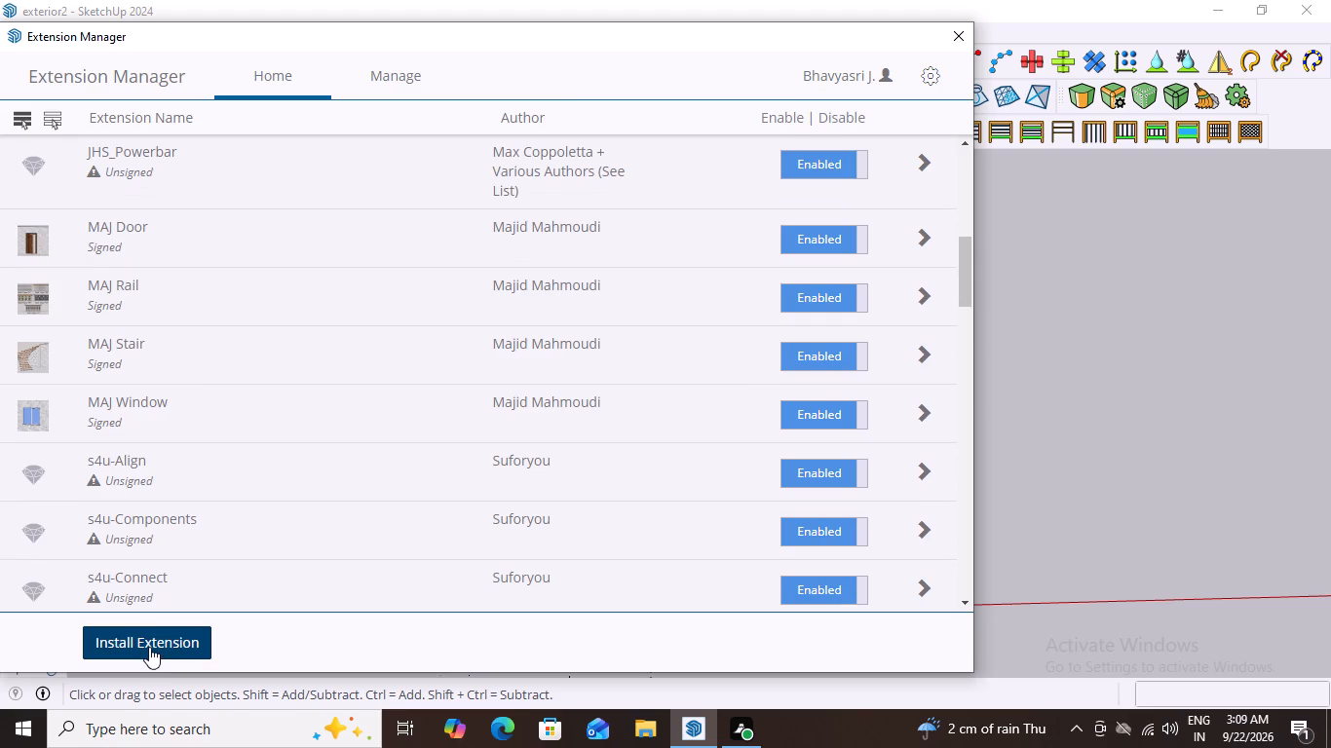
{"action": "left_click", "coordinate": [149, 647]}
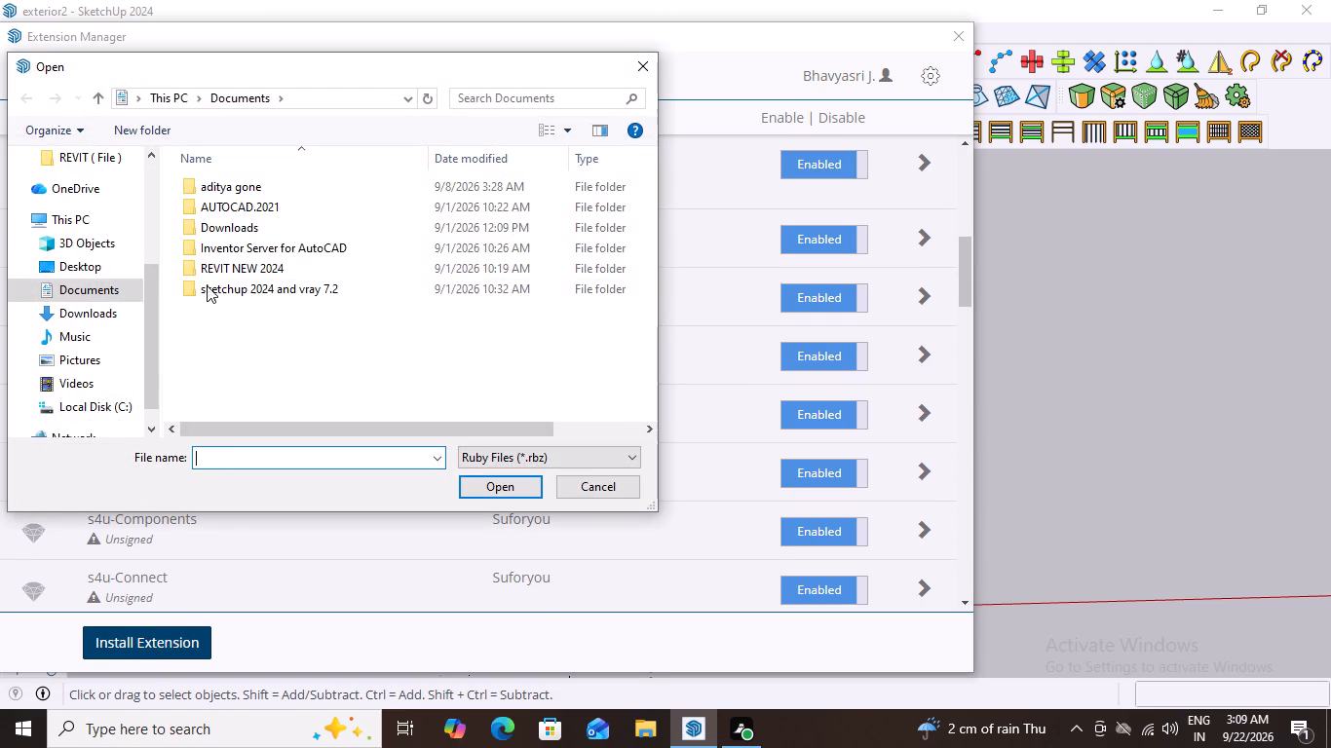
{"action": "left_click", "coordinate": [90, 309]}
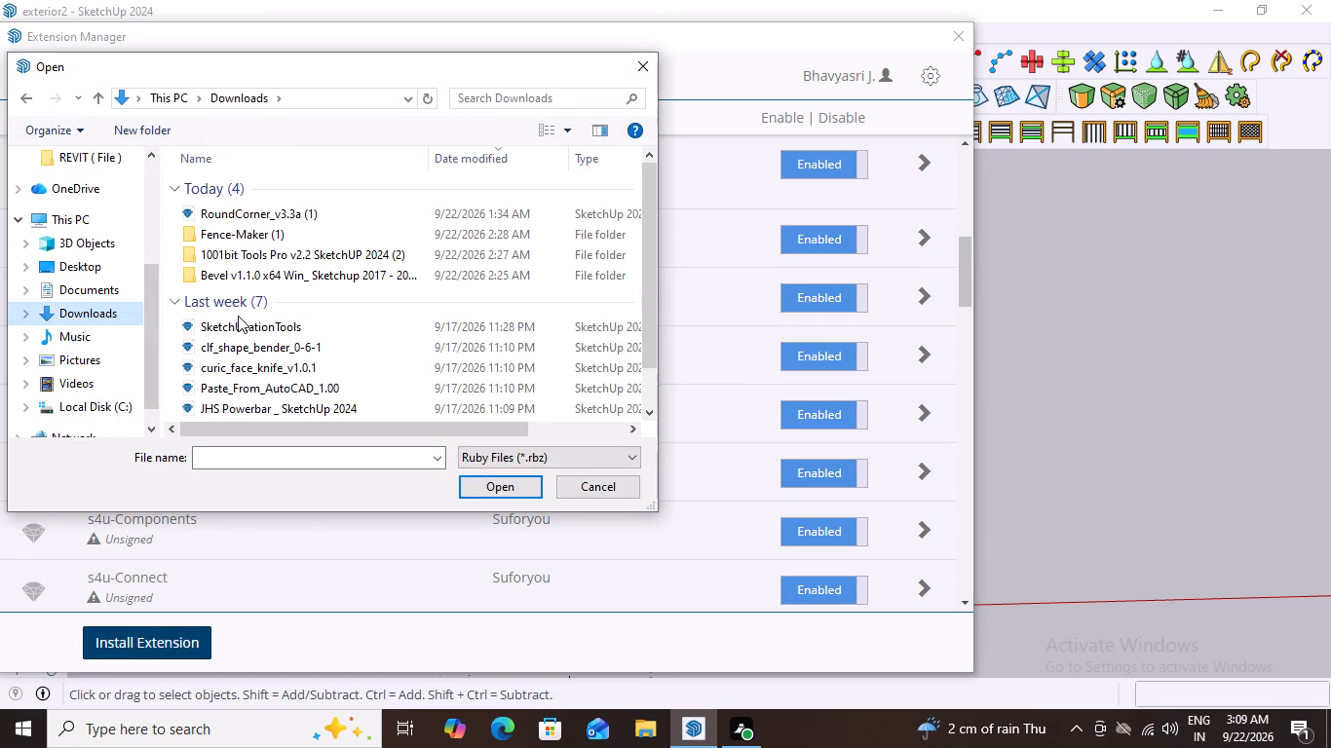
{"action": "scroll", "coordinate": [238, 315], "scroll_direction": "down", "scroll_amount": 1}
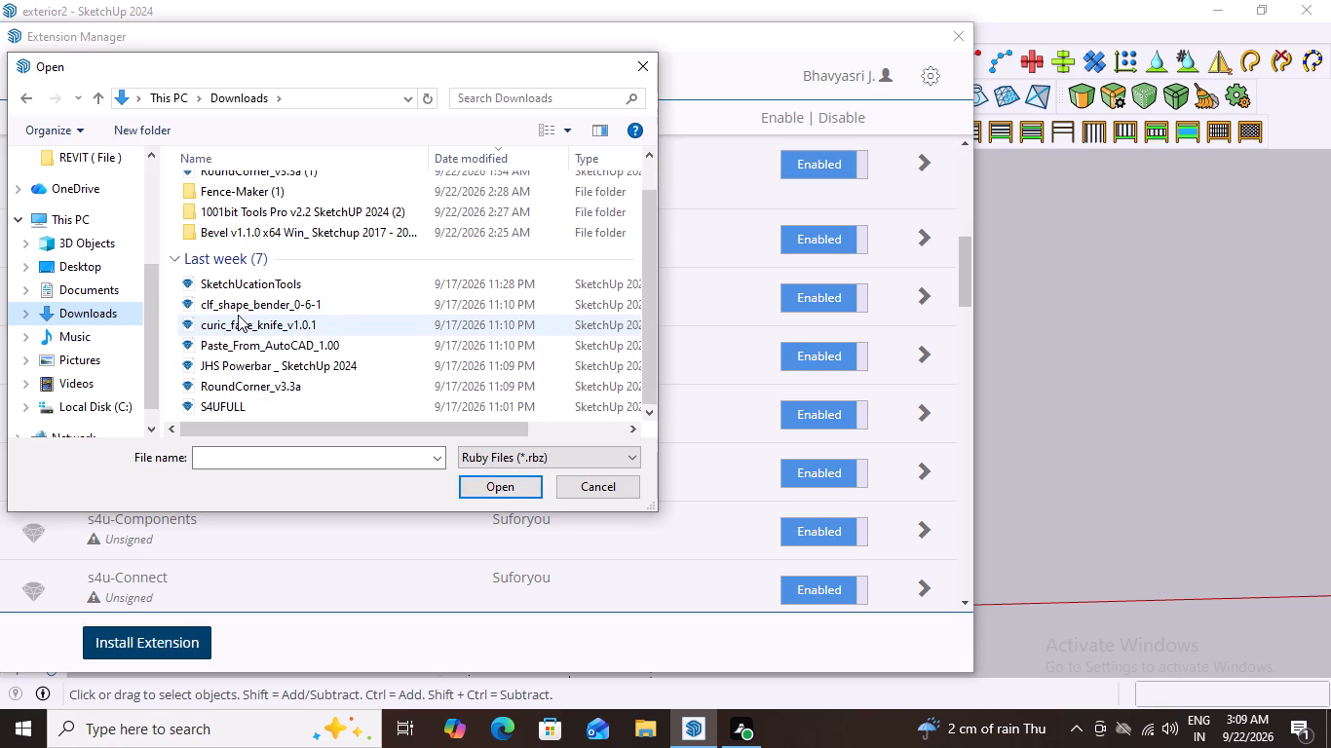
{"action": "scroll", "coordinate": [253, 271], "scroll_direction": "up", "scroll_amount": 2}
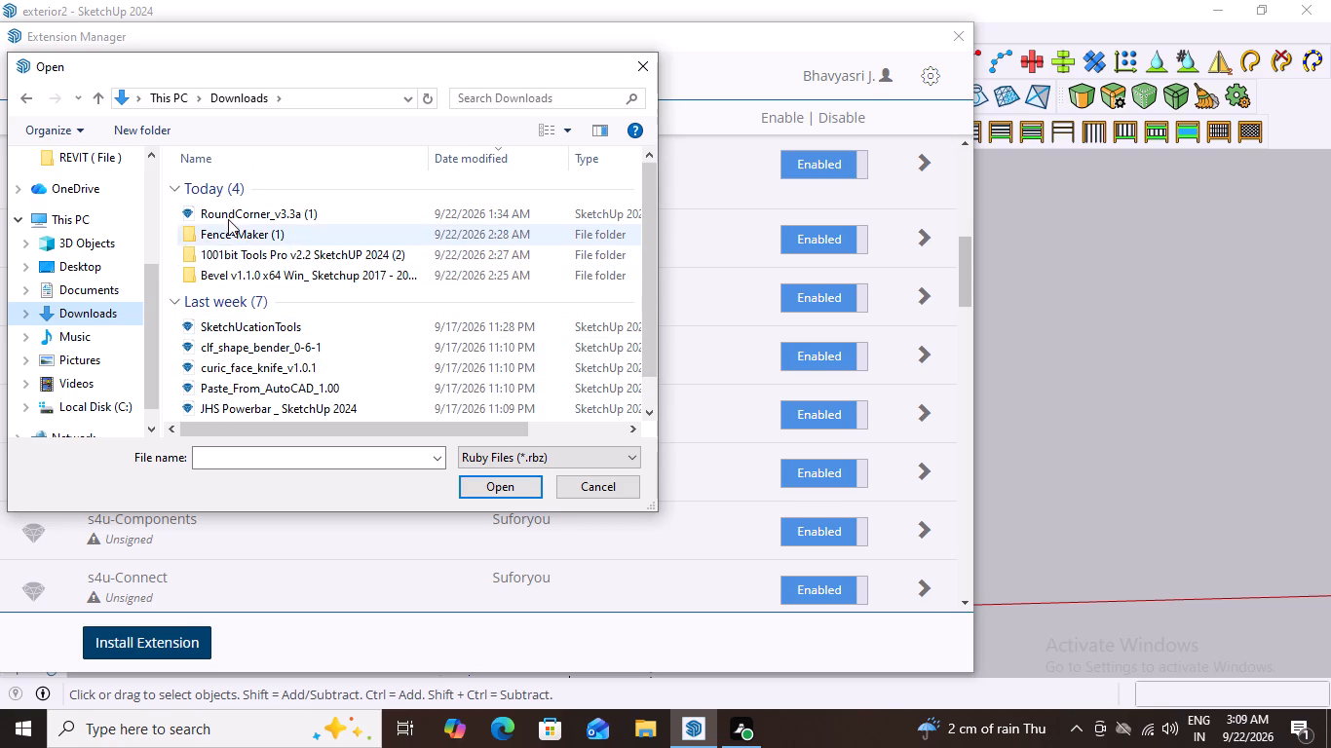
{"action": "double_click", "coordinate": [220, 211]}
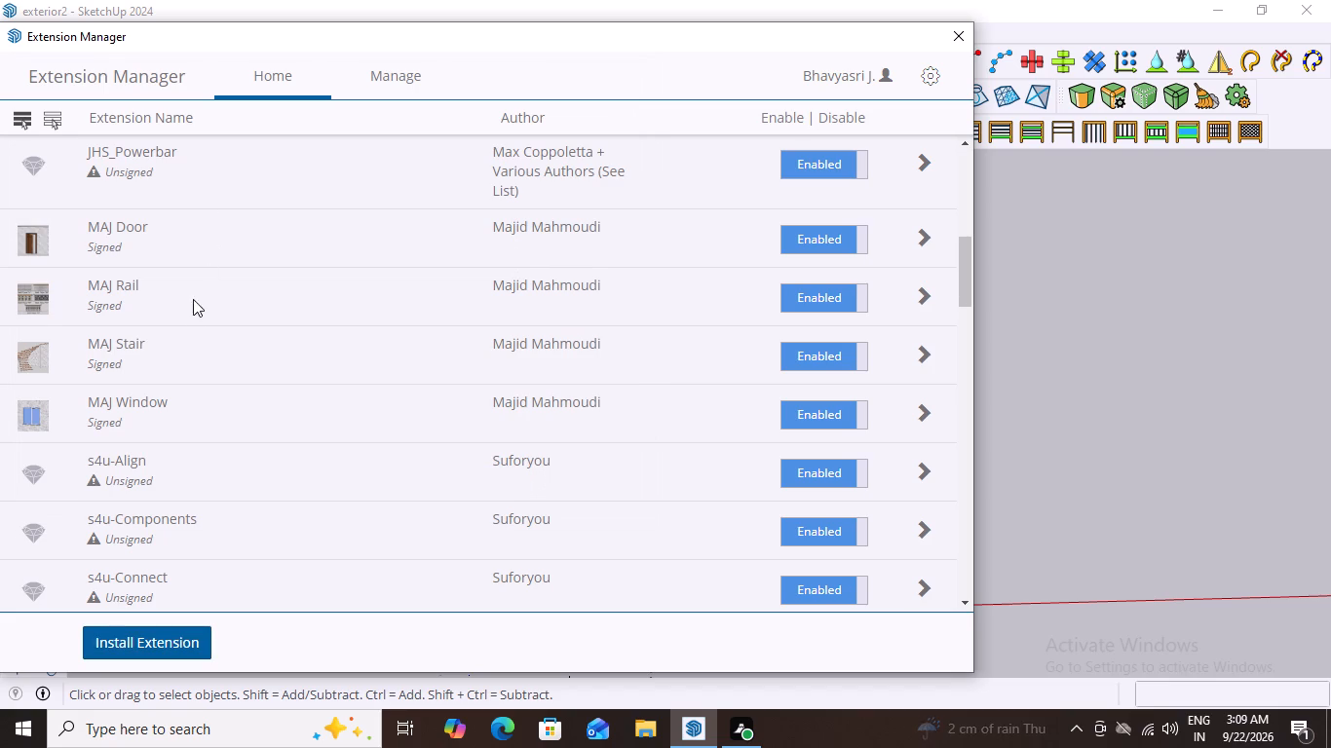
Look through the installed extensions in Extension Manager for the Fredo6_RoundCorner entry.
{"action": "scroll", "coordinate": [371, 386], "scroll_direction": "down", "scroll_amount": 1}
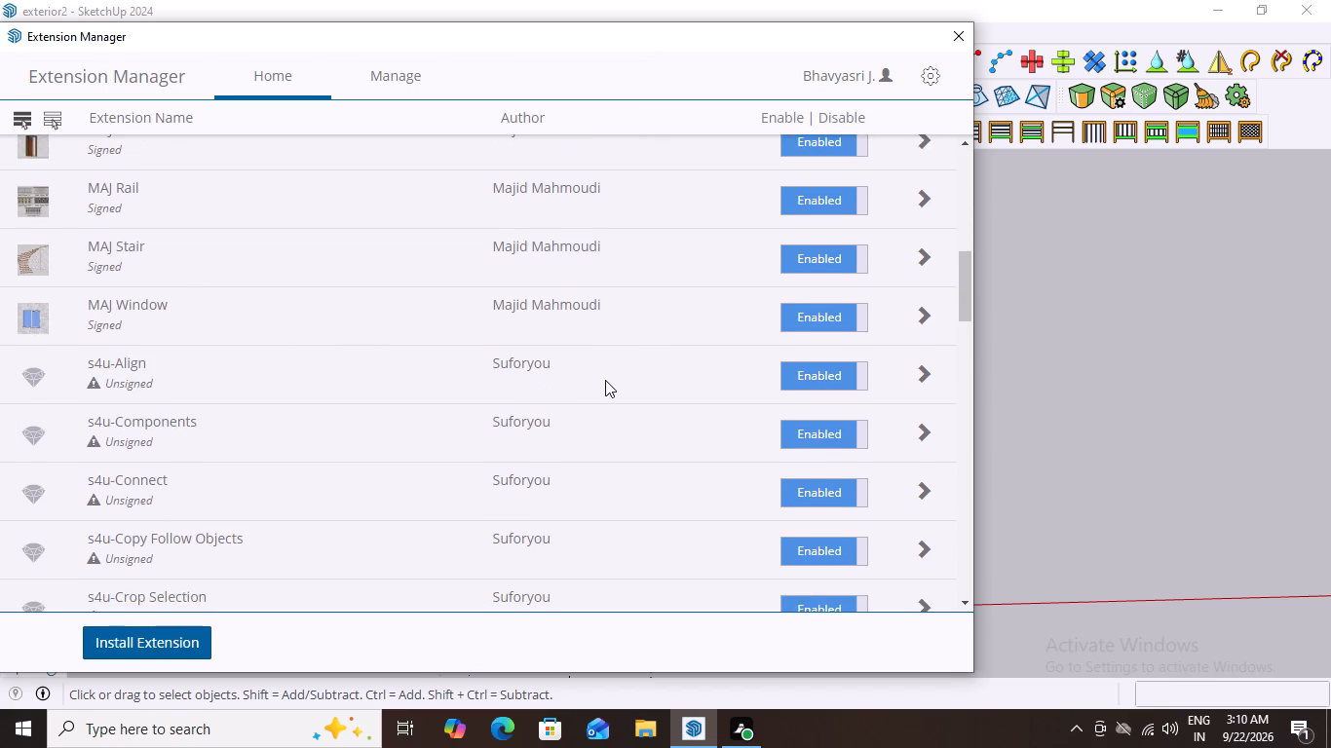
{"action": "scroll", "coordinate": [605, 380], "scroll_direction": "down", "scroll_amount": 3}
{"action": "scroll", "coordinate": [505, 389], "scroll_direction": "down", "scroll_amount": 4}
{"action": "scroll", "coordinate": [629, 414], "scroll_direction": "up", "scroll_amount": 8}
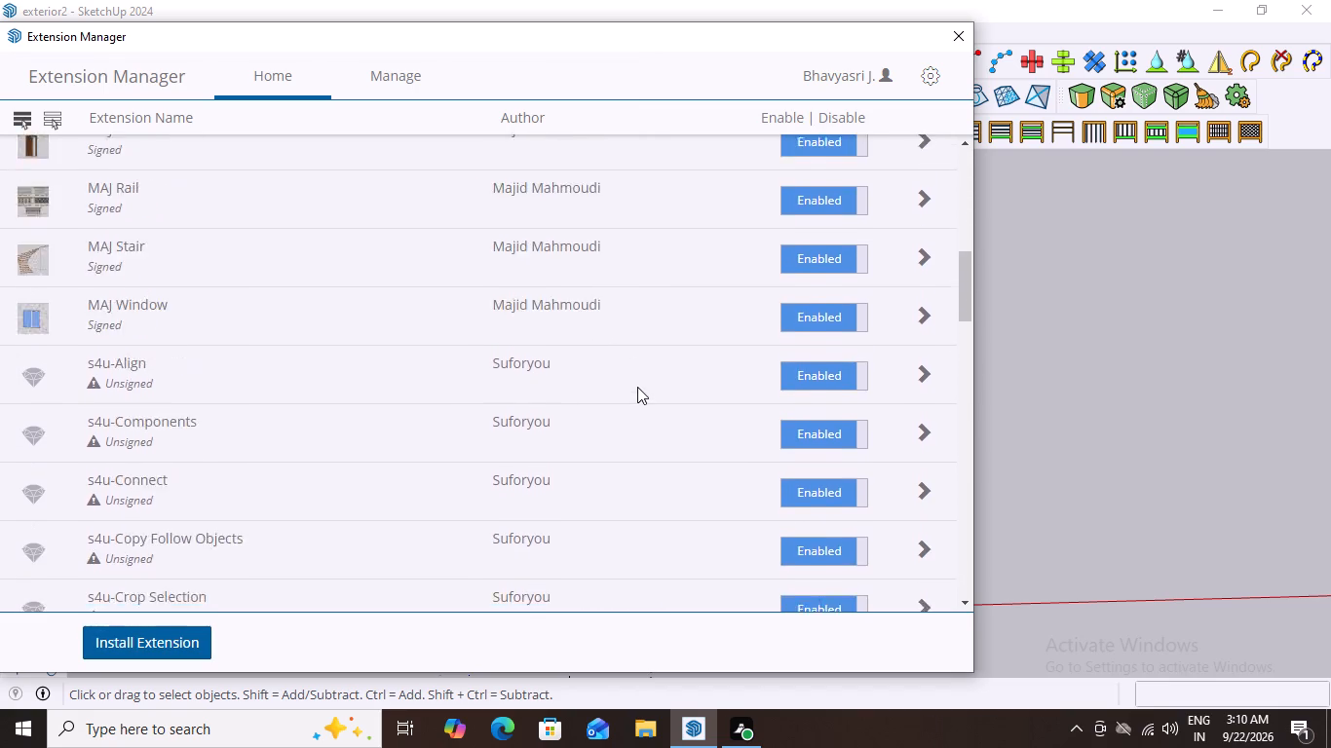
{"action": "scroll", "coordinate": [637, 387], "scroll_direction": "up", "scroll_amount": 16}
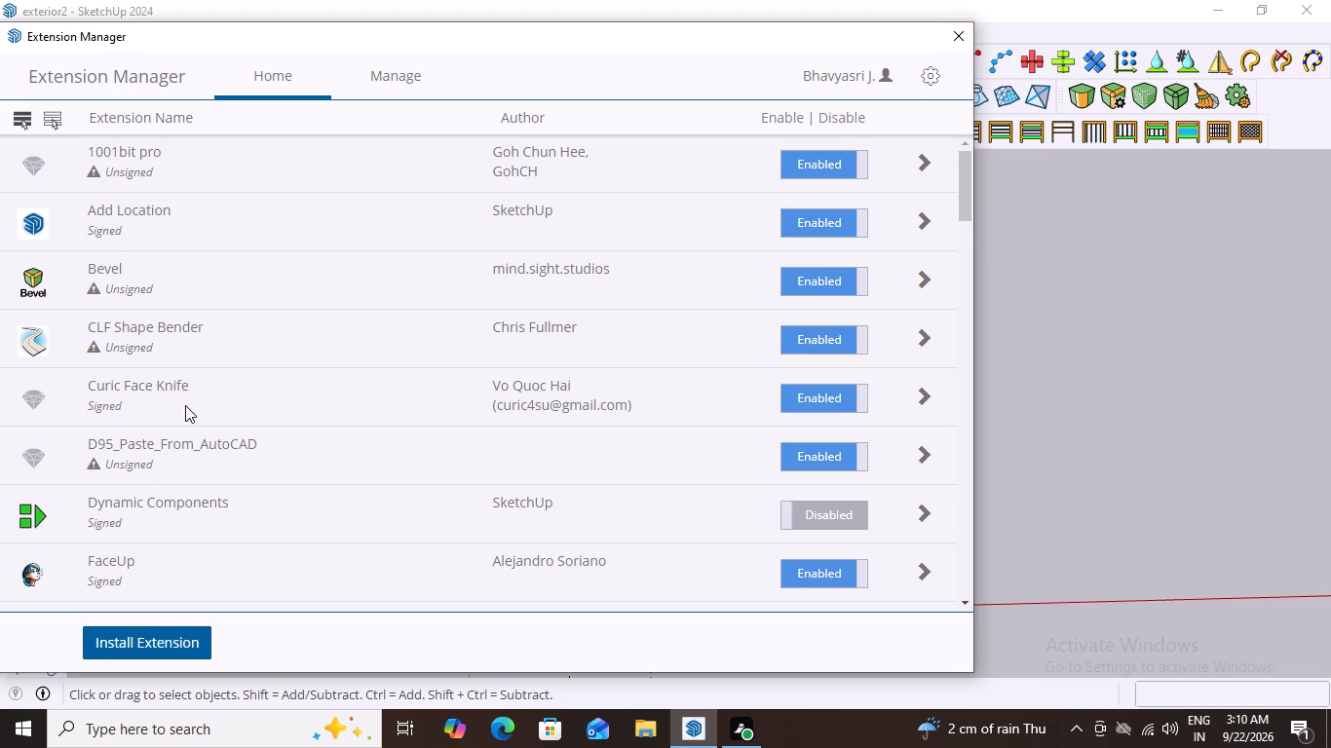
{"action": "scroll", "coordinate": [148, 390], "scroll_direction": "down", "scroll_amount": 1}
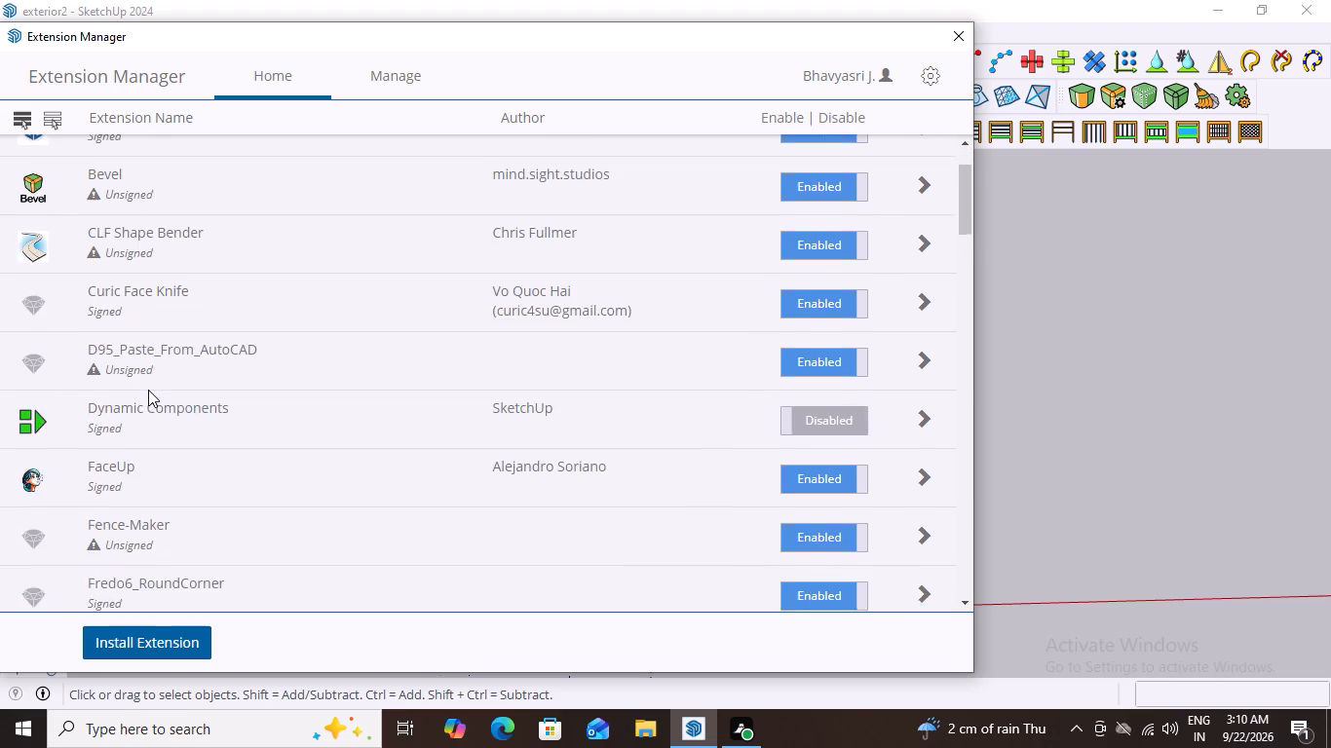
{"action": "scroll", "coordinate": [148, 390], "scroll_direction": "down", "scroll_amount": 2}
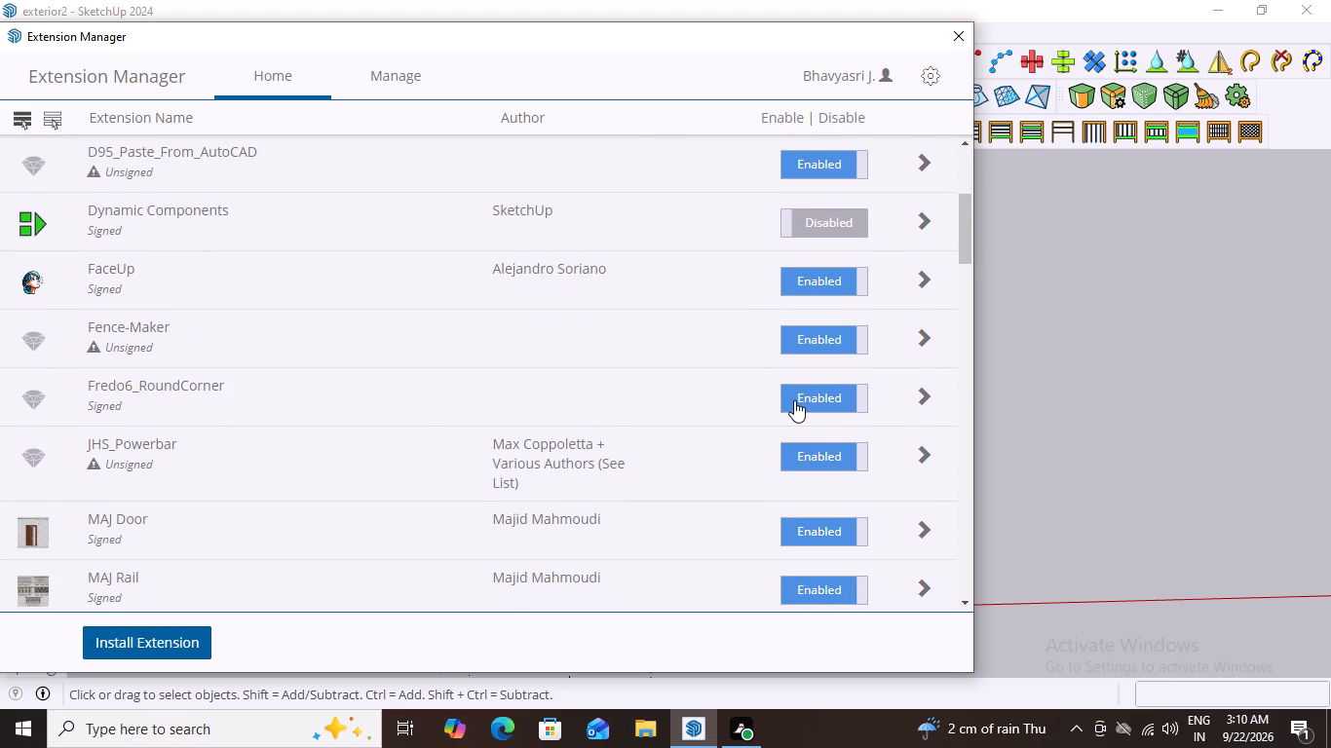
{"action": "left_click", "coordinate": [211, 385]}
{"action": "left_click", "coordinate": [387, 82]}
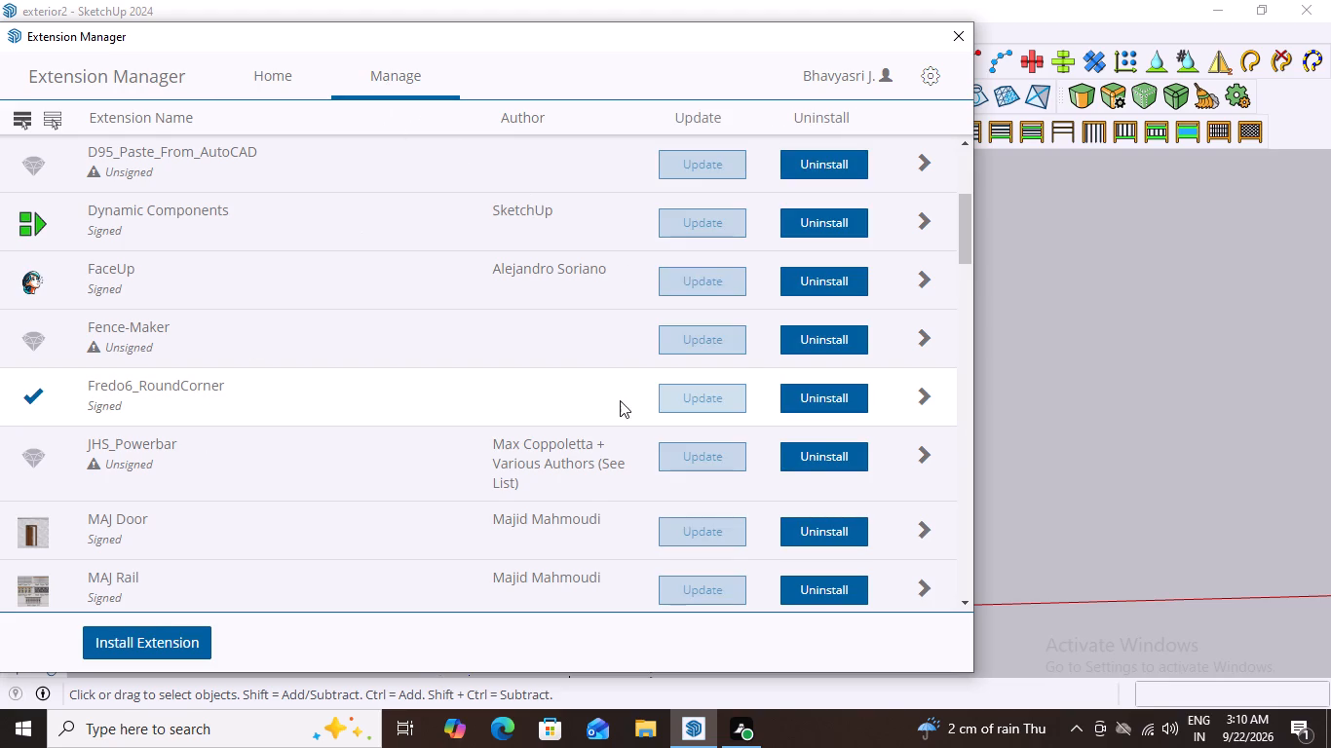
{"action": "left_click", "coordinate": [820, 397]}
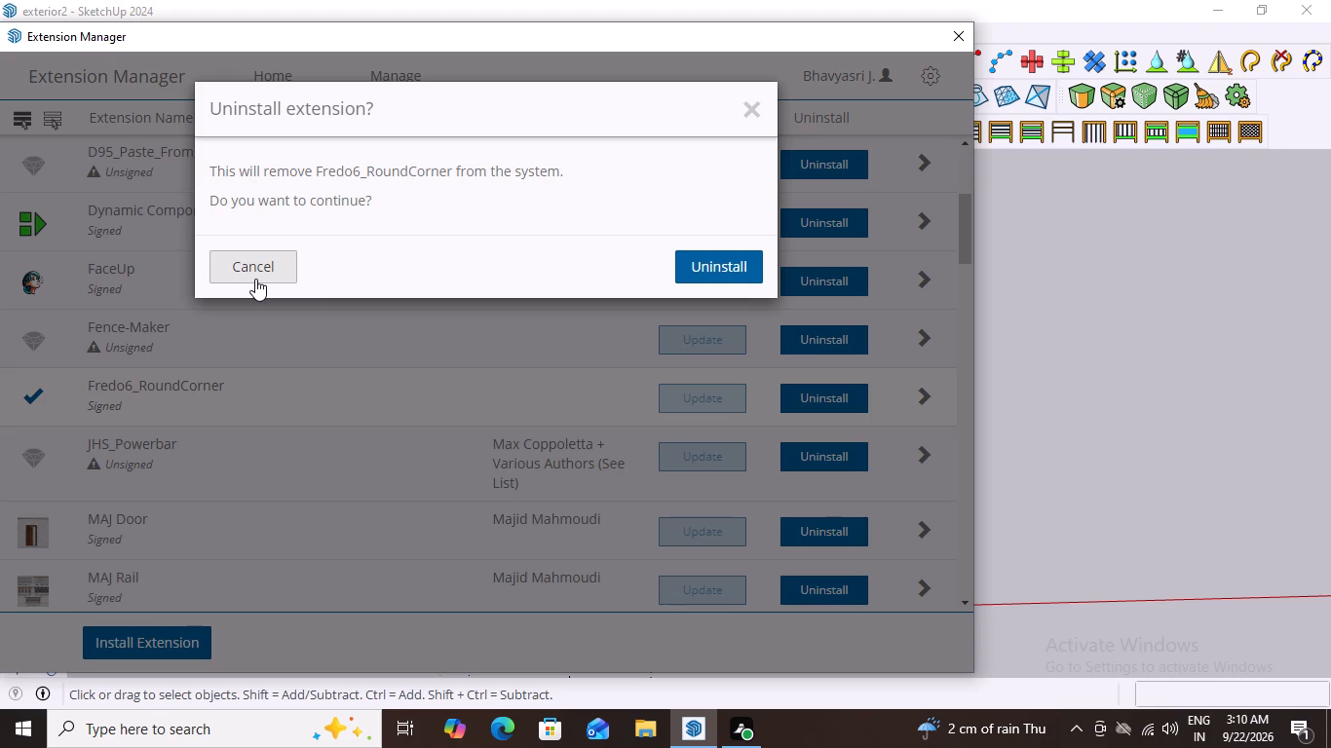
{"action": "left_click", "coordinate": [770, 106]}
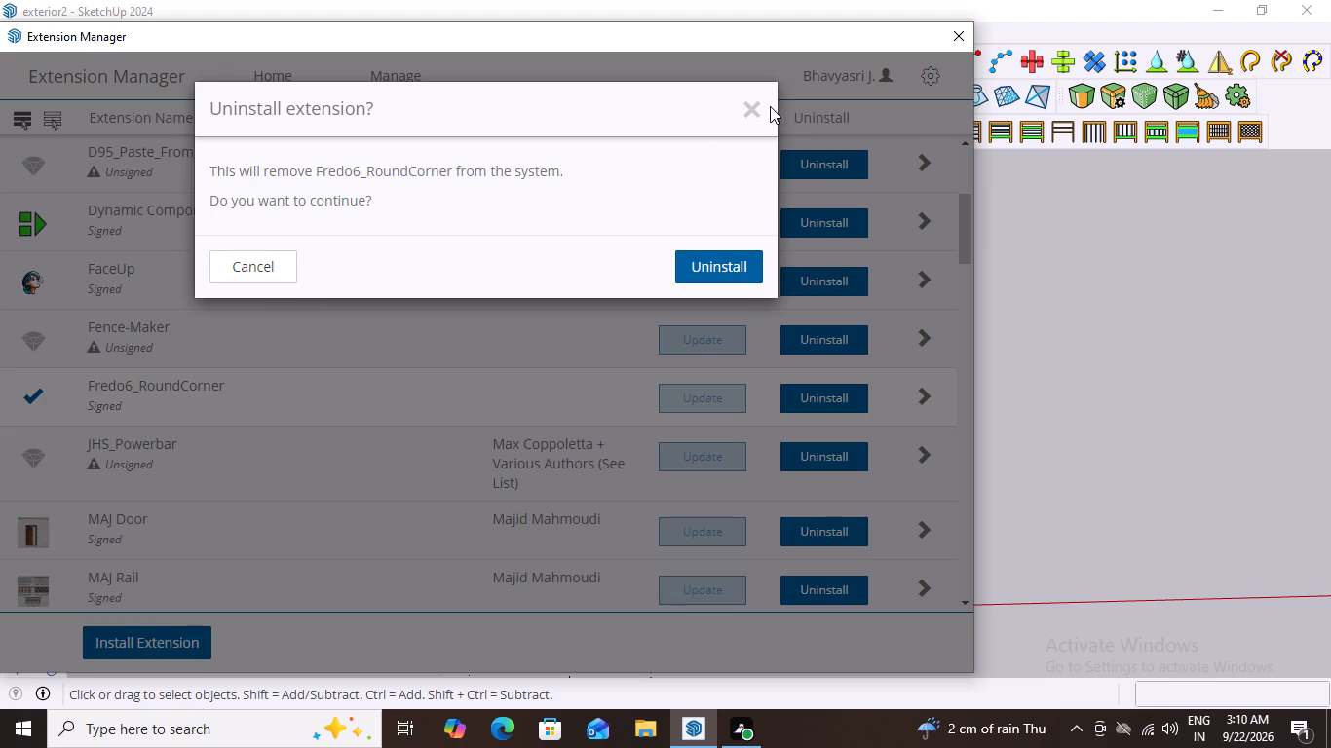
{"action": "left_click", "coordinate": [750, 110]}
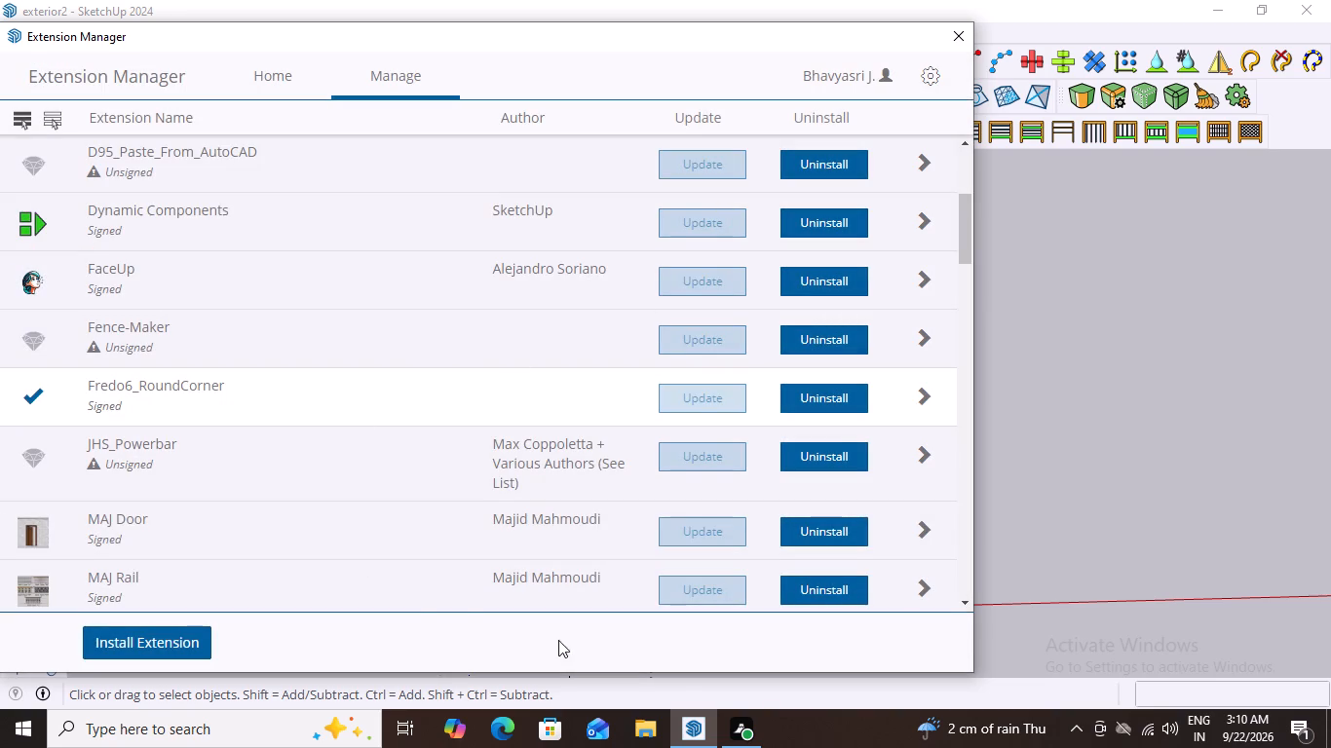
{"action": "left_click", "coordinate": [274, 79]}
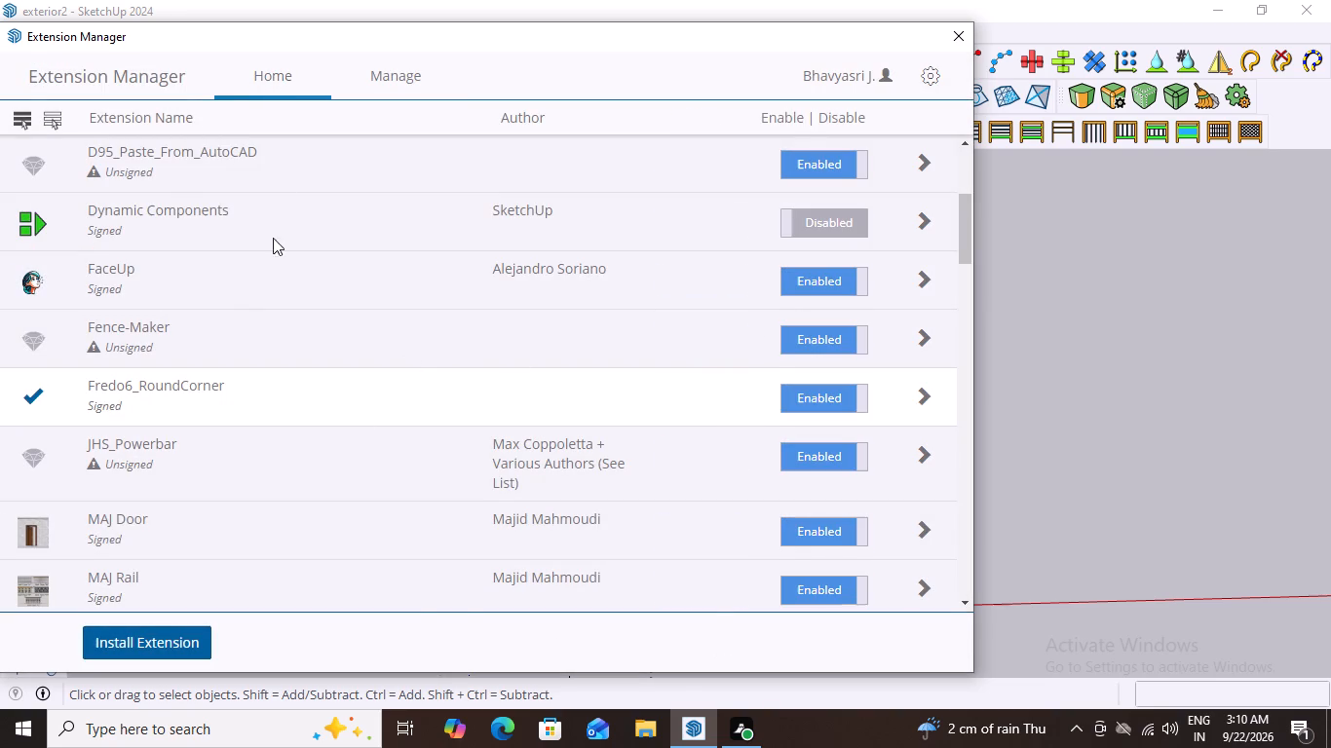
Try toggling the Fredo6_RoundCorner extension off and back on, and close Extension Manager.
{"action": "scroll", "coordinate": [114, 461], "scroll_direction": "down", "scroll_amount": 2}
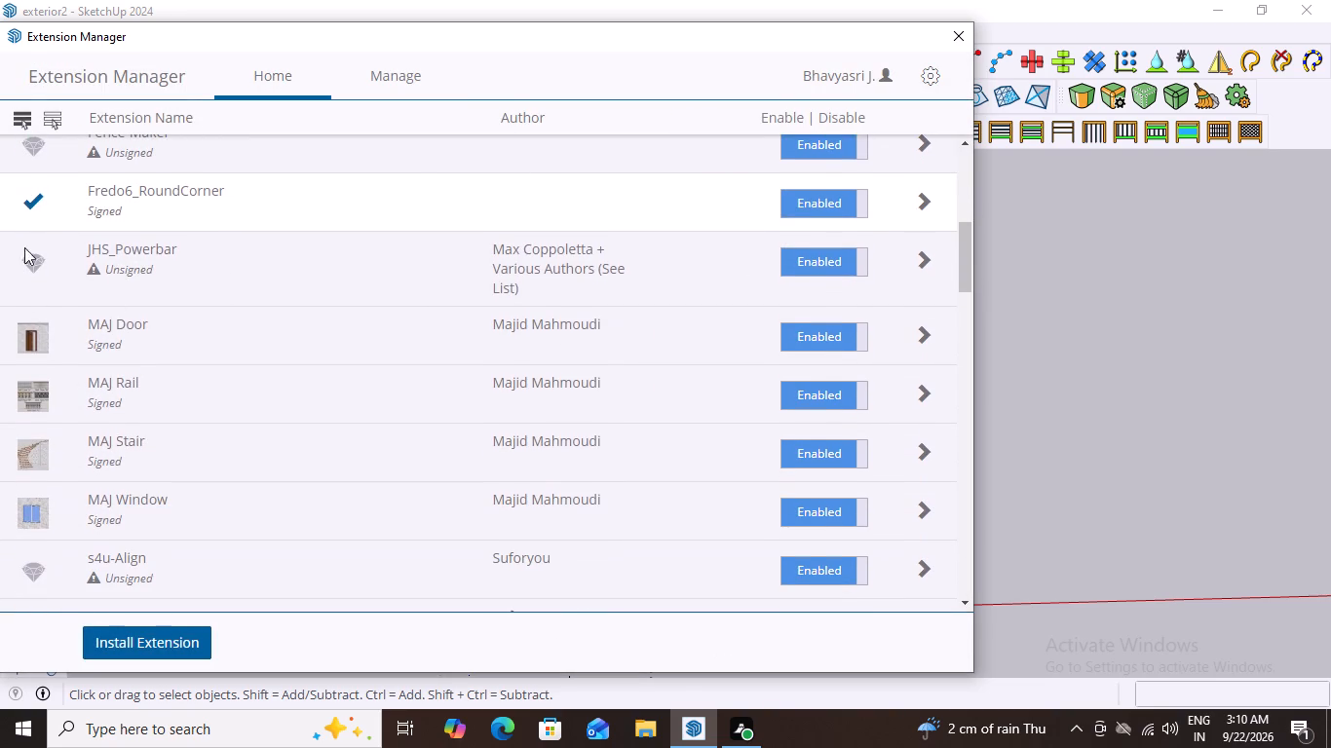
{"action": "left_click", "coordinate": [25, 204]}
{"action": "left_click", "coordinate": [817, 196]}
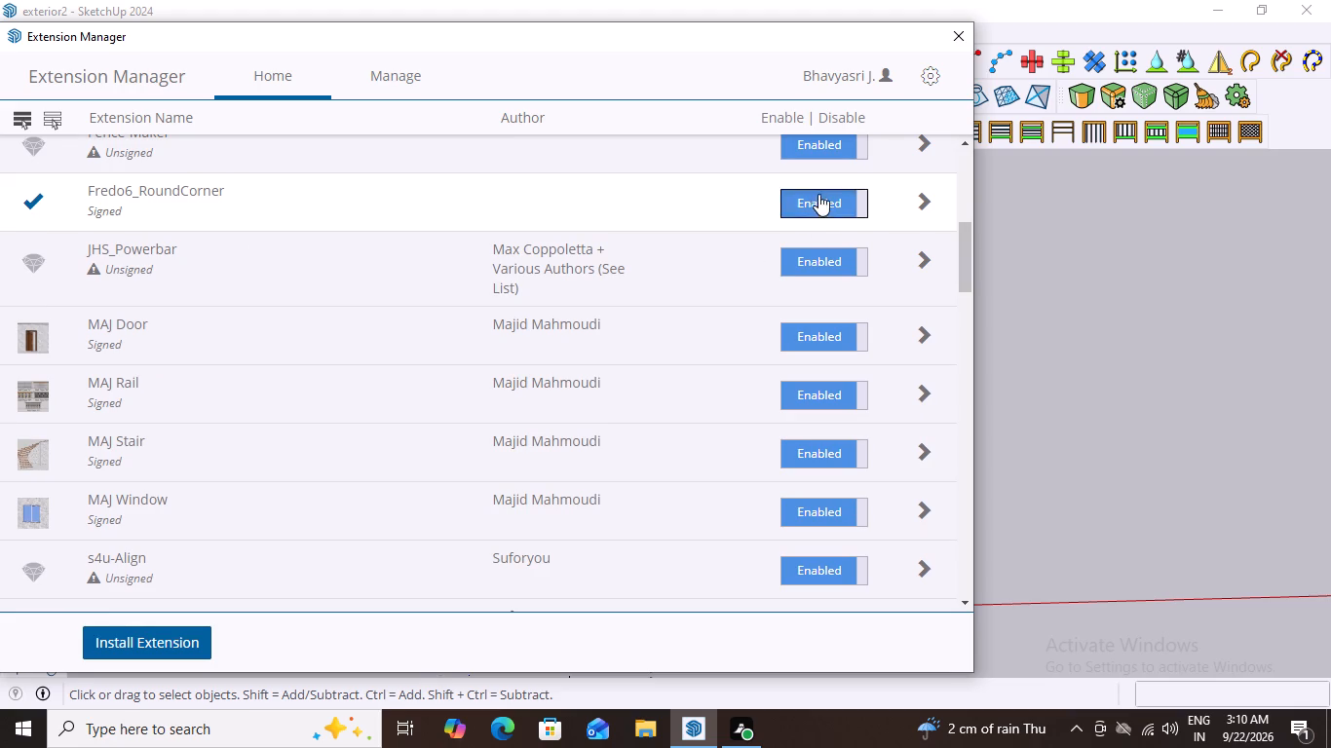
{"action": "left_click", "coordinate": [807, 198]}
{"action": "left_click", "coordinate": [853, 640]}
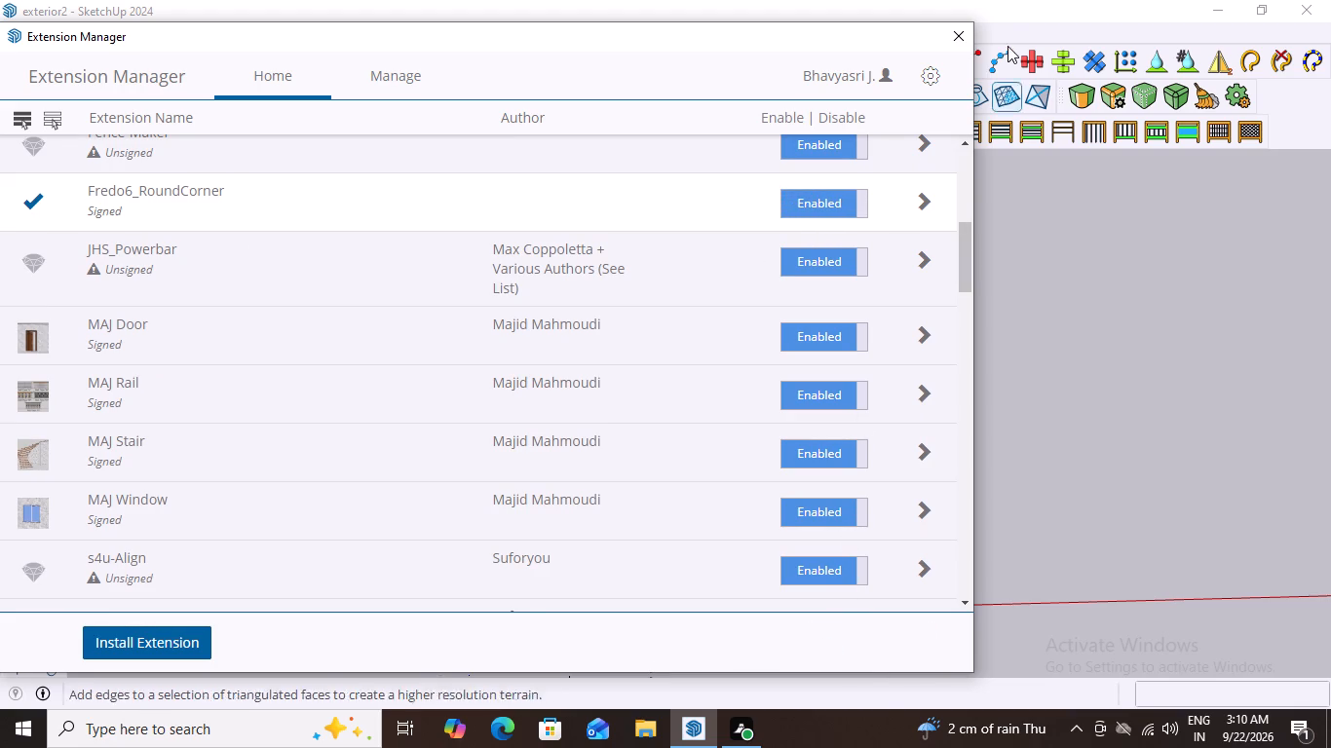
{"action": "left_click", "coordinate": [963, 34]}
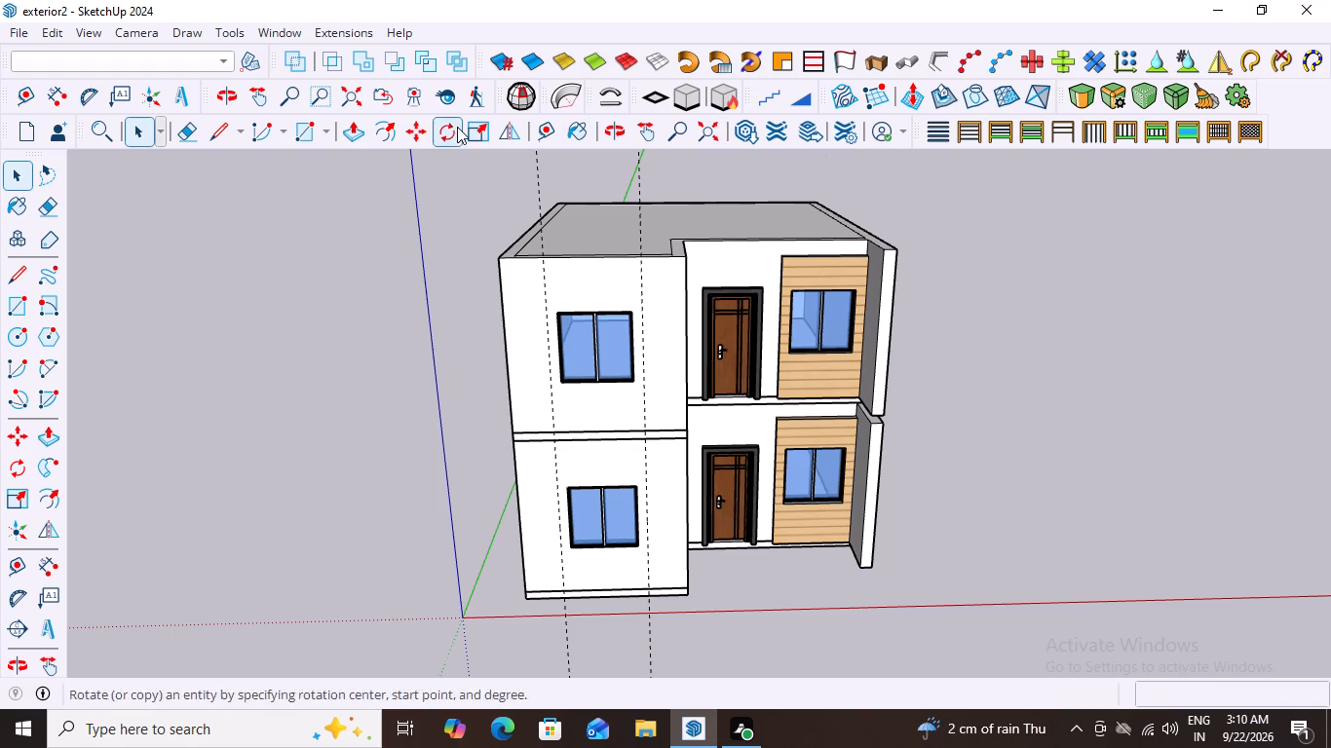
Check the list of available toolbars for the RoundCorner and 1001bit Pro toolbars.
{"action": "right_click", "coordinate": [1275, 101]}
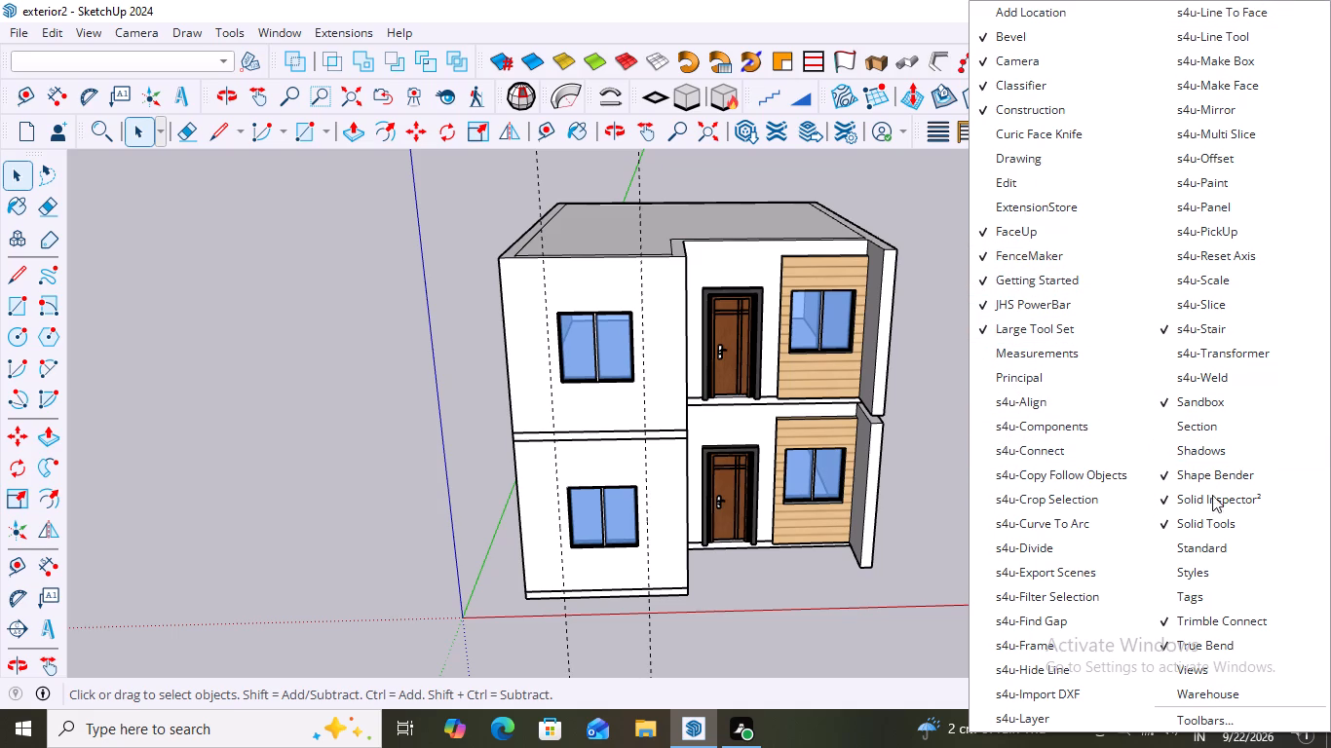
{"action": "scroll", "coordinate": [1210, 514], "scroll_direction": "down", "scroll_amount": 3}
{"action": "scroll", "coordinate": [1186, 649], "scroll_direction": "up", "scroll_amount": 2}
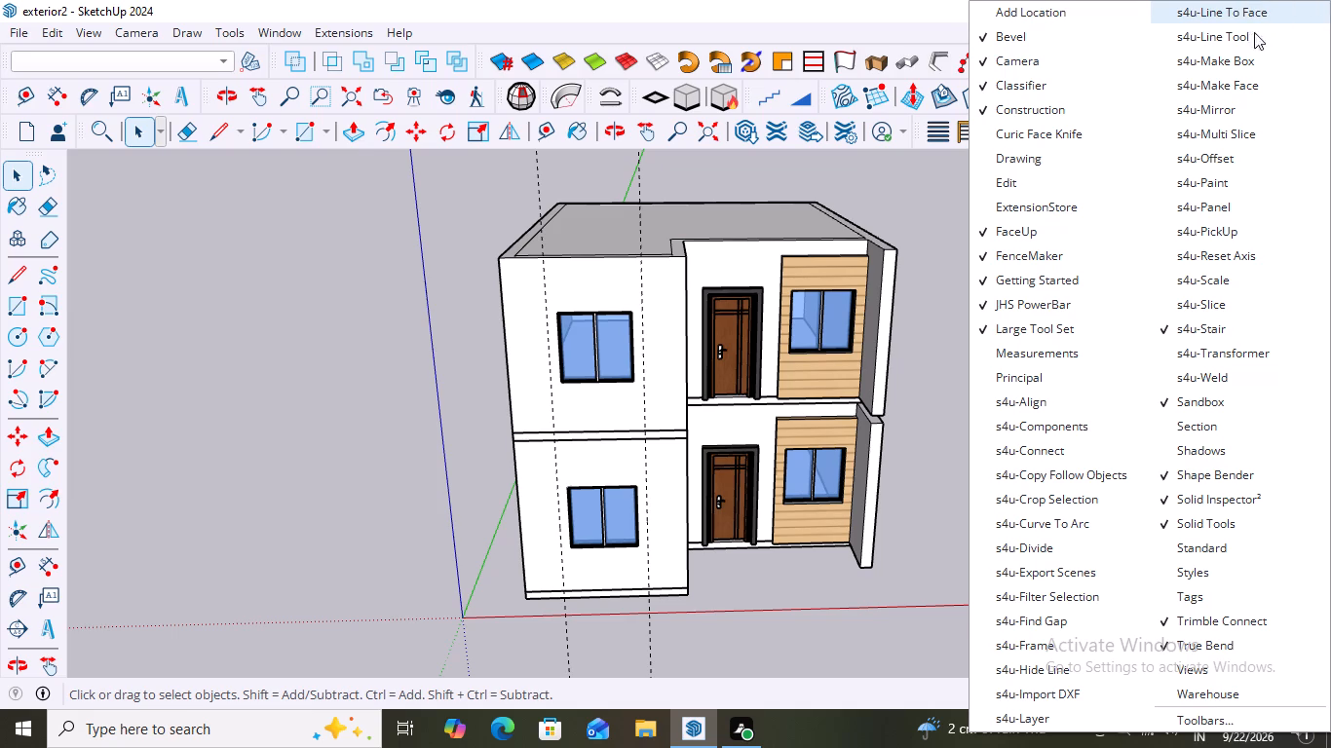
{"action": "left_click", "coordinate": [854, 7]}
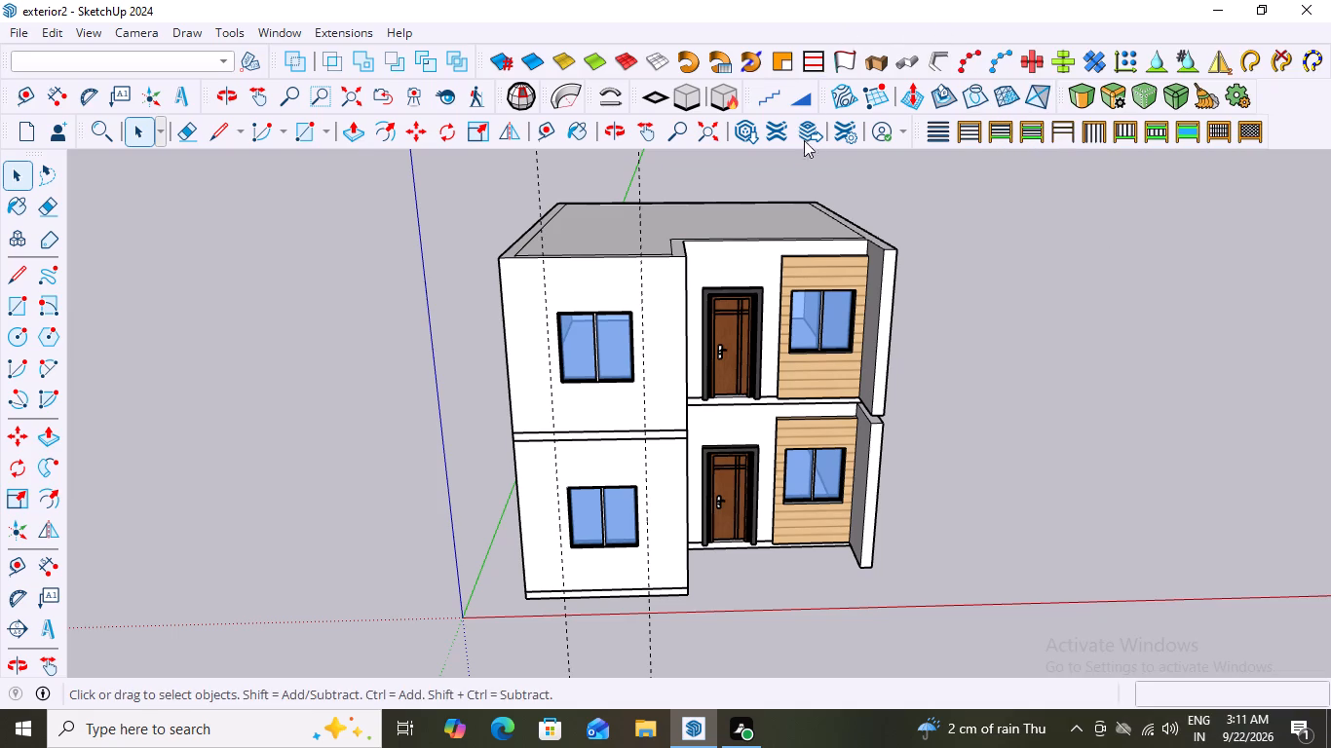
Uninstall the Fredo6_RoundCorner extension through Extension Manager and close the manager.
{"action": "left_click", "coordinate": [340, 28]}
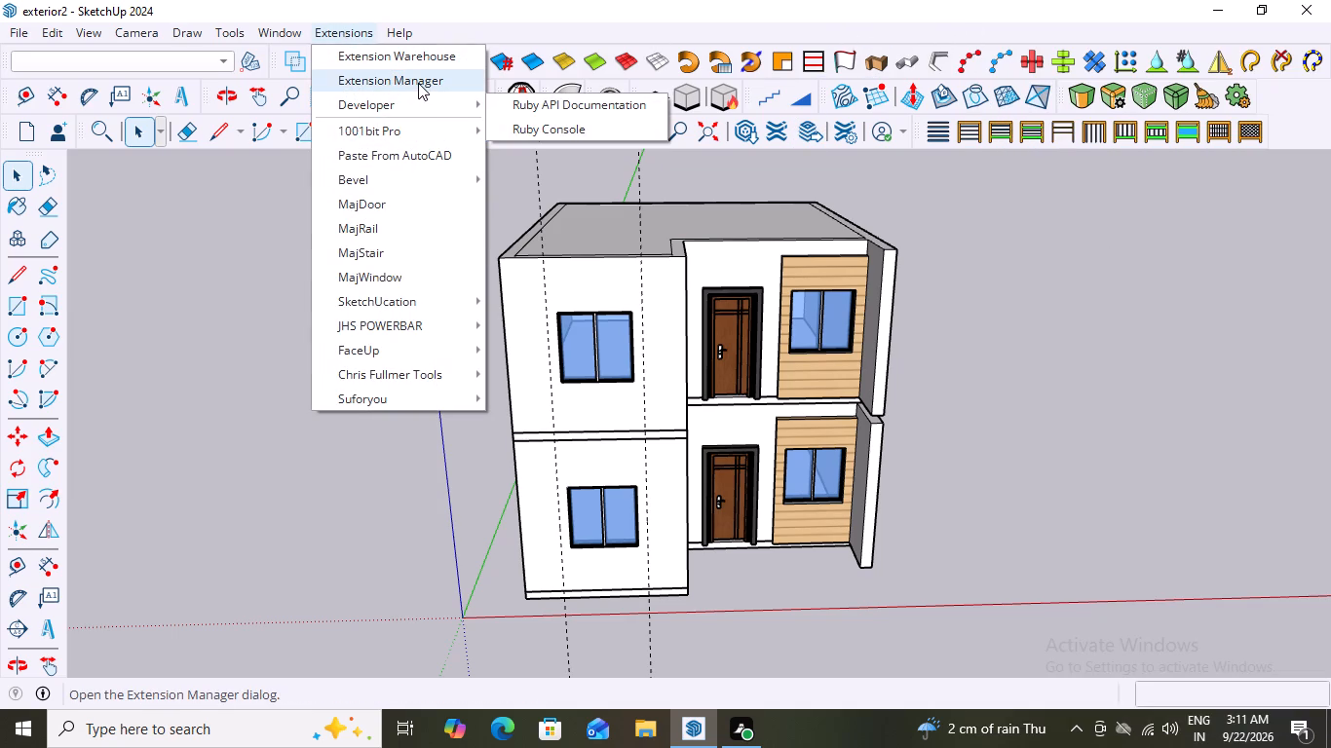
{"action": "left_click", "coordinate": [418, 83]}
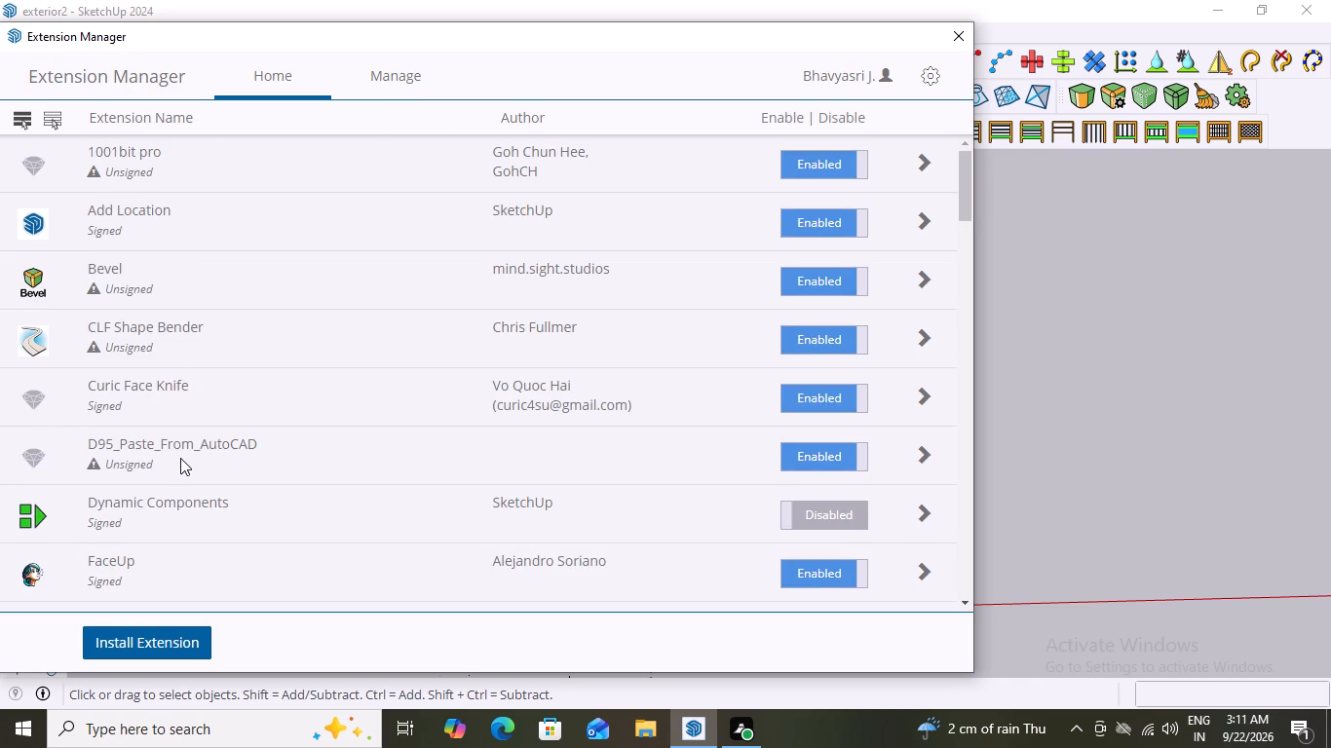
{"action": "scroll", "coordinate": [180, 458], "scroll_direction": "down", "scroll_amount": 3}
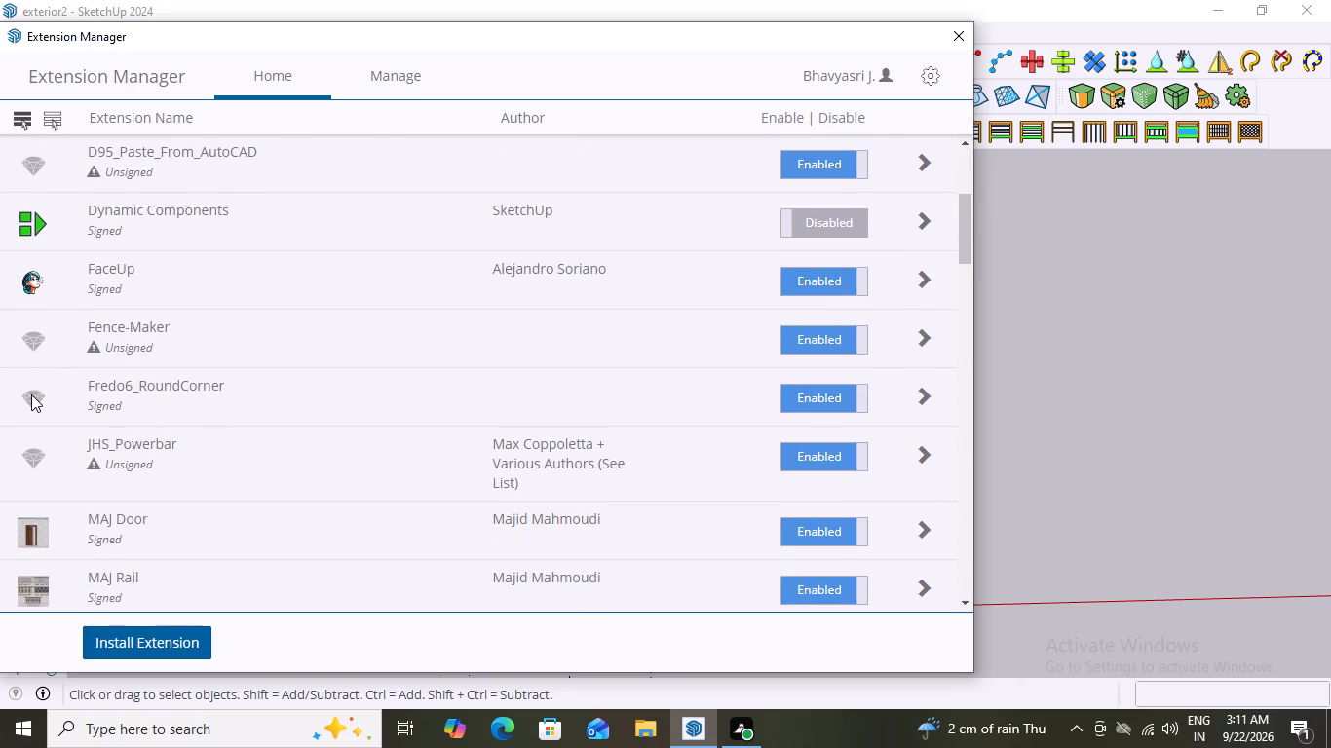
{"action": "left_click", "coordinate": [30, 398]}
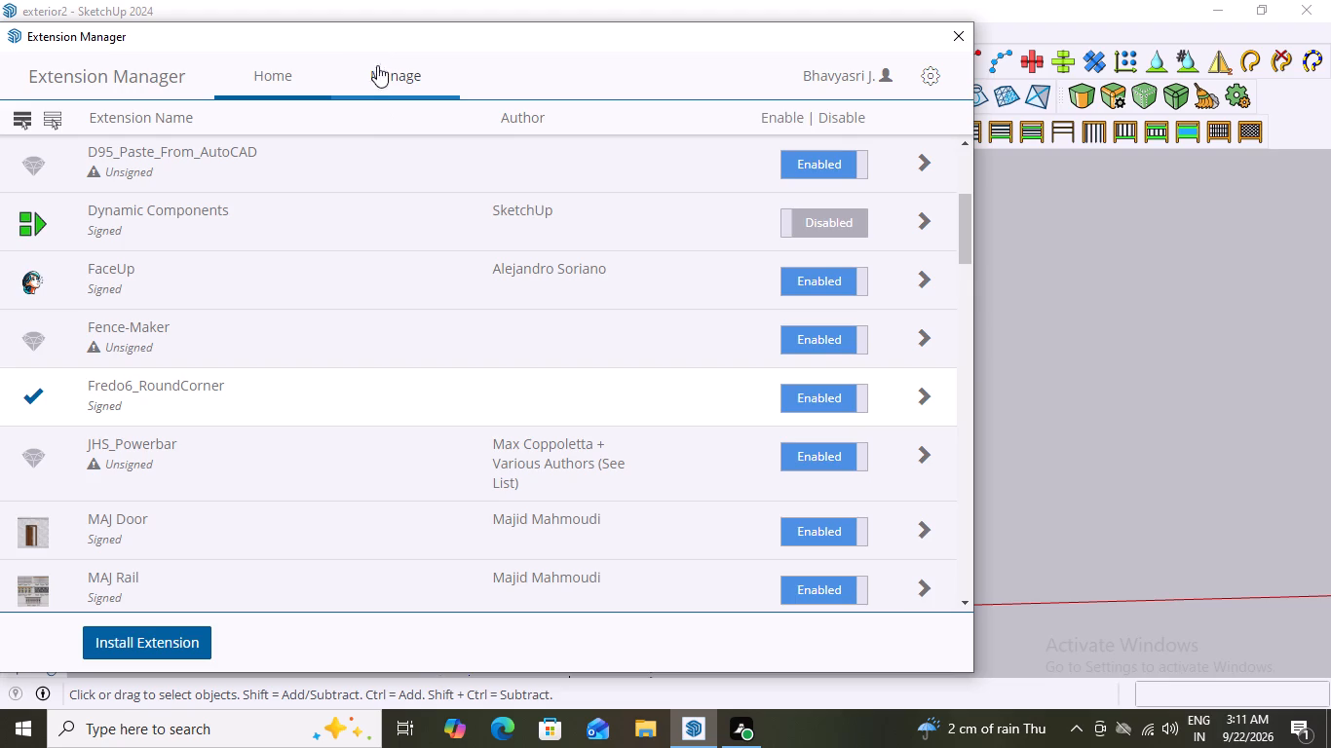
{"action": "left_click", "coordinate": [381, 77]}
{"action": "left_click", "coordinate": [833, 397]}
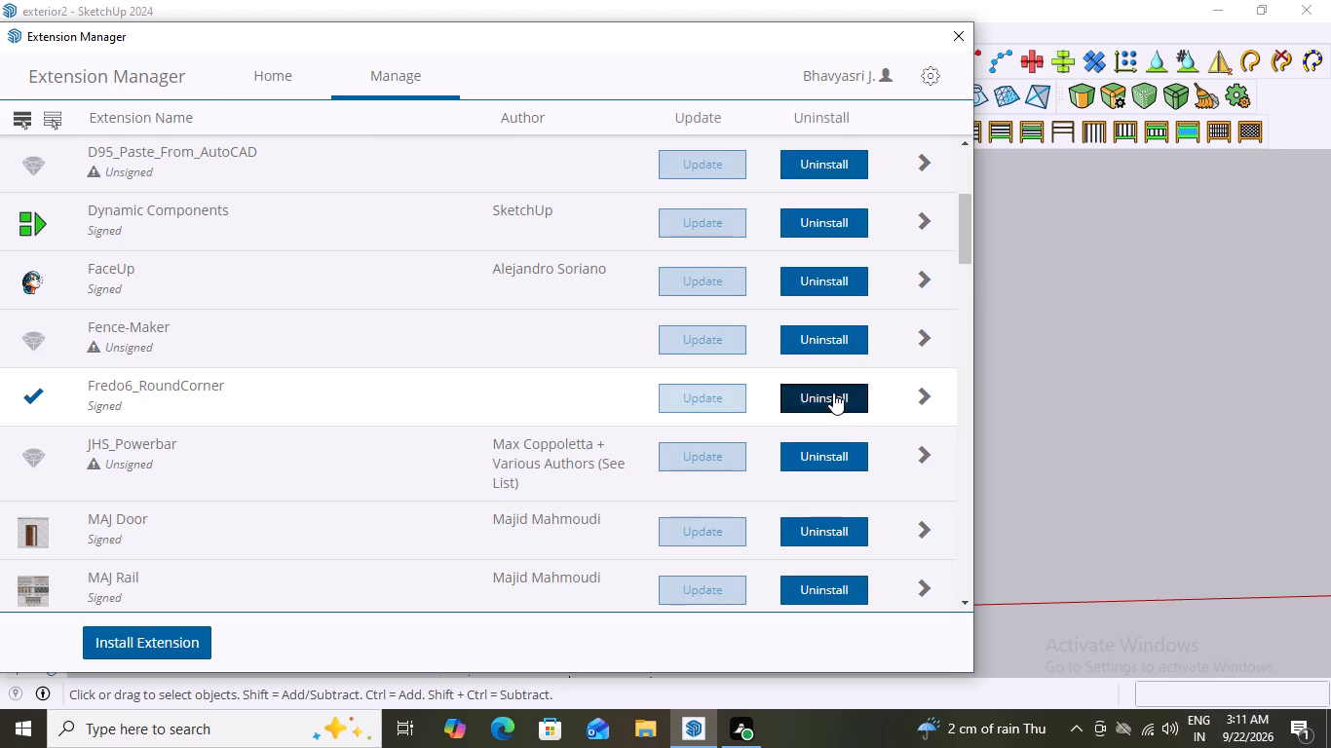
{"action": "left_click", "coordinate": [711, 261]}
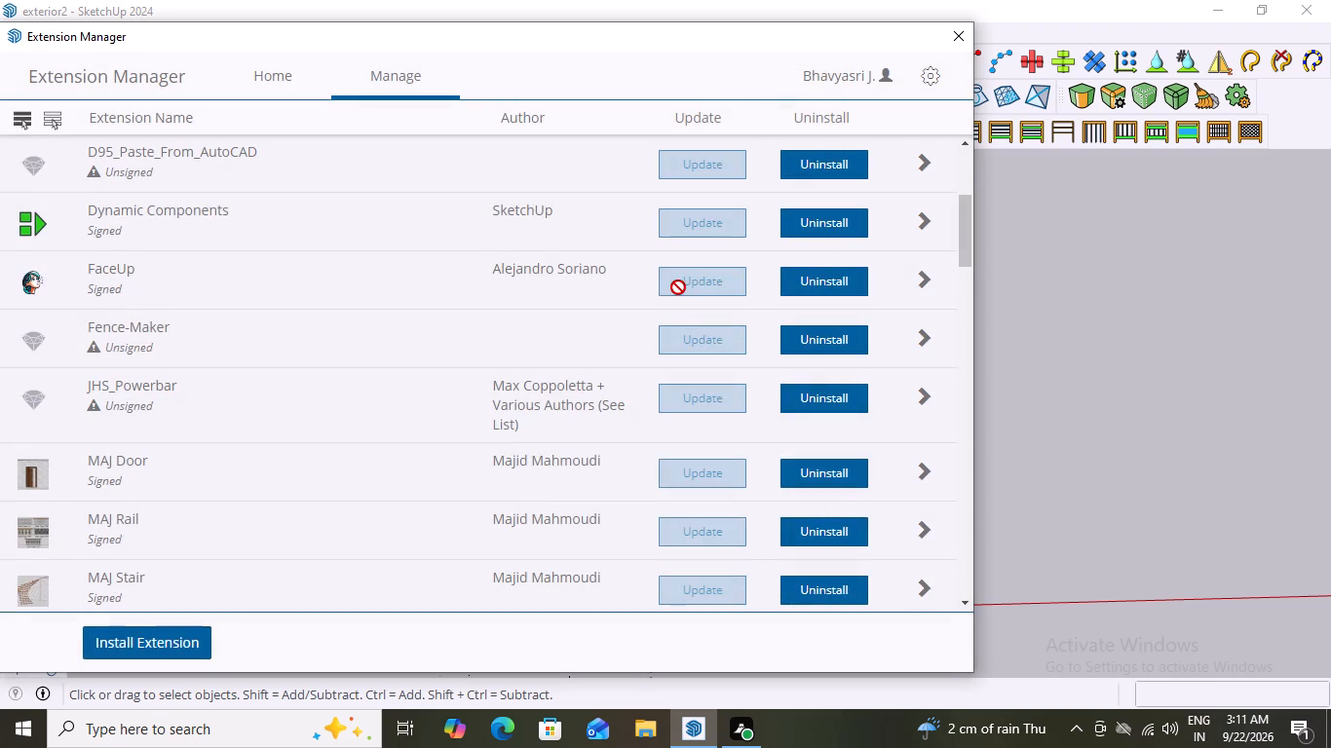
{"action": "scroll", "coordinate": [325, 346], "scroll_direction": "up", "scroll_amount": 5}
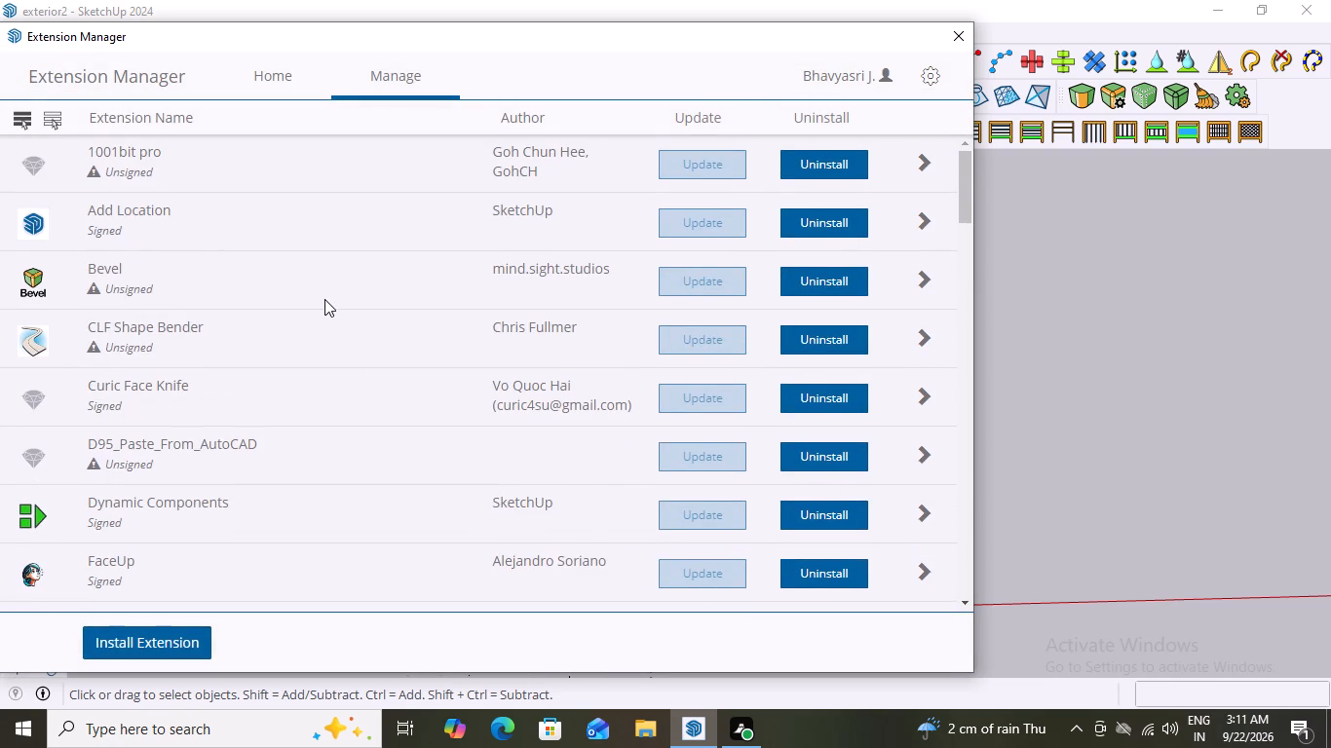
{"action": "scroll", "coordinate": [324, 299], "scroll_direction": "up", "scroll_amount": 3}
{"action": "left_click", "coordinate": [964, 33]}
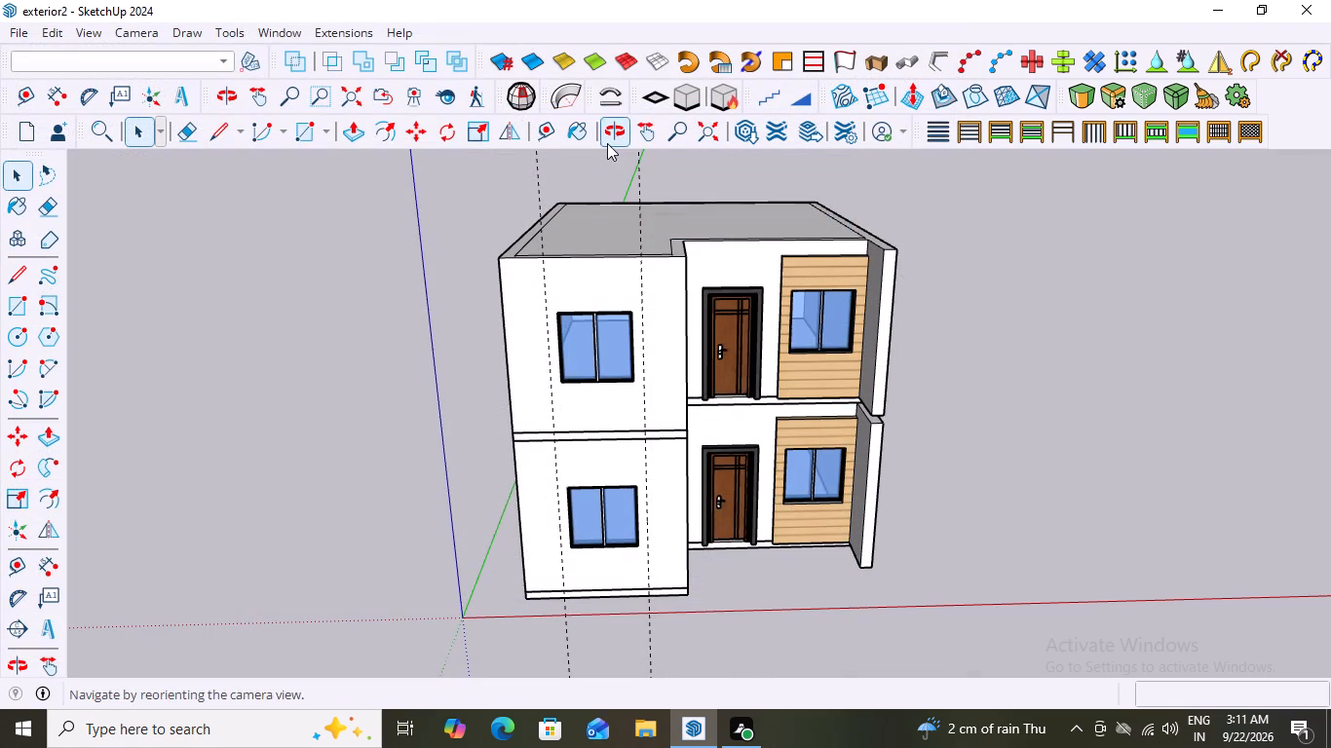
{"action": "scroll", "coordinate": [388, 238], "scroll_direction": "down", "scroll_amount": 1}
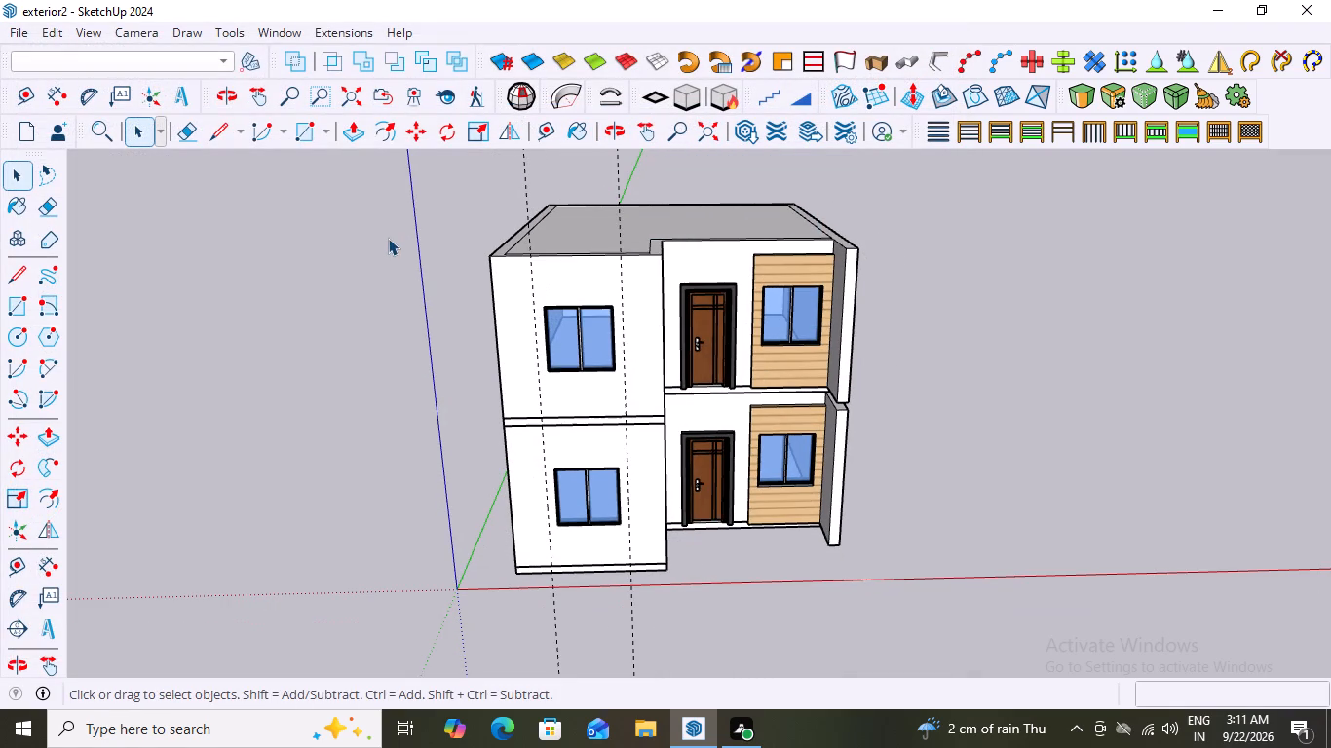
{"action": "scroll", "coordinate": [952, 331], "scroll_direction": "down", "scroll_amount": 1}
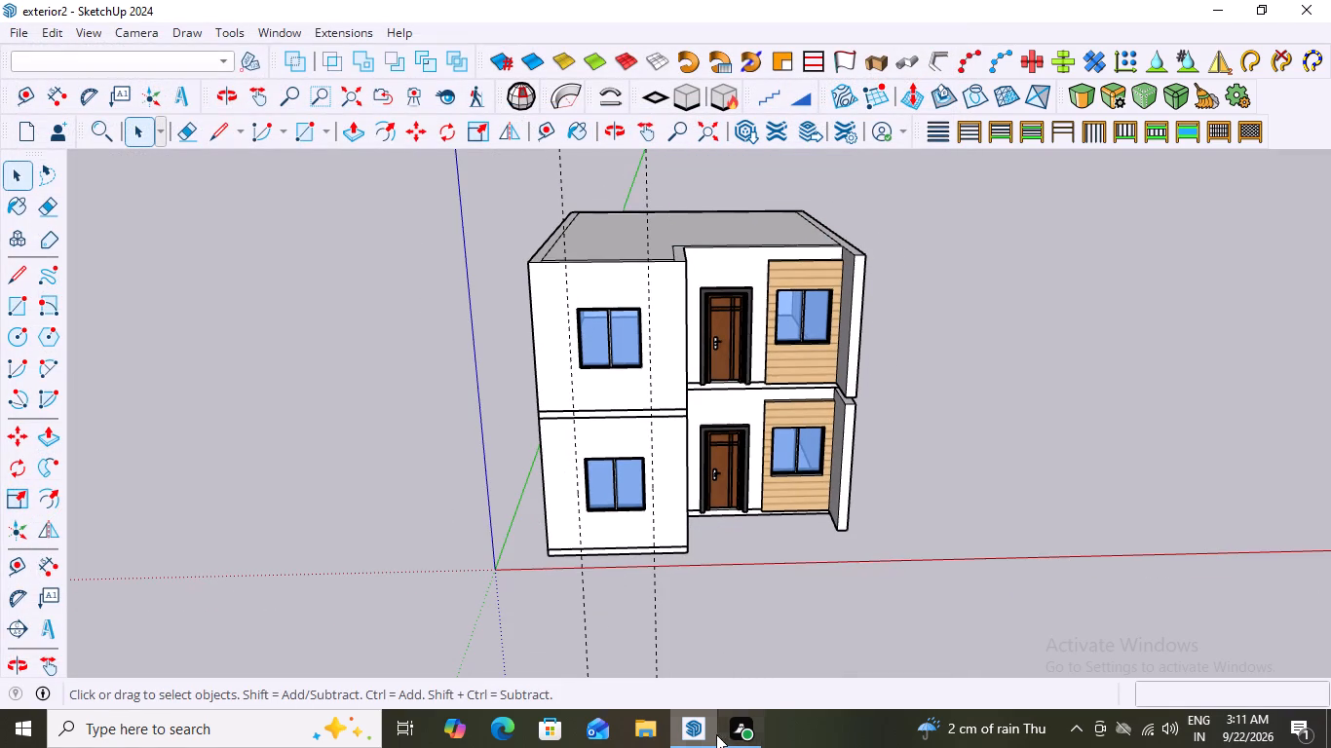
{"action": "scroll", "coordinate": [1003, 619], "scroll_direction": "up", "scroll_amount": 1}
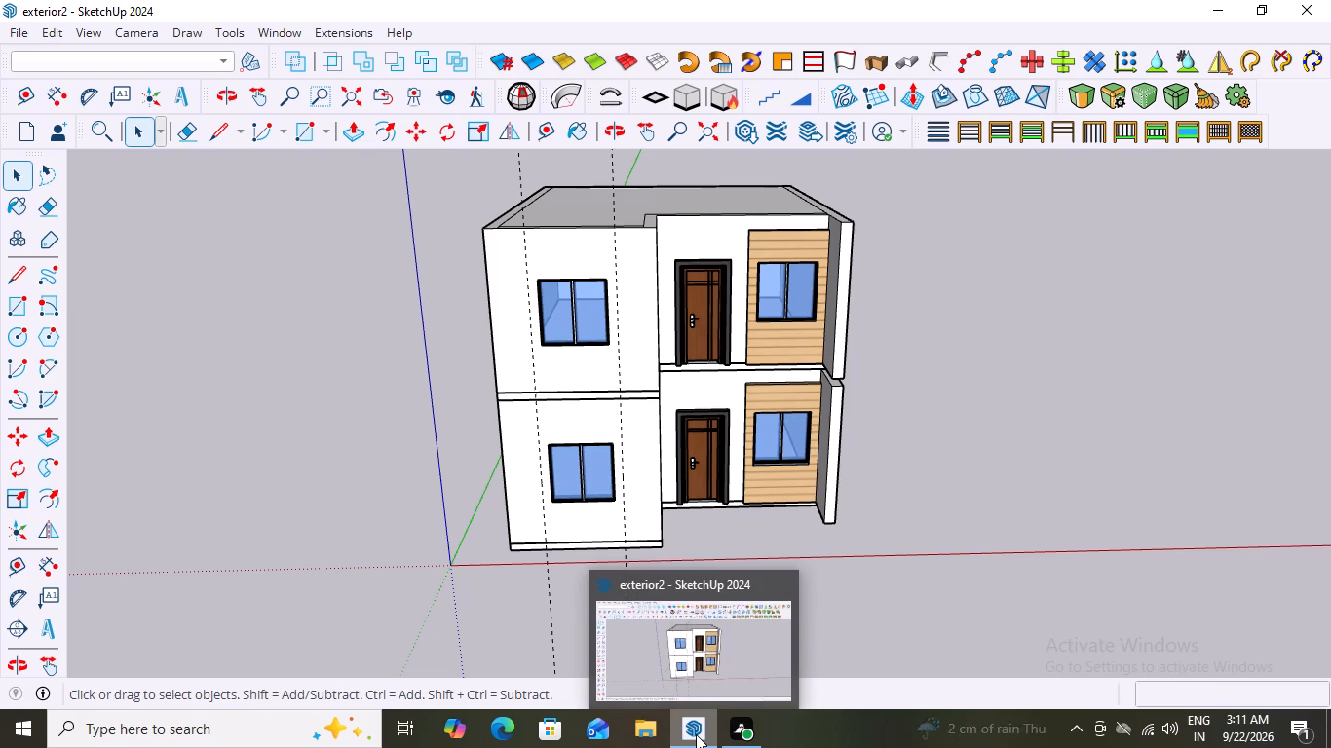
Install the extension file RoundCorner_v3.3a (1) from the Downloads folder and look for its entry in the extension list.
{"action": "left_click", "coordinate": [351, 29]}
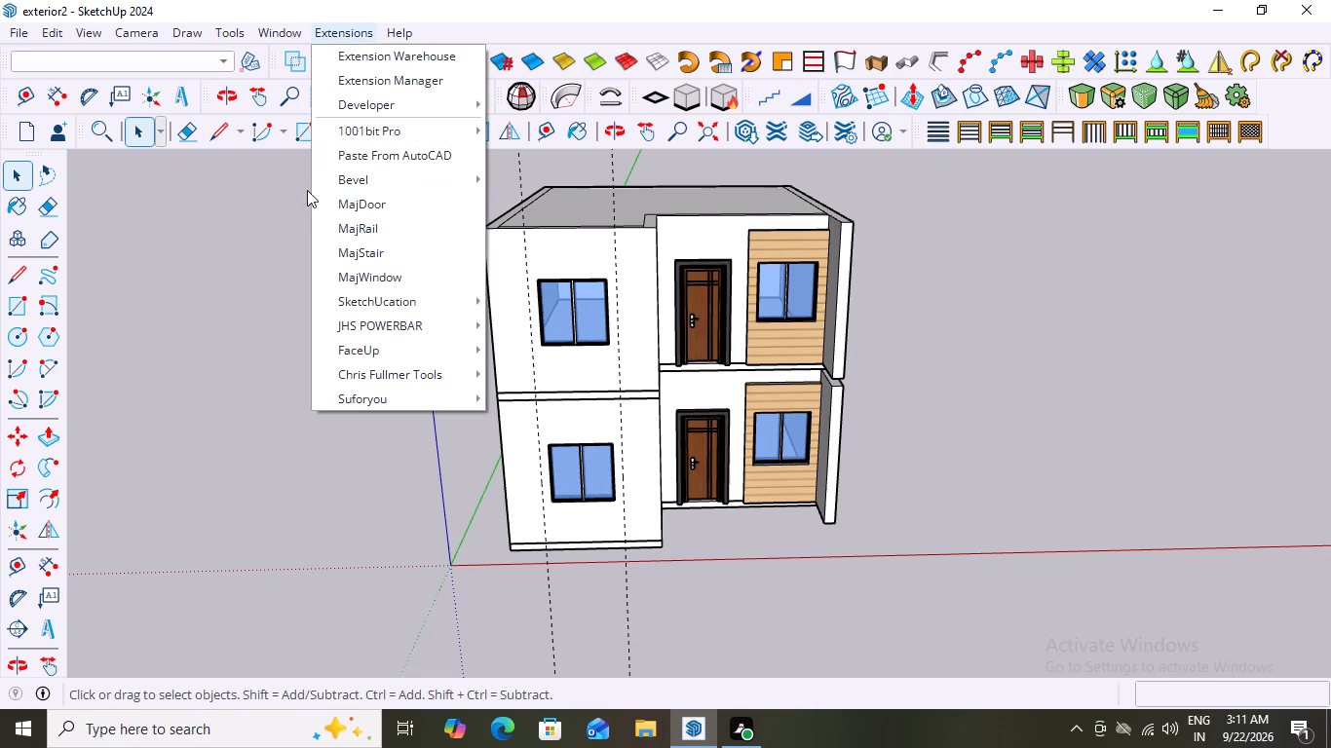
{"action": "left_click", "coordinate": [391, 72]}
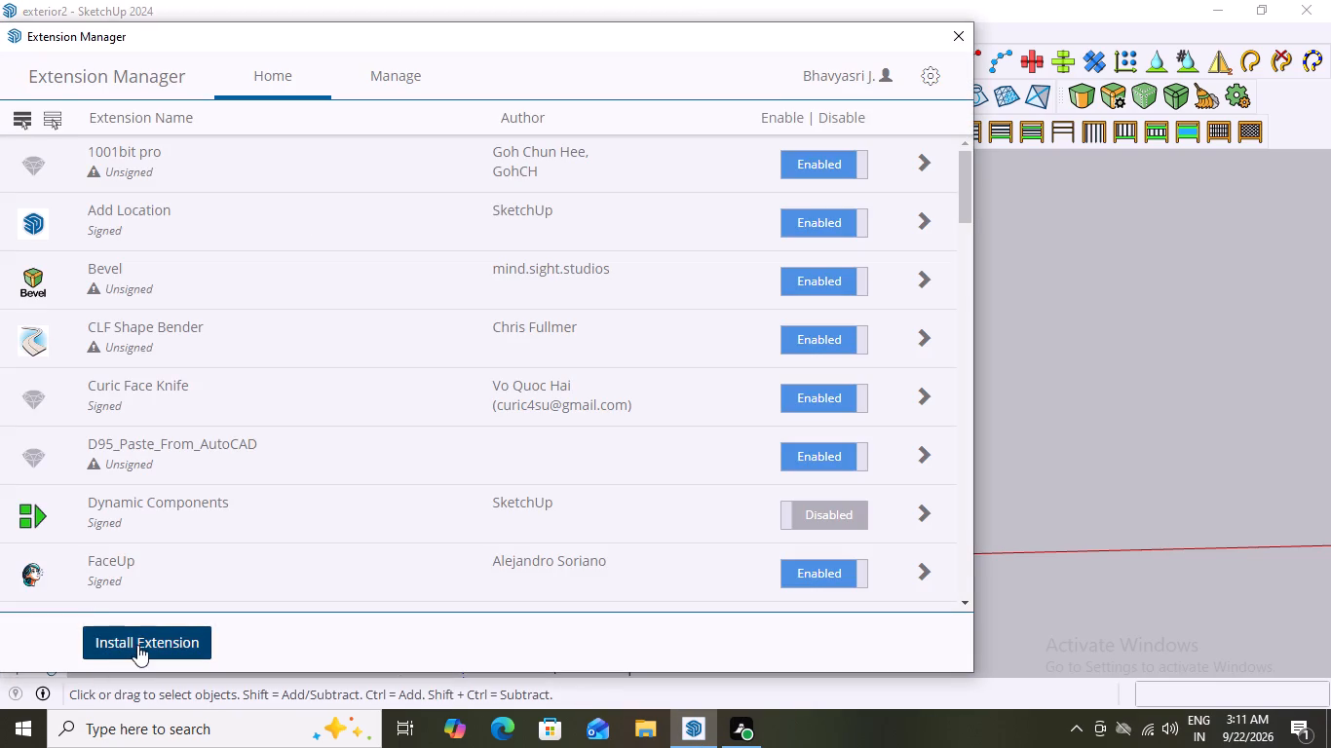
{"action": "left_click", "coordinate": [137, 642]}
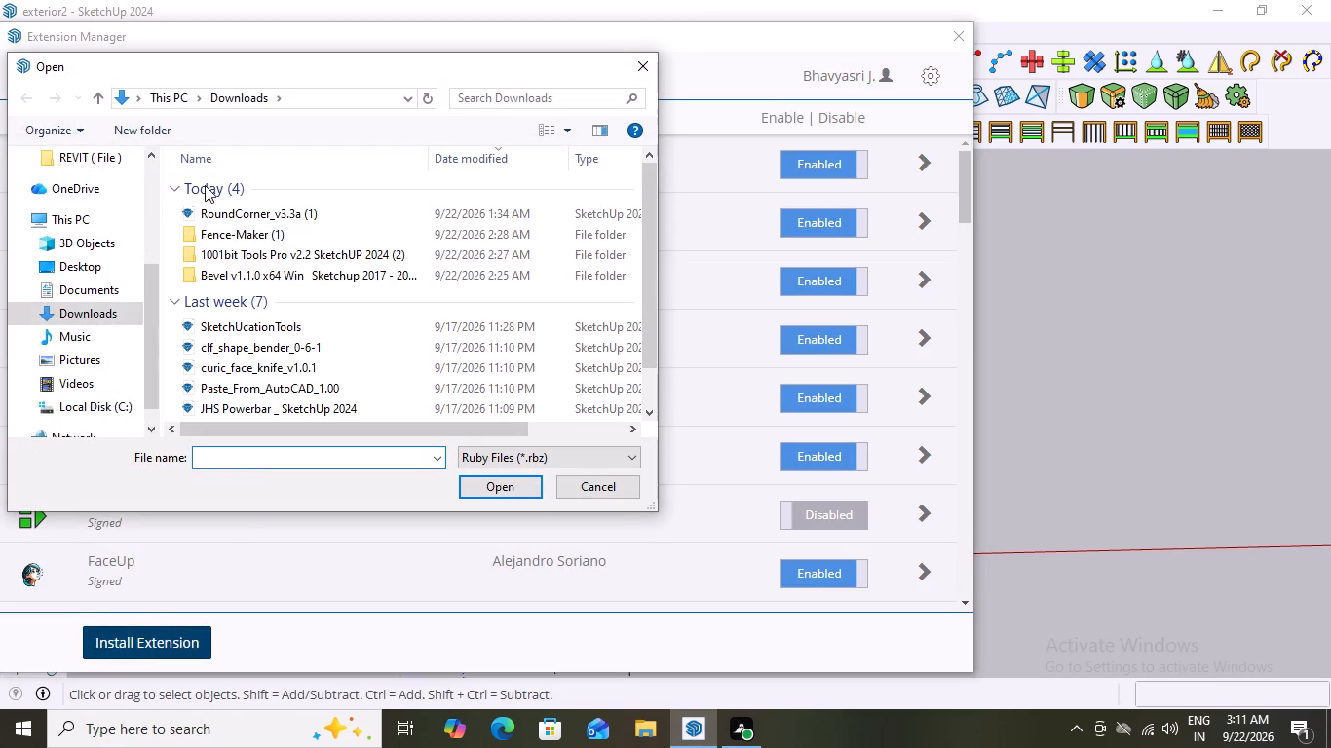
{"action": "scroll", "coordinate": [242, 200], "scroll_direction": "up", "scroll_amount": 1}
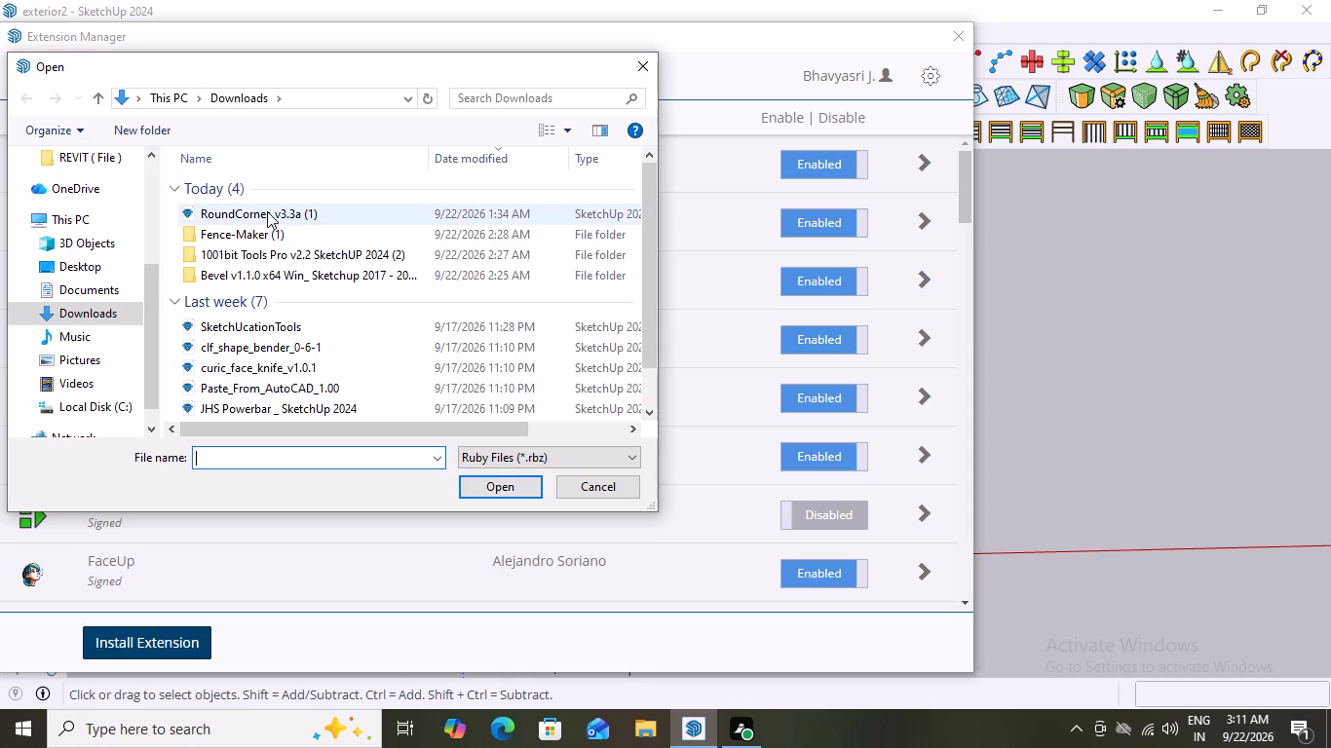
{"action": "double_click", "coordinate": [267, 211]}
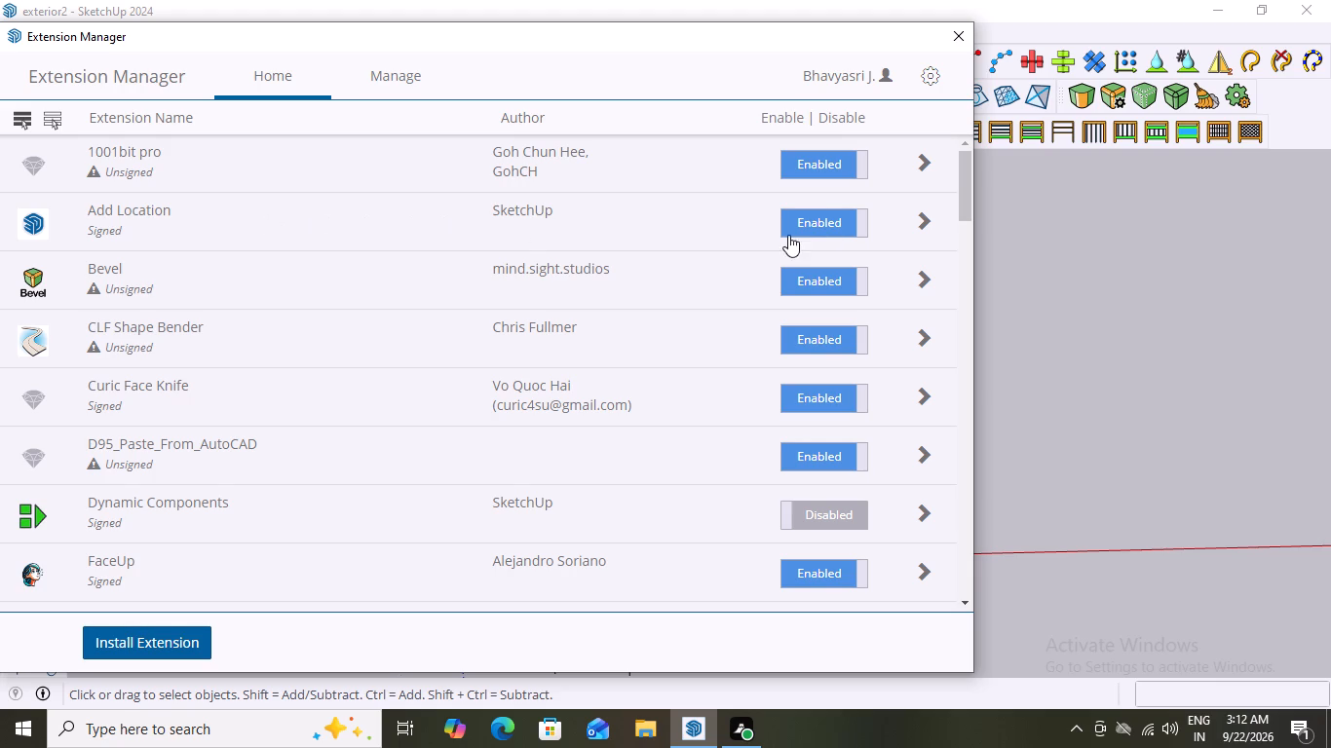
{"action": "scroll", "coordinate": [780, 237], "scroll_direction": "down", "scroll_amount": 4}
{"action": "scroll", "coordinate": [680, 325], "scroll_direction": "down", "scroll_amount": 2}
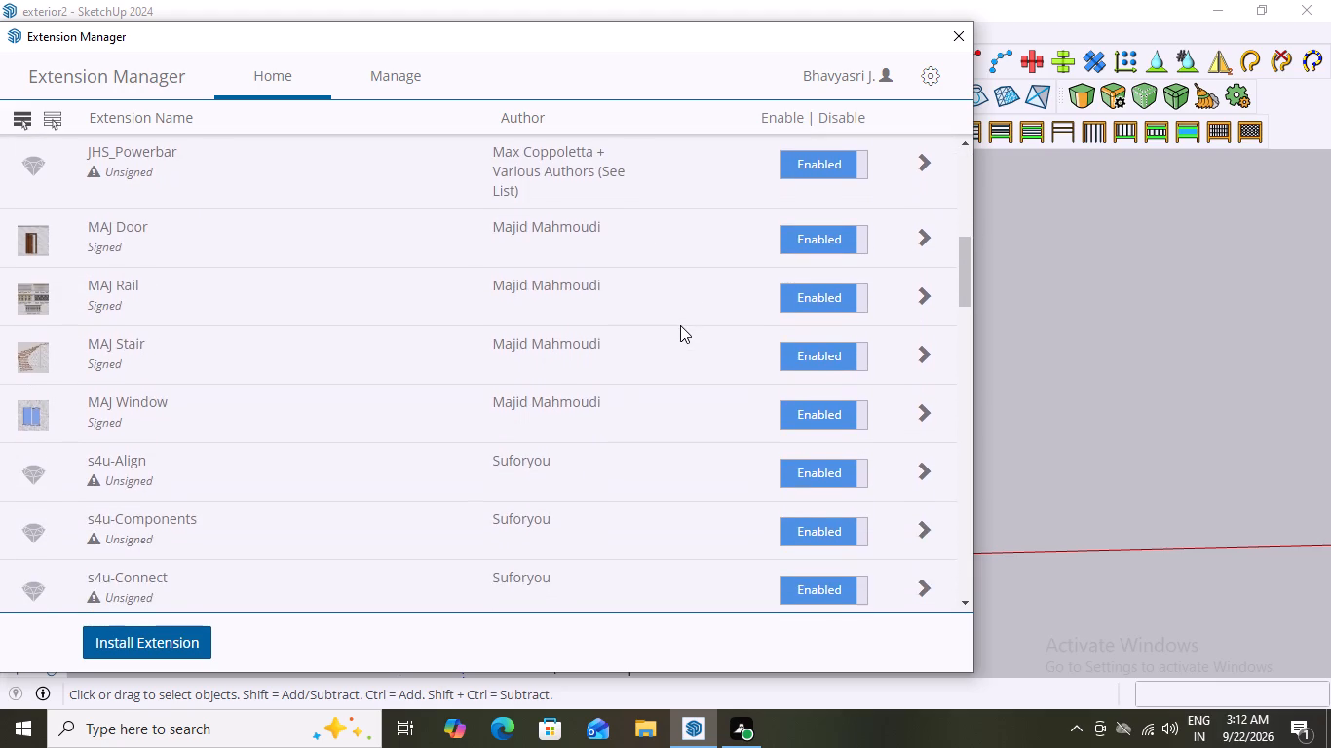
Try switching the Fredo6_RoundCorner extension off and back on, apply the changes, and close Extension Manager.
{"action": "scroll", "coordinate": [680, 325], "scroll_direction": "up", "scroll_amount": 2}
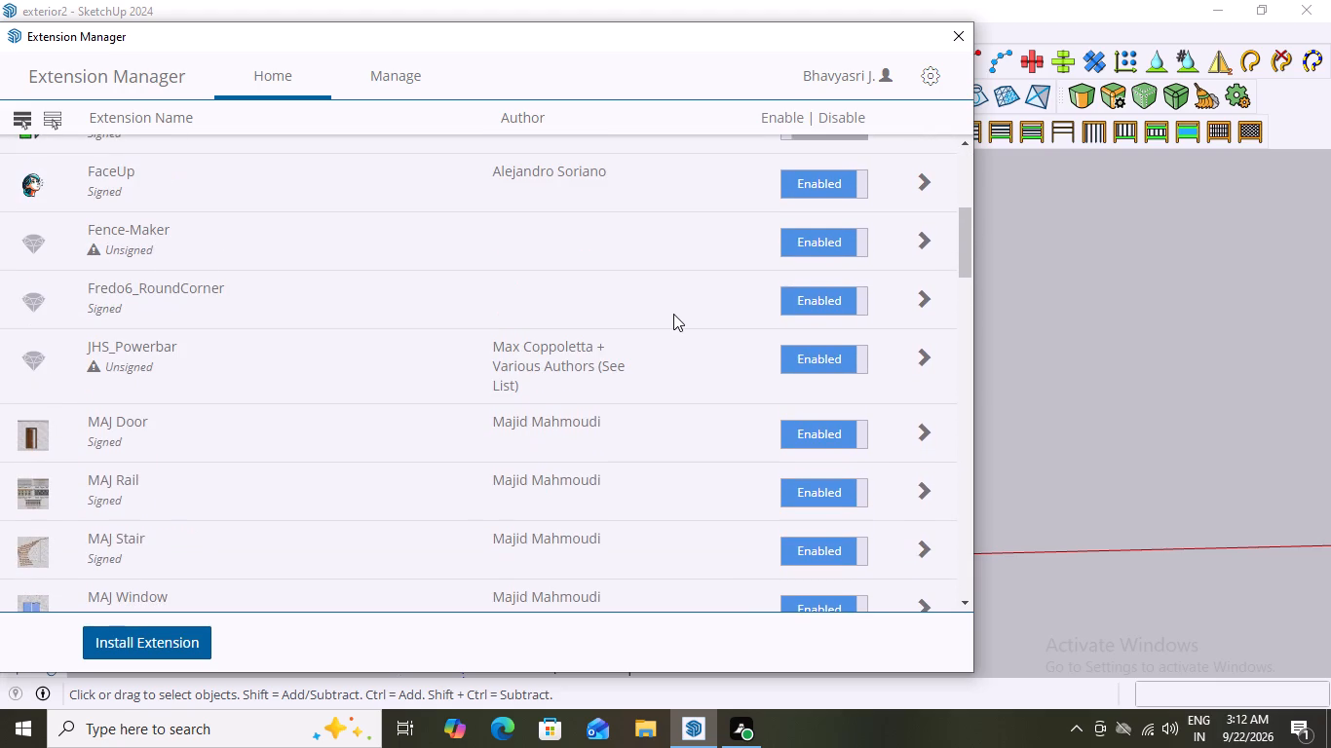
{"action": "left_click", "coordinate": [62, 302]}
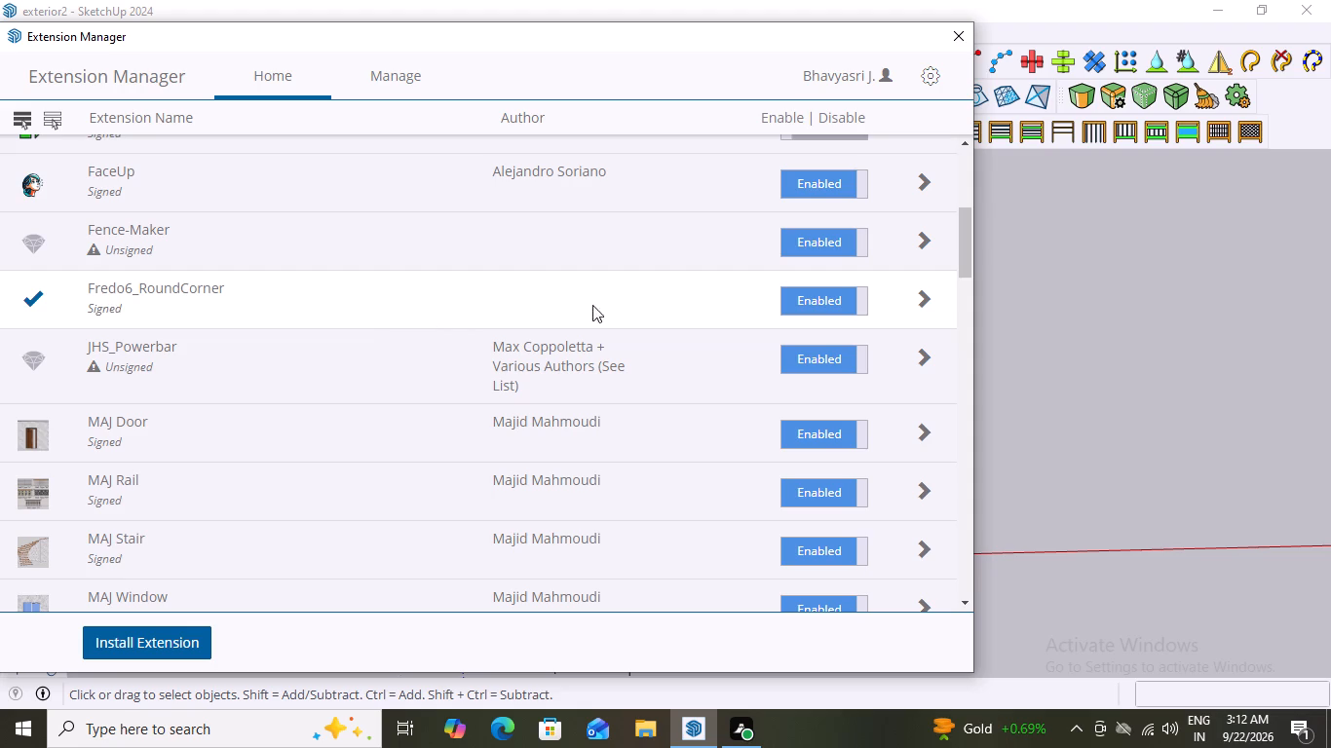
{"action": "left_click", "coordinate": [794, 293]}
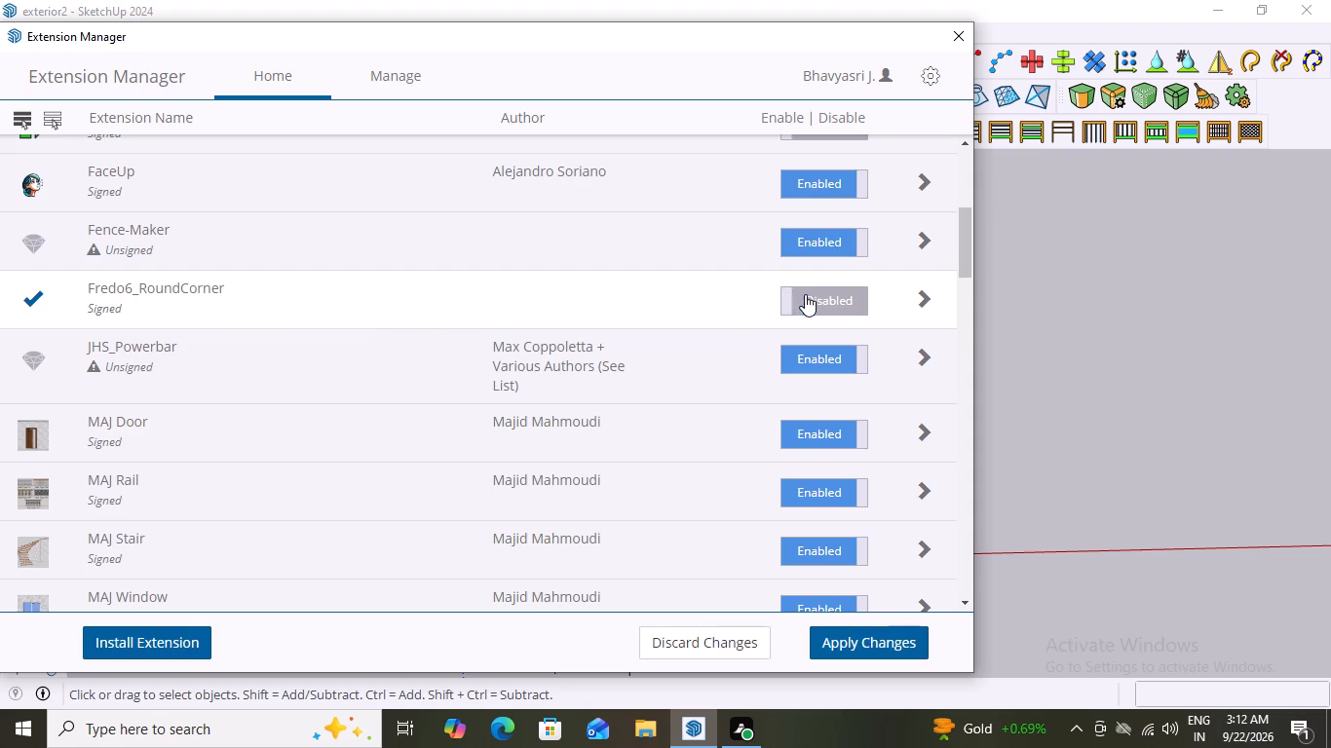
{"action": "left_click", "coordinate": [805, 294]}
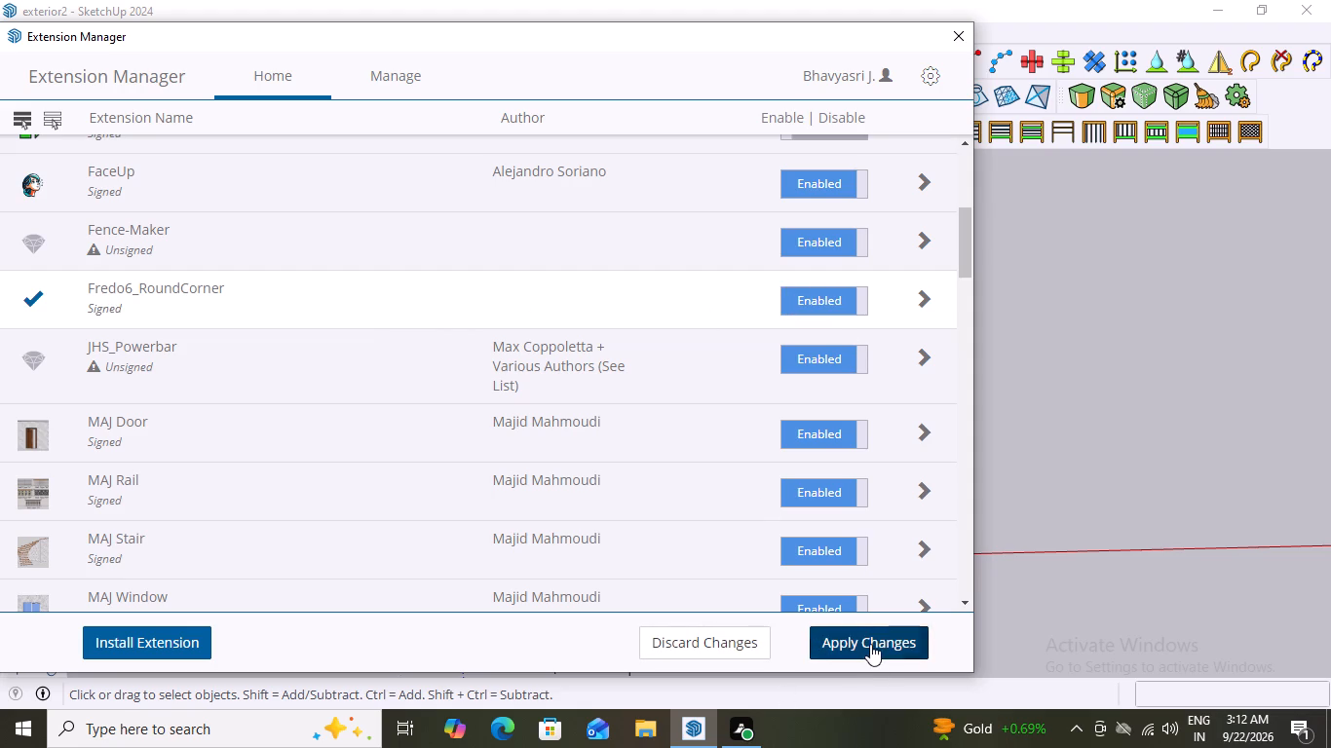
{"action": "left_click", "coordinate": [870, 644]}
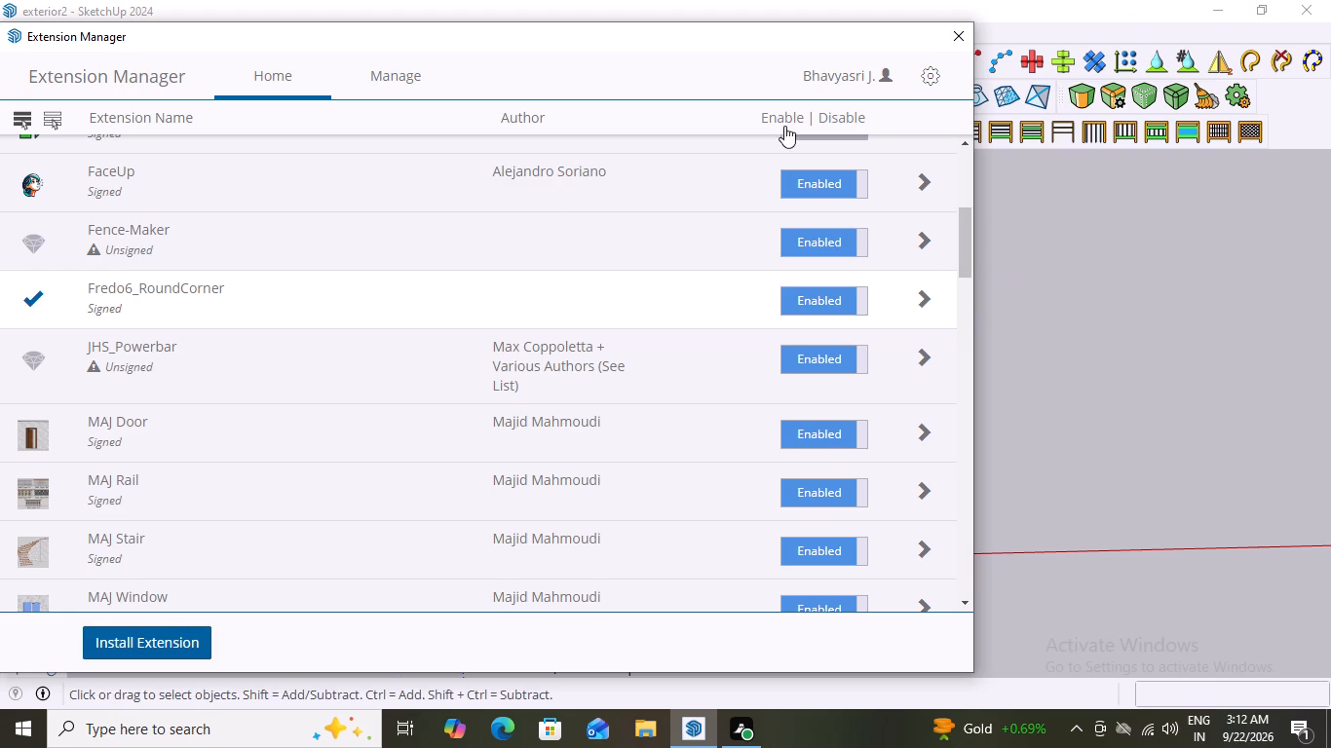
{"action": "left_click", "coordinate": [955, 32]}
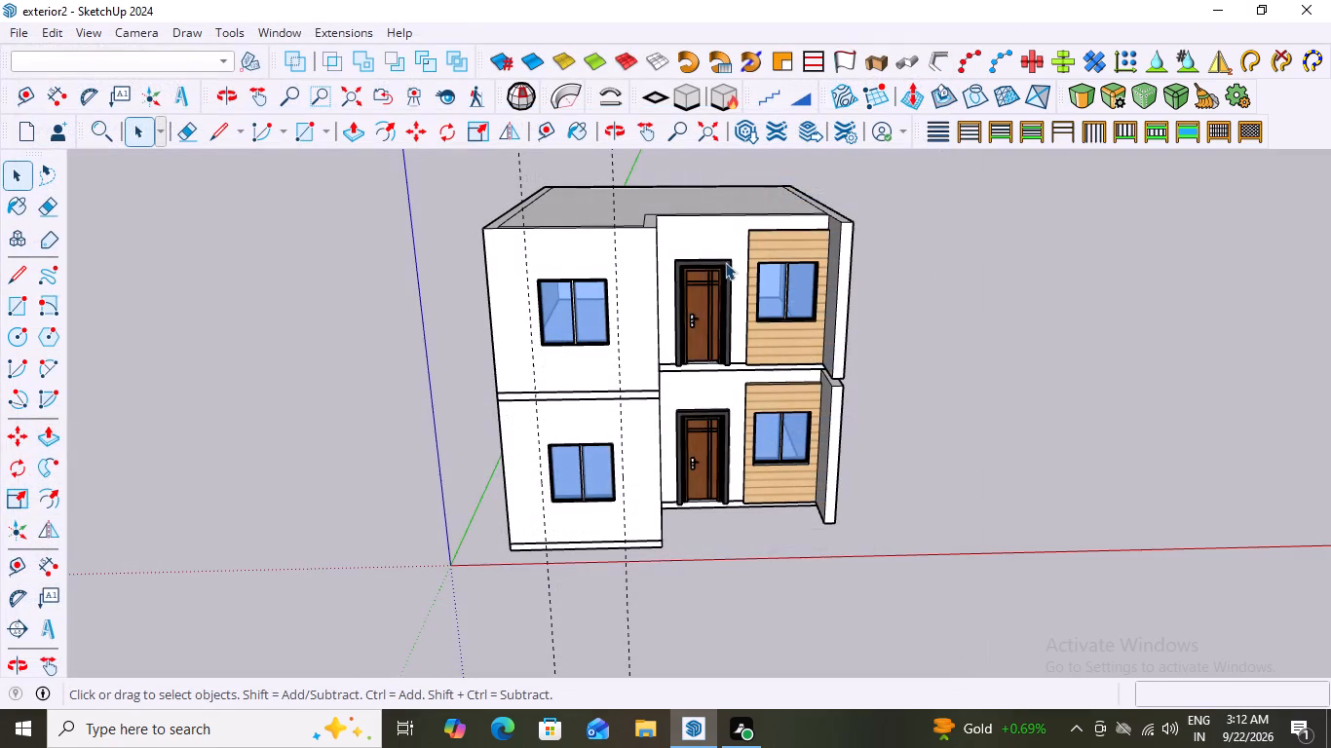
Examine the house's front facade from several angles, including the walls around the windows and the vertical guides.
{"action": "scroll", "coordinate": [771, 320], "scroll_direction": "down", "scroll_amount": 2}
{"action": "scroll", "coordinate": [977, 243], "scroll_direction": "up", "scroll_amount": 3}
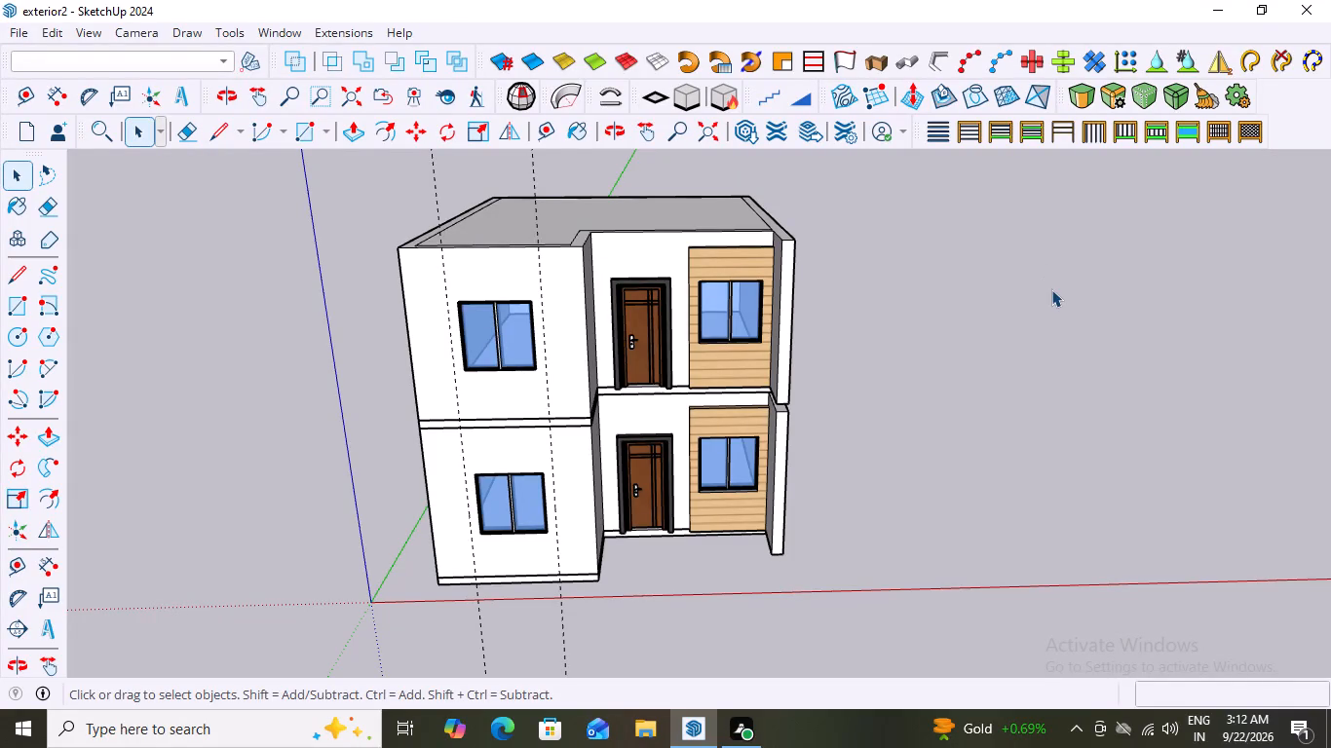
{"action": "scroll", "coordinate": [1051, 289], "scroll_direction": "down", "scroll_amount": 1}
{"action": "middle_click_drag", "start_coordinate": [925, 378], "coordinate": [947, 307]}
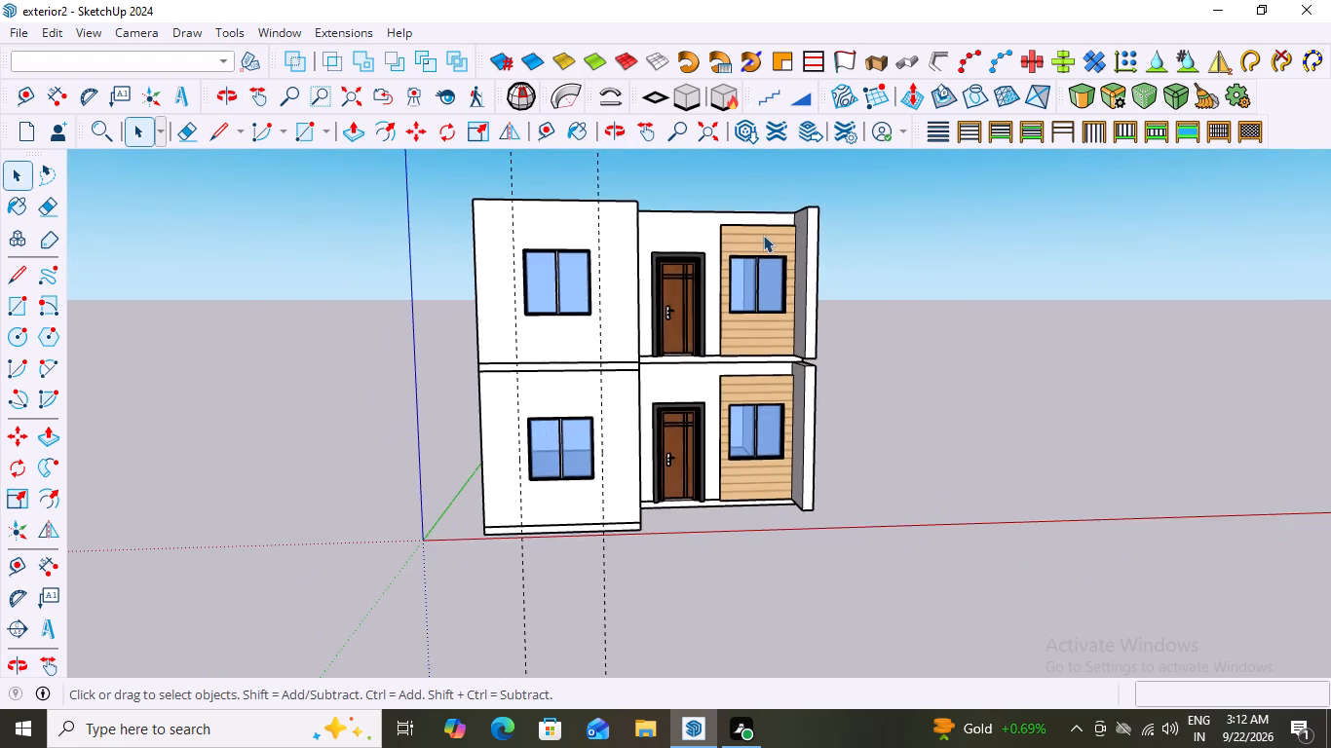
{"action": "scroll", "coordinate": [762, 235], "scroll_direction": "up", "scroll_amount": 3}
{"action": "scroll", "coordinate": [924, 328], "scroll_direction": "down", "scroll_amount": 2}
{"action": "middle_click_drag", "start_coordinate": [942, 342], "coordinate": [898, 323]}
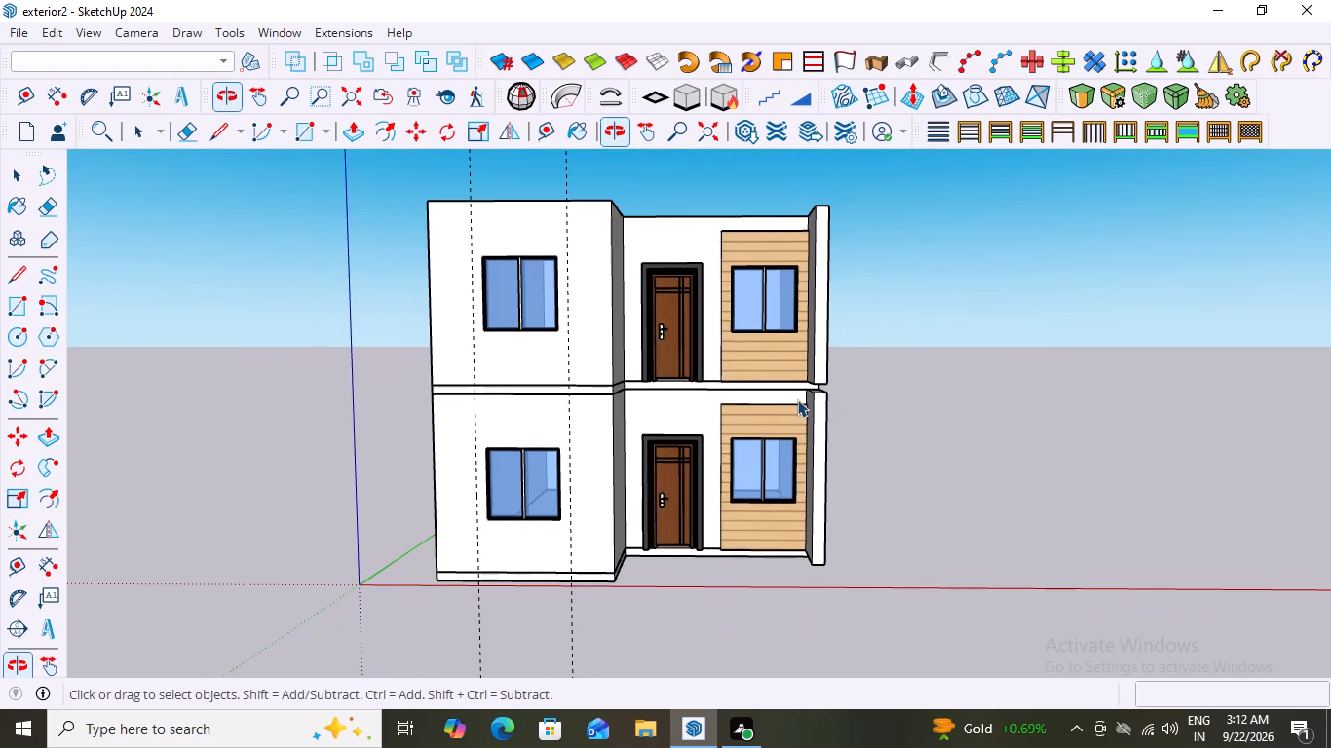
{"action": "scroll", "coordinate": [468, 452], "scroll_direction": "up", "scroll_amount": 5}
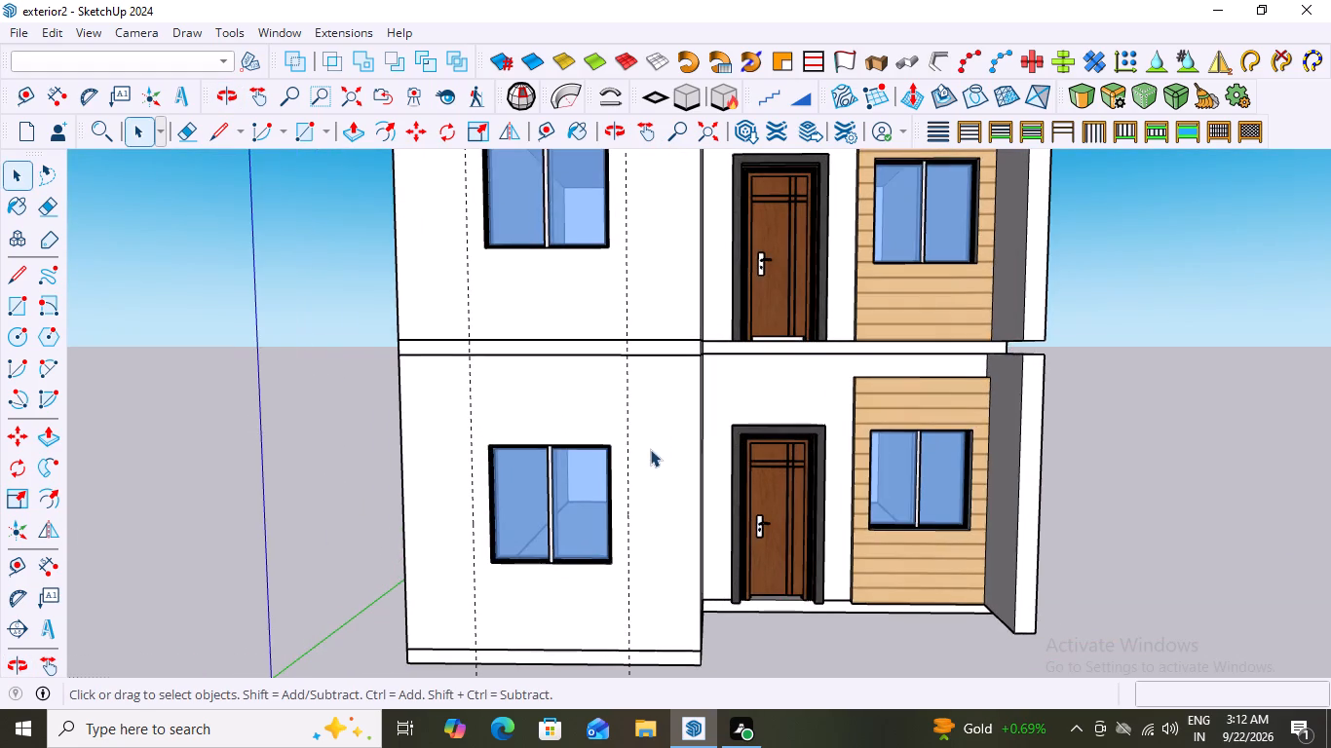
{"action": "middle_click_drag", "start_coordinate": [653, 447], "coordinate": [676, 444]}
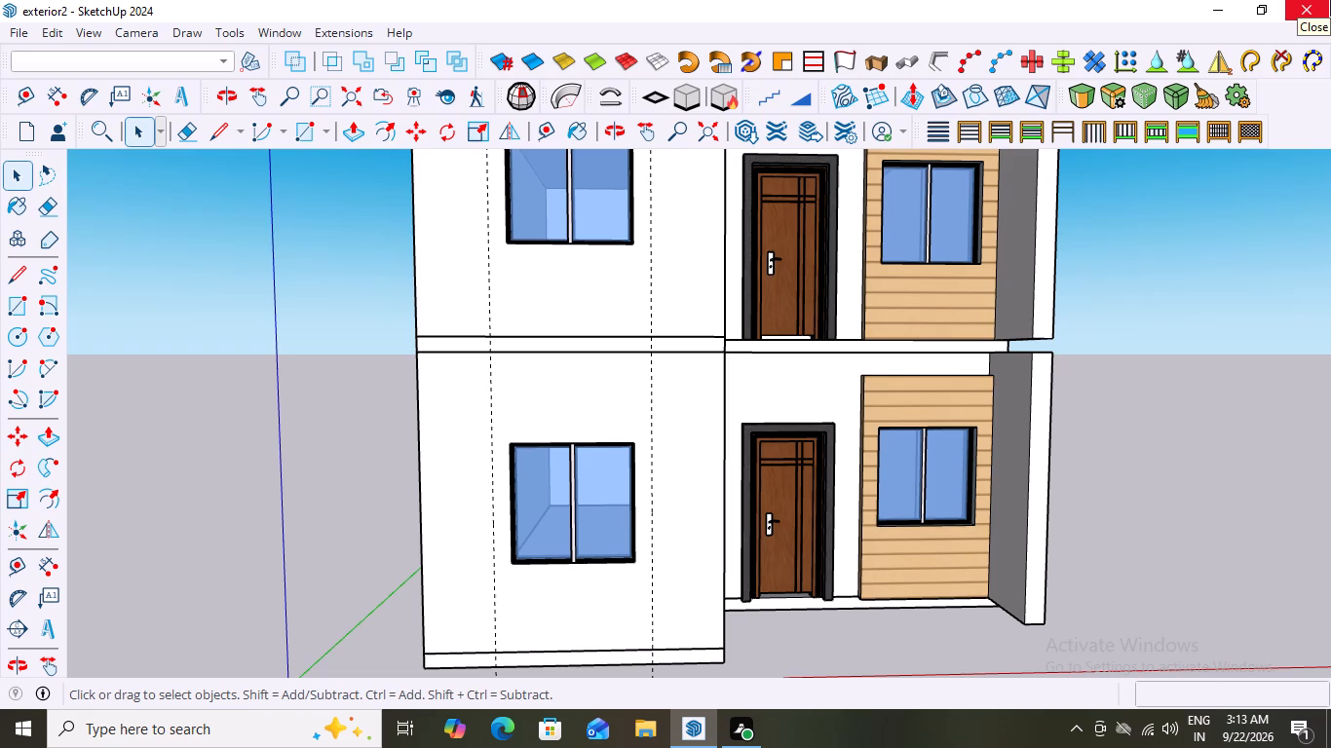
{"action": "scroll", "coordinate": [591, 570], "scroll_direction": "down", "scroll_amount": 3}
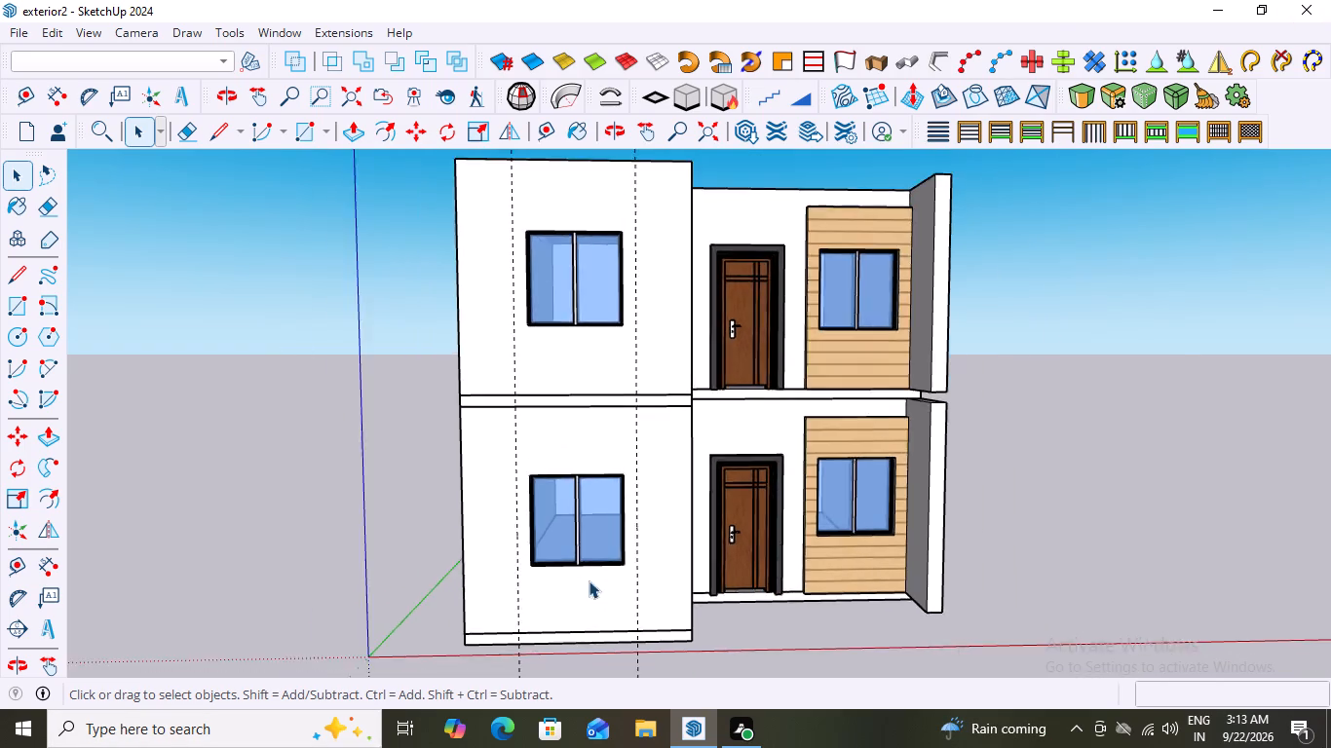
{"action": "scroll", "coordinate": [589, 580], "scroll_direction": "down", "scroll_amount": 3}
{"action": "scroll", "coordinate": [605, 486], "scroll_direction": "up", "scroll_amount": 3}
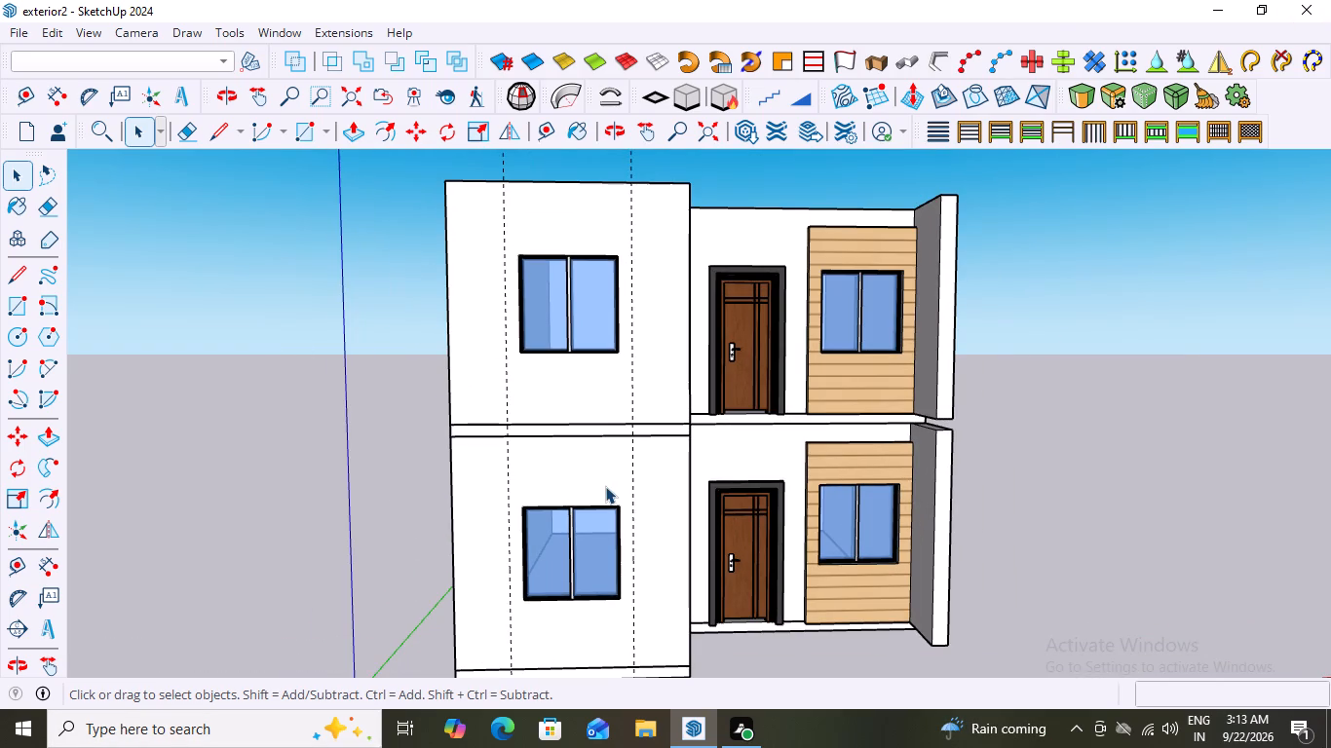
Place a horizontal guide about 11 3/4" above the bottom edge of the upper storey's projecting front wall.
{"action": "key", "text": "t"}
{"action": "scroll", "coordinate": [584, 532], "scroll_direction": "up", "scroll_amount": 3}
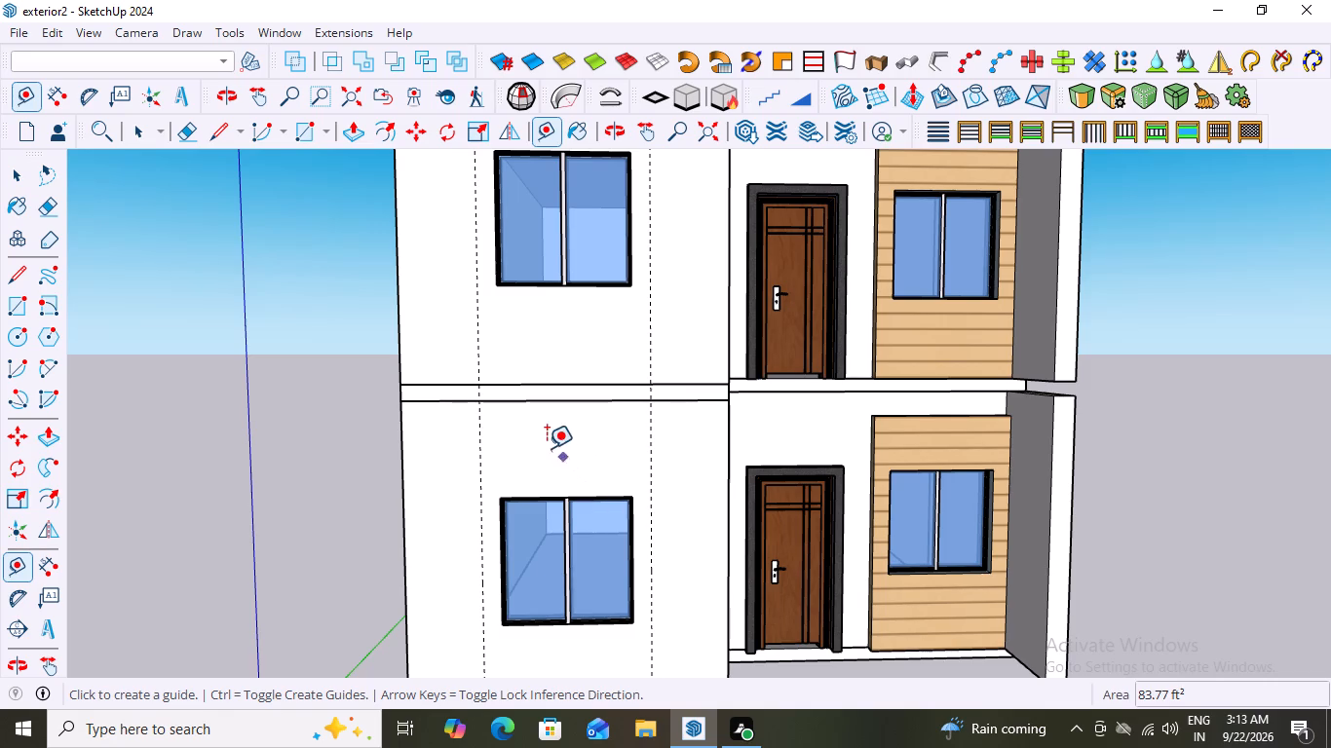
{"action": "scroll", "coordinate": [471, 355], "scroll_direction": "up", "scroll_amount": 2}
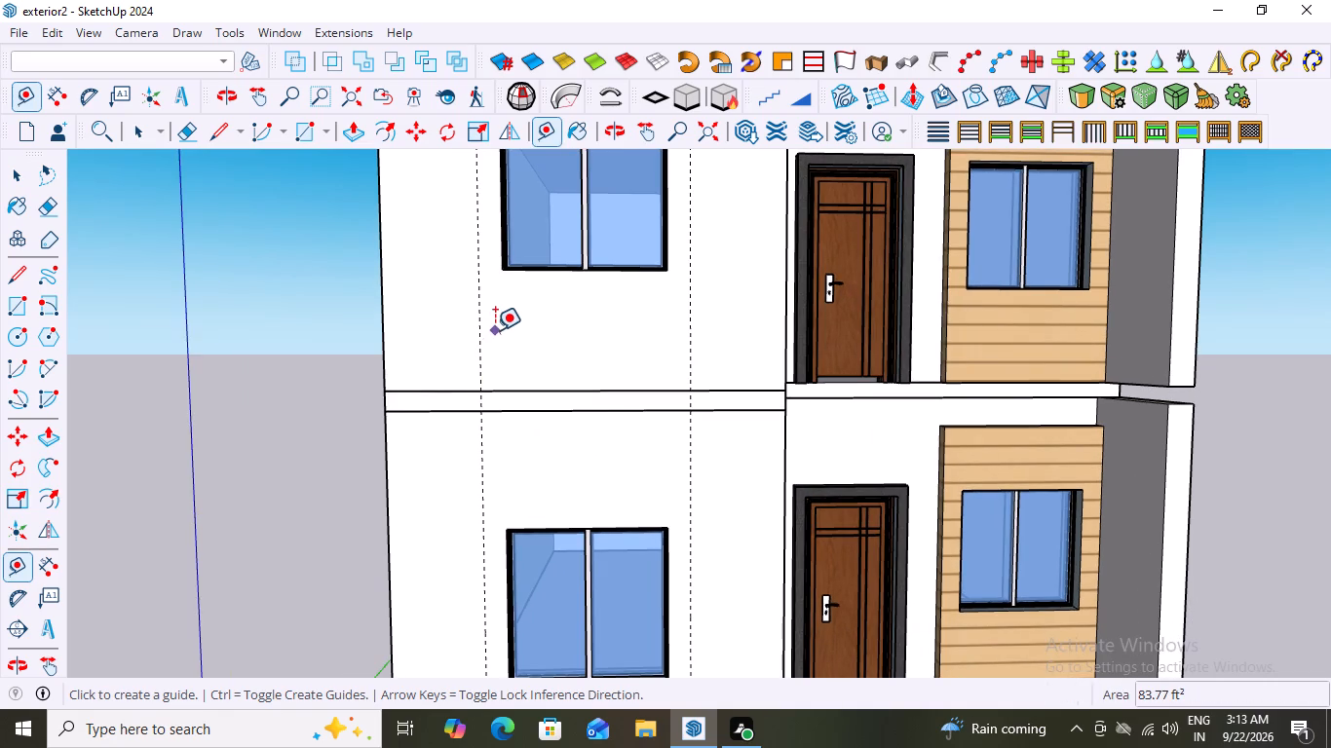
{"action": "left_click", "coordinate": [476, 351]}
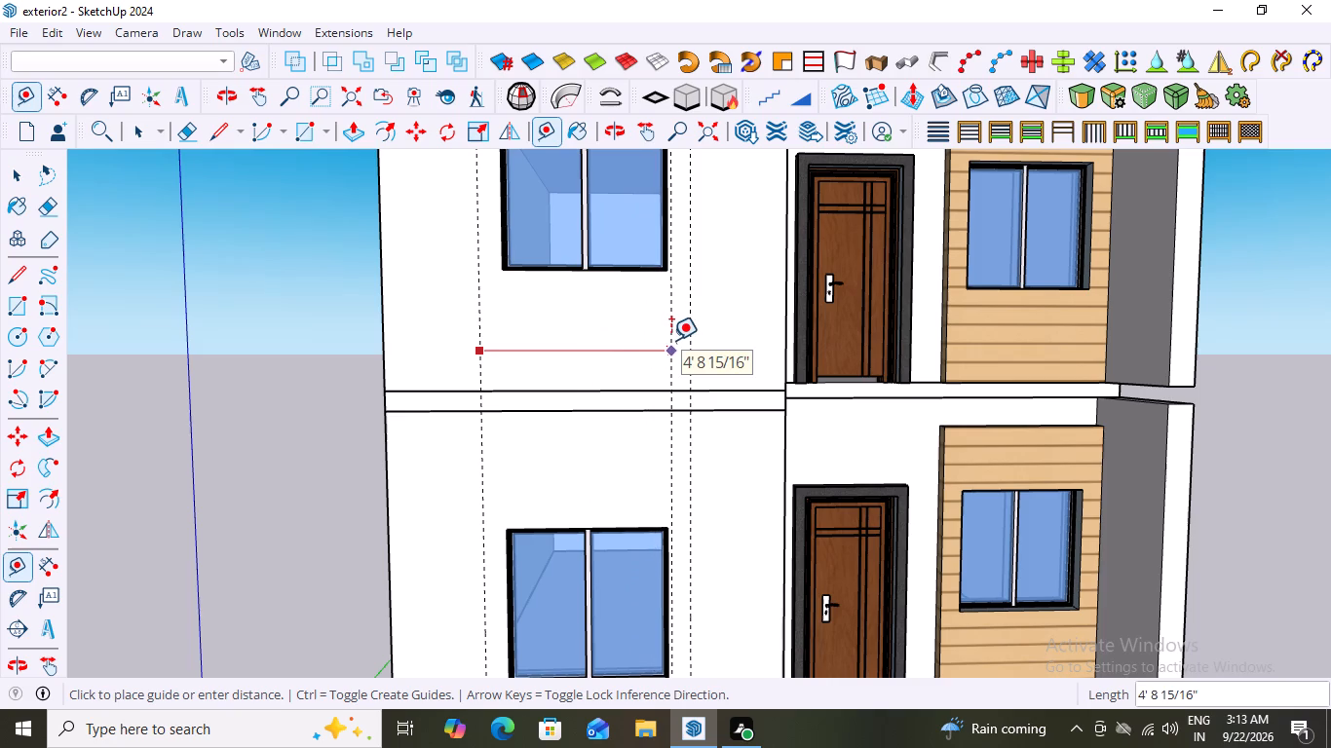
{"action": "key", "text": "Escape"}
{"action": "scroll", "coordinate": [588, 446], "scroll_direction": "down", "scroll_amount": 2}
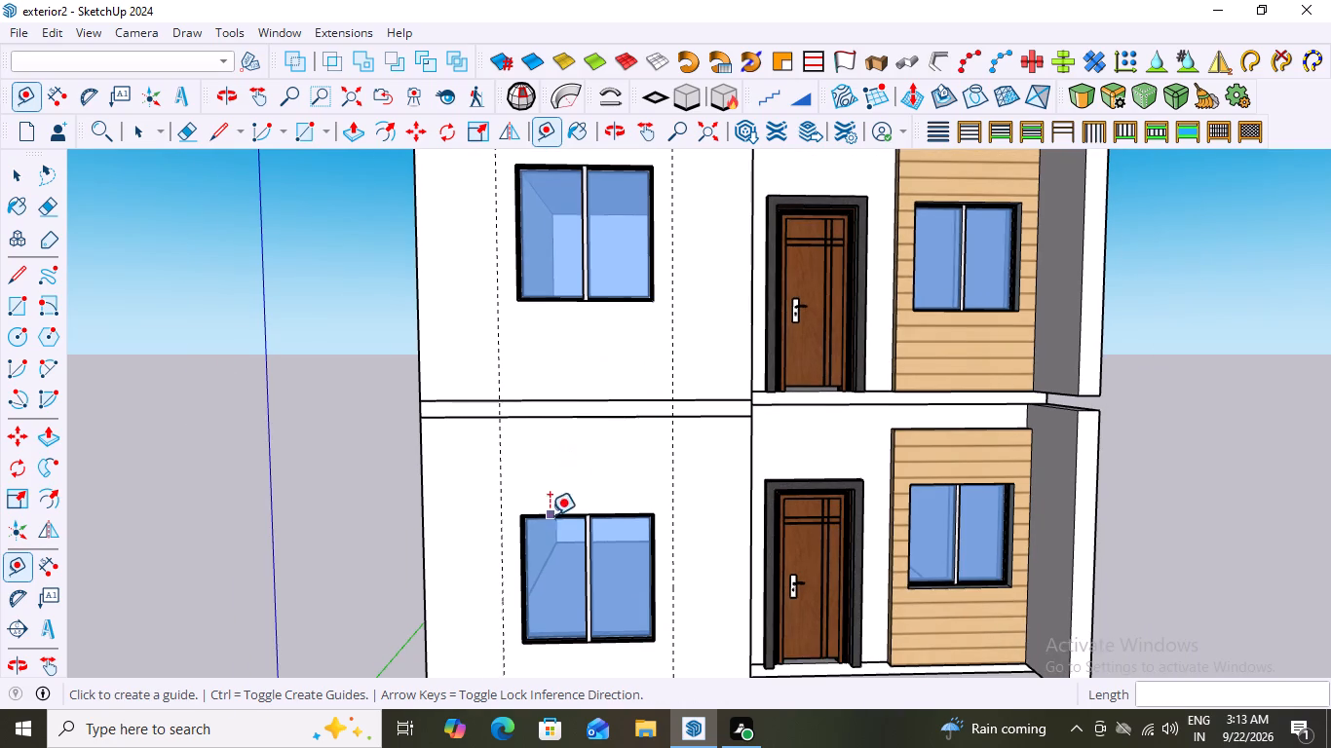
{"action": "left_click", "coordinate": [575, 395]}
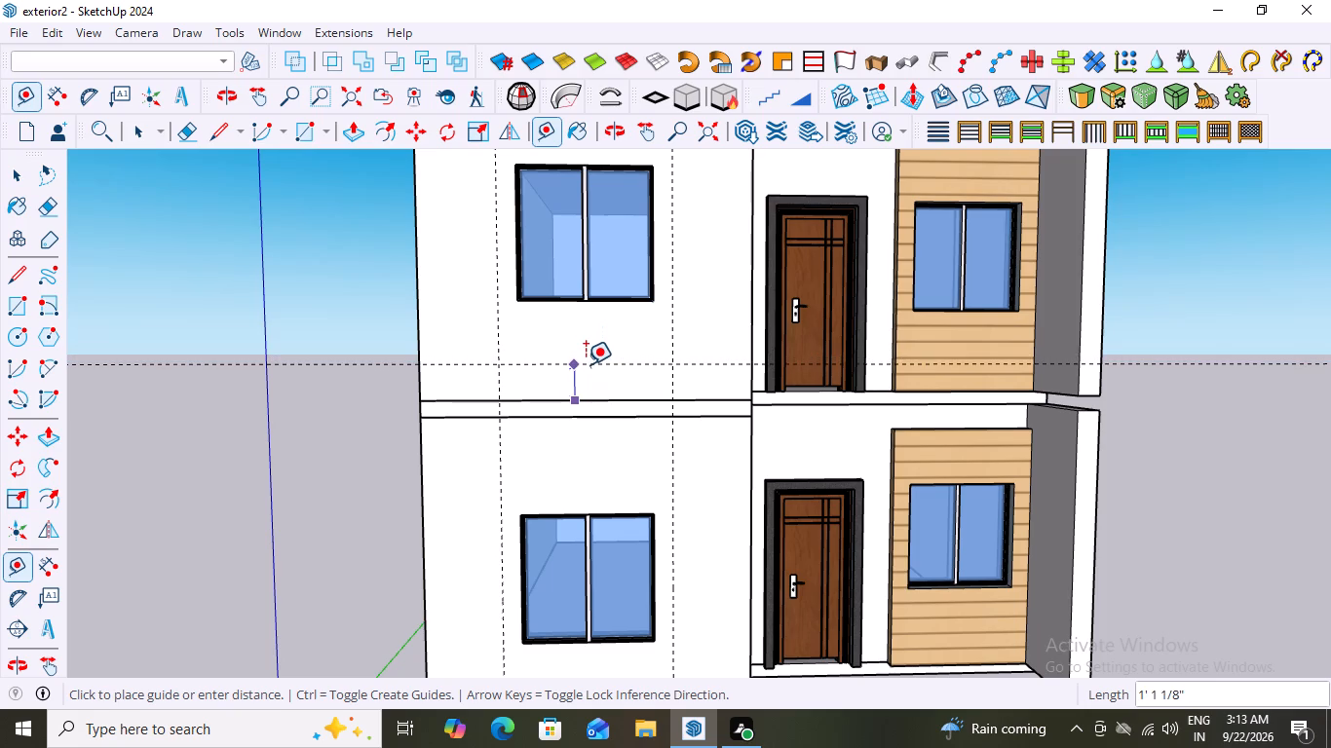
{"action": "left_click", "coordinate": [586, 368]}
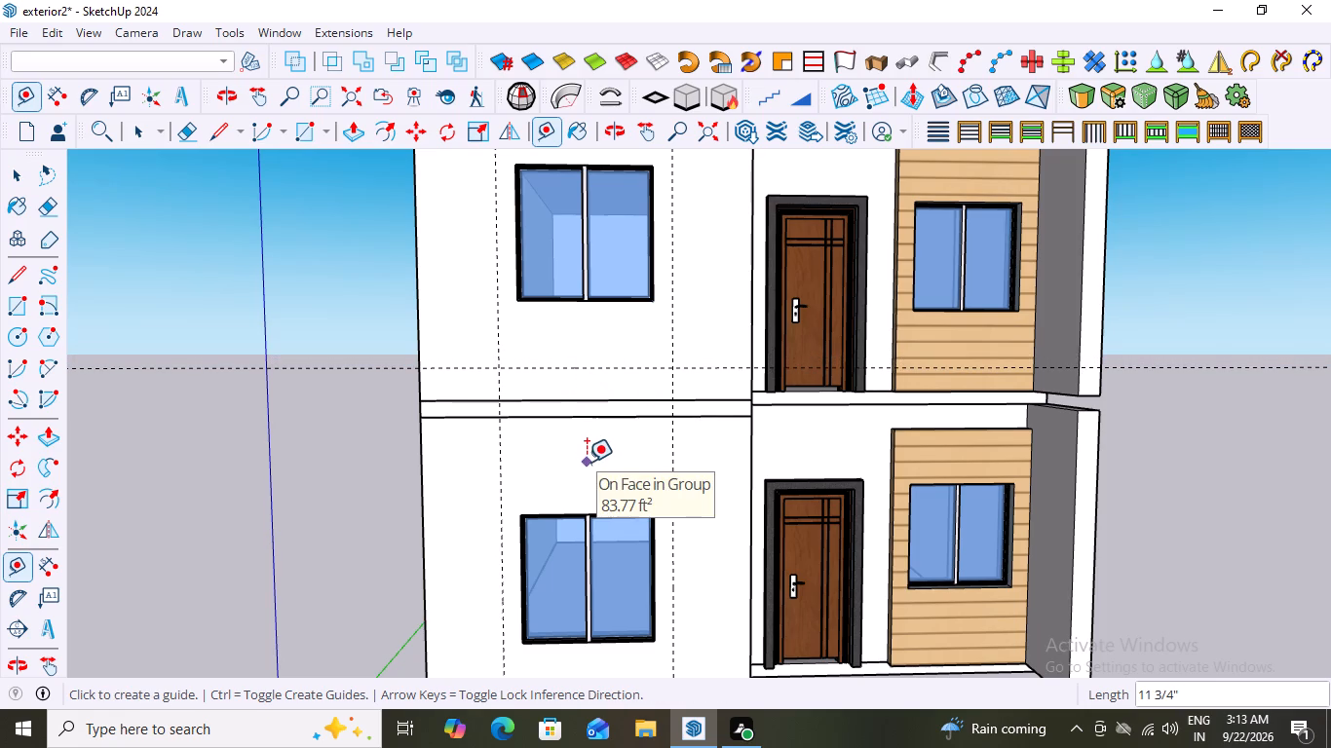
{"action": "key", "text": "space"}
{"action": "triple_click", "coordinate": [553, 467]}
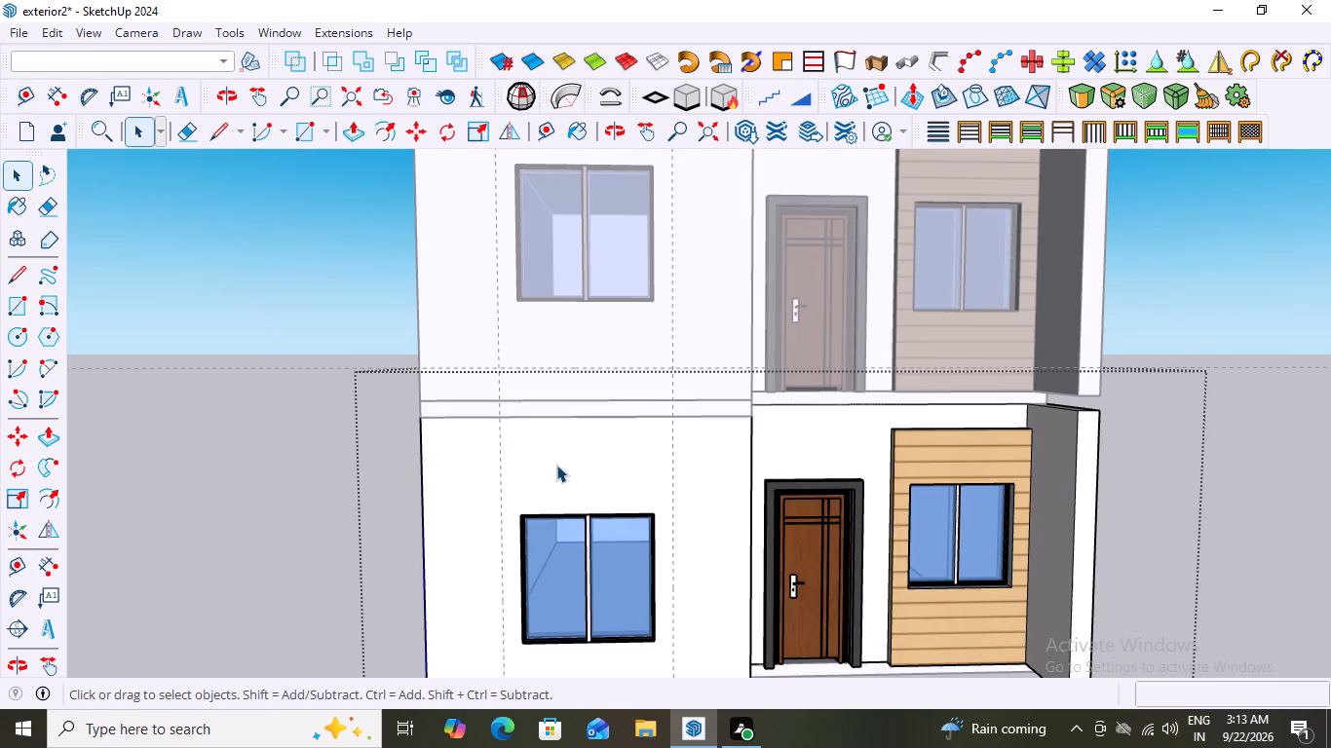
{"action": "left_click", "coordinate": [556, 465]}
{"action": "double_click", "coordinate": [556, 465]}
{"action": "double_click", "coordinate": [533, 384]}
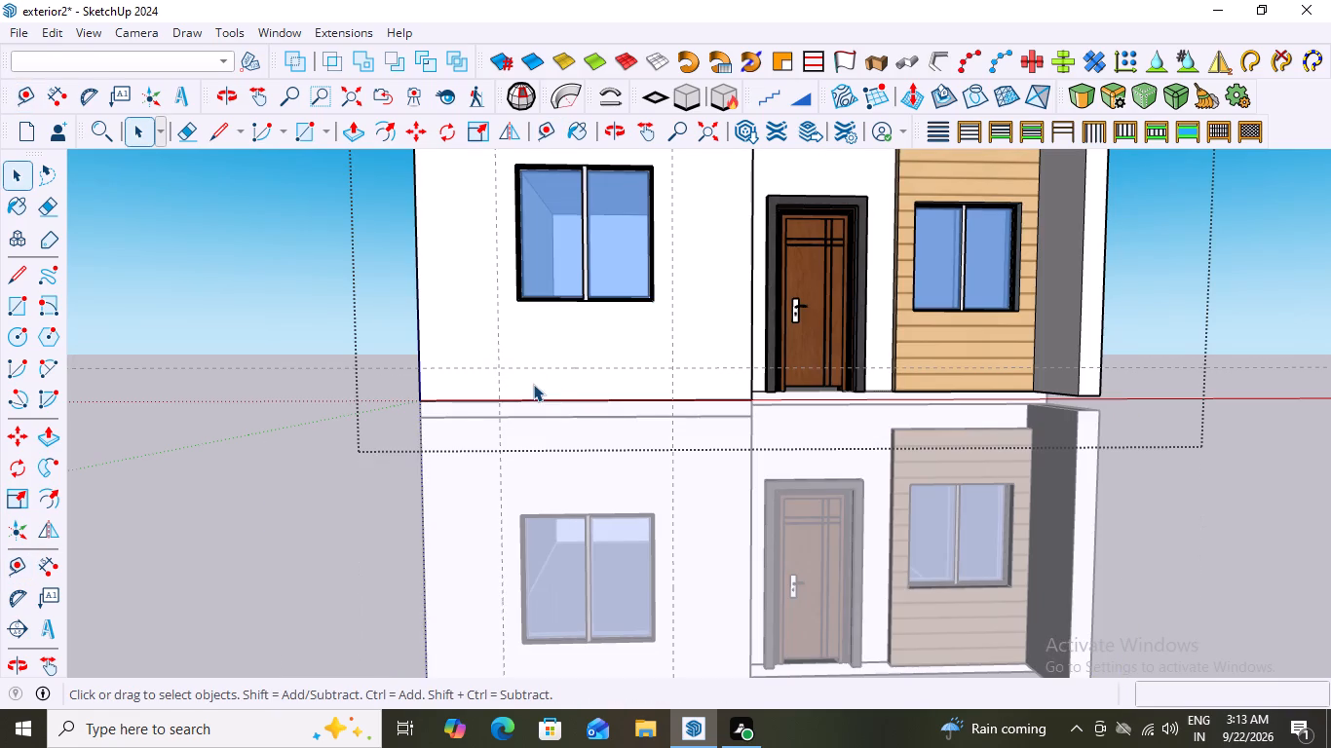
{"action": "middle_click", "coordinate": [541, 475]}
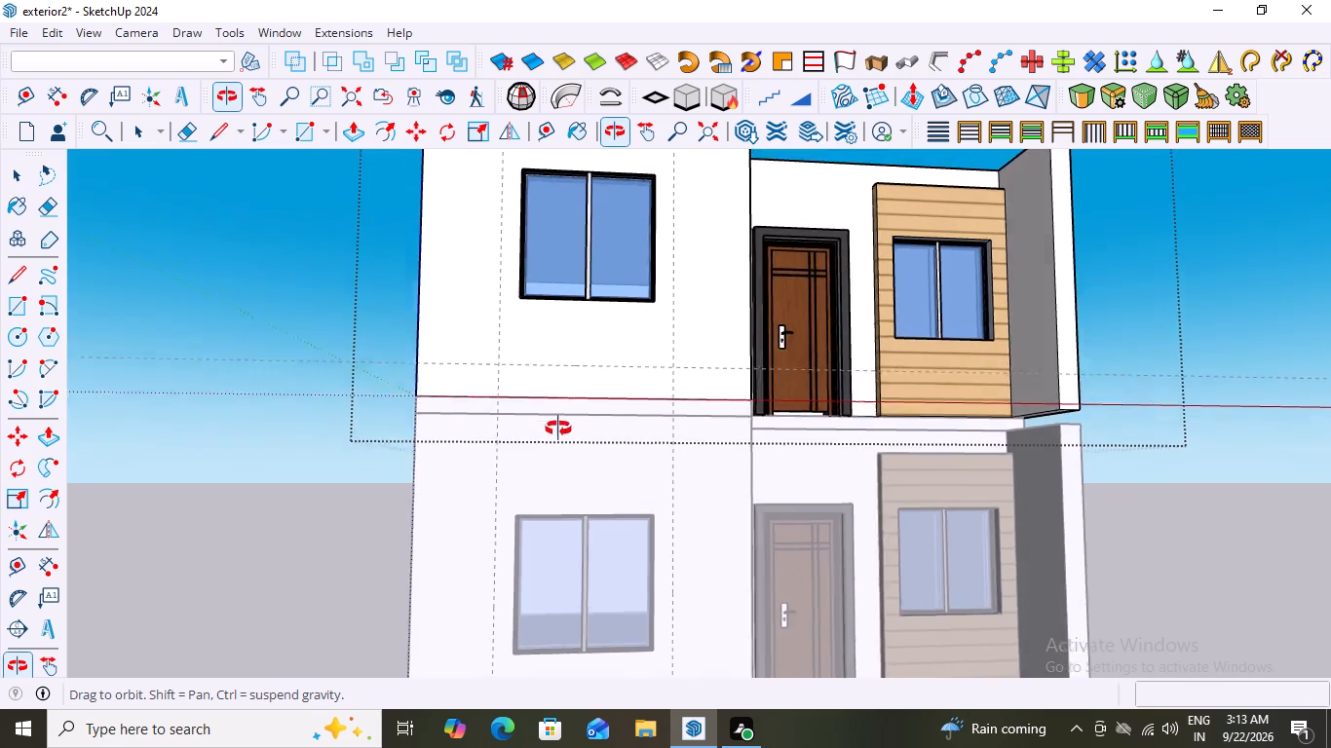
Inside the ground-floor group, draw a three-sided outline around the projecting wall's window, following the guides, with sides 11' 5 3/4" tall.
{"action": "double_click", "coordinate": [532, 473]}
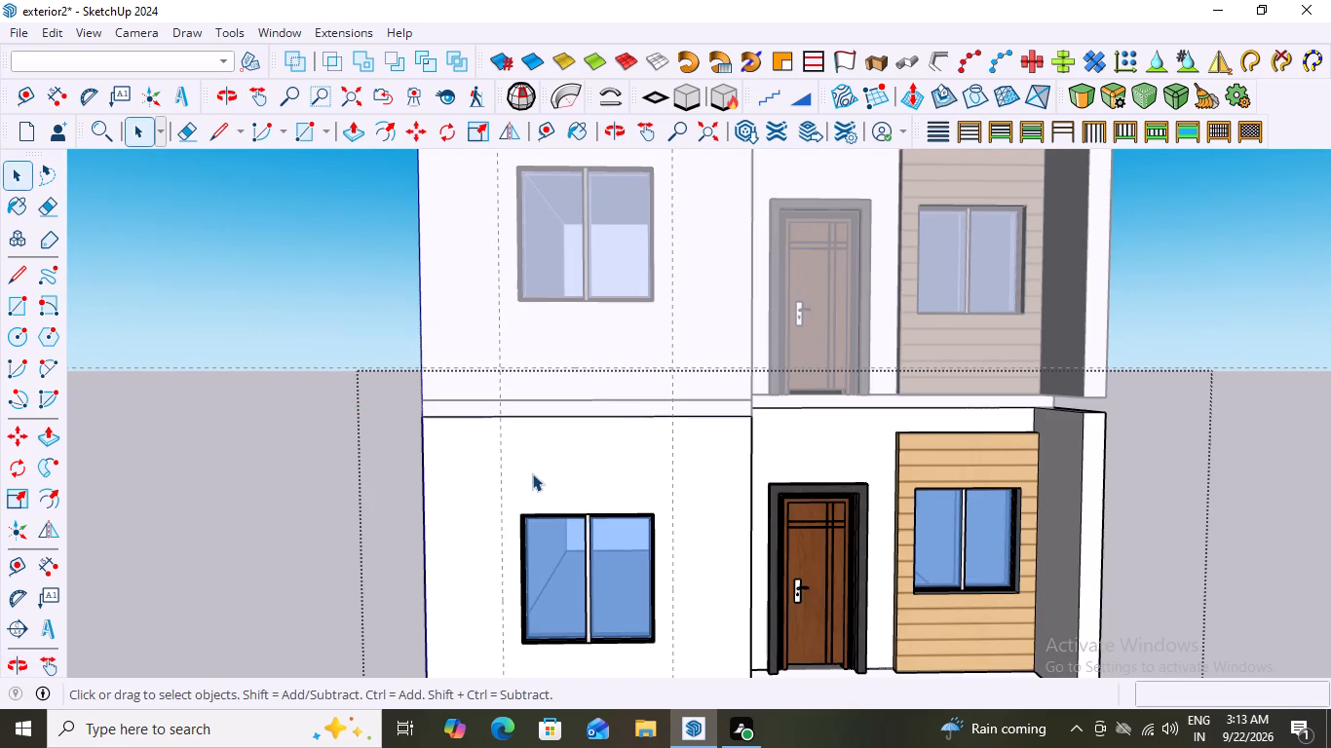
{"action": "scroll", "coordinate": [557, 456], "scroll_direction": "down", "scroll_amount": 3}
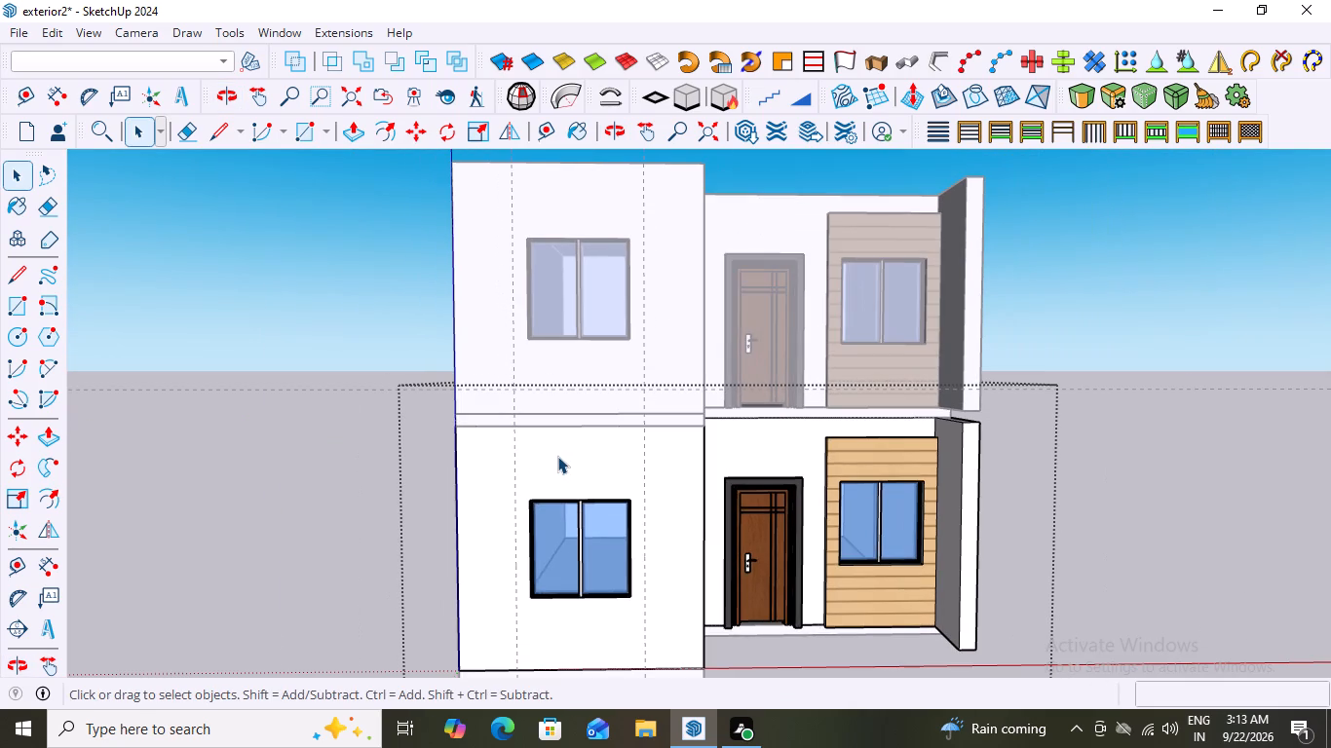
{"action": "scroll", "coordinate": [536, 427], "scroll_direction": "up", "scroll_amount": 2}
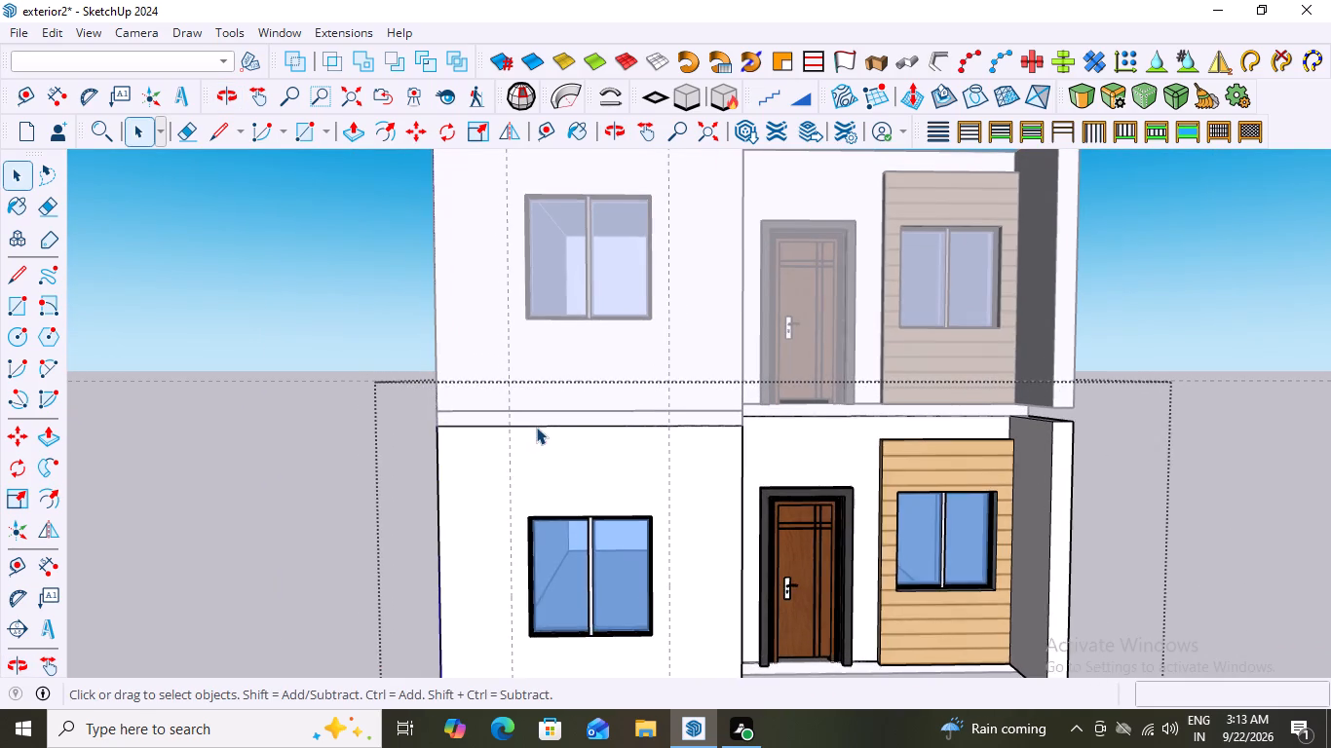
{"action": "scroll", "coordinate": [536, 427], "scroll_direction": "up", "scroll_amount": 1}
{"action": "scroll", "coordinate": [540, 420], "scroll_direction": "down", "scroll_amount": 4}
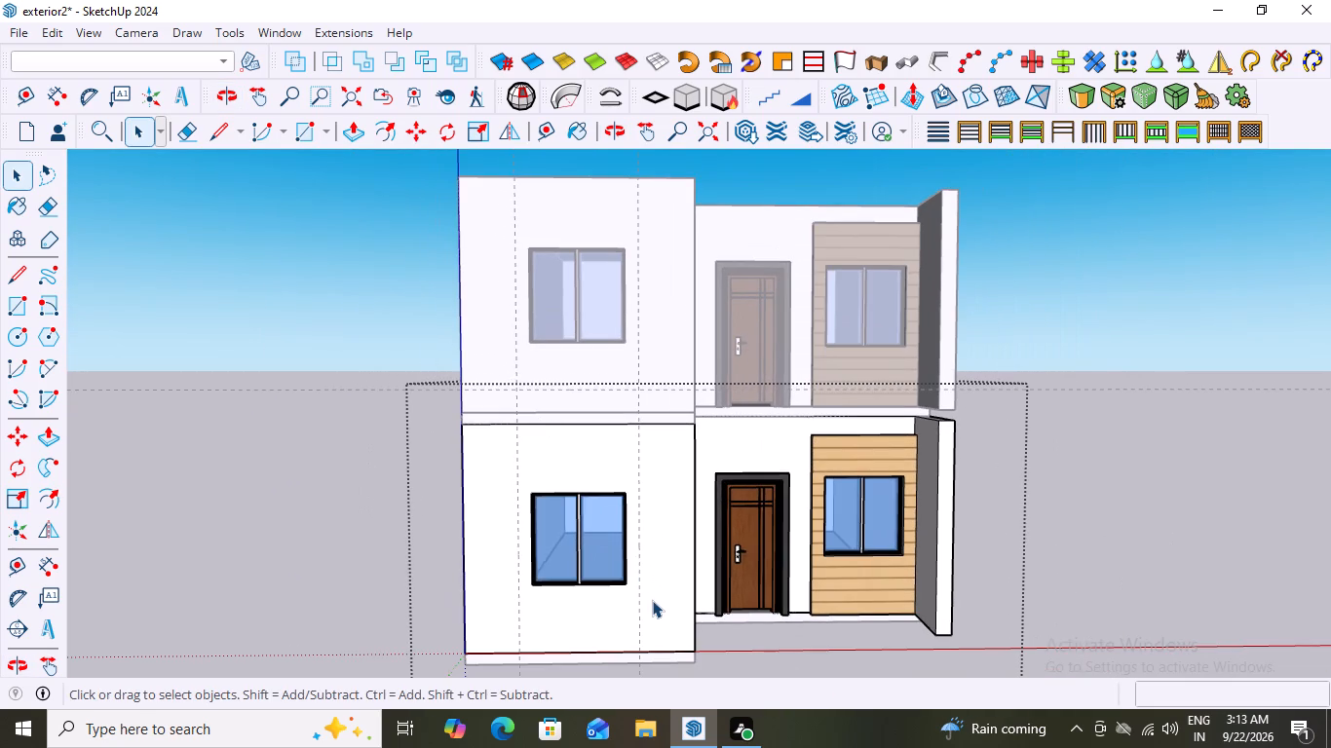
{"action": "key", "text": "l"}
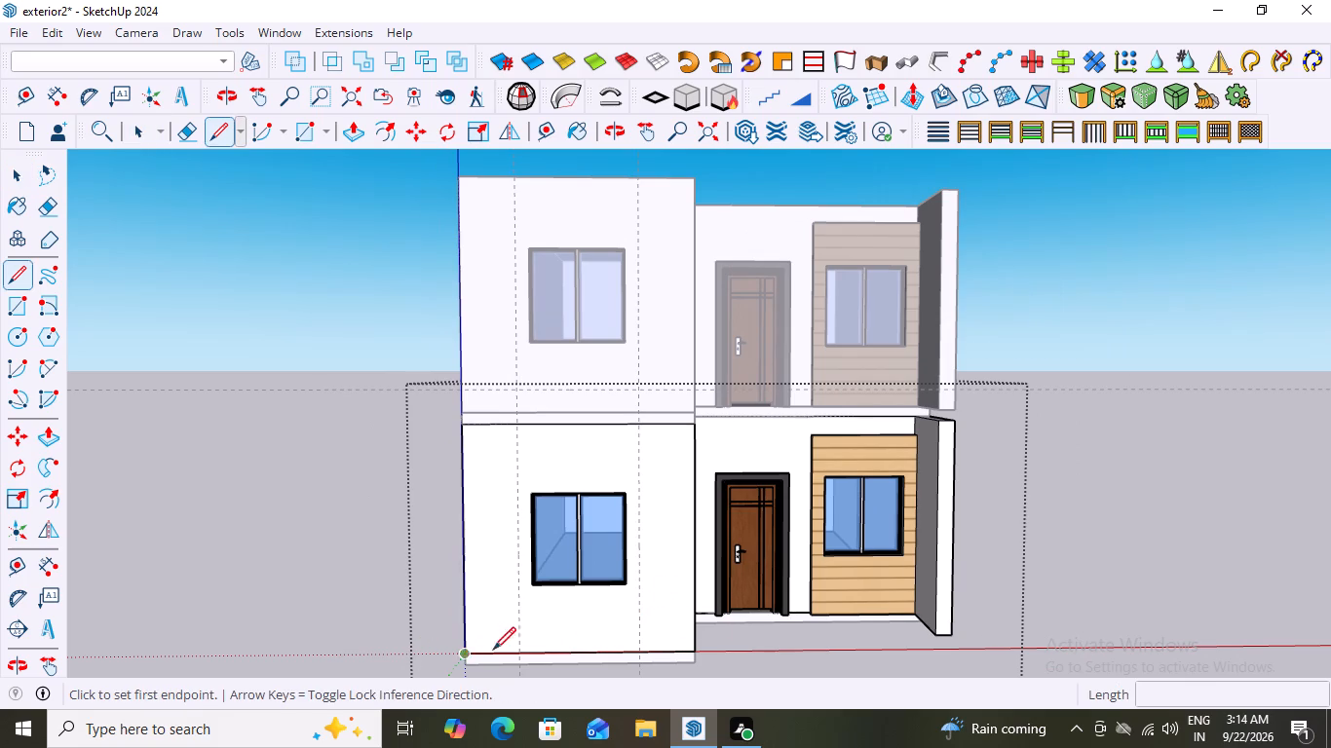
{"action": "left_click", "coordinate": [518, 652]}
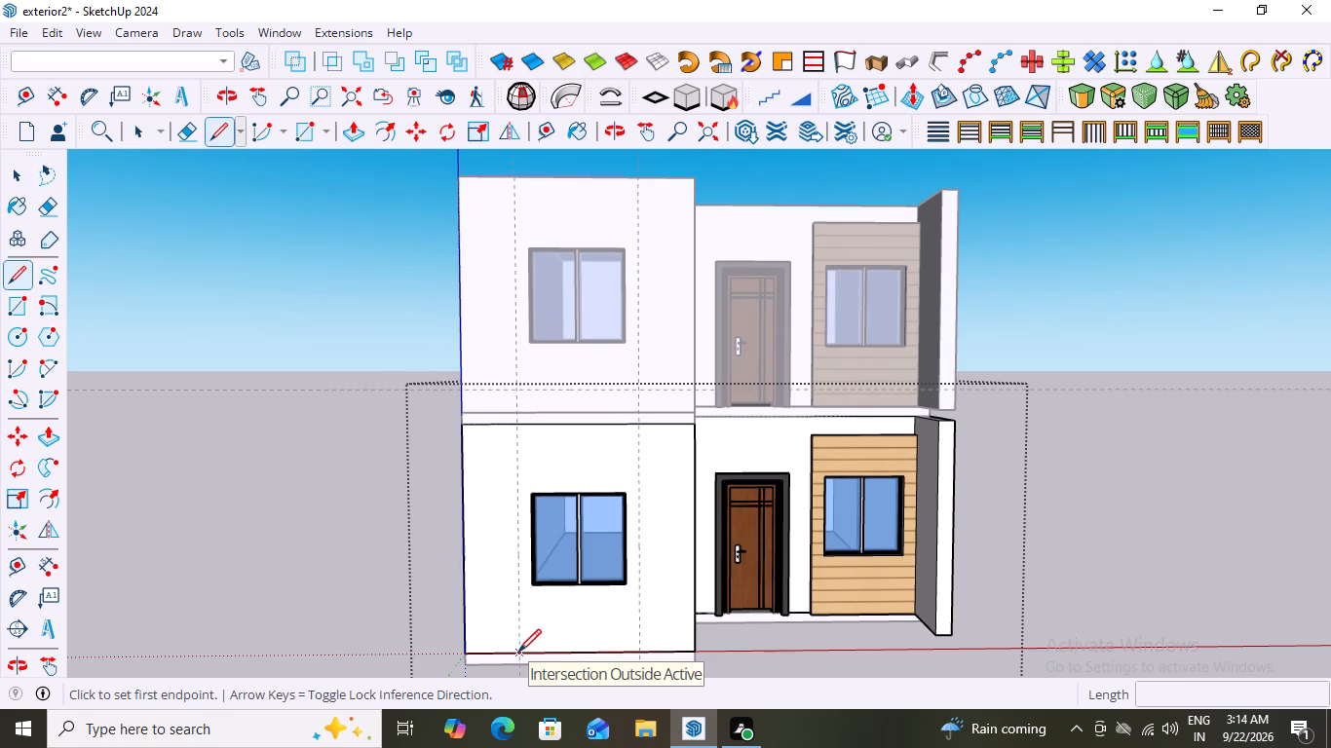
{"action": "scroll", "coordinate": [532, 367], "scroll_direction": "up", "scroll_amount": 5}
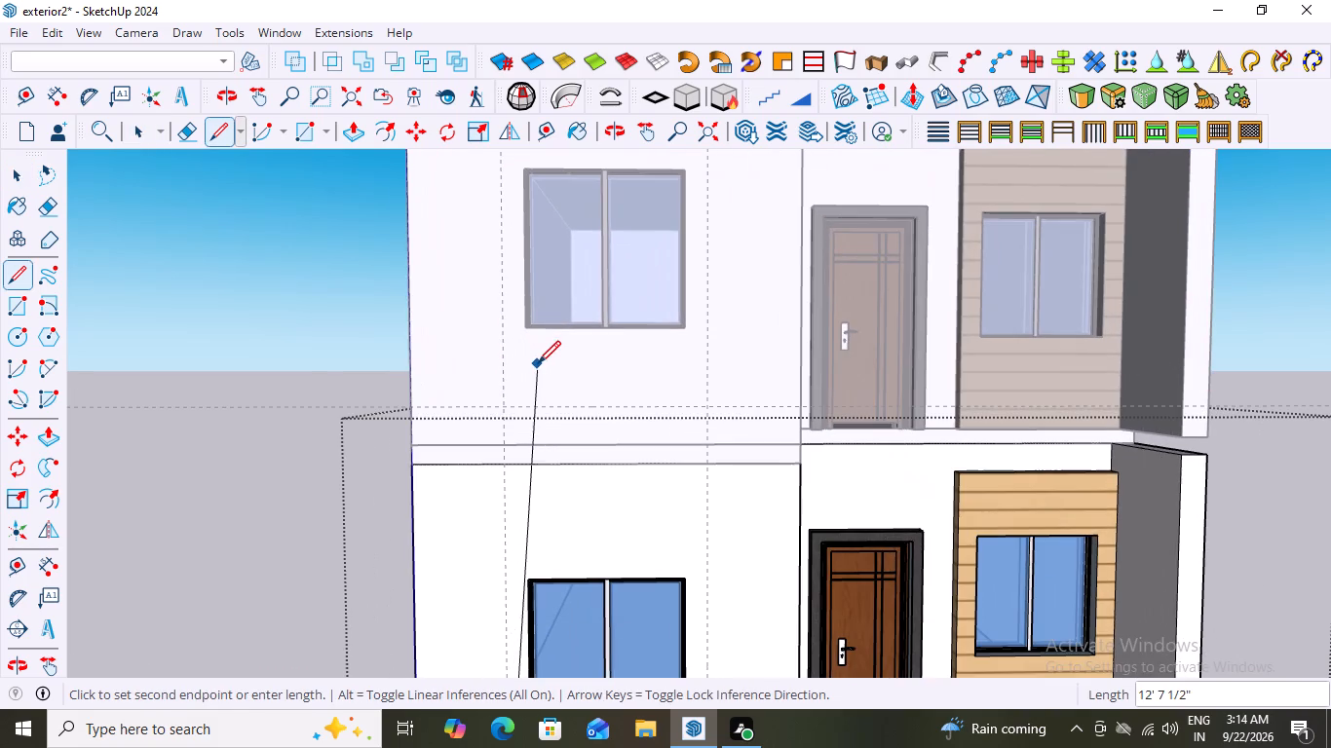
{"action": "left_click", "coordinate": [505, 407]}
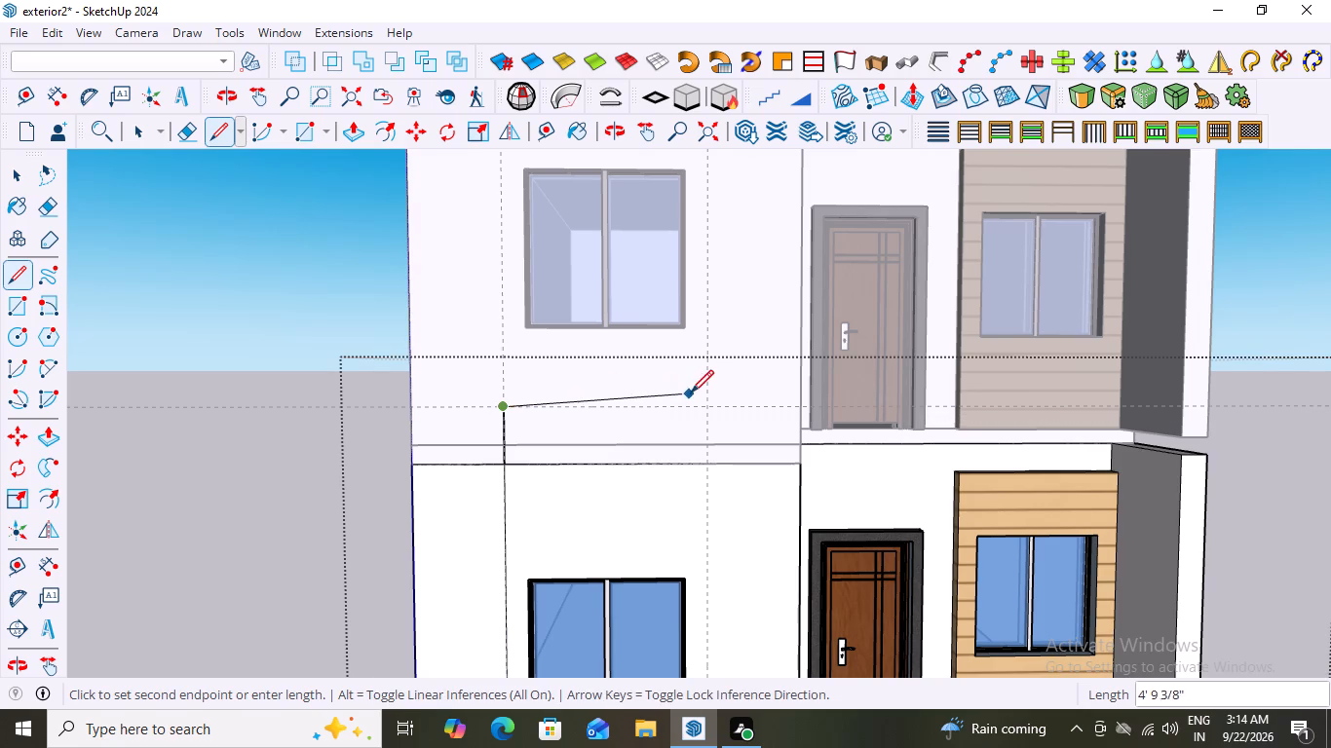
{"action": "left_click", "coordinate": [709, 406]}
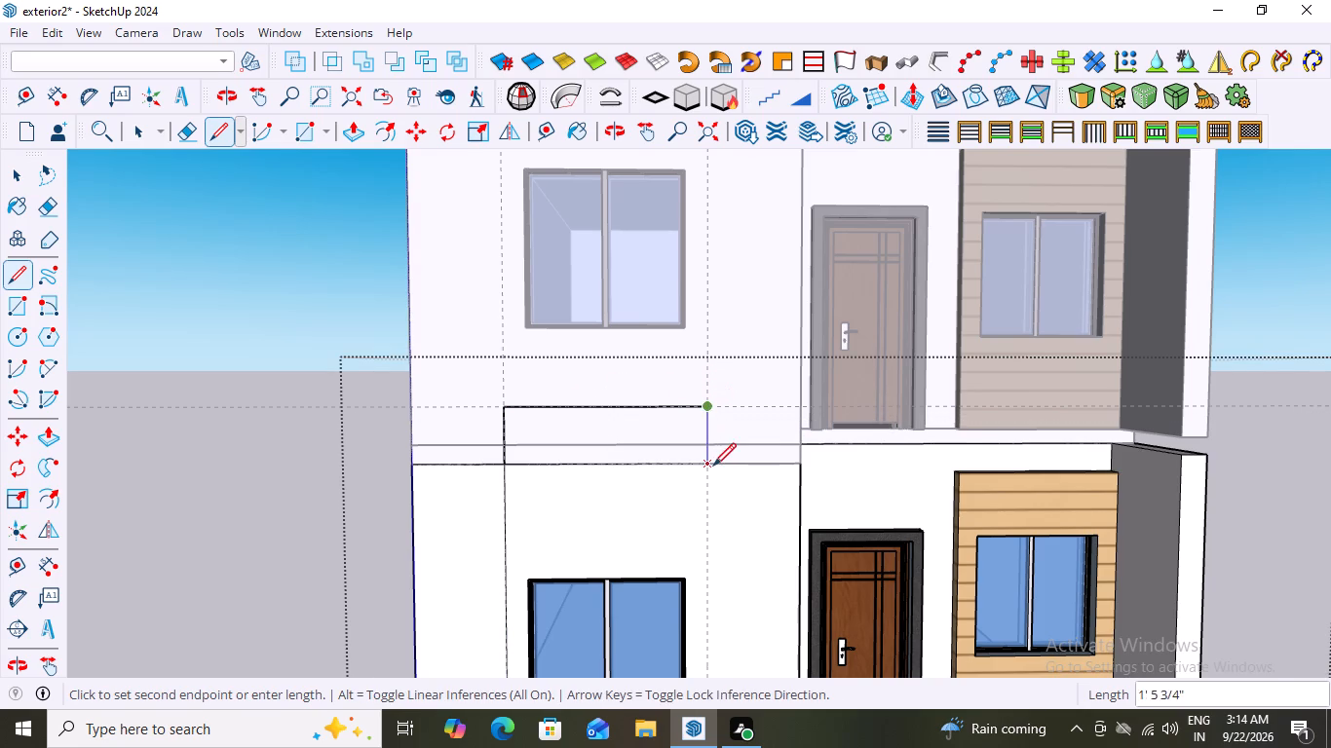
{"action": "scroll", "coordinate": [713, 466], "scroll_direction": "down", "scroll_amount": 6}
{"action": "scroll", "coordinate": [734, 553], "scroll_direction": "down", "scroll_amount": 3}
{"action": "scroll", "coordinate": [734, 667], "scroll_direction": "up", "scroll_amount": 1}
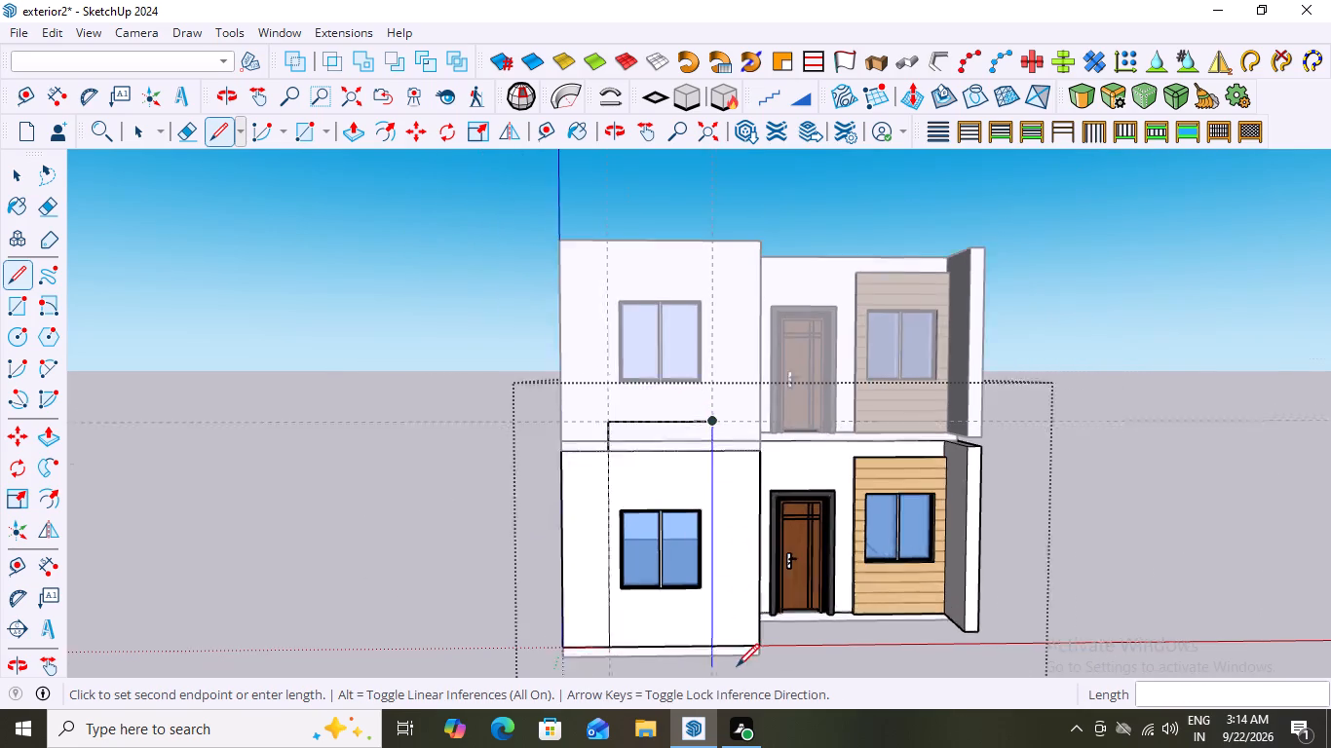
{"action": "scroll", "coordinate": [737, 666], "scroll_direction": "up", "scroll_amount": 5}
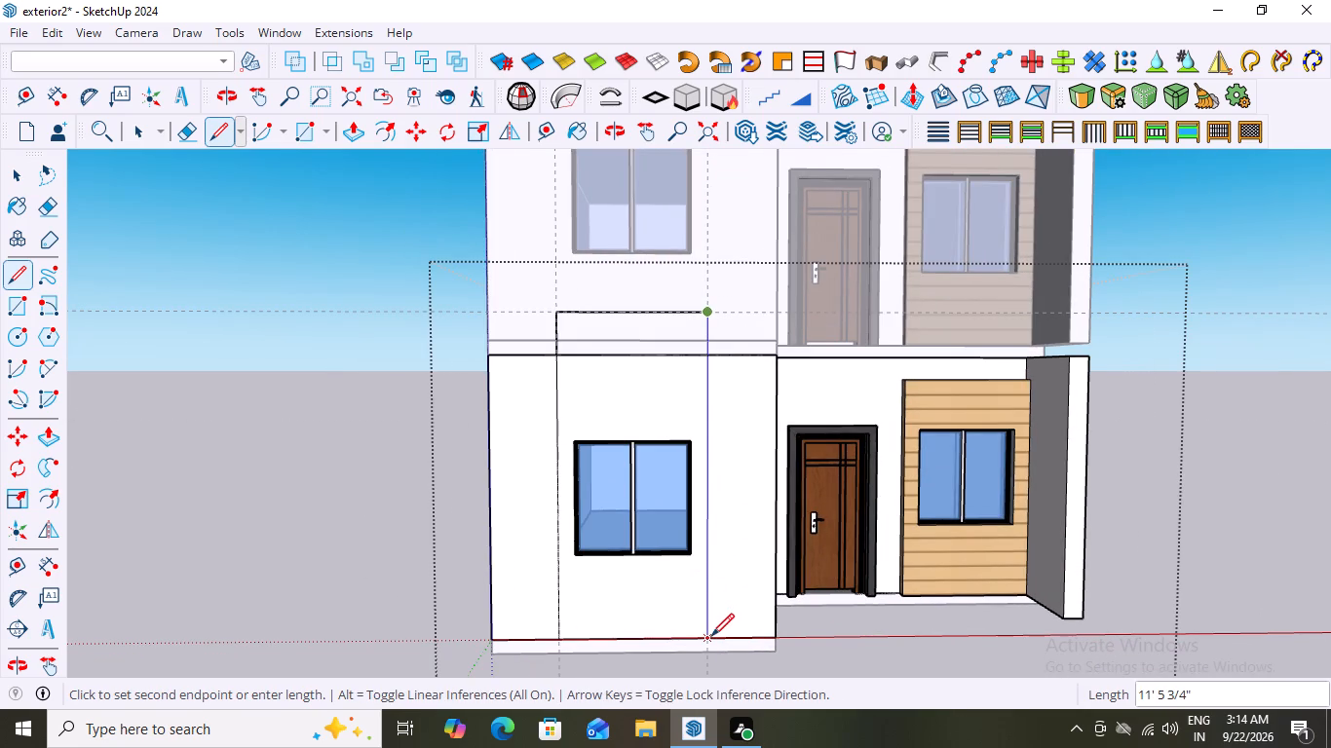
{"action": "left_click", "coordinate": [711, 636]}
{"action": "key", "text": "space"}
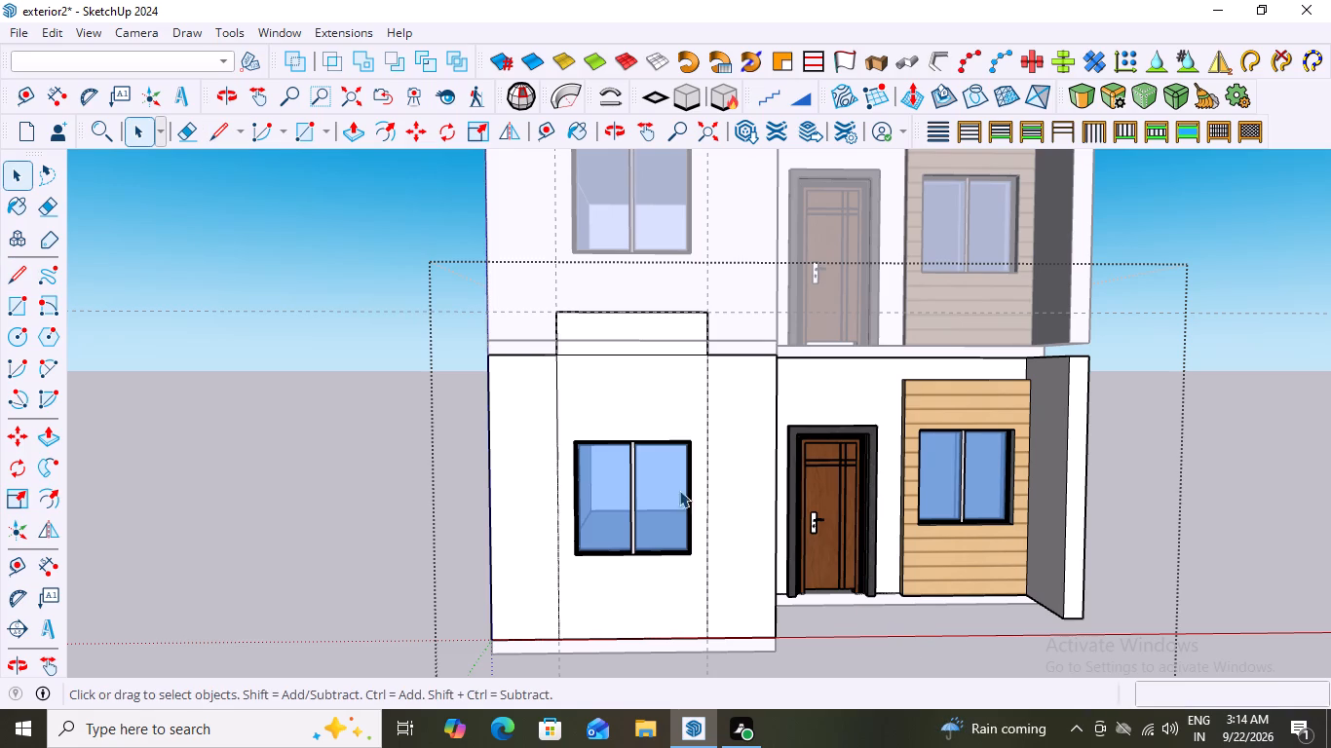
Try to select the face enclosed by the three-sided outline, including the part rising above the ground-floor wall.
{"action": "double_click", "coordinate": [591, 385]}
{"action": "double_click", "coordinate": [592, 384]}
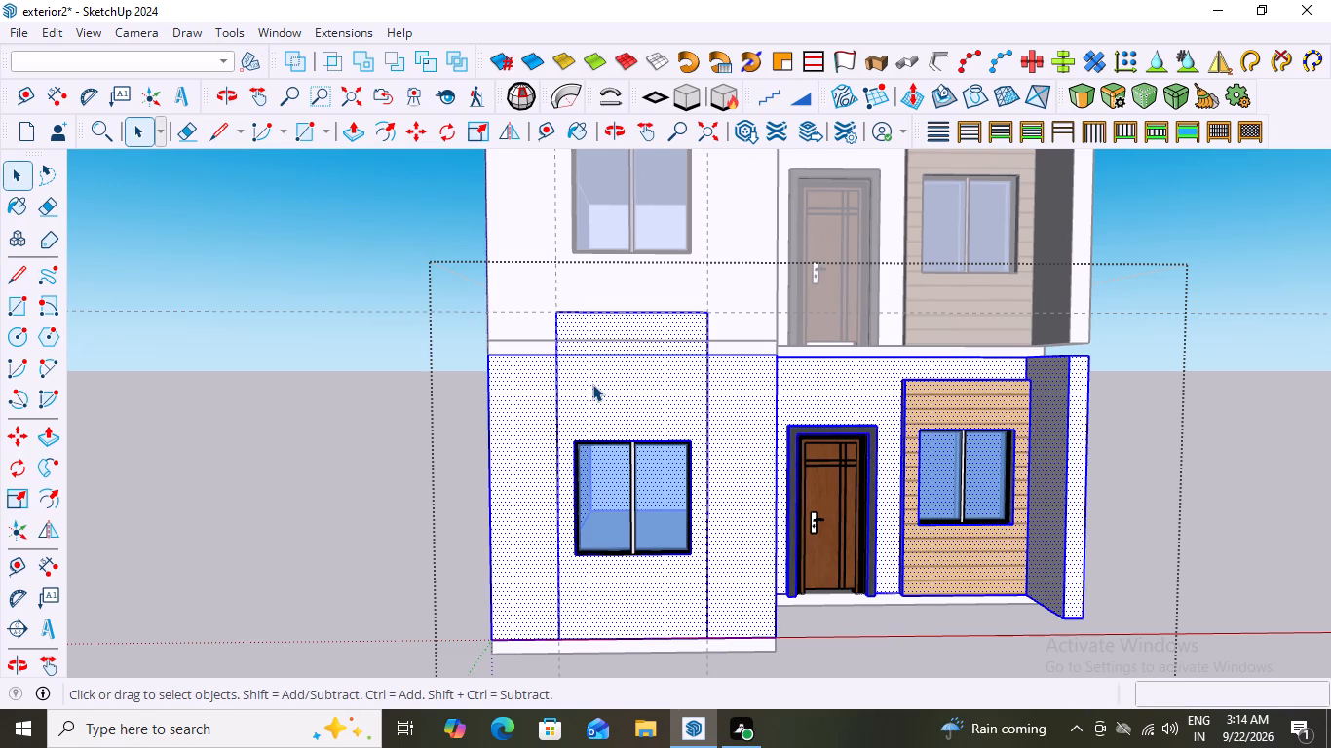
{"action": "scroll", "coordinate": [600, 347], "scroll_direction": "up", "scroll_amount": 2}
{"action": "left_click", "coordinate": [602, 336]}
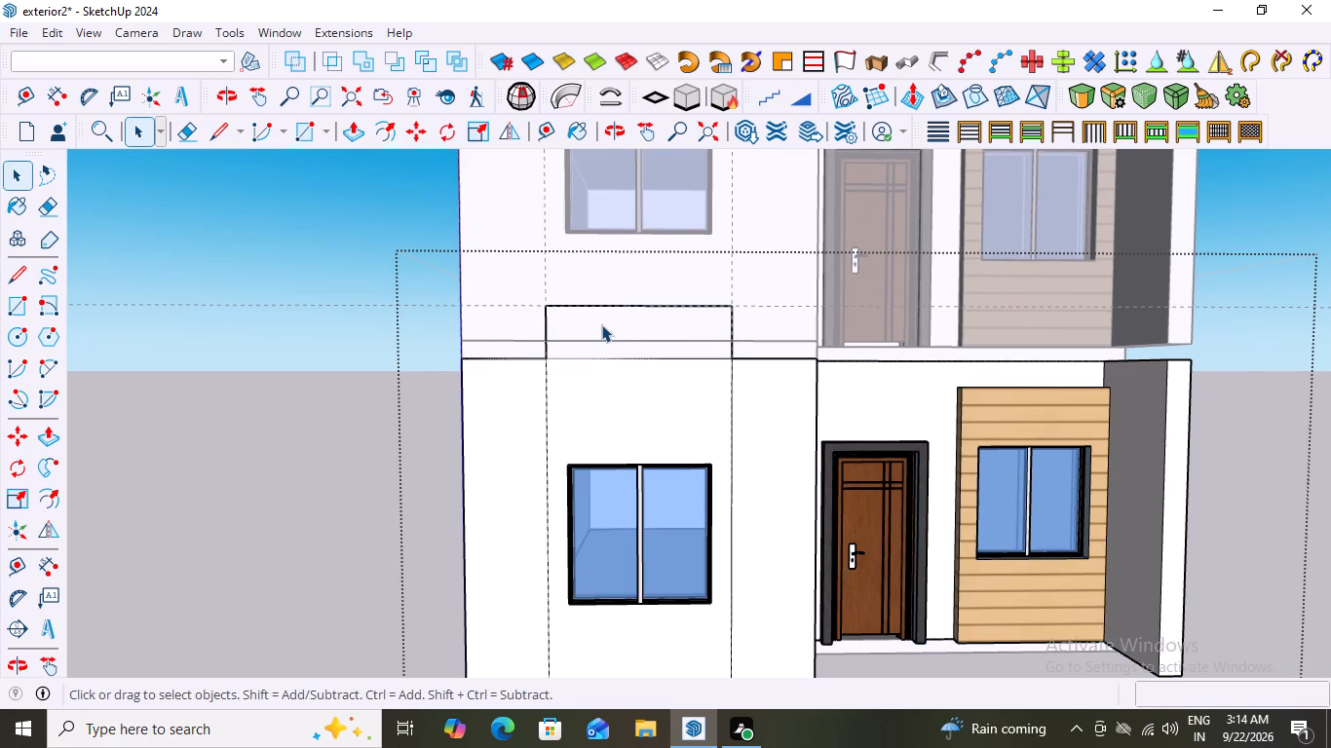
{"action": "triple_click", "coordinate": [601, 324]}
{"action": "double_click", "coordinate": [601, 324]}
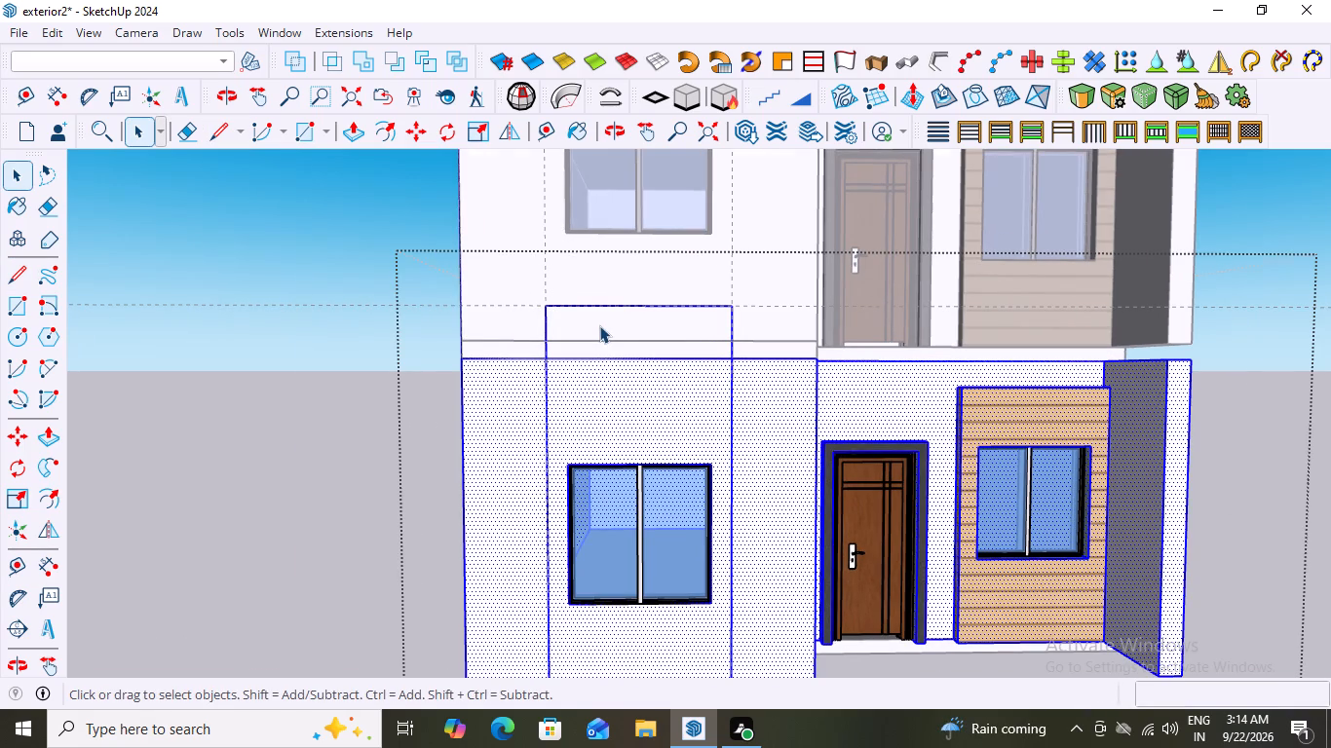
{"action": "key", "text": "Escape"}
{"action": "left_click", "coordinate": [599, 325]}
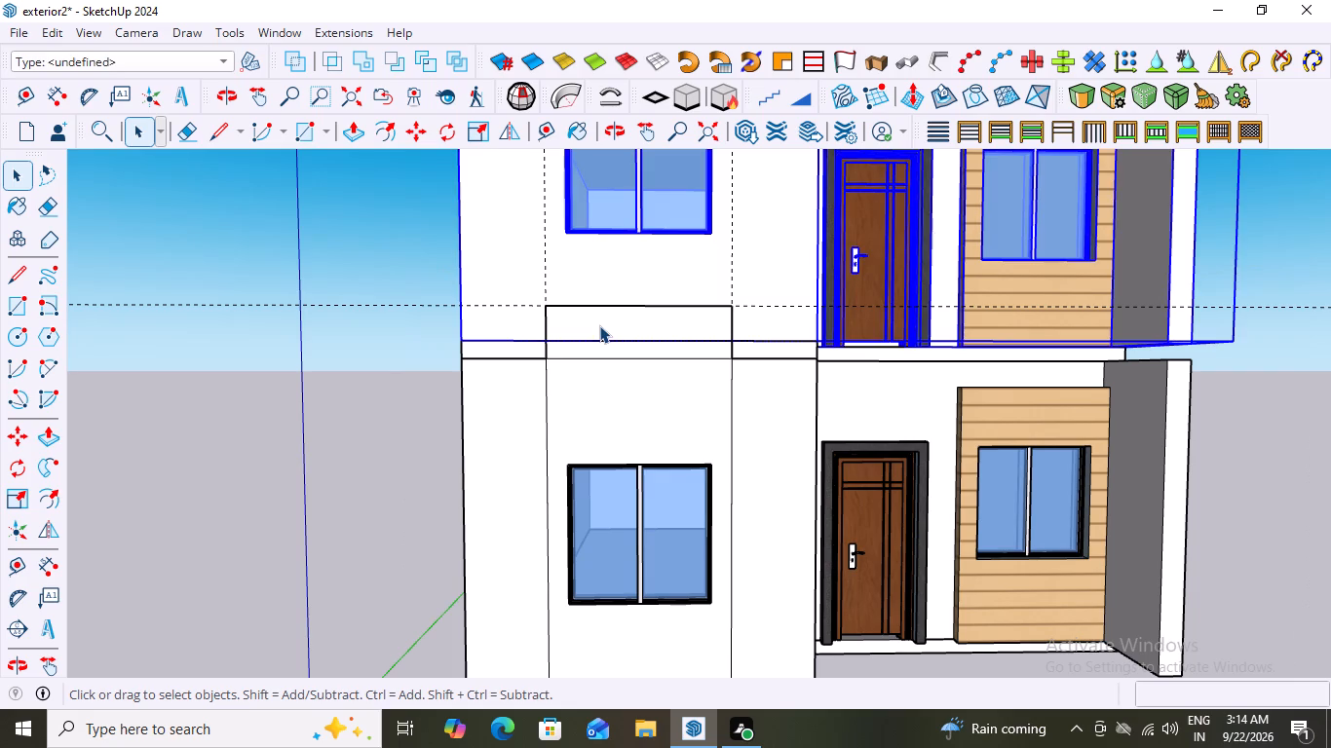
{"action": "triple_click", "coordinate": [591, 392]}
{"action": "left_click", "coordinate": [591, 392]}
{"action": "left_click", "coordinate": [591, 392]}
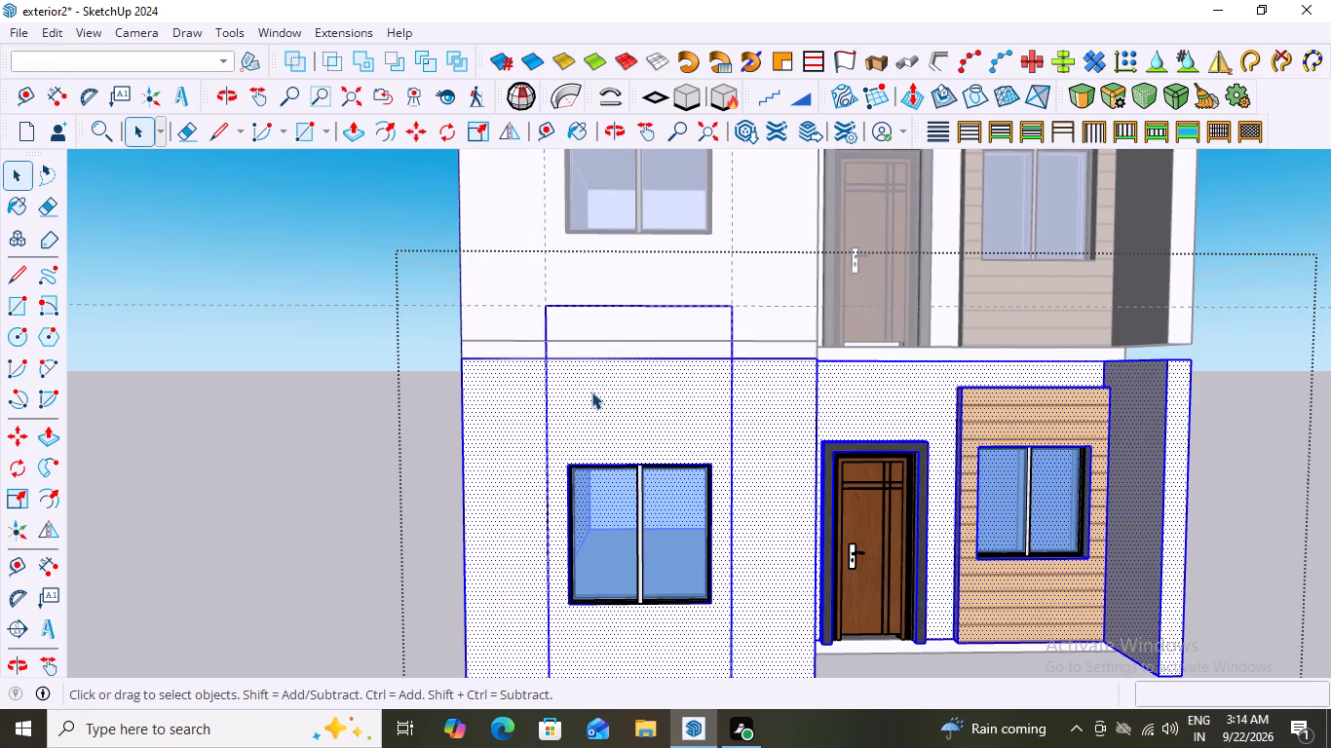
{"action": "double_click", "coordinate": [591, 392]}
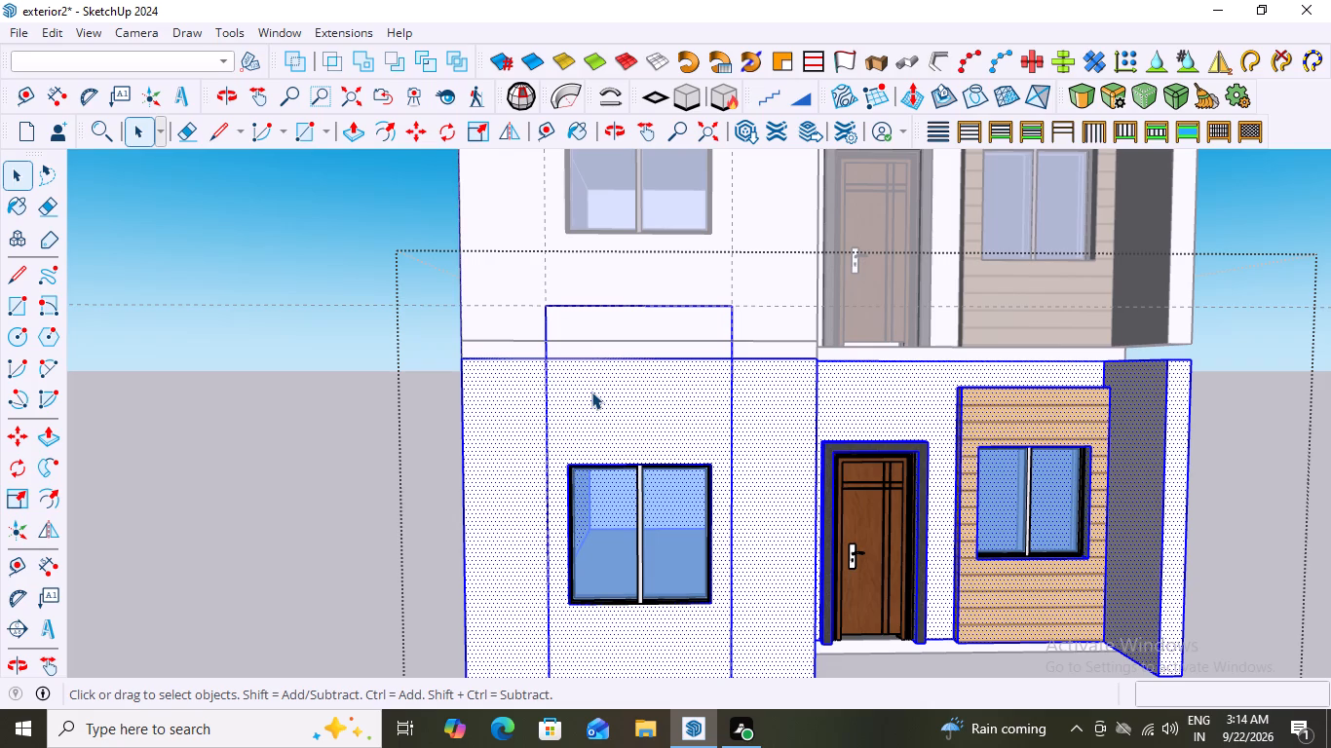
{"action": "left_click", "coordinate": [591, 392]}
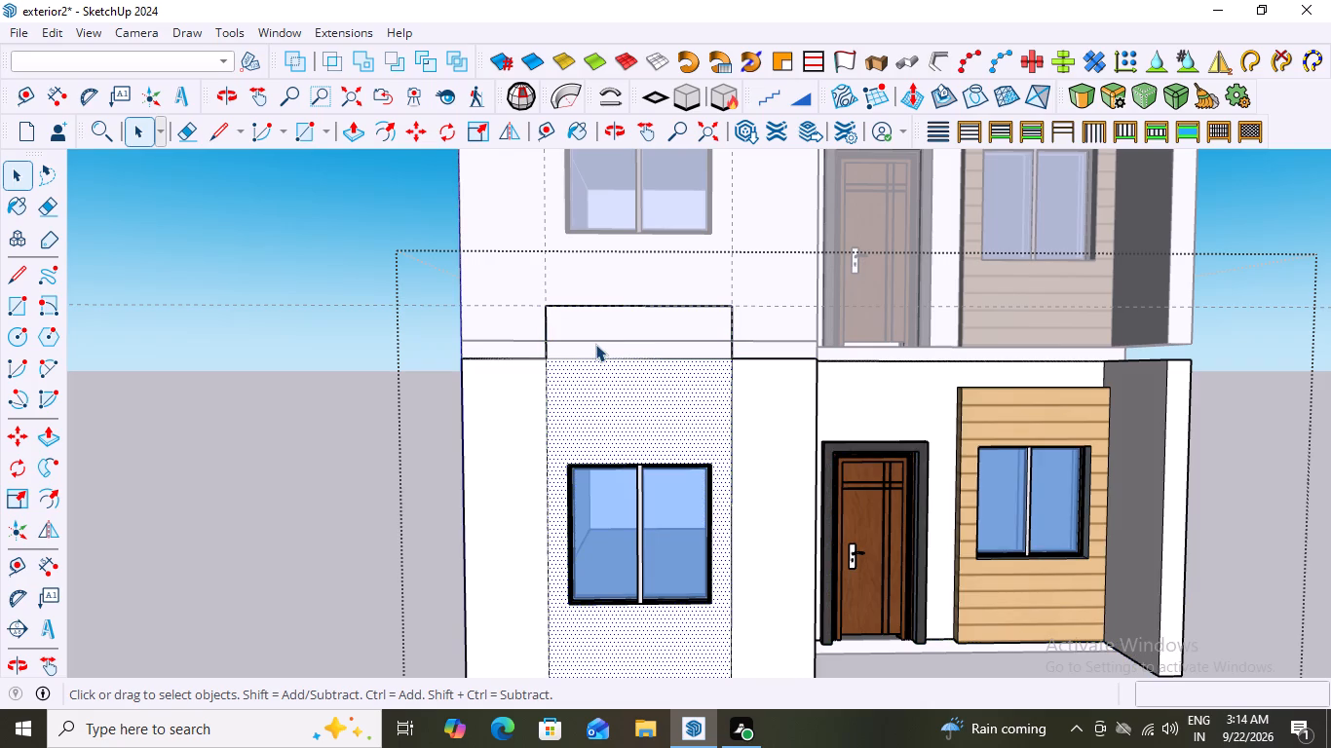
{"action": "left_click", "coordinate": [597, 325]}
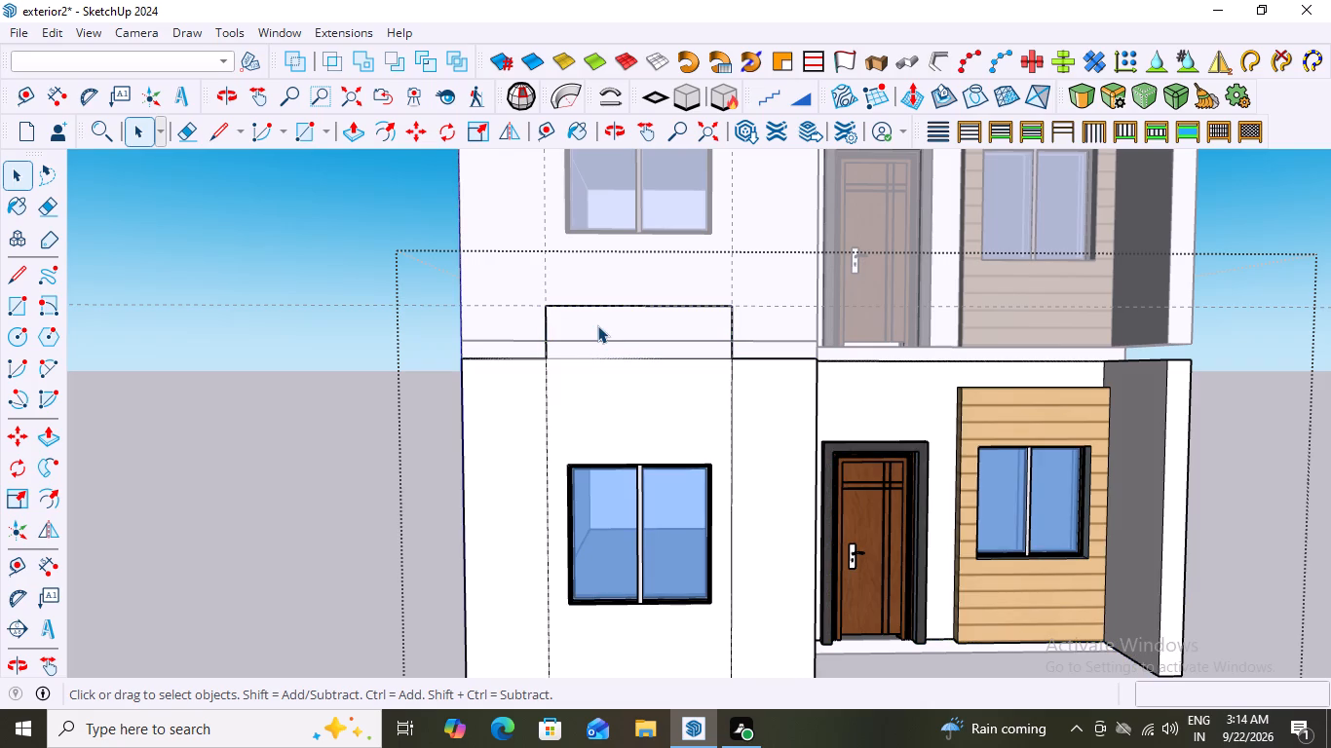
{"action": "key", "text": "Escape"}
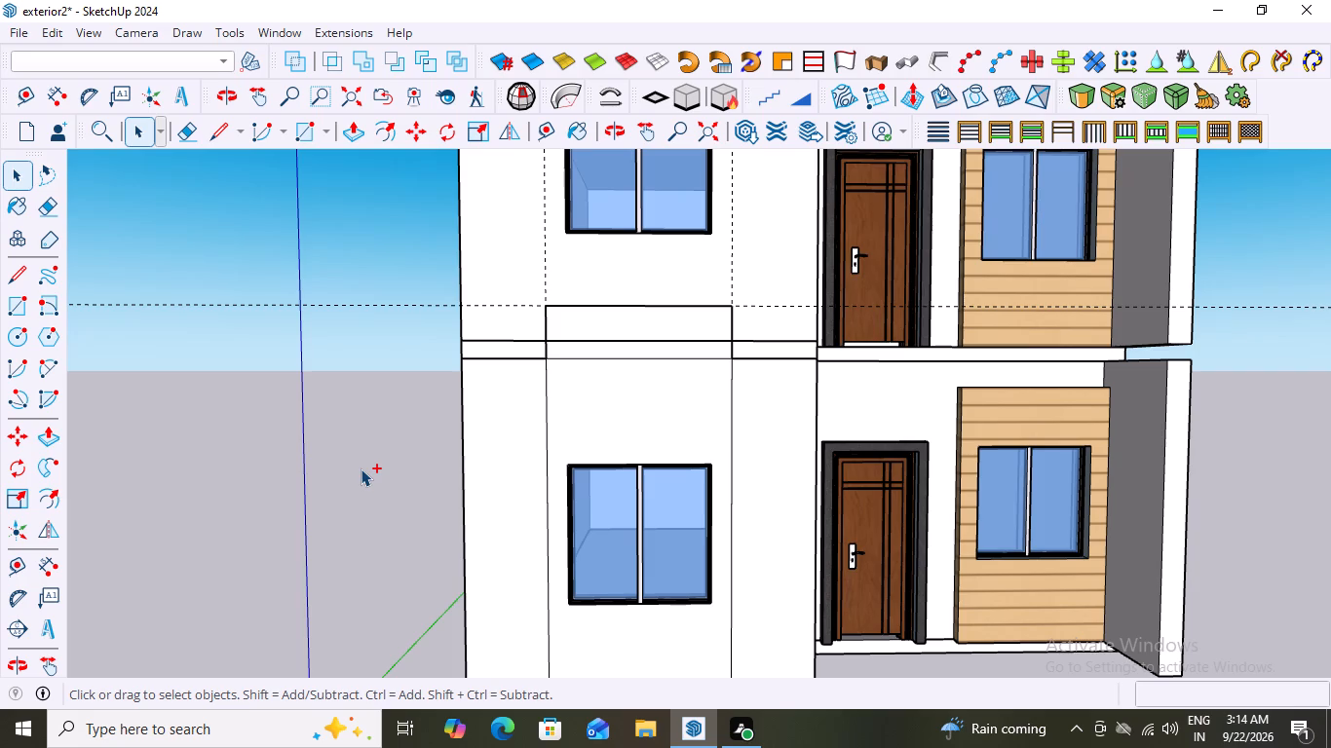
Undo the three-sided outline around the ground-floor window and the horizontal guide above the upper storey's bottom edge.
{"action": "key", "text": "ctrl+z"}
{"action": "key", "text": "ctrl+z"}
{"action": "key", "text": "ctrl+z"}
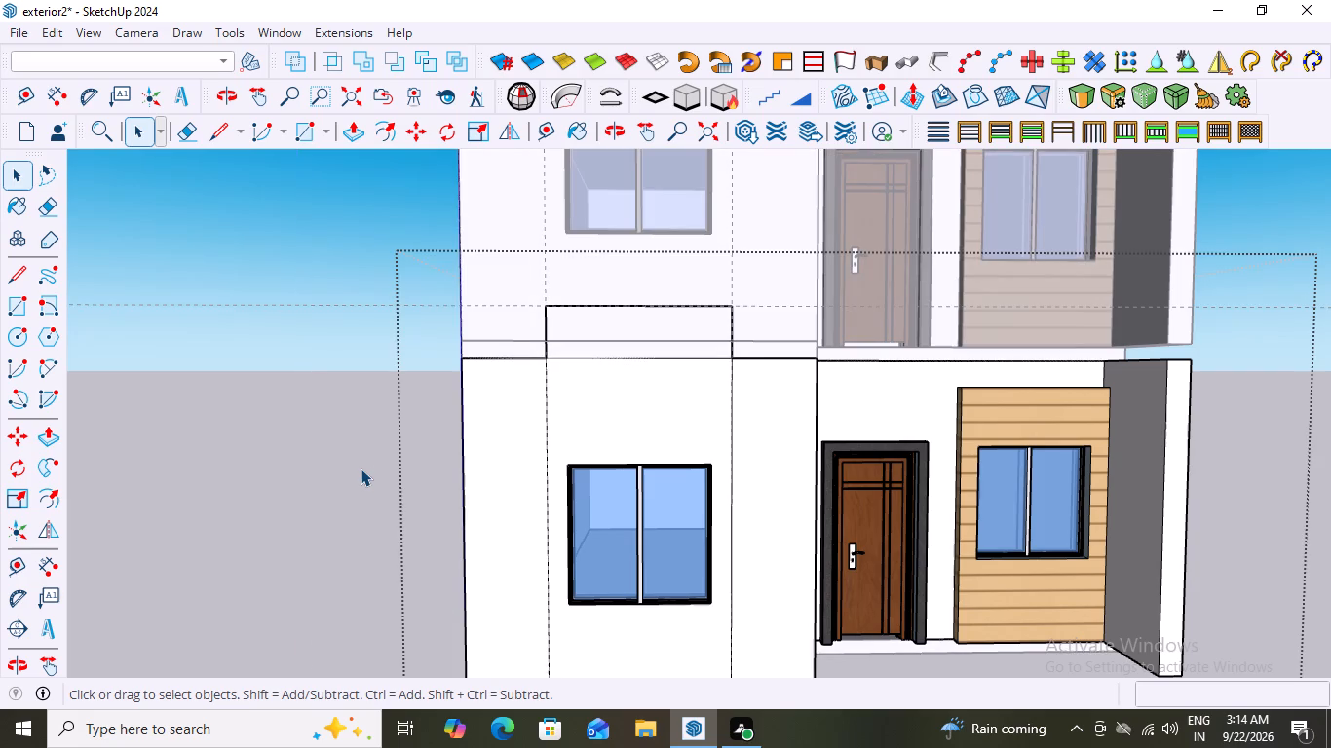
{"action": "key", "text": "ctrl+z"}
{"action": "key", "text": "ctrl+z"}
{"action": "key", "text": "ctrl+z"}
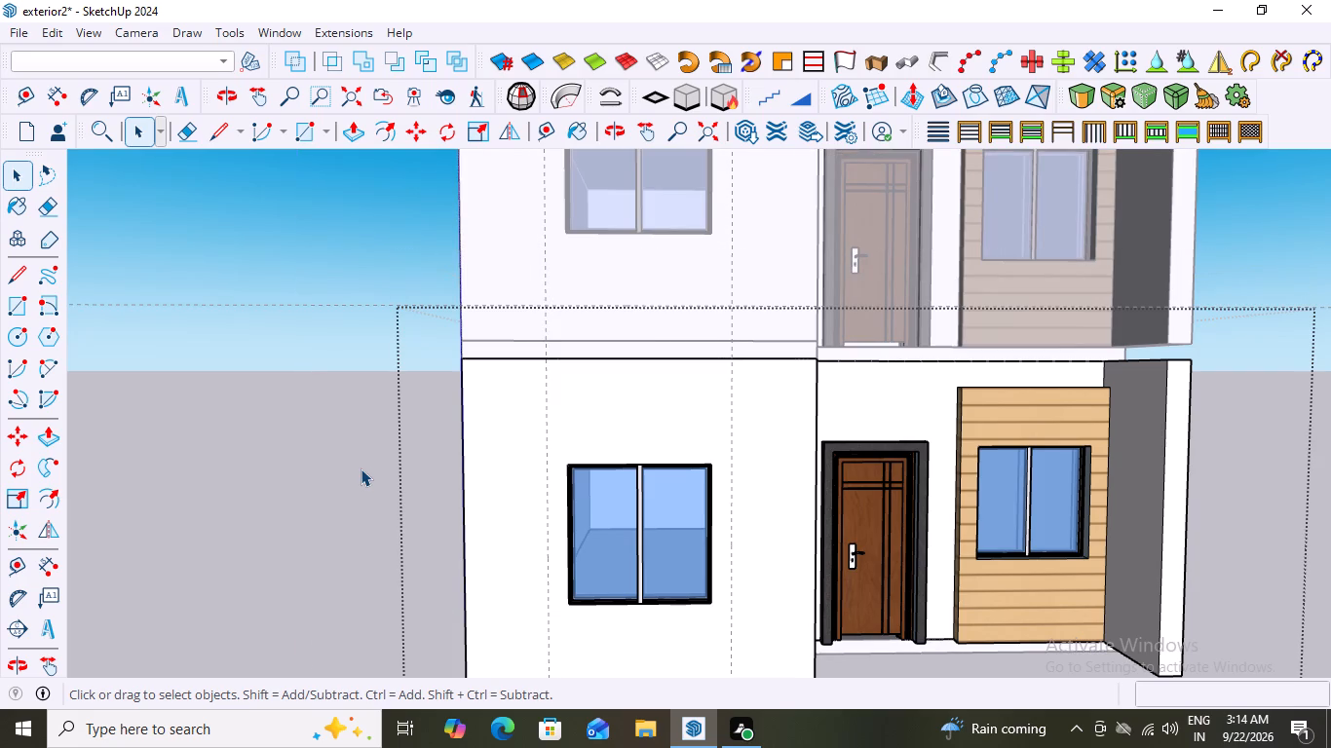
{"action": "key", "text": "ctrl+z"}
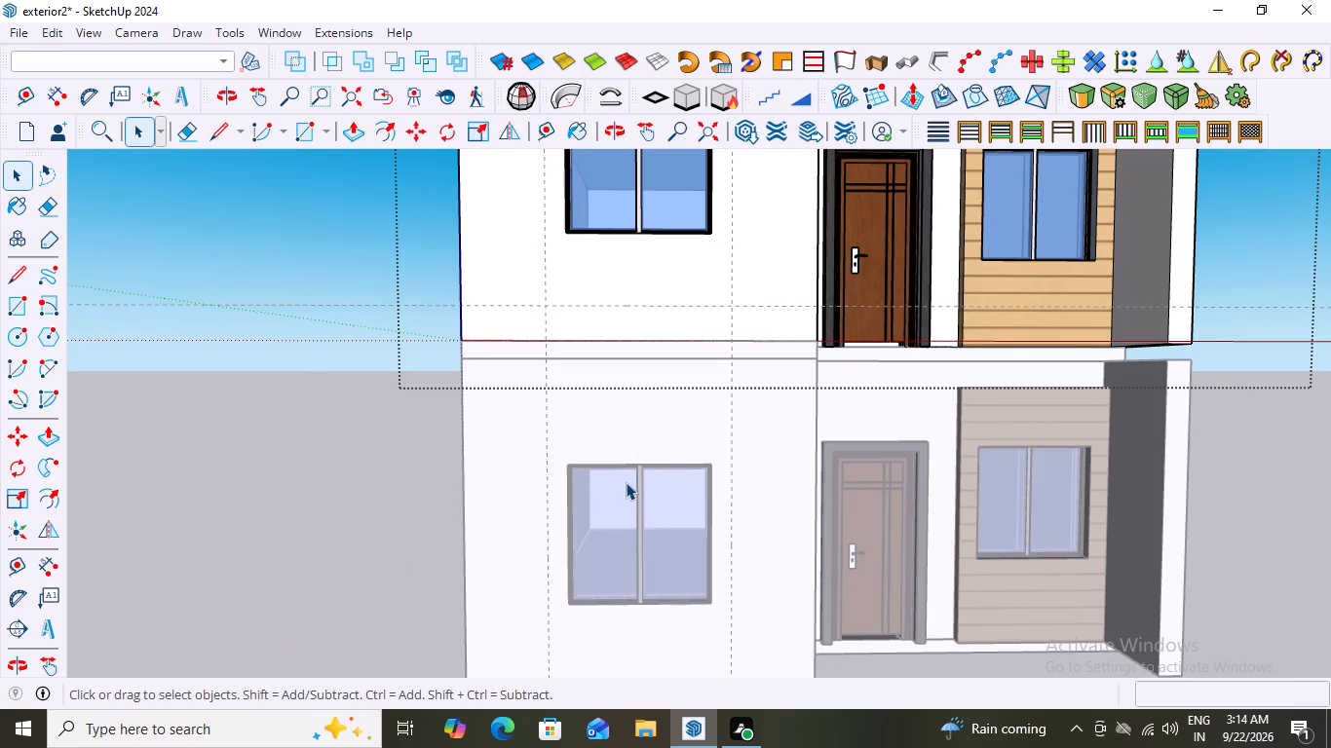
{"action": "key", "text": "ctrl+z"}
{"action": "key", "text": "ctrl+z"}
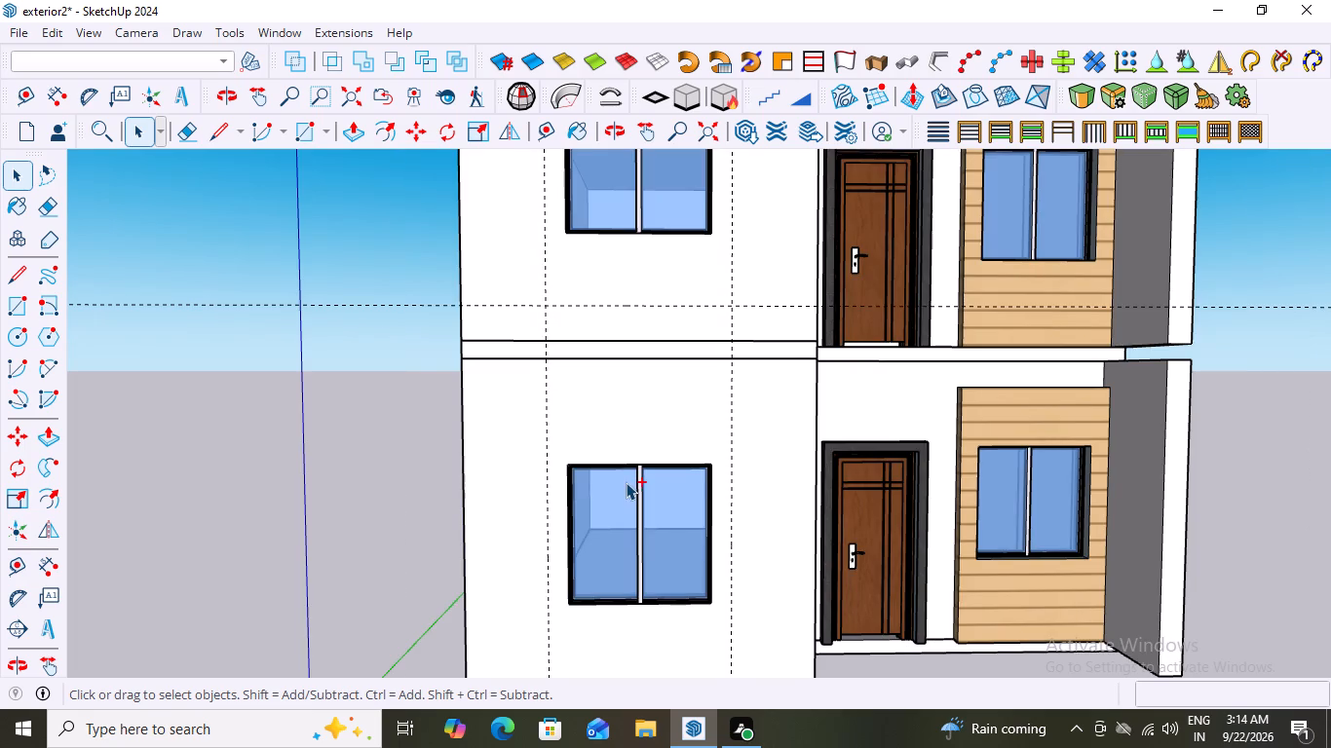
{"action": "key", "text": "ctrl+z"}
{"action": "key", "text": "ctrl+z"}
{"action": "key", "text": "ctrl+z"}
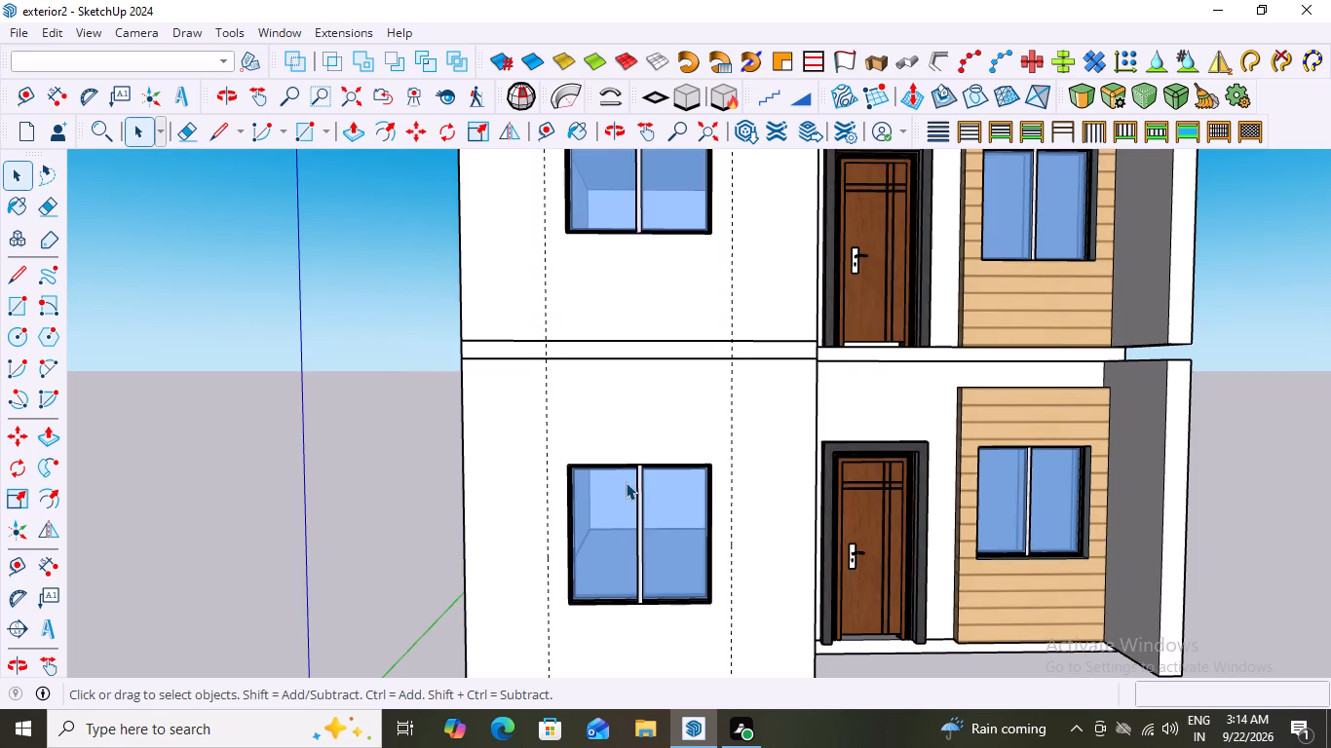
Inside the ground-floor group, place a horizontal guide on the projecting wall, offset upward from the window's top edge.
{"action": "double_click", "coordinate": [587, 295]}
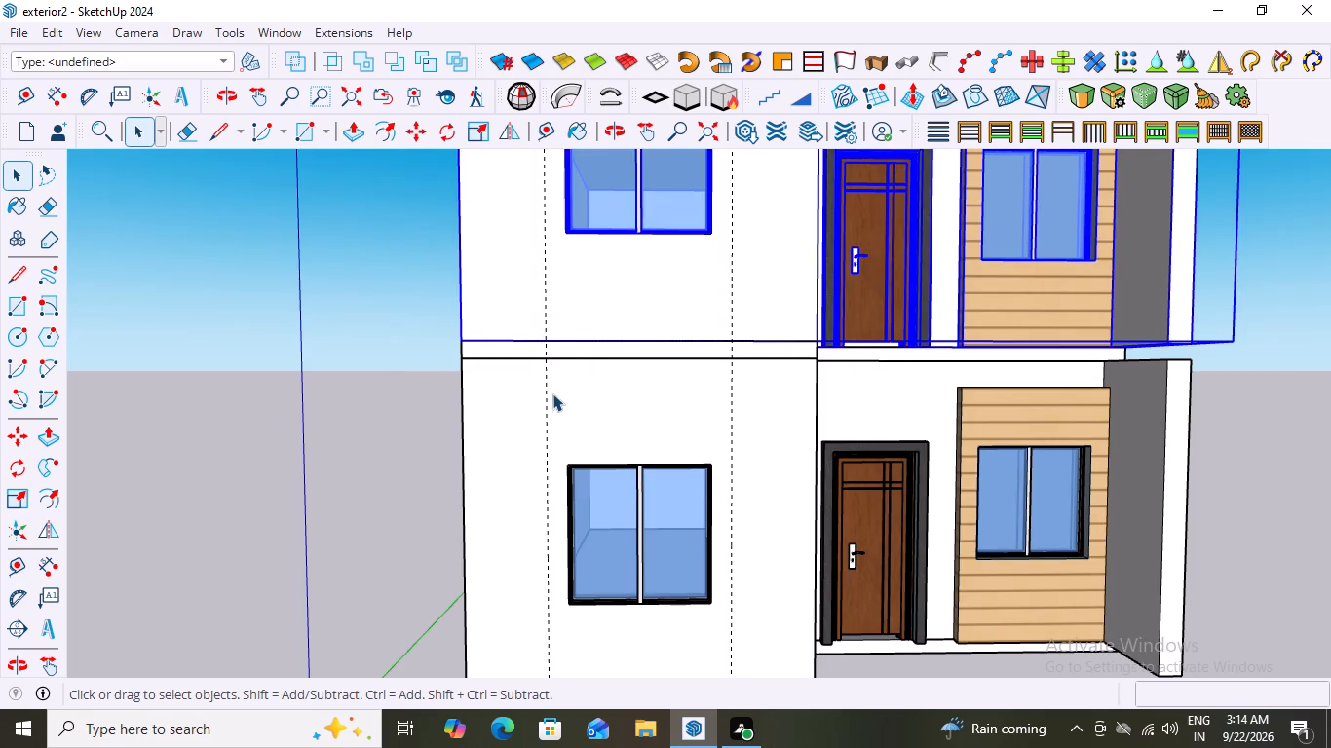
{"action": "triple_click", "coordinate": [551, 395]}
{"action": "left_click", "coordinate": [355, 303]}
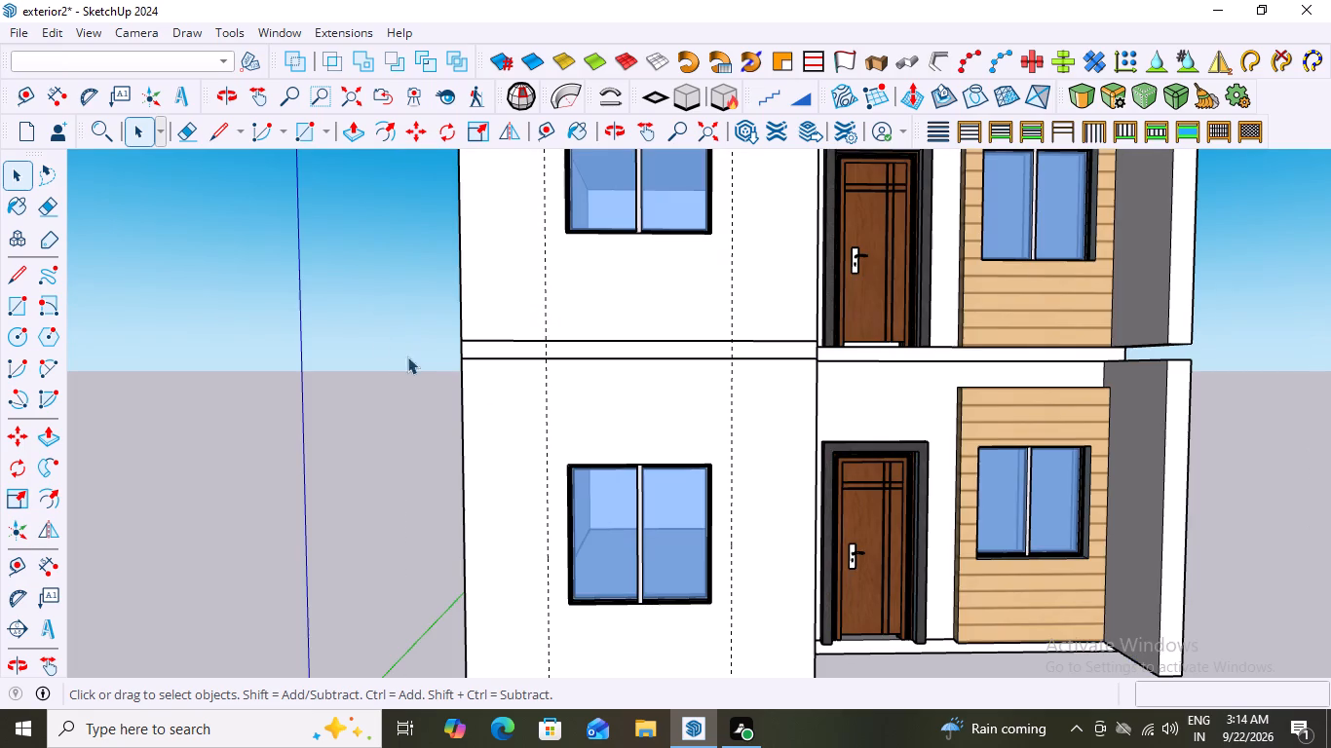
{"action": "left_click", "coordinate": [616, 380]}
{"action": "left_click", "coordinate": [606, 396]}
{"action": "triple_click", "coordinate": [613, 403]}
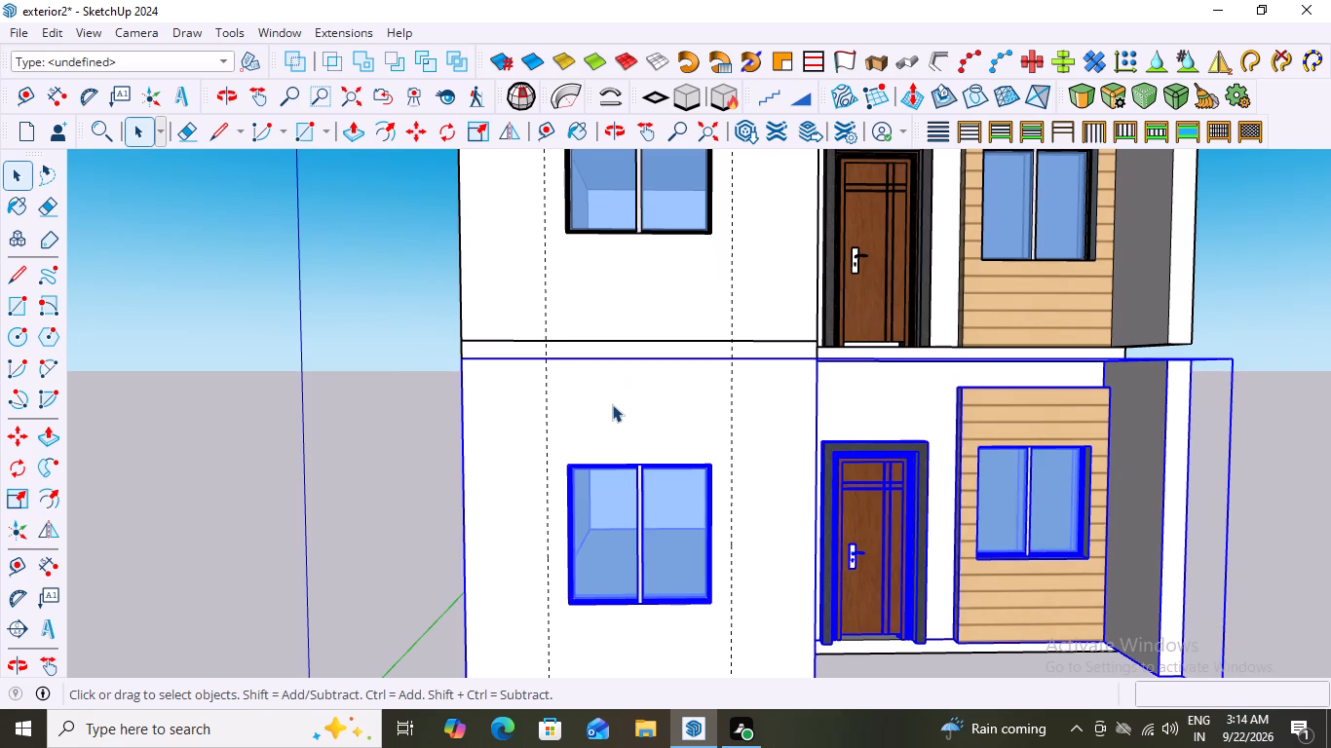
{"action": "left_click", "coordinate": [612, 405]}
{"action": "left_click", "coordinate": [428, 382]}
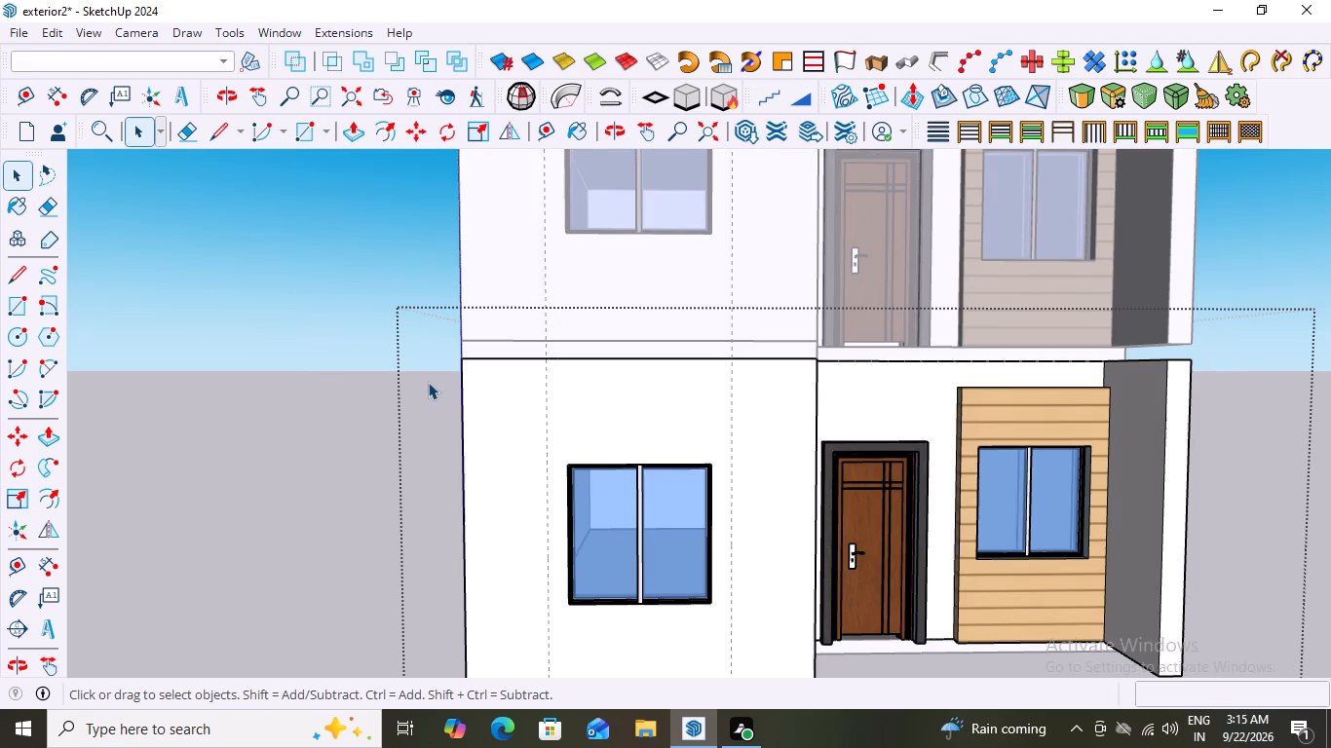
{"action": "scroll", "coordinate": [579, 387], "scroll_direction": "down", "scroll_amount": 2}
{"action": "scroll", "coordinate": [704, 673], "scroll_direction": "up", "scroll_amount": 1}
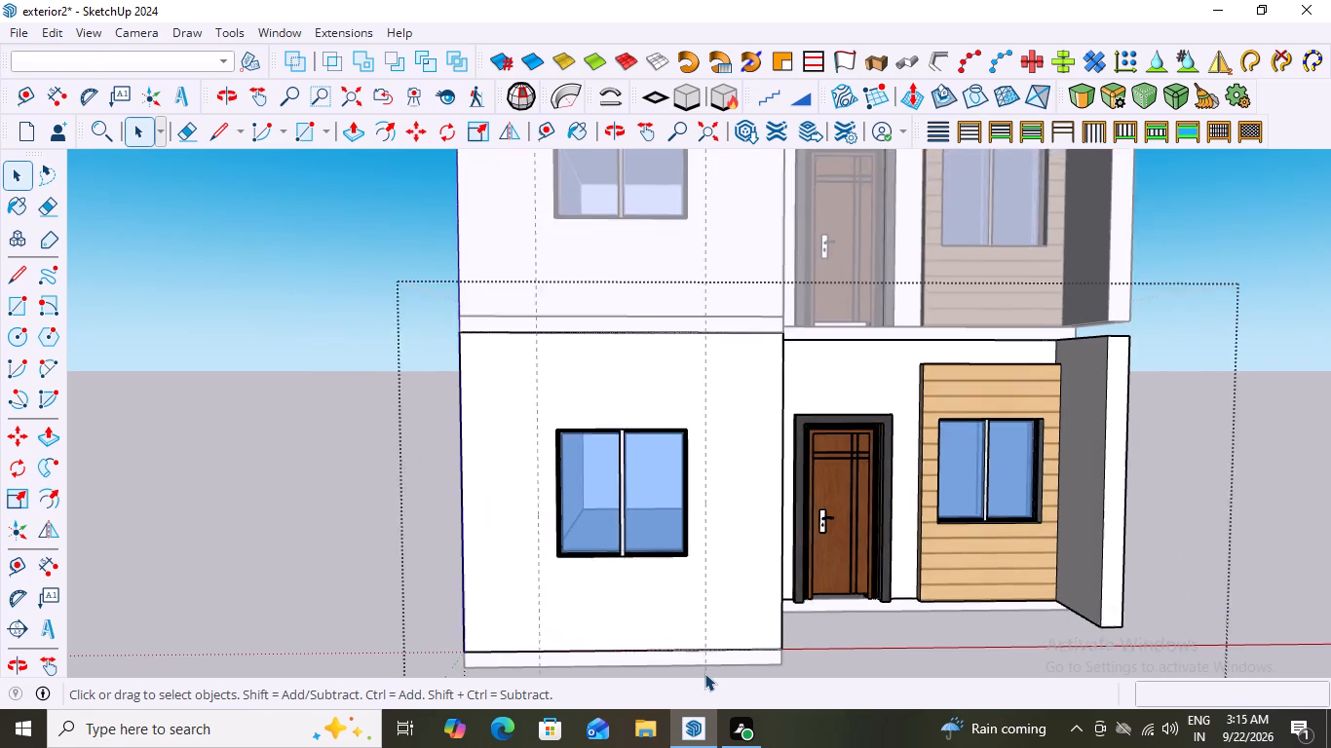
{"action": "scroll", "coordinate": [704, 673], "scroll_direction": "up", "scroll_amount": 1}
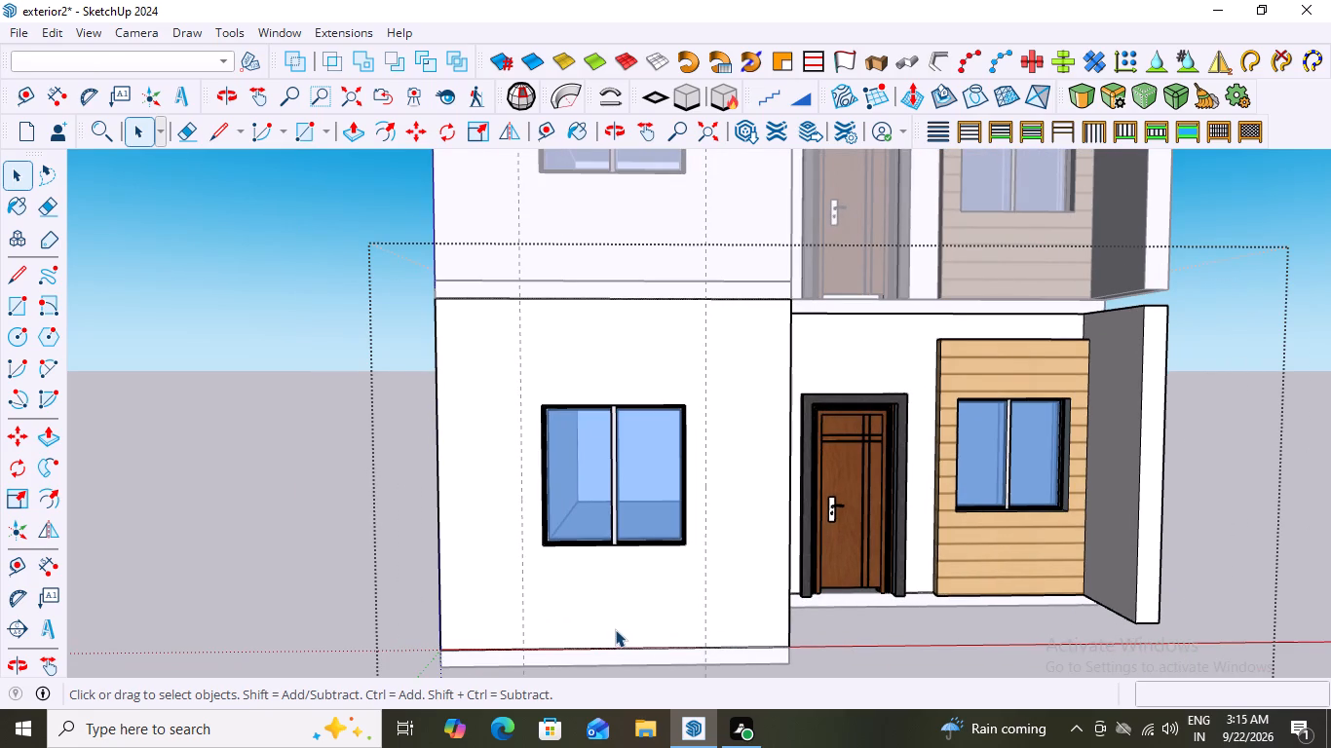
{"action": "type", "text": "ty"}
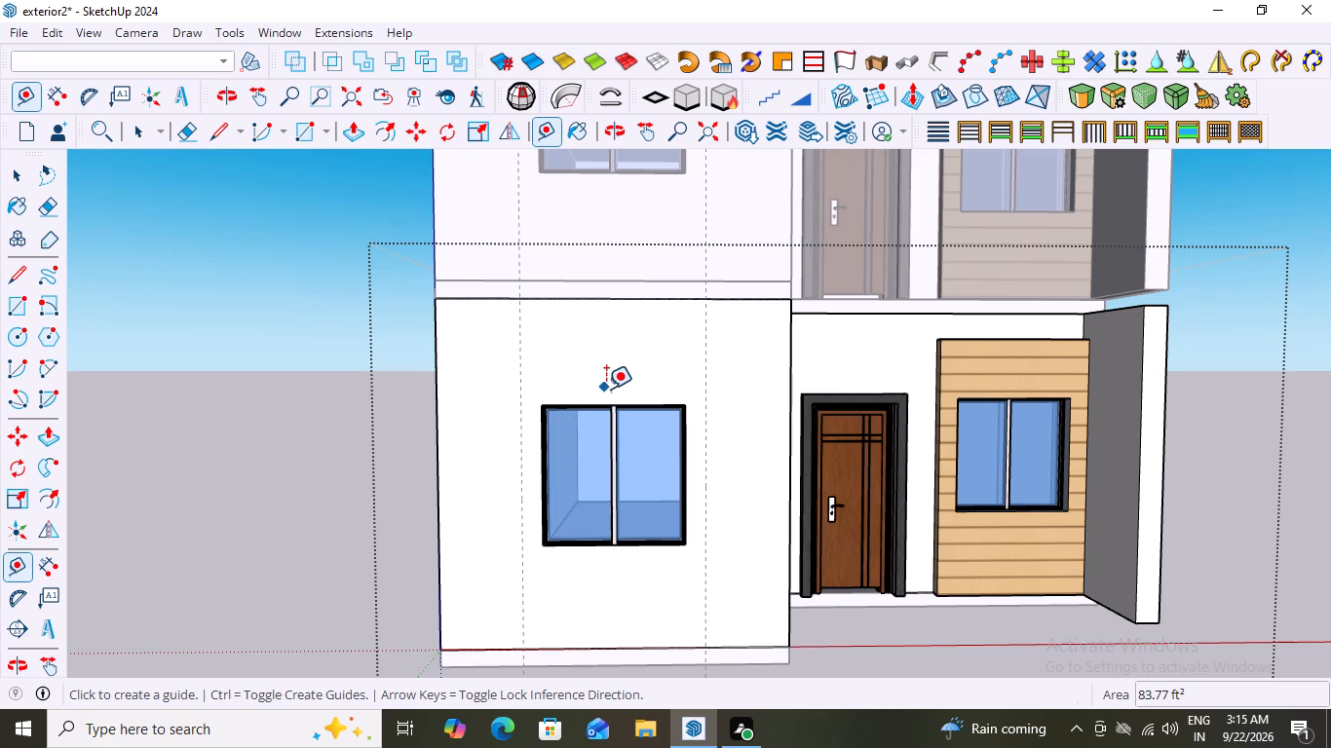
{"action": "left_click", "coordinate": [643, 403]}
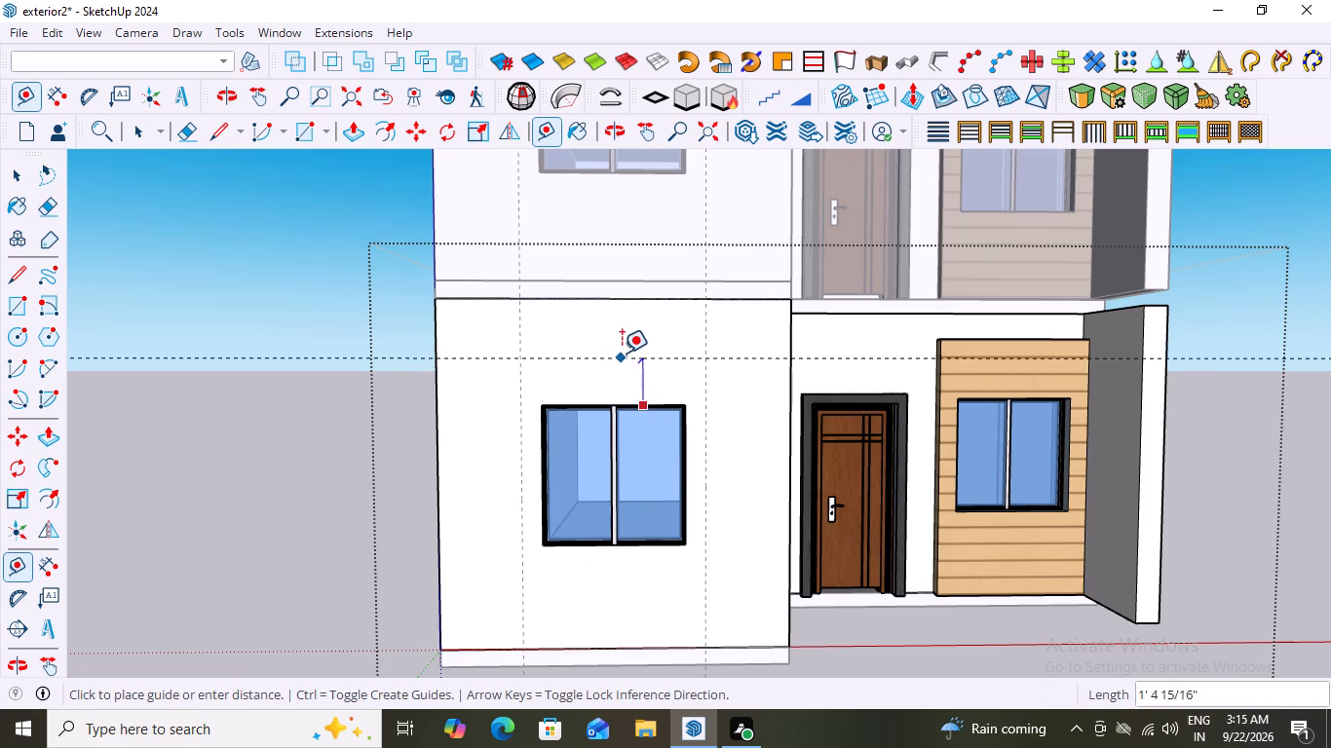
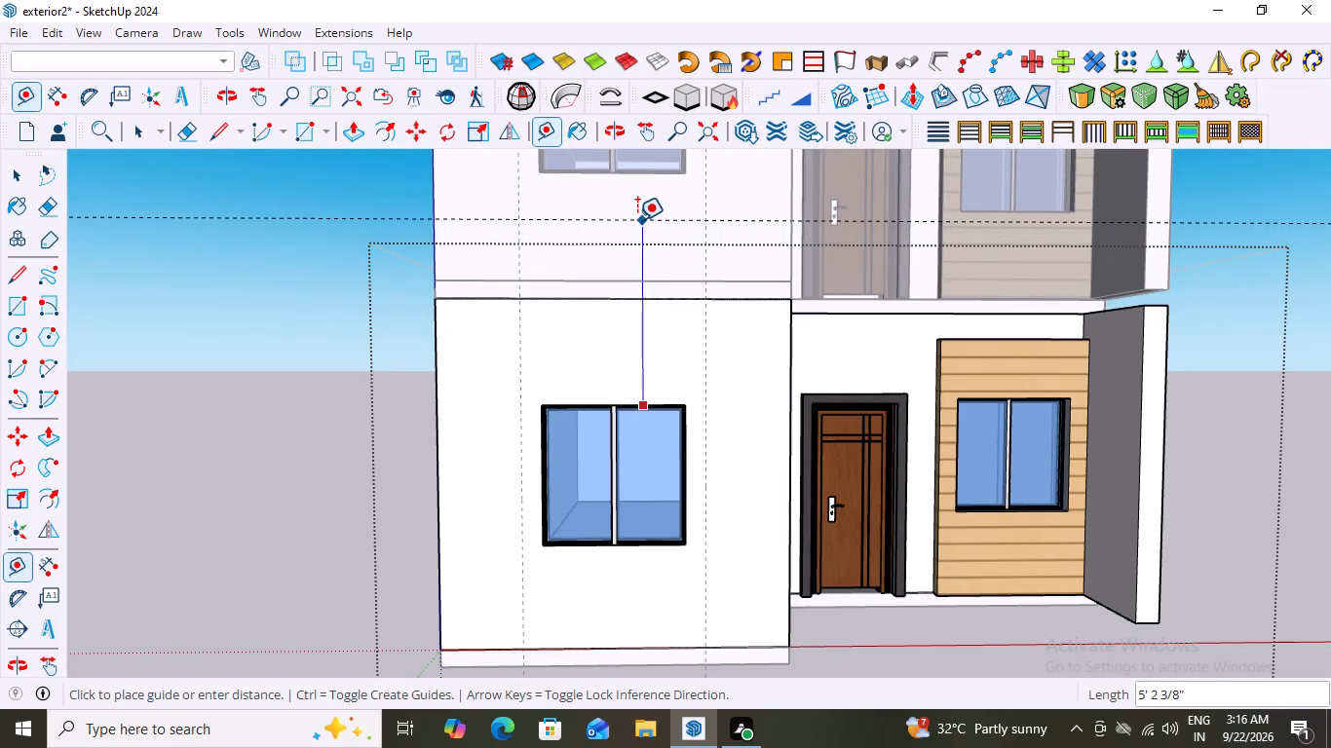
Place a horizontal guide about 5' 1 3/8" above the top edge of the ground-floor window on the projecting front wall.
{"action": "left_click", "coordinate": [637, 223]}
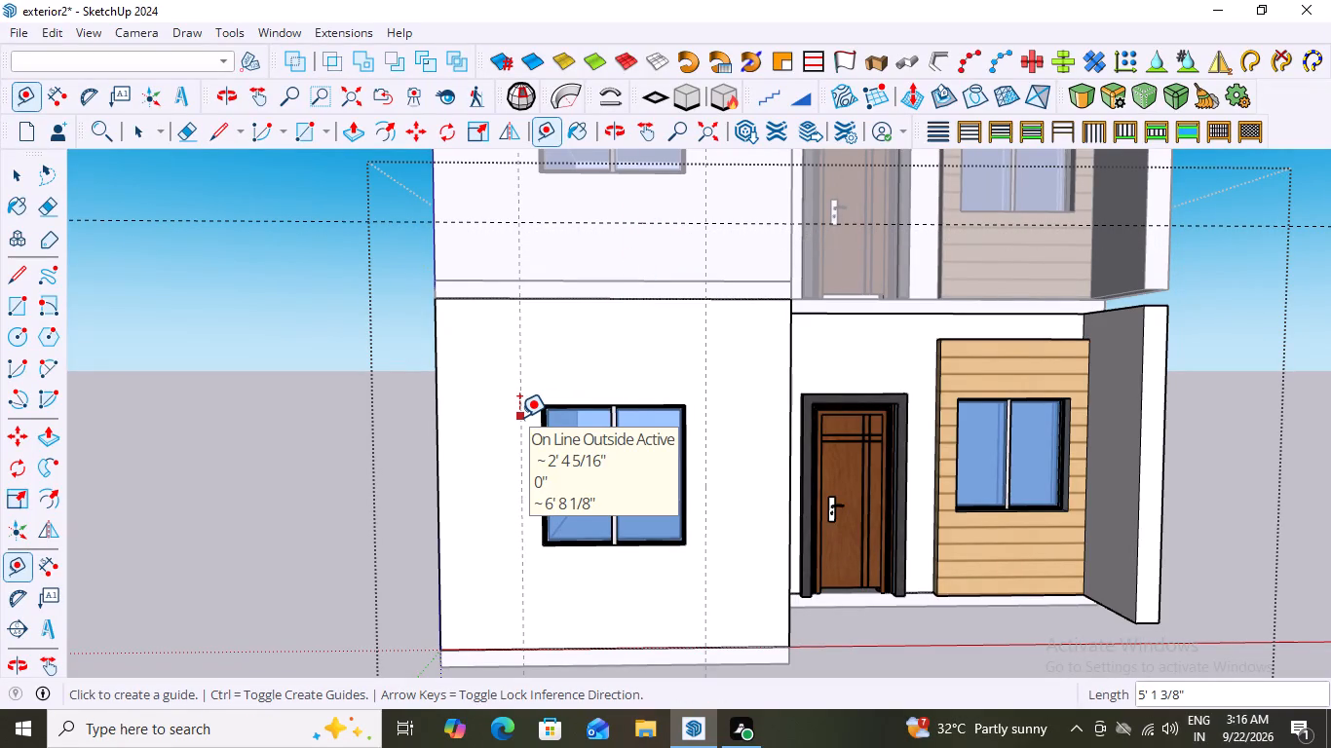
Draw a panel outline about 12' 1 3/8" tall around the window, following the two vertical guides and the upper horizontal guide.
{"action": "key", "text": "space"}
{"action": "key", "text": "l"}
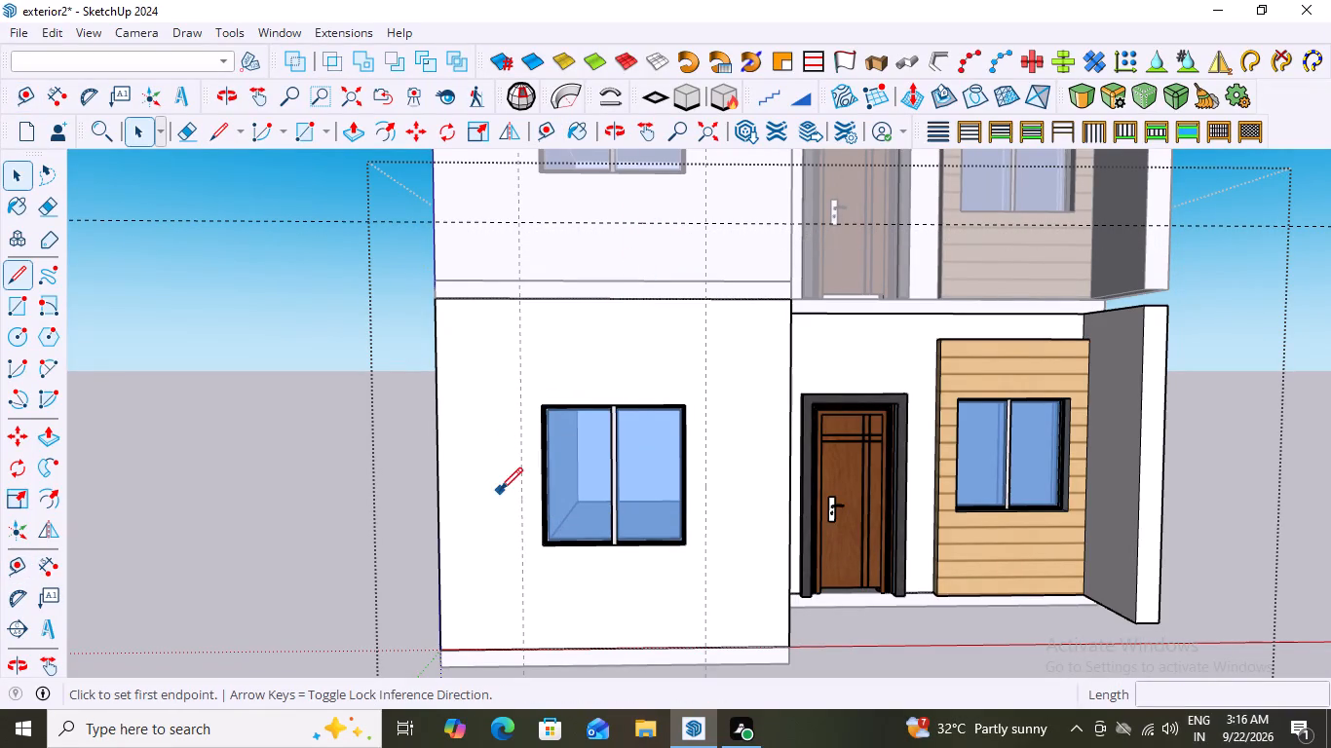
{"action": "left_click", "coordinate": [523, 649]}
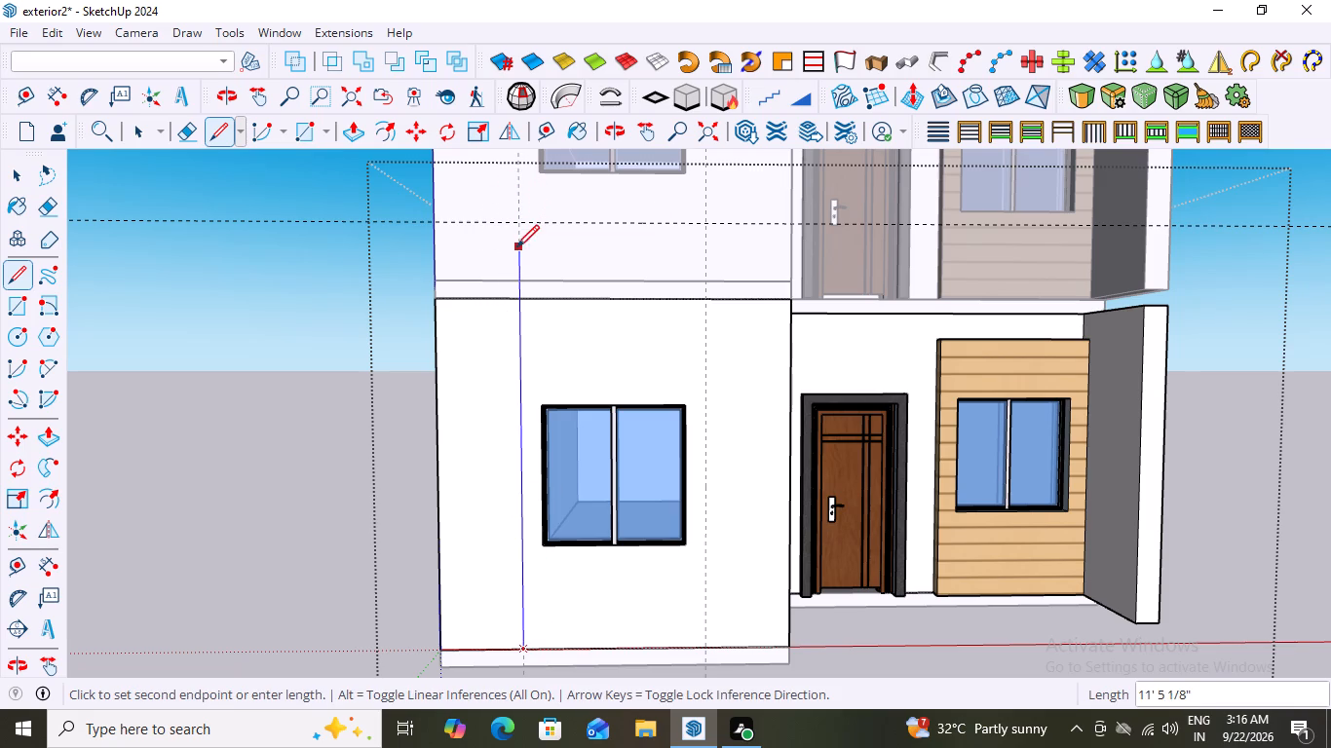
{"action": "left_click", "coordinate": [514, 228]}
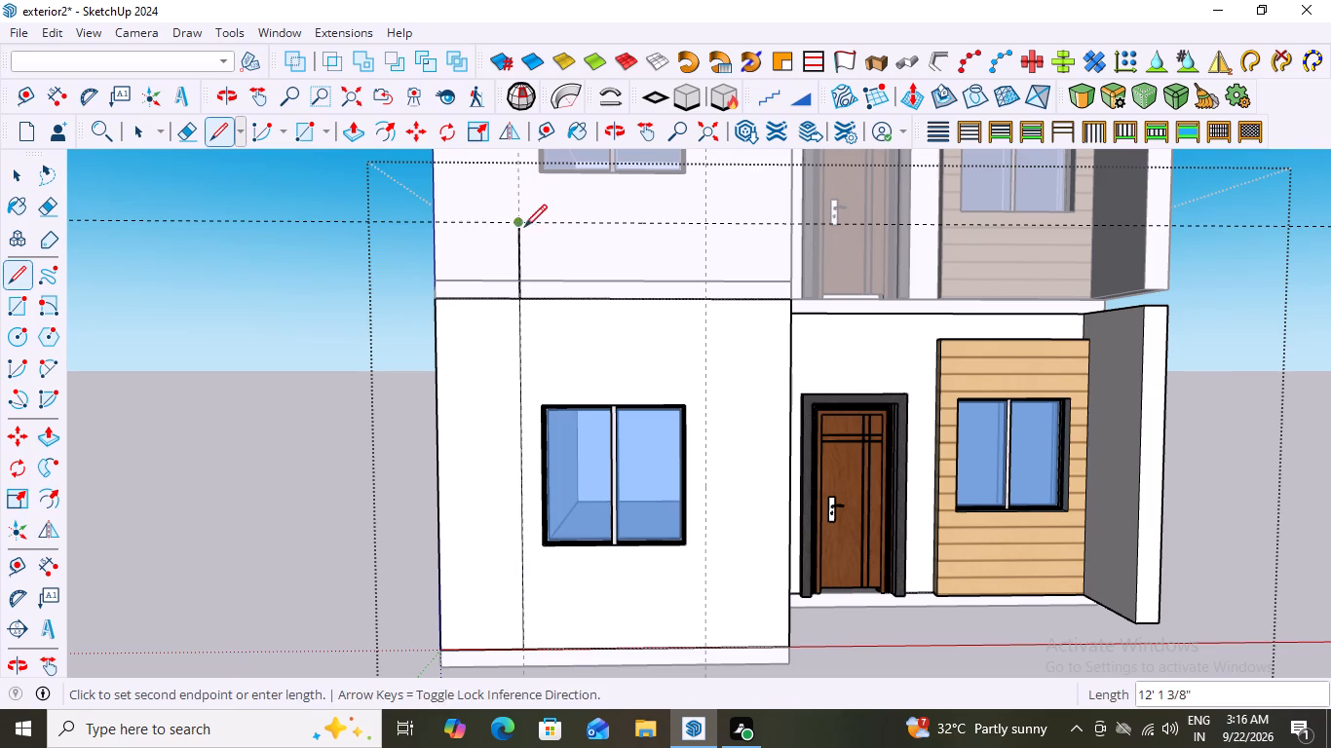
{"action": "left_click", "coordinate": [707, 218]}
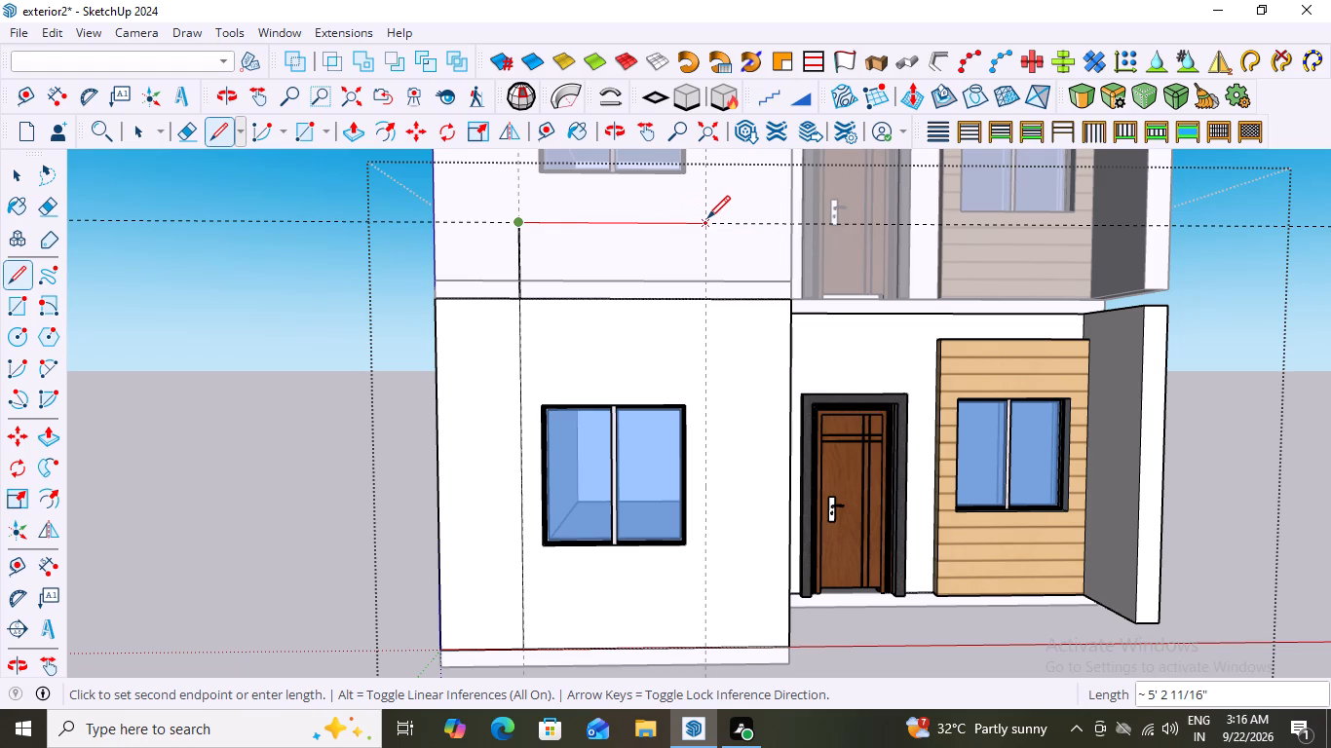
{"action": "left_click", "coordinate": [702, 649]}
{"action": "key", "text": "space"}
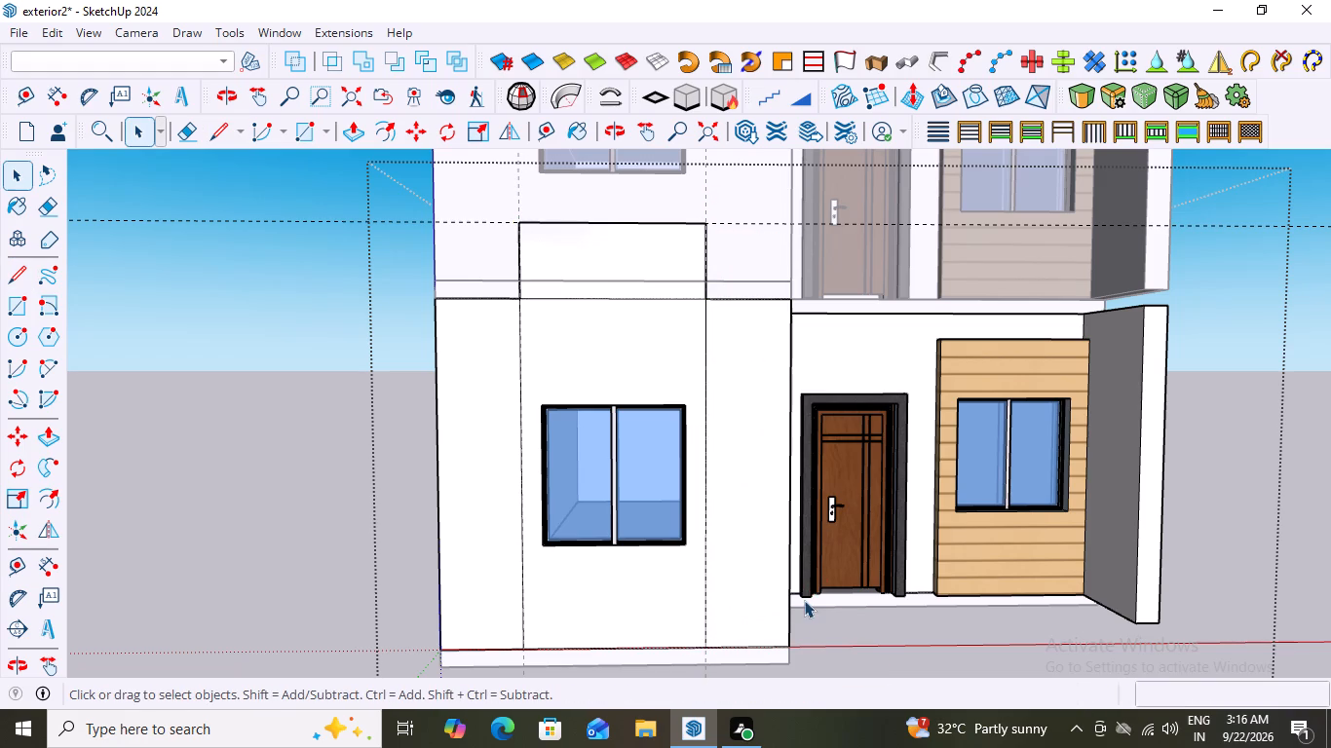
Push/Pull the wall face around the window outward about 2 5/8", and the rectangle above it by the same distance.
{"action": "scroll", "coordinate": [137, 452], "scroll_direction": "down", "scroll_amount": 6}
{"action": "left_click", "coordinate": [399, 329]}
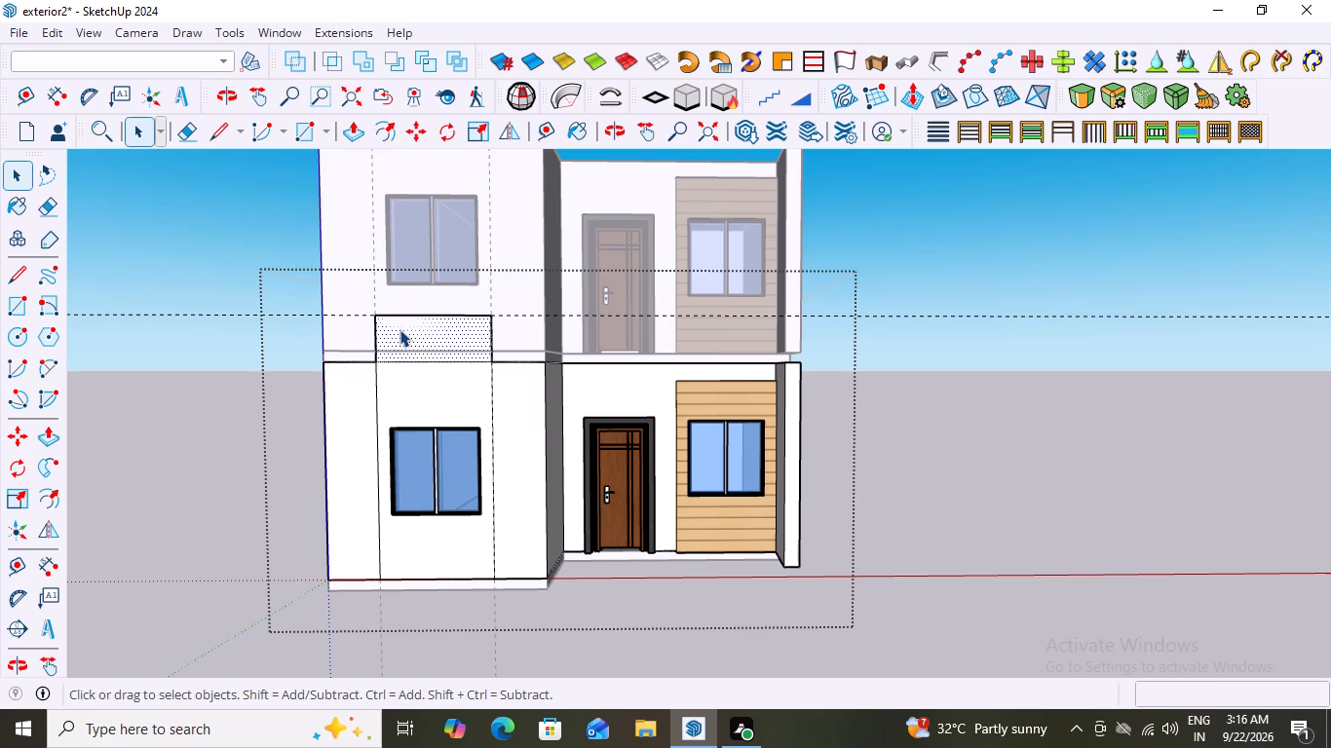
{"action": "scroll", "coordinate": [399, 373], "scroll_direction": "up", "scroll_amount": 2}
{"action": "triple_click", "coordinate": [408, 313]}
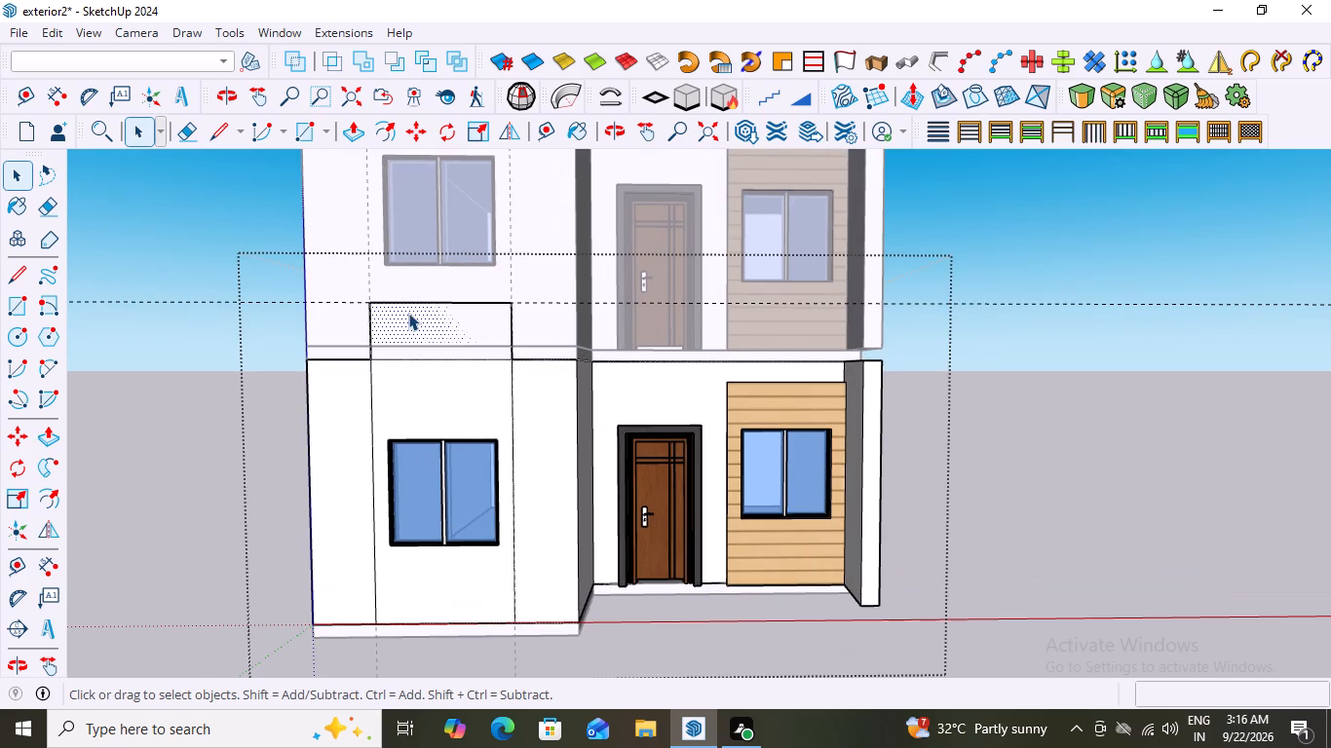
{"action": "double_click", "coordinate": [408, 313]}
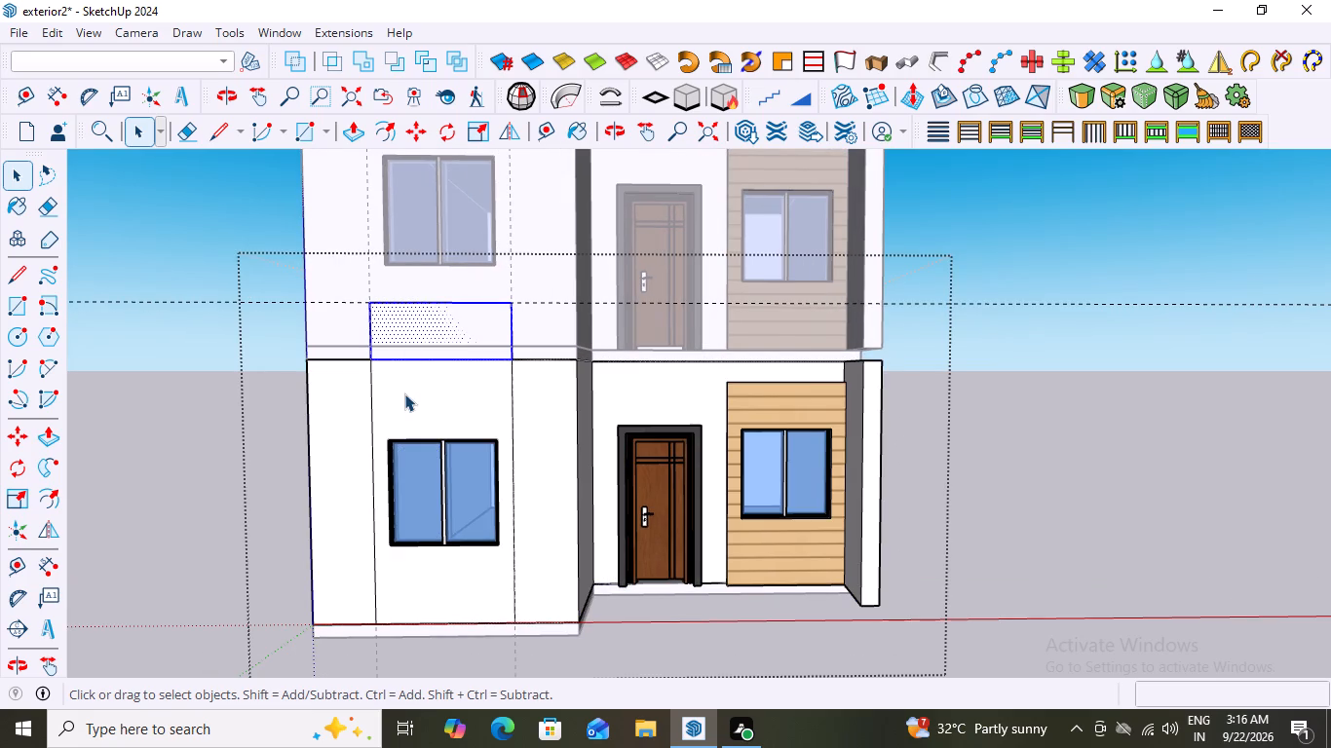
{"action": "left_click", "coordinate": [404, 393], "text": "shift"}
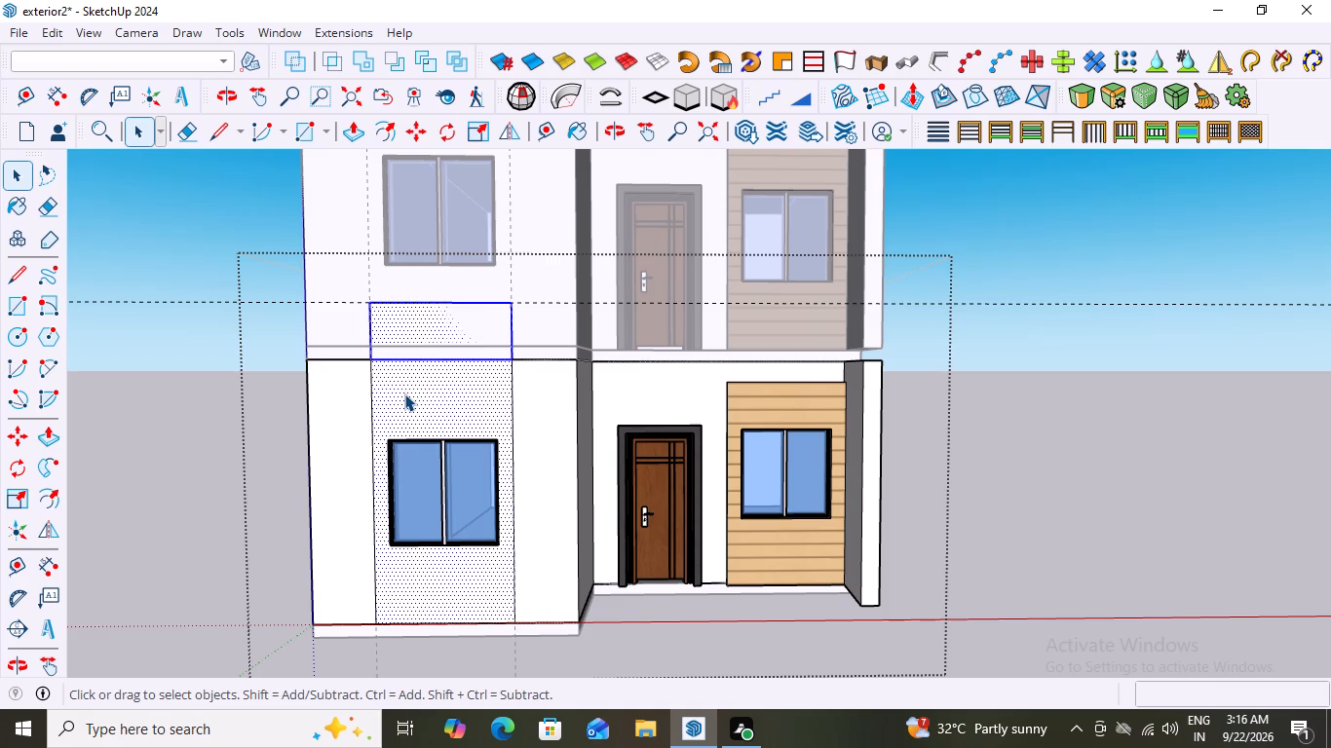
{"action": "key", "text": "p"}
{"action": "left_click", "coordinate": [405, 389]}
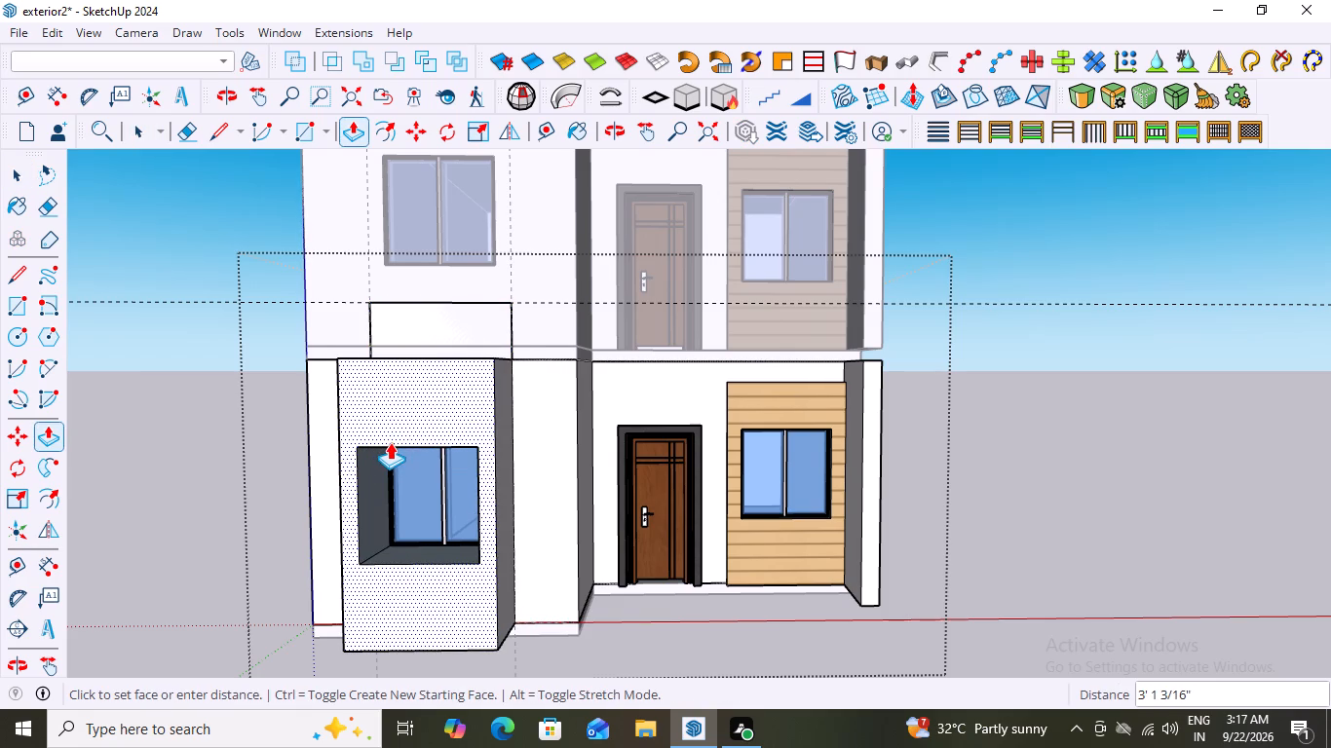
{"action": "middle_click_drag", "start_coordinate": [390, 442], "coordinate": [651, 462]}
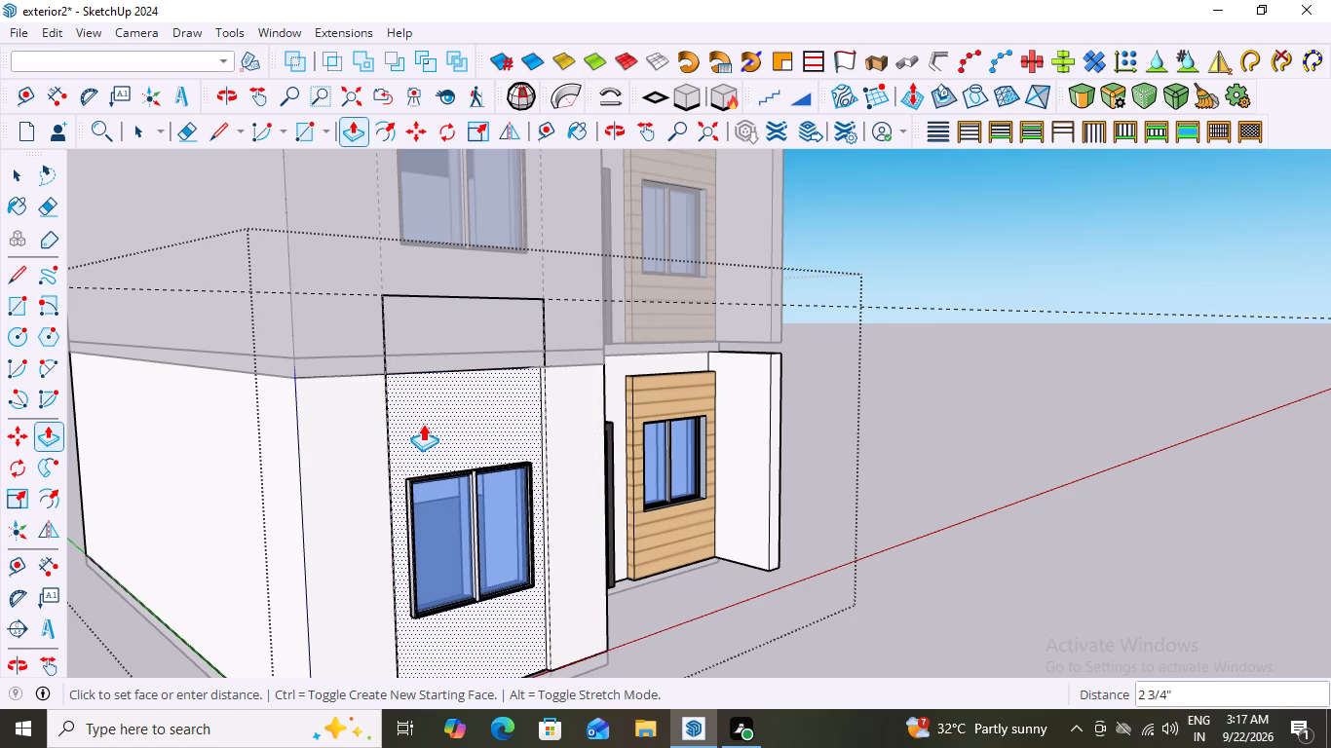
{"action": "middle_click_drag", "start_coordinate": [423, 424], "coordinate": [532, 440]}
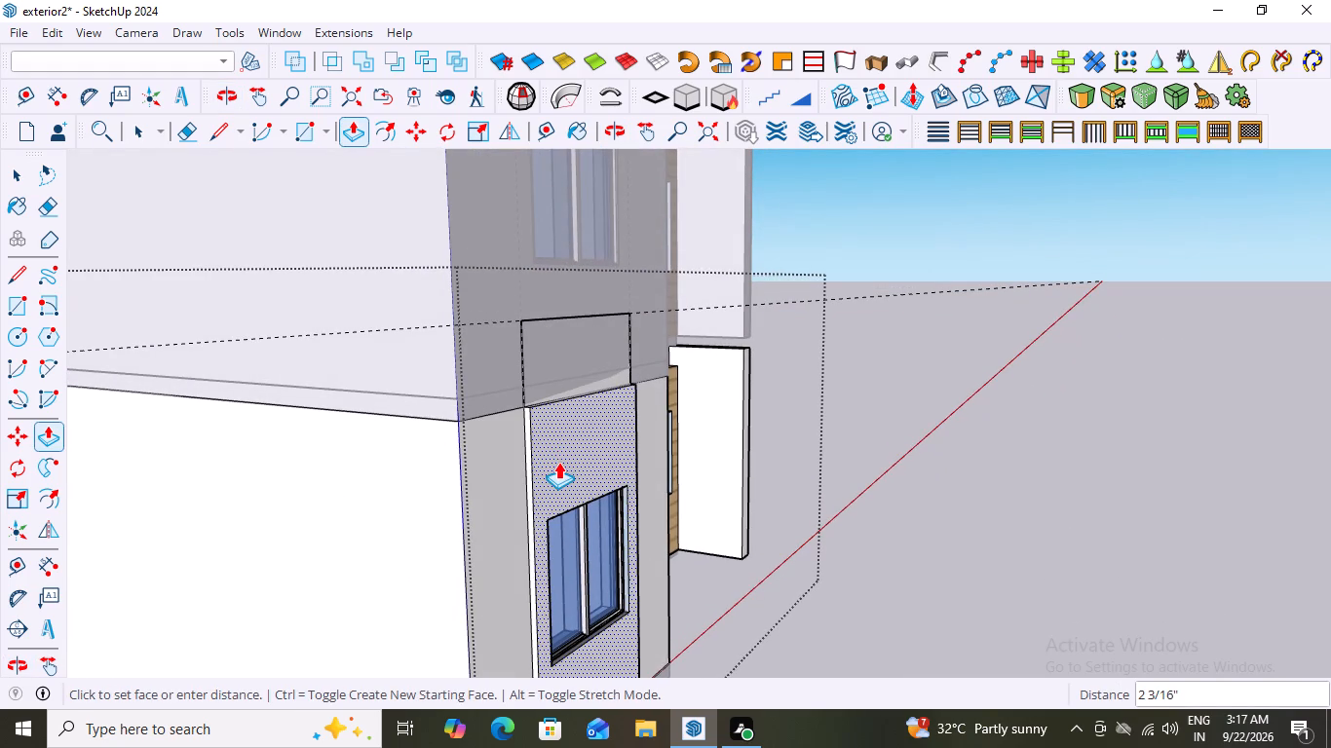
{"action": "left_click", "coordinate": [559, 463]}
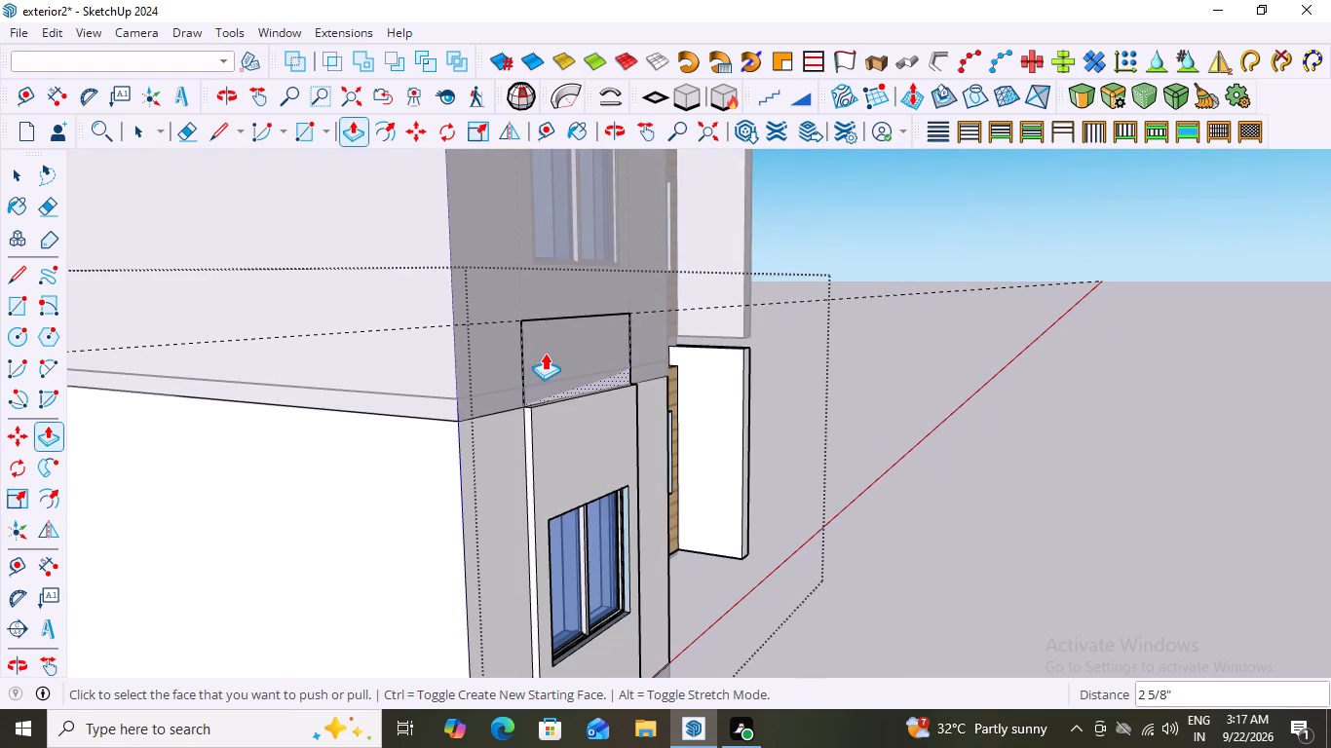
{"action": "double_click", "coordinate": [545, 353]}
Examine the raised window panel's side faces and its junction with the wall from both sides.
{"action": "middle_click_drag", "start_coordinate": [776, 490], "coordinate": [430, 516]}
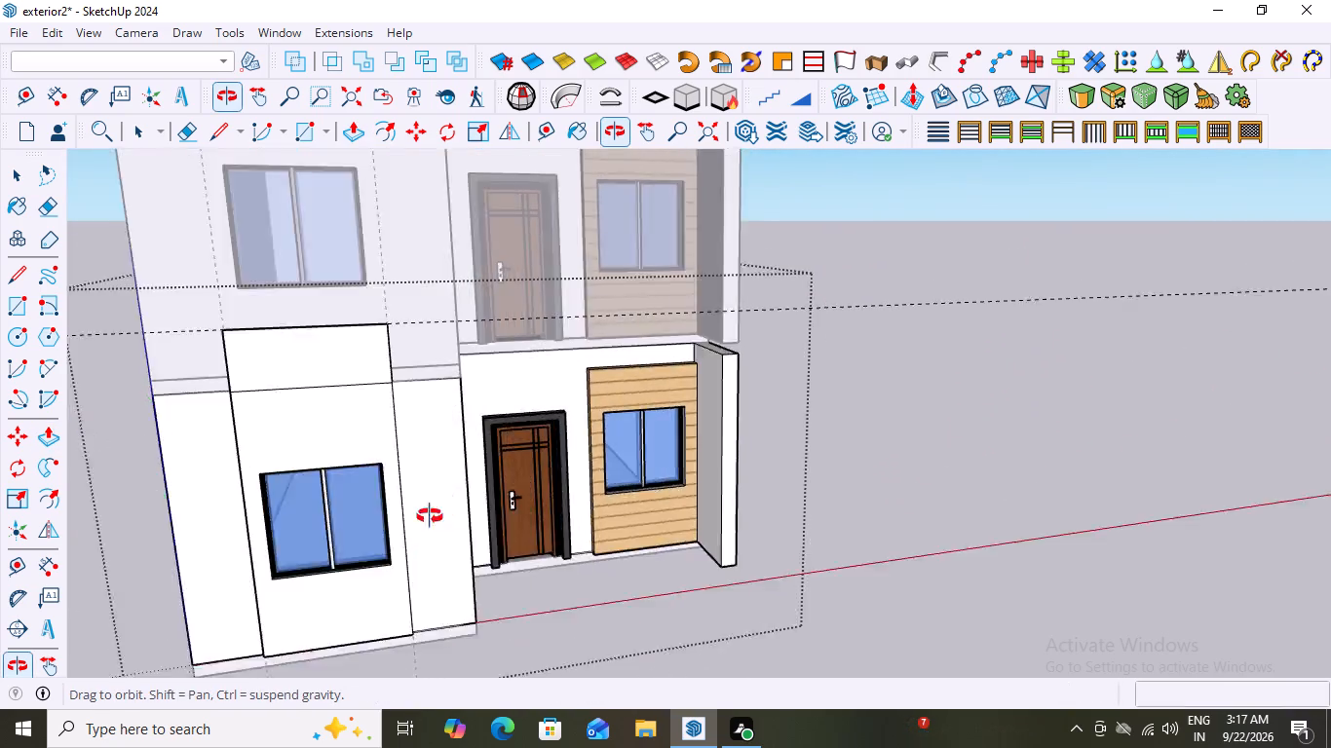
{"action": "middle_click_drag", "start_coordinate": [430, 516], "coordinate": [323, 520]}
{"action": "scroll", "coordinate": [322, 352], "scroll_direction": "up", "scroll_amount": 9}
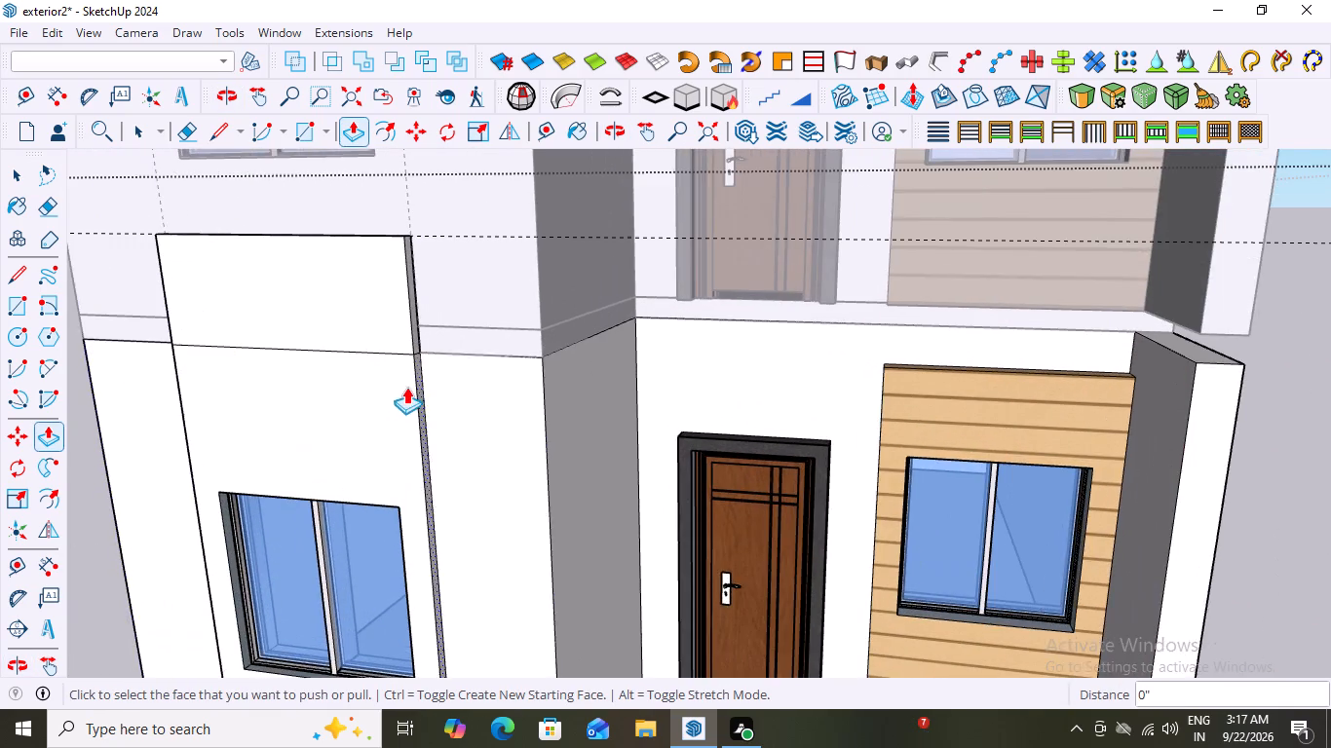
{"action": "scroll", "coordinate": [398, 383], "scroll_direction": "up", "scroll_amount": 3}
{"action": "scroll", "coordinate": [398, 383], "scroll_direction": "down", "scroll_amount": 9}
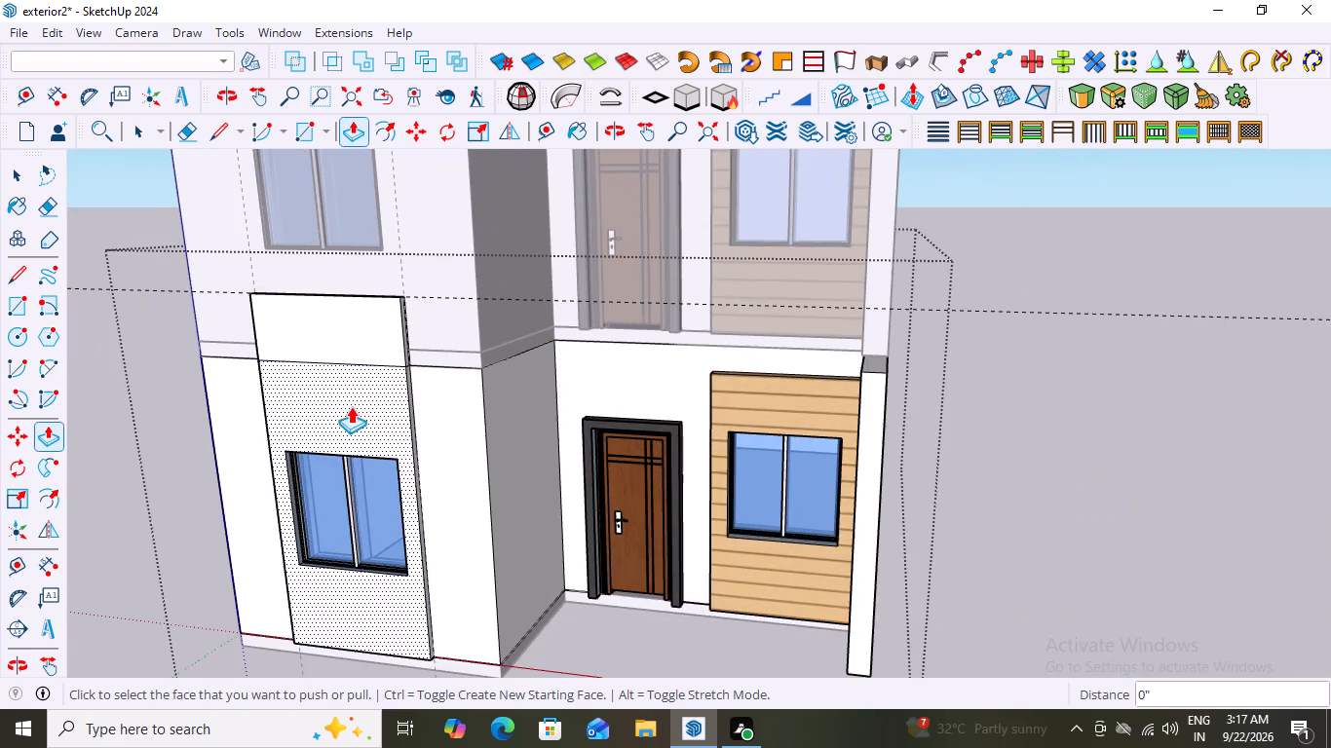
{"action": "middle_click_drag", "start_coordinate": [283, 397], "coordinate": [599, 385]}
{"action": "scroll", "coordinate": [623, 385], "scroll_direction": "up", "scroll_amount": 2}
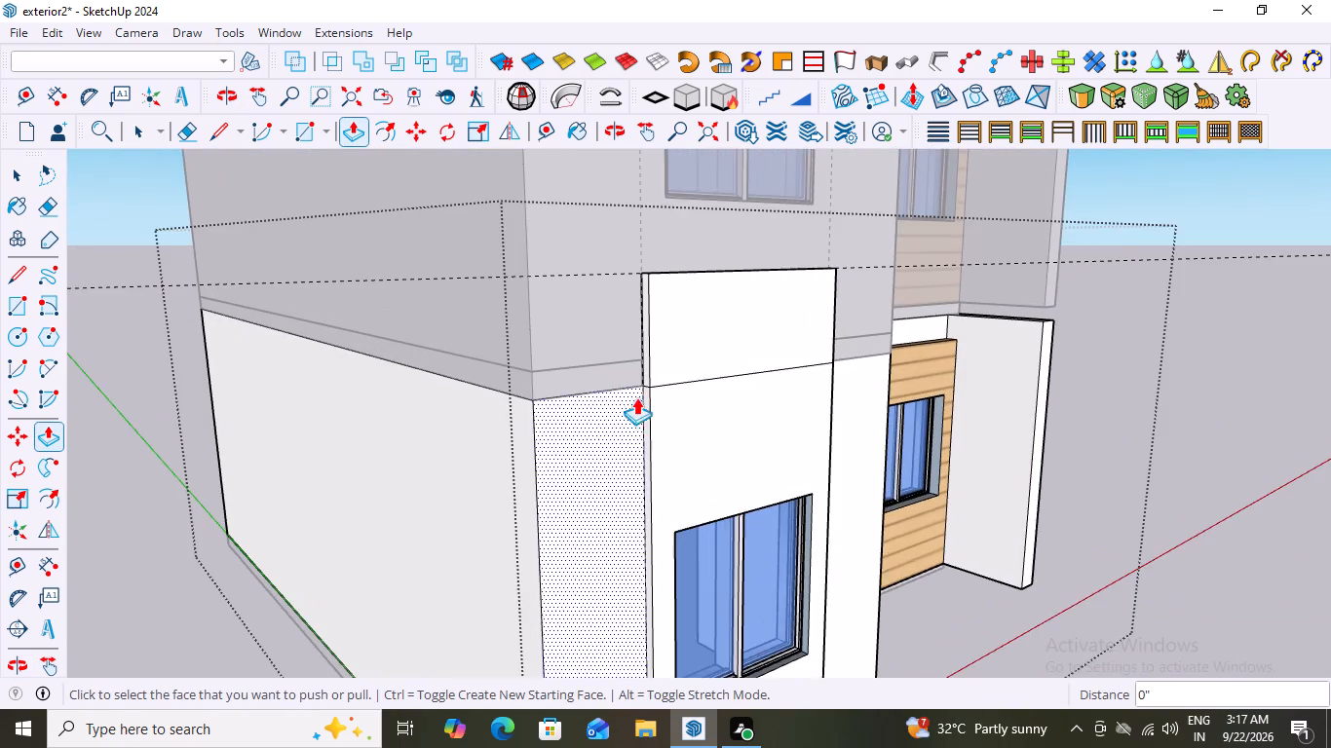
{"action": "scroll", "coordinate": [640, 401], "scroll_direction": "up", "scroll_amount": 2}
{"action": "scroll", "coordinate": [610, 420], "scroll_direction": "down", "scroll_amount": 8}
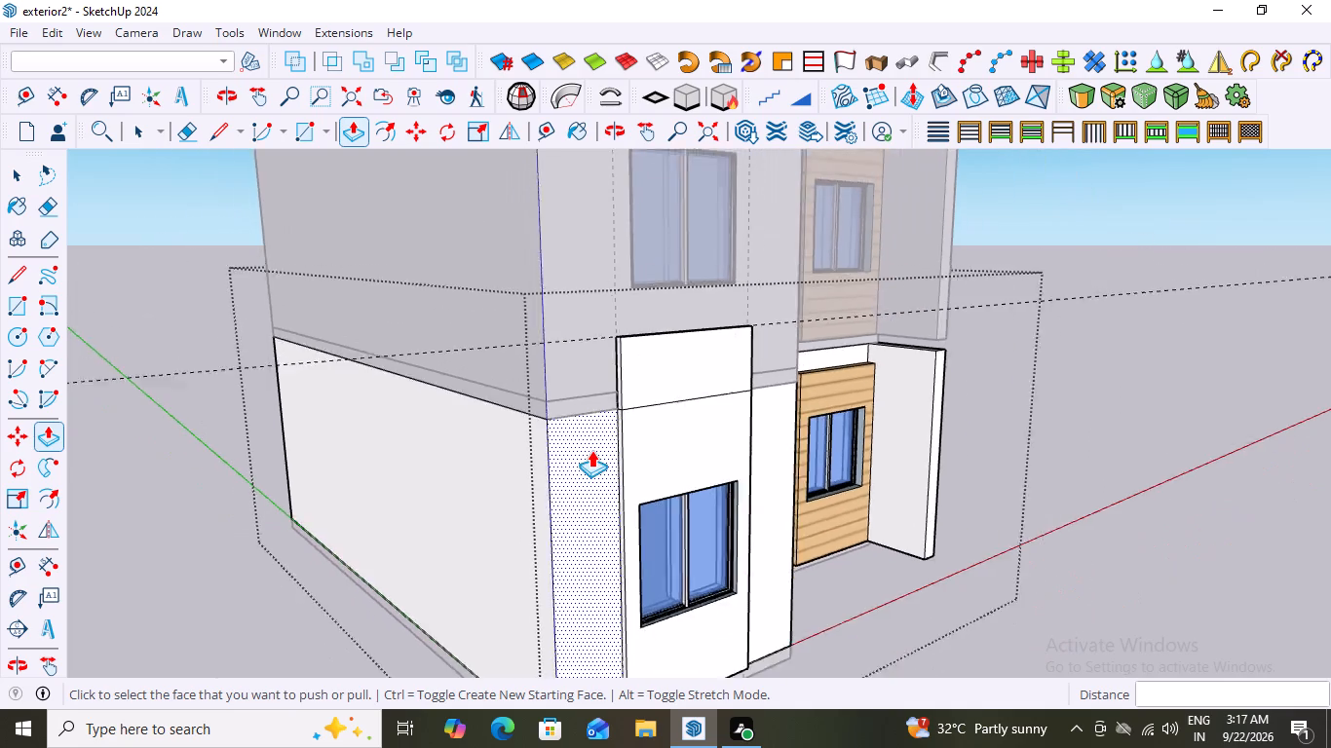
{"action": "scroll", "coordinate": [591, 450], "scroll_direction": "down", "scroll_amount": 9}
{"action": "middle_click_drag", "start_coordinate": [657, 449], "coordinate": [515, 445]}
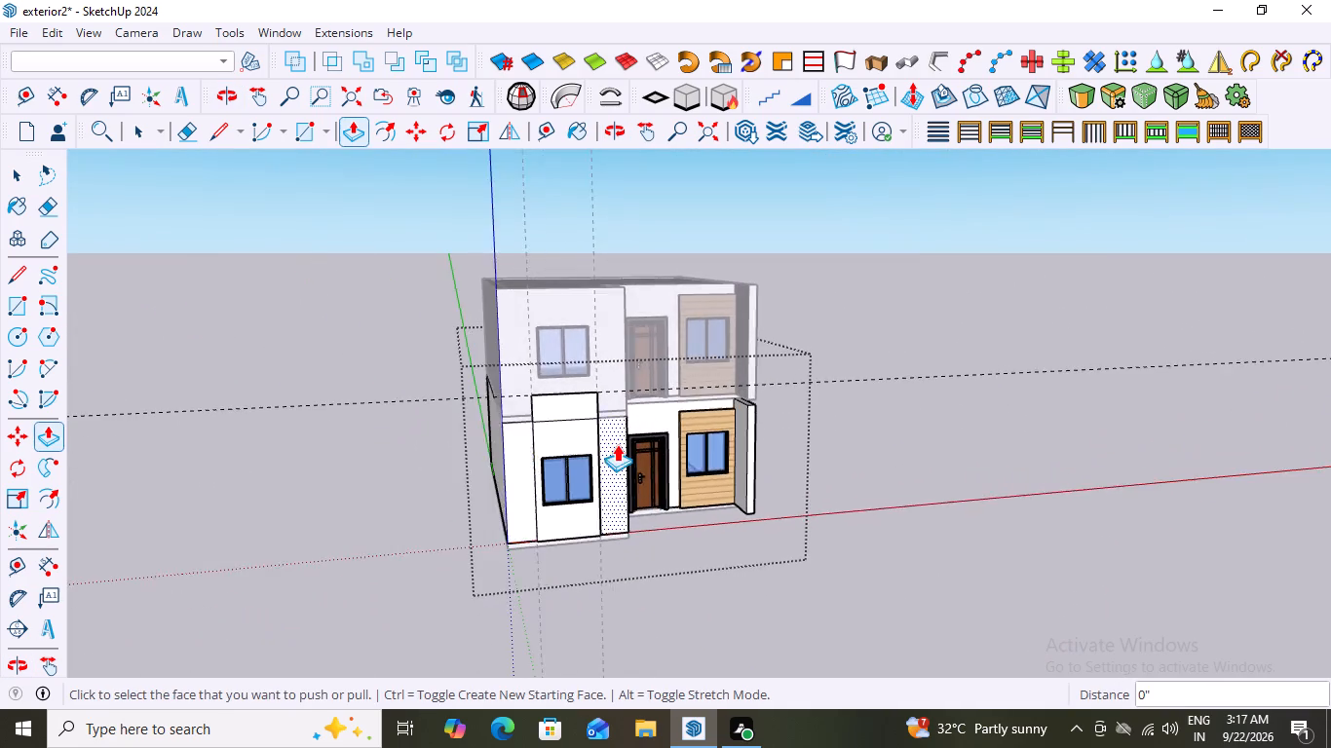
{"action": "scroll", "coordinate": [617, 444], "scroll_direction": "up", "scroll_amount": 6}
Delete the horizontal seam edge across the front of the raised panel above the window.
{"action": "key", "text": "space"}
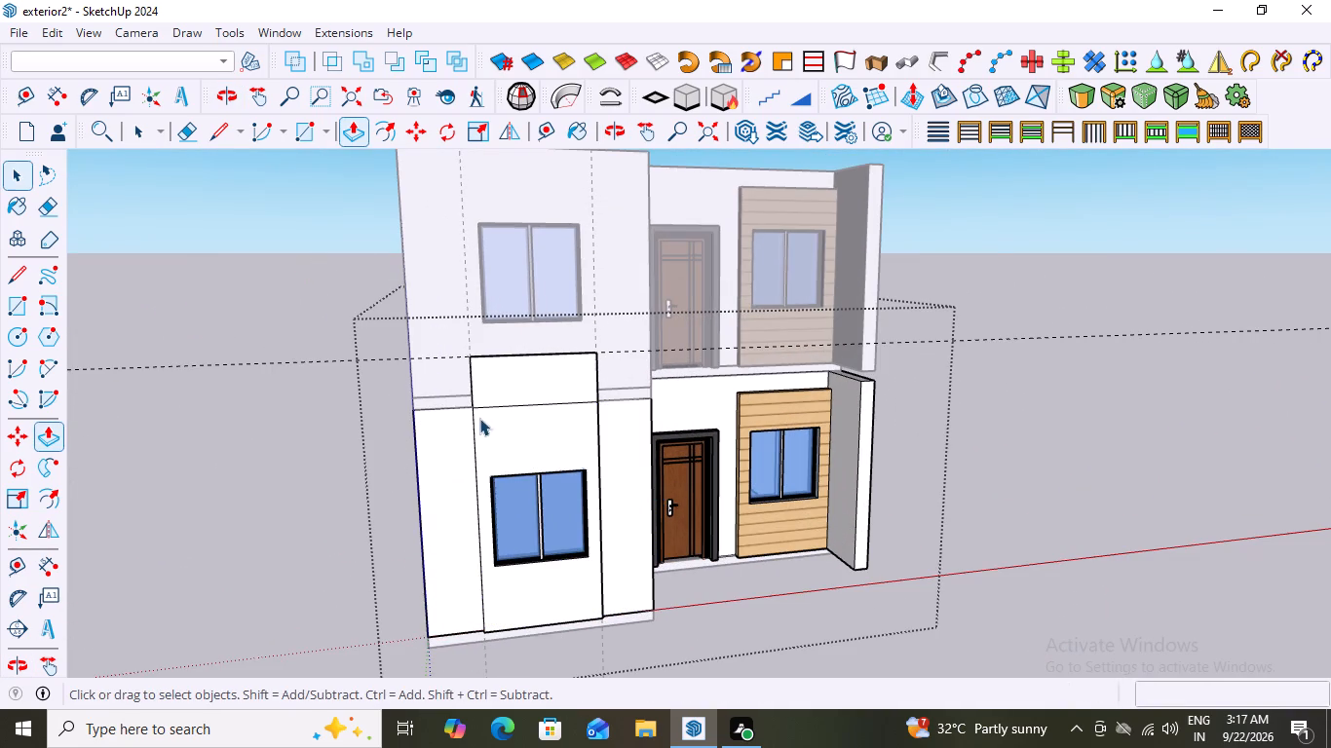
{"action": "scroll", "coordinate": [455, 408], "scroll_direction": "up", "scroll_amount": 6}
{"action": "middle_click_drag", "start_coordinate": [544, 441], "coordinate": [621, 458]}
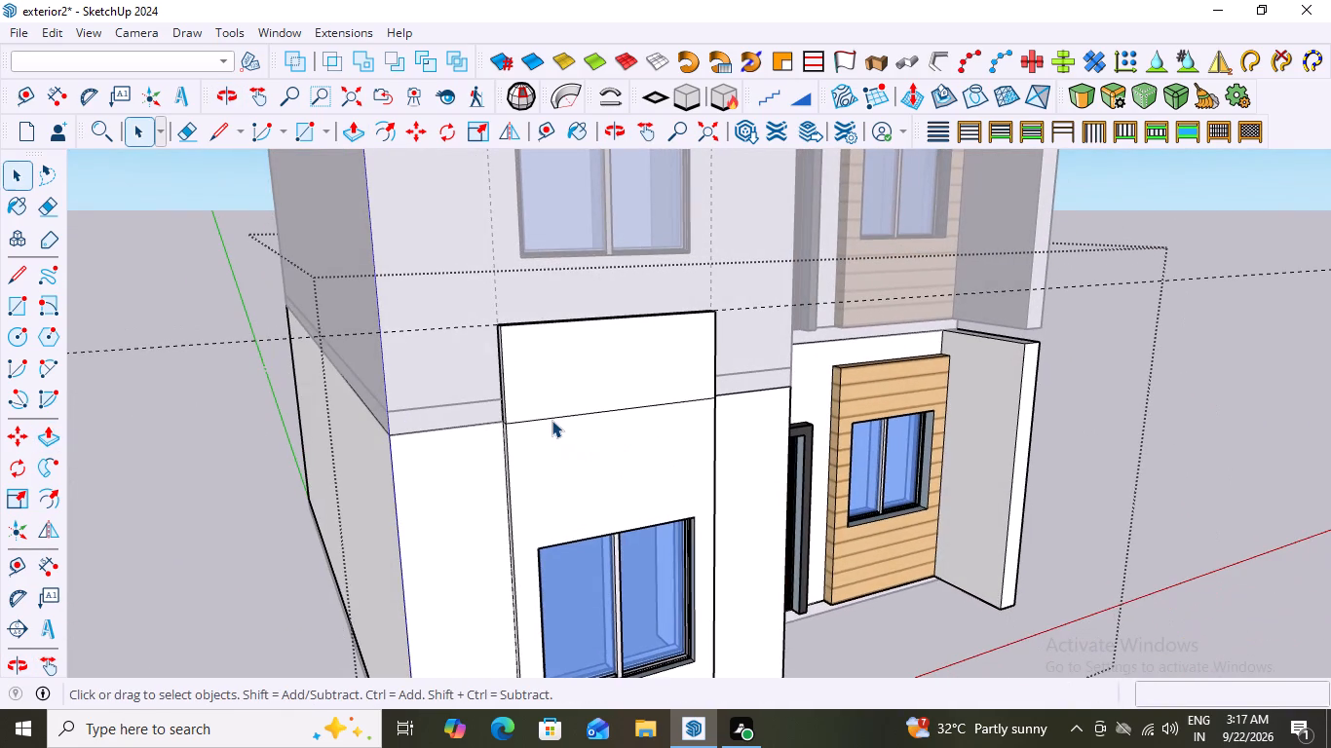
{"action": "left_click", "coordinate": [547, 415]}
{"action": "double_click", "coordinate": [547, 415]}
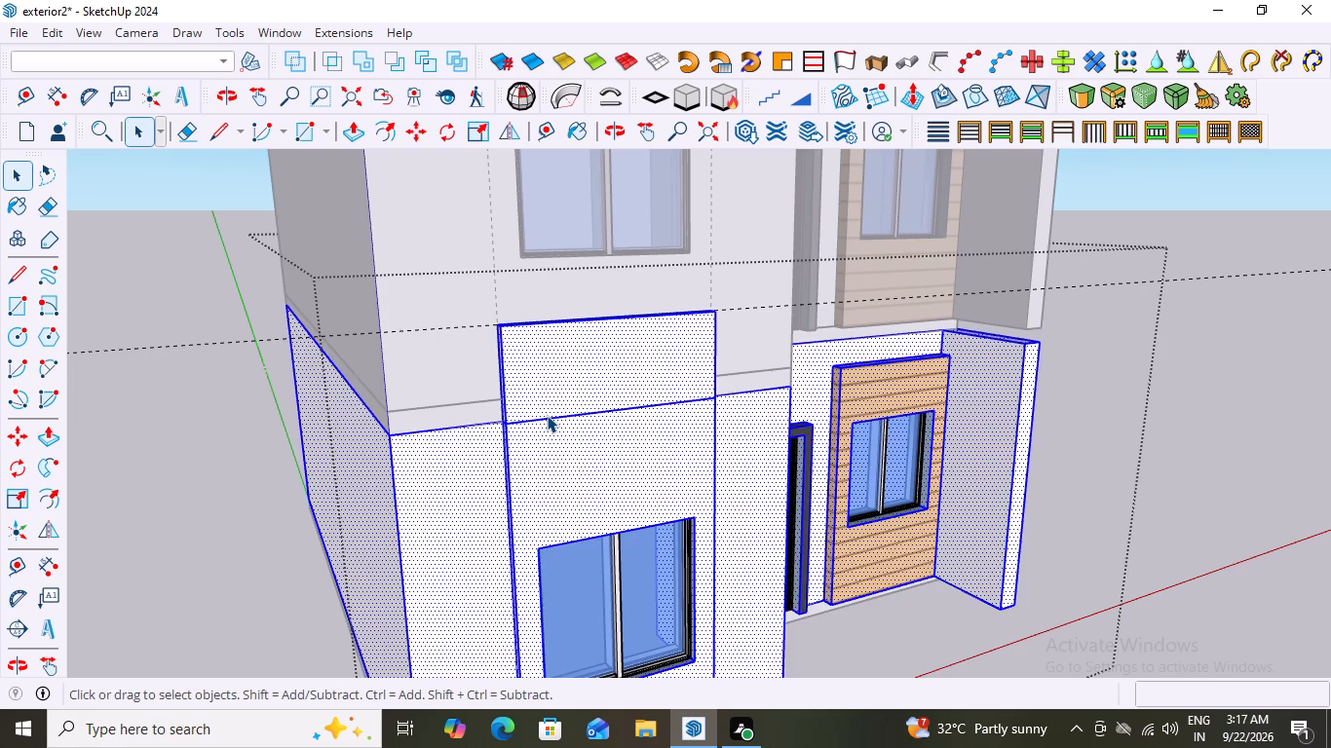
{"action": "left_click", "coordinate": [547, 415]}
{"action": "left_click", "coordinate": [547, 415]}
{"action": "left_click", "coordinate": [547, 415]}
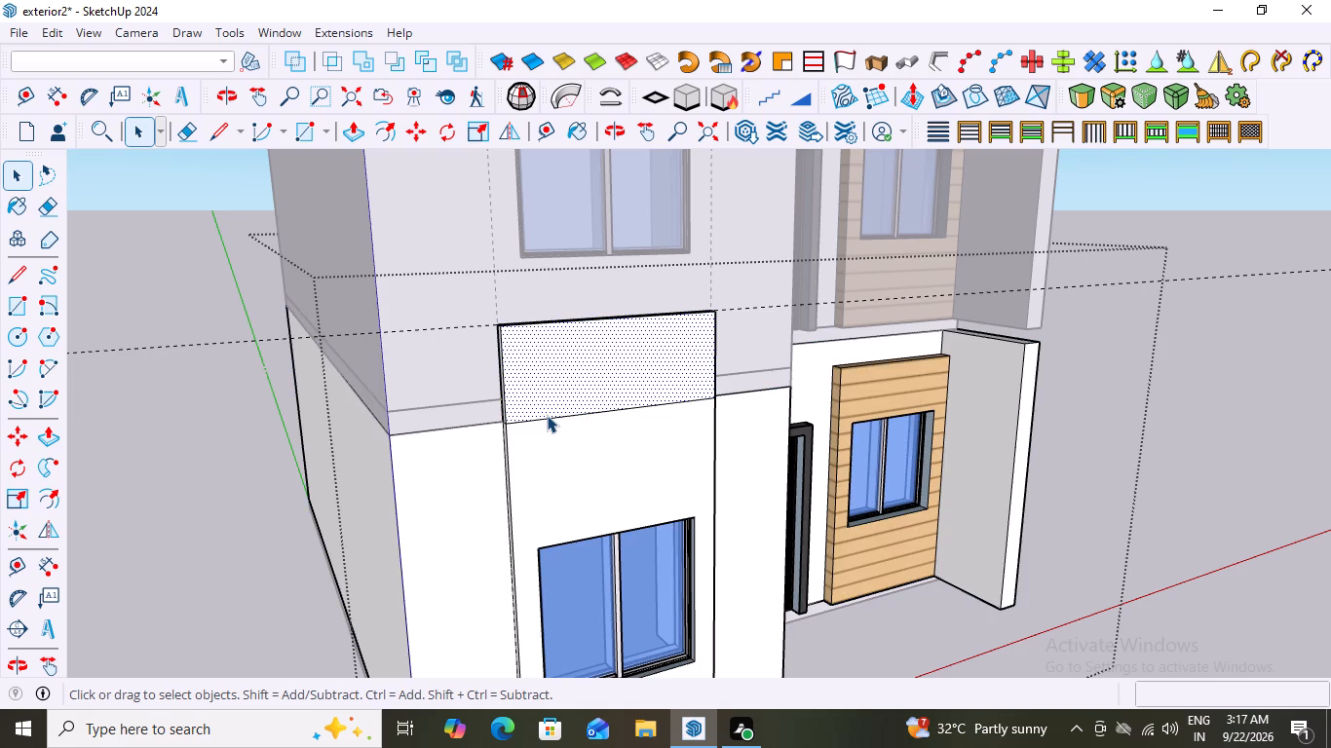
{"action": "left_click", "coordinate": [543, 418]}
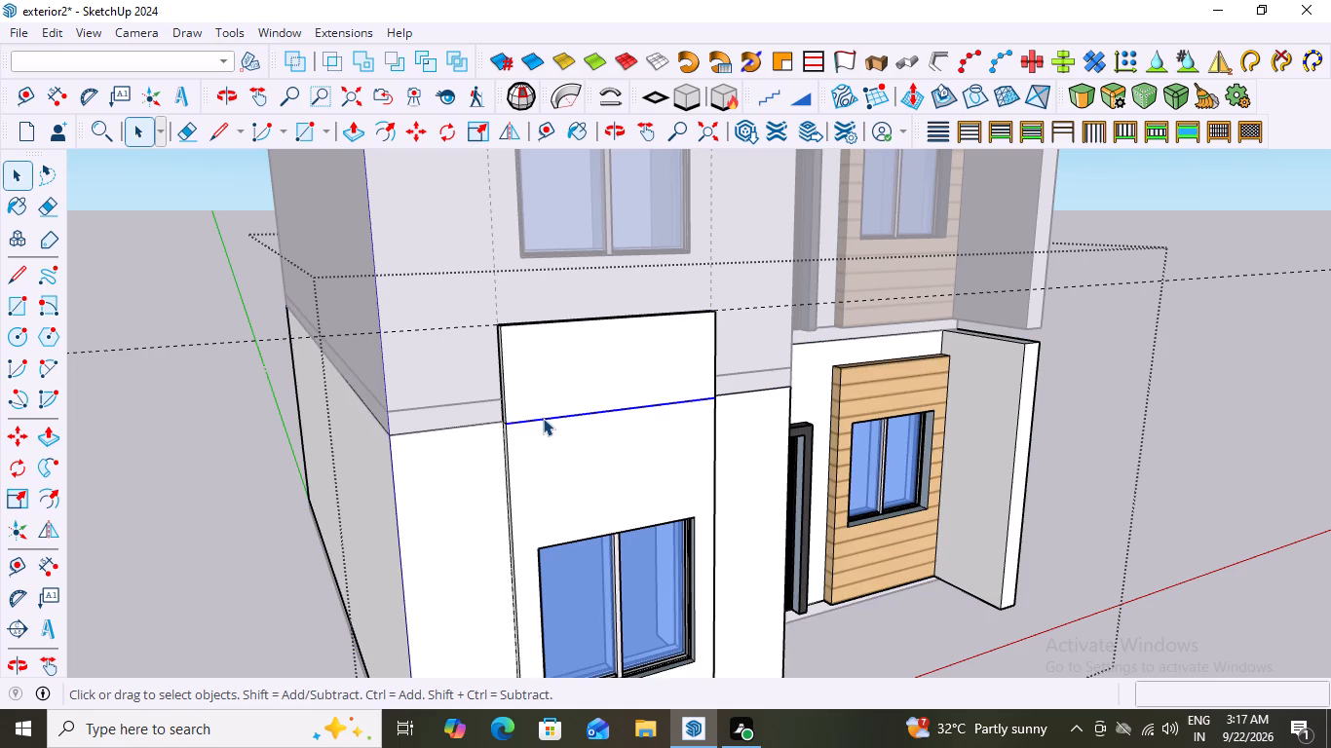
{"action": "key", "text": "Delete"}
Delete the short leftover seam edges on both narrow side faces of the raised panel.
{"action": "middle_click_drag", "start_coordinate": [490, 434], "coordinate": [605, 467]}
{"action": "scroll", "coordinate": [586, 478], "scroll_direction": "up", "scroll_amount": 5}
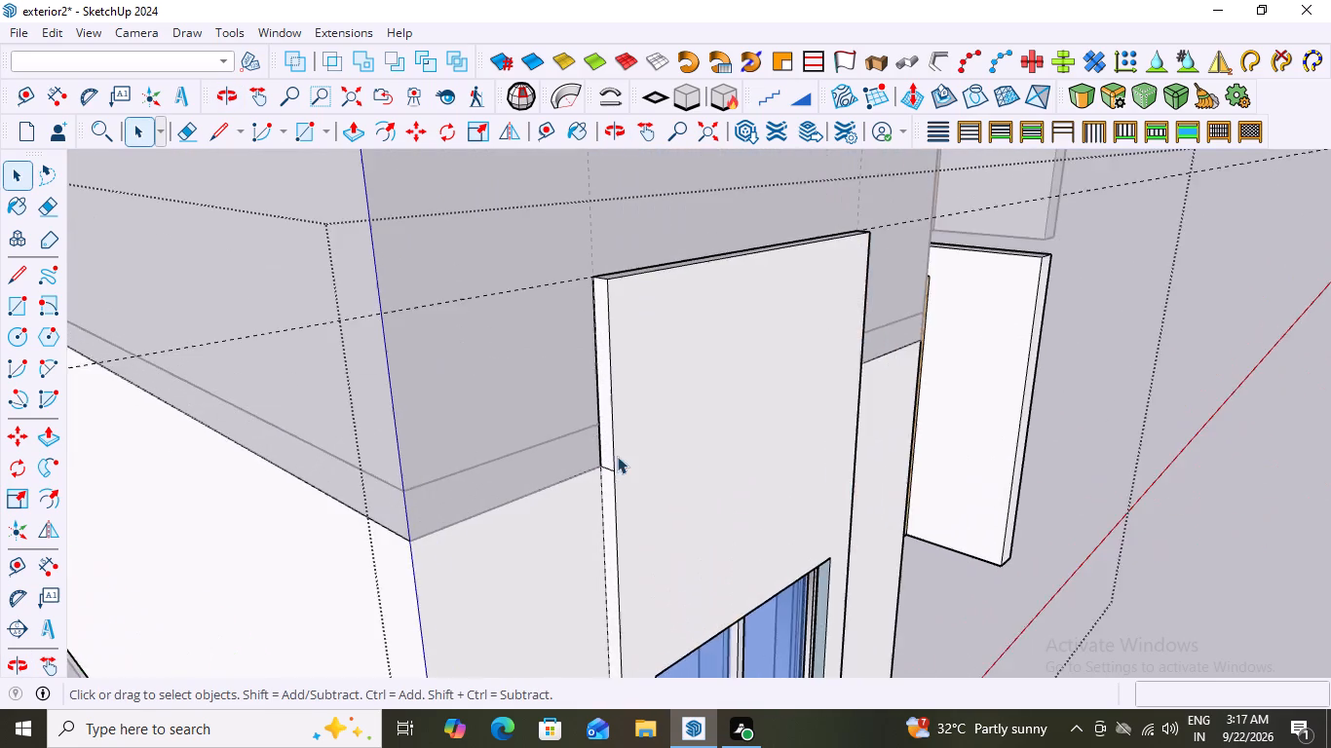
{"action": "scroll", "coordinate": [617, 456], "scroll_direction": "up", "scroll_amount": 10}
{"action": "left_click", "coordinate": [638, 443]}
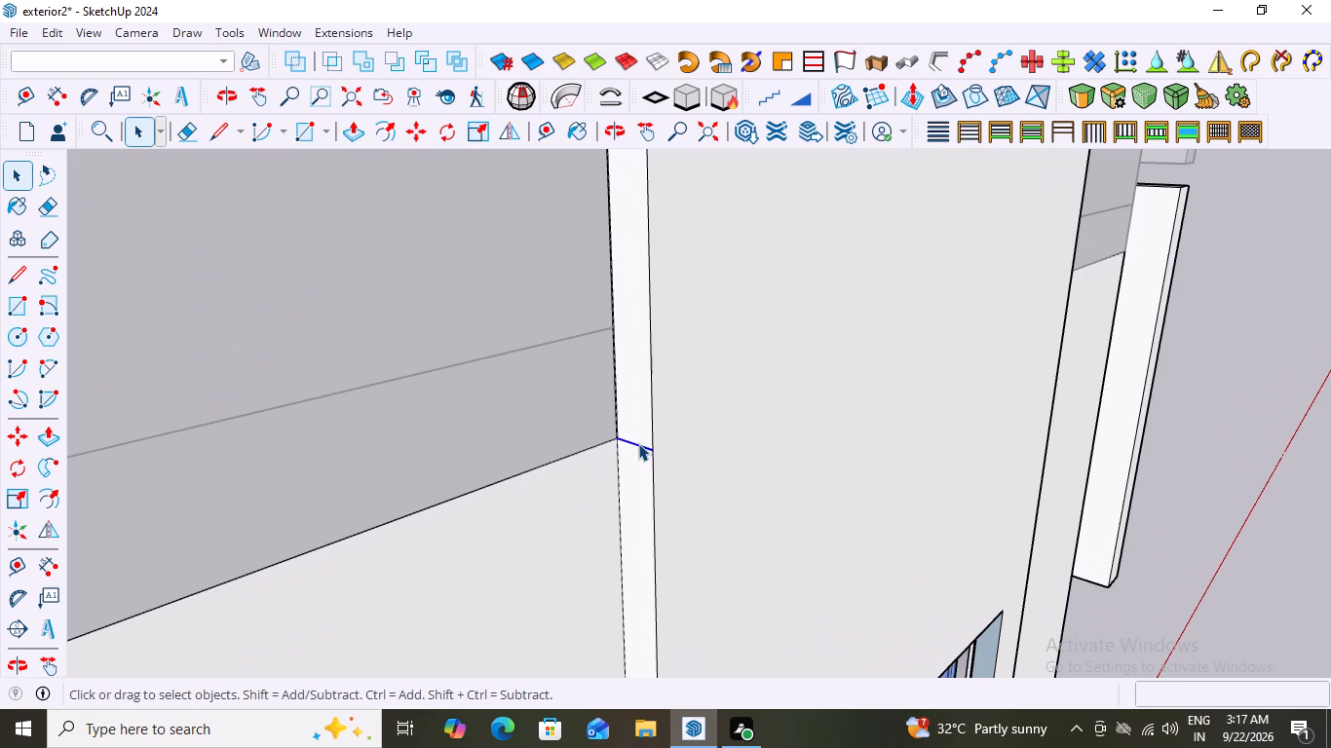
{"action": "key", "text": "Delete"}
{"action": "scroll", "coordinate": [510, 455], "scroll_direction": "down", "scroll_amount": 6}
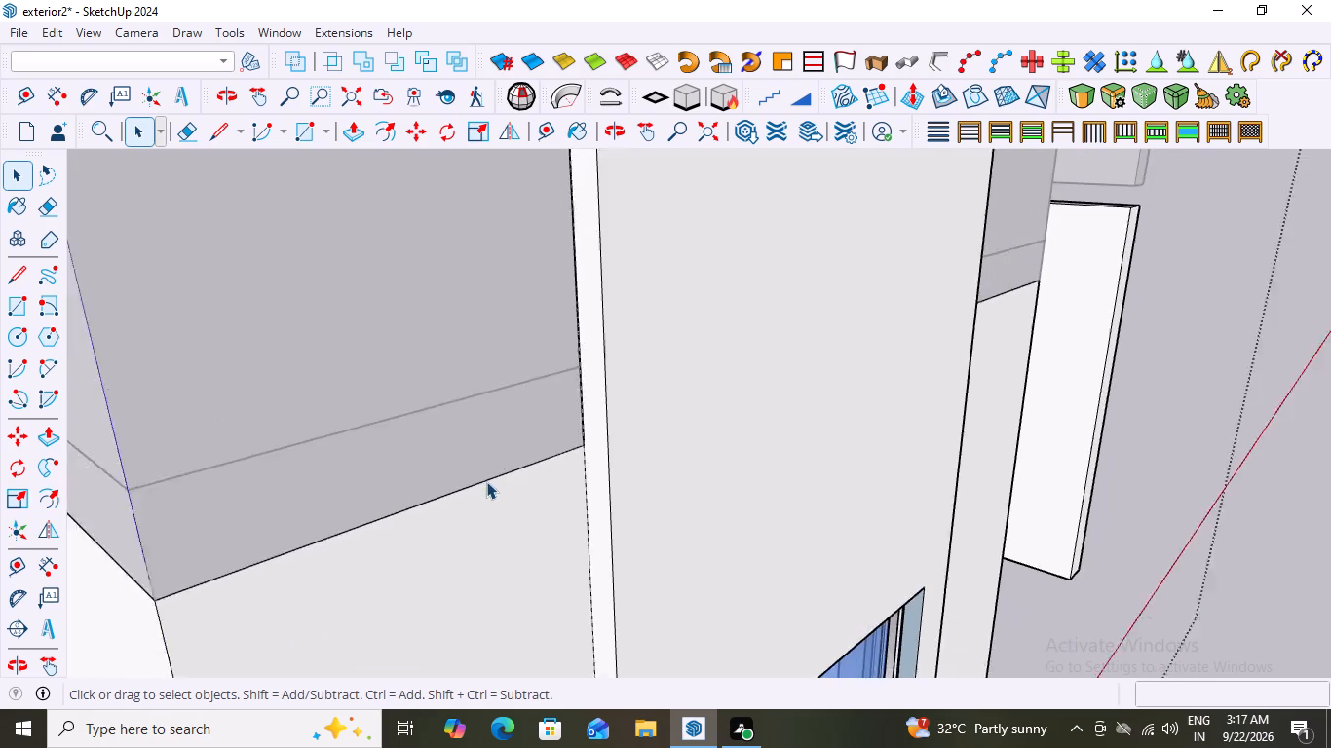
{"action": "scroll", "coordinate": [486, 481], "scroll_direction": "down", "scroll_amount": 13}
{"action": "middle_click_drag", "start_coordinate": [773, 434], "coordinate": [398, 481]}
{"action": "scroll", "coordinate": [337, 373], "scroll_direction": "up", "scroll_amount": 14}
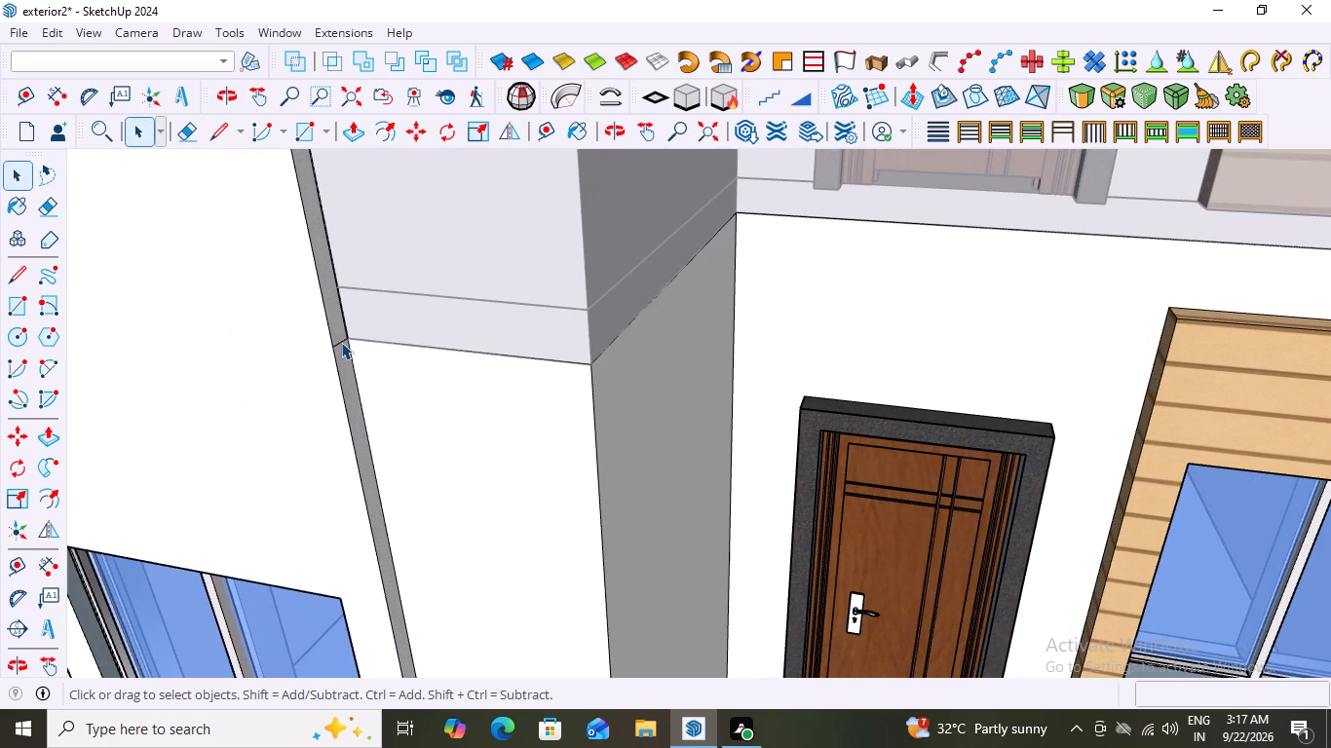
{"action": "left_click", "coordinate": [341, 338]}
{"action": "key", "text": "Delete"}
Examine the raised panel and its window opening from the front and from above.
{"action": "scroll", "coordinate": [341, 338], "scroll_direction": "down", "scroll_amount": 18}
{"action": "middle_click_drag", "start_coordinate": [437, 424], "coordinate": [529, 273]}
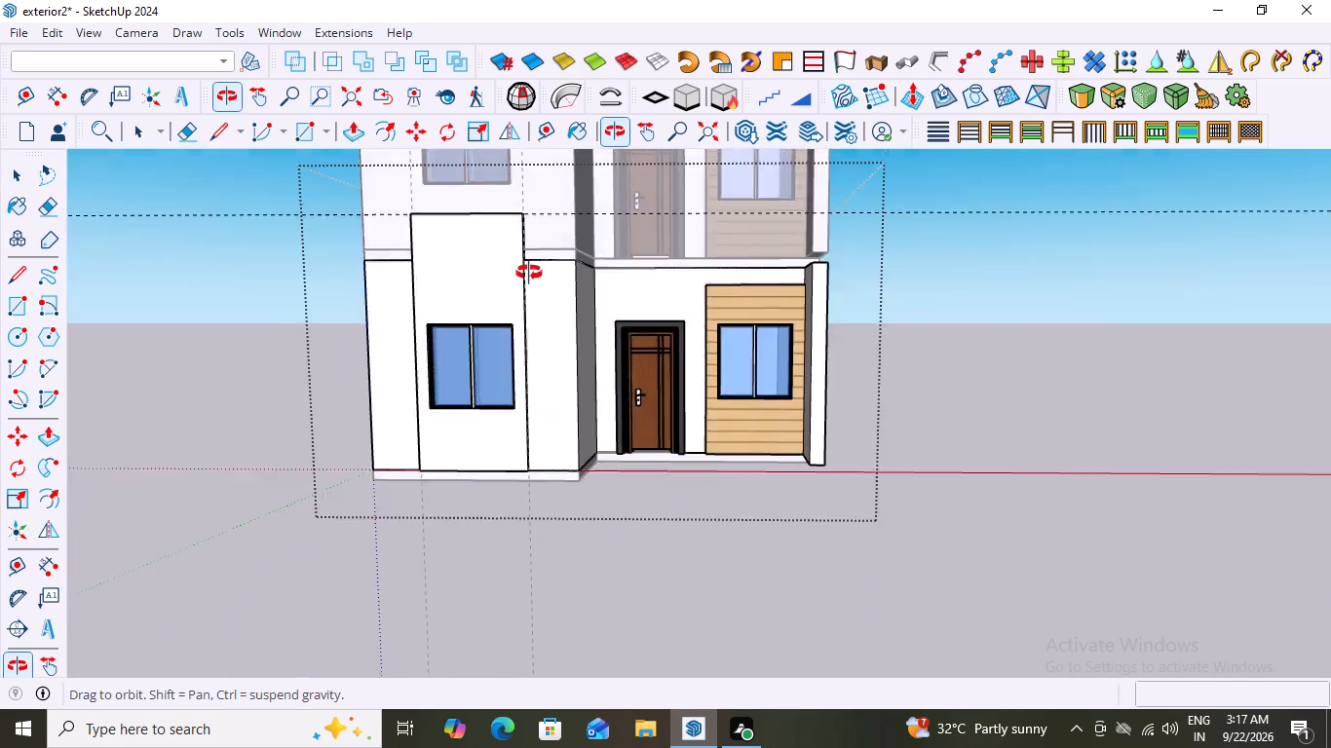
{"action": "middle_click_drag", "start_coordinate": [529, 273], "coordinate": [575, 376]}
{"action": "scroll", "coordinate": [527, 324], "scroll_direction": "up", "scroll_amount": 3}
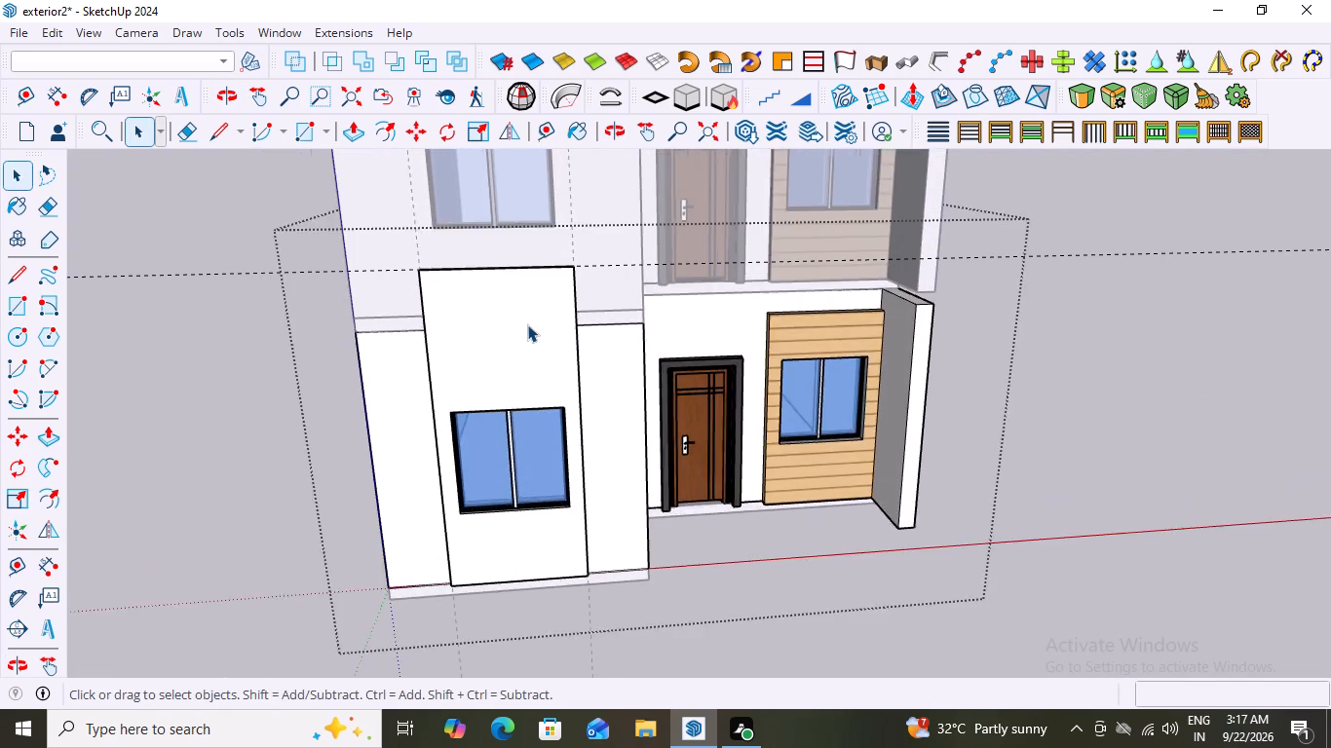
{"action": "middle_click_drag", "start_coordinate": [680, 356], "coordinate": [687, 321]}
{"action": "scroll", "coordinate": [493, 285], "scroll_direction": "up", "scroll_amount": 2}
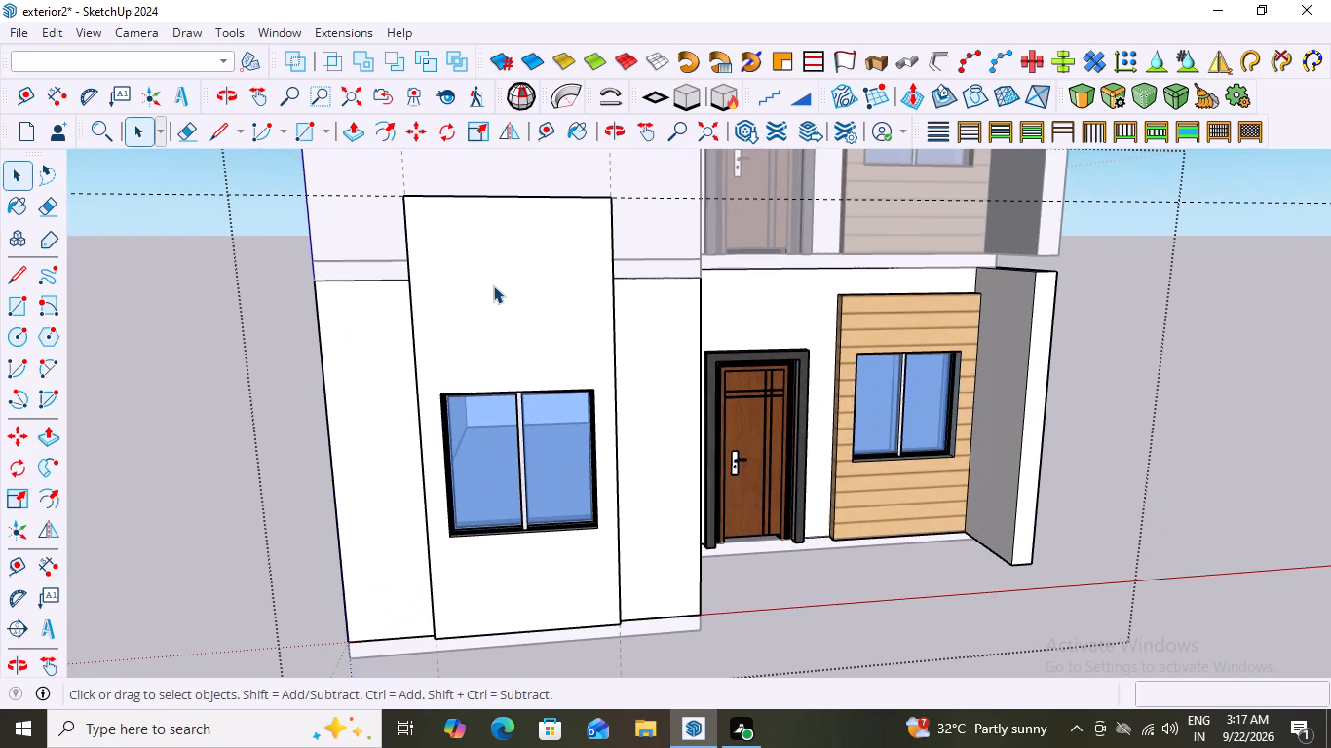
{"action": "middle_click_drag", "start_coordinate": [544, 448], "coordinate": [551, 543]}
{"action": "scroll", "coordinate": [519, 519], "scroll_direction": "up", "scroll_amount": 4}
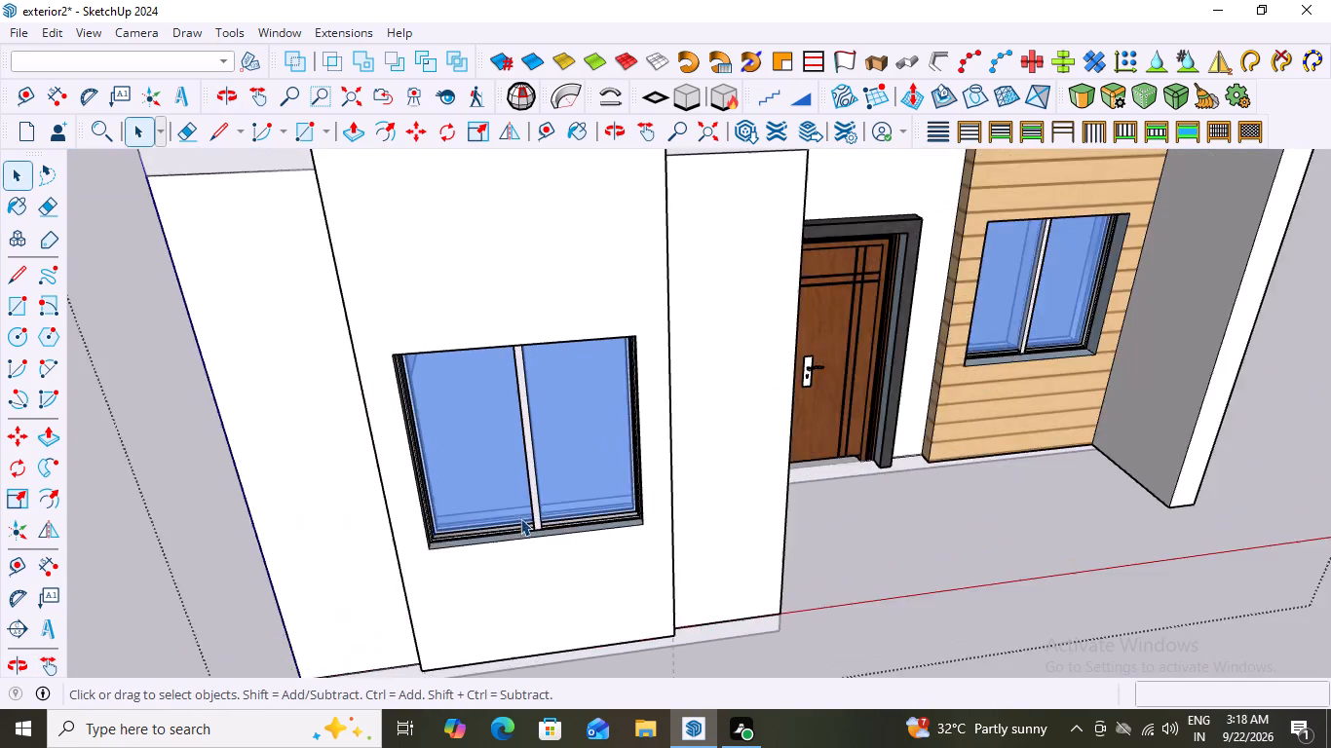
{"action": "scroll", "coordinate": [520, 518], "scroll_direction": "up", "scroll_amount": 8}
{"action": "scroll", "coordinate": [562, 500], "scroll_direction": "down", "scroll_amount": 13}
{"action": "middle_click_drag", "start_coordinate": [538, 429], "coordinate": [529, 411]}
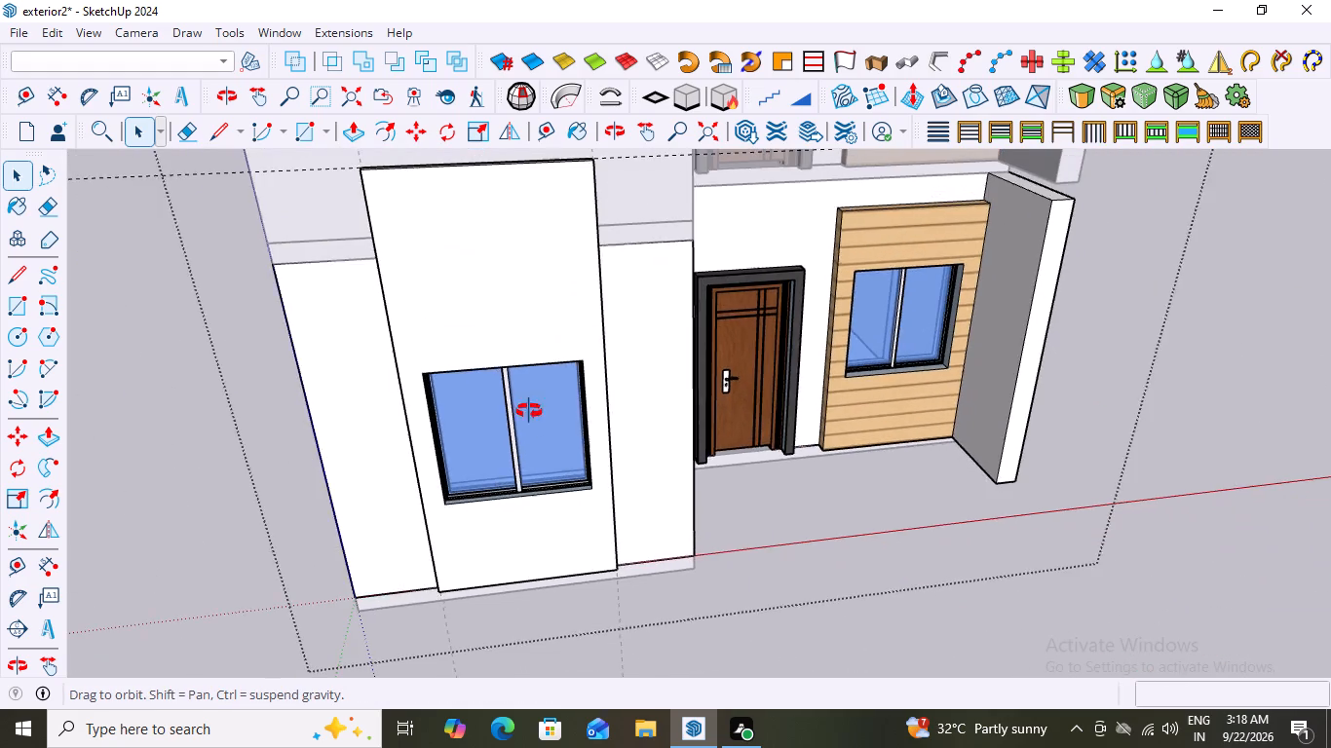
Select the raised window panel's front face with its edges and examine it against the facade from several angles.
{"action": "middle_click_drag", "start_coordinate": [529, 411], "coordinate": [534, 273]}
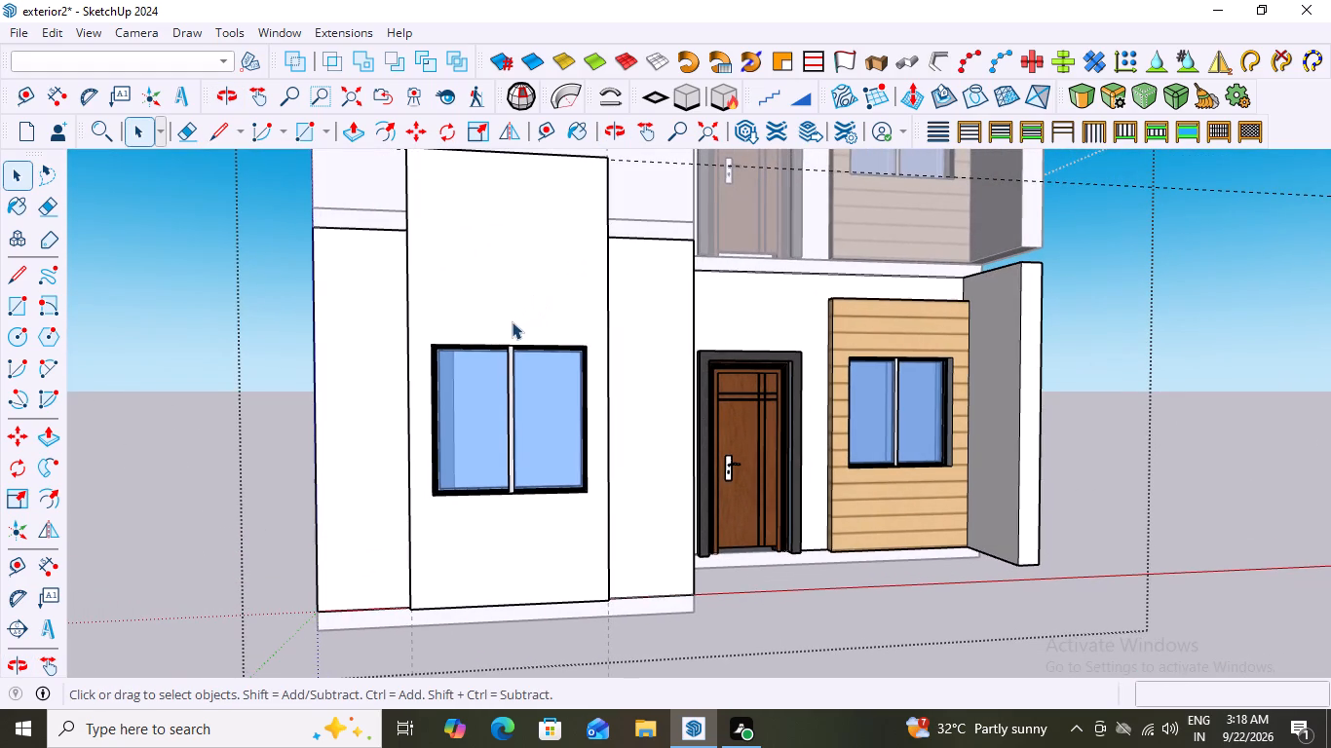
{"action": "scroll", "coordinate": [510, 322], "scroll_direction": "down", "scroll_amount": 4}
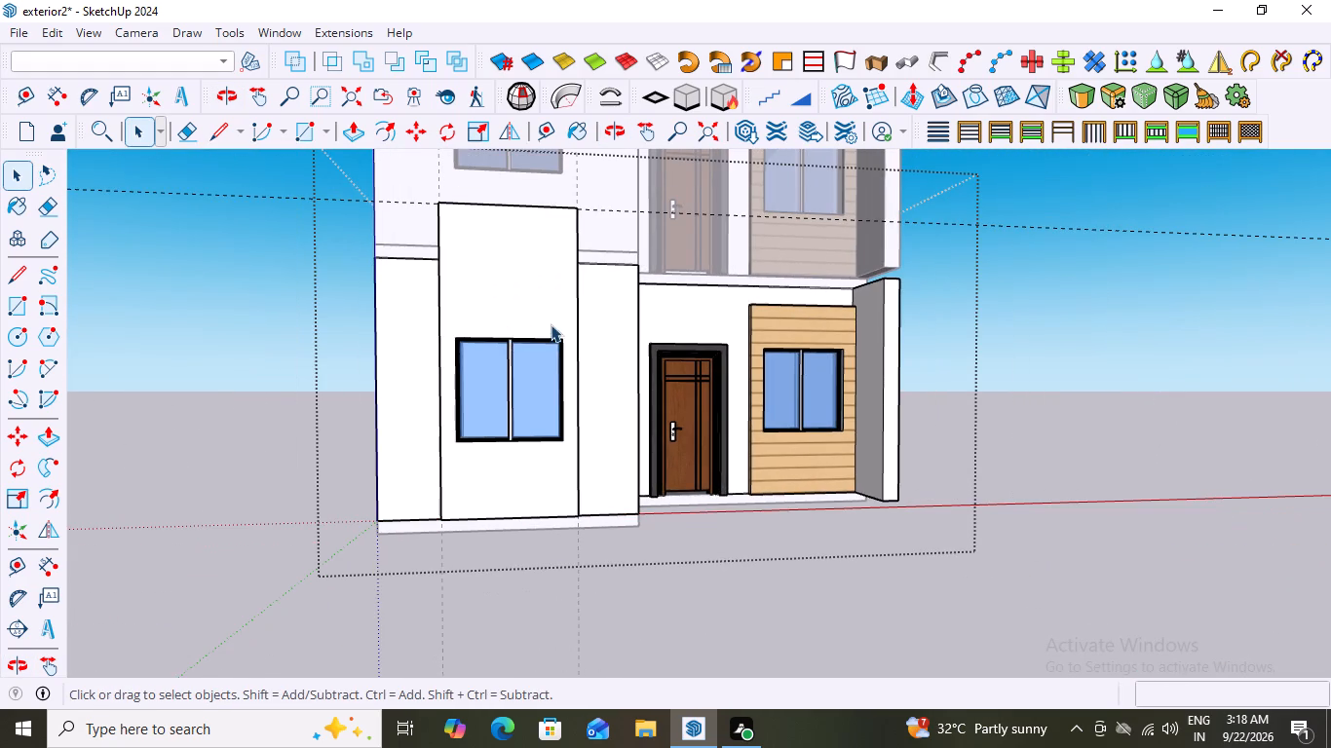
{"action": "middle_click_drag", "start_coordinate": [553, 323], "coordinate": [515, 325]}
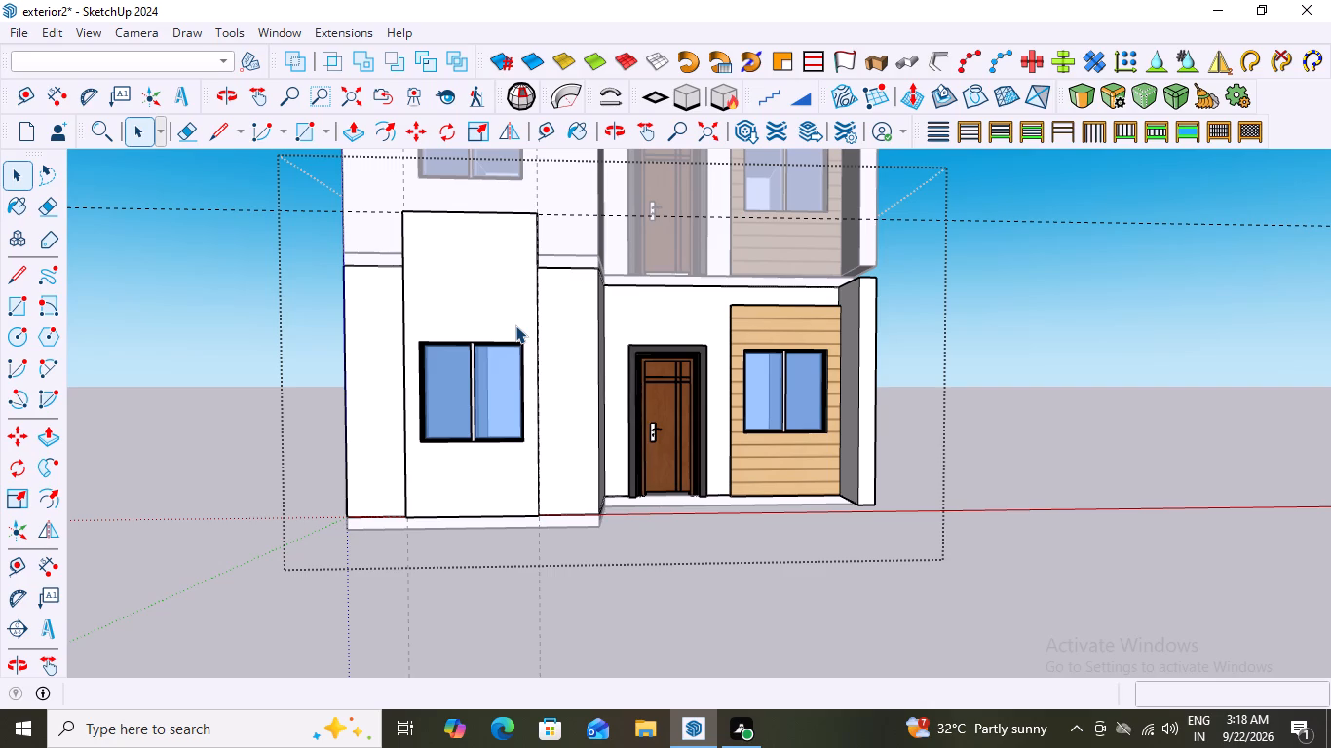
{"action": "double_click", "coordinate": [466, 297]}
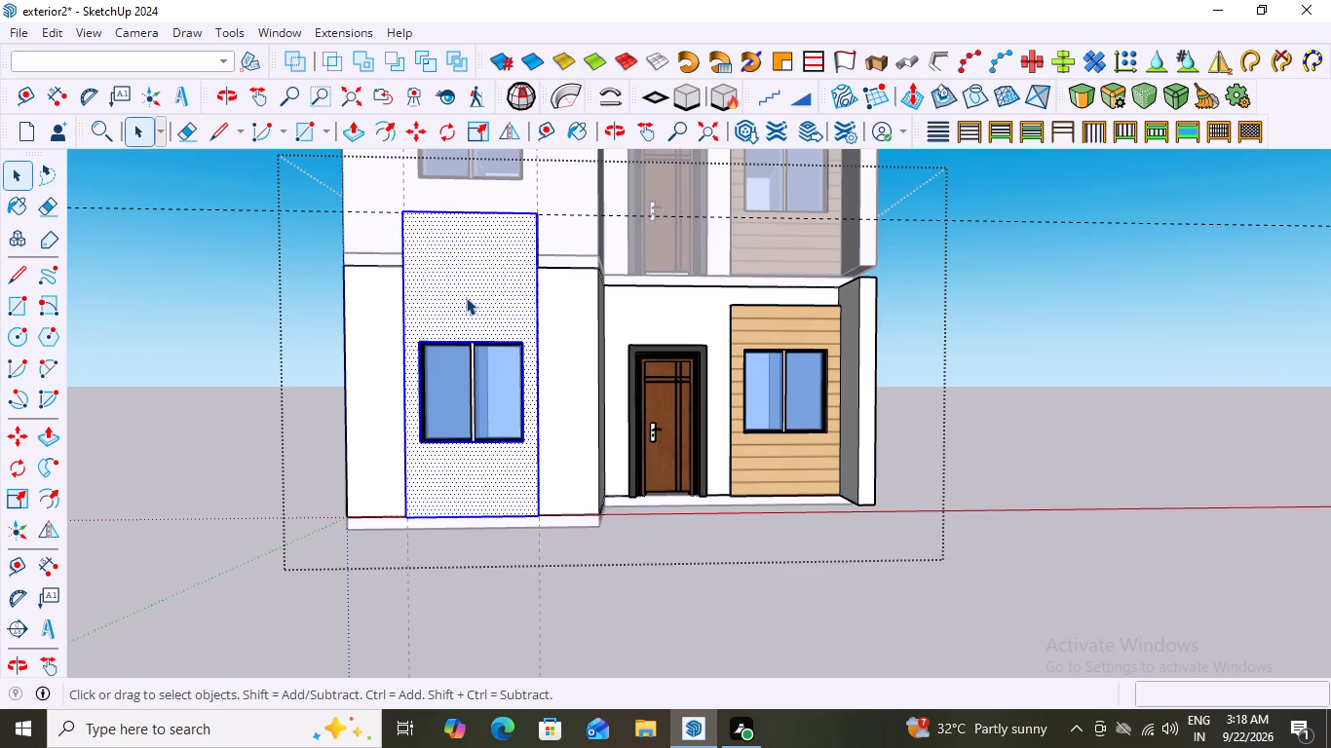
{"action": "scroll", "coordinate": [466, 297], "scroll_direction": "up", "scroll_amount": 1}
{"action": "middle_click_drag", "start_coordinate": [460, 257], "coordinate": [470, 347]}
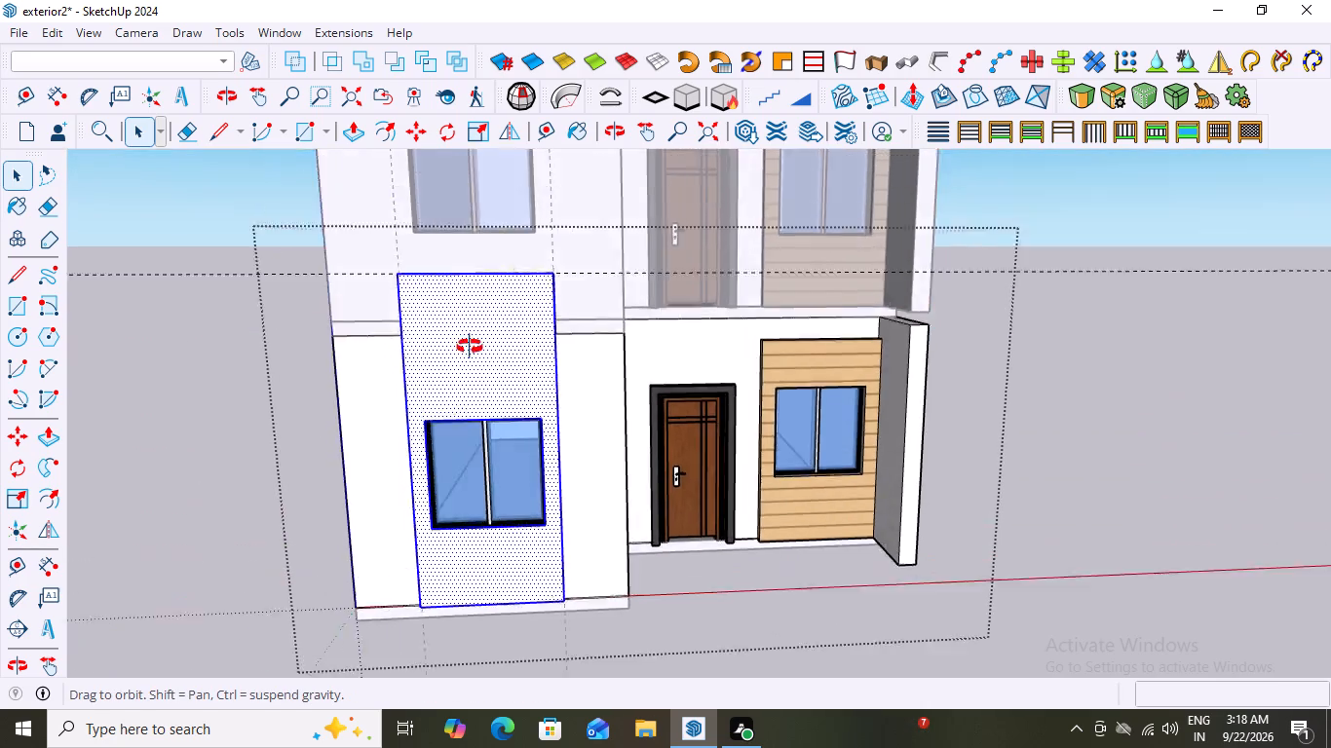
{"action": "middle_click_drag", "start_coordinate": [470, 347], "coordinate": [611, 351]}
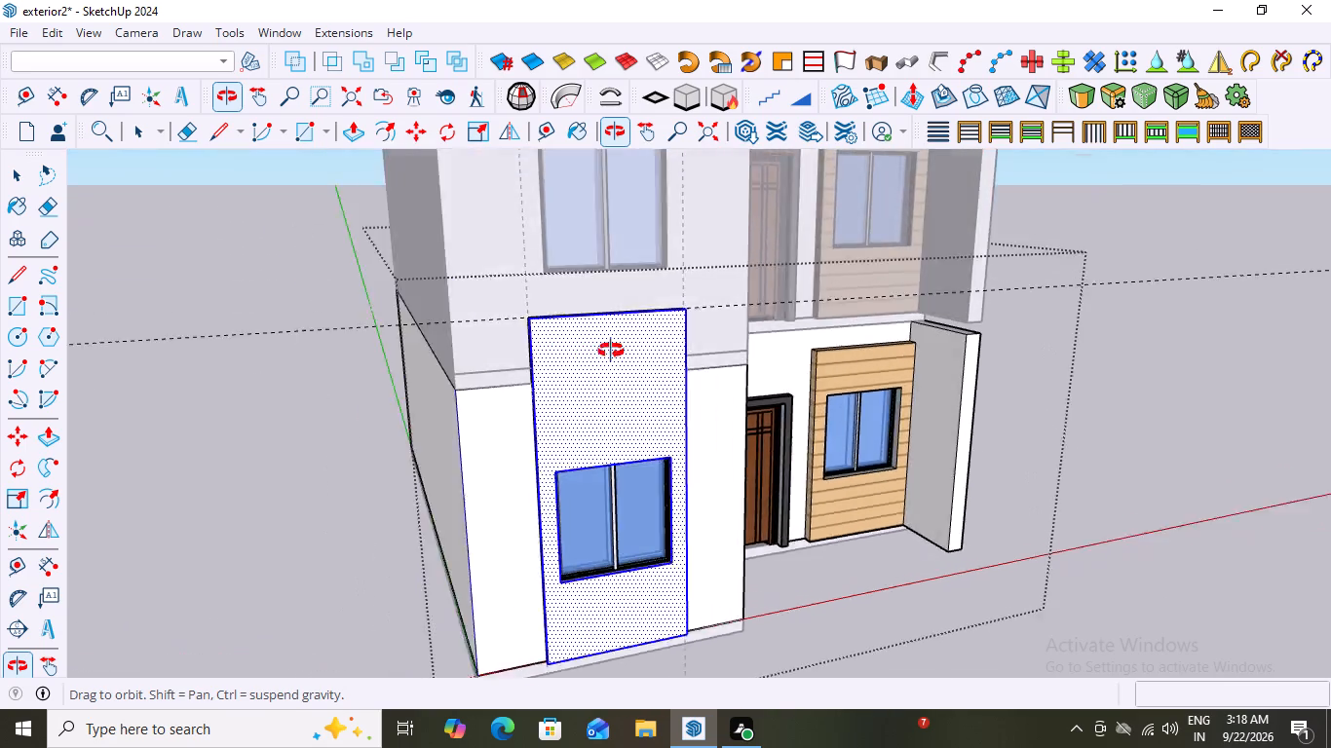
{"action": "middle_click_drag", "start_coordinate": [611, 351], "coordinate": [411, 300]}
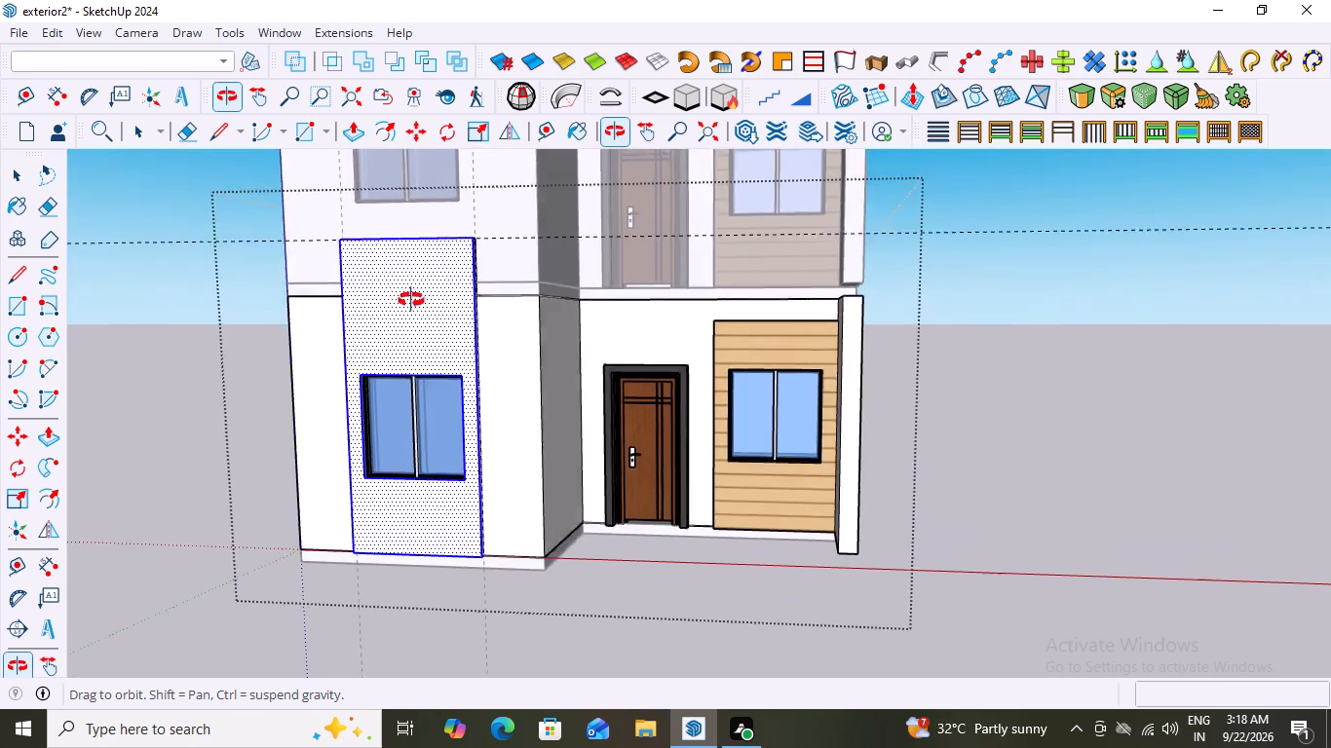
{"action": "middle_click_drag", "start_coordinate": [411, 300], "coordinate": [431, 314]}
{"action": "scroll", "coordinate": [431, 314], "scroll_direction": "up", "scroll_amount": 1}
Bring up the Materials browser in the default tray.
{"action": "left_click", "coordinate": [336, 30]}
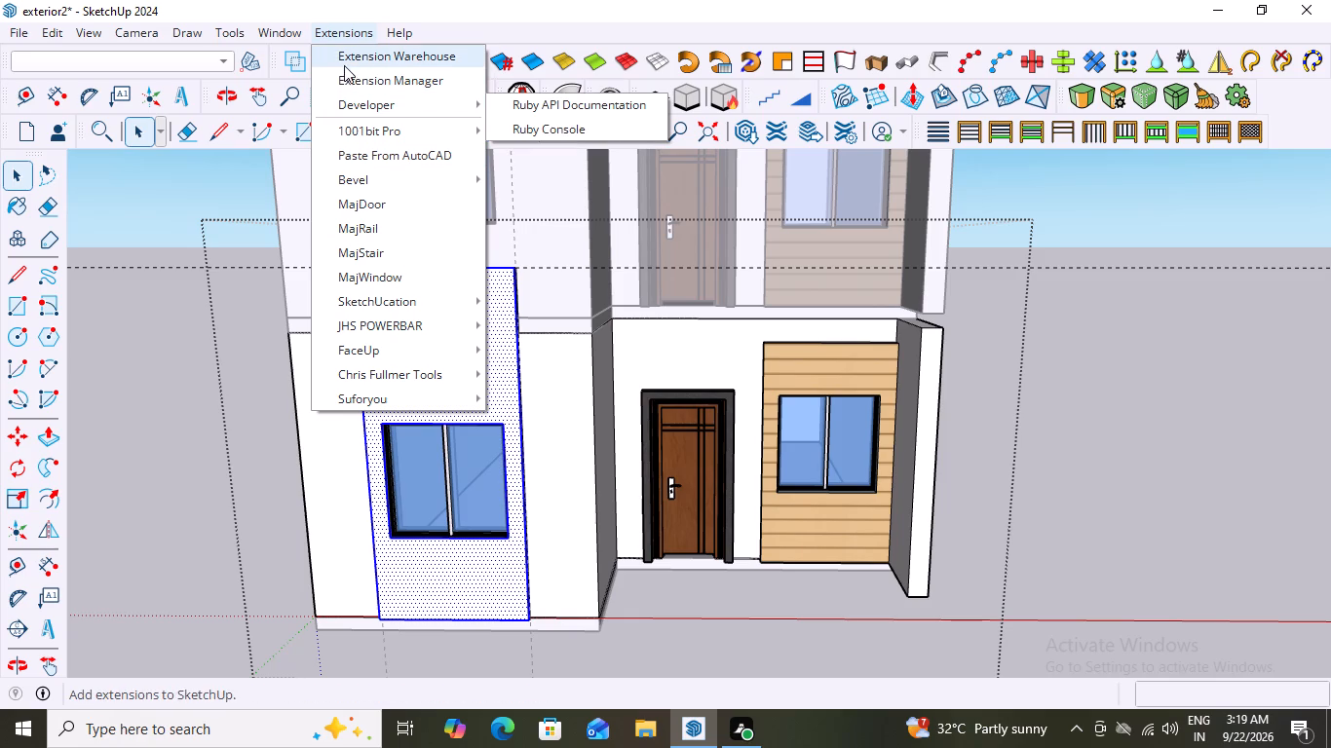
{"action": "left_click", "coordinate": [308, 51]}
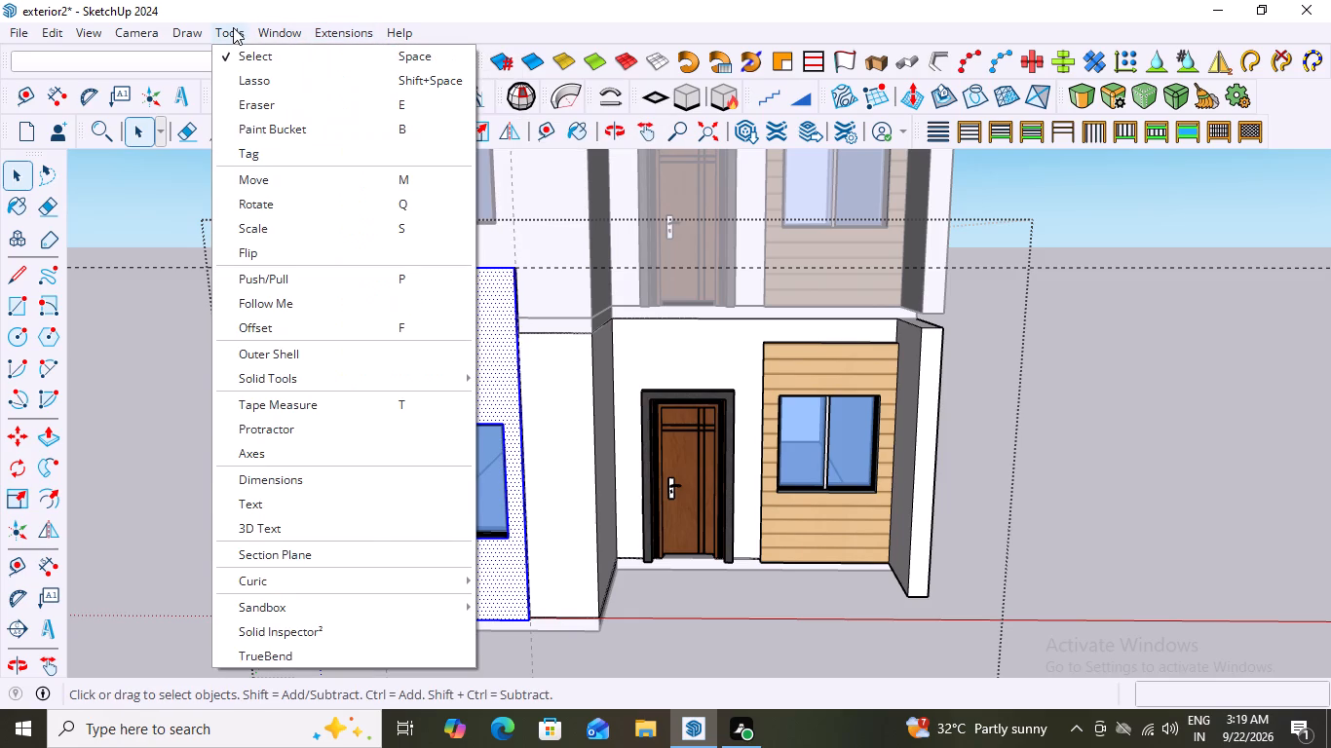
{"action": "left_click", "coordinate": [302, 53]}
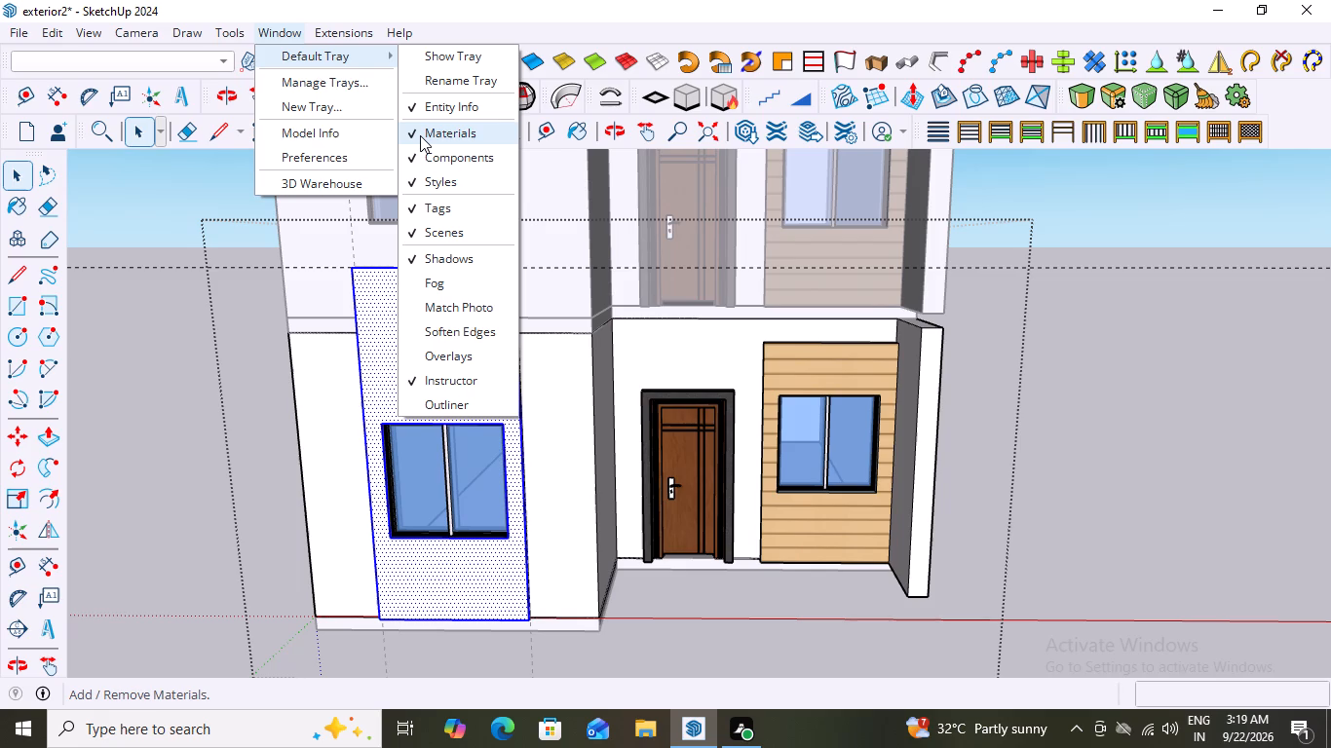
{"action": "left_click", "coordinate": [420, 135]}
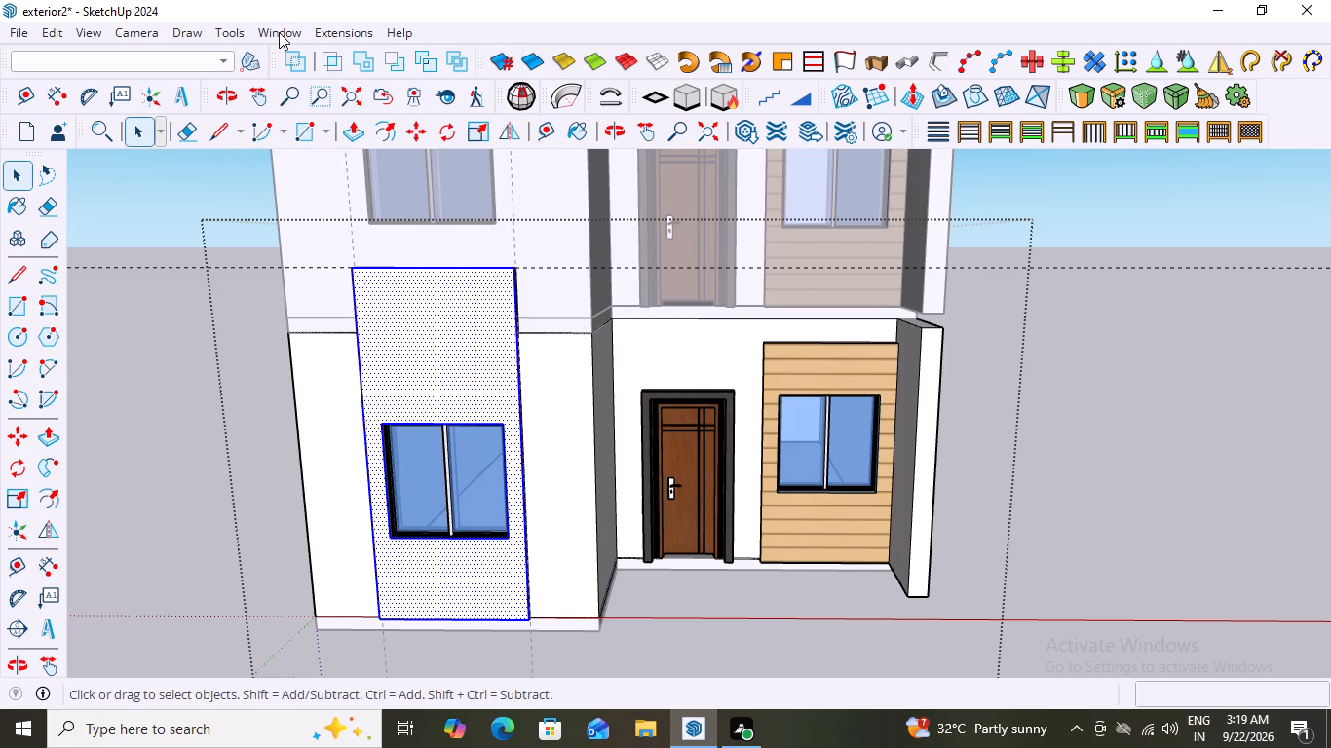
{"action": "left_click", "coordinate": [299, 26]}
{"action": "left_click", "coordinate": [315, 52]}
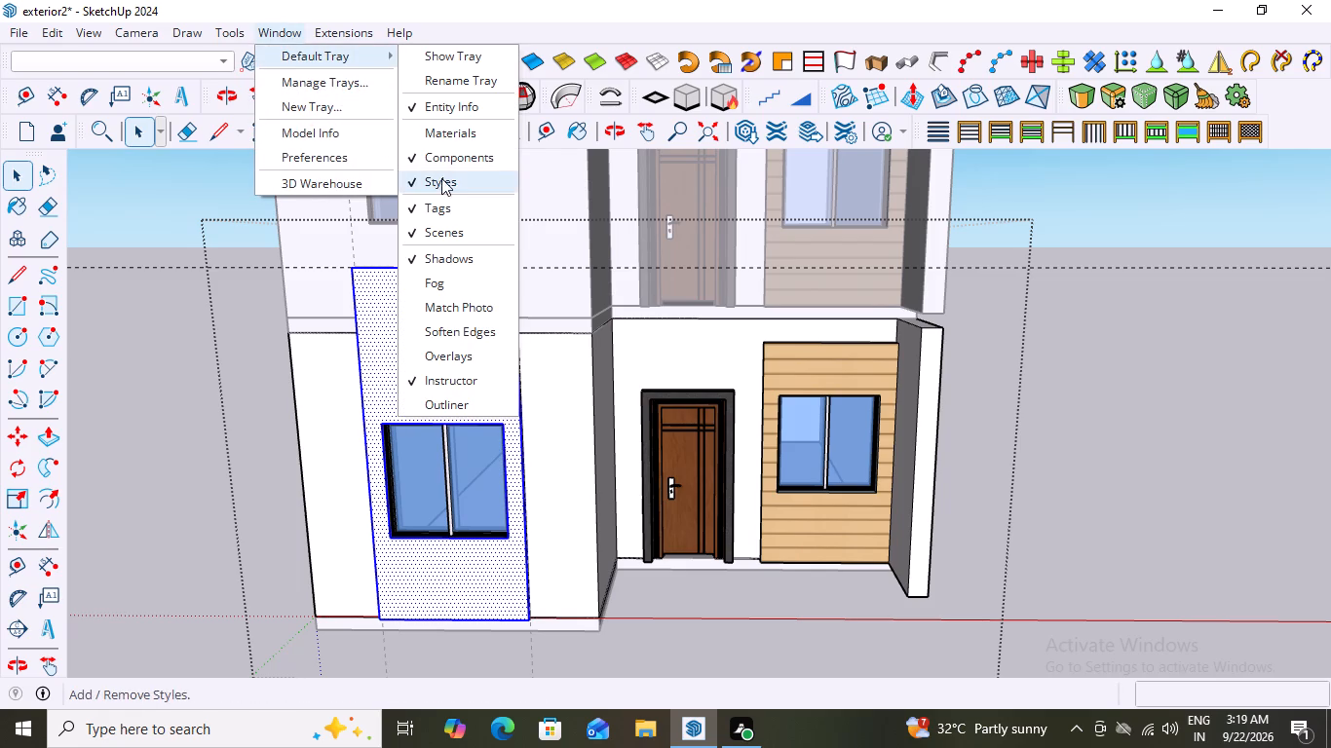
{"action": "left_click", "coordinate": [429, 131]}
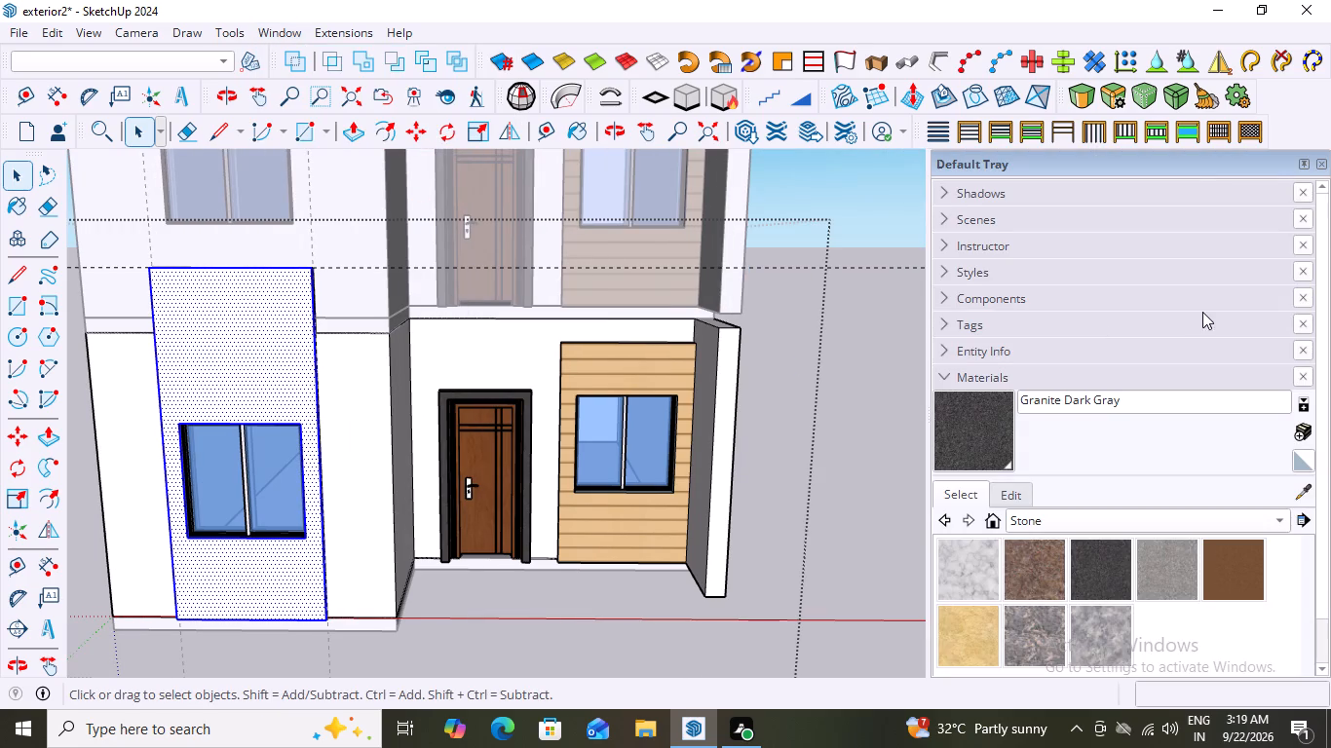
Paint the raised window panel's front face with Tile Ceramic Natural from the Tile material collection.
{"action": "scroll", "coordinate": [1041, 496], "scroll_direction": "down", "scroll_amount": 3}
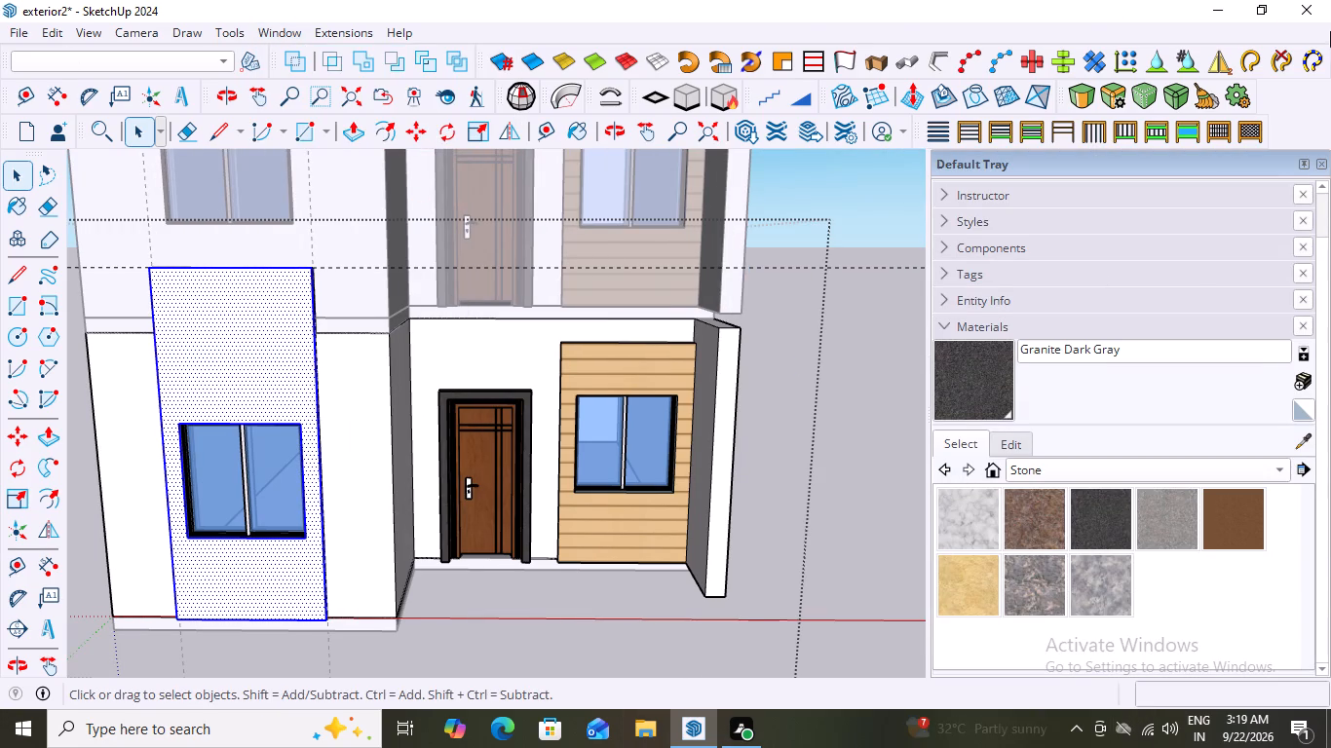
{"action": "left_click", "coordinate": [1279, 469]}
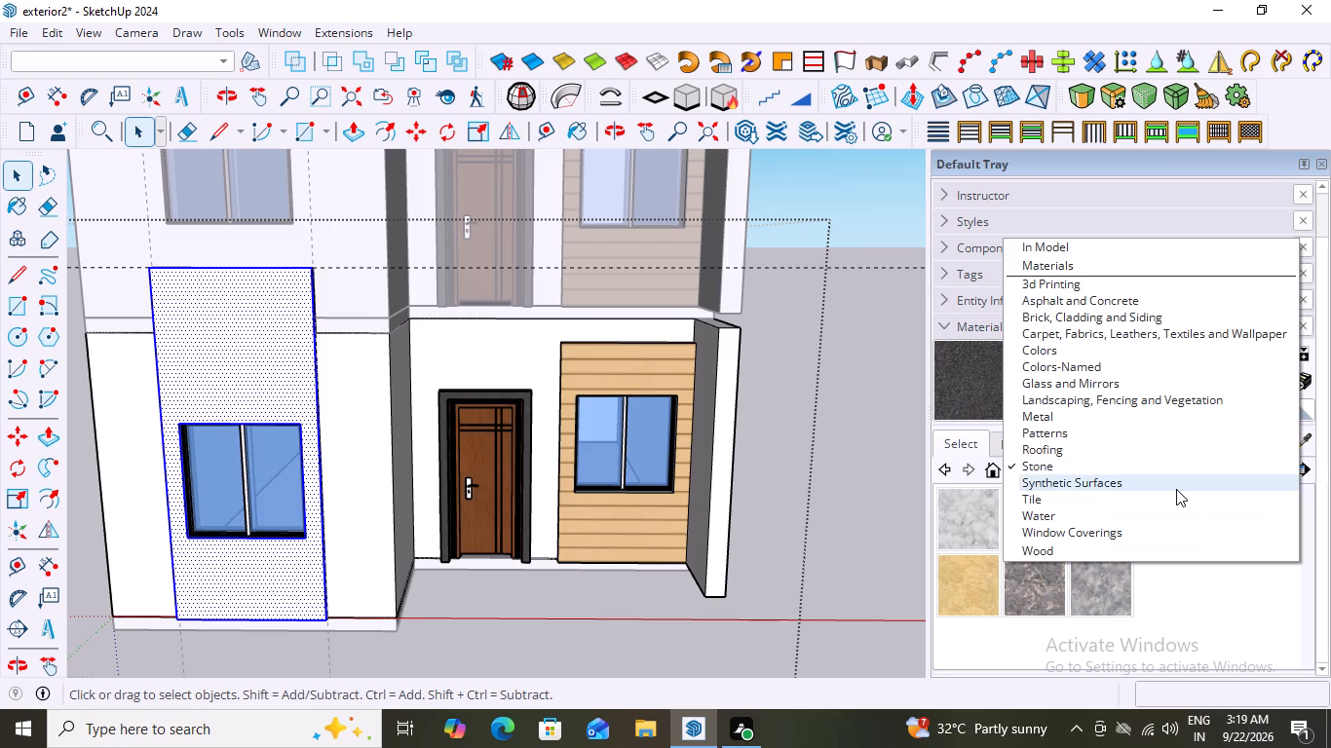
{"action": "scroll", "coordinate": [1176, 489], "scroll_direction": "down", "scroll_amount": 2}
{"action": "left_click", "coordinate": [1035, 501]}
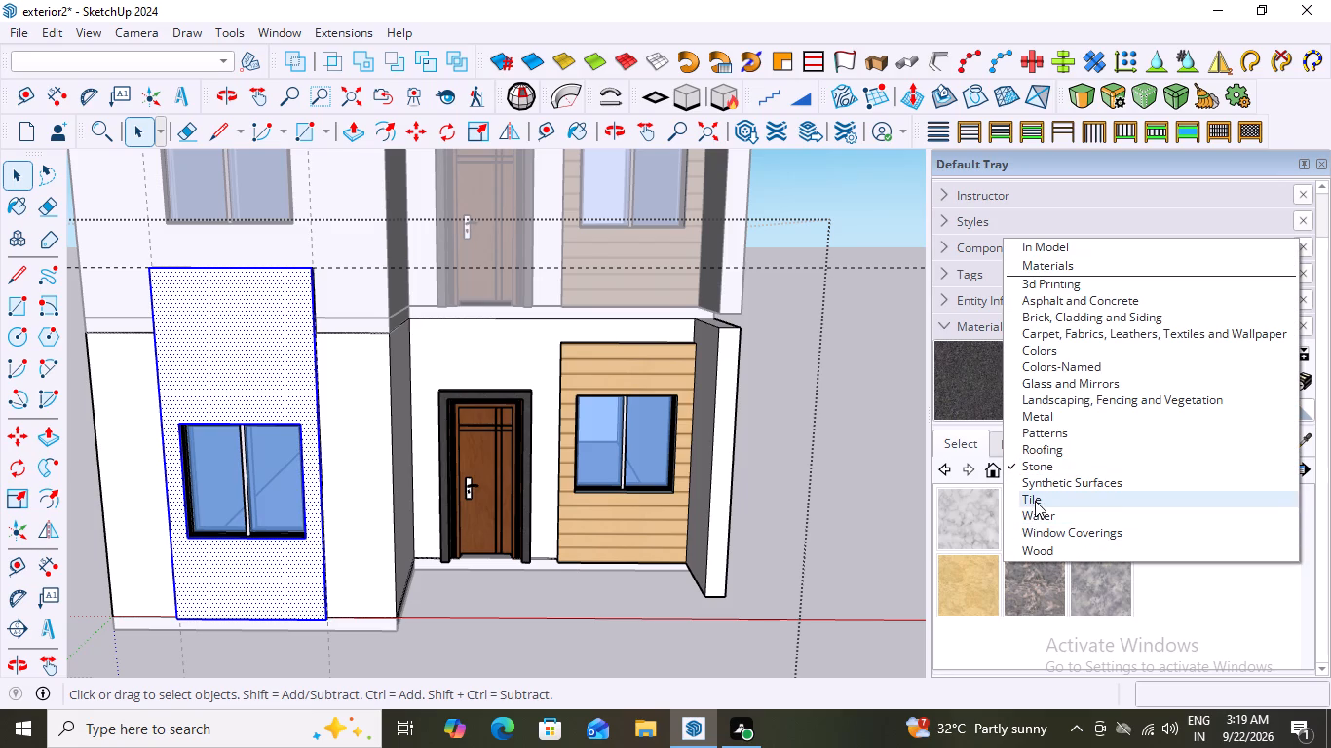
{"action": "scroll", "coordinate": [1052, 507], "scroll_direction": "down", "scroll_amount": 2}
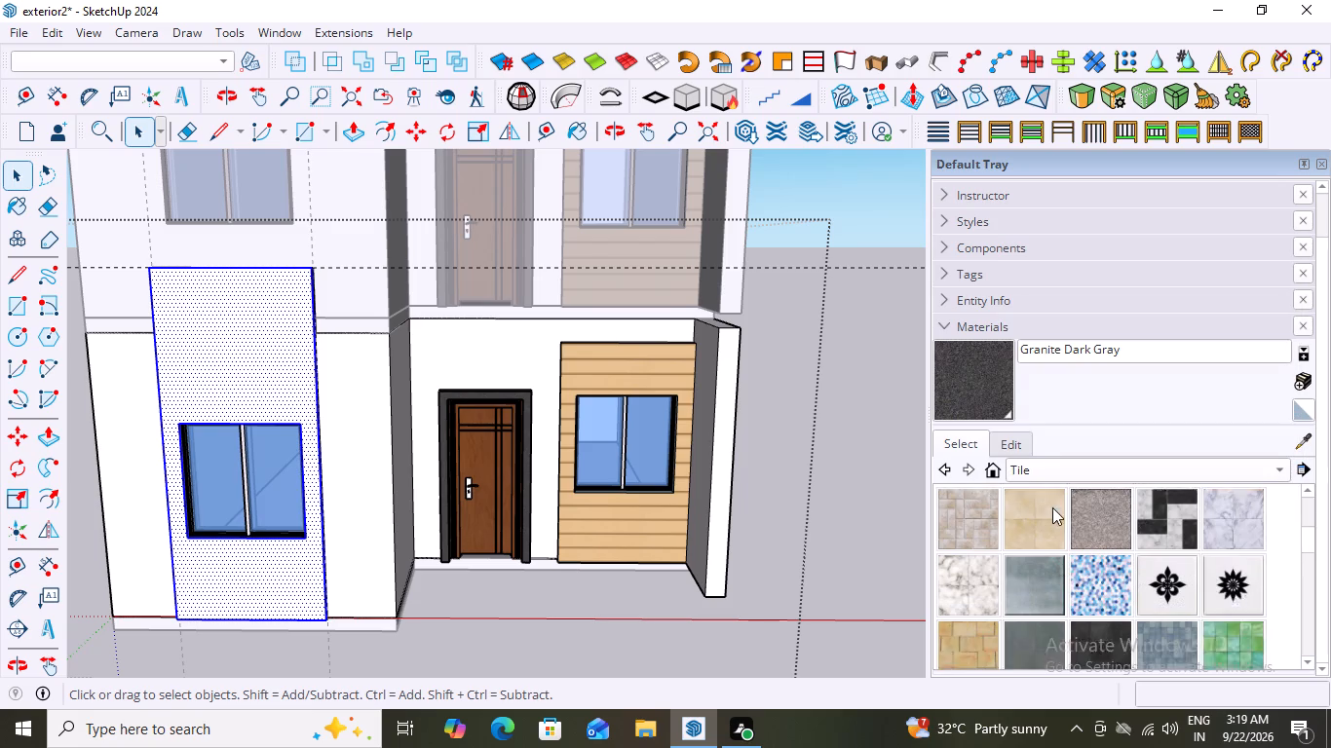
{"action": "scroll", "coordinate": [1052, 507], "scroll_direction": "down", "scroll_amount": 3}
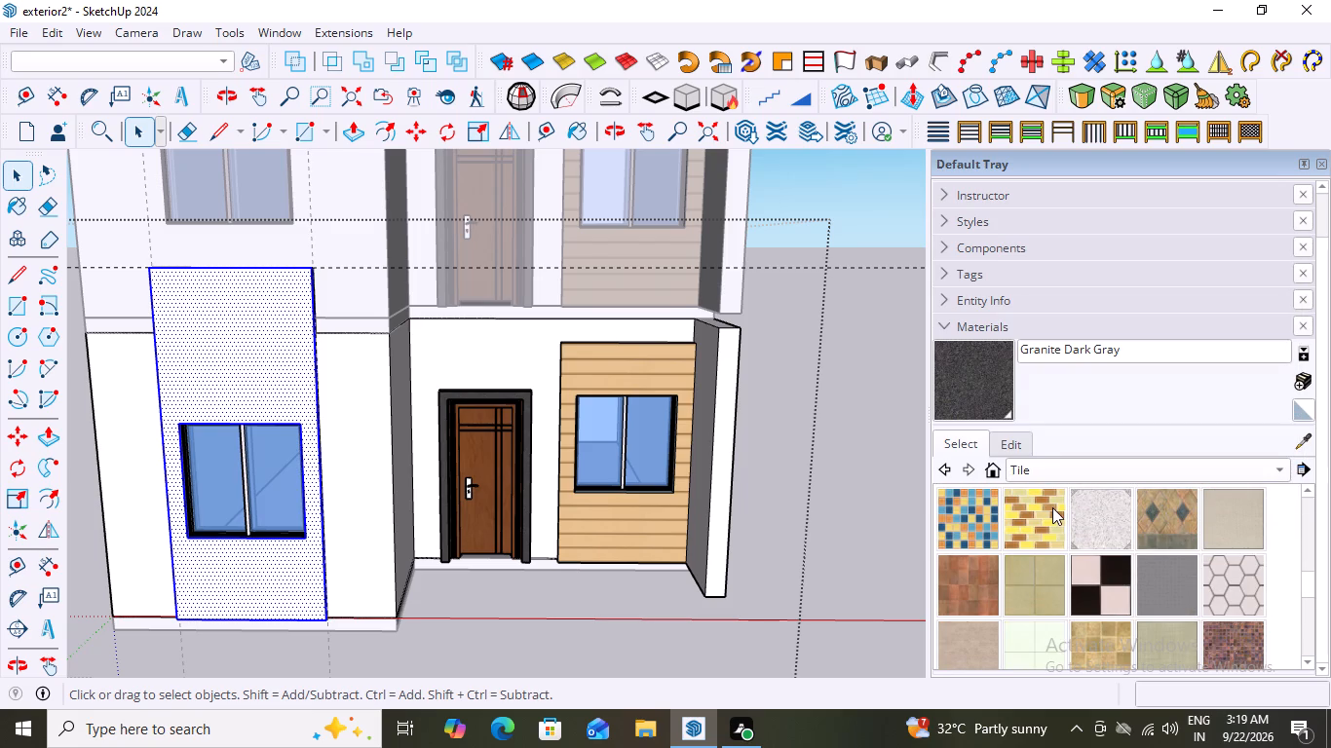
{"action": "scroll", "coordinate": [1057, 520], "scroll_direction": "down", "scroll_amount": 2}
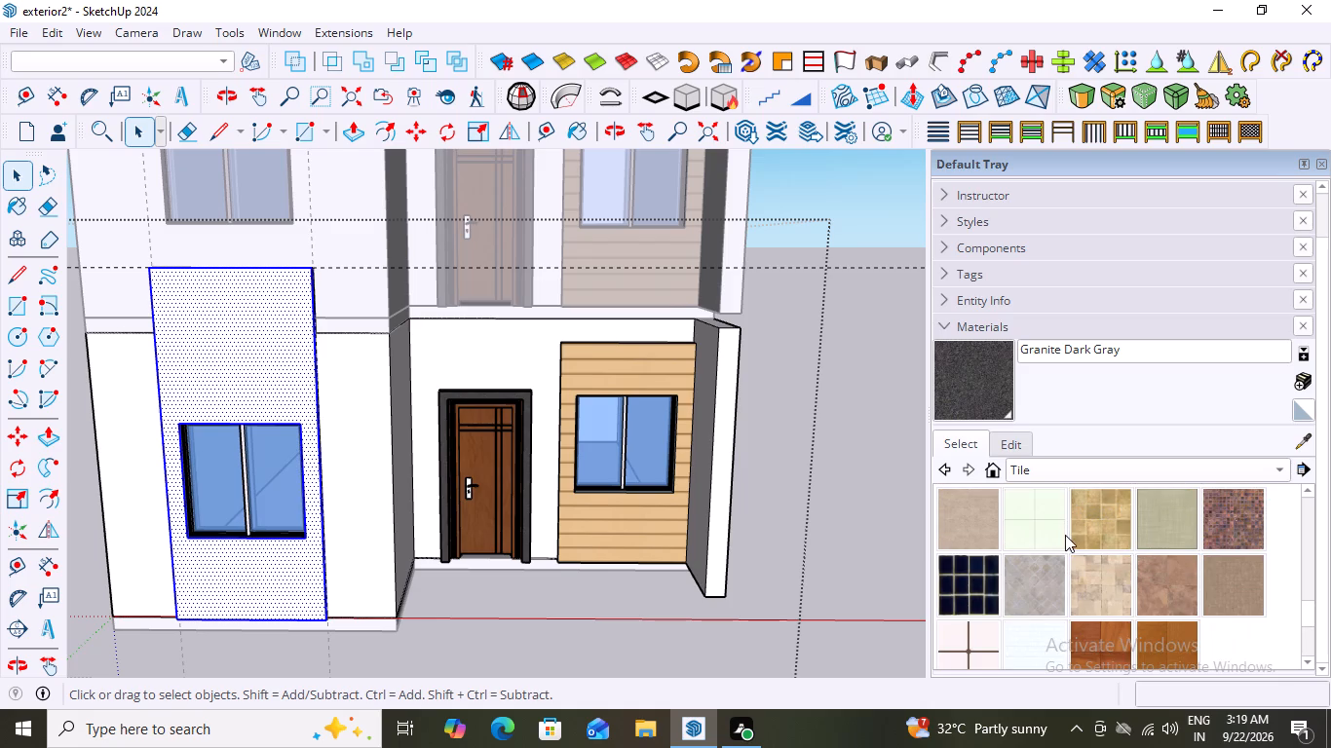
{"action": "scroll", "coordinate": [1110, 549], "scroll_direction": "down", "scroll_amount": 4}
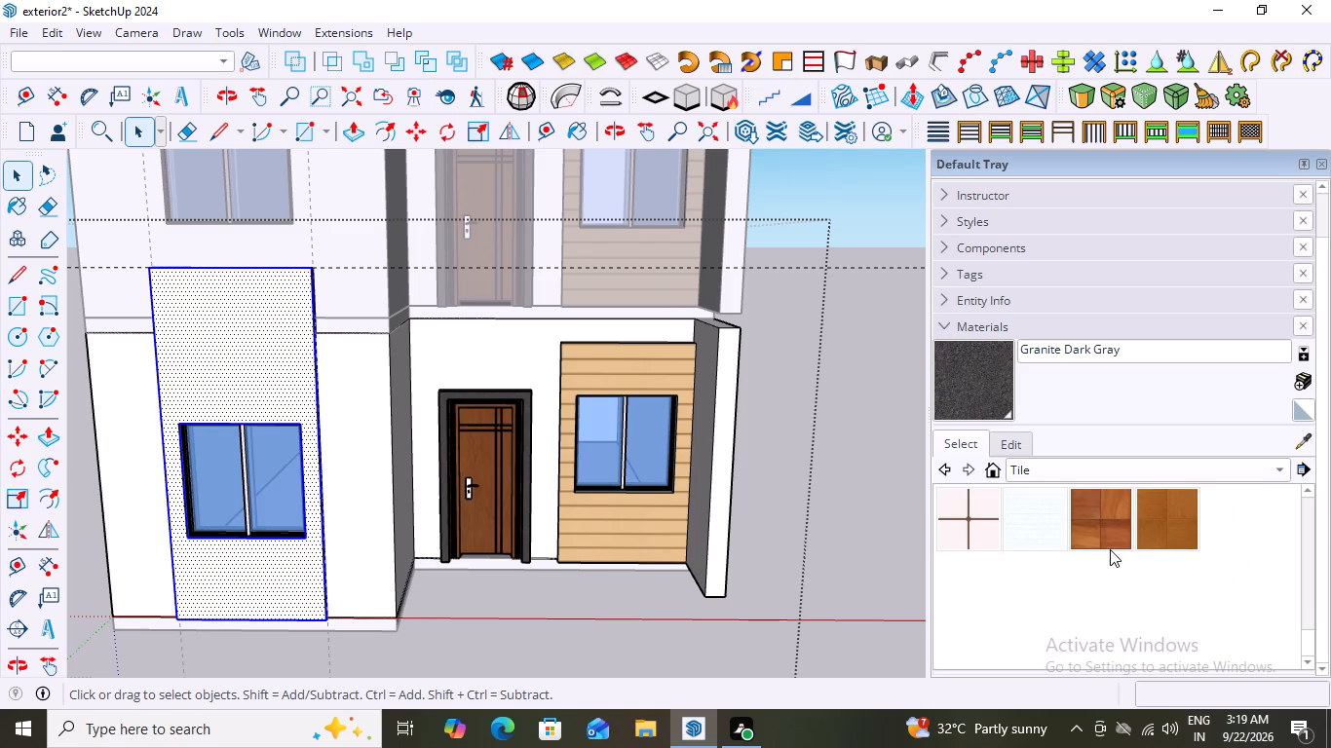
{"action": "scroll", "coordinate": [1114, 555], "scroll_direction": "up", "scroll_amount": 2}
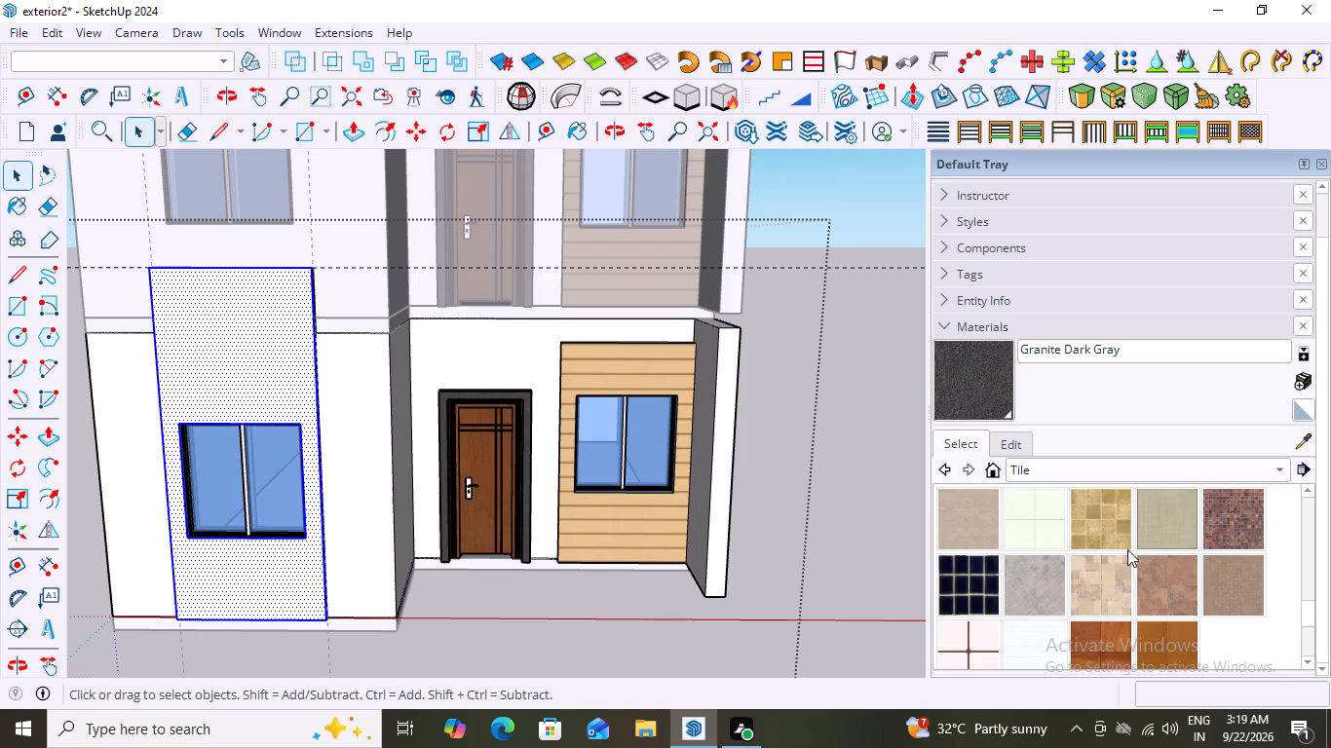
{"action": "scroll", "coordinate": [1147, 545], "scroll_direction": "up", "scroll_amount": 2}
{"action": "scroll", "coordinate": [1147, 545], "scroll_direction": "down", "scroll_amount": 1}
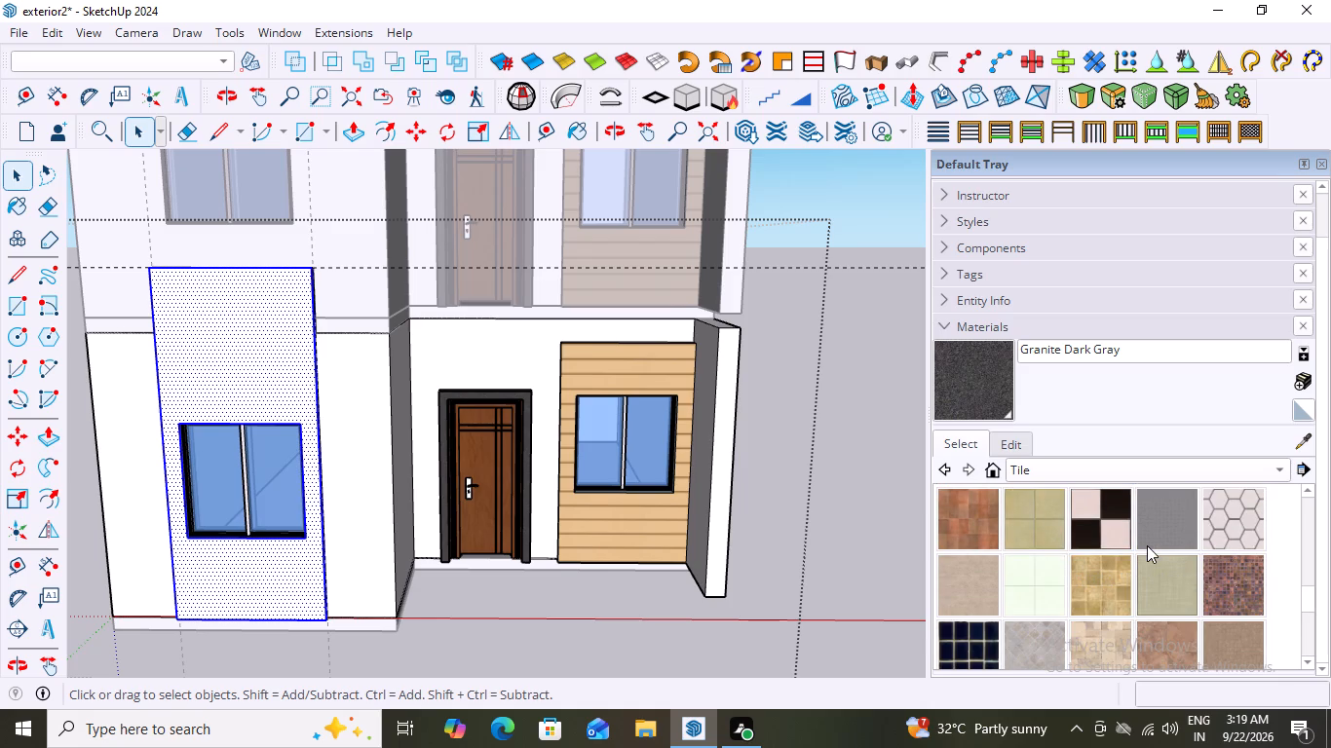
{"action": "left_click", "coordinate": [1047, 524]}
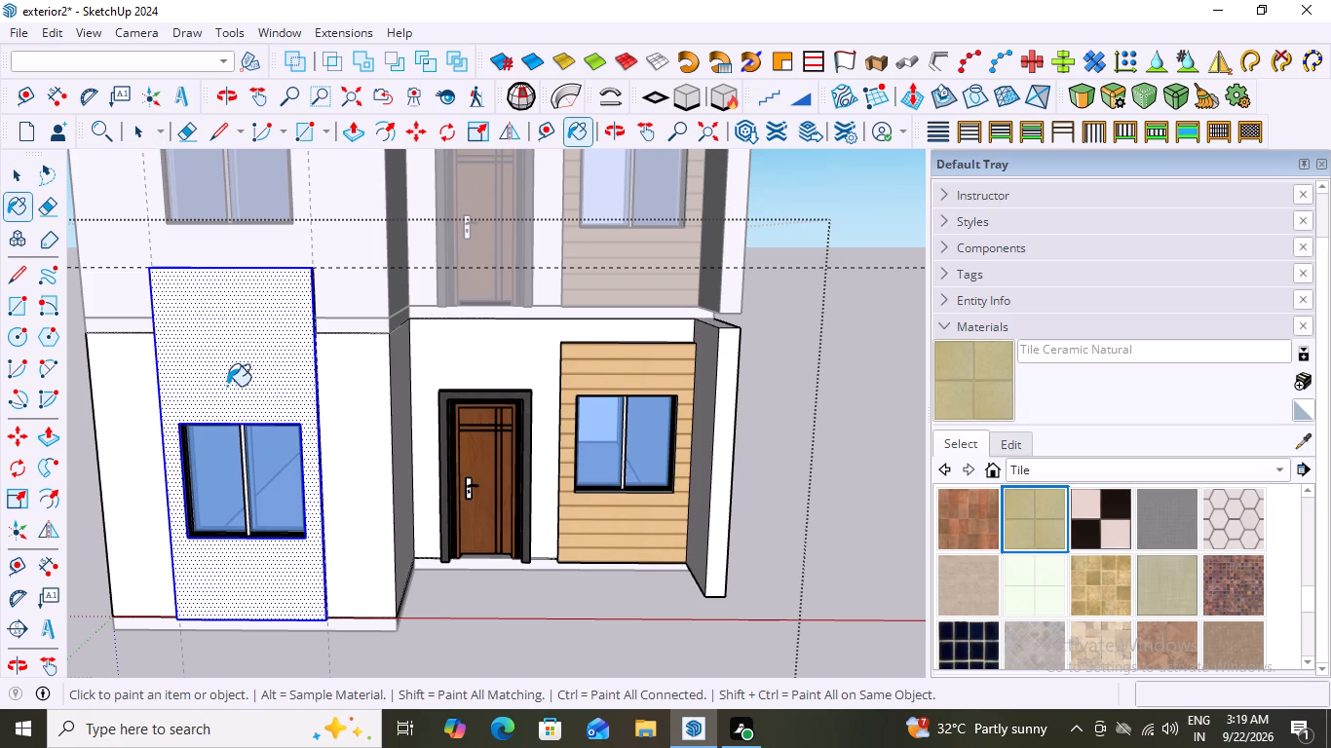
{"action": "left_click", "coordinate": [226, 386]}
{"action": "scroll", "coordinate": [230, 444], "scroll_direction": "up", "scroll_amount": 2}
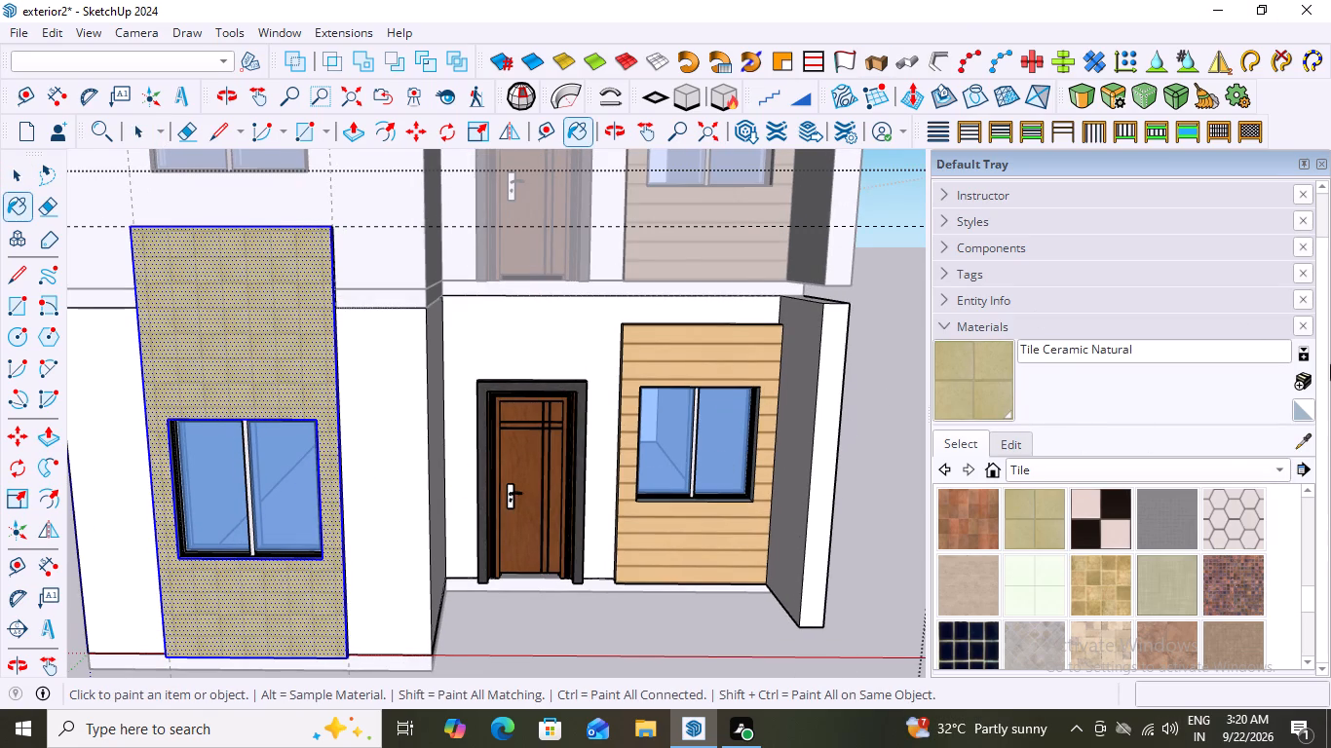
Paint the raised panel's front and the plank-clad panel beside the door with Cladding Siding Tan from Brick, Cladding and Siding.
{"action": "left_click", "coordinate": [1281, 466]}
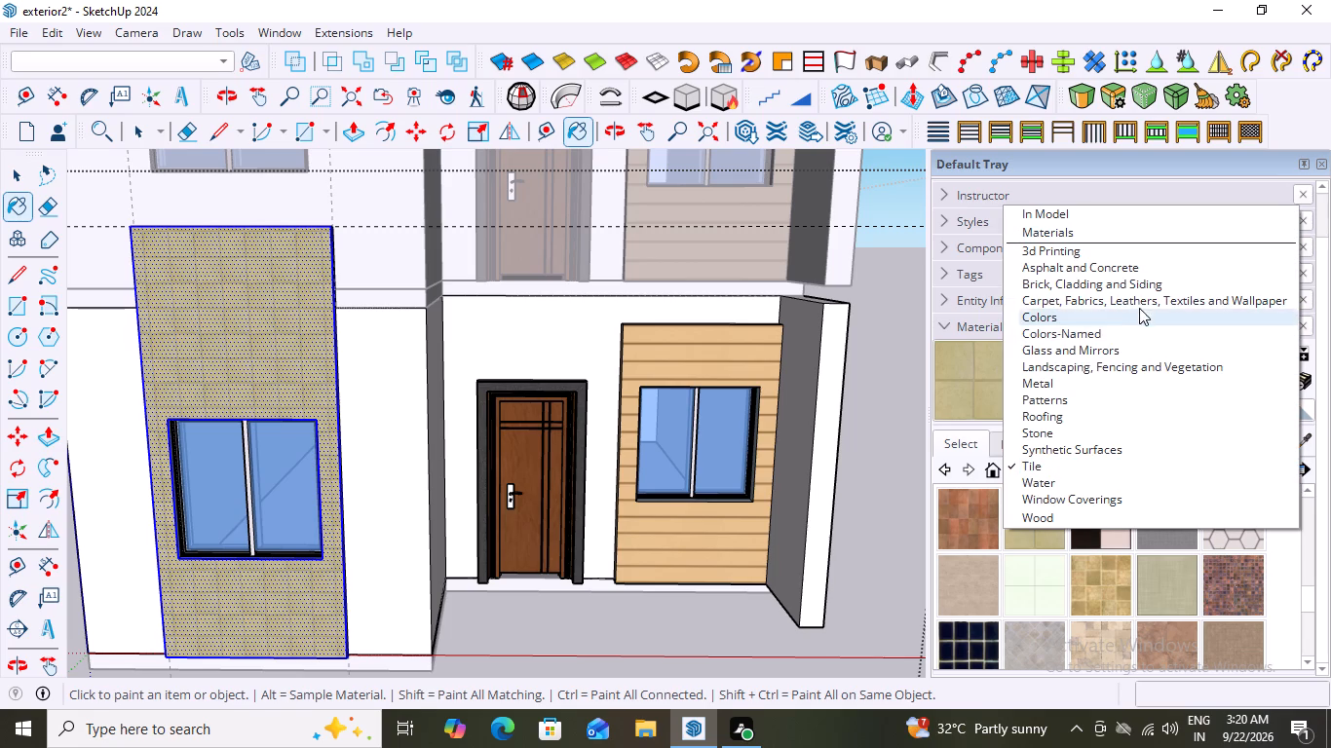
{"action": "left_click", "coordinate": [1143, 287]}
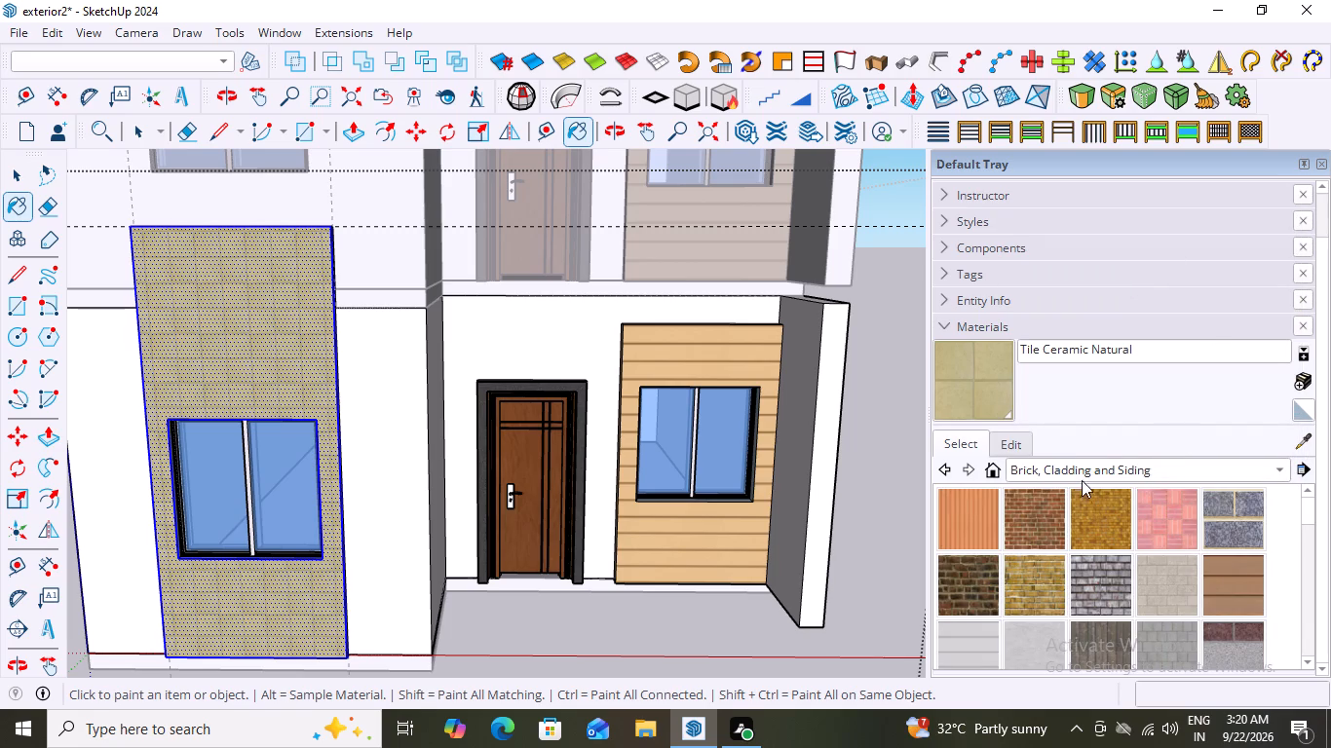
{"action": "scroll", "coordinate": [1122, 565], "scroll_direction": "down", "scroll_amount": 3}
{"action": "scroll", "coordinate": [1220, 568], "scroll_direction": "up", "scroll_amount": 3}
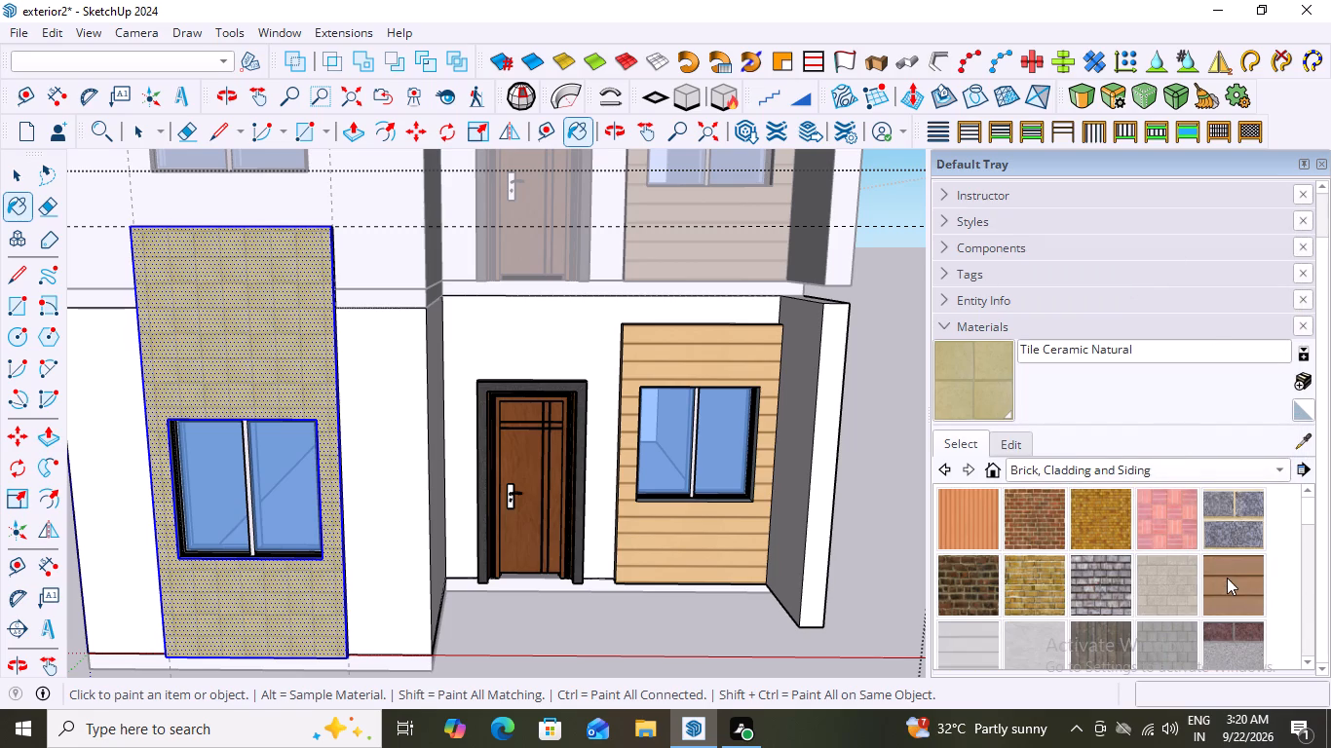
{"action": "left_click", "coordinate": [1227, 578]}
{"action": "left_click", "coordinate": [238, 380]}
{"action": "scroll", "coordinate": [284, 389], "scroll_direction": "up", "scroll_amount": 3}
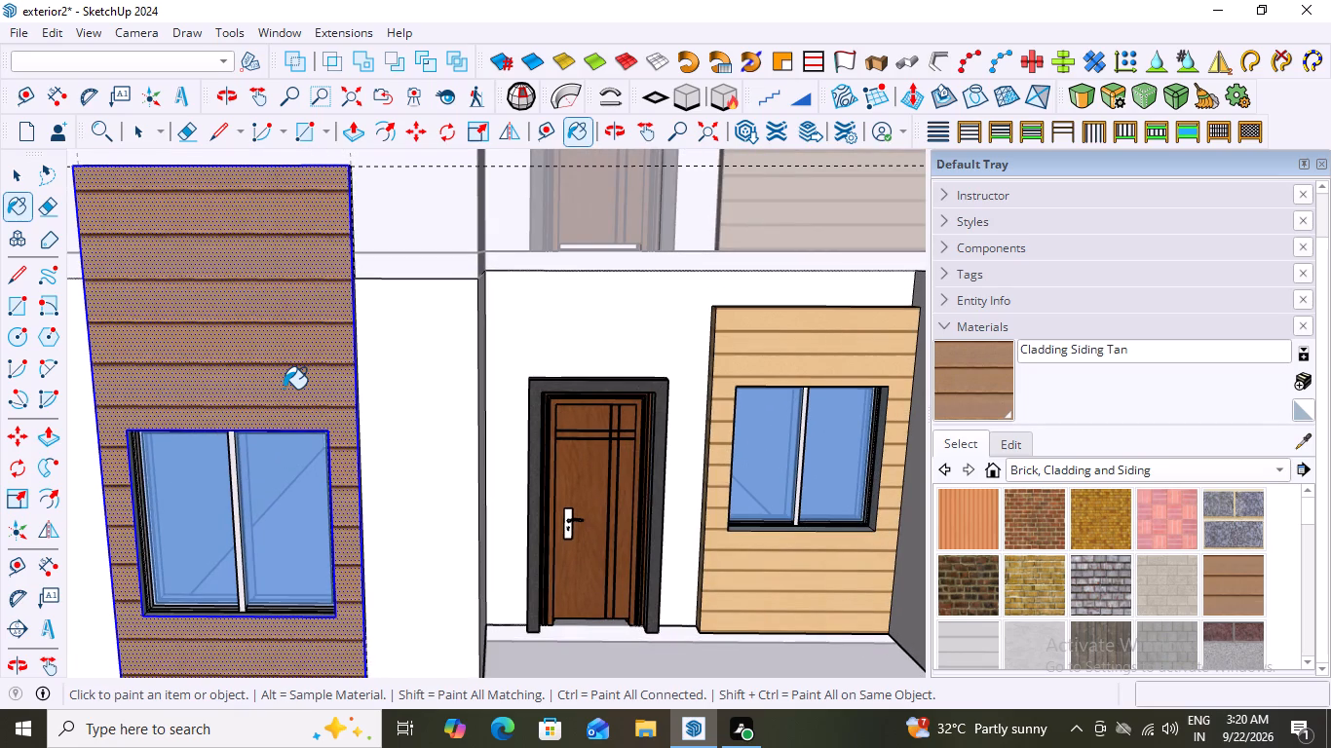
{"action": "scroll", "coordinate": [316, 347], "scroll_direction": "down", "scroll_amount": 6}
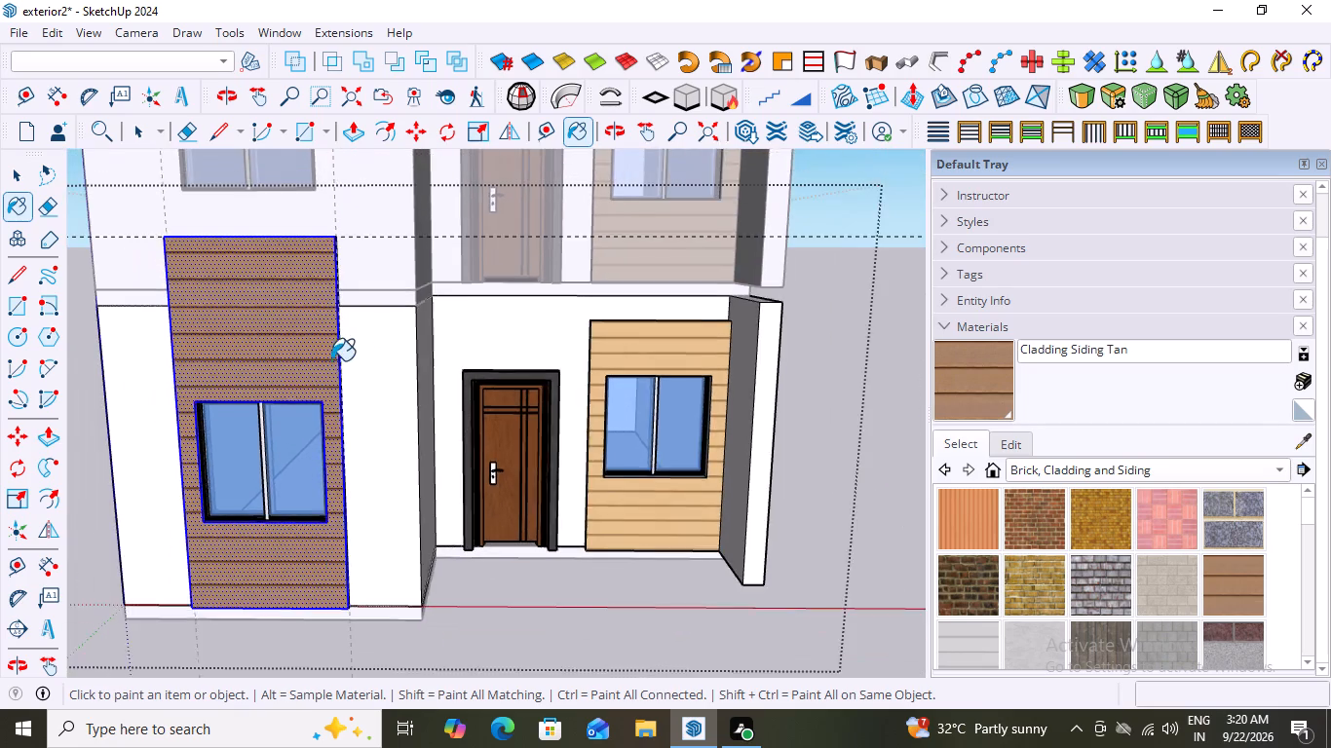
{"action": "scroll", "coordinate": [622, 303], "scroll_direction": "up", "scroll_amount": 1}
{"action": "left_click", "coordinate": [645, 352]}
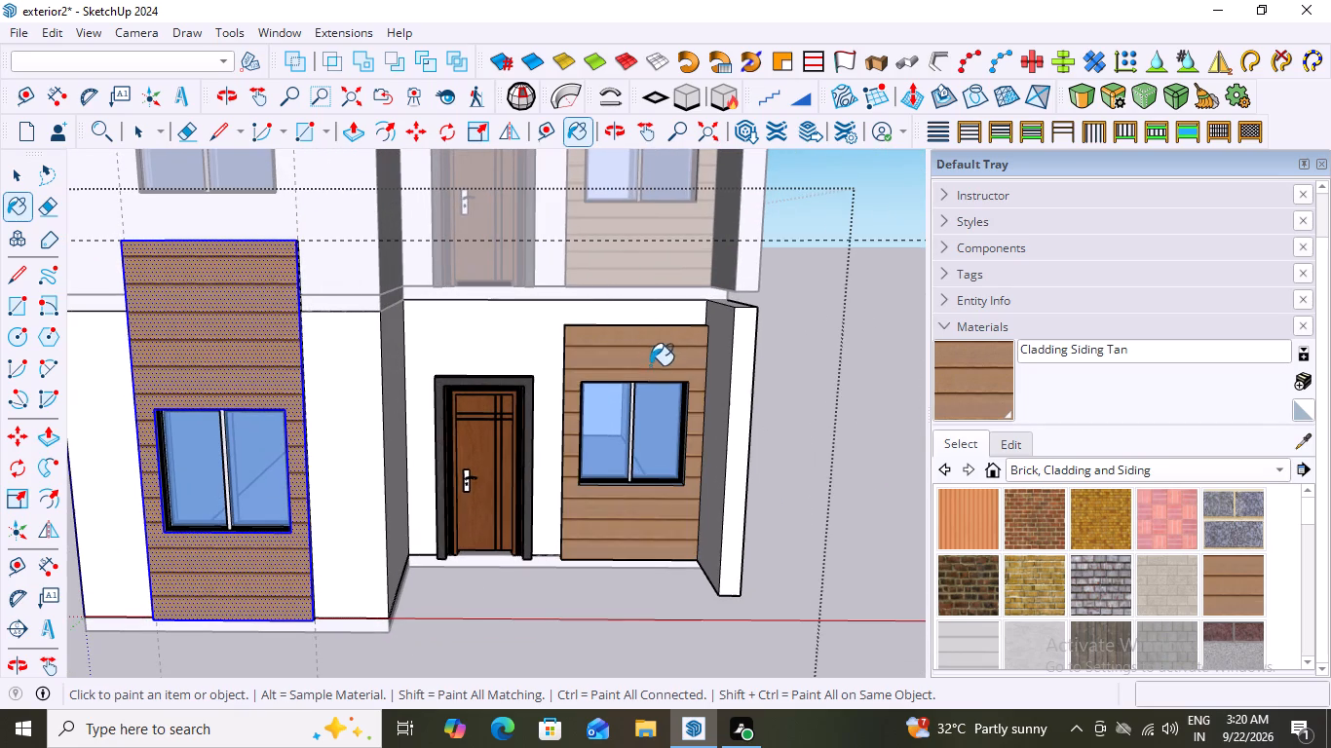
{"action": "scroll", "coordinate": [652, 367], "scroll_direction": "up", "scroll_amount": 6}
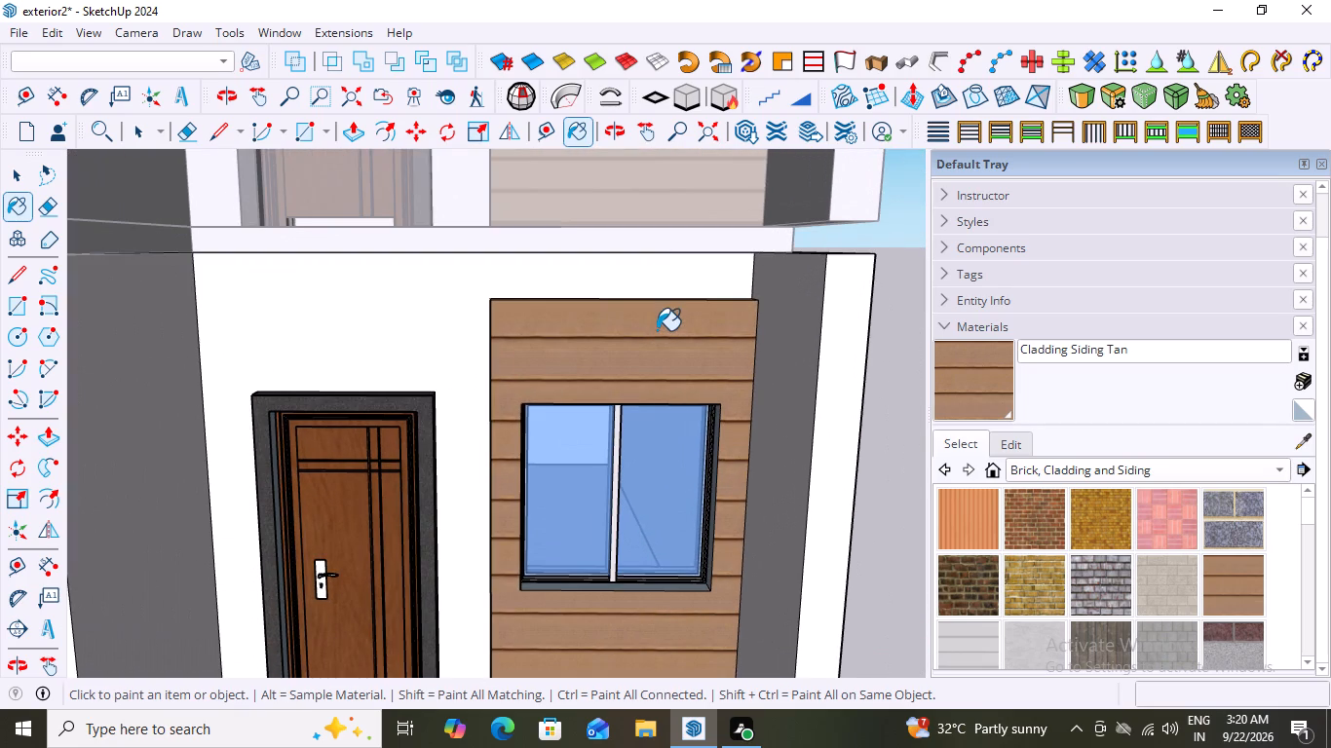
{"action": "scroll", "coordinate": [657, 330], "scroll_direction": "down", "scroll_amount": 9}
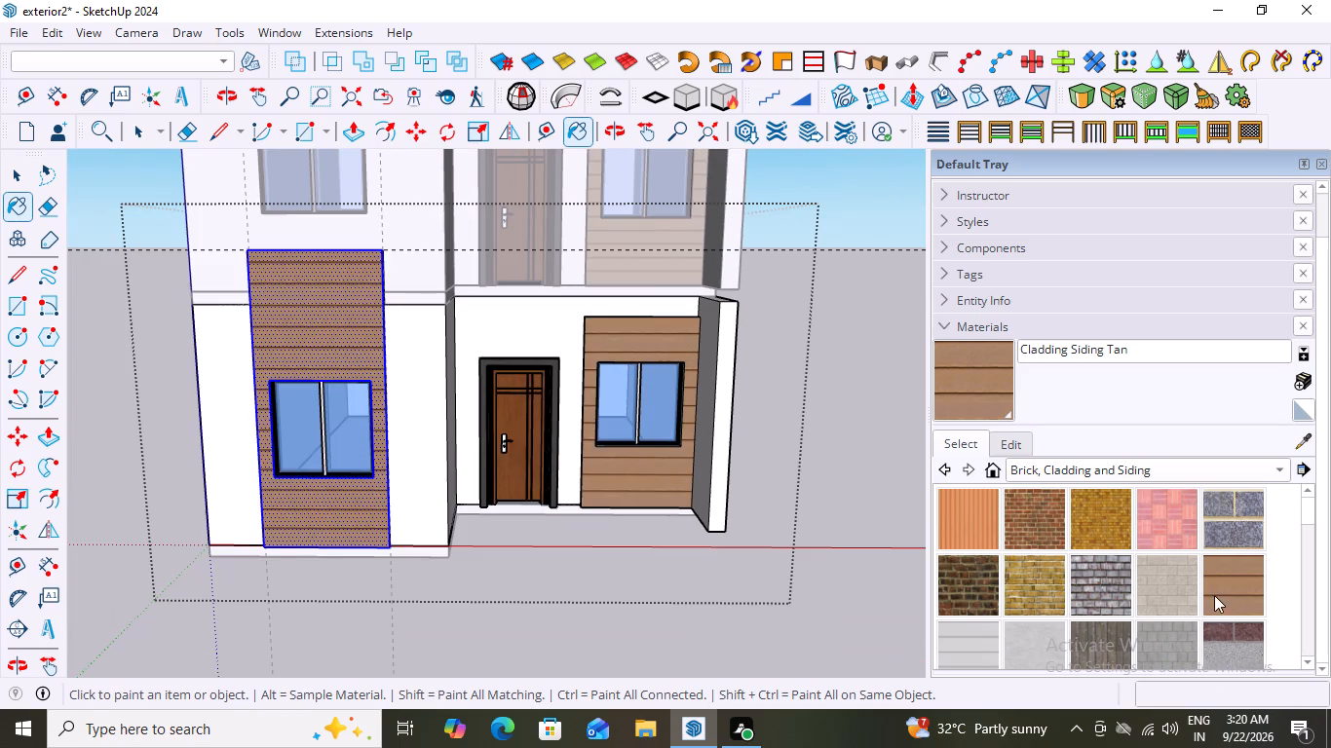
Repaint the raised window panel's front face with Modern Siding from the Brick, Cladding and Siding collection.
{"action": "scroll", "coordinate": [1216, 594], "scroll_direction": "down", "scroll_amount": 4}
{"action": "scroll", "coordinate": [951, 544], "scroll_direction": "up", "scroll_amount": 1}
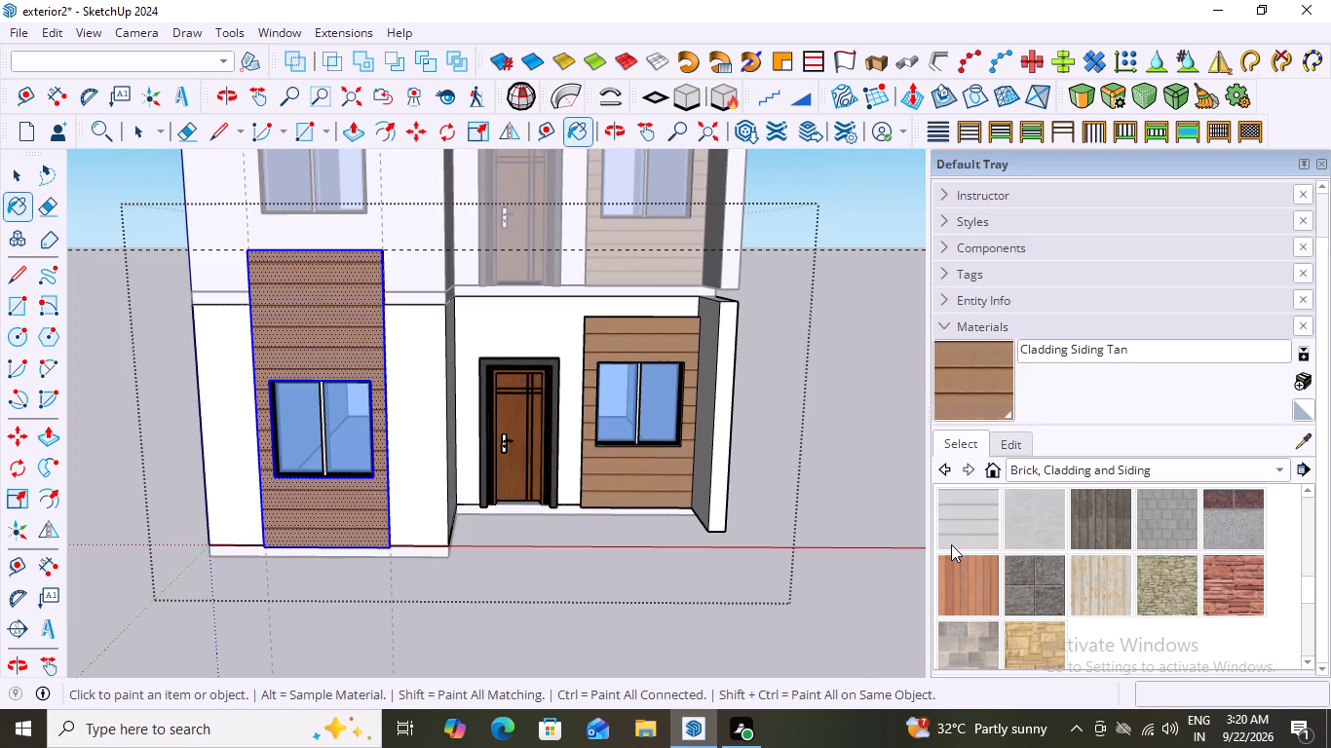
{"action": "left_click", "coordinate": [964, 588]}
{"action": "left_click", "coordinate": [356, 335]}
{"action": "scroll", "coordinate": [346, 352], "scroll_direction": "up", "scroll_amount": 3}
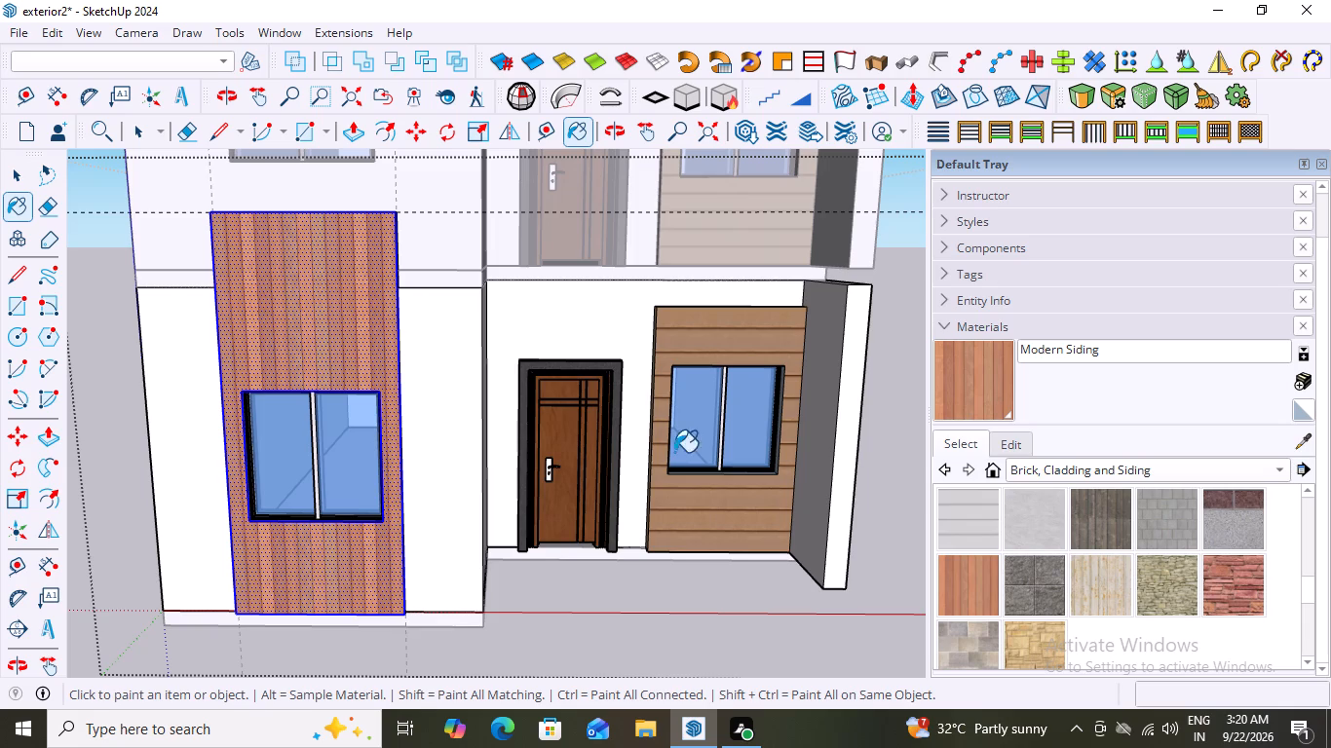
{"action": "scroll", "coordinate": [1130, 563], "scroll_direction": "down", "scroll_amount": 1}
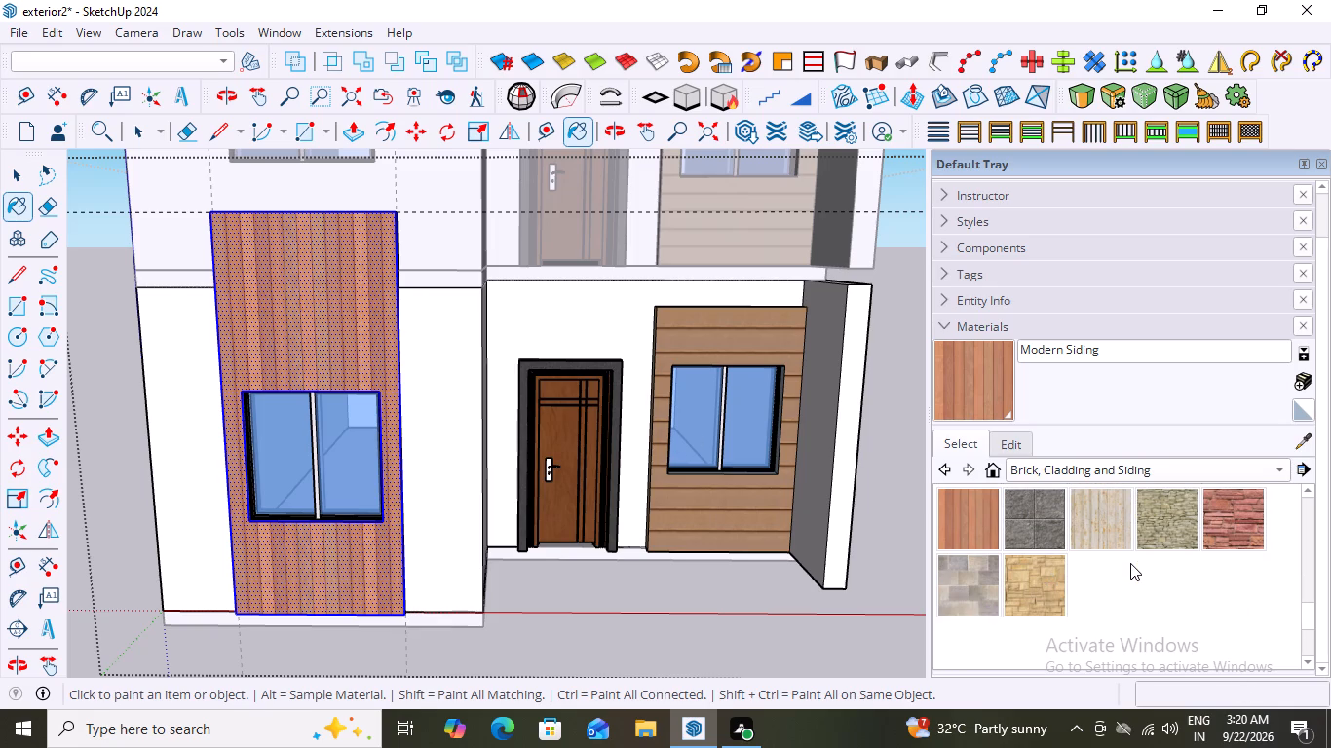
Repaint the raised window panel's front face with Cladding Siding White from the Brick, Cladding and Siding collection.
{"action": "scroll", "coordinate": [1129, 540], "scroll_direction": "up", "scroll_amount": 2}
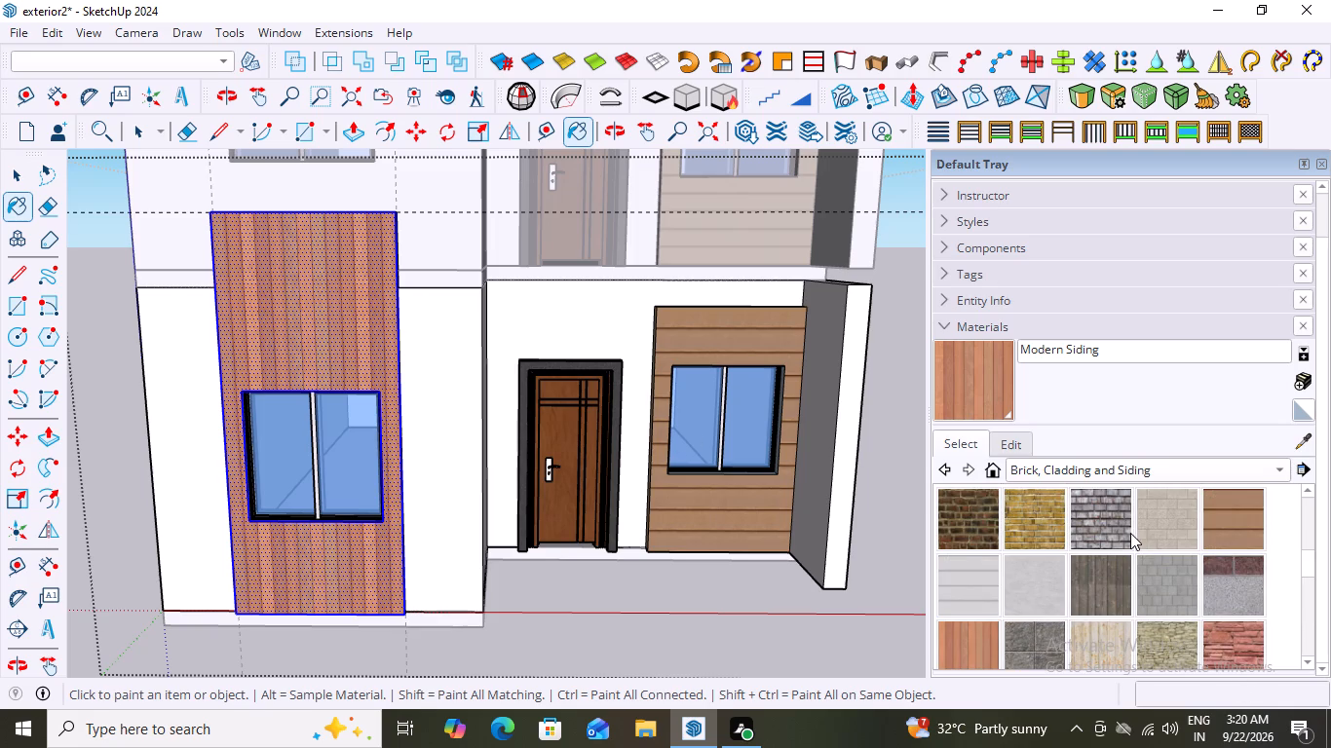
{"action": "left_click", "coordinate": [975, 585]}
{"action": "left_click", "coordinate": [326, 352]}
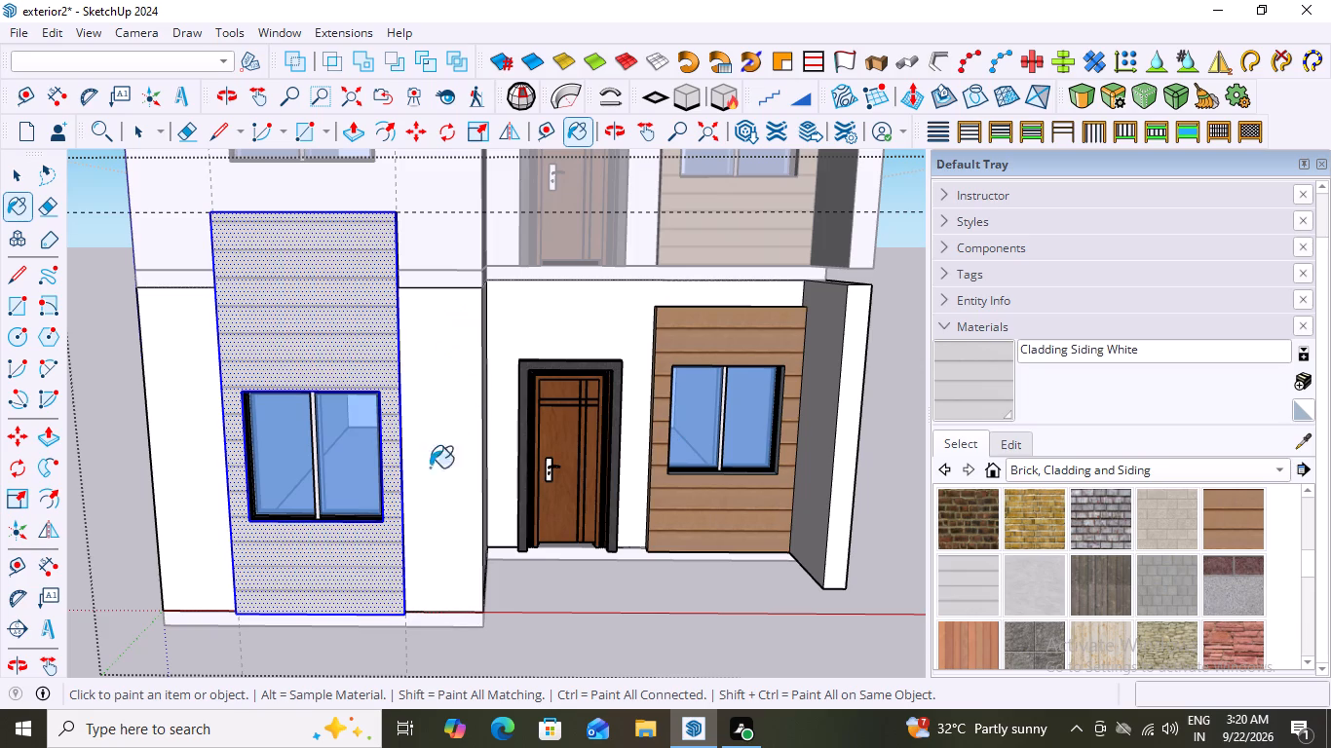
Paint the ground-floor wall strips on both sides of the raised window panel with Cladding Siding White.
{"action": "scroll", "coordinate": [930, 644], "scroll_direction": "up", "scroll_amount": 1}
{"action": "left_click", "coordinate": [981, 592]}
{"action": "left_click", "coordinate": [432, 385]}
{"action": "scroll", "coordinate": [454, 442], "scroll_direction": "up", "scroll_amount": 1}
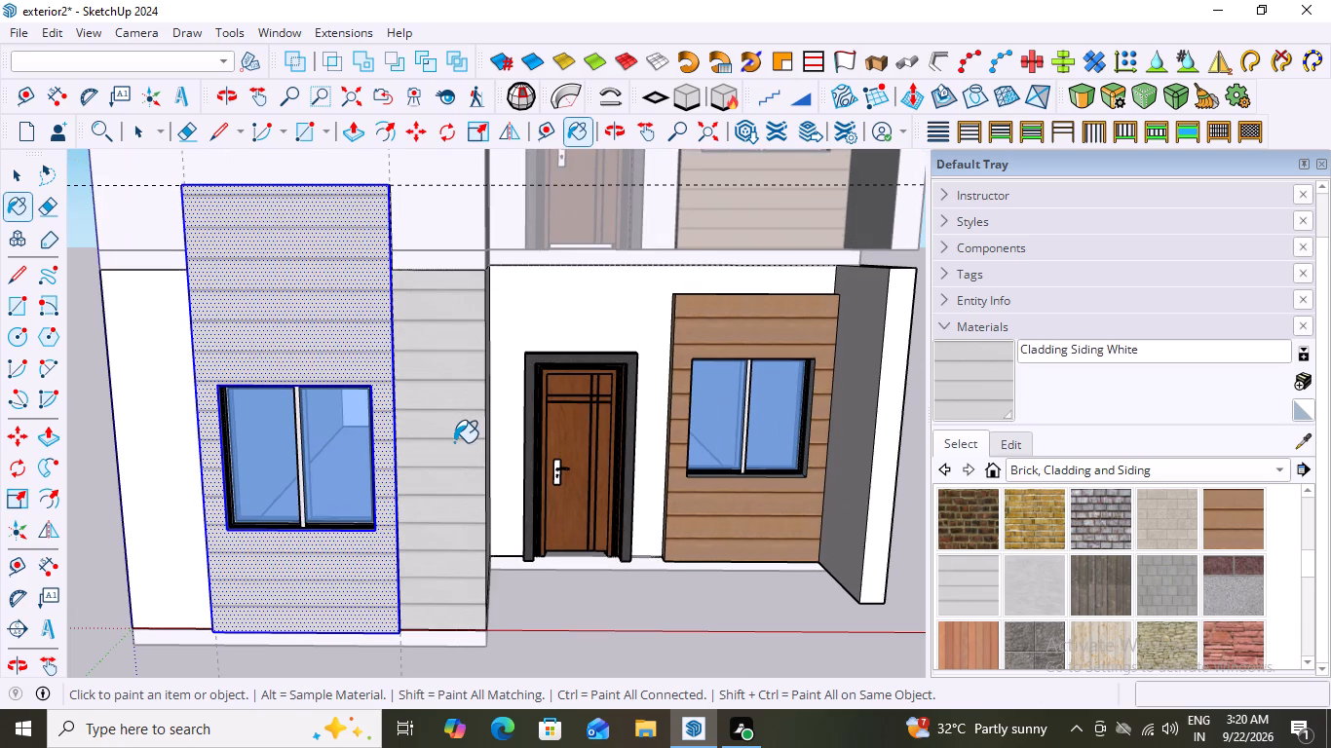
{"action": "left_click", "coordinate": [150, 349]}
{"action": "scroll", "coordinate": [353, 456], "scroll_direction": "up", "scroll_amount": 1}
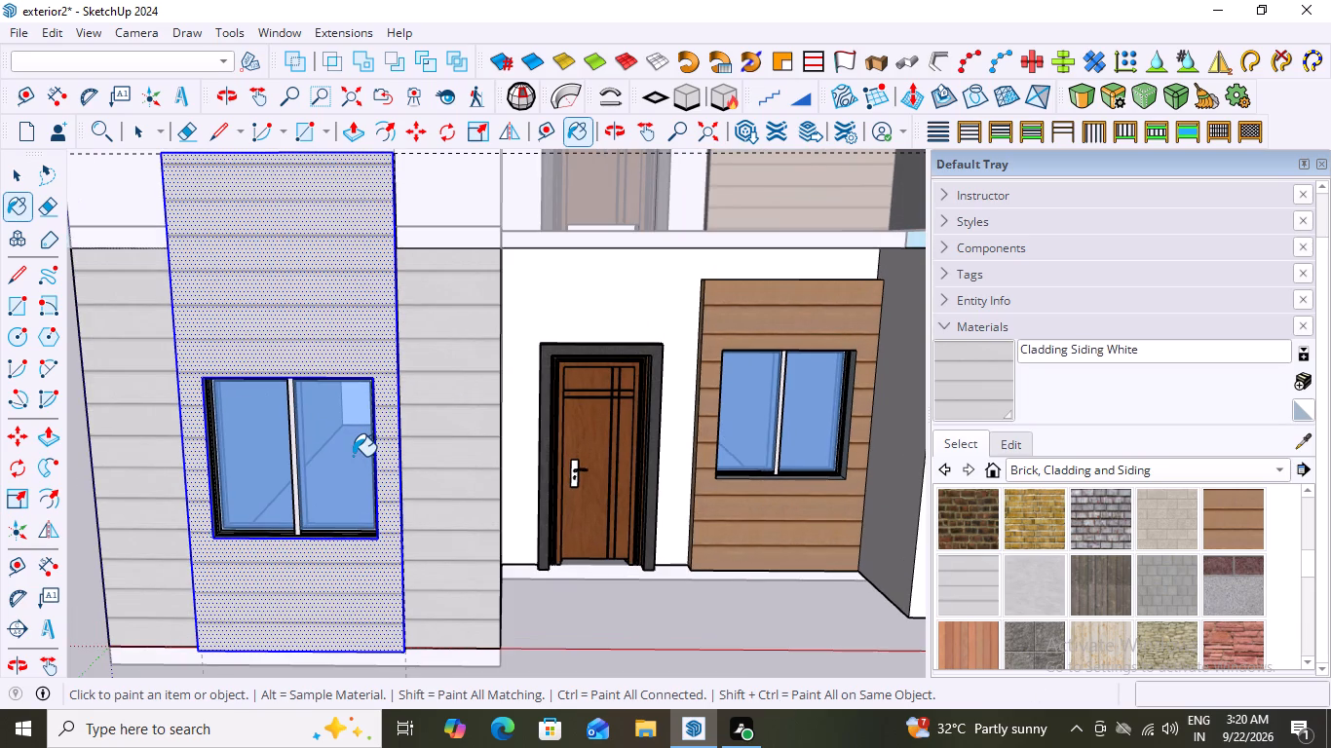
{"action": "scroll", "coordinate": [349, 459], "scroll_direction": "down", "scroll_amount": 2}
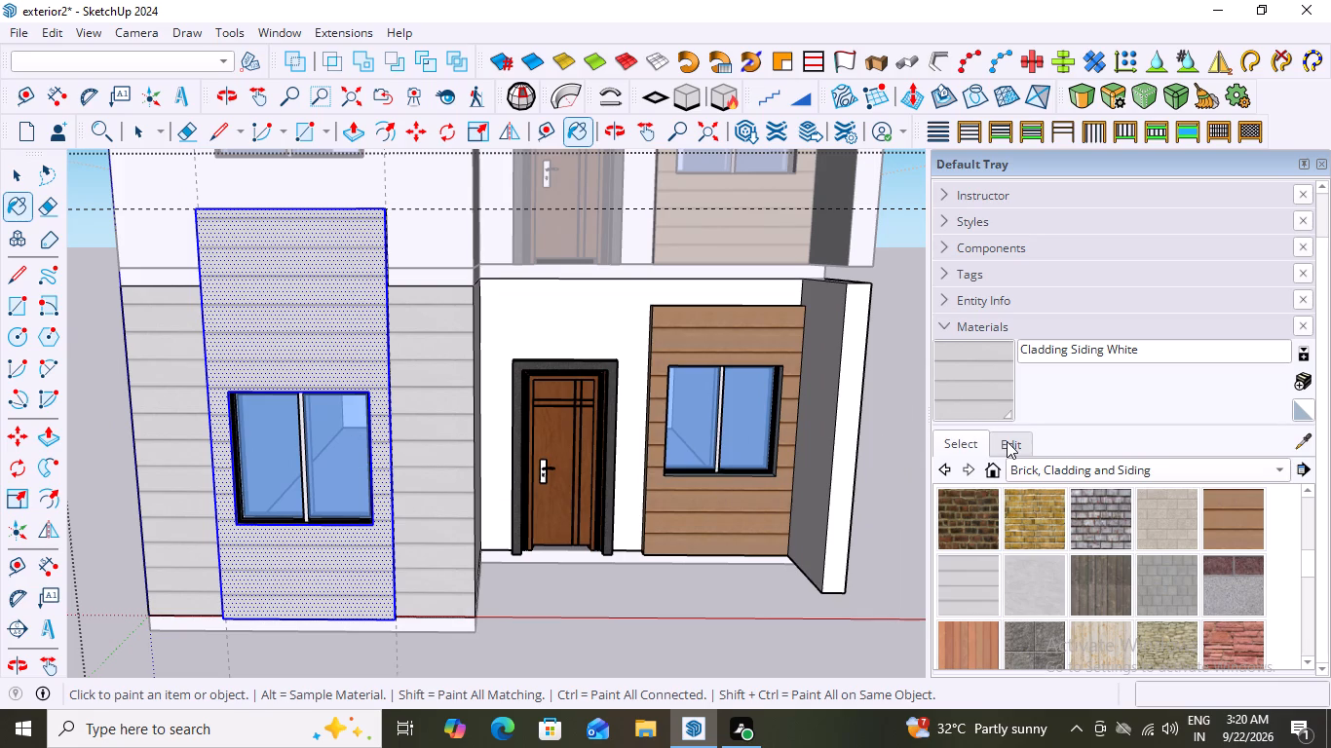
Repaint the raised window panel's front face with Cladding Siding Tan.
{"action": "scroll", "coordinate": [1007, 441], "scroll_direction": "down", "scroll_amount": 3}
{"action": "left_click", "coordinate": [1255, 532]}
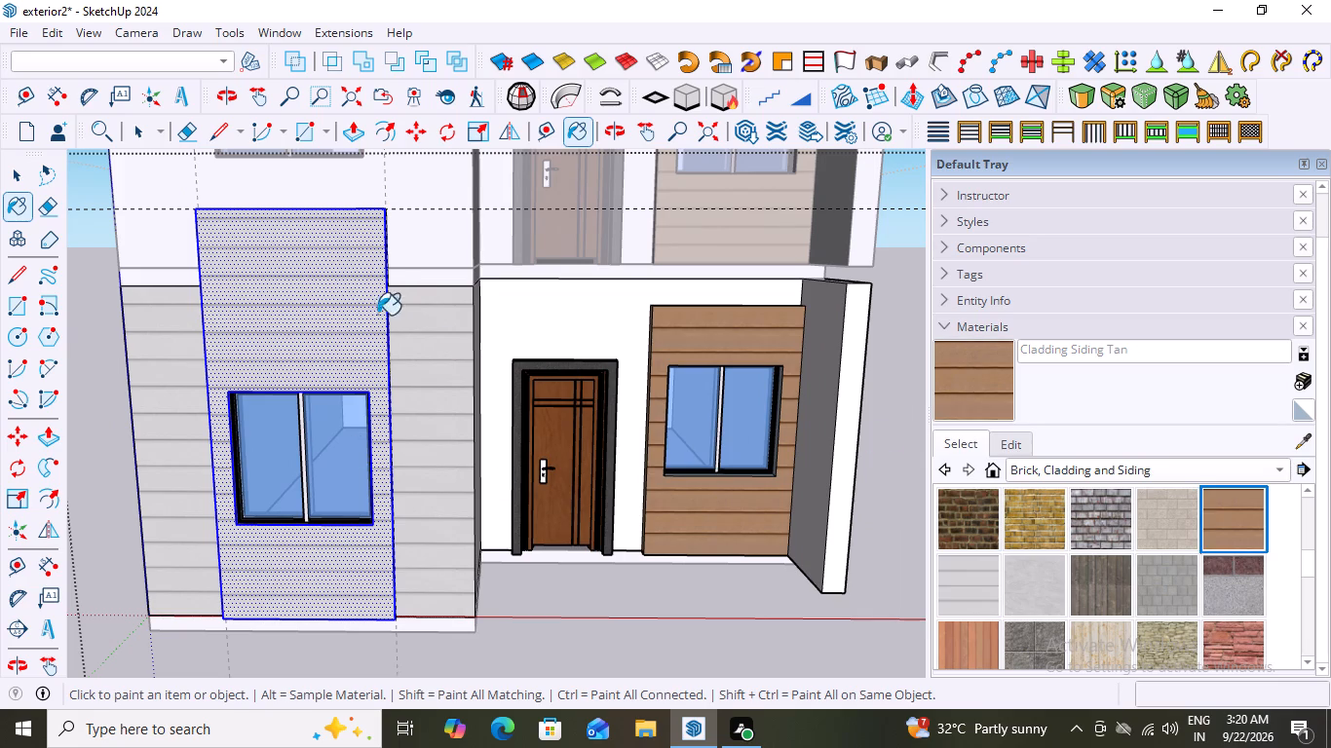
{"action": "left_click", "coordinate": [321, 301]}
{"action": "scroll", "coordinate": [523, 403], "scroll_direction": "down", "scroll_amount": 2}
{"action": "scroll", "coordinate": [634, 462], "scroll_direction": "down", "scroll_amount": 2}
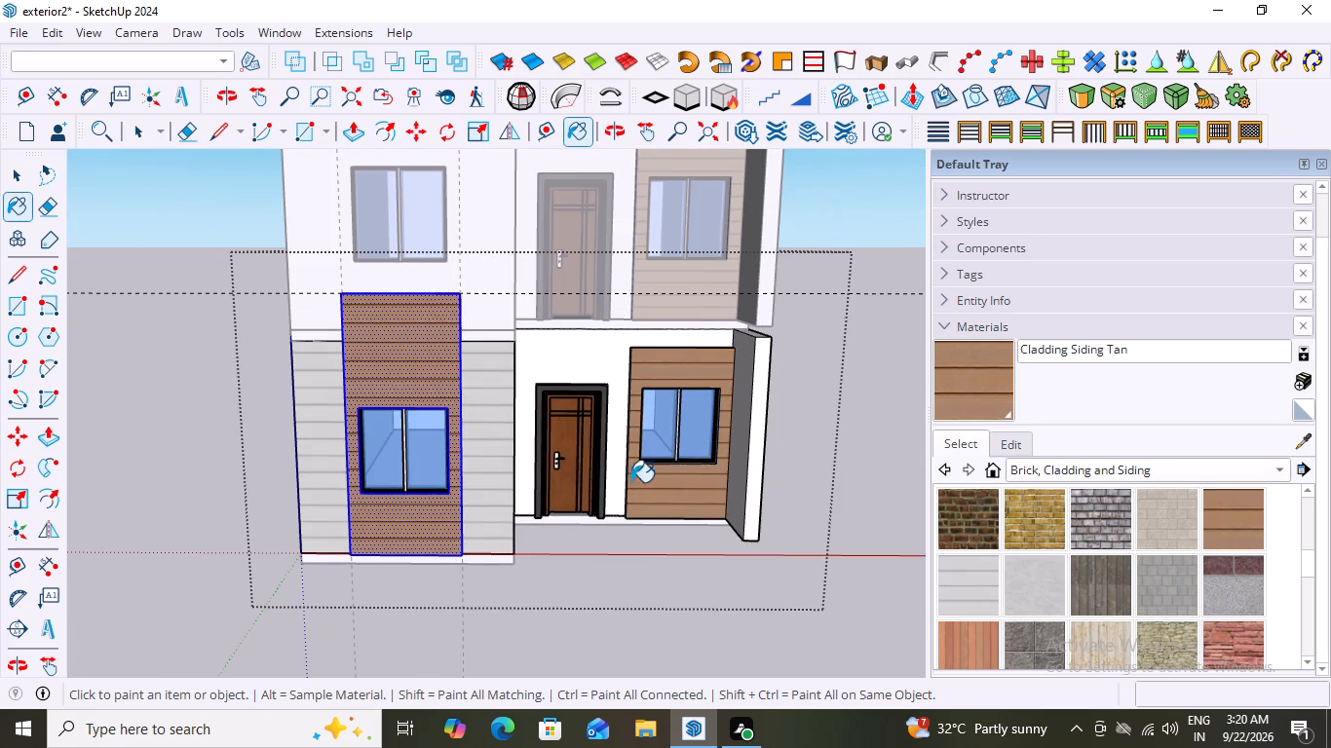
Paint the recessed ground-floor wall around the entrance door with Cladding Siding White.
{"action": "scroll", "coordinate": [1095, 468], "scroll_direction": "down", "scroll_amount": 6}
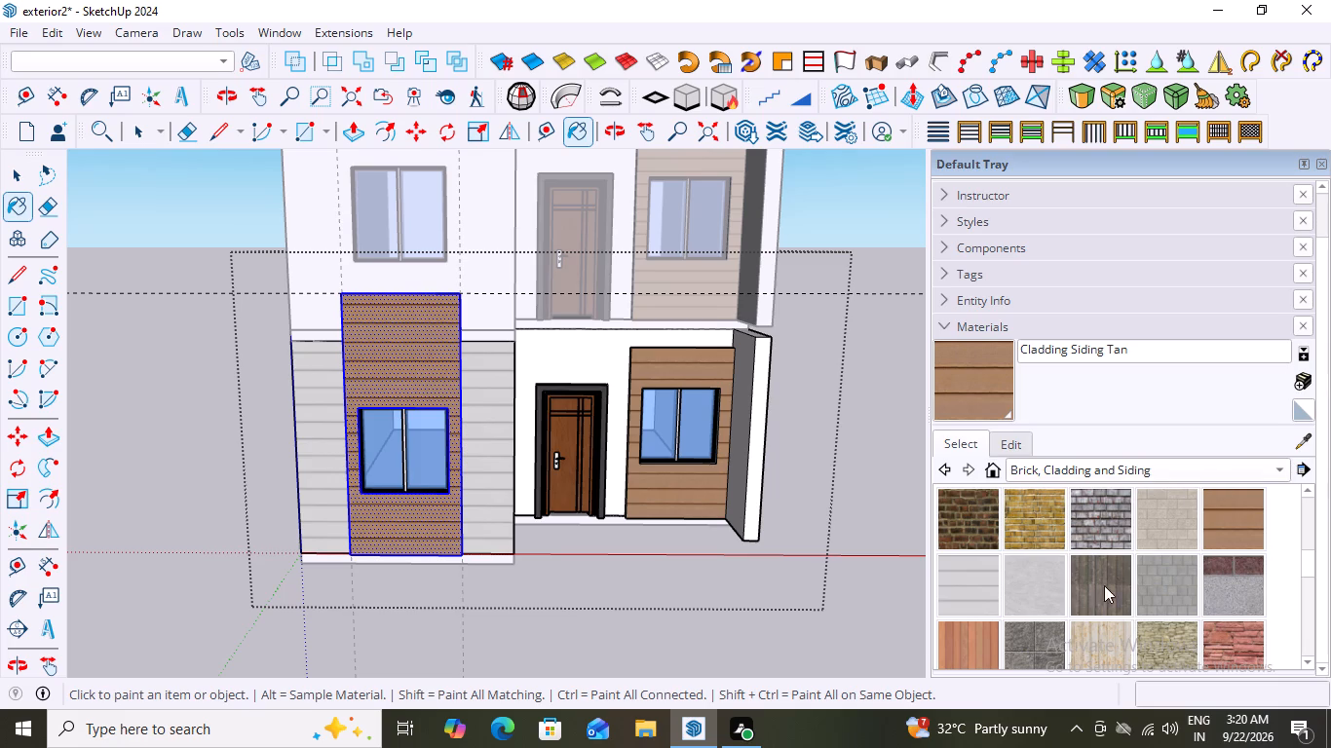
{"action": "scroll", "coordinate": [1092, 598], "scroll_direction": "up", "scroll_amount": 1}
{"action": "left_click", "coordinate": [970, 653]}
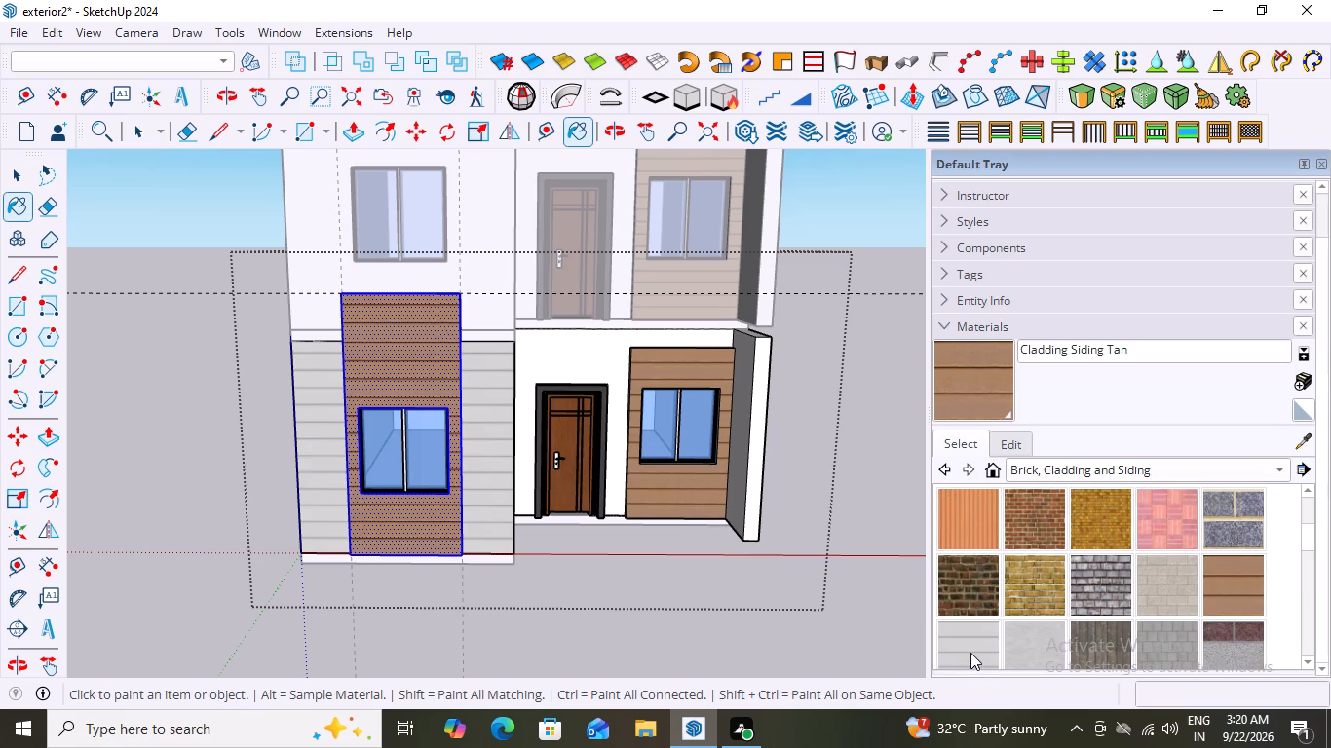
{"action": "left_click", "coordinate": [548, 344]}
{"action": "scroll", "coordinate": [570, 348], "scroll_direction": "up", "scroll_amount": 4}
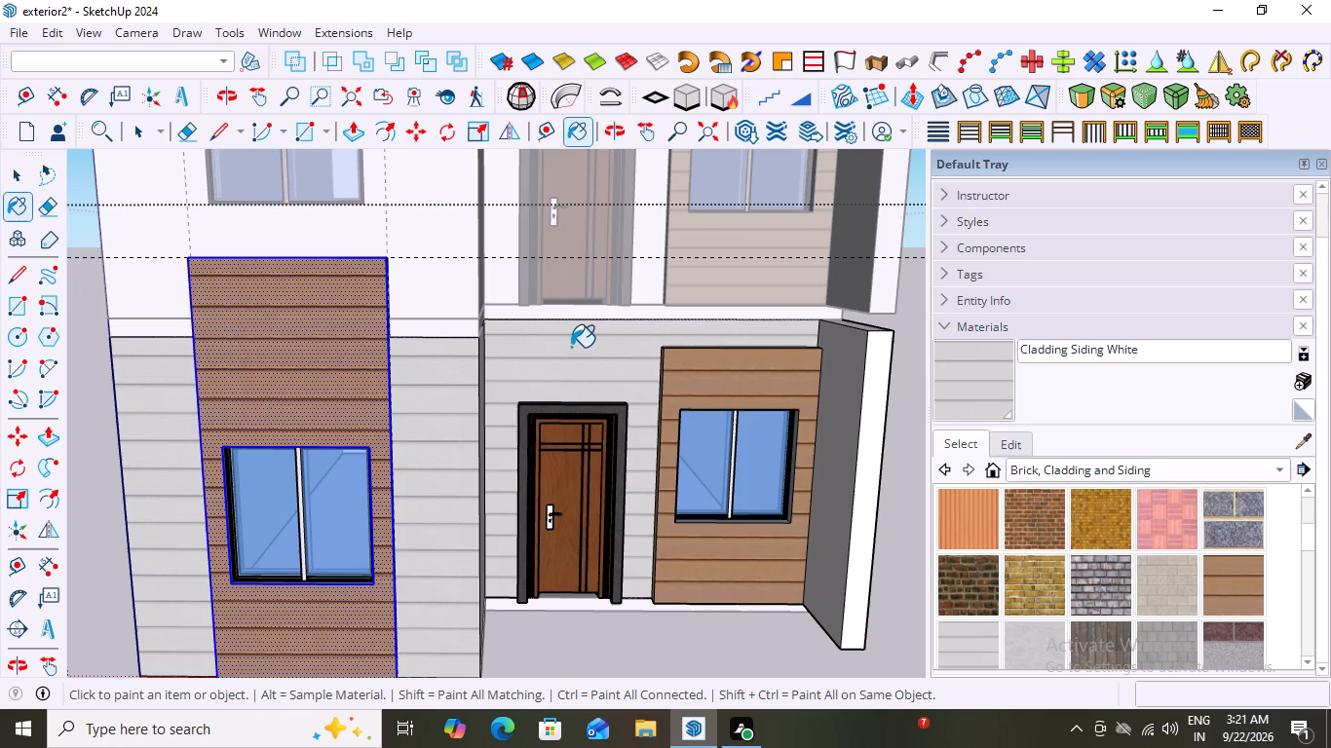
{"action": "scroll", "coordinate": [588, 257], "scroll_direction": "down", "scroll_amount": 6}
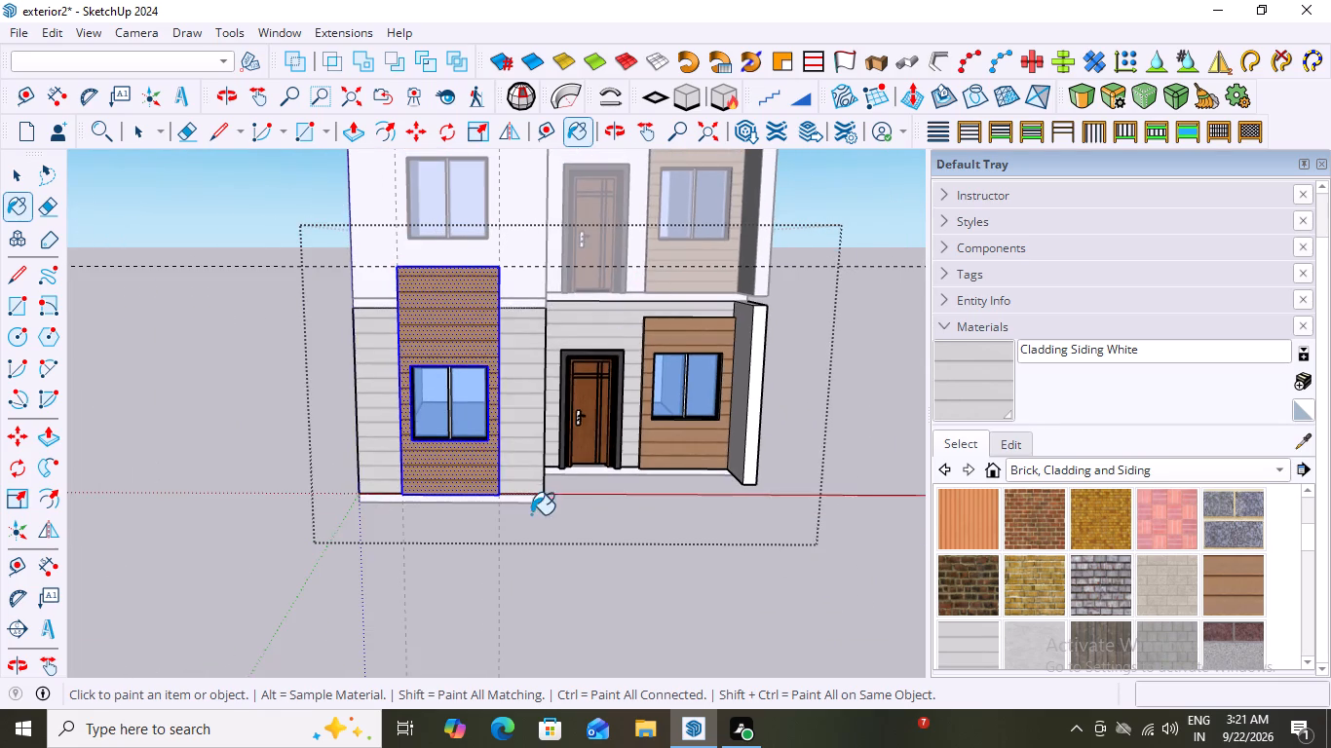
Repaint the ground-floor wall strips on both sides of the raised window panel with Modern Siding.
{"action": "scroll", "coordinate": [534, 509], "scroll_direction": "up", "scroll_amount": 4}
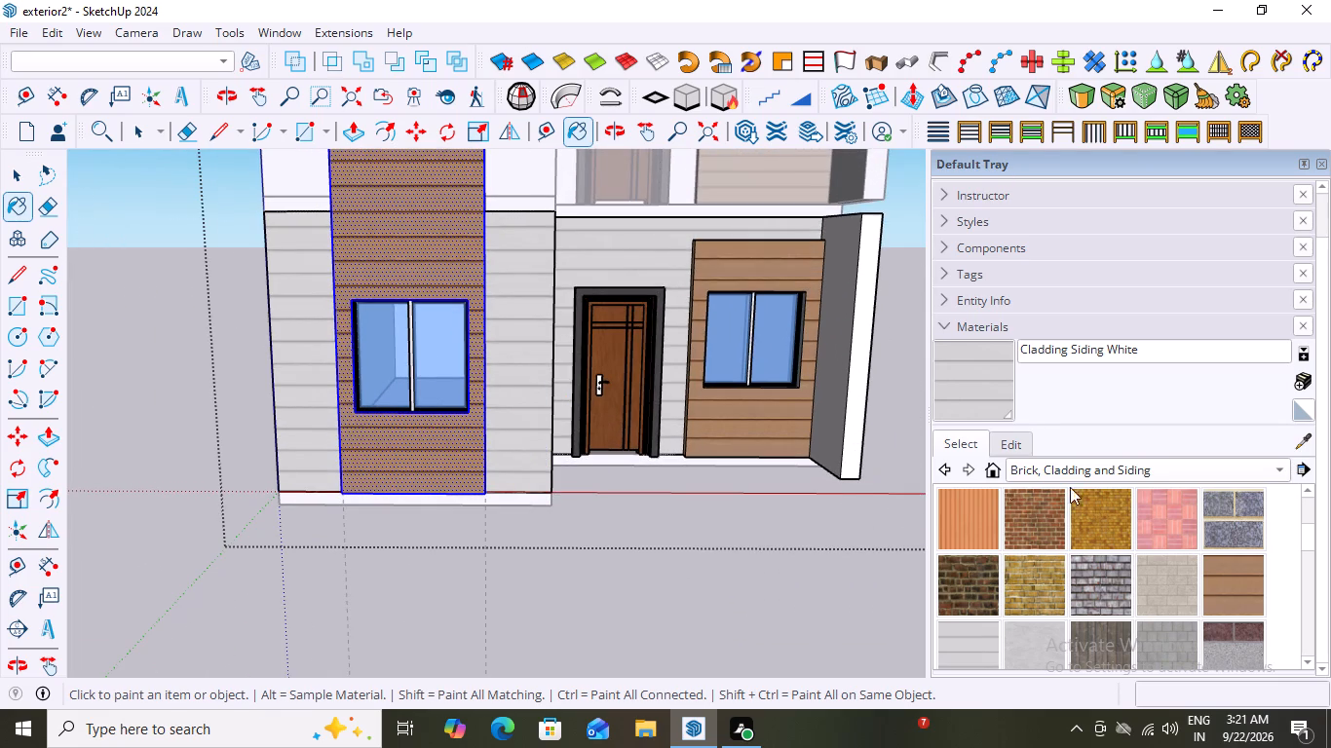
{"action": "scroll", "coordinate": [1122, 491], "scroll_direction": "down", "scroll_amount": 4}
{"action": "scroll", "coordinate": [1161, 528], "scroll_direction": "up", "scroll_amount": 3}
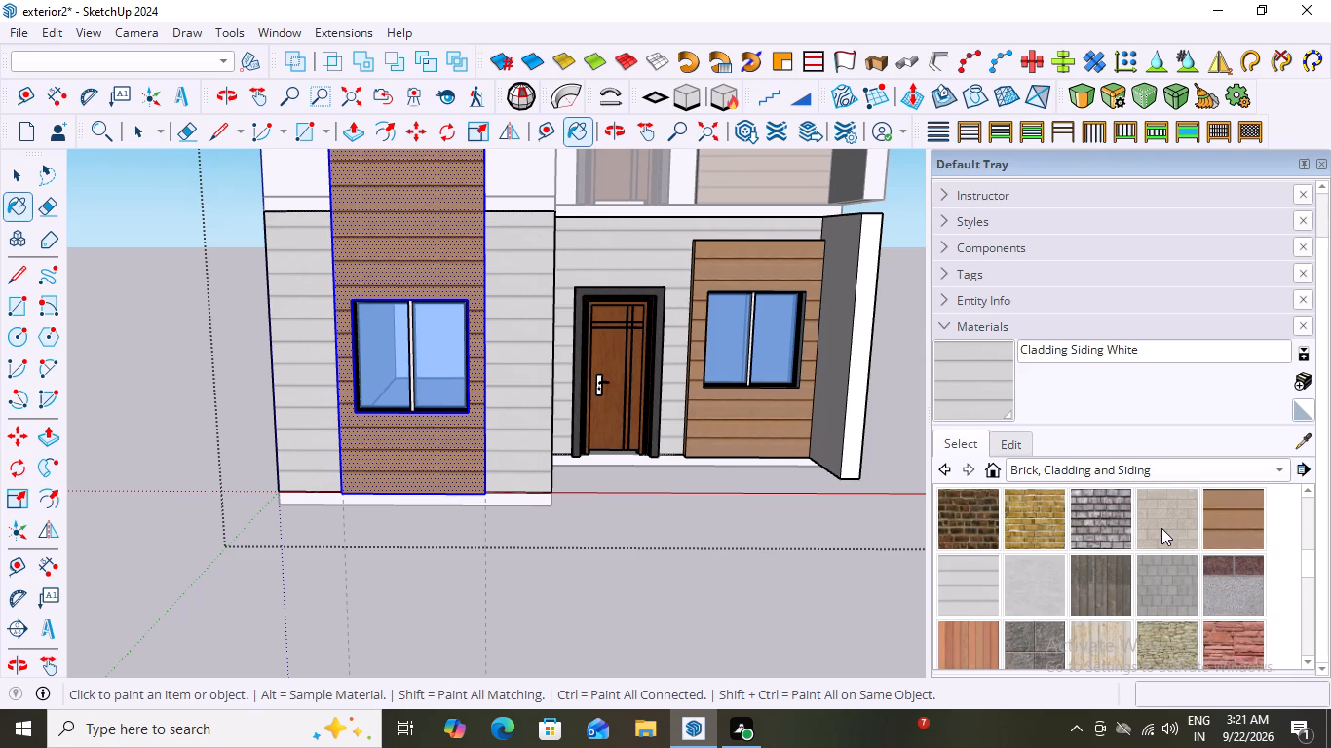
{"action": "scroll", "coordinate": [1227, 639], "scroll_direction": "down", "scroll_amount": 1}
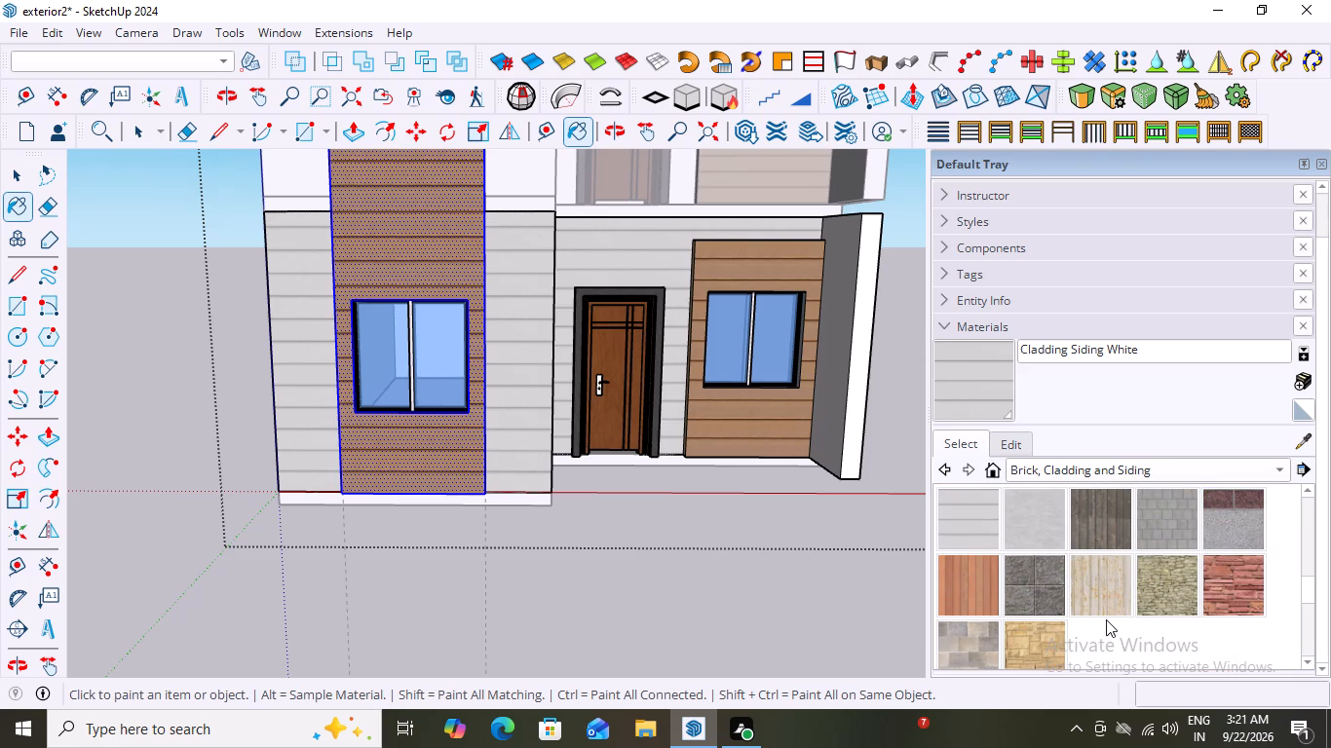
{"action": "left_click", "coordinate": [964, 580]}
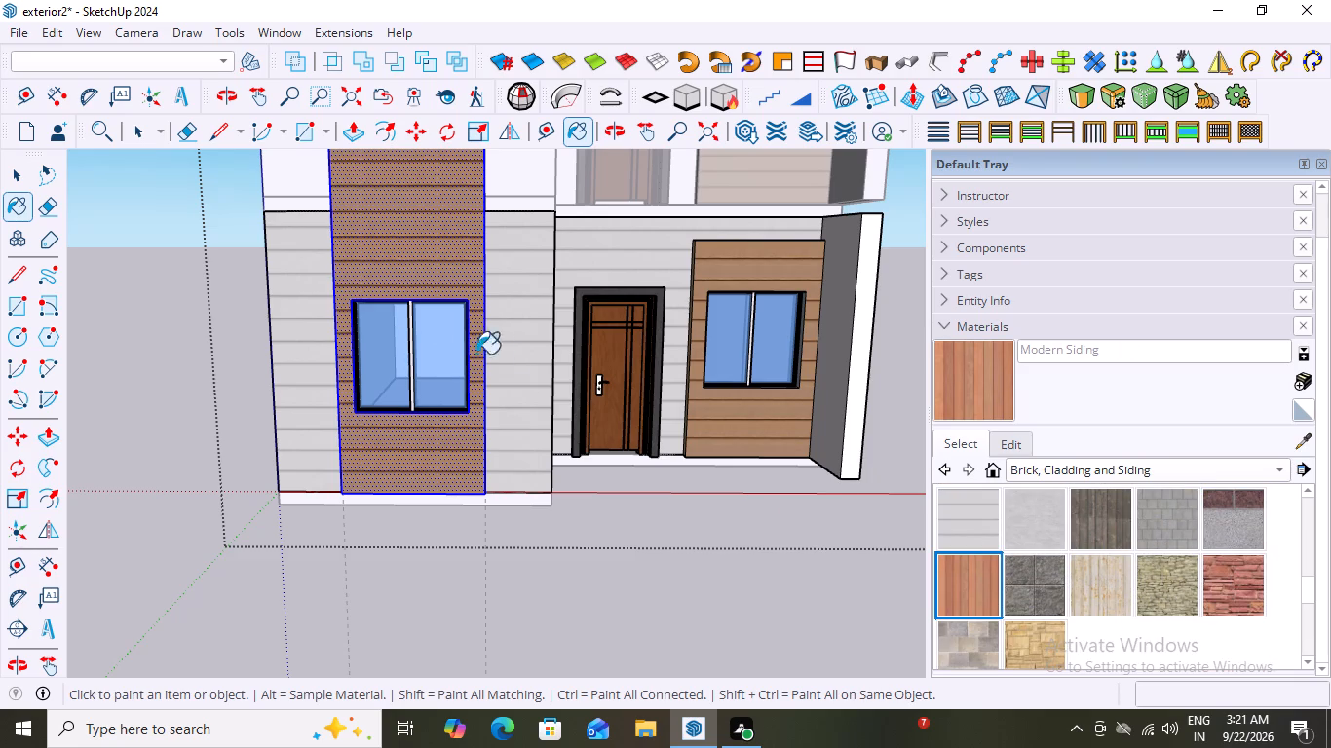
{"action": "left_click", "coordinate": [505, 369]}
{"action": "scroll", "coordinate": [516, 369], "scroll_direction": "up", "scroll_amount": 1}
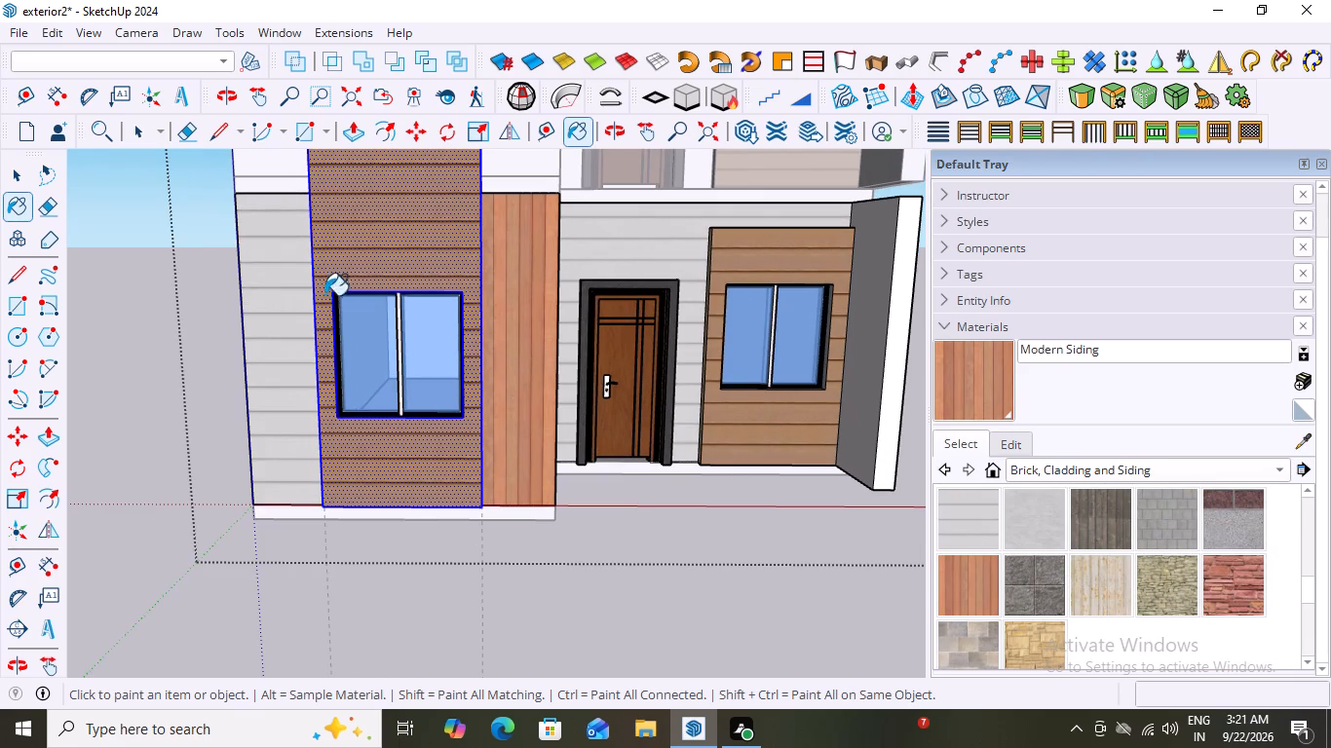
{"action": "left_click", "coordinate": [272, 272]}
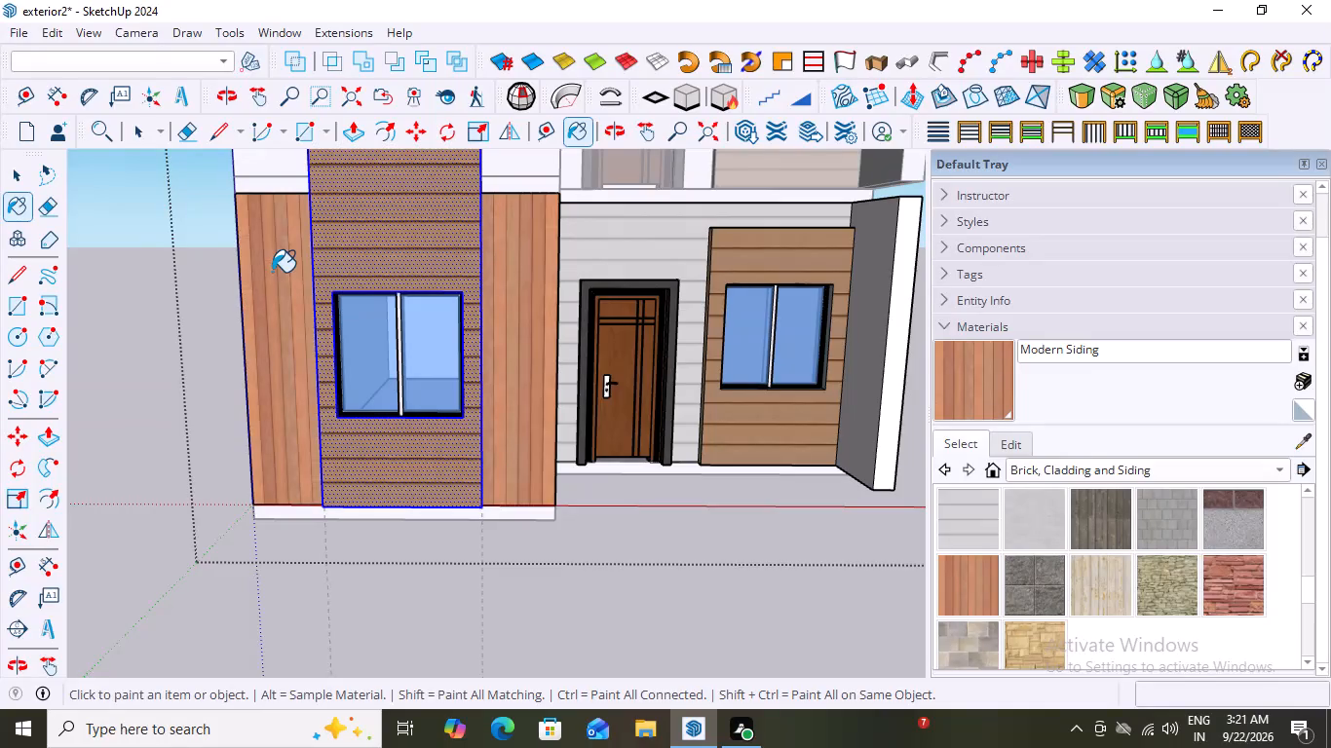
Paint both wall strips beside the raised window panel with Cladding Siding White again.
{"action": "left_click", "coordinate": [986, 525]}
{"action": "left_click", "coordinate": [526, 271]}
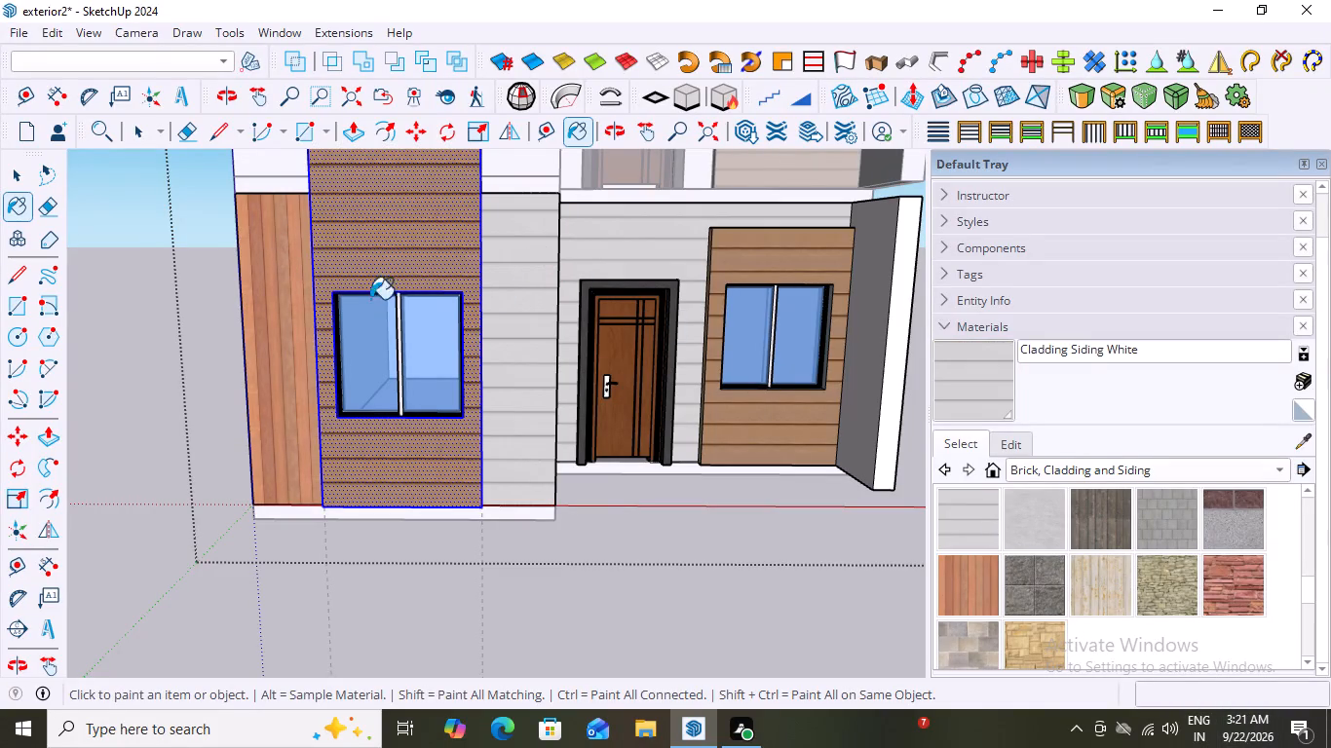
{"action": "left_click", "coordinate": [263, 253]}
{"action": "scroll", "coordinate": [389, 333], "scroll_direction": "up", "scroll_amount": 3}
{"action": "scroll", "coordinate": [391, 333], "scroll_direction": "down", "scroll_amount": 4}
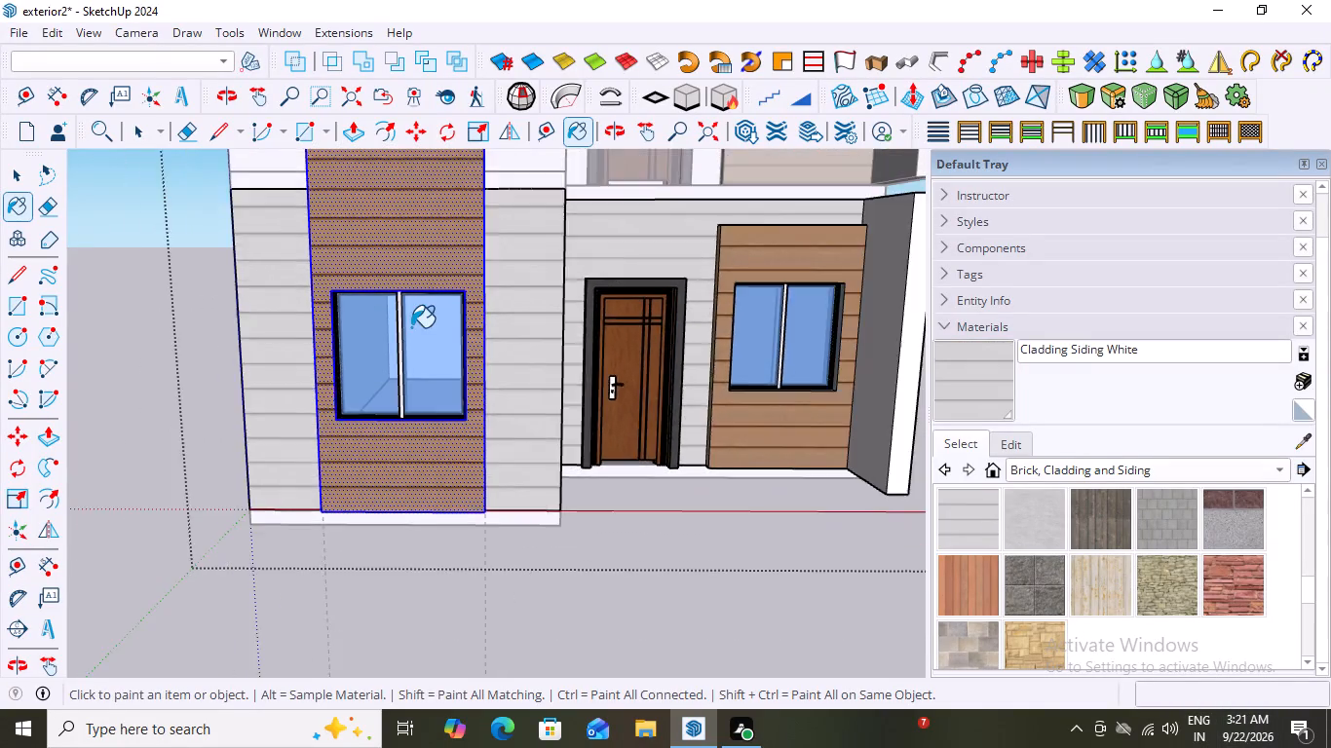
{"action": "scroll", "coordinate": [411, 327], "scroll_direction": "down", "scroll_amount": 3}
{"action": "scroll", "coordinate": [1279, 598], "scroll_direction": "down", "scroll_amount": 4}
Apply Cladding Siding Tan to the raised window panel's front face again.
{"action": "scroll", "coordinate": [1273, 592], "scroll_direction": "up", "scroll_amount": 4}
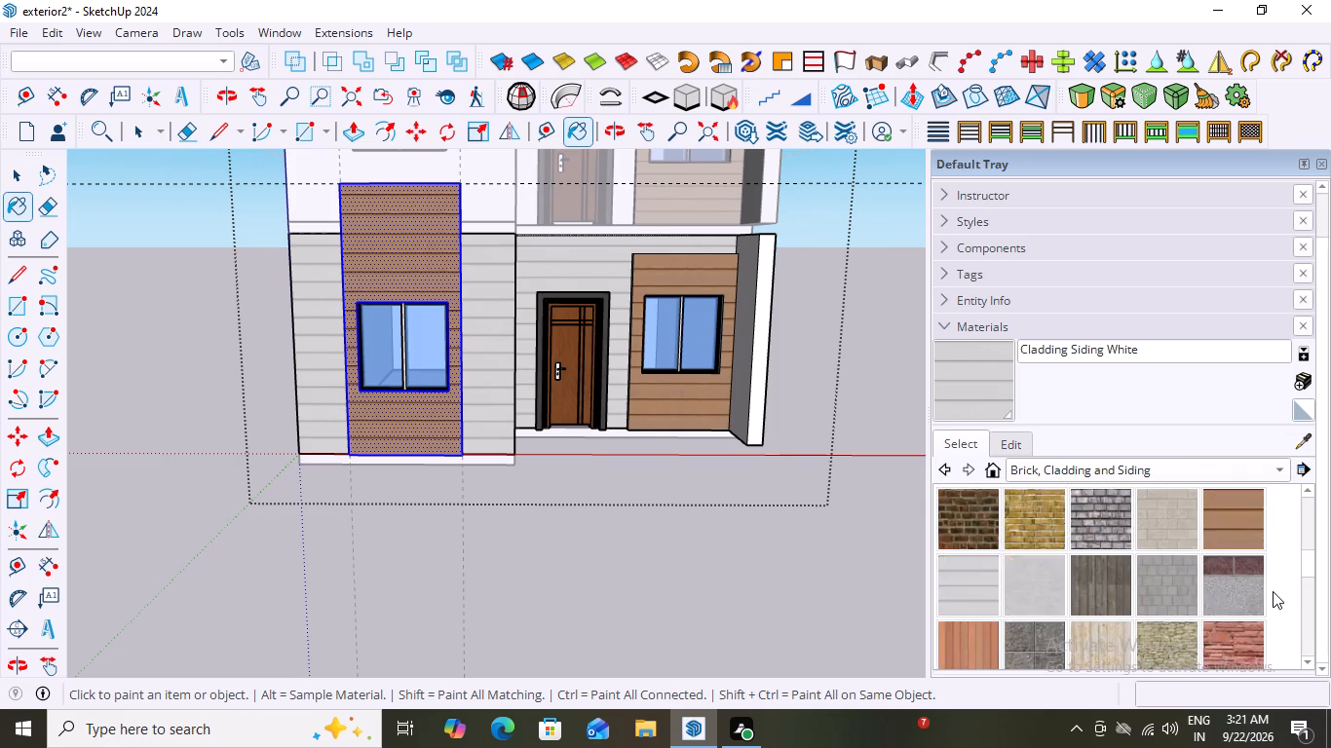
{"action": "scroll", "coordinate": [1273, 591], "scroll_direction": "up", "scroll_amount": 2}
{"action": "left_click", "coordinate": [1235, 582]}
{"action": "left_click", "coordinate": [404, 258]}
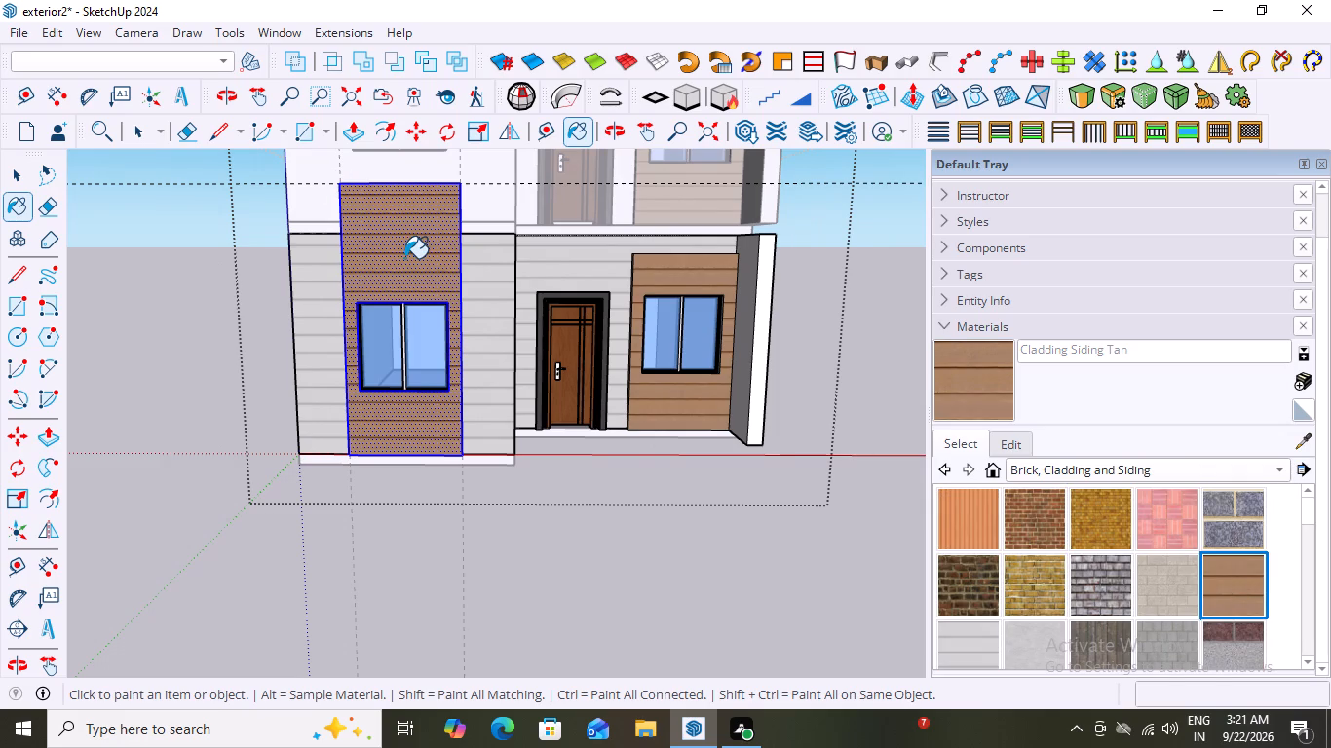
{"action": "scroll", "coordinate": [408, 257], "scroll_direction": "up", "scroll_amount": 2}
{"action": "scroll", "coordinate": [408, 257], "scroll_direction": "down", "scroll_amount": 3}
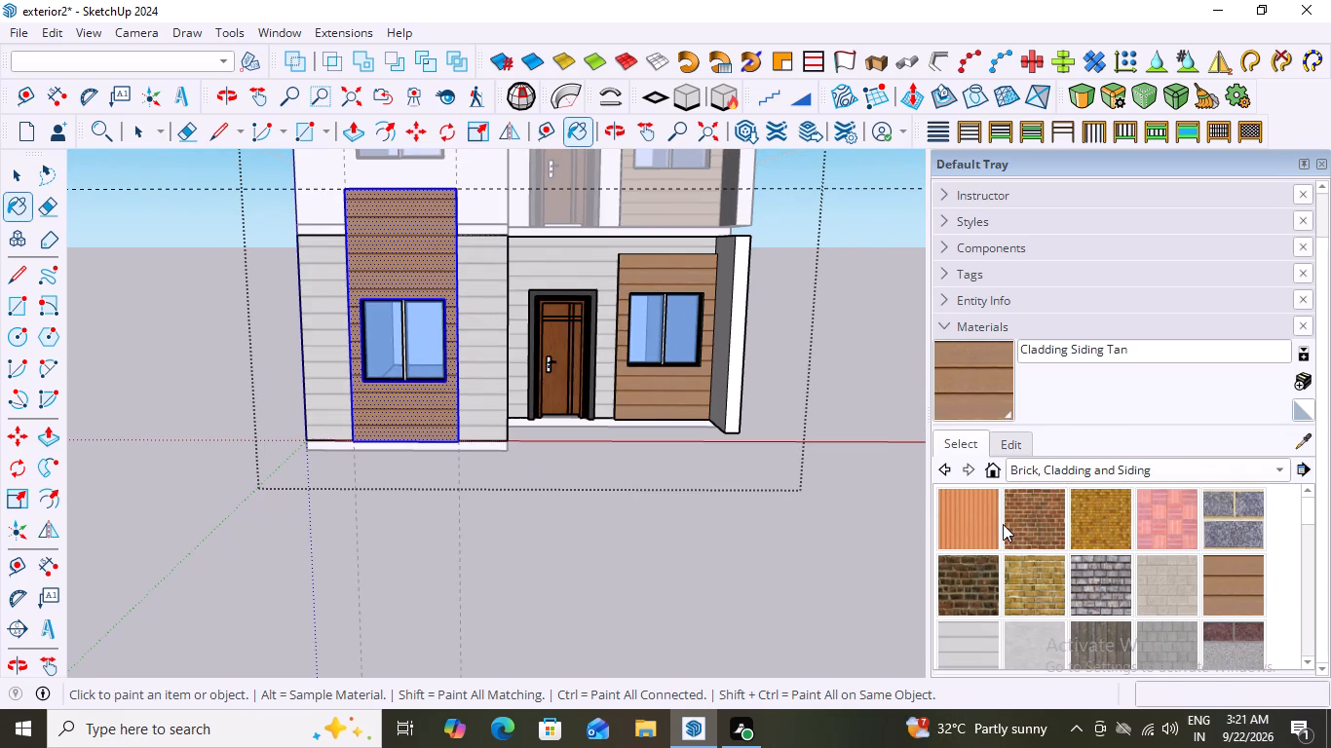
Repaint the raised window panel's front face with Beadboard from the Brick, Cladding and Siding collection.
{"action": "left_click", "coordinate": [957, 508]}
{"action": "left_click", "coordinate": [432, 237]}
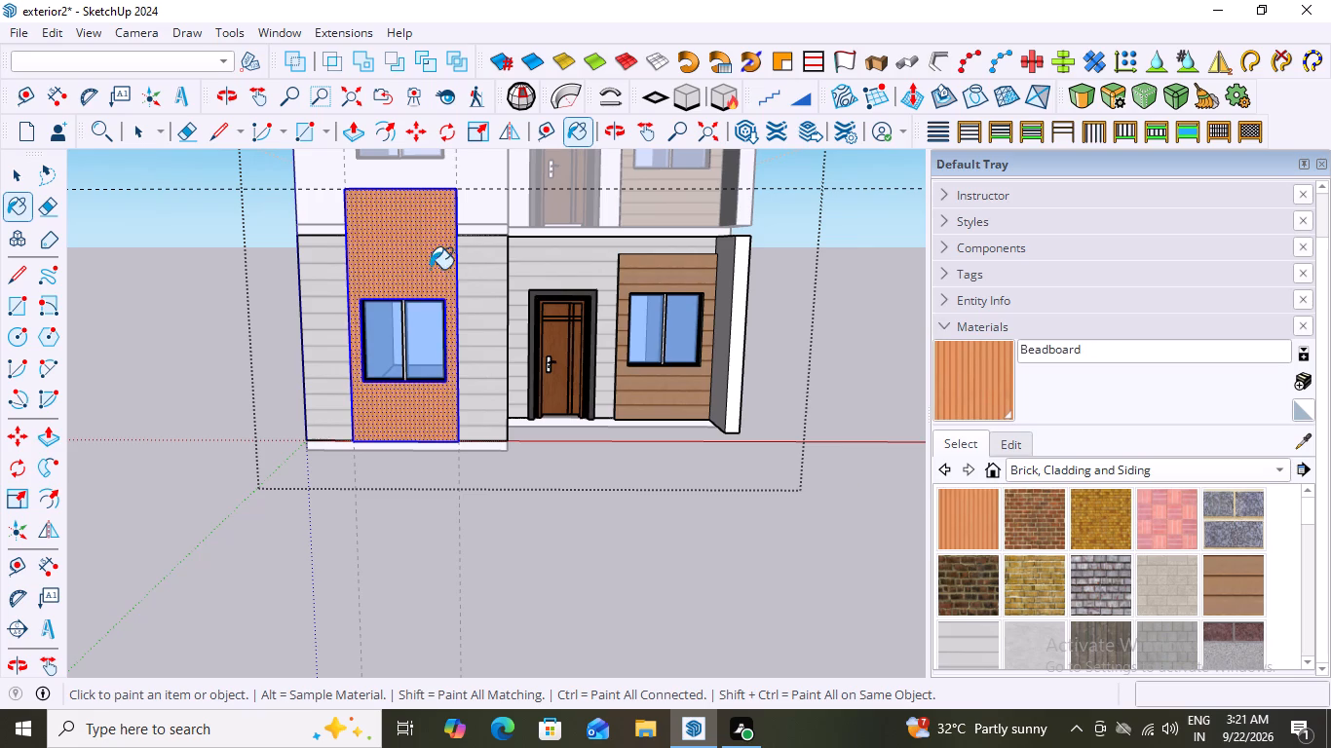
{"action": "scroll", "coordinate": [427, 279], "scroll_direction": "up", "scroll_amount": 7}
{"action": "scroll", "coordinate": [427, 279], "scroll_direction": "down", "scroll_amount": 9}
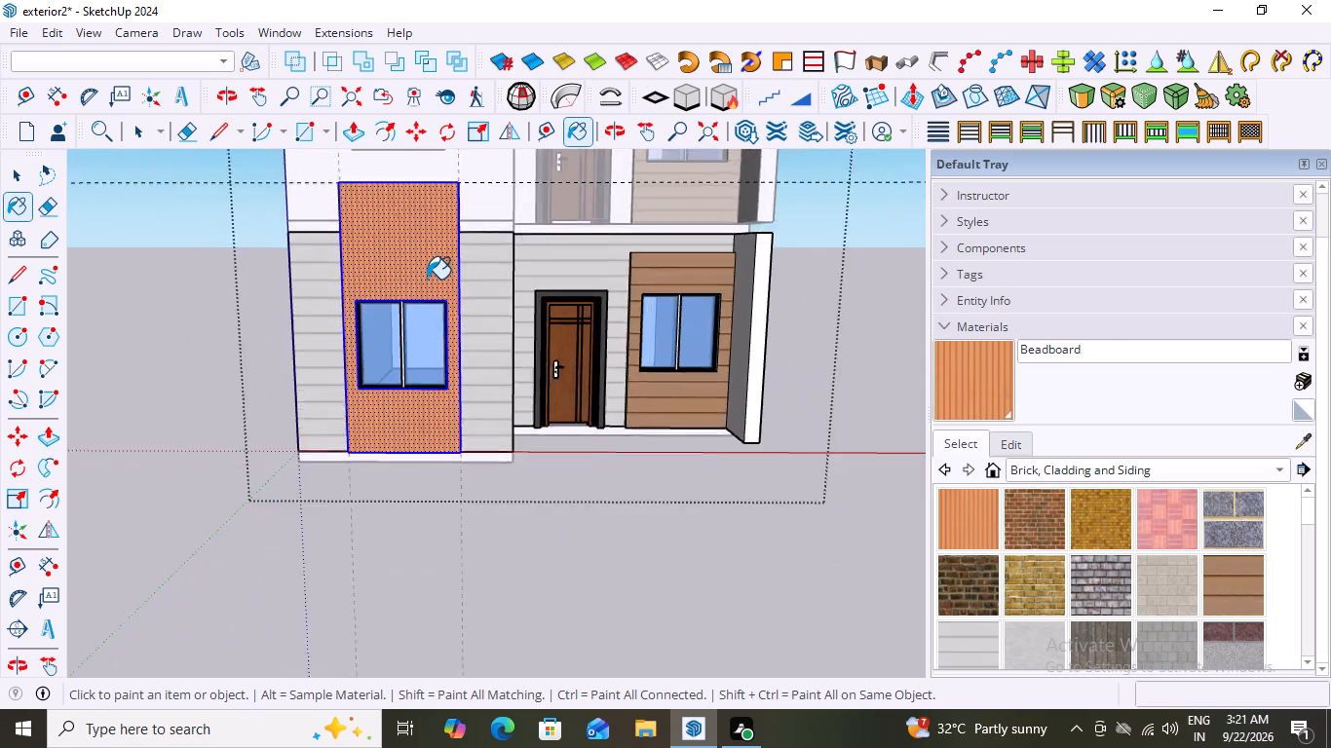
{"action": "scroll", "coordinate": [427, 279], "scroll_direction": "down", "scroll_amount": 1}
Paint the raised window panel's front face with Wallpaper Stripe from the Carpet, Fabrics, Leathers, Textiles and Wallpaper collection.
{"action": "left_click", "coordinate": [1276, 467]}
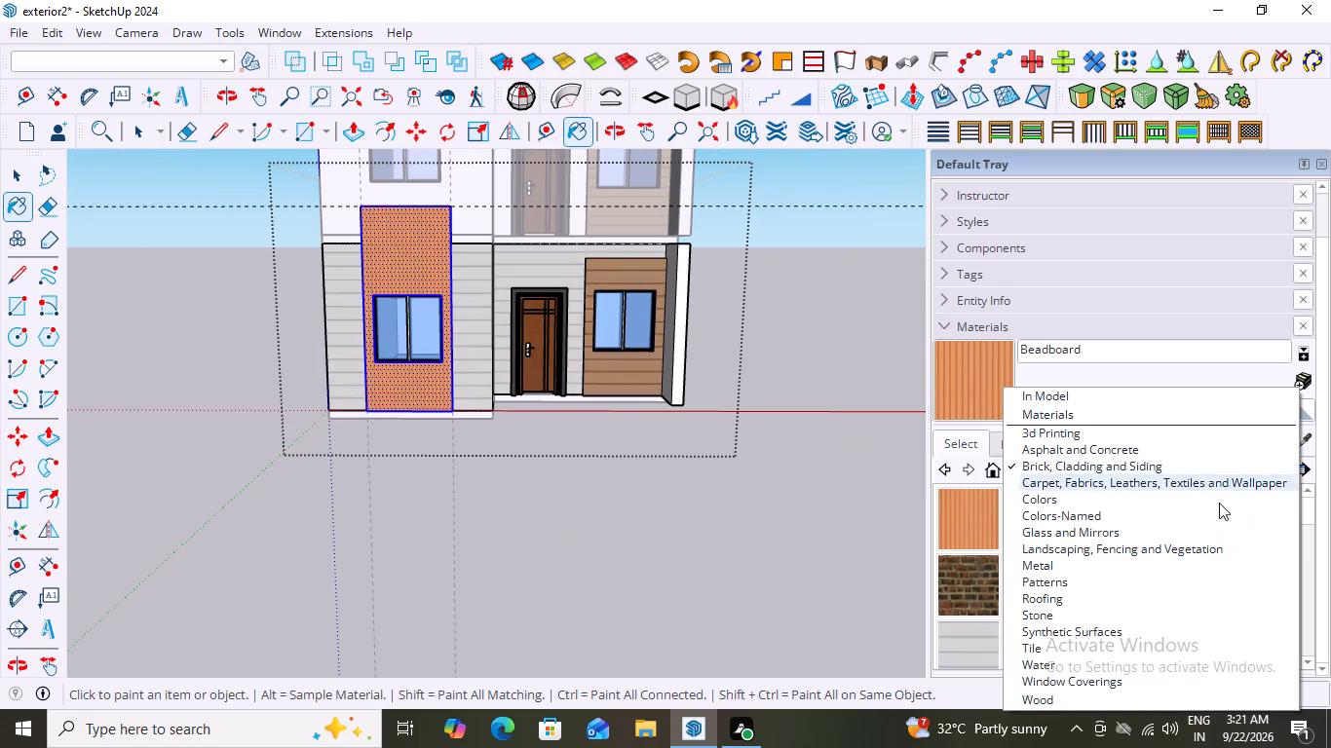
{"action": "left_click", "coordinate": [1092, 485]}
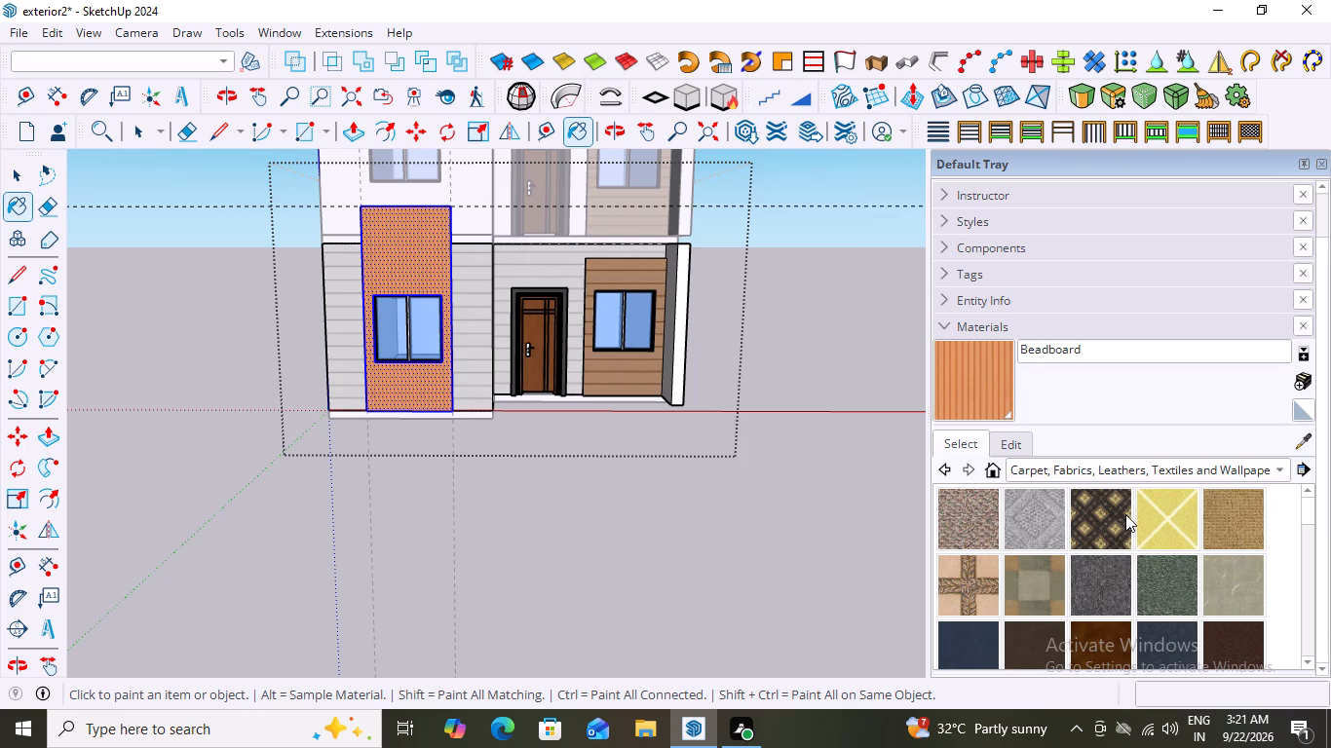
{"action": "scroll", "coordinate": [1125, 514], "scroll_direction": "down", "scroll_amount": 4}
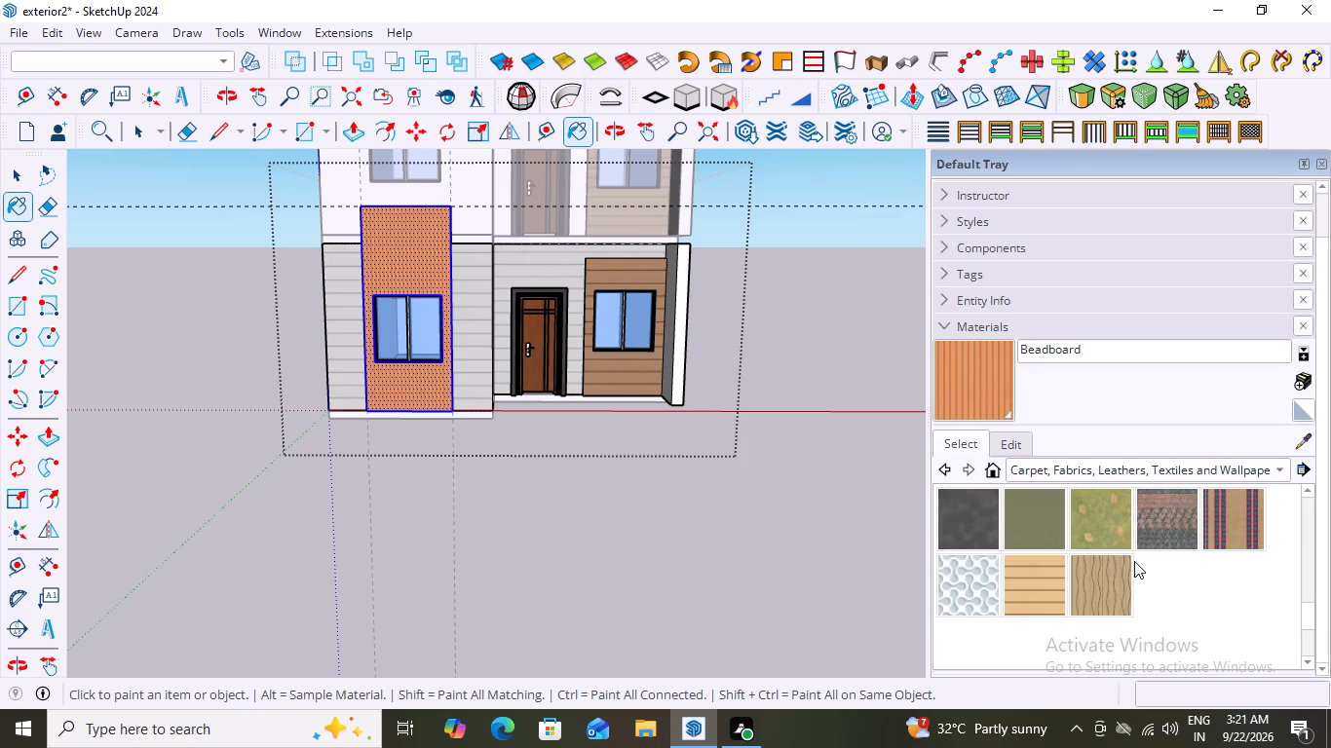
{"action": "left_click", "coordinate": [1036, 579]}
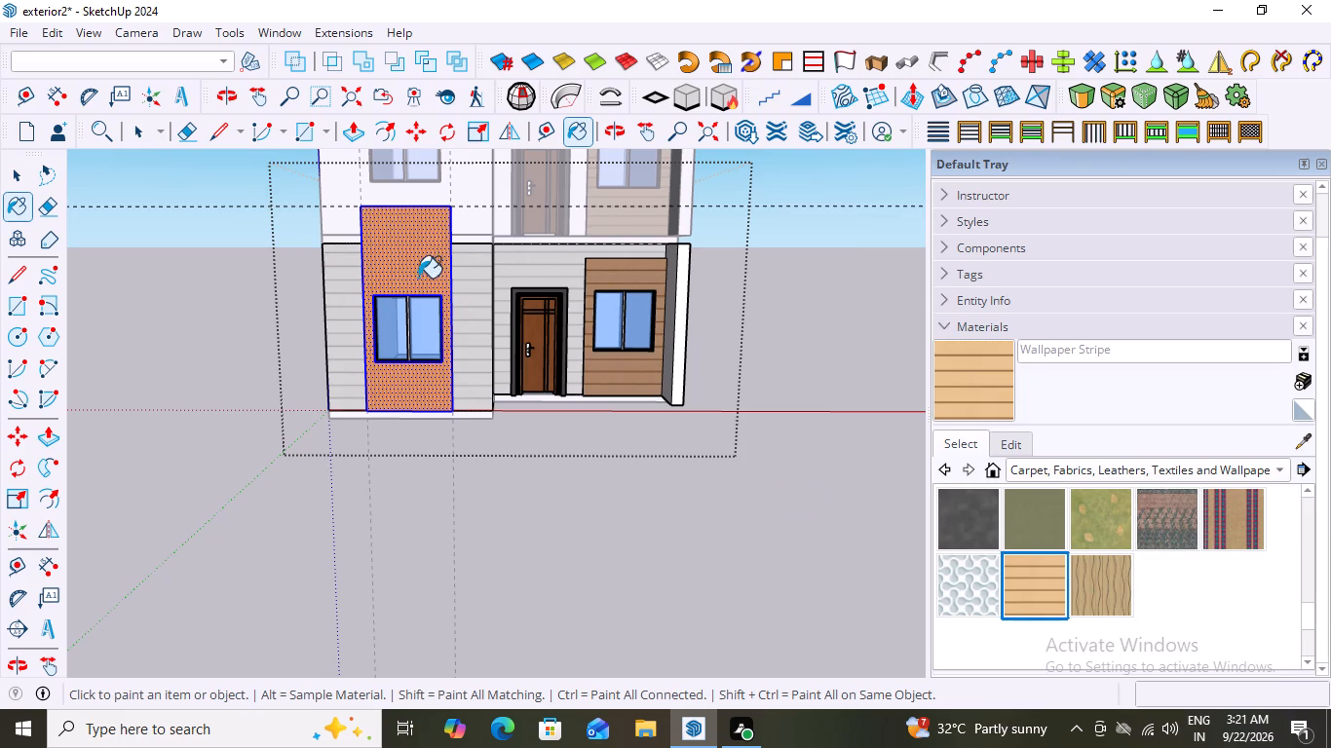
{"action": "left_click", "coordinate": [416, 272]}
{"action": "scroll", "coordinate": [434, 280], "scroll_direction": "up", "scroll_amount": 5}
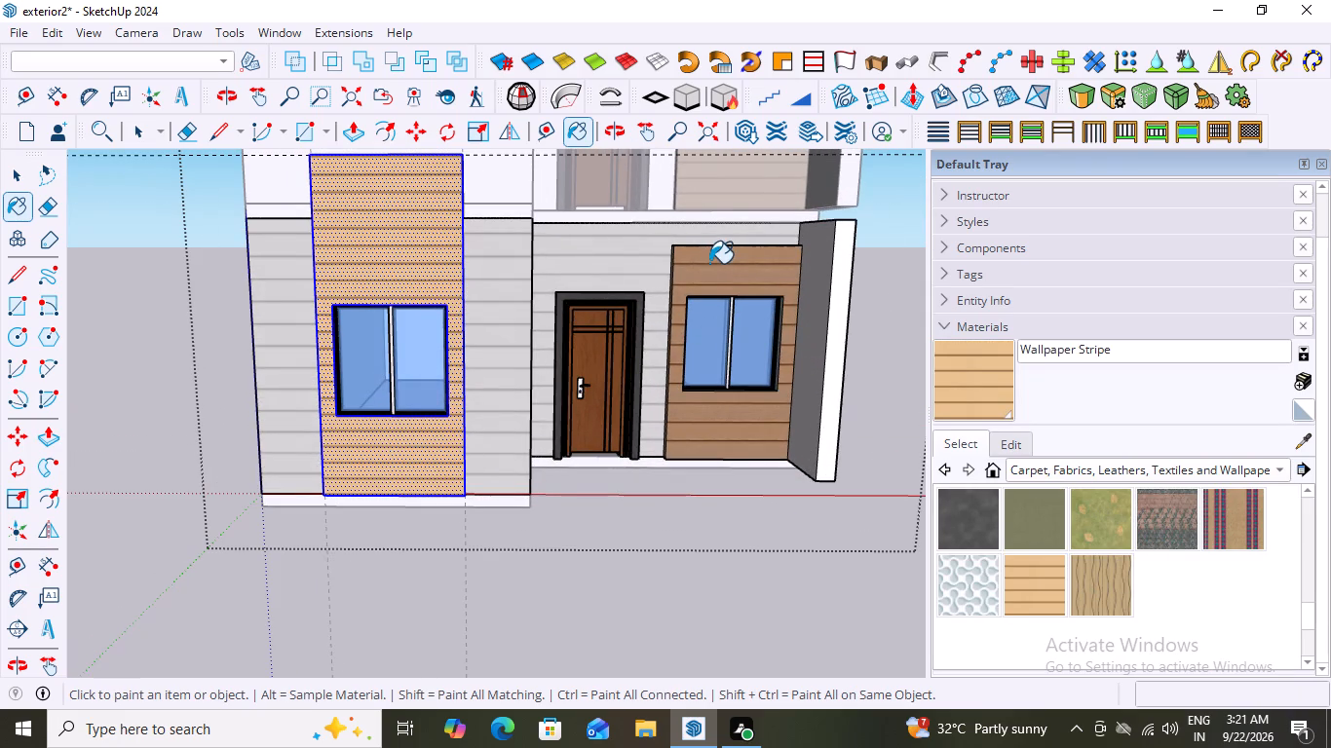
Paint the clad panel around the window beside the entrance door with Wallpaper Stripe and clear the selection.
{"action": "left_click", "coordinate": [709, 263]}
{"action": "scroll", "coordinate": [655, 421], "scroll_direction": "up", "scroll_amount": 2}
{"action": "scroll", "coordinate": [655, 421], "scroll_direction": "down", "scroll_amount": 7}
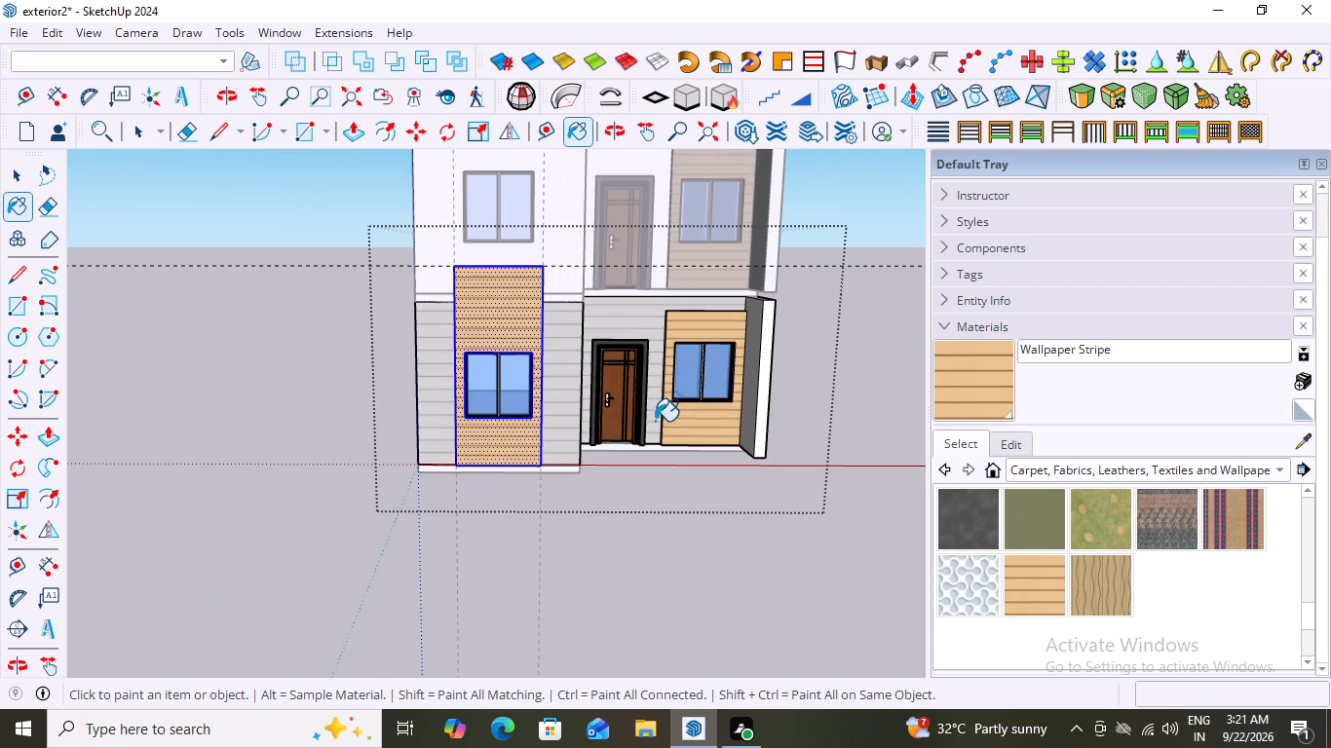
{"action": "scroll", "coordinate": [1076, 557], "scroll_direction": "down", "scroll_amount": 3}
{"action": "scroll", "coordinate": [1114, 559], "scroll_direction": "up", "scroll_amount": 2}
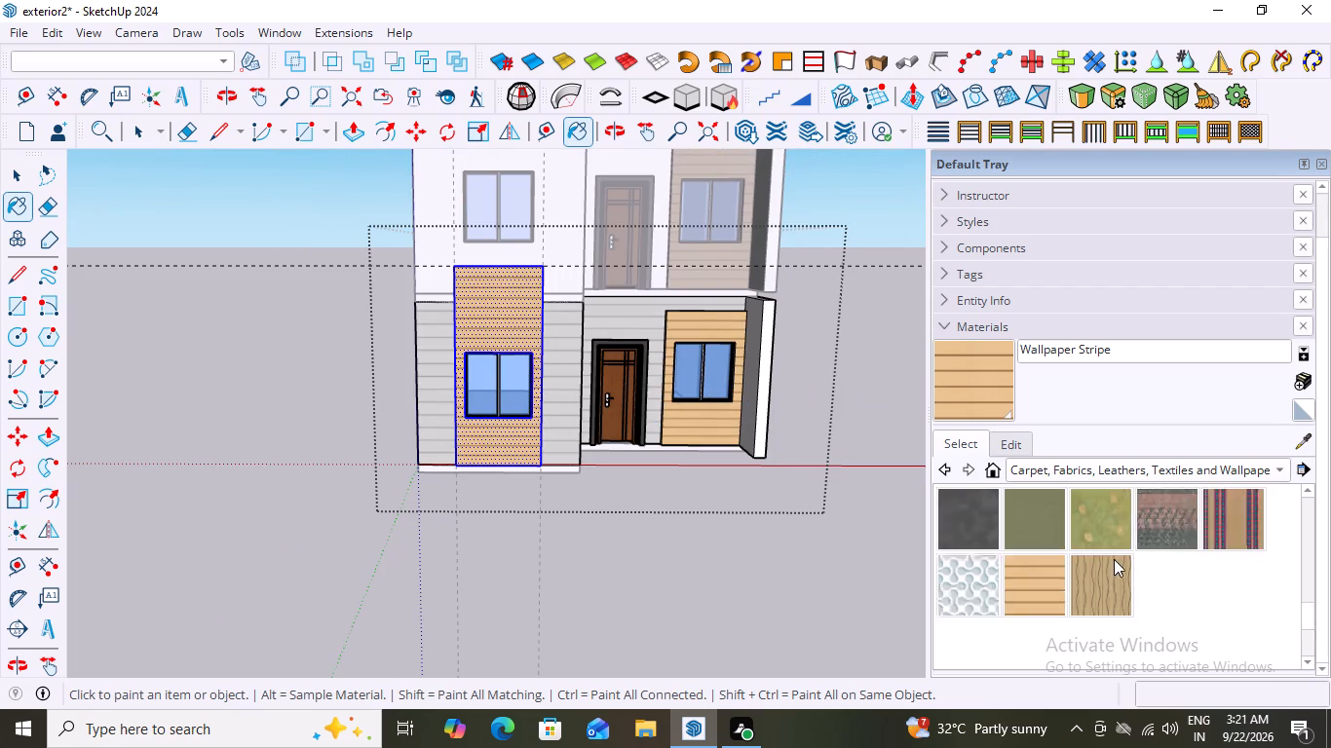
{"action": "scroll", "coordinate": [1114, 559], "scroll_direction": "up", "scroll_amount": 5}
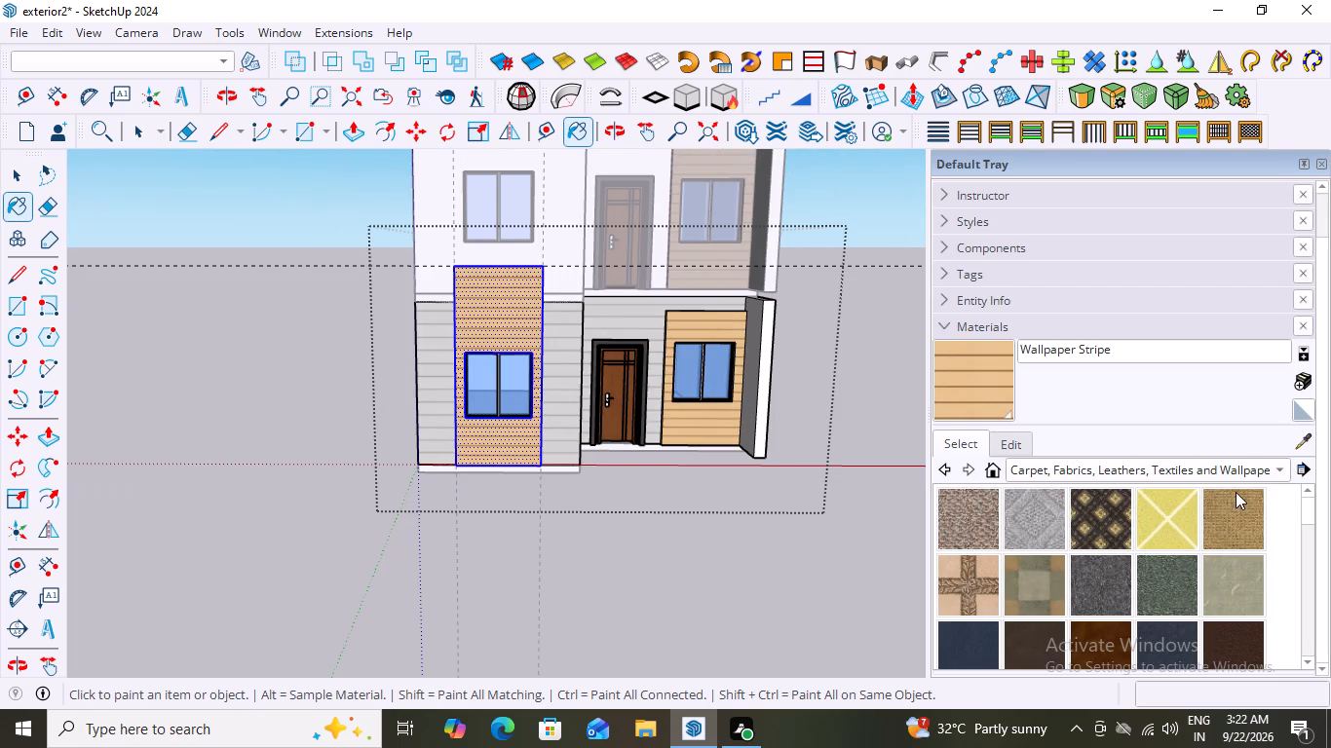
{"action": "key", "text": "space"}
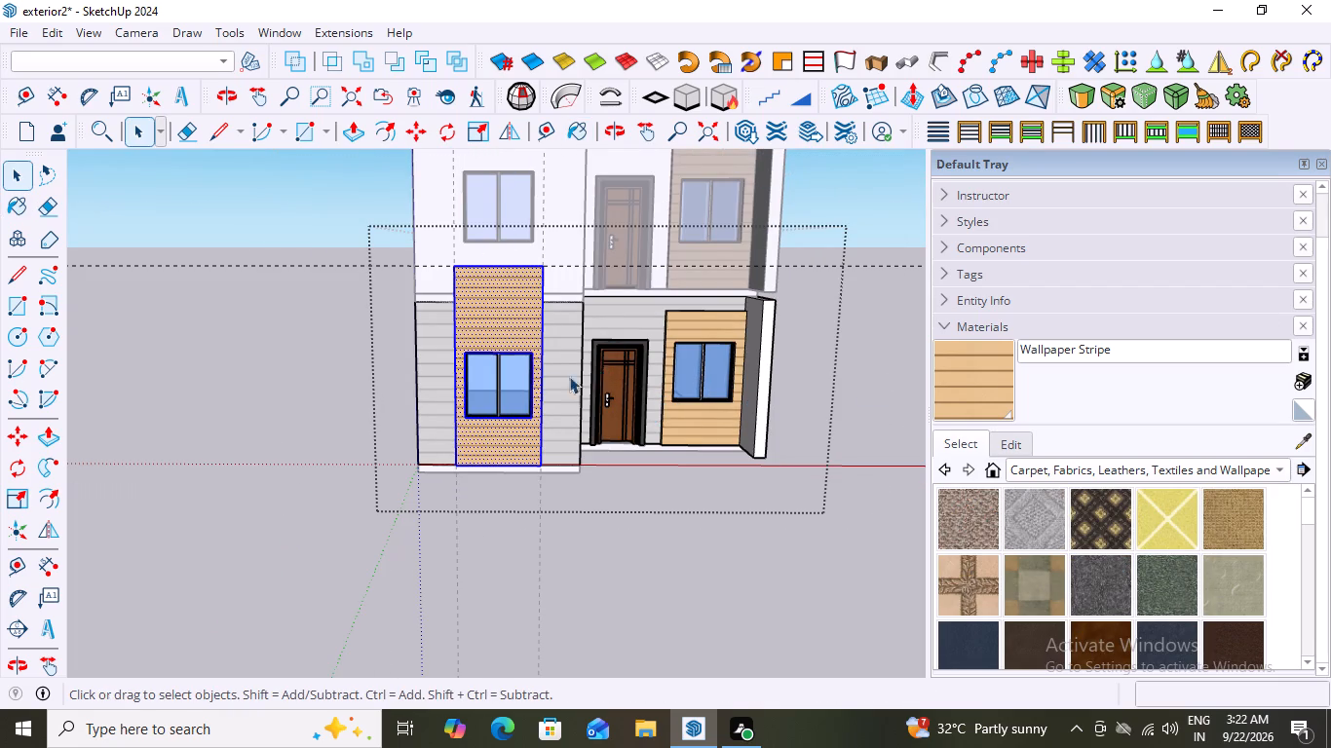
{"action": "left_click", "coordinate": [340, 233]}
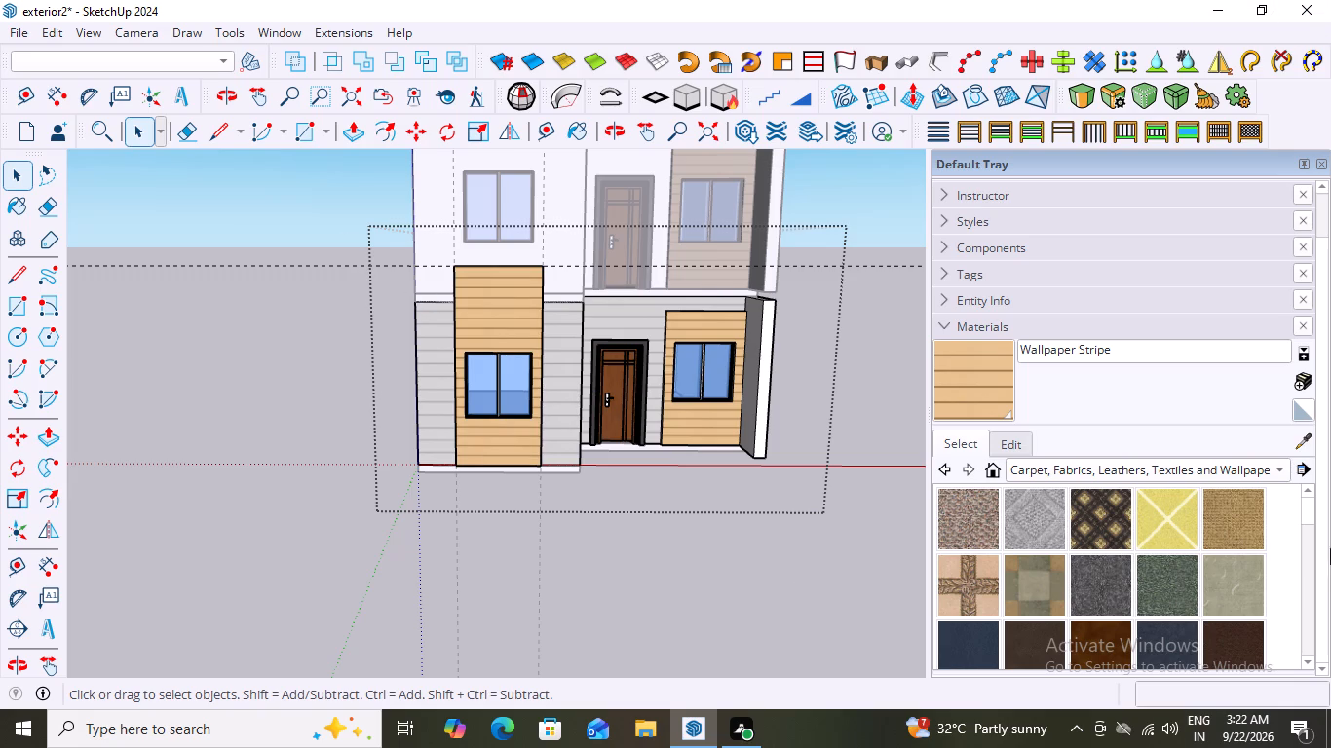
Leave the ground-floor group and examine the clad facade of both storeys from the front.
{"action": "scroll", "coordinate": [583, 483], "scroll_direction": "down", "scroll_amount": 5}
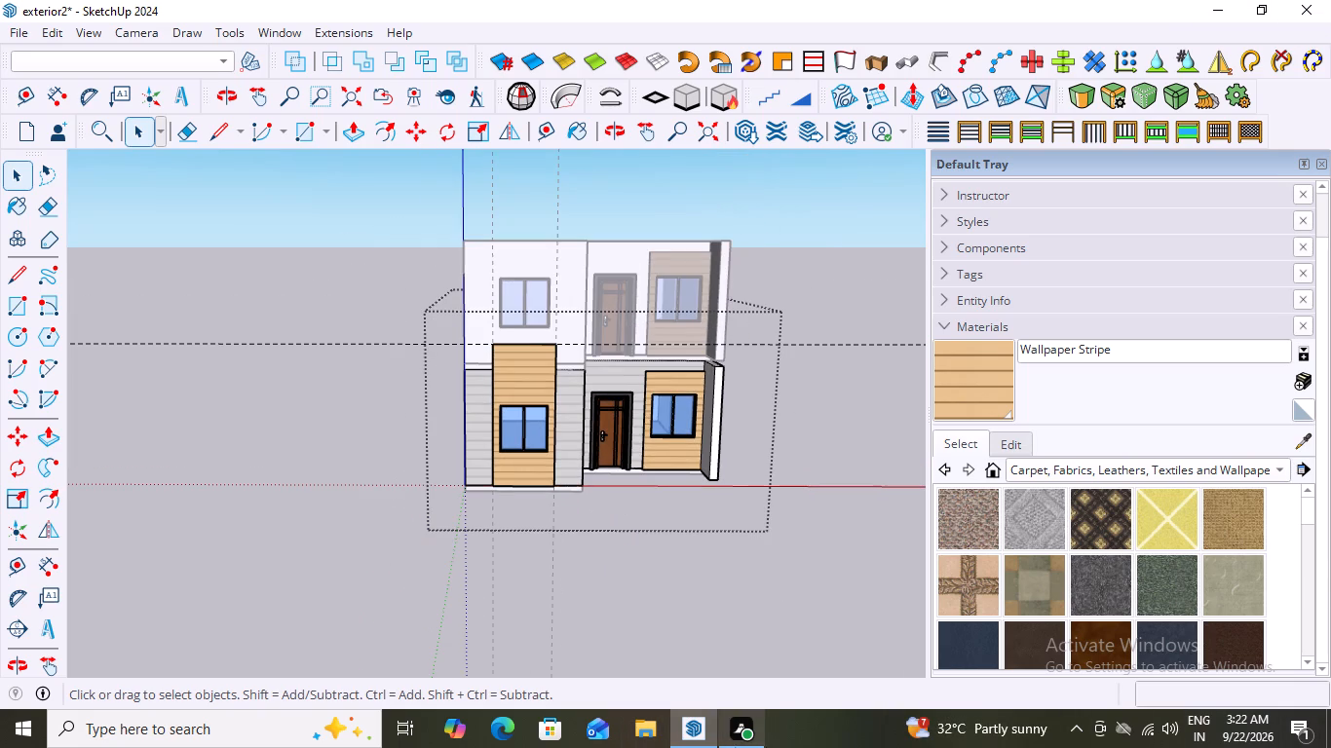
{"action": "scroll", "coordinate": [814, 400], "scroll_direction": "up", "scroll_amount": 2}
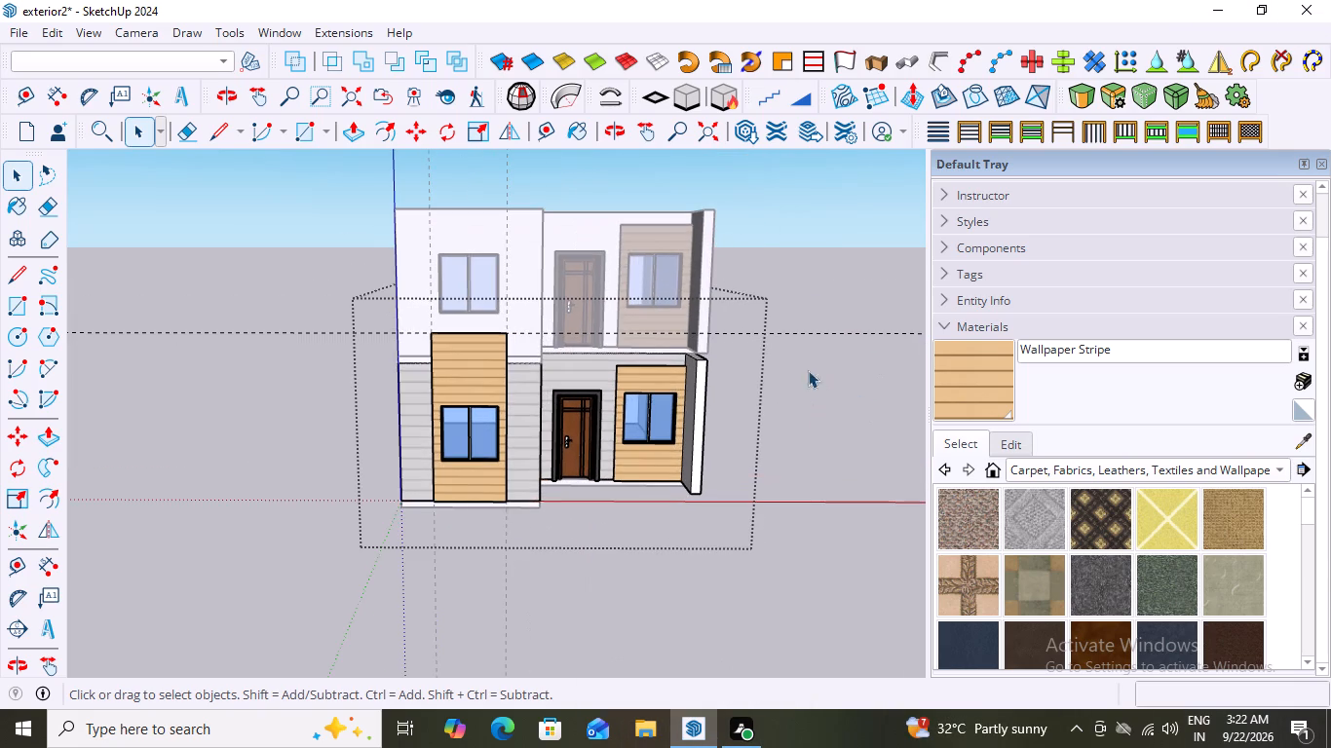
{"action": "left_click", "coordinate": [810, 254]}
{"action": "scroll", "coordinate": [590, 464], "scroll_direction": "up", "scroll_amount": 4}
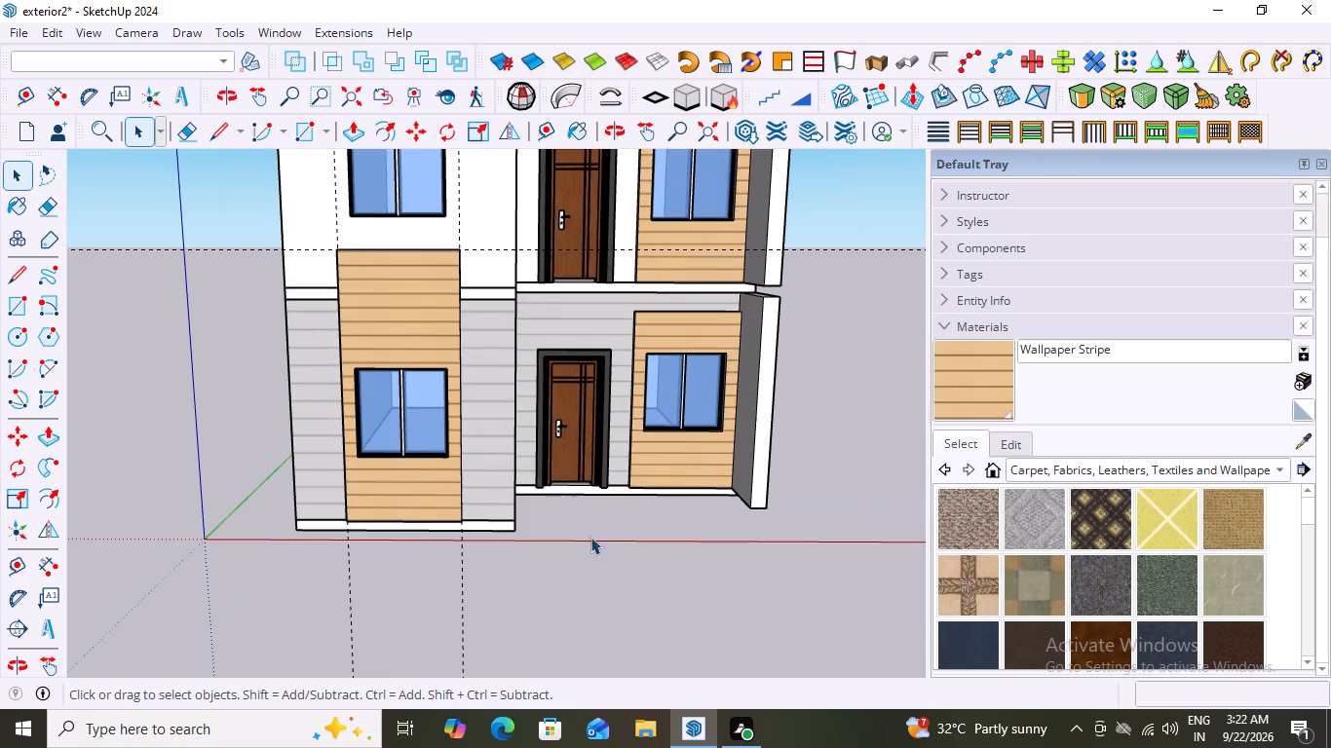
{"action": "scroll", "coordinate": [1036, 544], "scroll_direction": "down", "scroll_amount": 1}
{"action": "scroll", "coordinate": [683, 605], "scroll_direction": "down", "scroll_amount": 2}
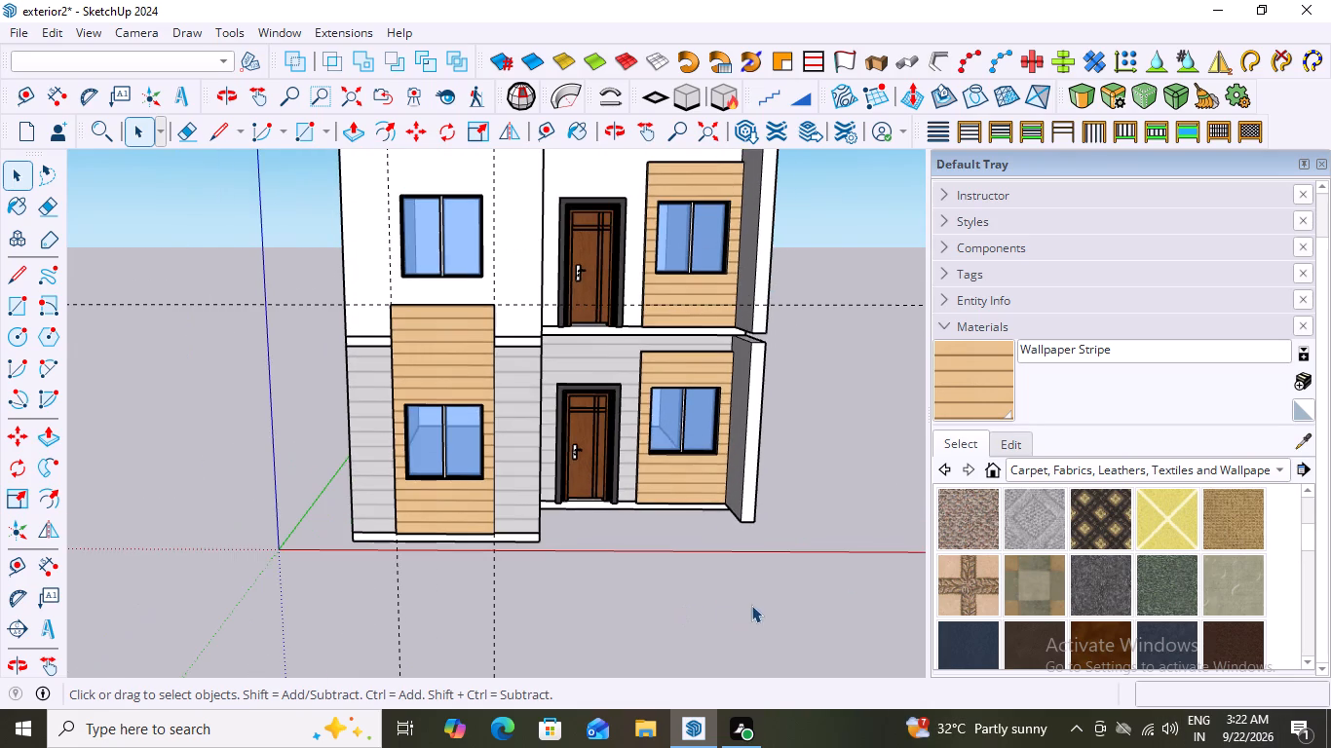
{"action": "middle_click_drag", "start_coordinate": [754, 603], "coordinate": [727, 588]}
{"action": "scroll", "coordinate": [727, 588], "scroll_direction": "down", "scroll_amount": 3}
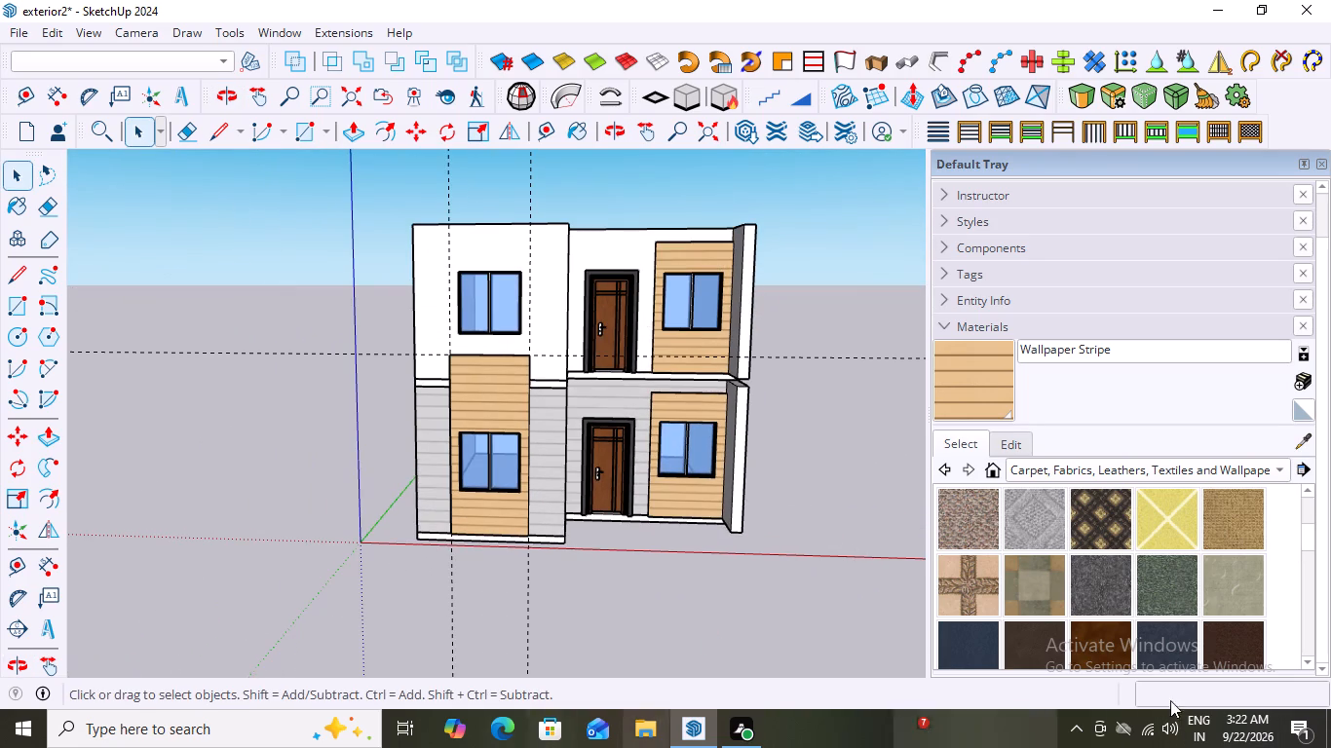
{"action": "scroll", "coordinate": [547, 542], "scroll_direction": "up", "scroll_amount": 3}
{"action": "scroll", "coordinate": [494, 400], "scroll_direction": "up", "scroll_amount": 2}
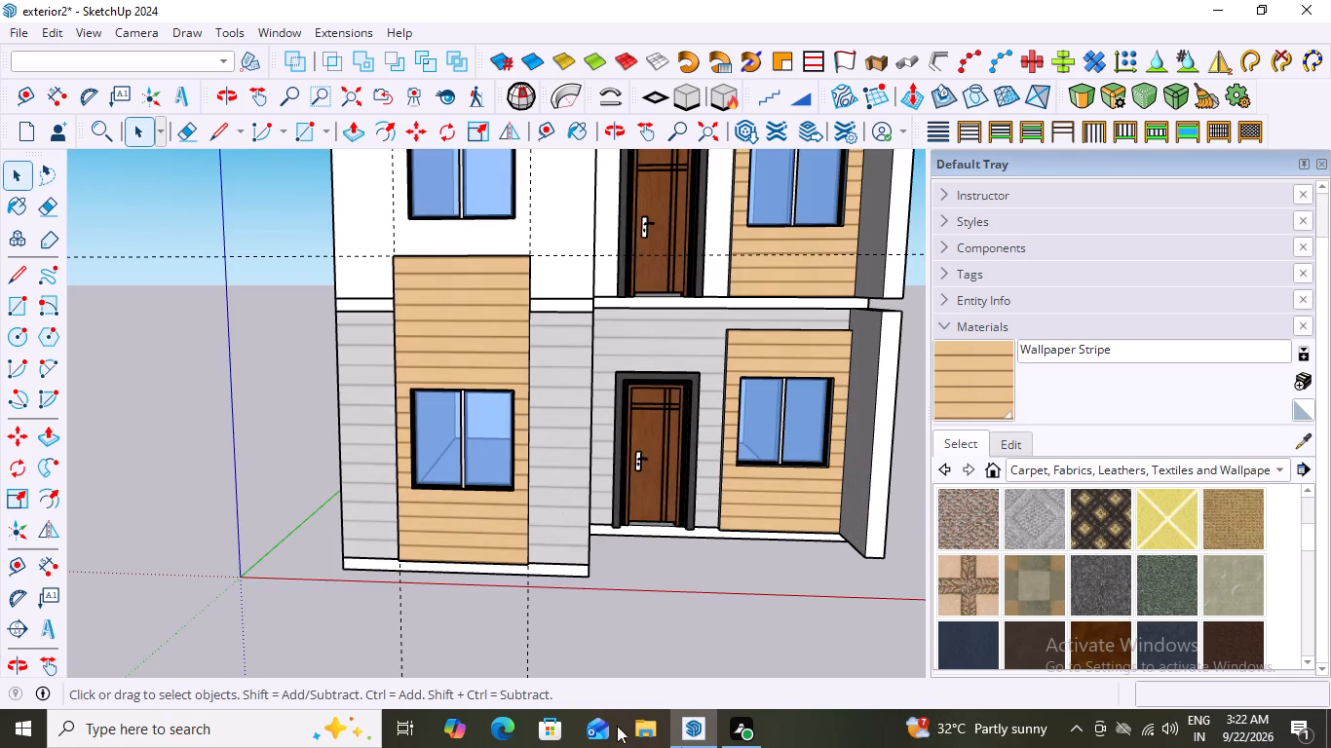
{"action": "scroll", "coordinate": [518, 327], "scroll_direction": "up", "scroll_amount": 2}
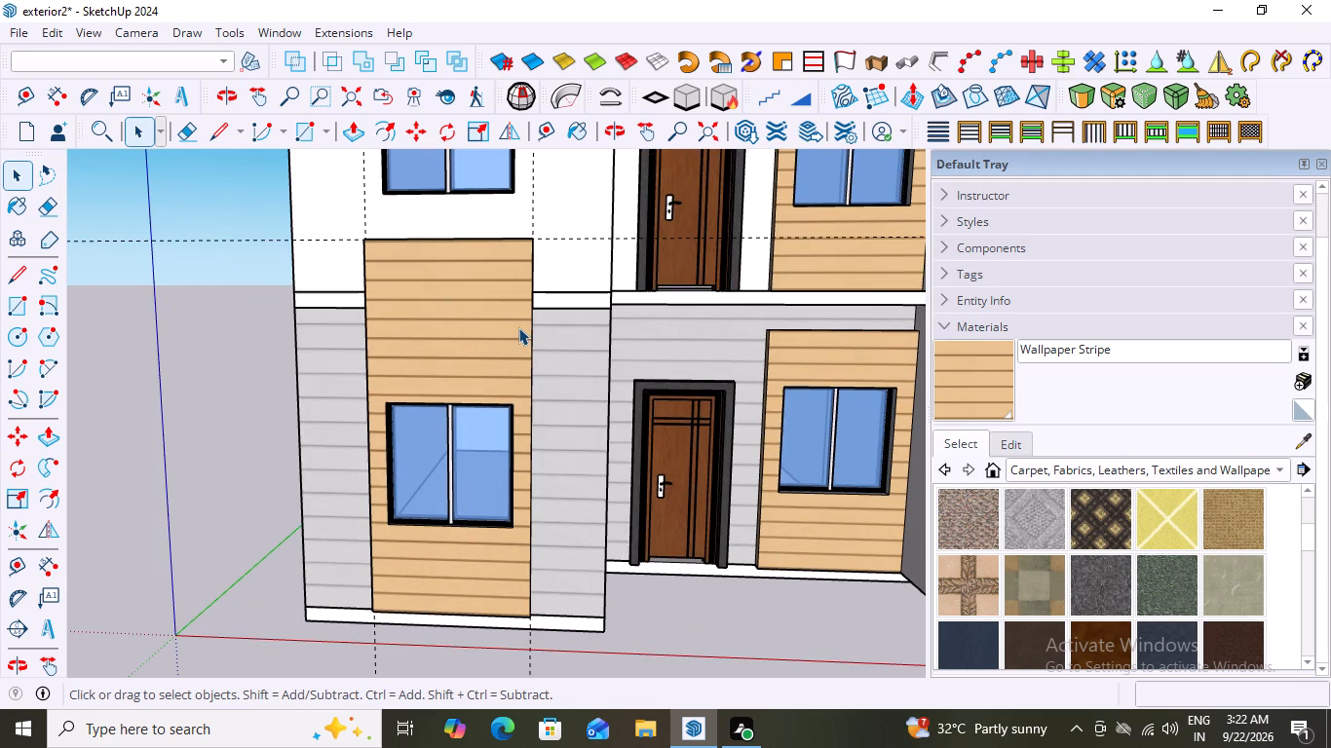
Open the ground-floor group, examine the raised window panel's side edge and adjoining walls from several angles, and leave the group.
{"action": "middle_click_drag", "start_coordinate": [577, 341], "coordinate": [279, 484]}
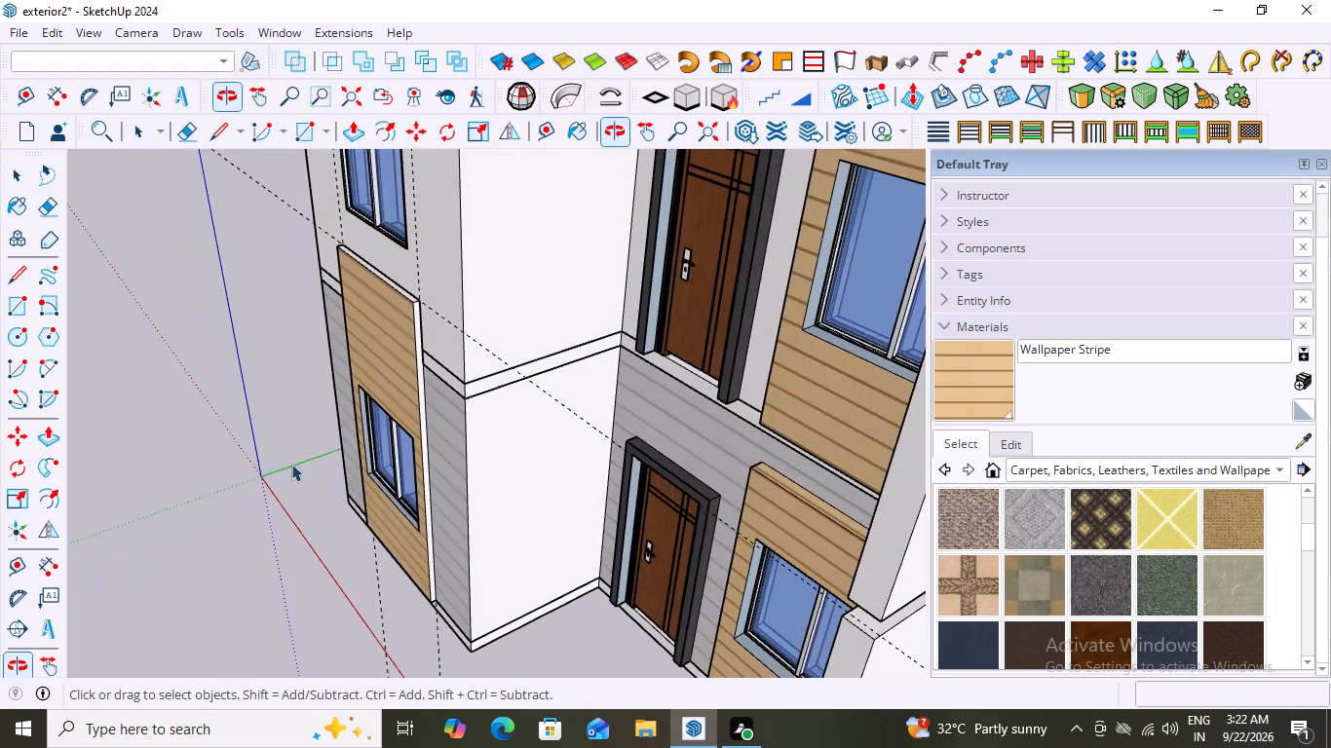
{"action": "scroll", "coordinate": [398, 400], "scroll_direction": "up", "scroll_amount": 7}
{"action": "triple_click", "coordinate": [432, 403]}
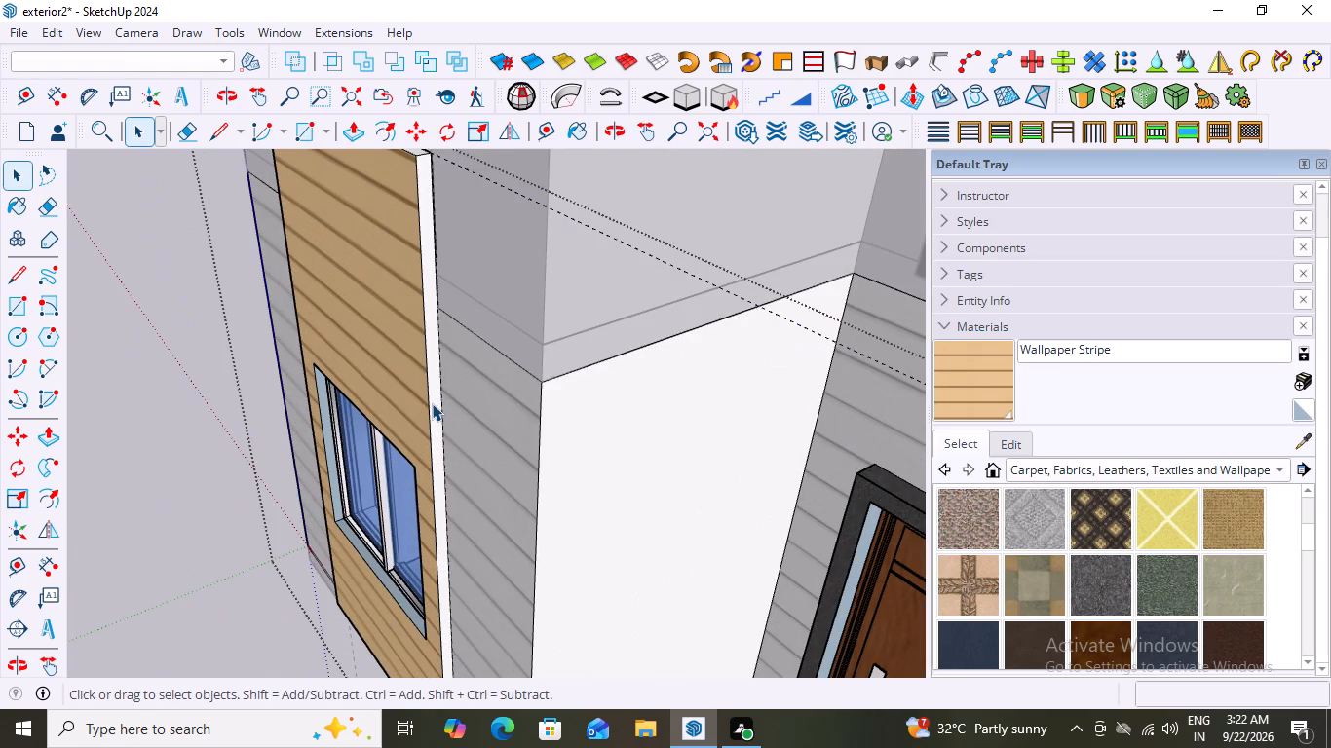
{"action": "triple_click", "coordinate": [432, 403]}
{"action": "triple_click", "coordinate": [432, 403]}
{"action": "double_click", "coordinate": [432, 403]}
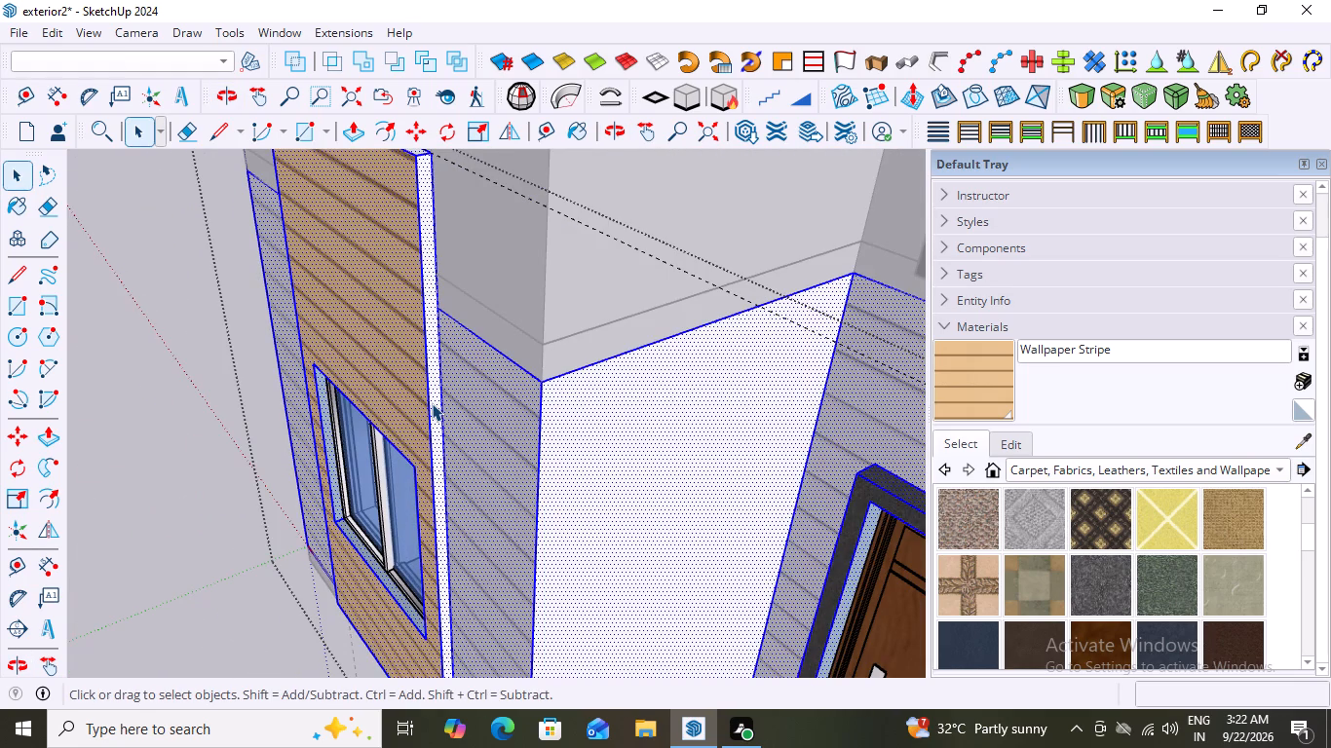
{"action": "triple_click", "coordinate": [432, 403]}
{"action": "double_click", "coordinate": [432, 403]}
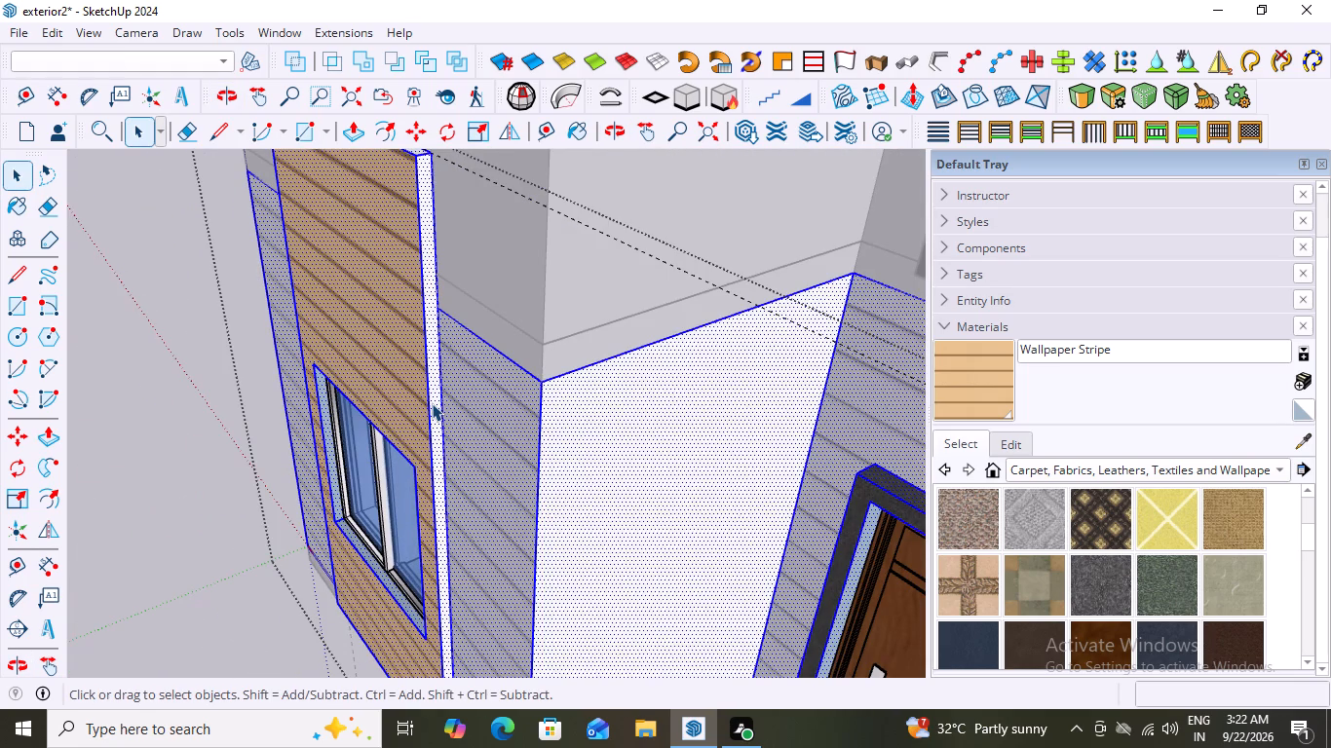
{"action": "left_click", "coordinate": [432, 403]}
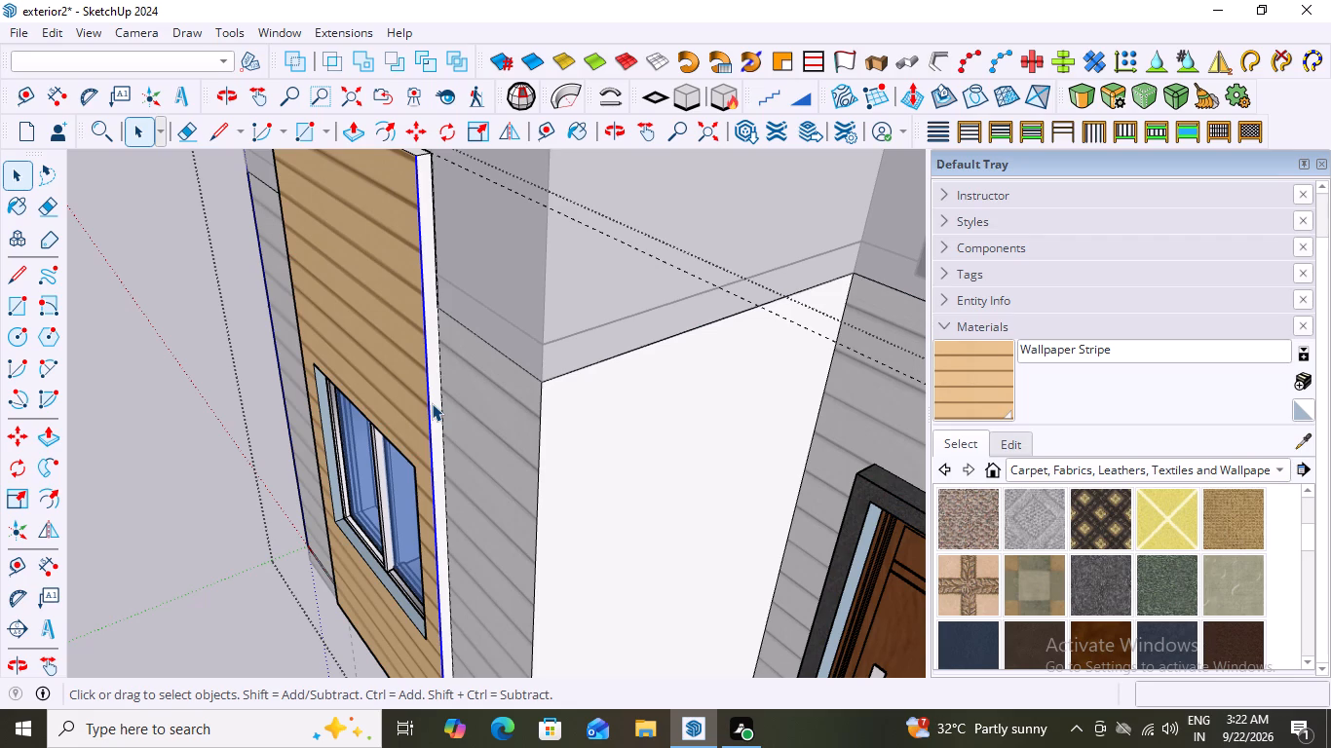
{"action": "left_click", "coordinate": [432, 403]}
{"action": "scroll", "coordinate": [432, 403], "scroll_direction": "down", "scroll_amount": 8}
{"action": "middle_click_drag", "start_coordinate": [371, 418], "coordinate": [840, 379]}
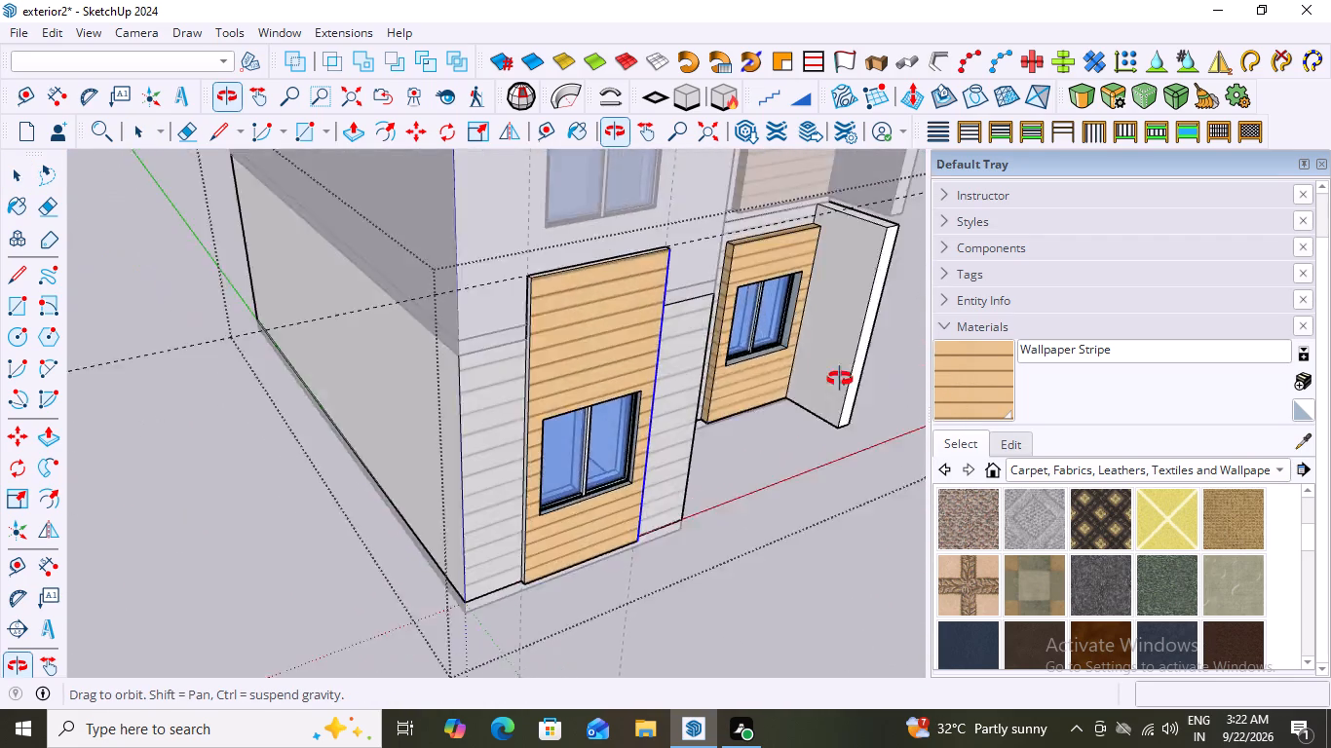
{"action": "middle_click_drag", "start_coordinate": [840, 379], "coordinate": [901, 308]}
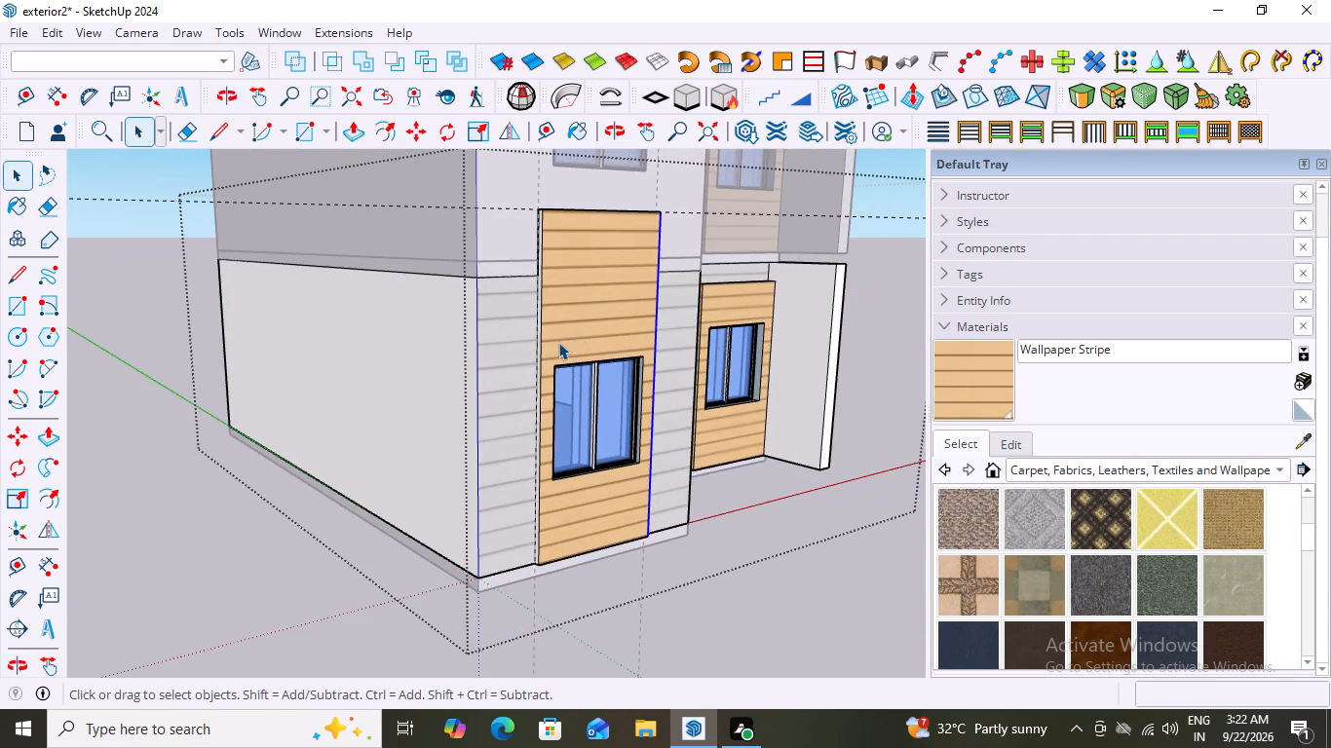
{"action": "scroll", "coordinate": [557, 403], "scroll_direction": "down", "scroll_amount": 2}
{"action": "scroll", "coordinate": [658, 490], "scroll_direction": "down", "scroll_amount": 3}
{"action": "middle_click_drag", "start_coordinate": [649, 505], "coordinate": [584, 506]}
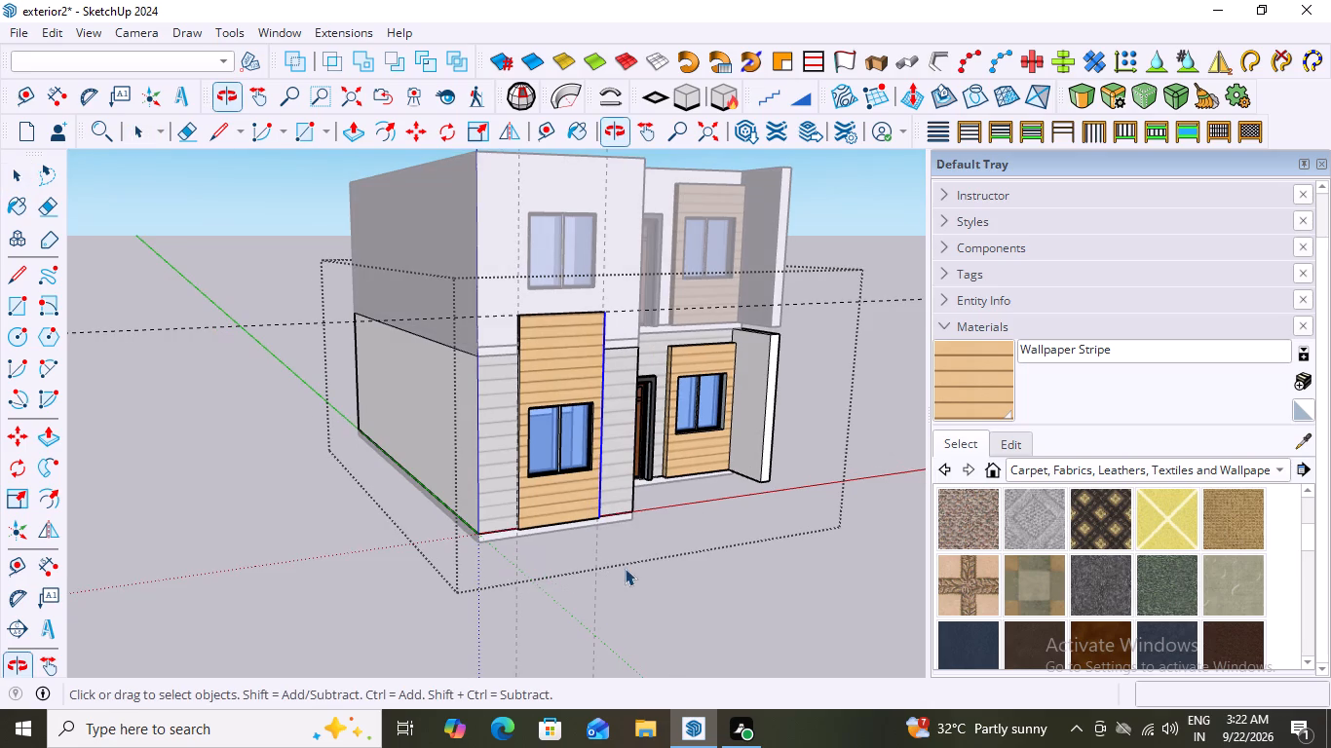
{"action": "left_click", "coordinate": [632, 539]}
{"action": "scroll", "coordinate": [525, 457], "scroll_direction": "up", "scroll_amount": 7}
{"action": "middle_click_drag", "start_coordinate": [652, 428], "coordinate": [269, 479]}
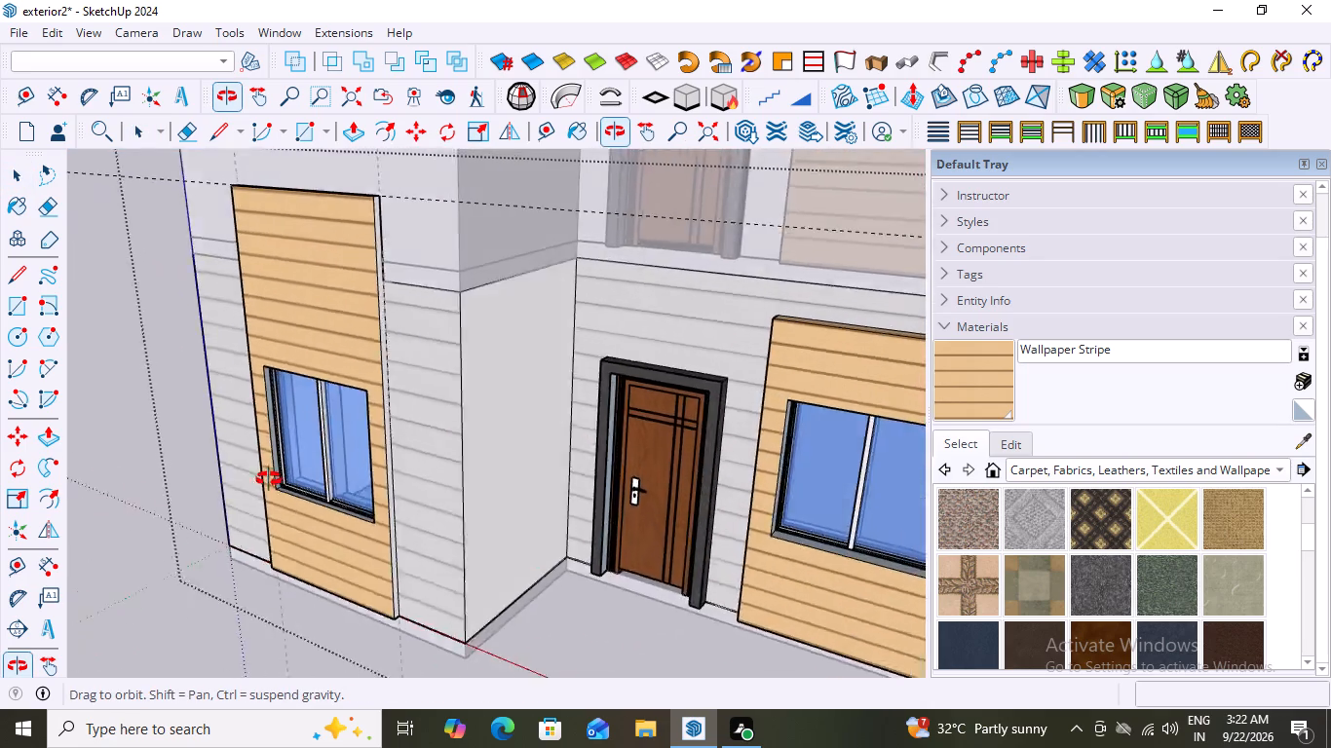
{"action": "middle_click_drag", "start_coordinate": [269, 479], "coordinate": [491, 423]}
{"action": "left_click", "coordinate": [134, 443]}
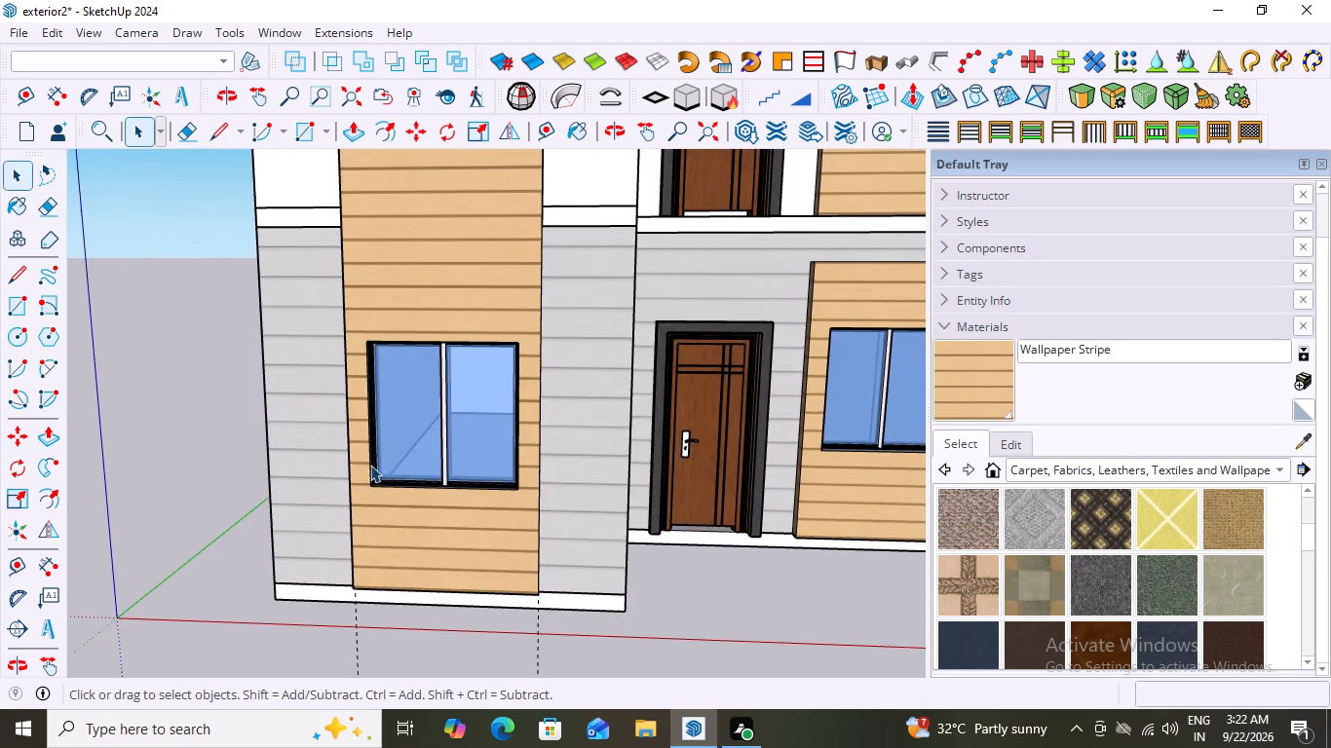
{"action": "middle_click_drag", "start_coordinate": [393, 470], "coordinate": [364, 532]}
{"action": "scroll", "coordinate": [364, 532], "scroll_direction": "down", "scroll_amount": 6}
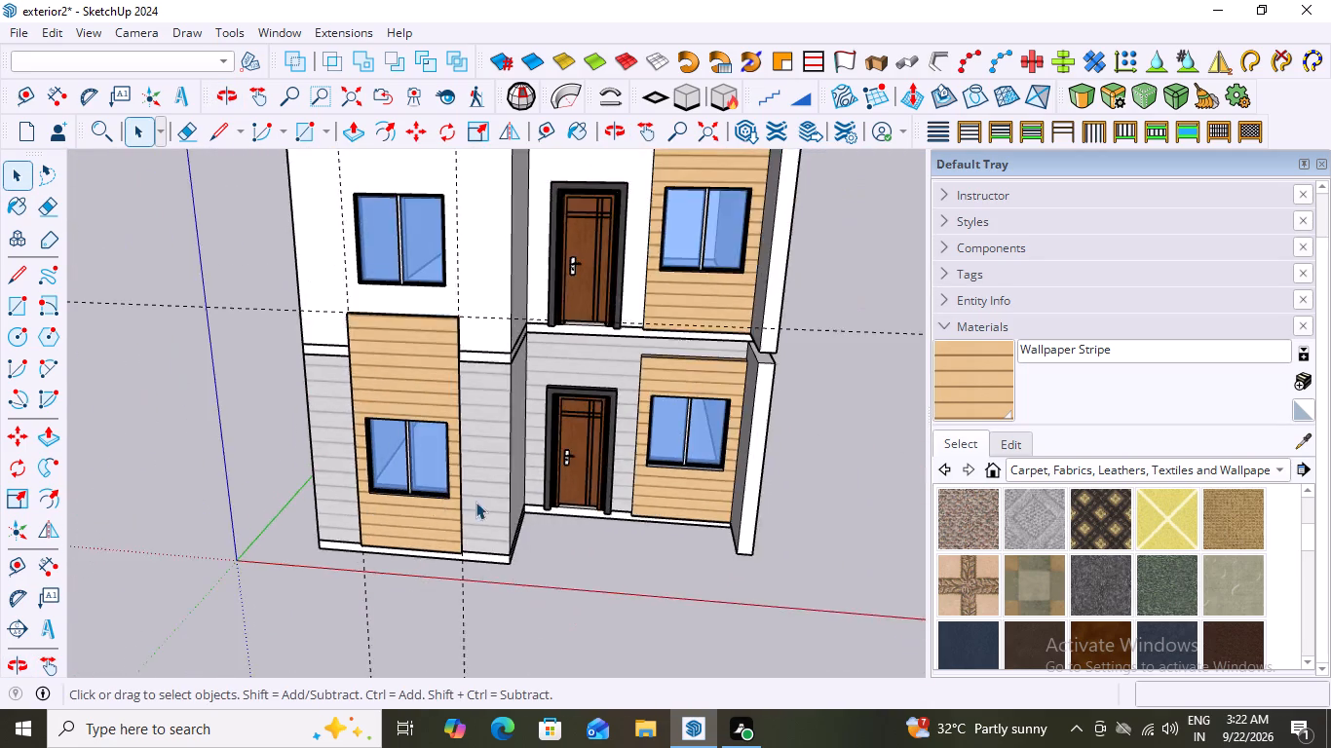
{"action": "scroll", "coordinate": [475, 502], "scroll_direction": "down", "scroll_amount": 3}
{"action": "middle_click_drag", "start_coordinate": [591, 565], "coordinate": [636, 542]}
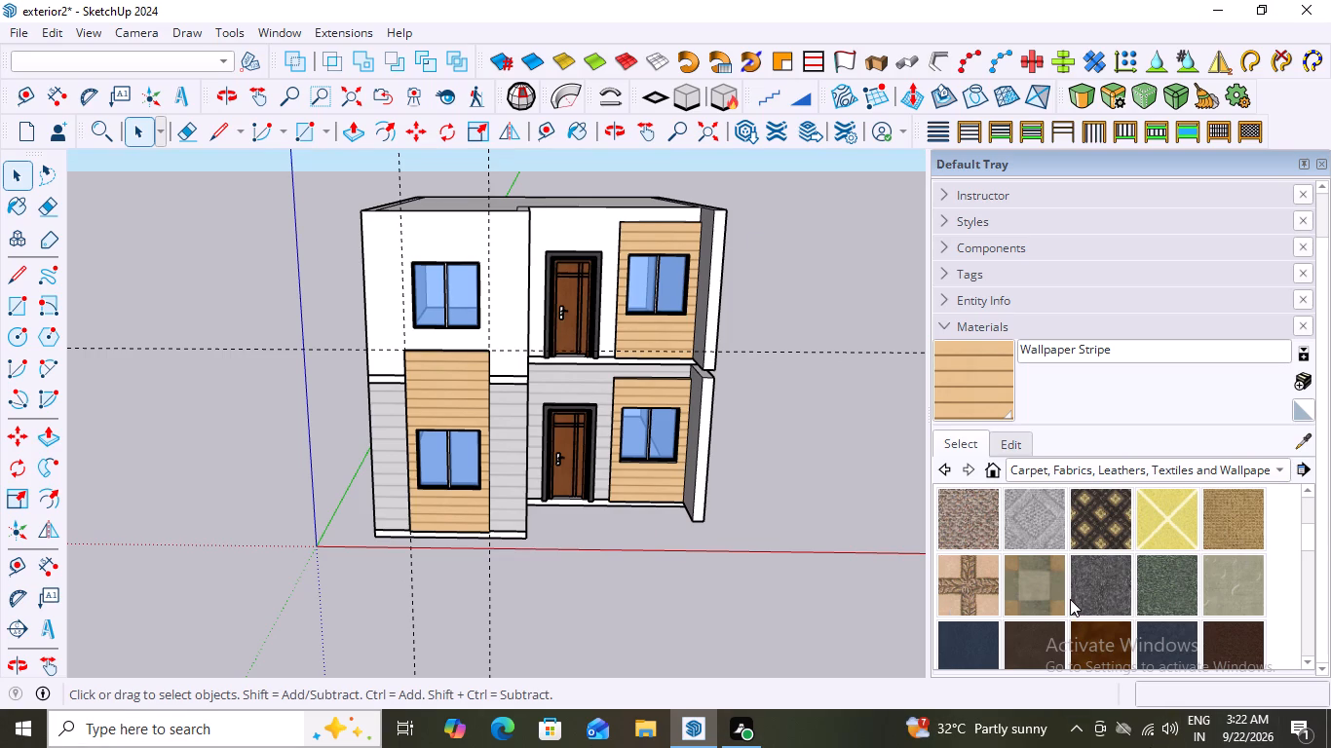
Browse the Synthetic Surfaces and Stone material collections for a different panel finish.
{"action": "scroll", "coordinate": [1108, 585], "scroll_direction": "down", "scroll_amount": 2}
{"action": "scroll", "coordinate": [1166, 574], "scroll_direction": "up", "scroll_amount": 2}
{"action": "left_click", "coordinate": [1283, 463]}
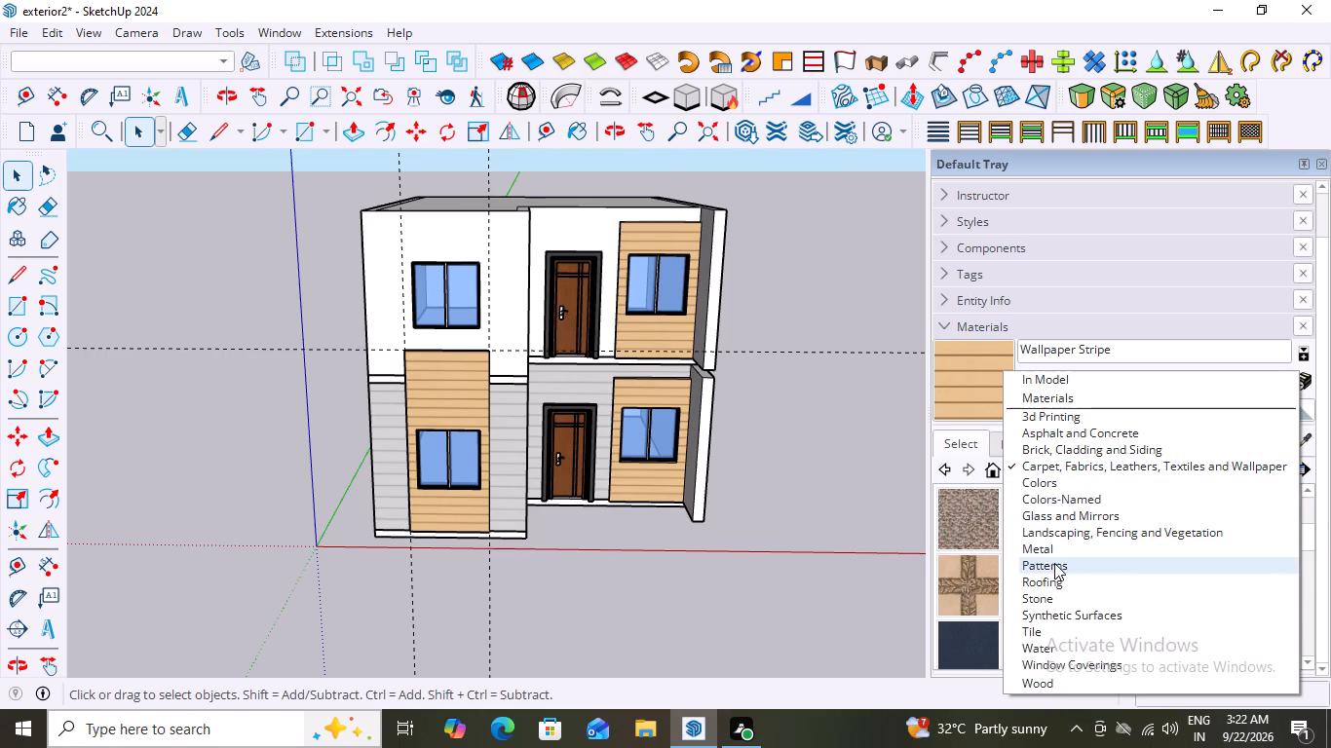
{"action": "left_click", "coordinate": [1060, 617]}
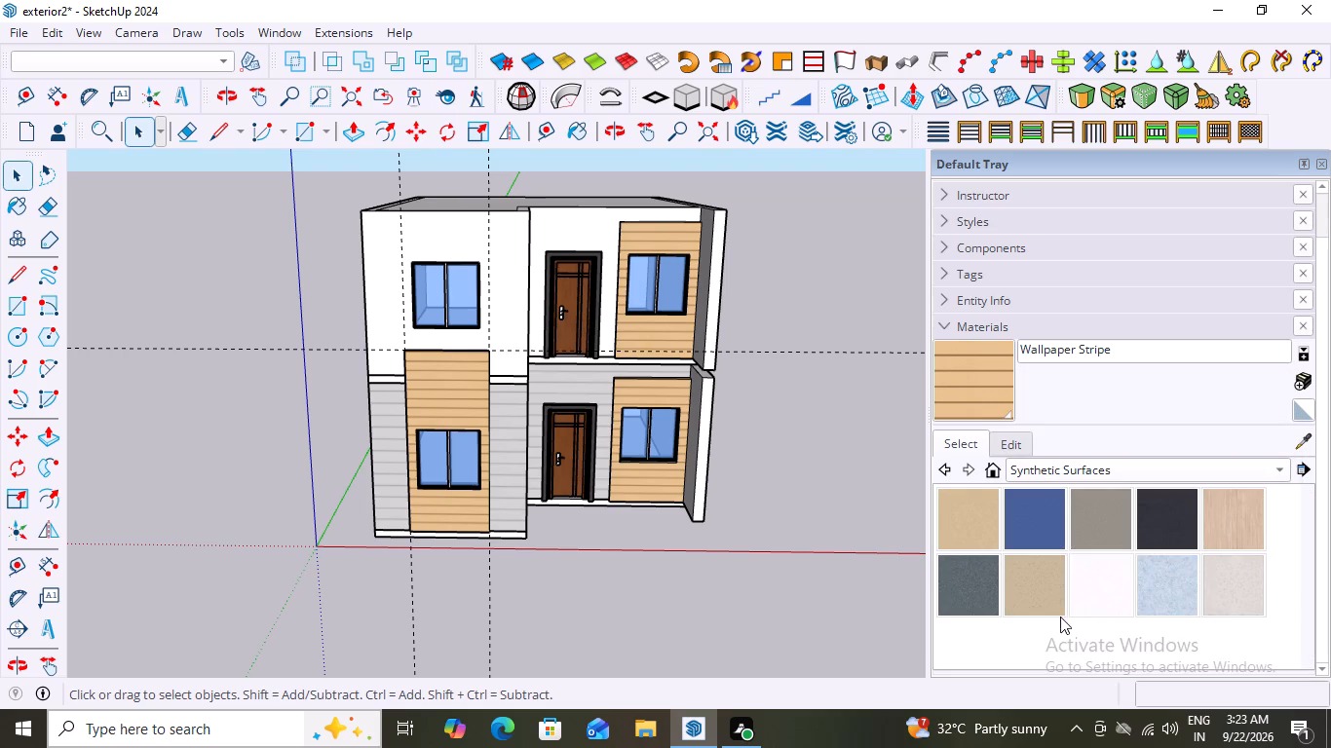
{"action": "scroll", "coordinate": [1081, 585], "scroll_direction": "down", "scroll_amount": 3}
{"action": "scroll", "coordinate": [1131, 593], "scroll_direction": "up", "scroll_amount": 7}
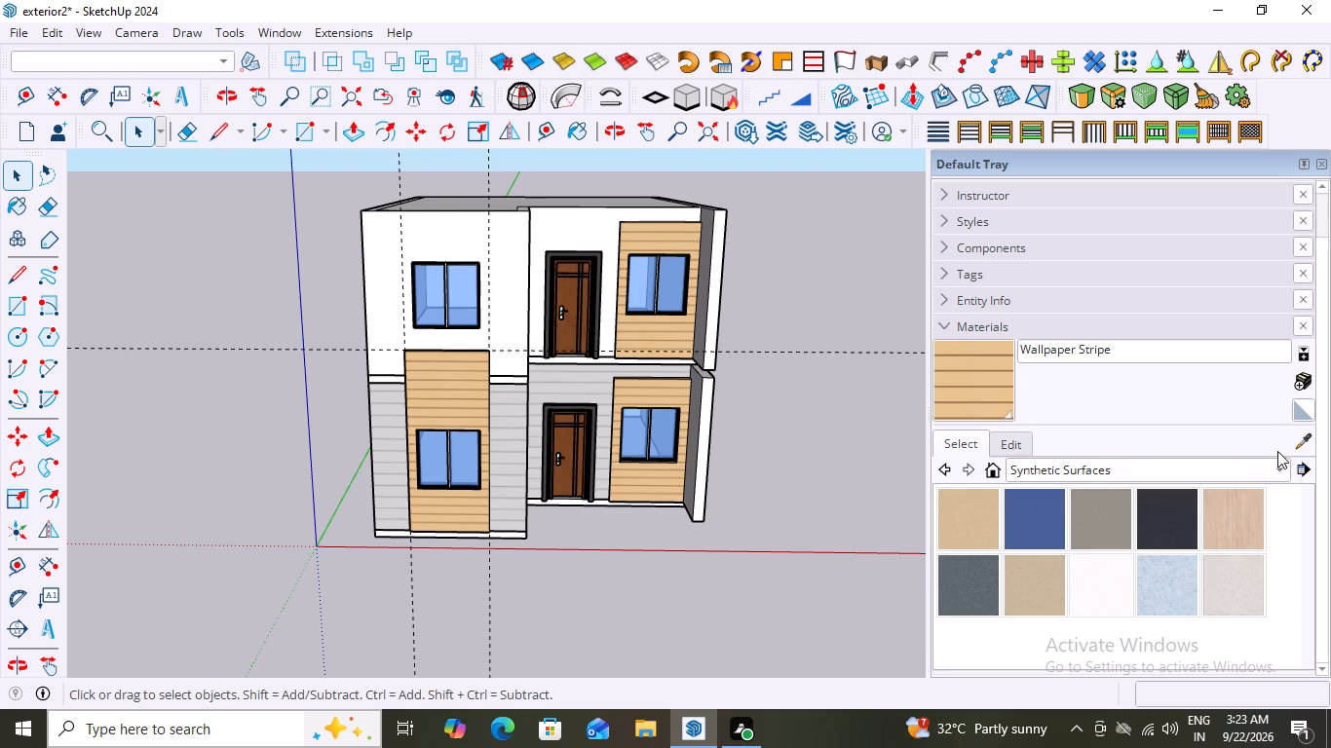
{"action": "left_click", "coordinate": [1274, 469]}
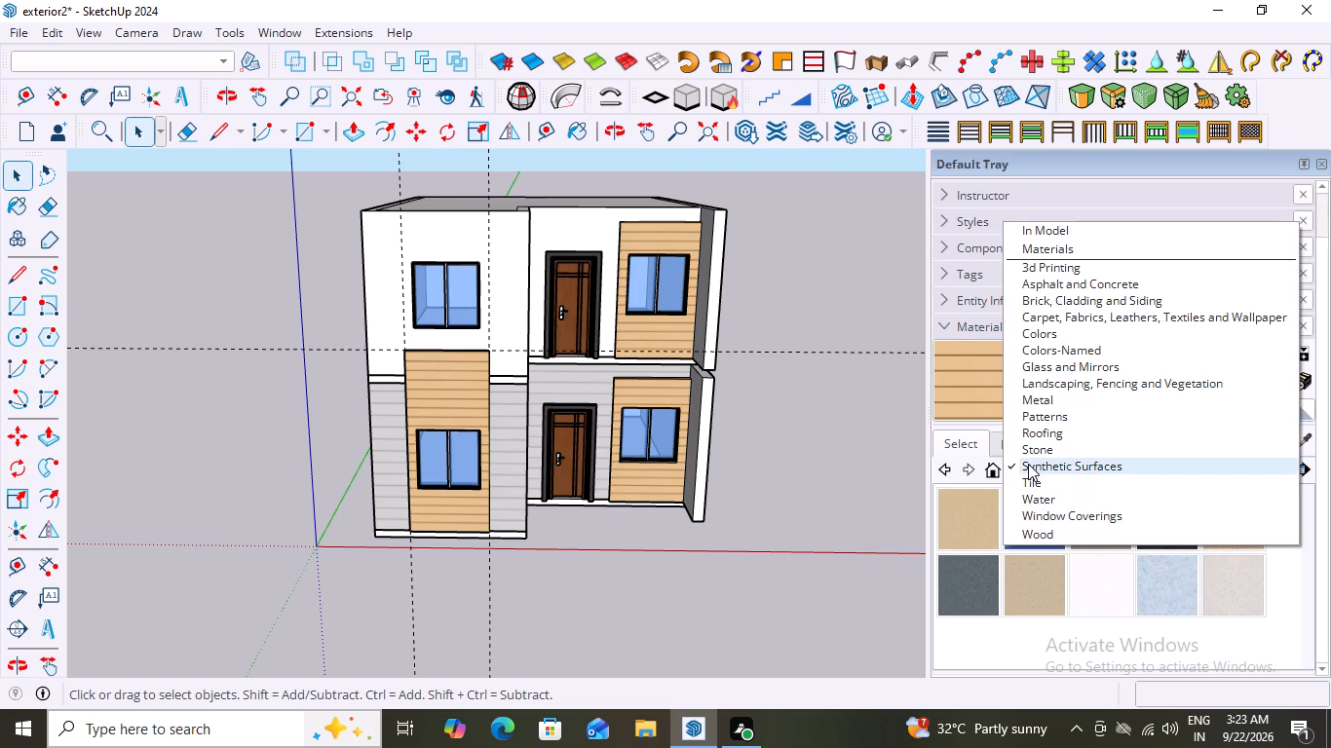
{"action": "left_click", "coordinate": [1031, 451]}
{"action": "scroll", "coordinate": [1046, 553], "scroll_direction": "down", "scroll_amount": 2}
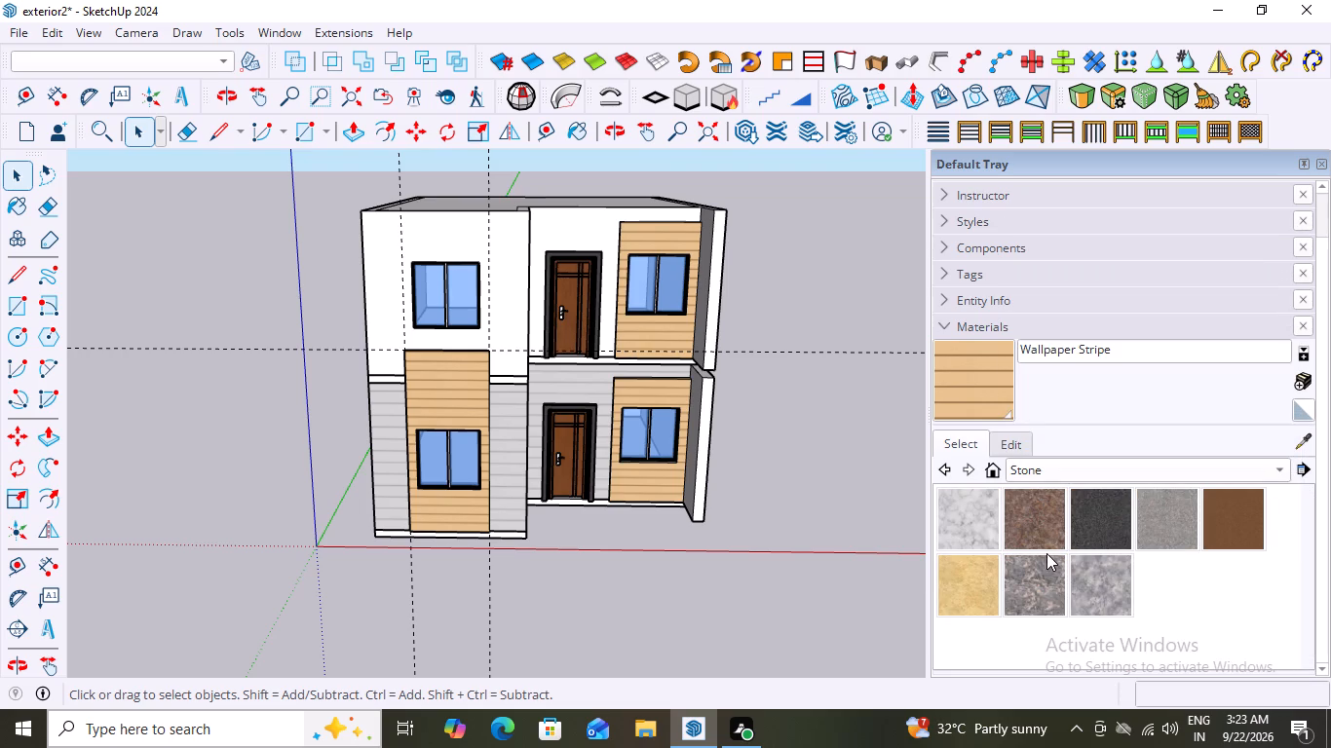
{"action": "scroll", "coordinate": [1046, 553], "scroll_direction": "down", "scroll_amount": 1}
{"action": "scroll", "coordinate": [1087, 571], "scroll_direction": "up", "scroll_amount": 5}
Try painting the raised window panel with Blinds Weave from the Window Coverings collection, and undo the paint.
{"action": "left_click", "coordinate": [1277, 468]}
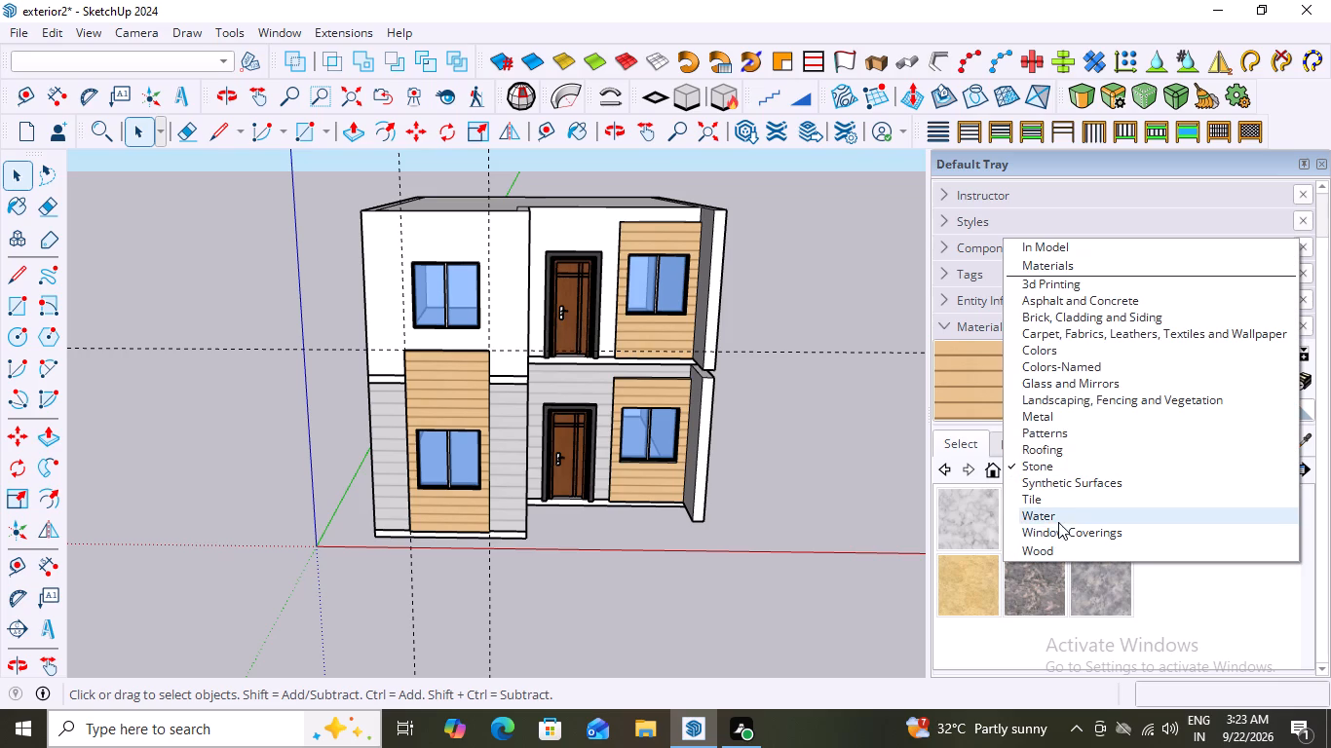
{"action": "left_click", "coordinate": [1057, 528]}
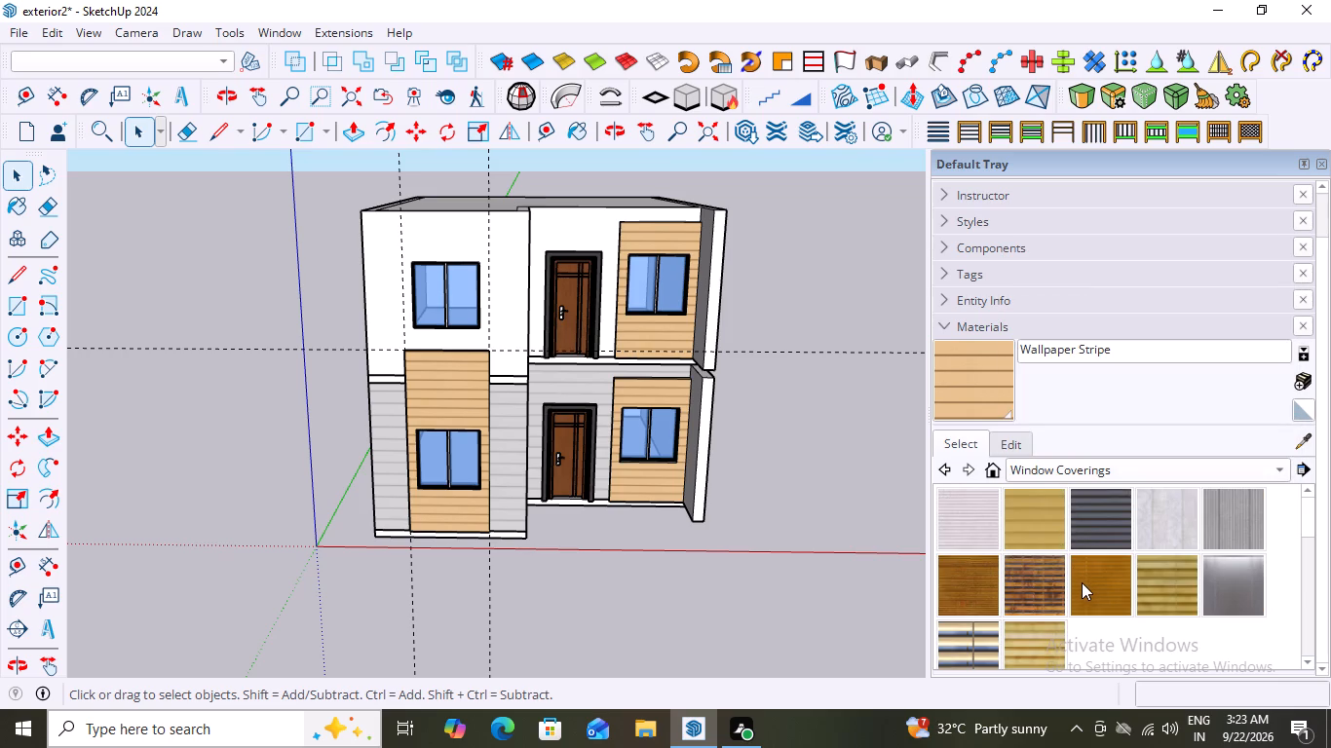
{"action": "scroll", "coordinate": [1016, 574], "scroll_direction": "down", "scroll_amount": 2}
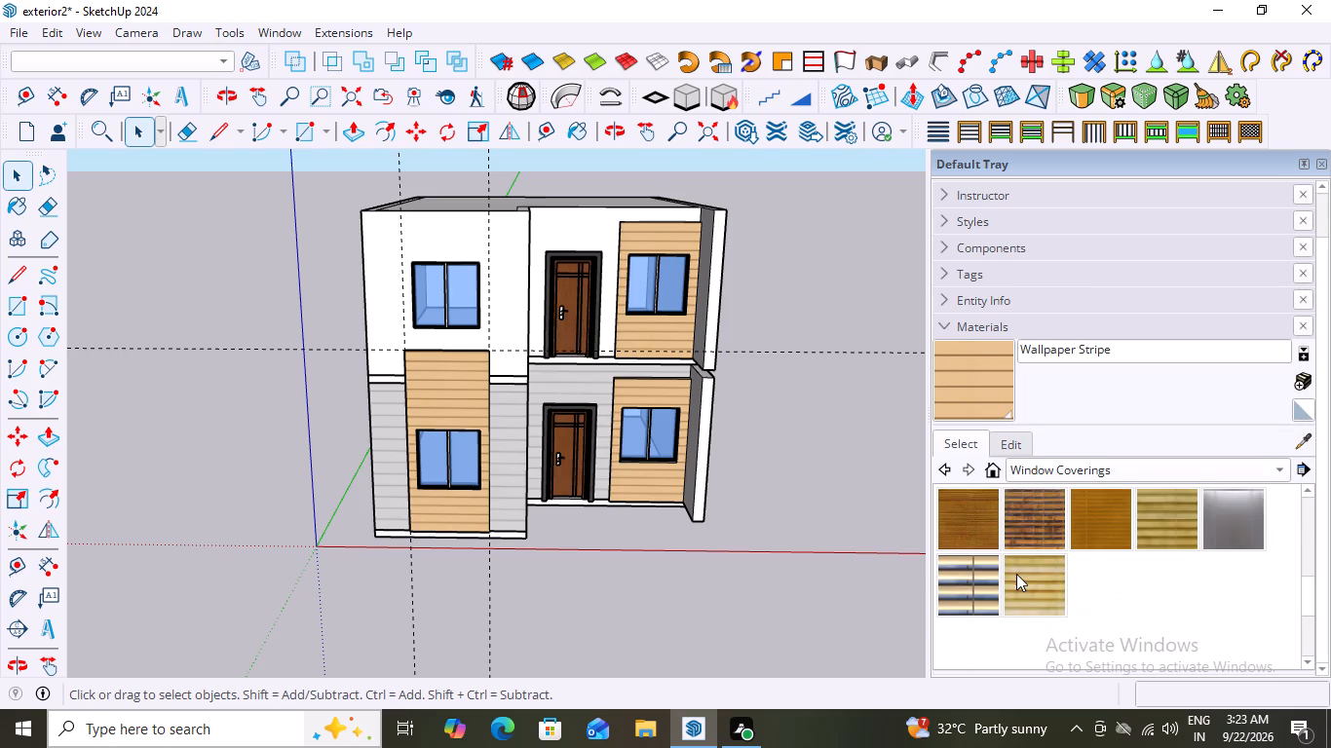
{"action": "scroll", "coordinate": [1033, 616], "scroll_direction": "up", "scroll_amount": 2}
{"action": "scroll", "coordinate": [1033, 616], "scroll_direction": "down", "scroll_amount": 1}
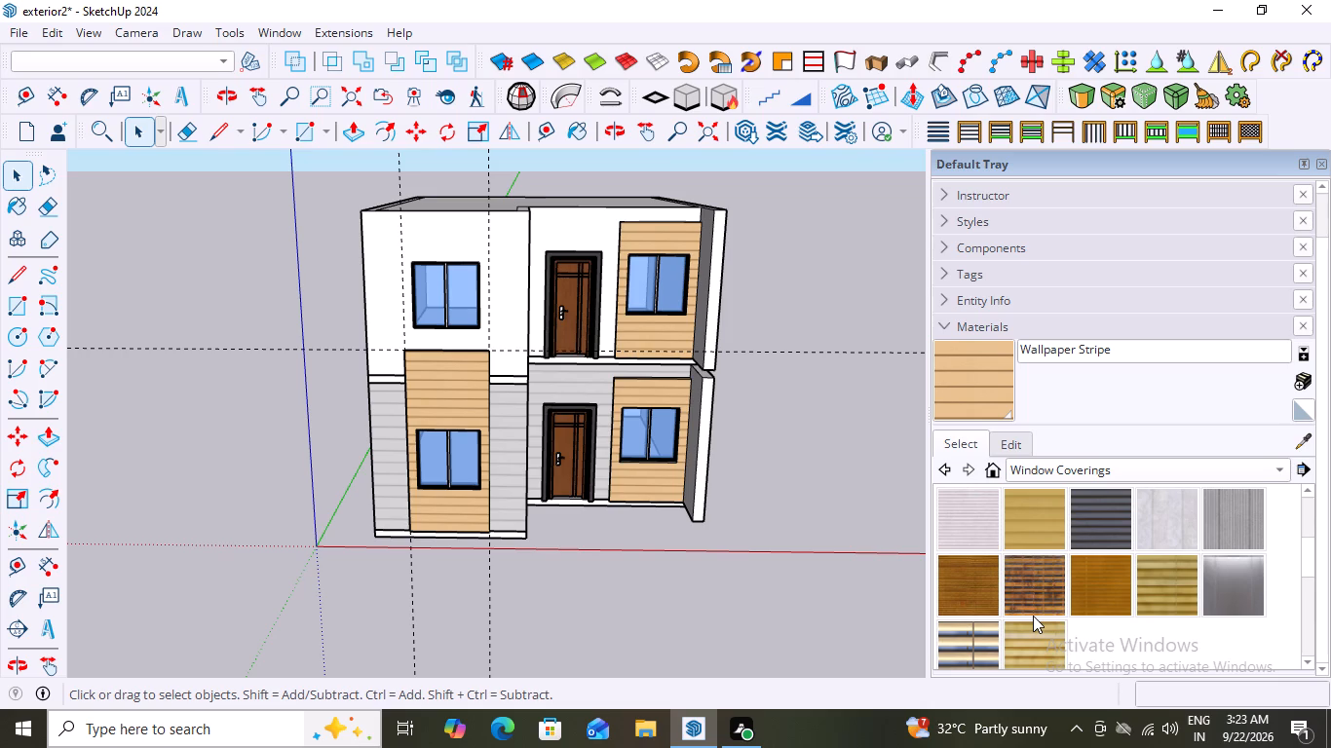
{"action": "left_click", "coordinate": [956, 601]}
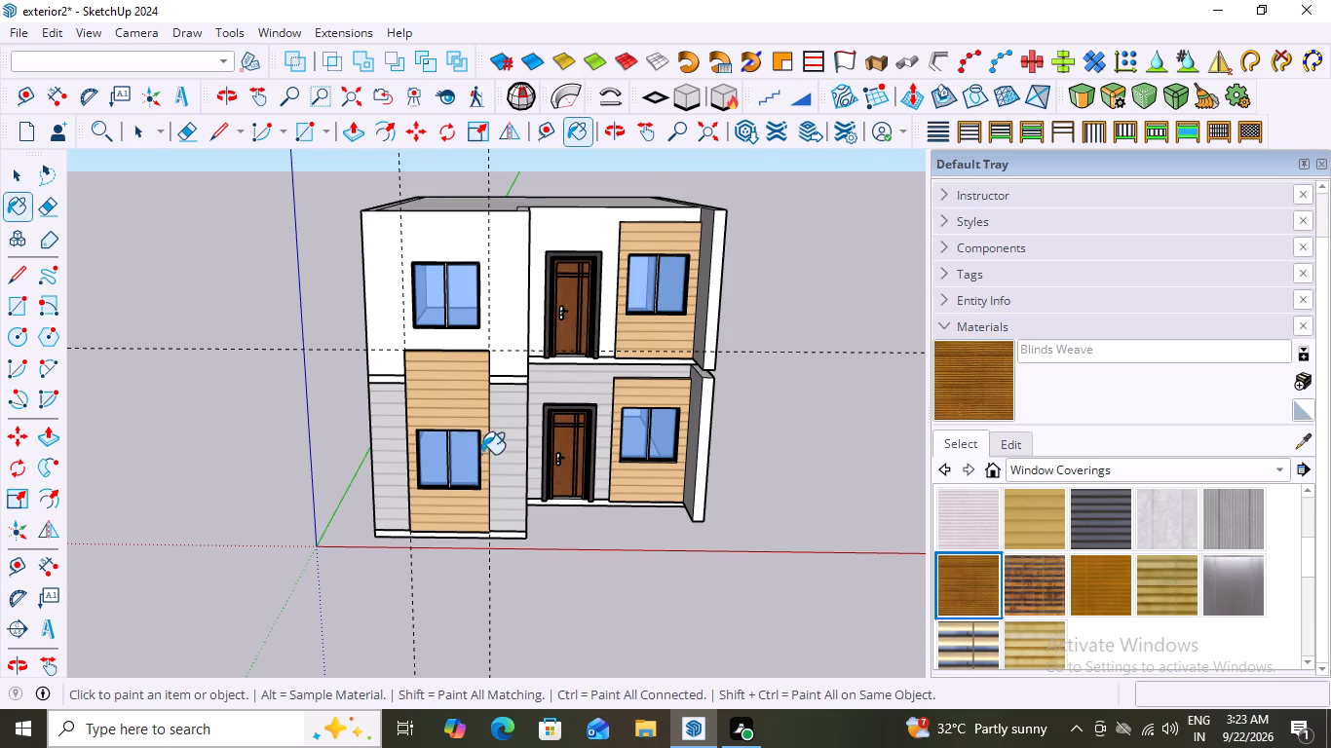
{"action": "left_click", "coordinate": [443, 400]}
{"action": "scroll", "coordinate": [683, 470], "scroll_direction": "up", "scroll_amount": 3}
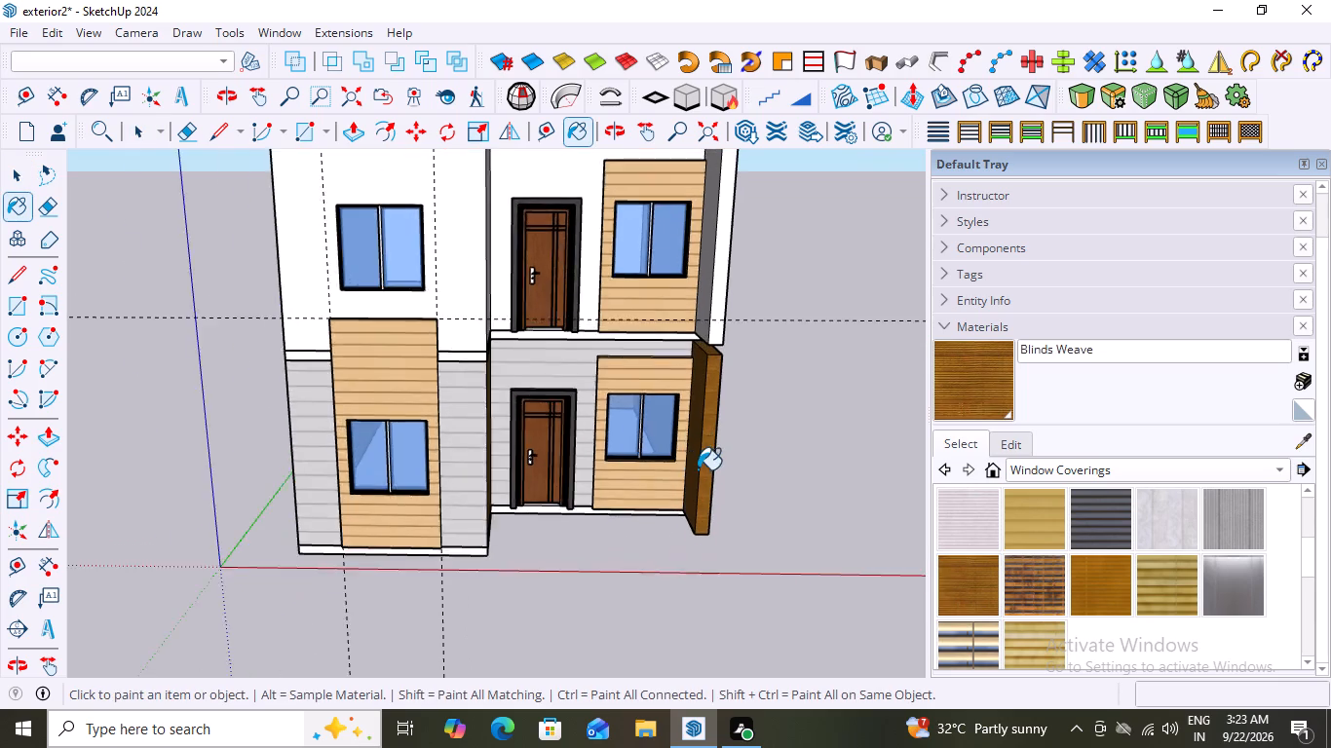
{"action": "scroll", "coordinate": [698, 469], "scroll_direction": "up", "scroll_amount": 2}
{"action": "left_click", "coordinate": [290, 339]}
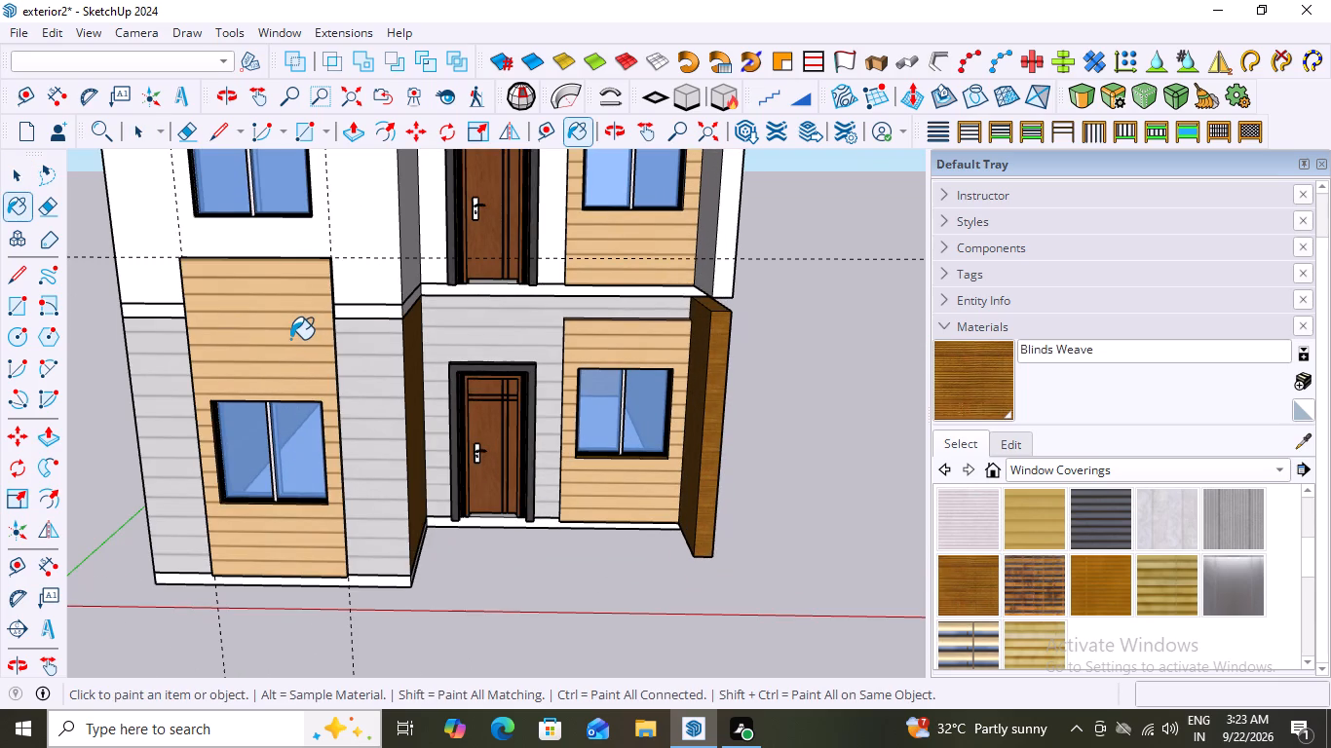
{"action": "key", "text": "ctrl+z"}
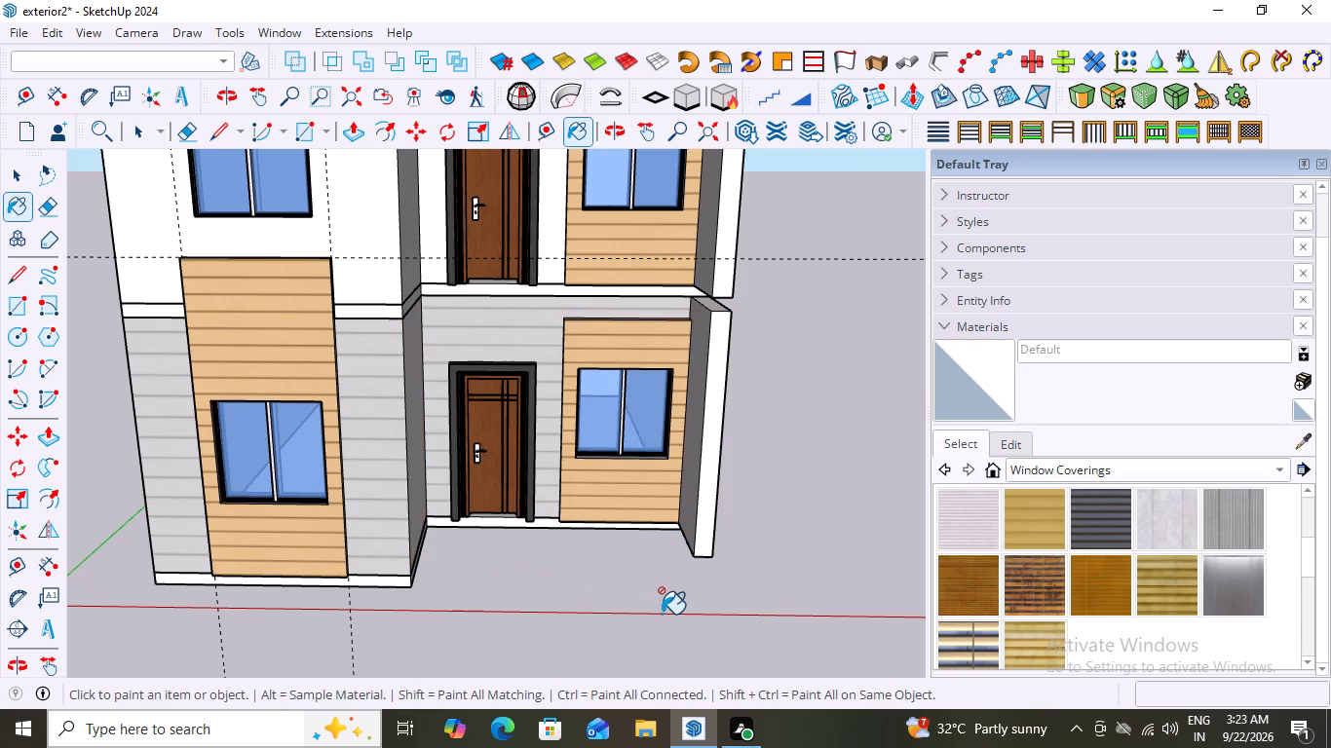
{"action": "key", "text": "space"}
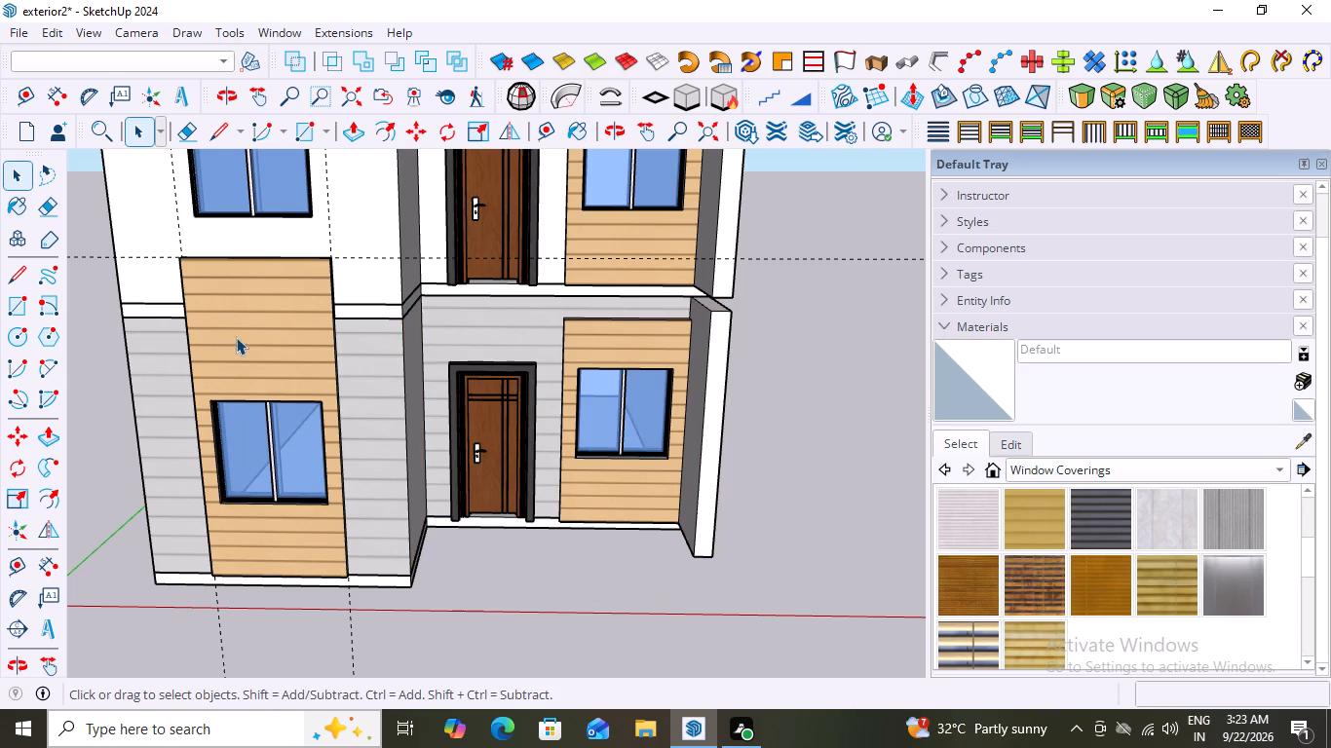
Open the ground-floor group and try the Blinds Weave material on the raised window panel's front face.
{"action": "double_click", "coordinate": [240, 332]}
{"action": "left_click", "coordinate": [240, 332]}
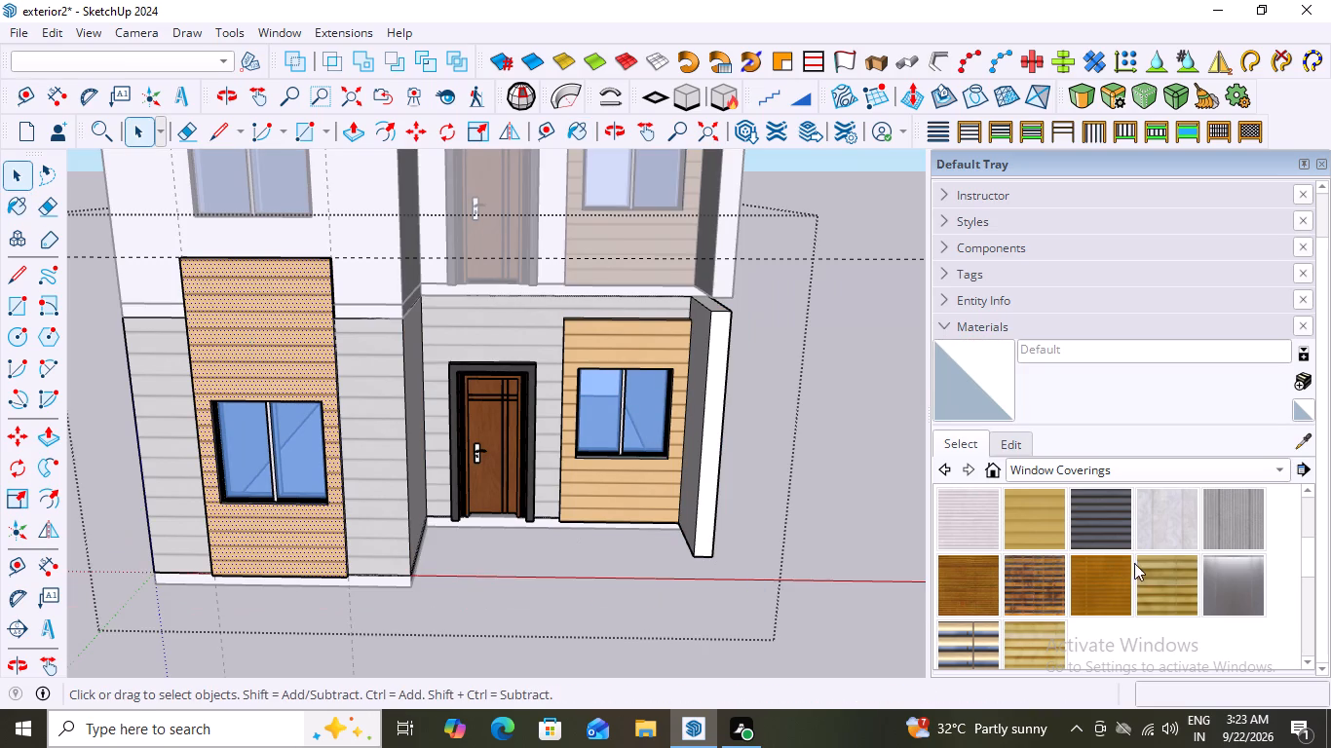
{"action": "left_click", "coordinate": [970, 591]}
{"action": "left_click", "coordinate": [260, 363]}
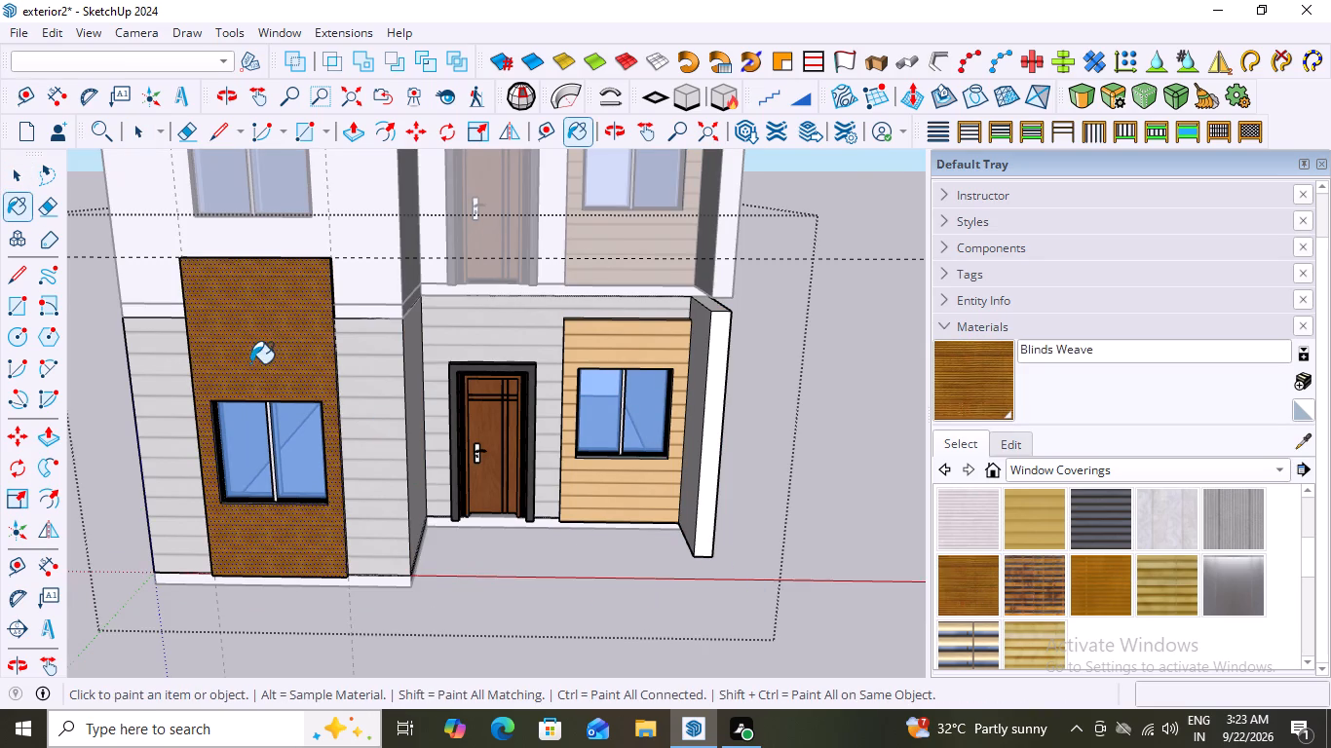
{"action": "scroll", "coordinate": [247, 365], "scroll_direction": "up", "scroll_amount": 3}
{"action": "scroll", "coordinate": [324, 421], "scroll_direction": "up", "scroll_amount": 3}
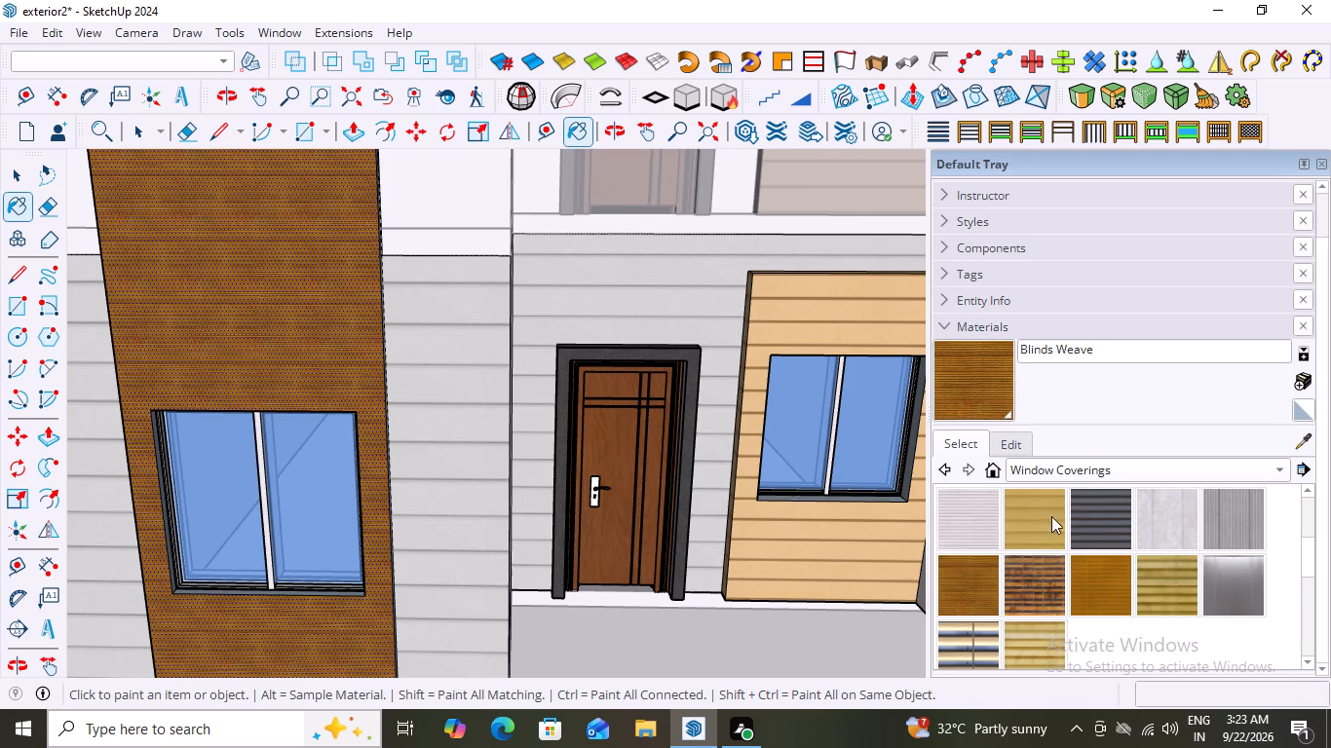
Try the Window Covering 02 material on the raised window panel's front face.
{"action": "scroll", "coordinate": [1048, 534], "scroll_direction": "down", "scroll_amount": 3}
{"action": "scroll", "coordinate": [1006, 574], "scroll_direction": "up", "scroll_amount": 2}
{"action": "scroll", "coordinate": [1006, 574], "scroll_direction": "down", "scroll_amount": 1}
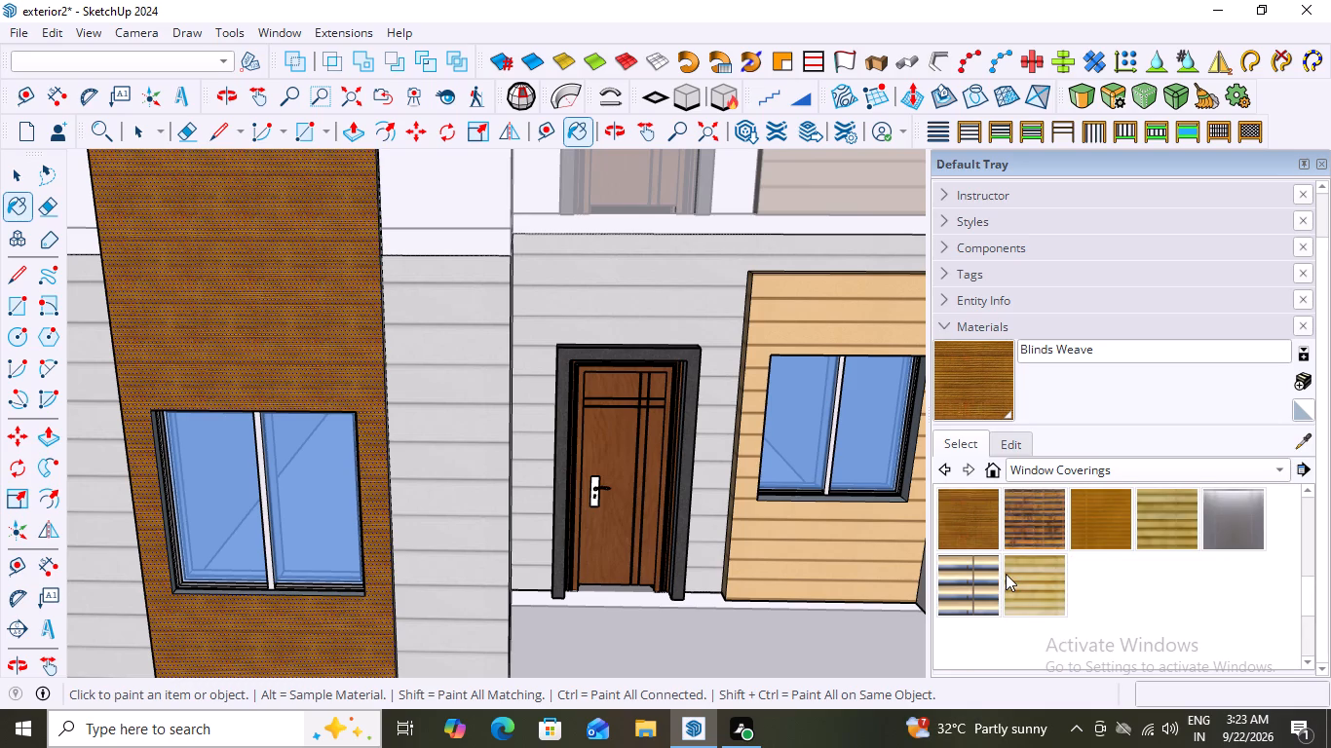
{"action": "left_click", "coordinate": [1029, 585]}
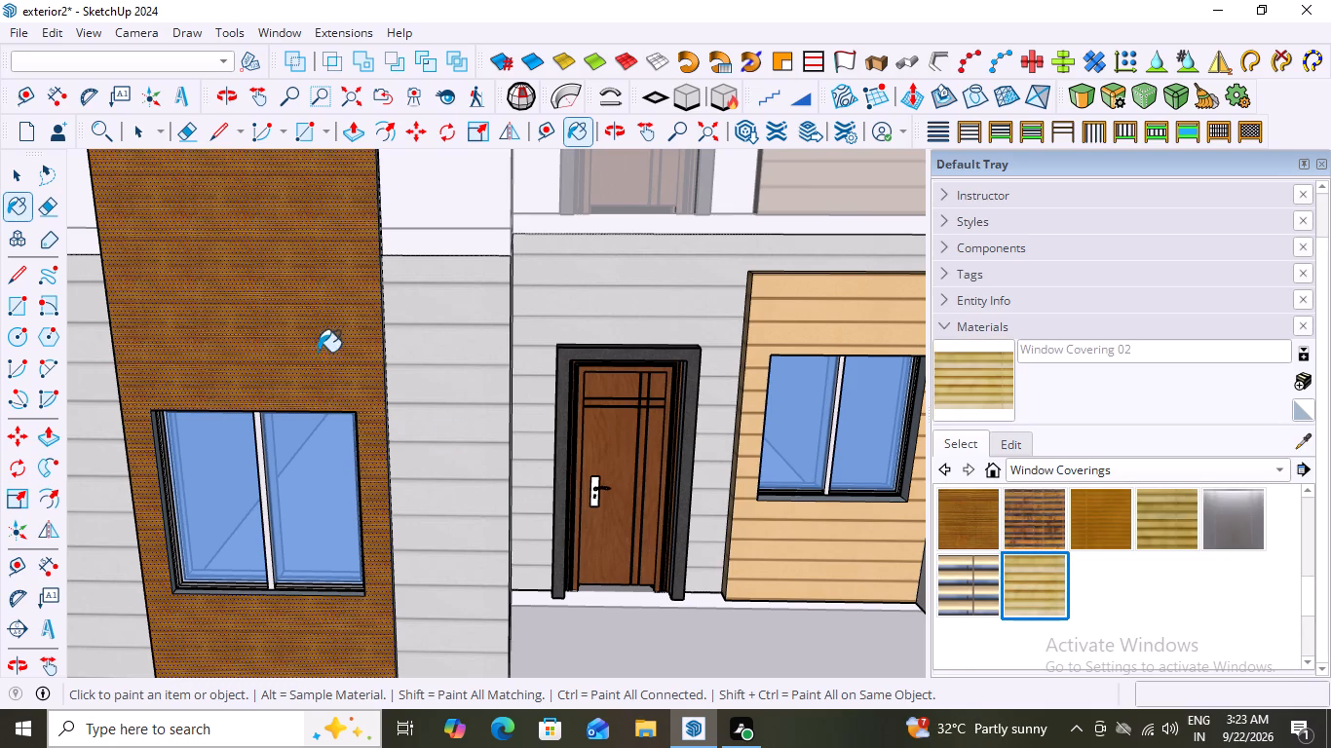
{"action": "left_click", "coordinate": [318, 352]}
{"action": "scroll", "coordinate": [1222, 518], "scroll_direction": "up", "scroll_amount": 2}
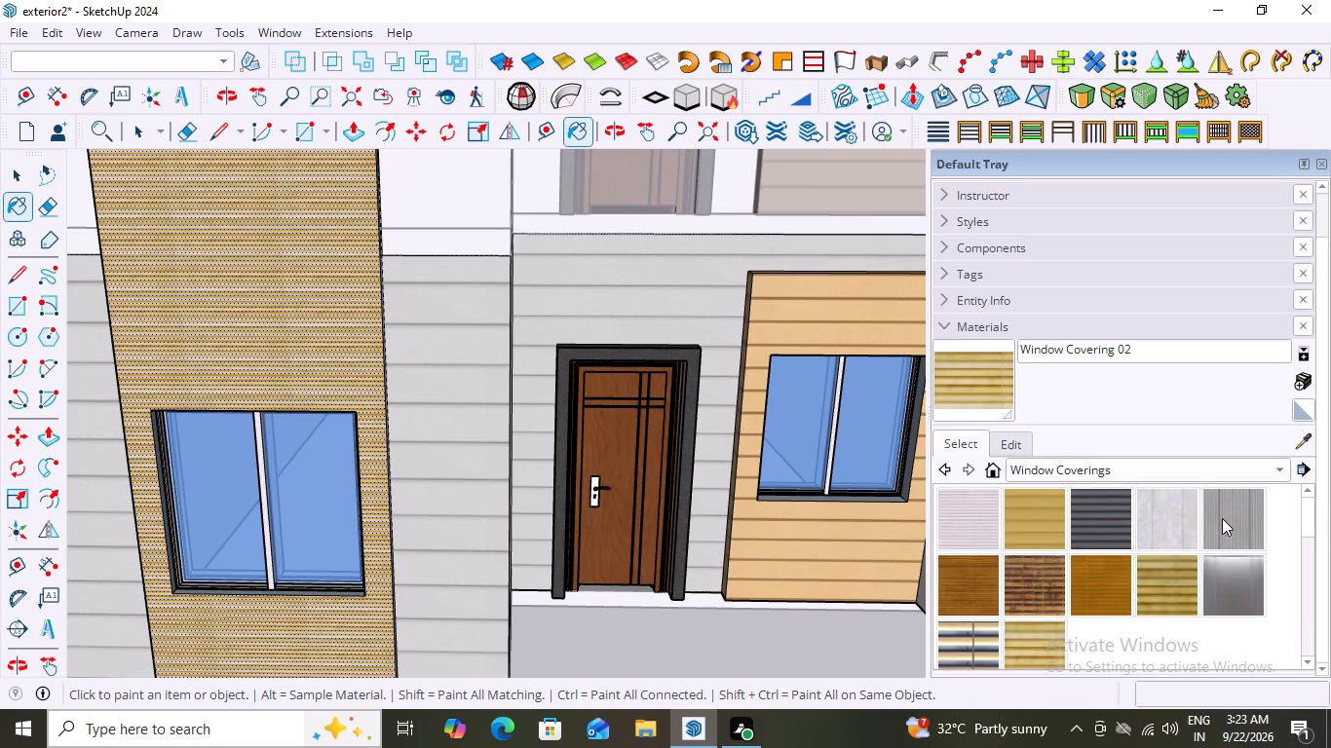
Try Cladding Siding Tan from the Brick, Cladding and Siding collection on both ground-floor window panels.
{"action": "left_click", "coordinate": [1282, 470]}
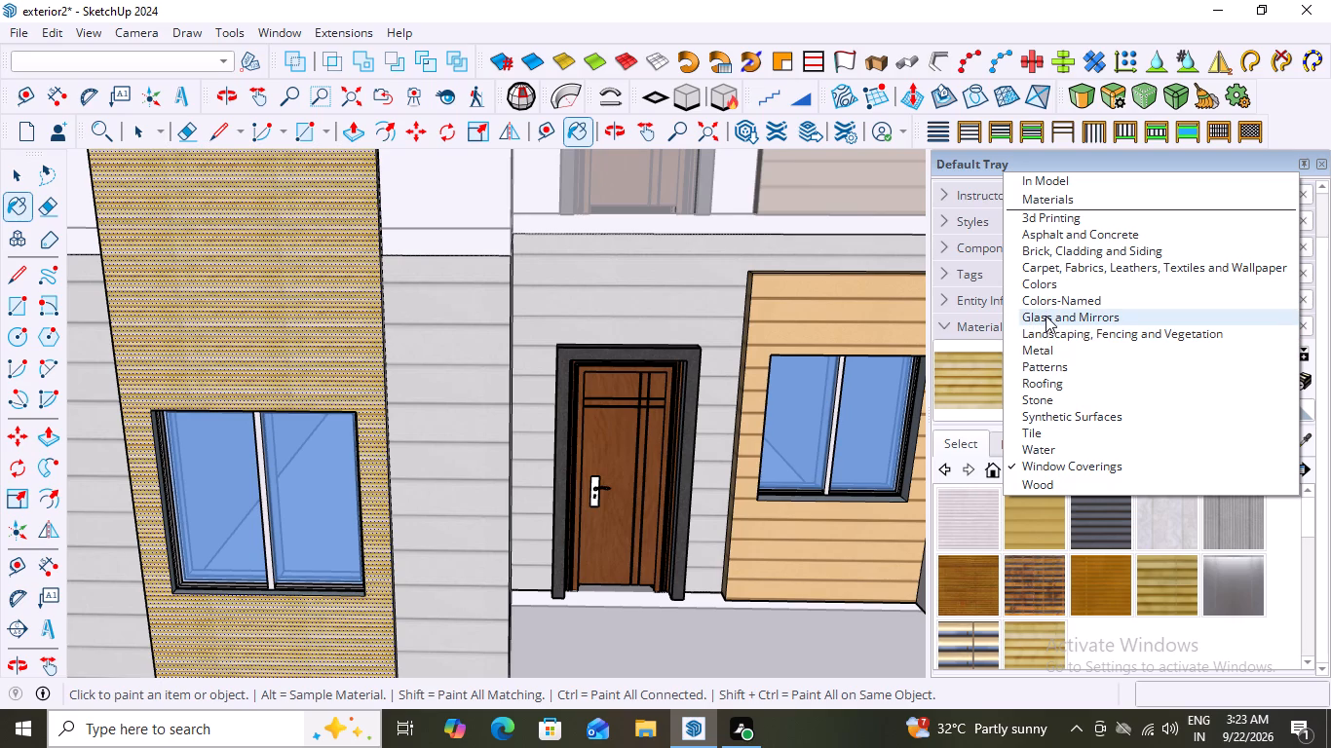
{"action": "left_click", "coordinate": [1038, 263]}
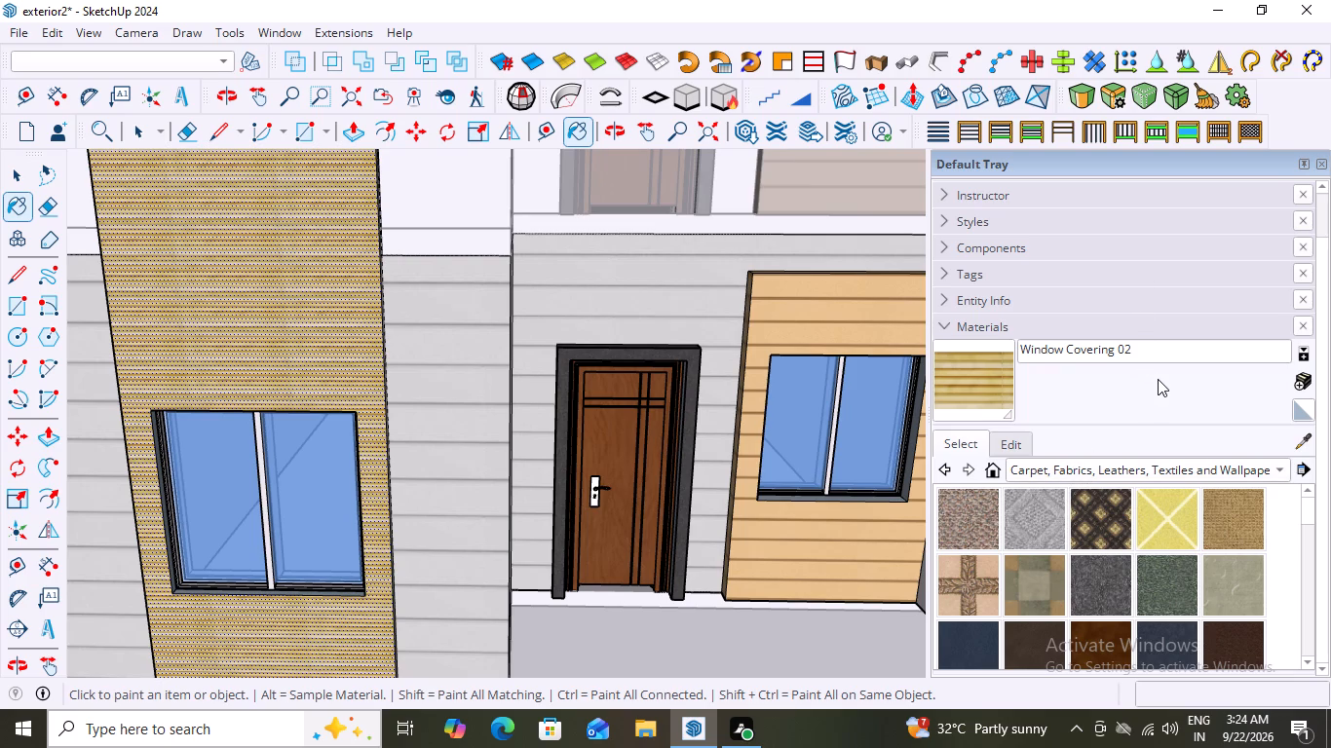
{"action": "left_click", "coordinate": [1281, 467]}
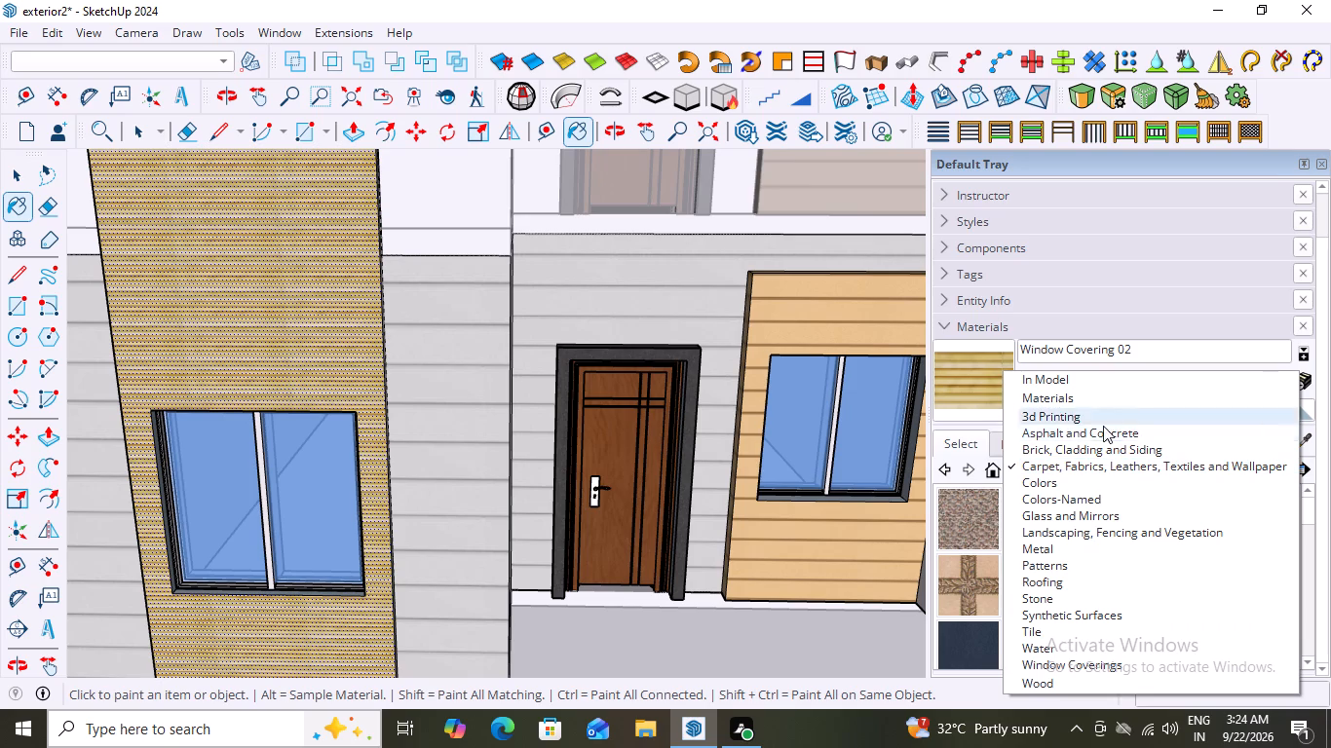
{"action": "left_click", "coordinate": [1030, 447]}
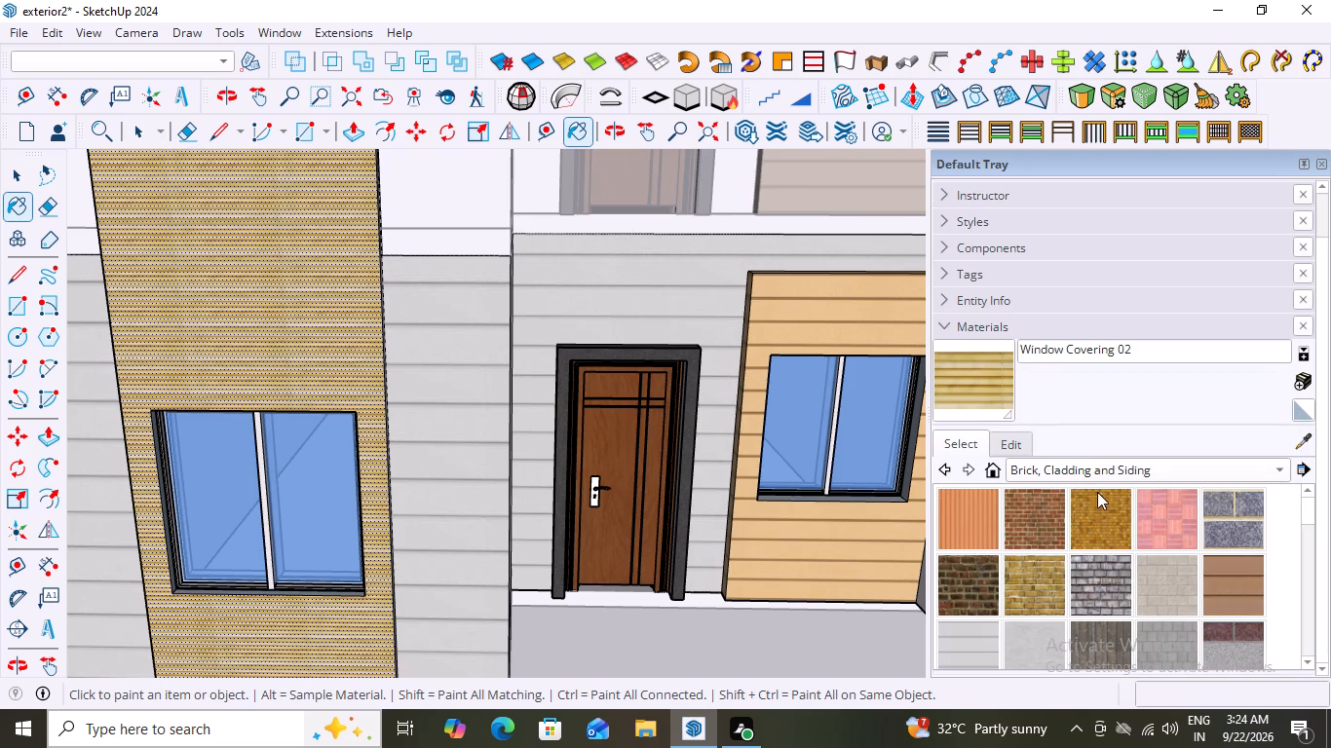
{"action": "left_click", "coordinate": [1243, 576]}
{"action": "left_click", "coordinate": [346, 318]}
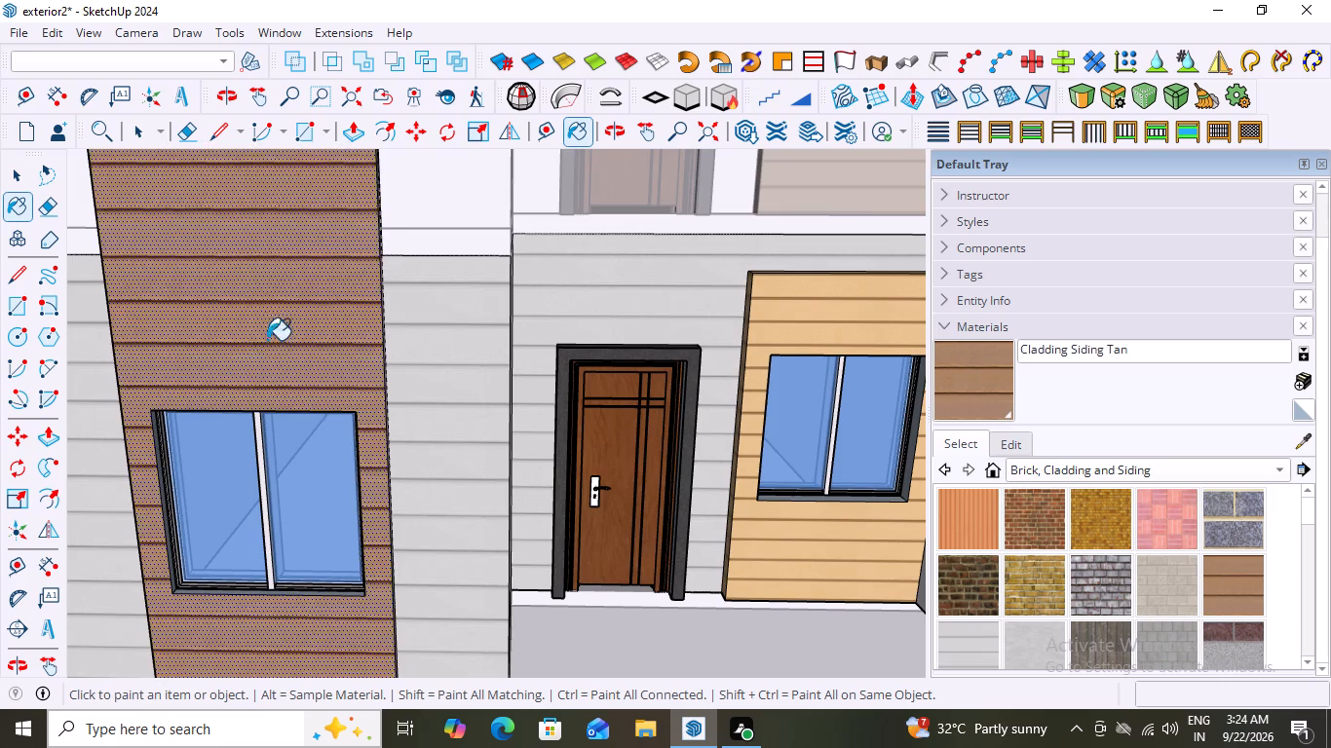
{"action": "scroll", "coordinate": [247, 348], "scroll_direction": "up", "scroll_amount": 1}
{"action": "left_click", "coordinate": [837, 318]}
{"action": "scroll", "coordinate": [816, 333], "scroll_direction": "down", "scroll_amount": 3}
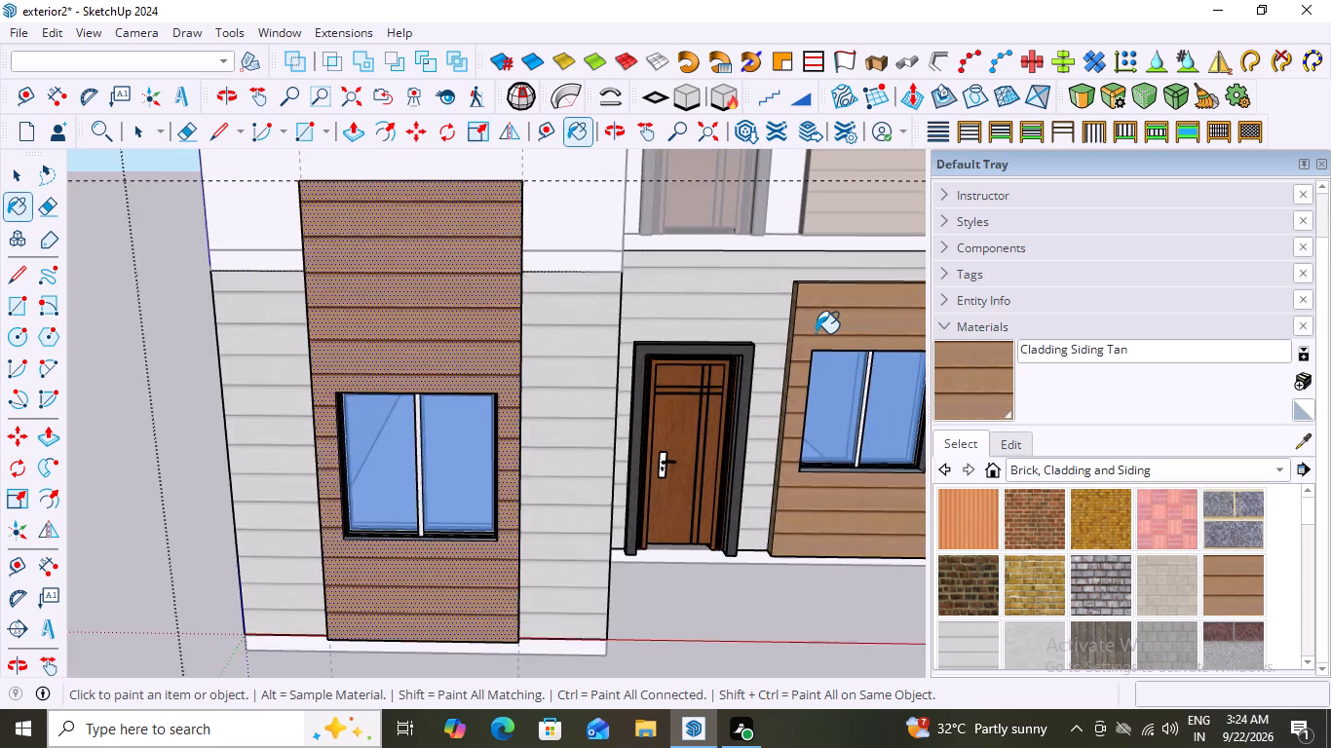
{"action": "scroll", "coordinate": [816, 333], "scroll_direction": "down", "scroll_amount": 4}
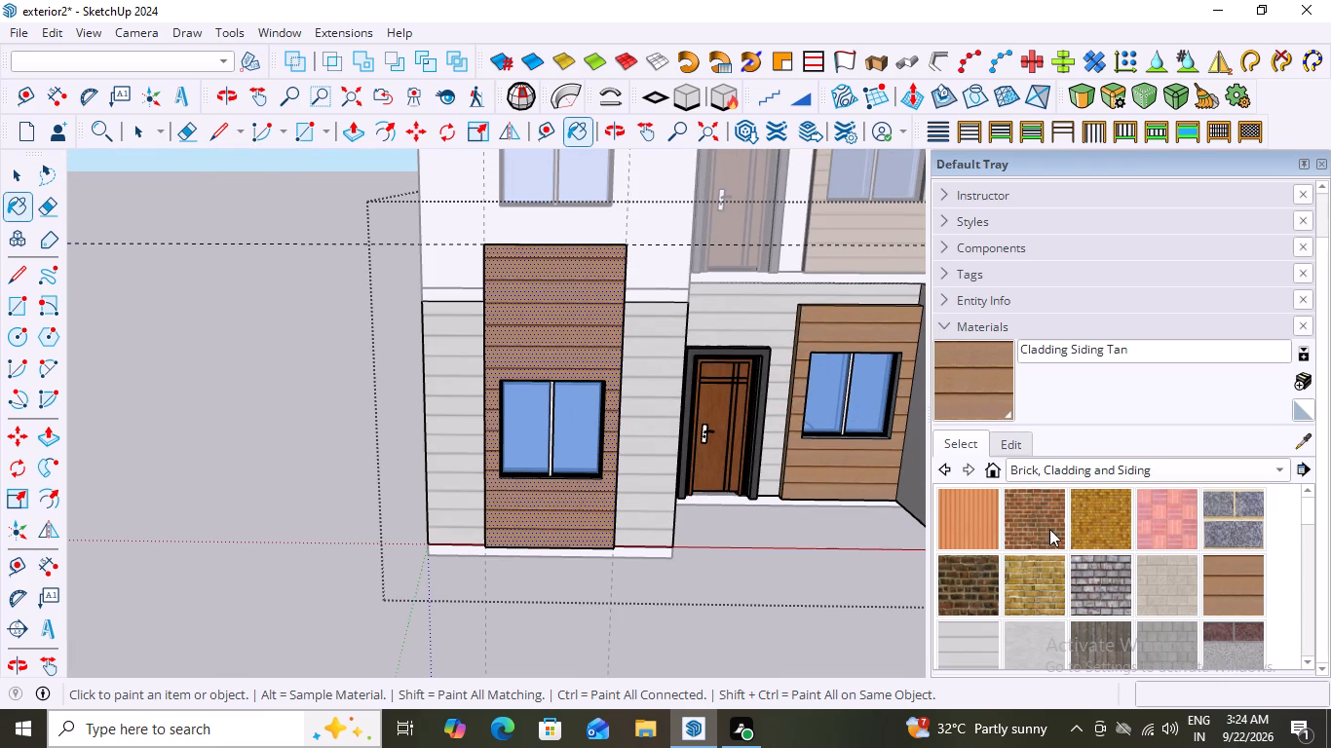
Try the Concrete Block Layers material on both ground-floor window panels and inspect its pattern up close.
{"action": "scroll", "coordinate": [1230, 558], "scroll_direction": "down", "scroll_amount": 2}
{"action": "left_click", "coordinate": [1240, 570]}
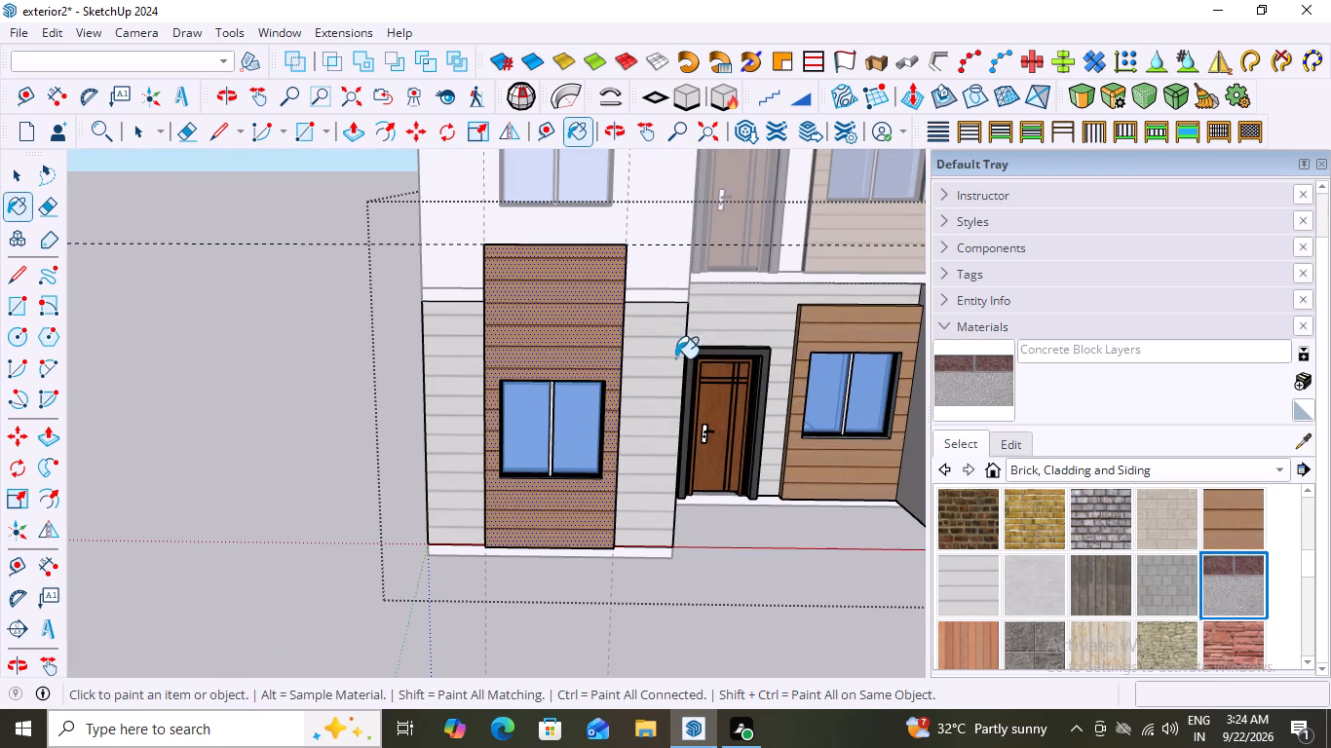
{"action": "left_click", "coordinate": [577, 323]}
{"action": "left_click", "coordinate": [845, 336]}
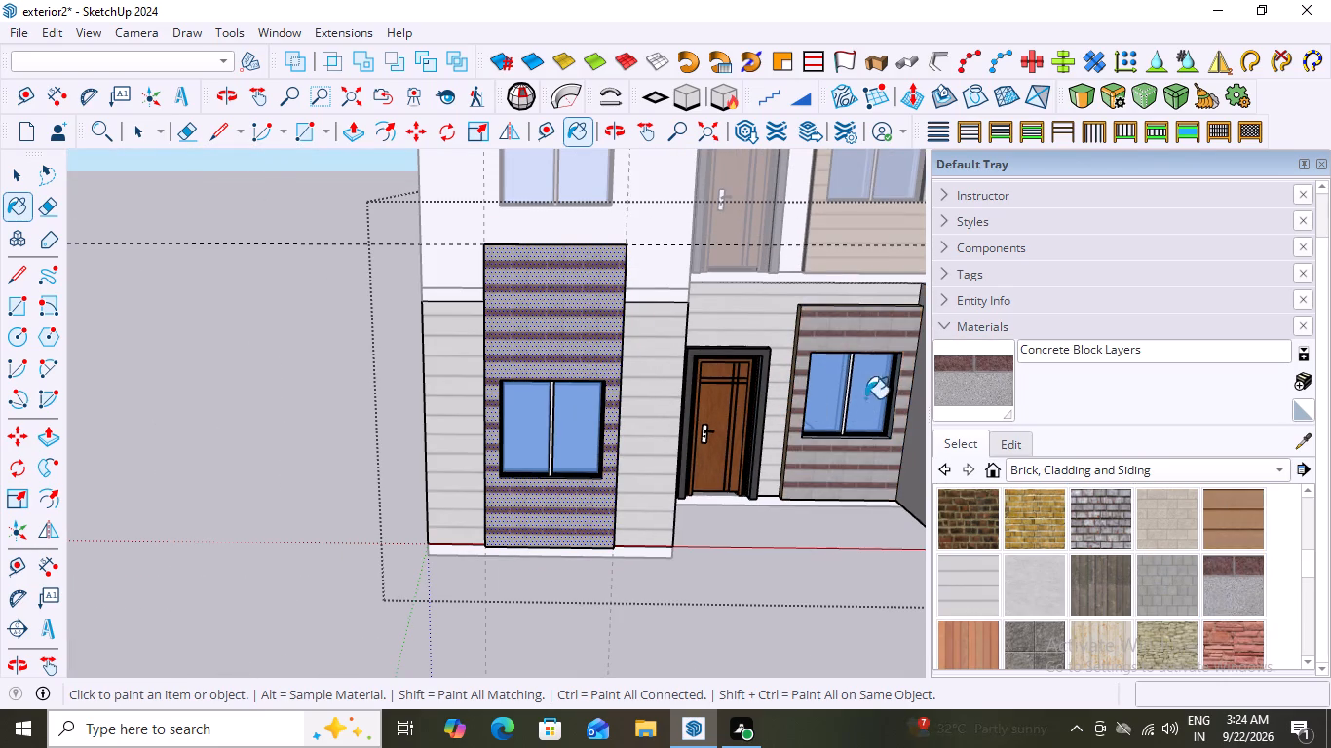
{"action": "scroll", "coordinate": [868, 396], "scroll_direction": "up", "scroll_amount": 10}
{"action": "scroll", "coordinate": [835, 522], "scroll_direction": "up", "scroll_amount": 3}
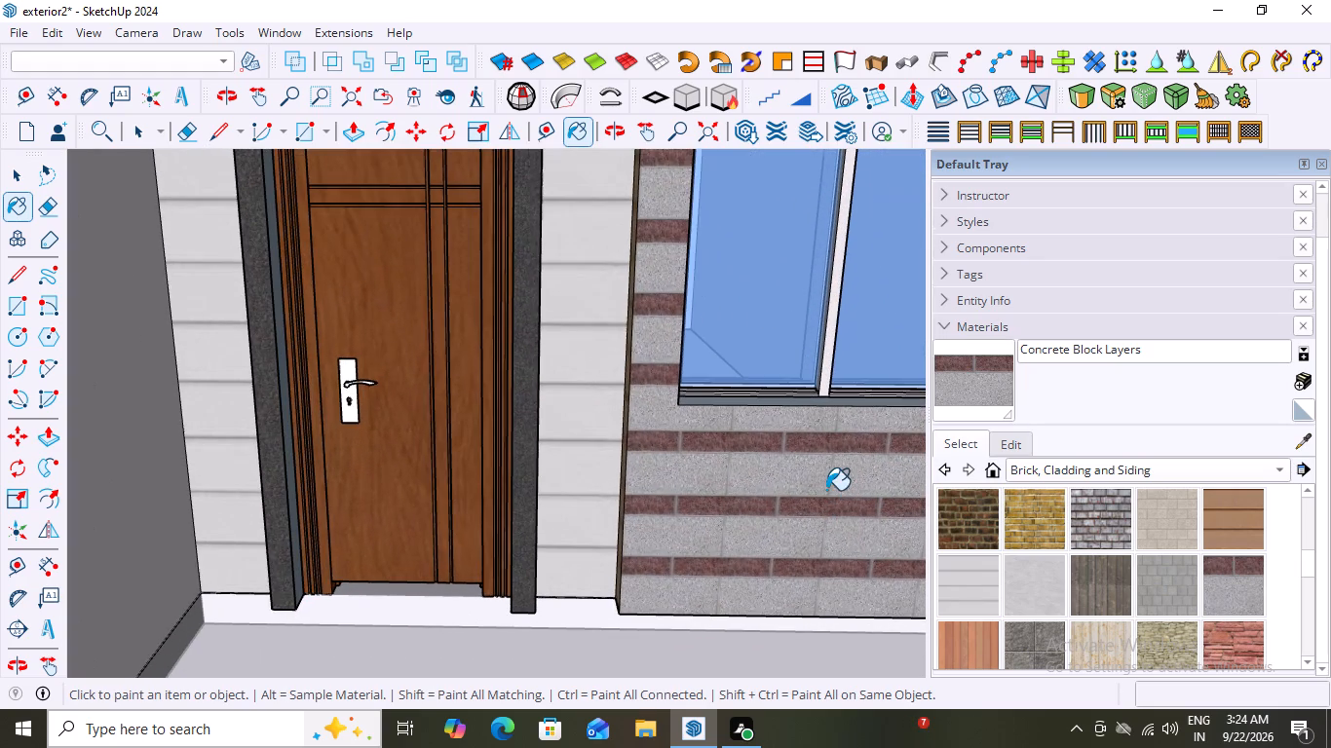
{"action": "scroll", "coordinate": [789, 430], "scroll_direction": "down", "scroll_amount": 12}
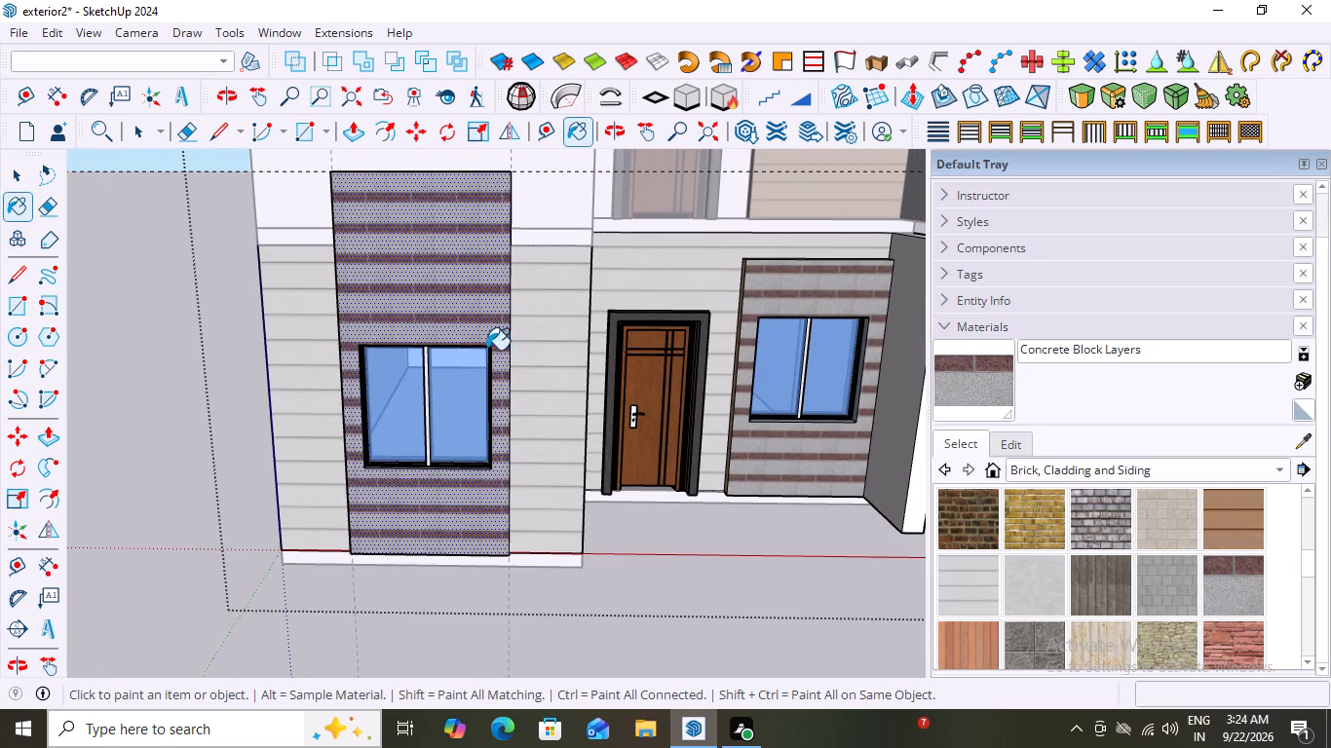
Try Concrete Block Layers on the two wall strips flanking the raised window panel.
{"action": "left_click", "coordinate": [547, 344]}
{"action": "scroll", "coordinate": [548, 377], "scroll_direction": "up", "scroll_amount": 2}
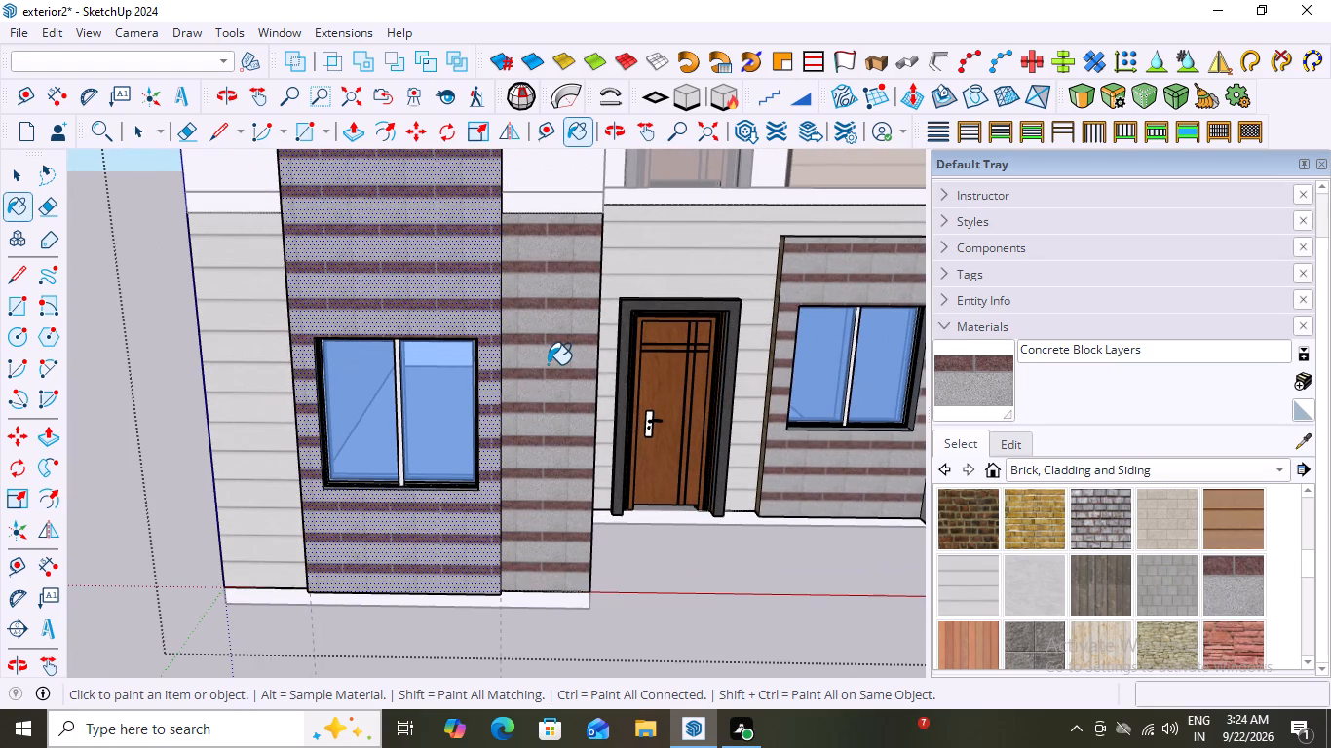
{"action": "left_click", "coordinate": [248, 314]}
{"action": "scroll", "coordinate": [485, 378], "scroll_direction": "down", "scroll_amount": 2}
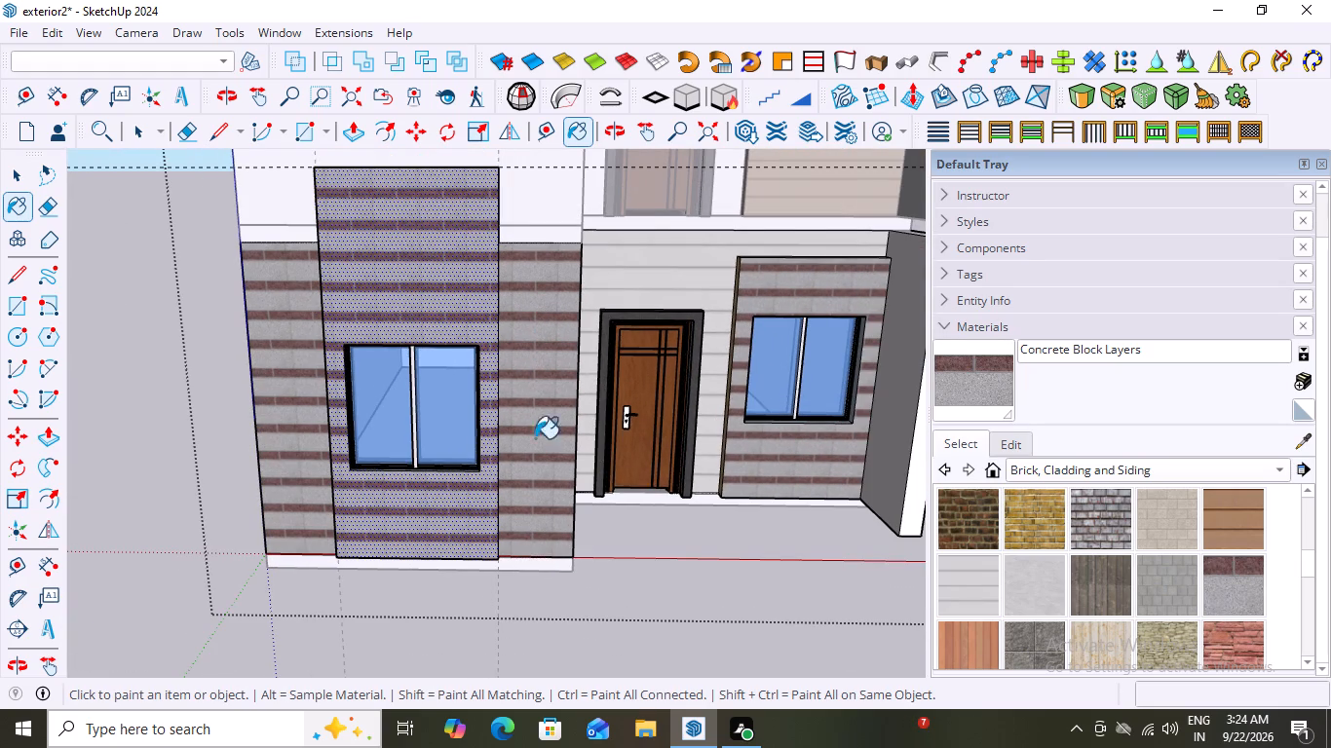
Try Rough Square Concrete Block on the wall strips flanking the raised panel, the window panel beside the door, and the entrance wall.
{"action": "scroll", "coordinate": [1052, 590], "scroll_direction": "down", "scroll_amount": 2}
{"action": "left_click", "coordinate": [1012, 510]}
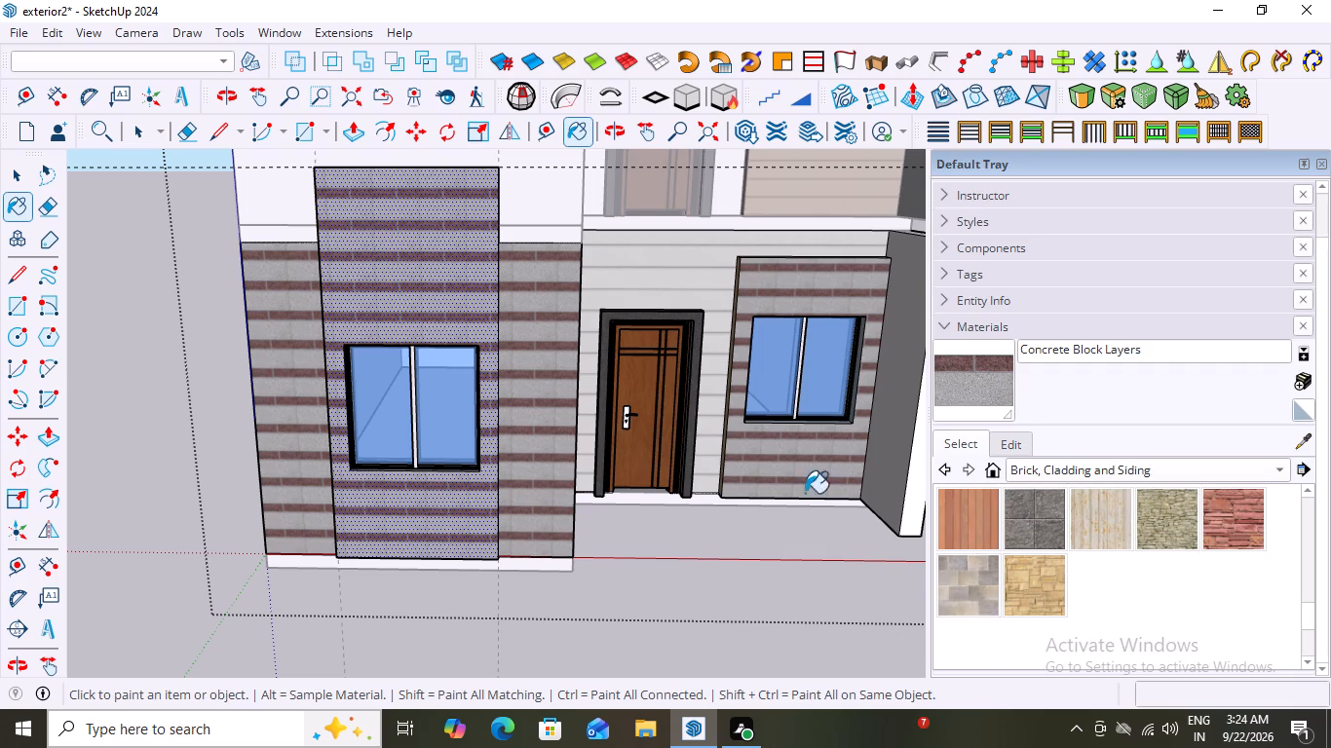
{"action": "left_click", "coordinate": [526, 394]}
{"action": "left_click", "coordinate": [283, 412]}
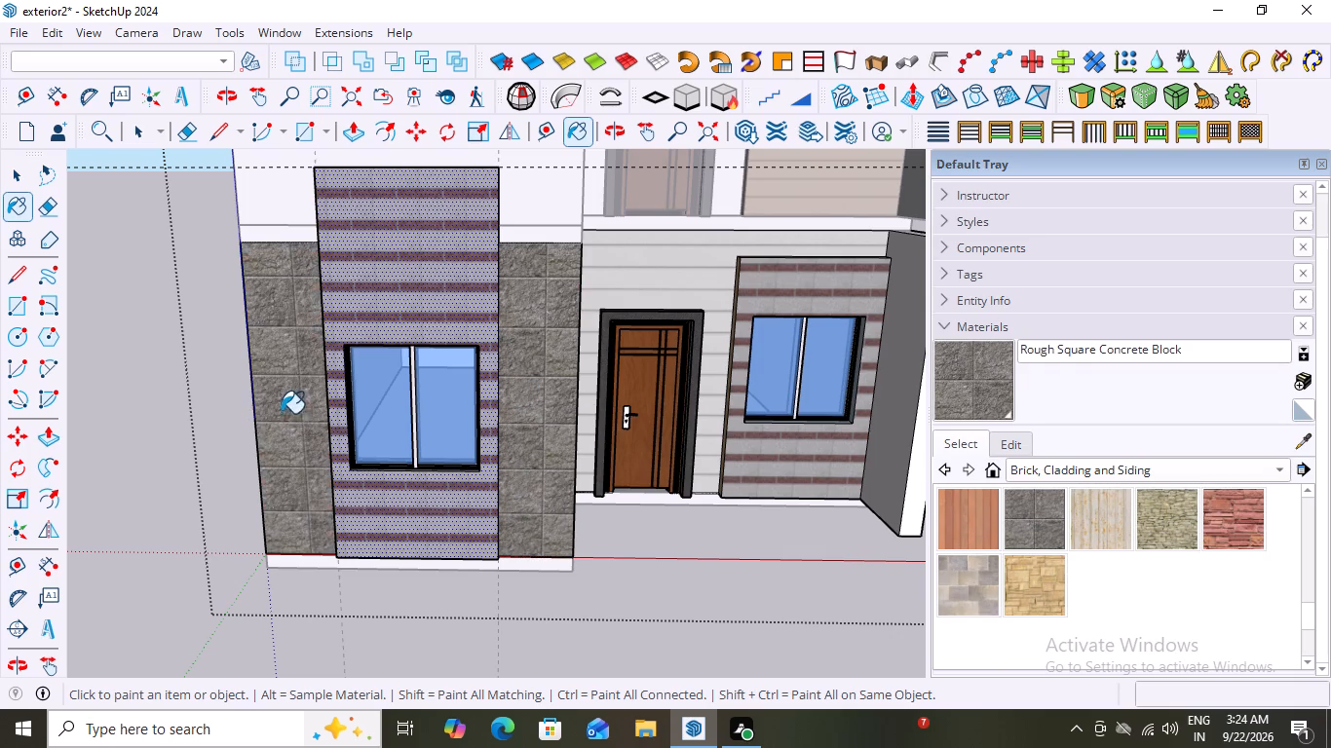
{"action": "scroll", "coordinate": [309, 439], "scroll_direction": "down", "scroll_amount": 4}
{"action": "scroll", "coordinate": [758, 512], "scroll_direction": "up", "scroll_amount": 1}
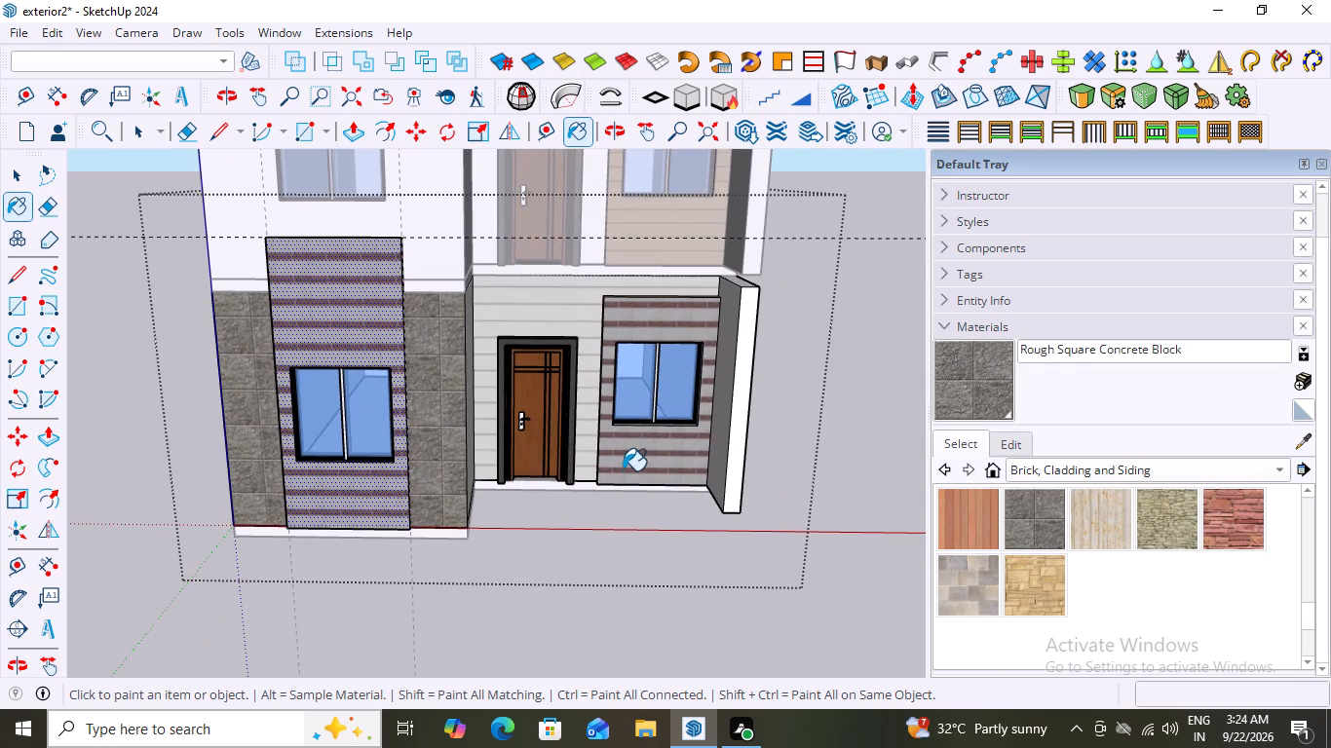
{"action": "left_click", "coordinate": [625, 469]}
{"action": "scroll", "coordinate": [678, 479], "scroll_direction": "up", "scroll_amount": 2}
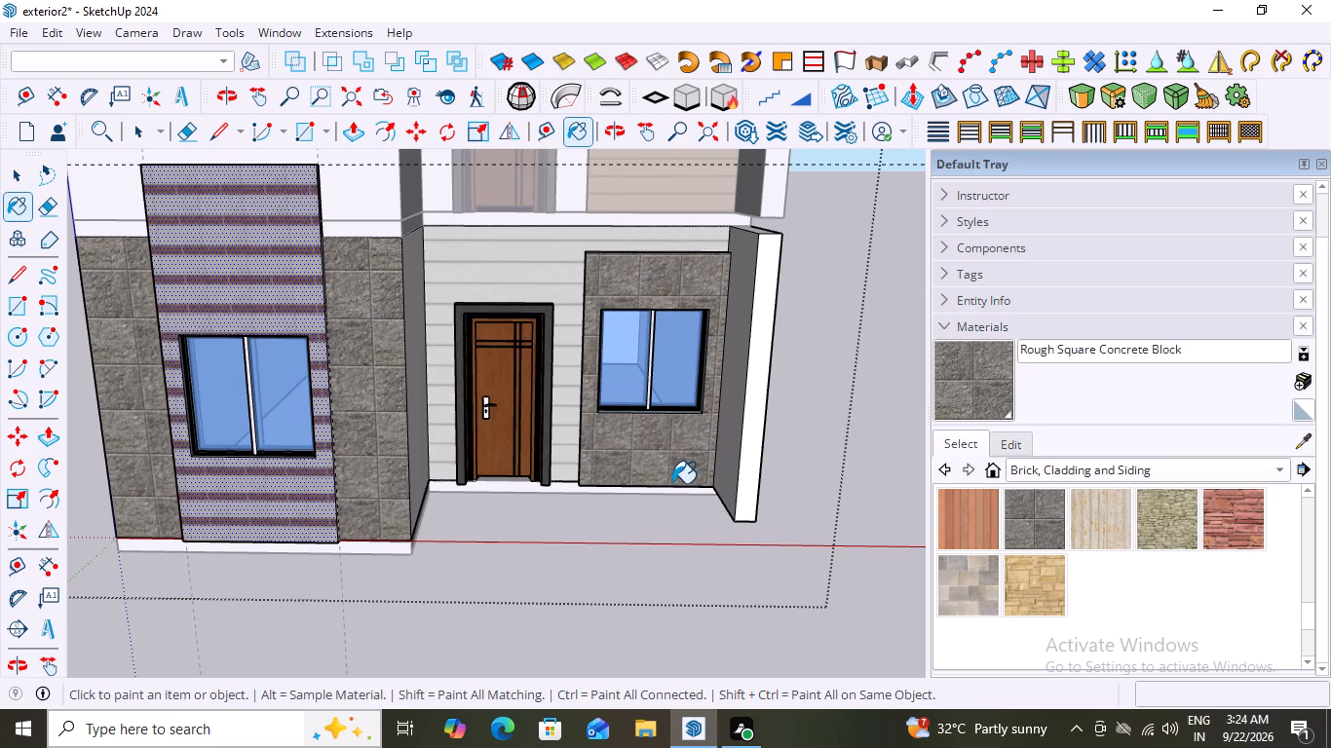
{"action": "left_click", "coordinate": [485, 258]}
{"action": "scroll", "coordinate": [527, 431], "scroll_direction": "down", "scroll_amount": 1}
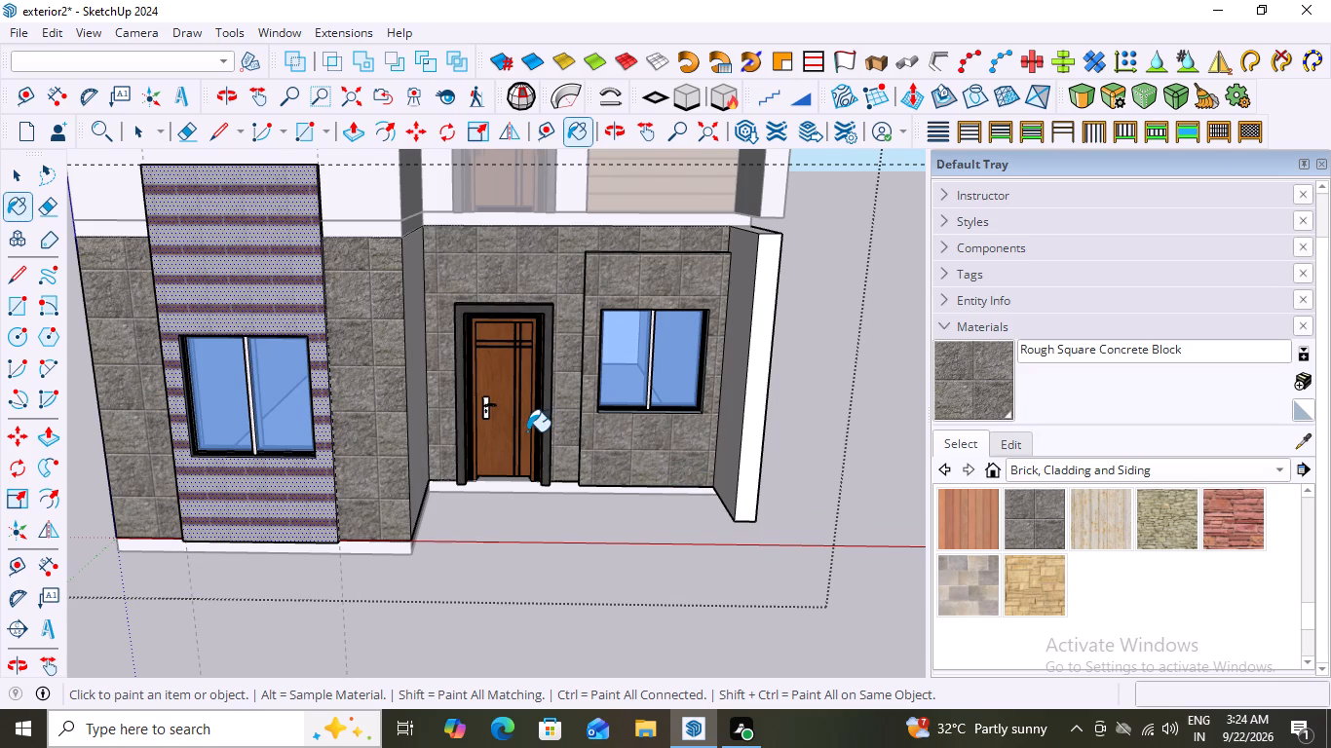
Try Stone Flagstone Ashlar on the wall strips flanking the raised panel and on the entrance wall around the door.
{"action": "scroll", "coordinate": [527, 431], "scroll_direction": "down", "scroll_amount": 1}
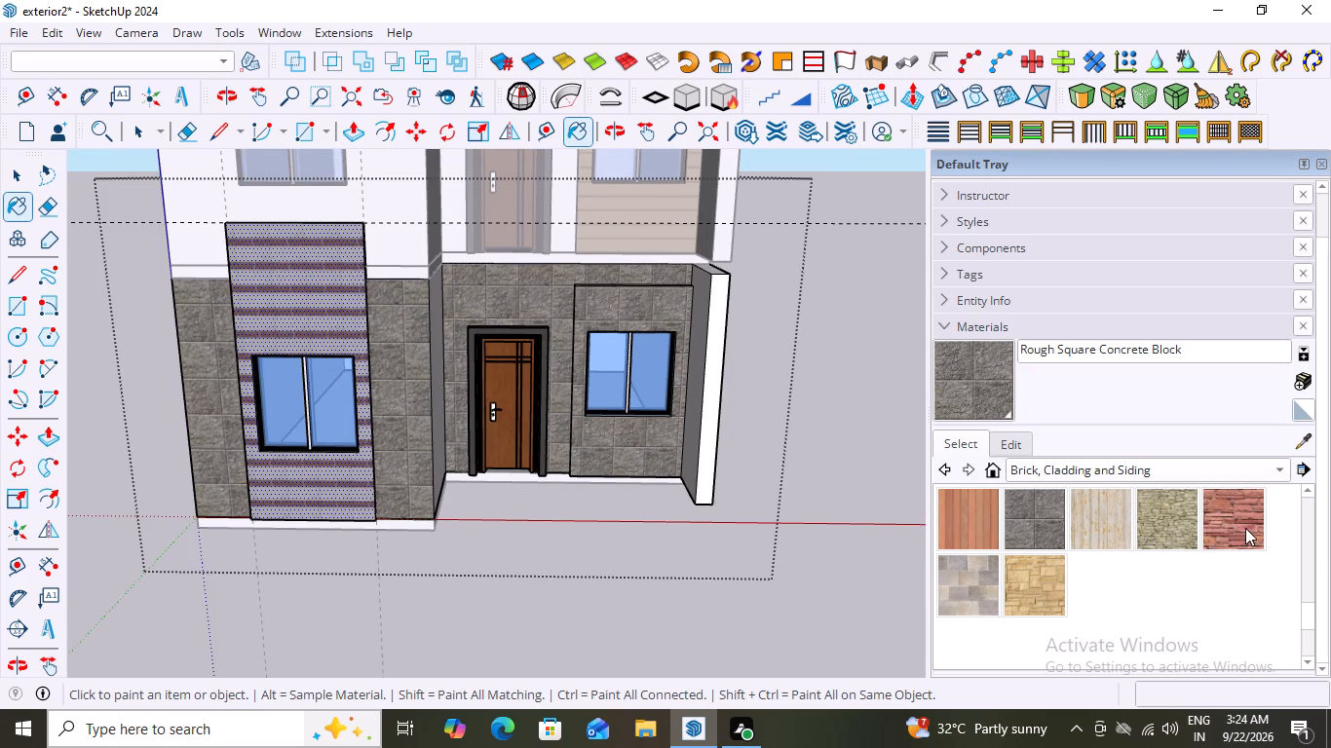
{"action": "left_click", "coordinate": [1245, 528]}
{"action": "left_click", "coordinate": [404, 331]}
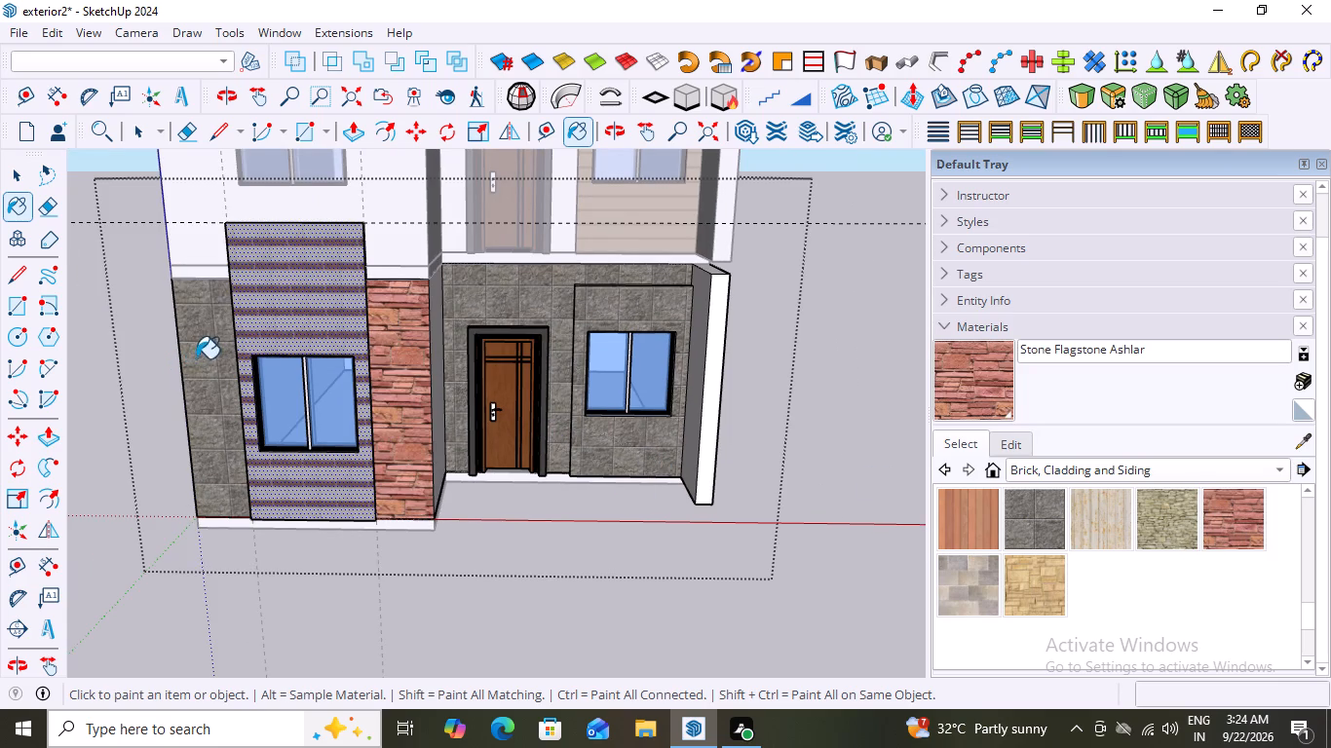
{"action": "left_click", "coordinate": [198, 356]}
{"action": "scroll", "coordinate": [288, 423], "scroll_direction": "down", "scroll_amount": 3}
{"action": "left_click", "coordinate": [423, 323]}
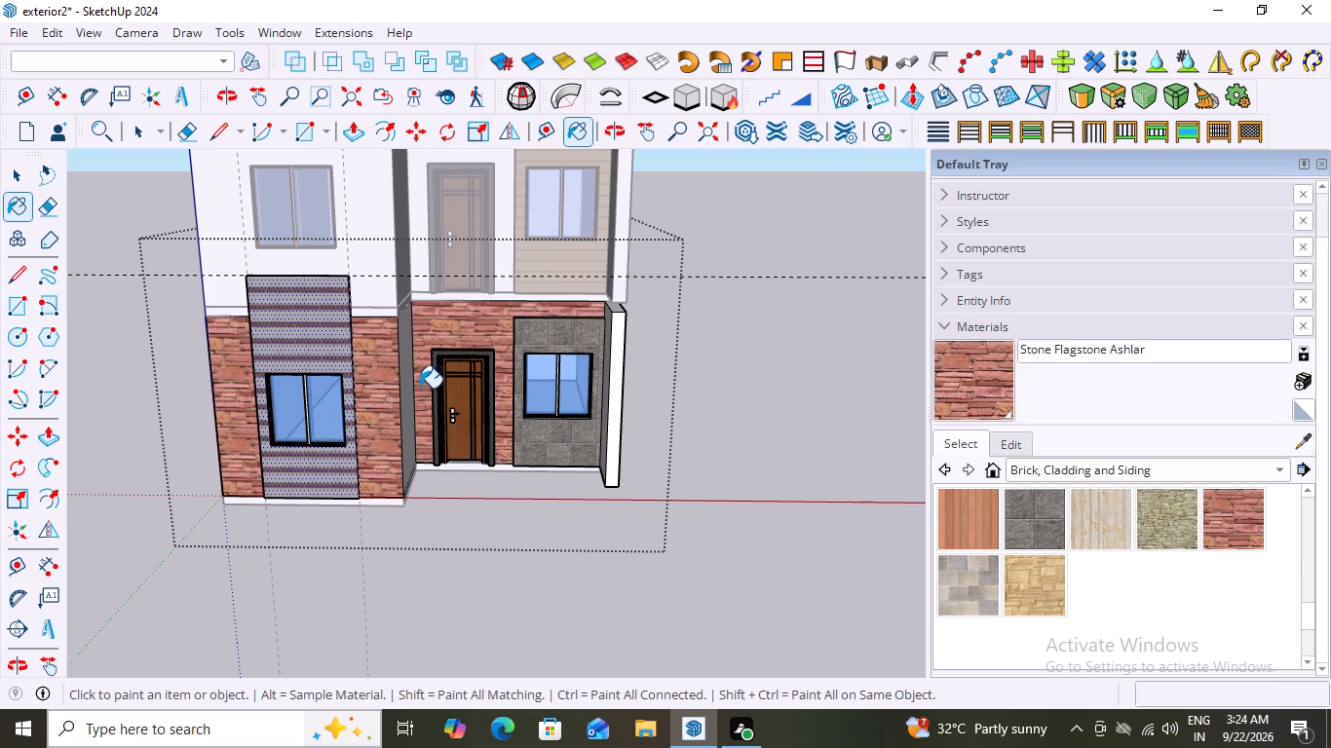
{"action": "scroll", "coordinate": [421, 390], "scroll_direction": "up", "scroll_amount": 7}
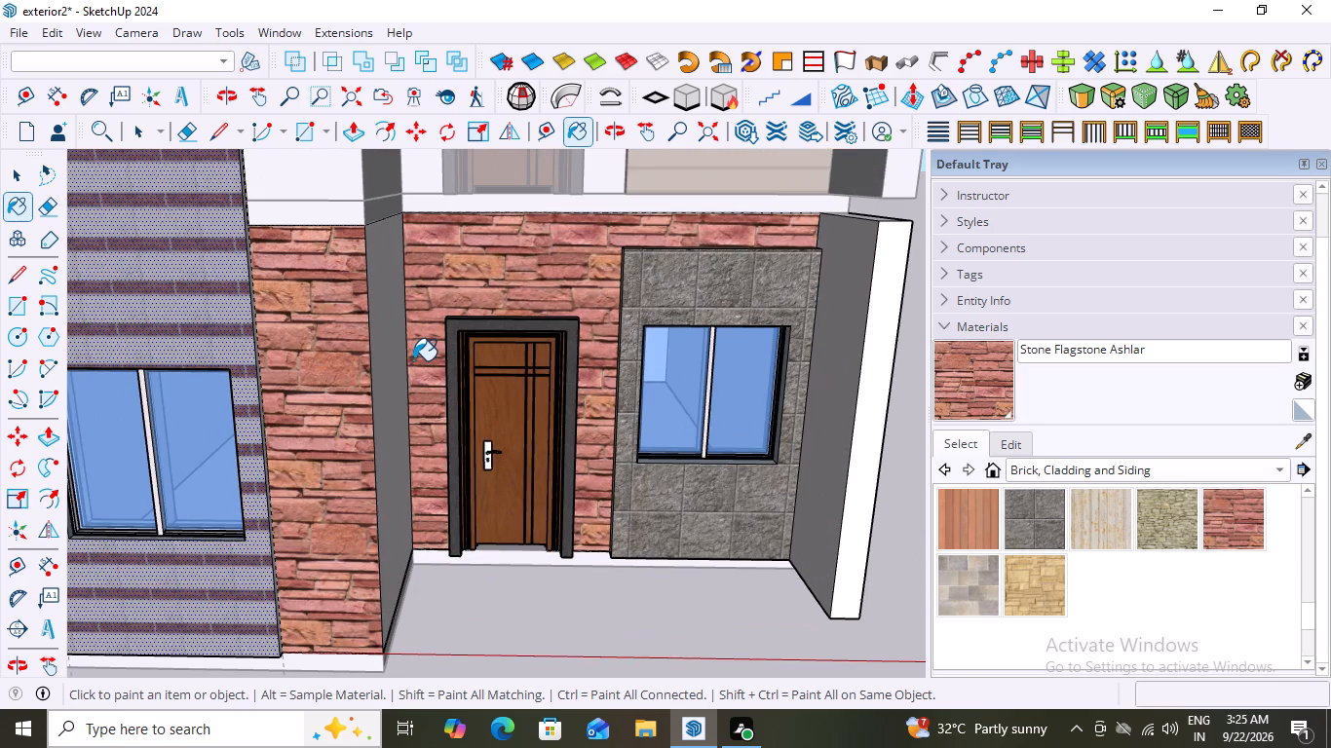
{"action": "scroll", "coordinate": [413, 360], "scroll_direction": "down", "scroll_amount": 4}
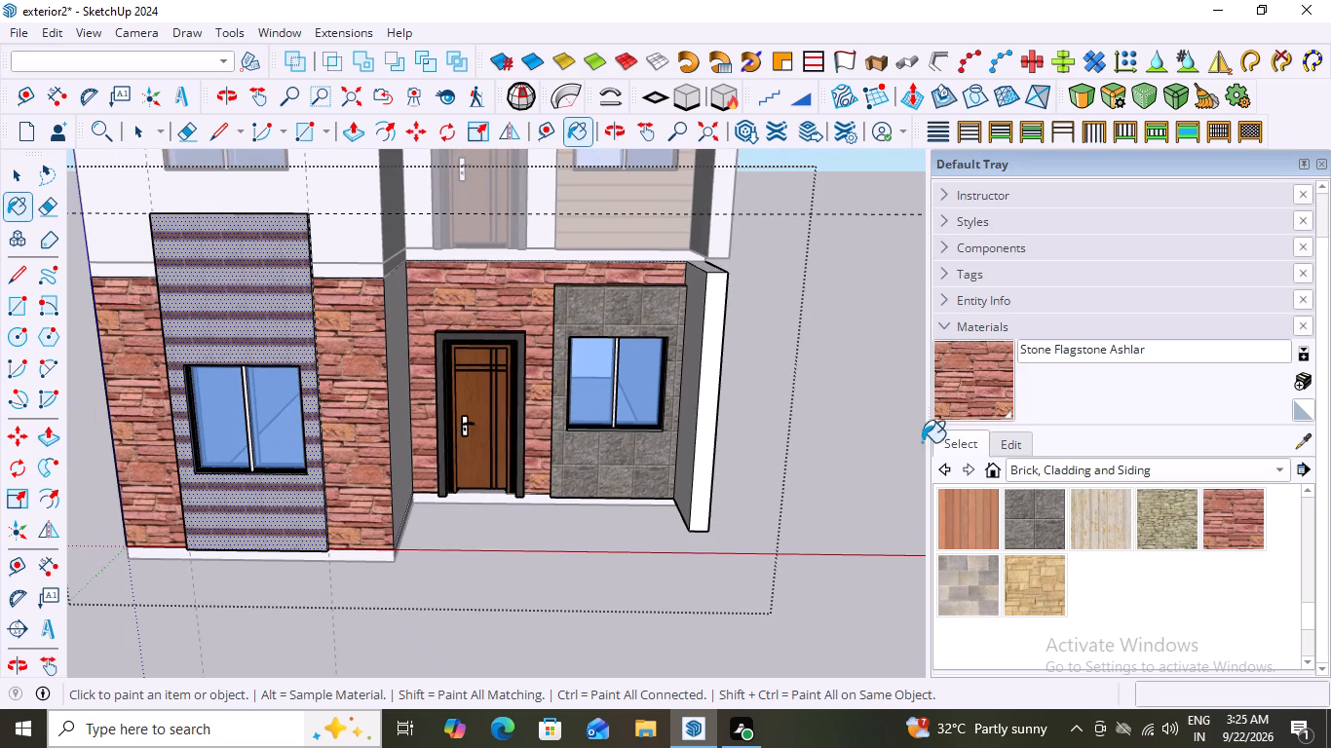
Paint the entrance wall and both wall strips flanking the raised panel with Stone Sandstone Ashlar Light.
{"action": "left_click", "coordinate": [1021, 580]}
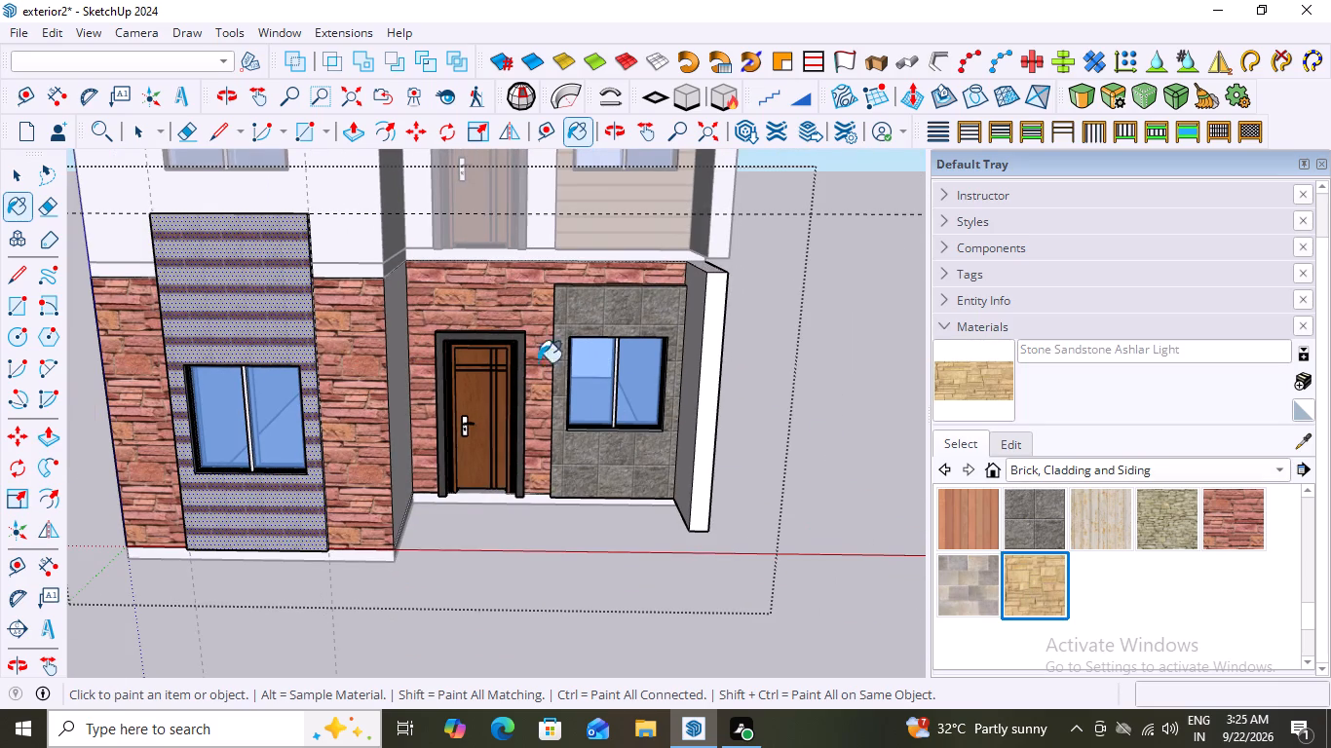
{"action": "left_click", "coordinate": [501, 302]}
{"action": "left_click", "coordinate": [128, 342]}
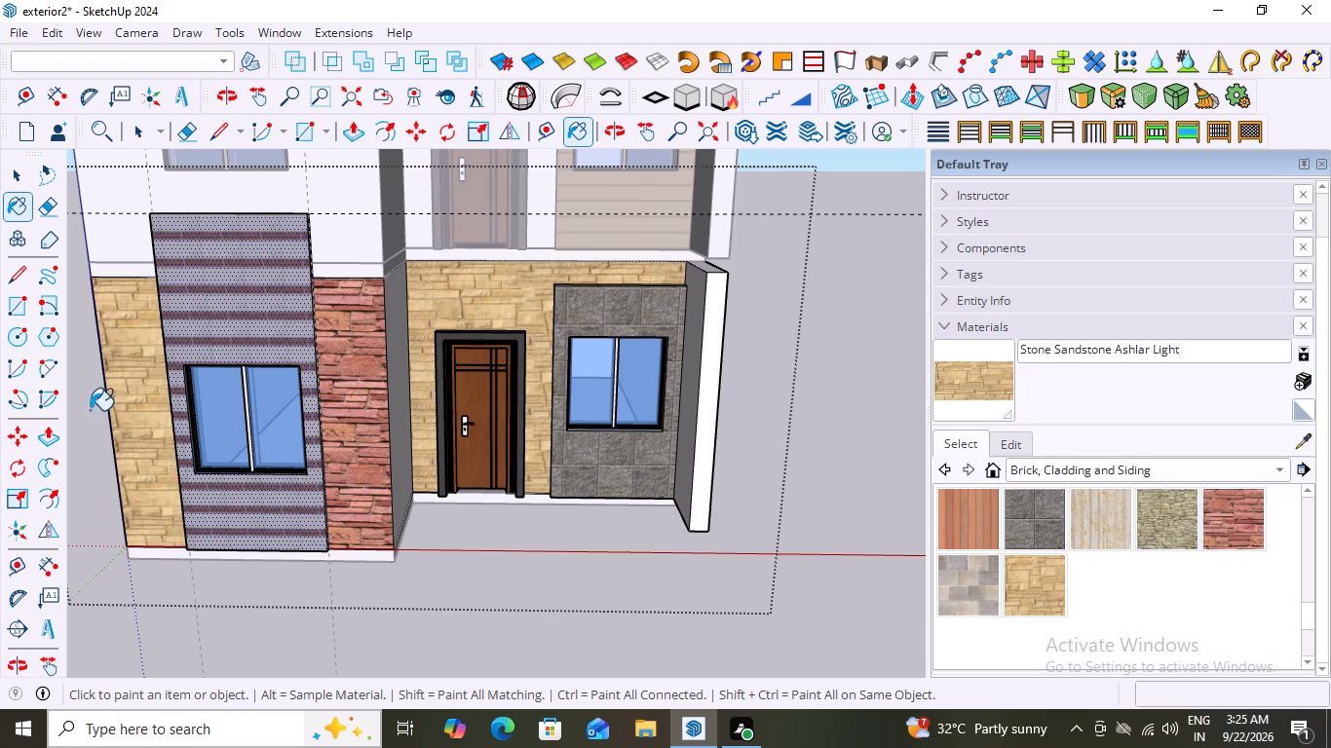
{"action": "left_click", "coordinate": [354, 363]}
{"action": "scroll", "coordinate": [436, 456], "scroll_direction": "down", "scroll_amount": 4}
{"action": "middle_click_drag", "start_coordinate": [718, 528], "coordinate": [720, 475]}
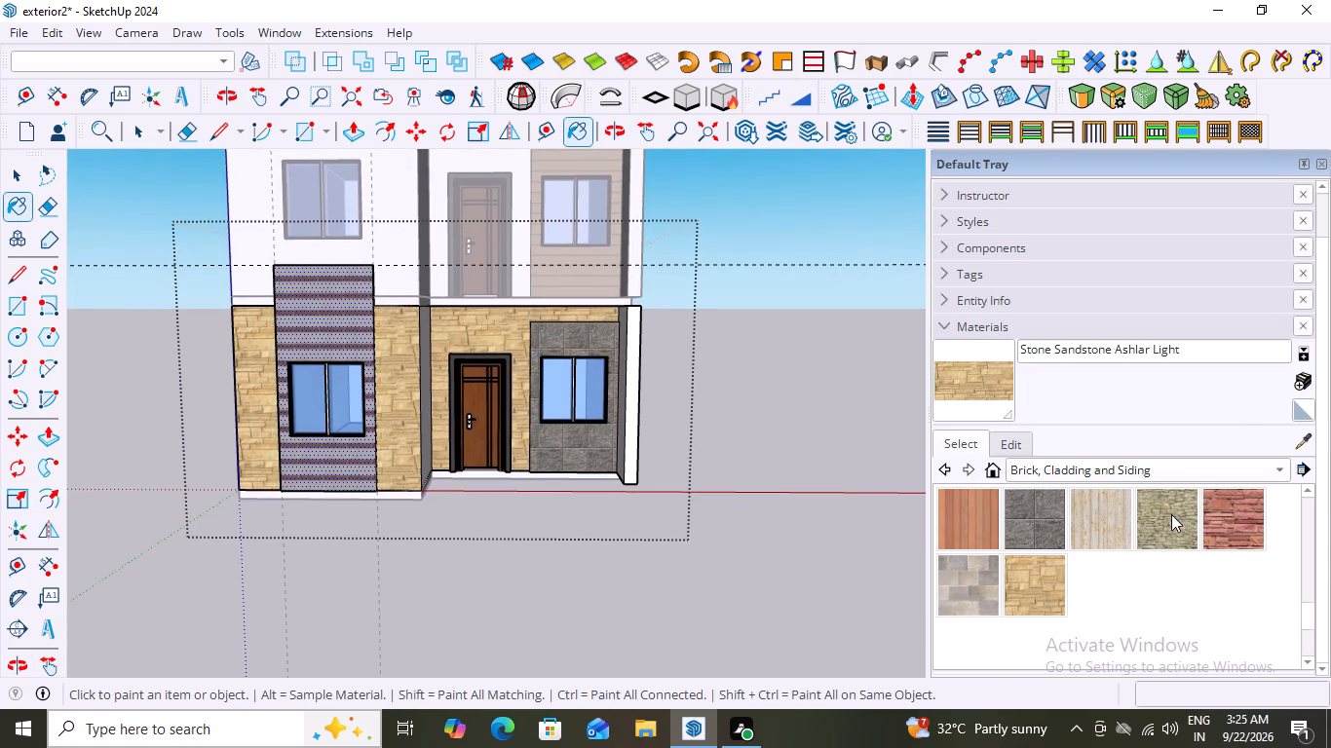
Paint the raised window panel and the window panel beside the door with Cladding Siding Tan.
{"action": "scroll", "coordinate": [1171, 514], "scroll_direction": "up", "scroll_amount": 4}
{"action": "left_click", "coordinate": [1259, 580]}
{"action": "left_click", "coordinate": [285, 303]}
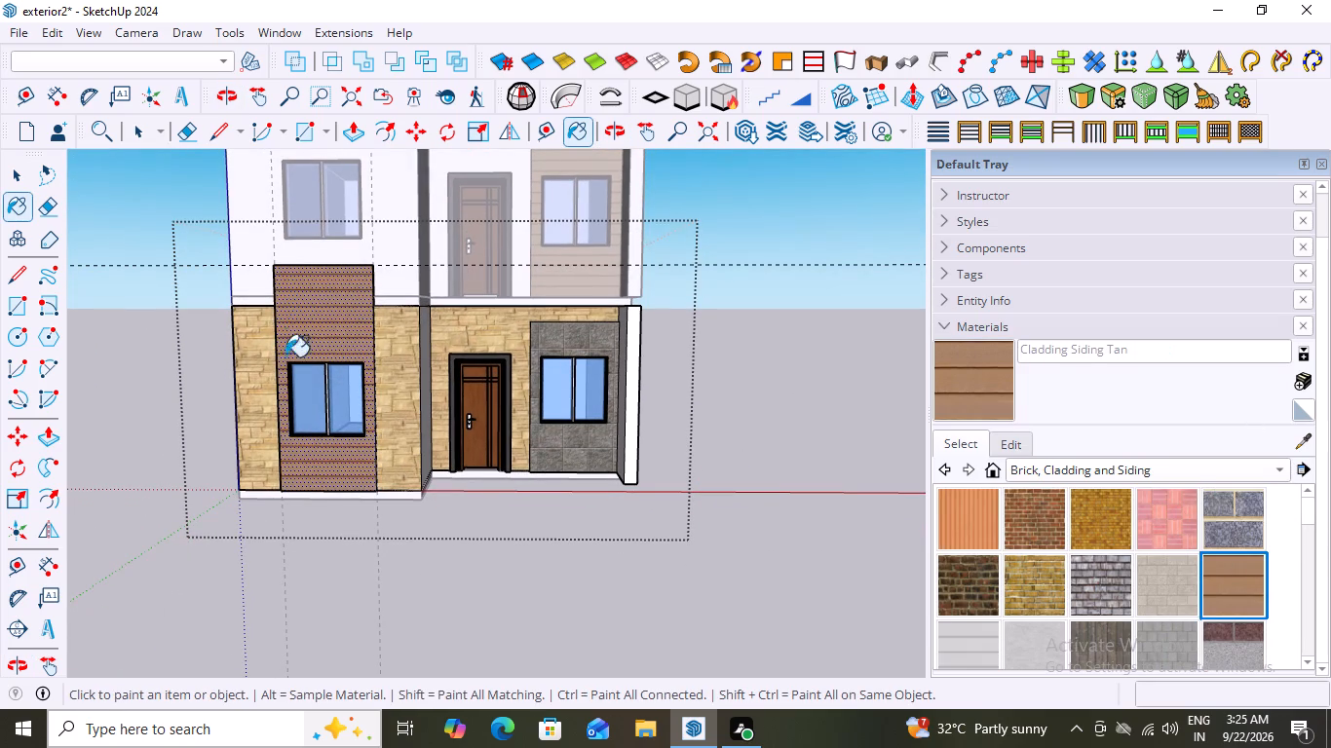
{"action": "scroll", "coordinate": [306, 520], "scroll_direction": "up", "scroll_amount": 2}
{"action": "left_click", "coordinate": [611, 320]}
{"action": "scroll", "coordinate": [533, 506], "scroll_direction": "up", "scroll_amount": 2}
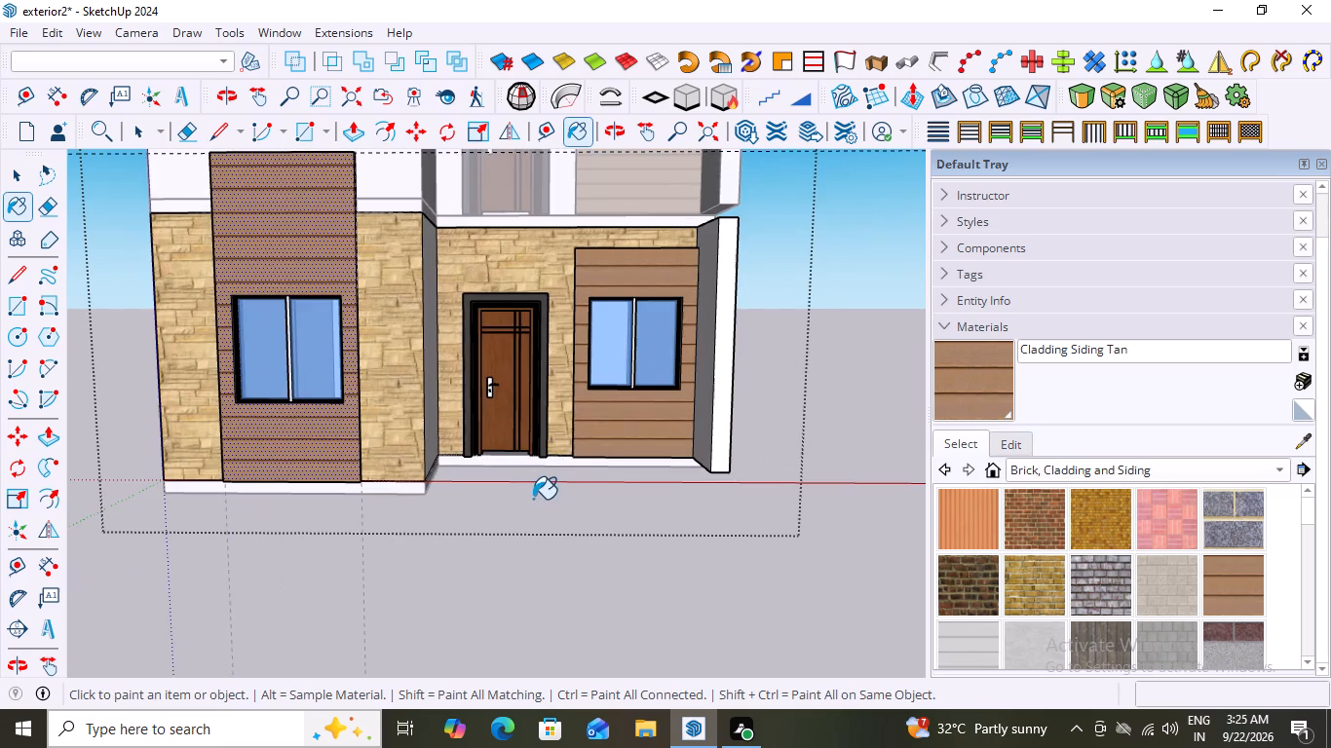
{"action": "scroll", "coordinate": [393, 485], "scroll_direction": "down", "scroll_amount": 3}
{"action": "middle_click_drag", "start_coordinate": [487, 568], "coordinate": [493, 603]}
{"action": "scroll", "coordinate": [560, 573], "scroll_direction": "up", "scroll_amount": 2}
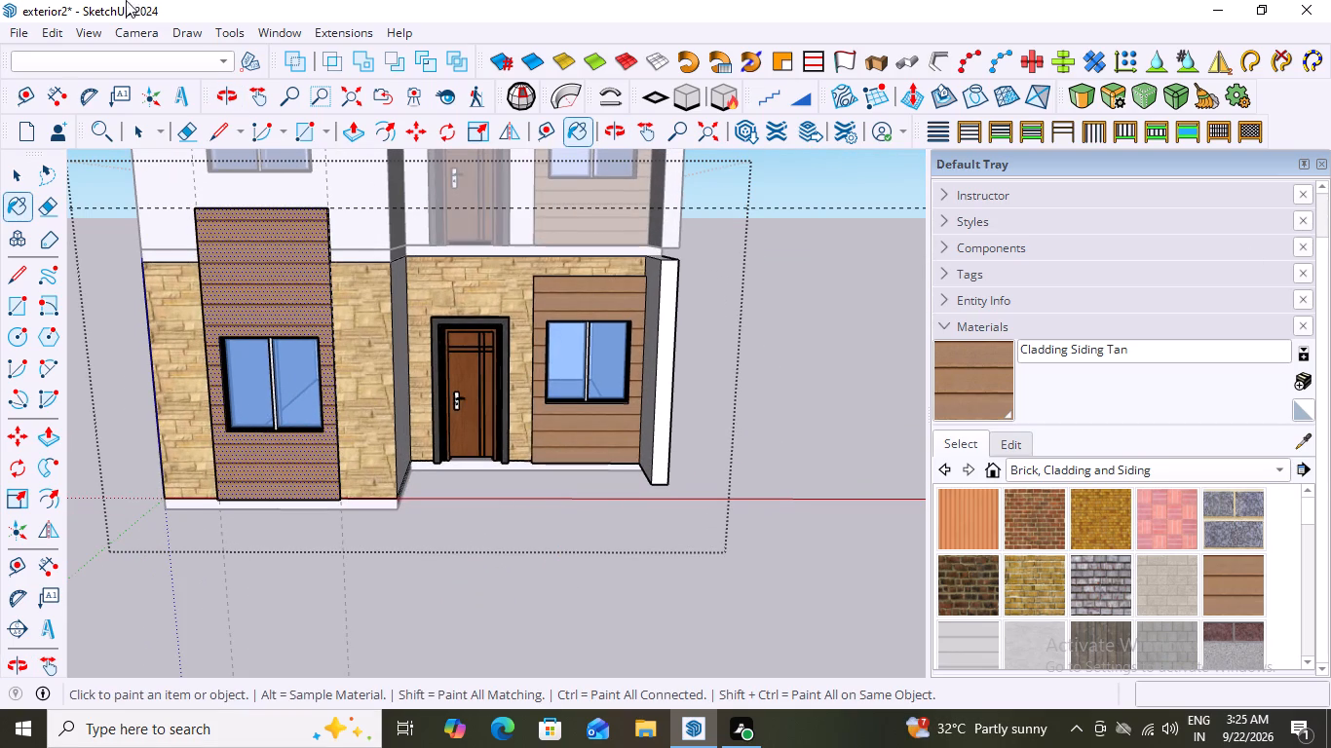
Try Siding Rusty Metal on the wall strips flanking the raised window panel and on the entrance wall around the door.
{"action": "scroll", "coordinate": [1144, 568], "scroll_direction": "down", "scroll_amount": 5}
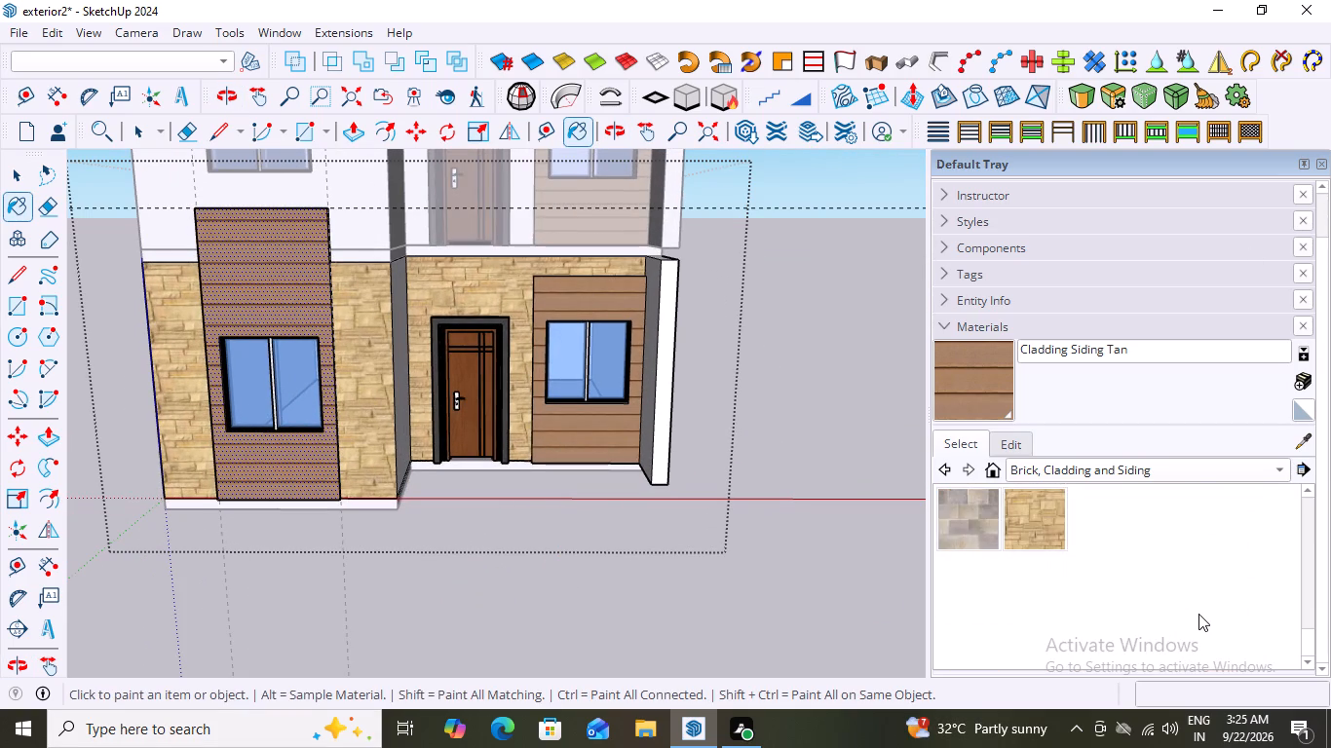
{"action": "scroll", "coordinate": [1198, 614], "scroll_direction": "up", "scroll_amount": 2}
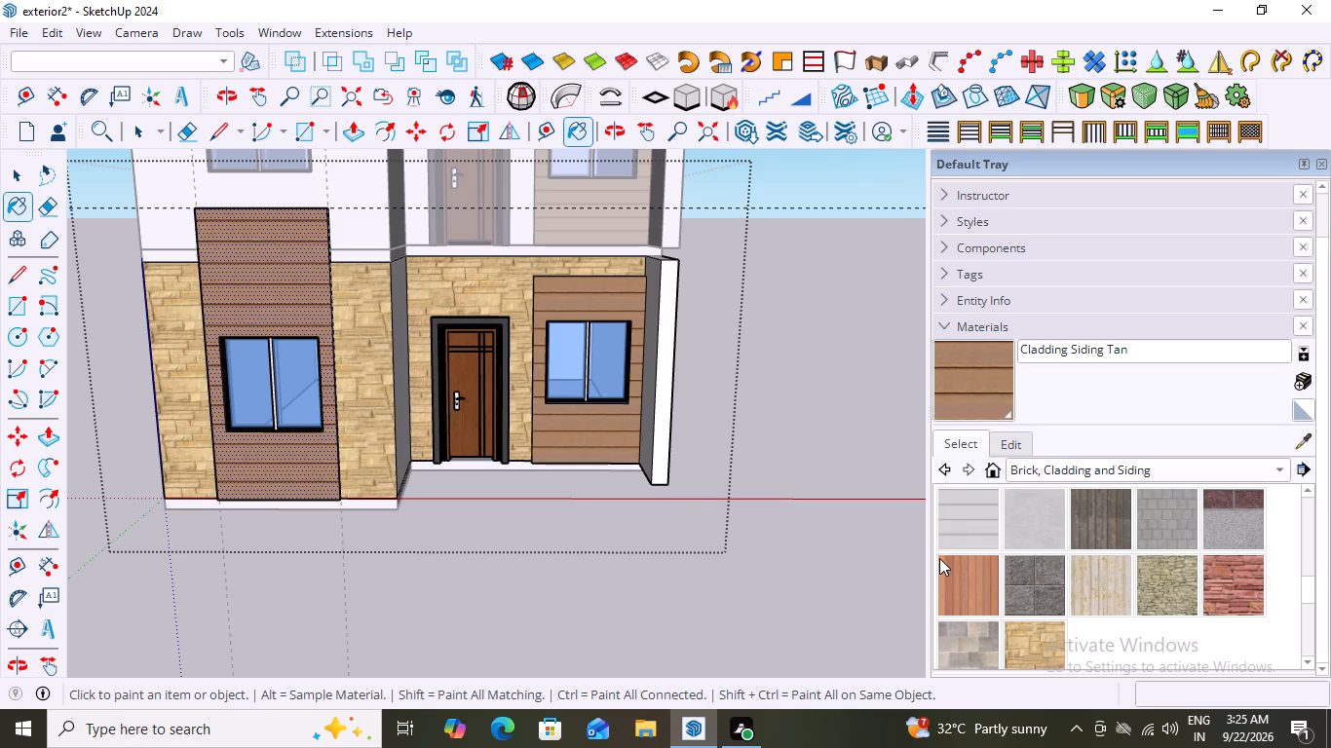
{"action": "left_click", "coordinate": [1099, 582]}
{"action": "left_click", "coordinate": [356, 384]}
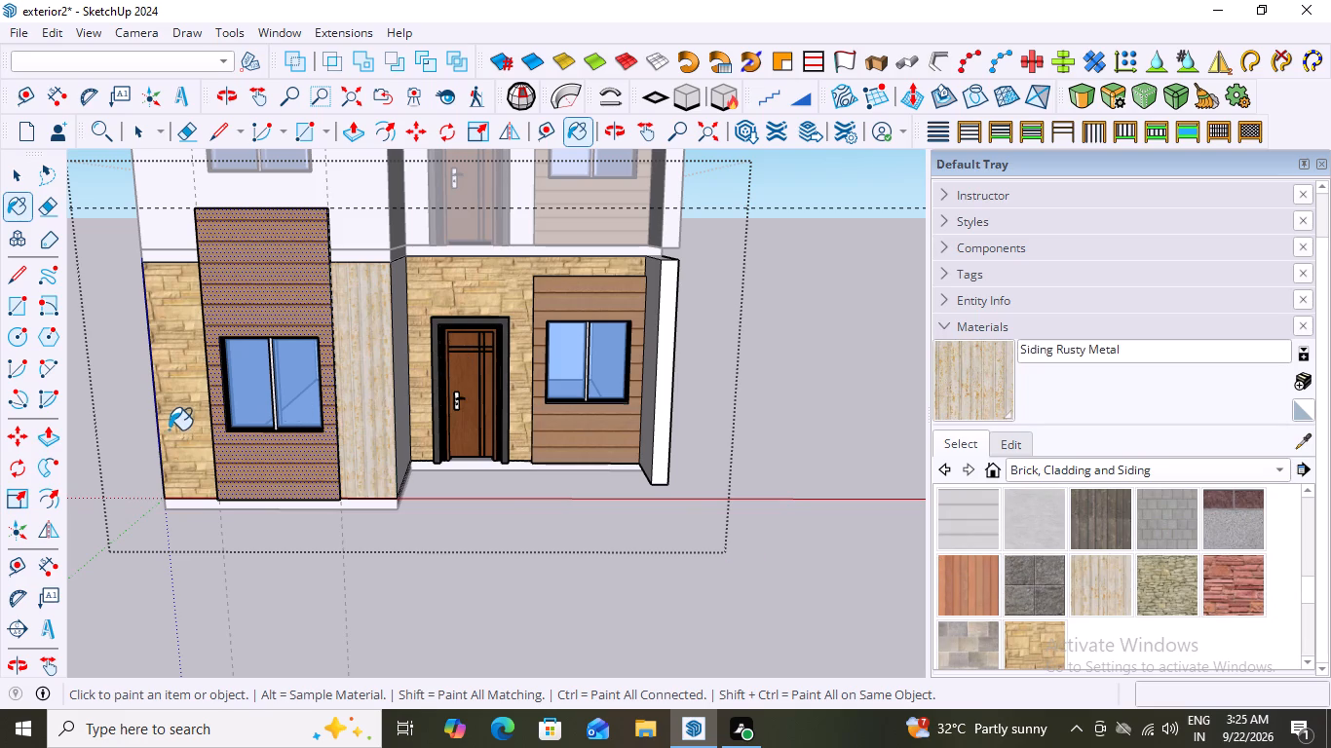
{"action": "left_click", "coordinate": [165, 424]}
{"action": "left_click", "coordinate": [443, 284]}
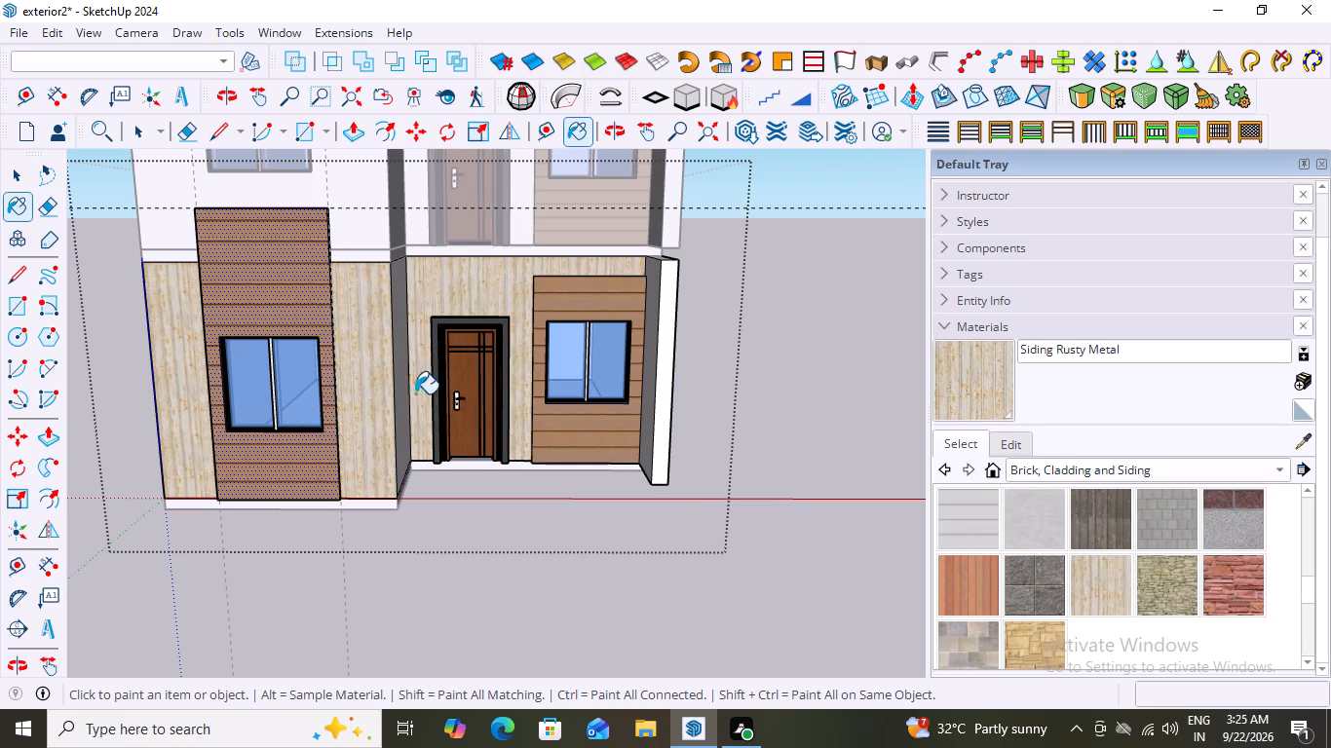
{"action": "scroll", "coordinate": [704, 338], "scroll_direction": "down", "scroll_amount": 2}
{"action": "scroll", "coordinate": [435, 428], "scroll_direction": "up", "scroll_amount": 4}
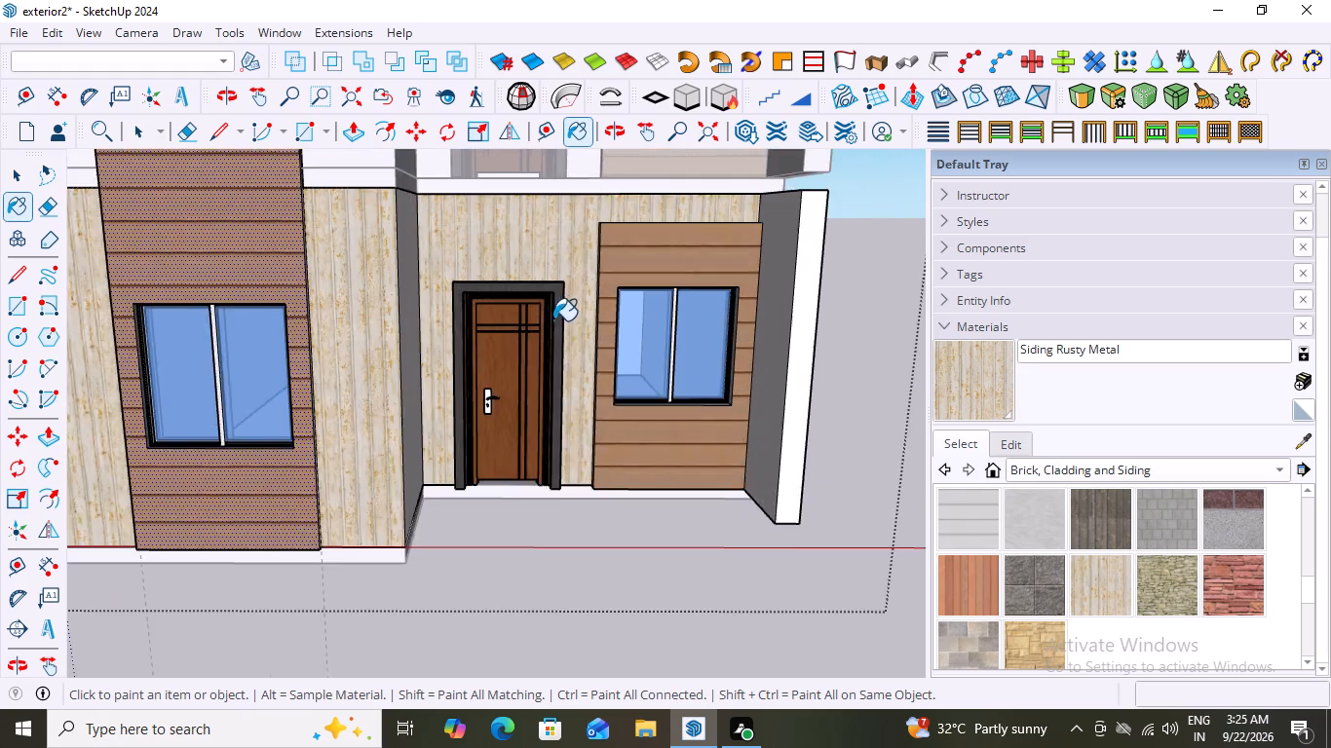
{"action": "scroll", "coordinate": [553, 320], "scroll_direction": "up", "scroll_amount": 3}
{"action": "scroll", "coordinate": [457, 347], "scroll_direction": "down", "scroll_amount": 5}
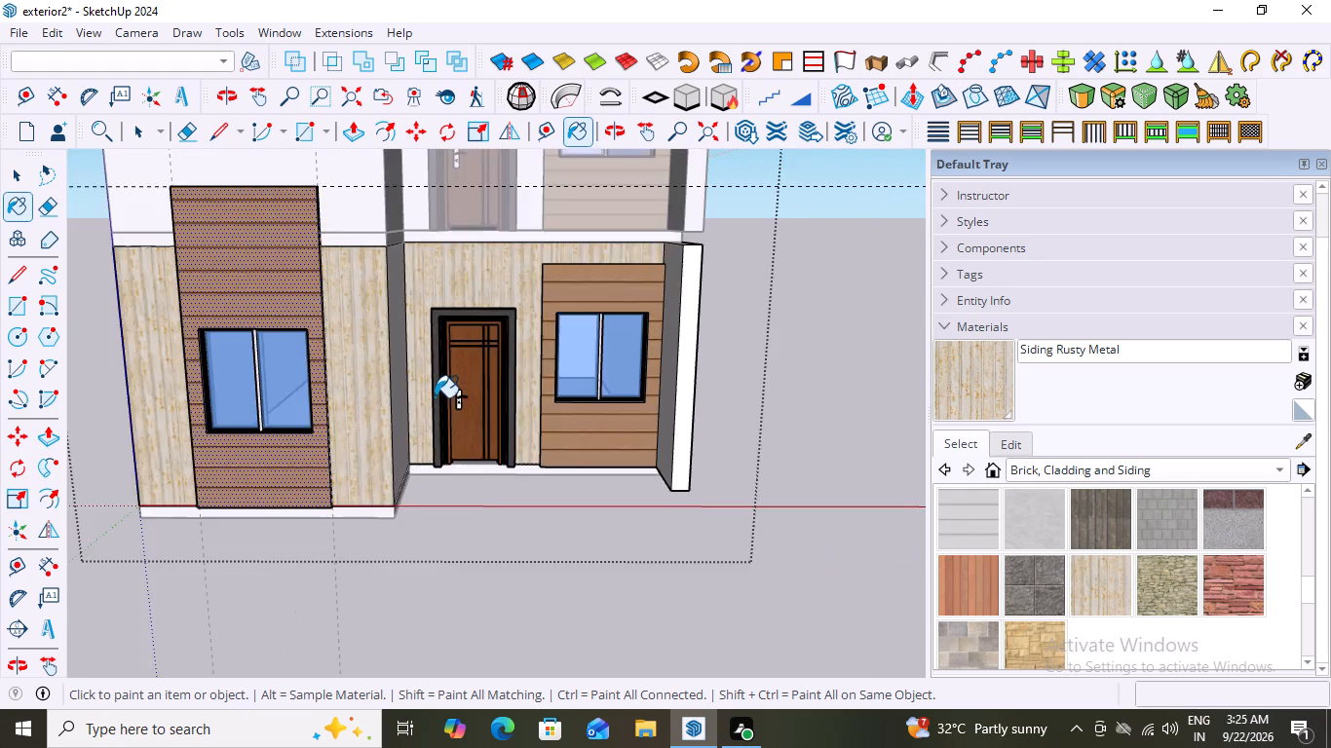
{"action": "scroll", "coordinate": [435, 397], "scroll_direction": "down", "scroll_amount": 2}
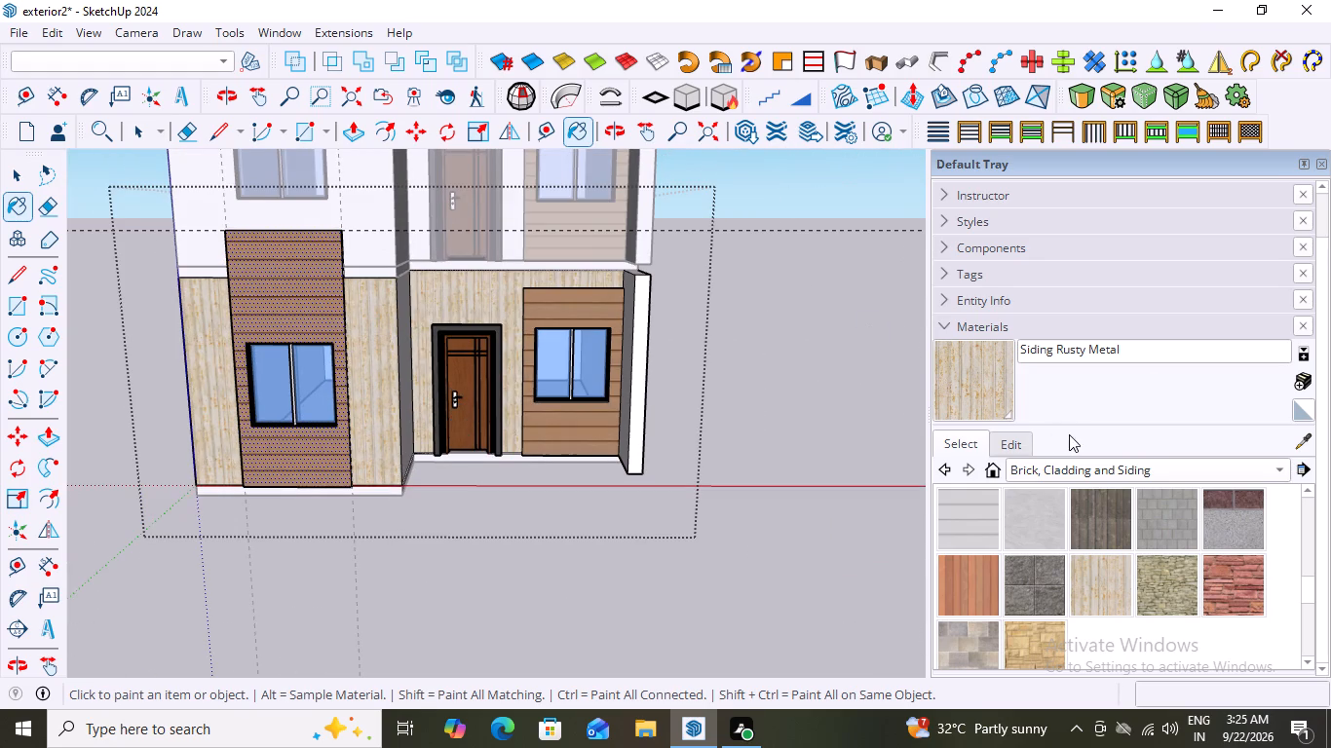
Look through the Brick, Cladding and Siding and the Landscaping, Fencing and Vegetation materials for a suitable facade finish.
{"action": "scroll", "coordinate": [1154, 560], "scroll_direction": "down", "scroll_amount": 2}
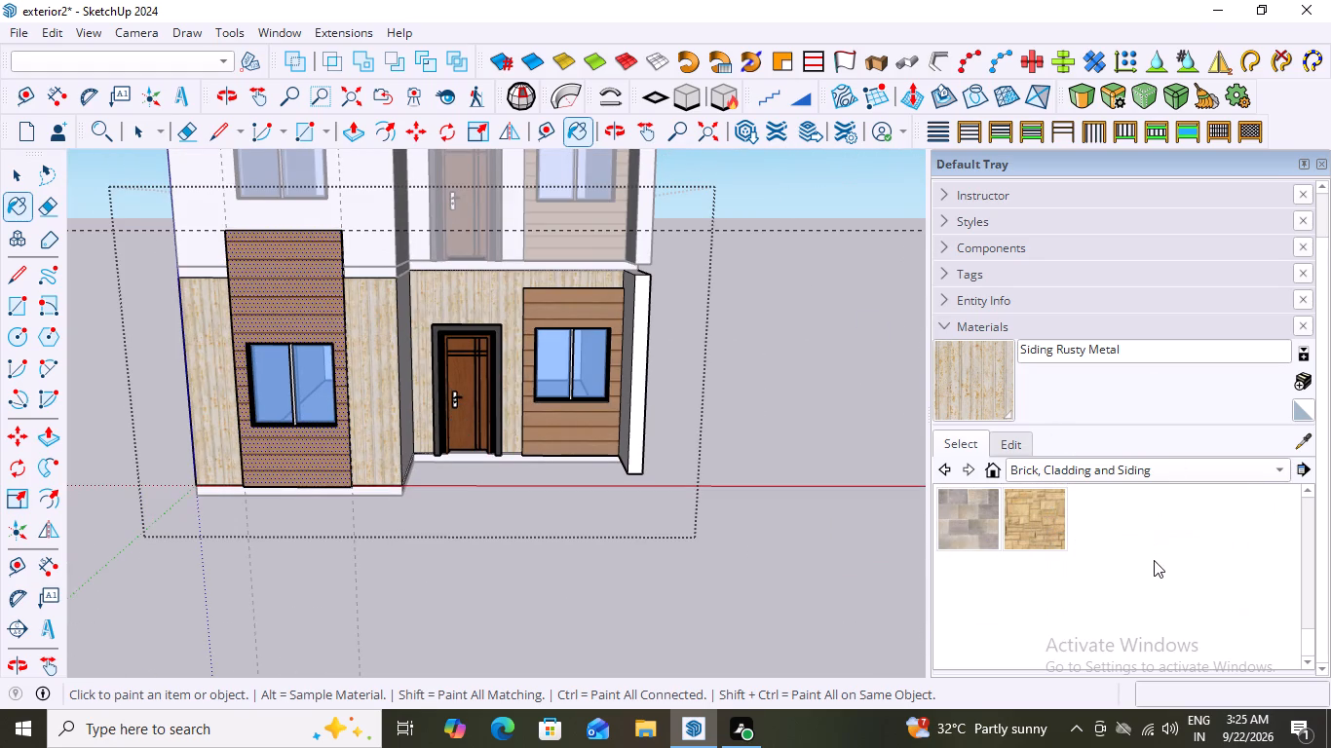
{"action": "scroll", "coordinate": [1154, 560], "scroll_direction": "up", "scroll_amount": 1}
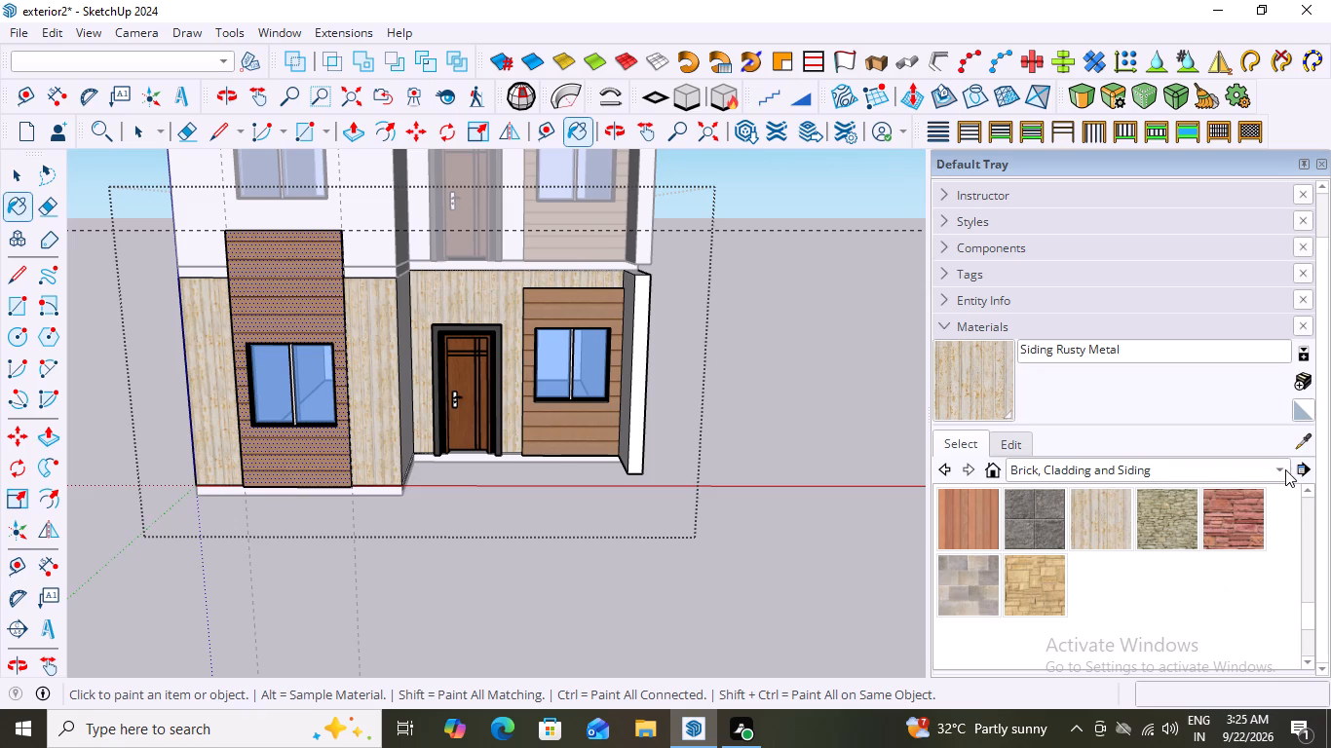
{"action": "left_click", "coordinate": [1285, 469]}
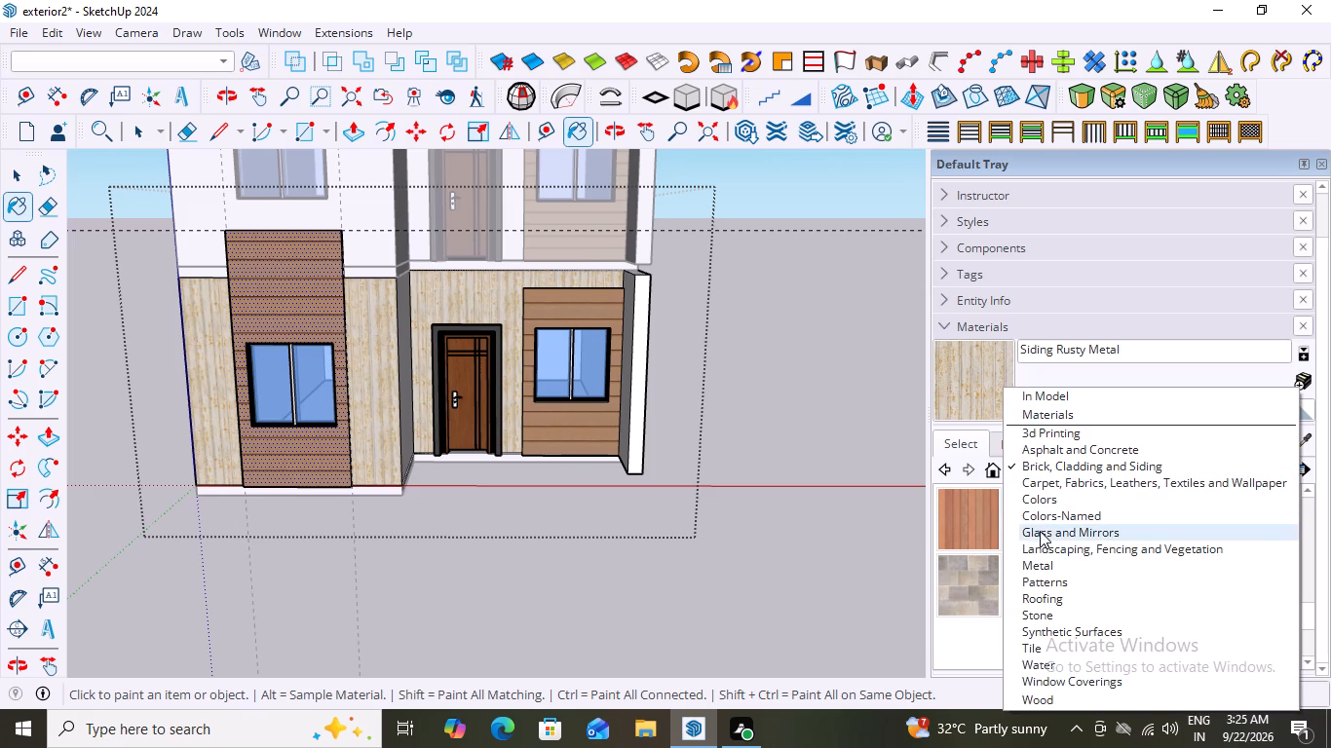
{"action": "left_click", "coordinate": [1038, 546]}
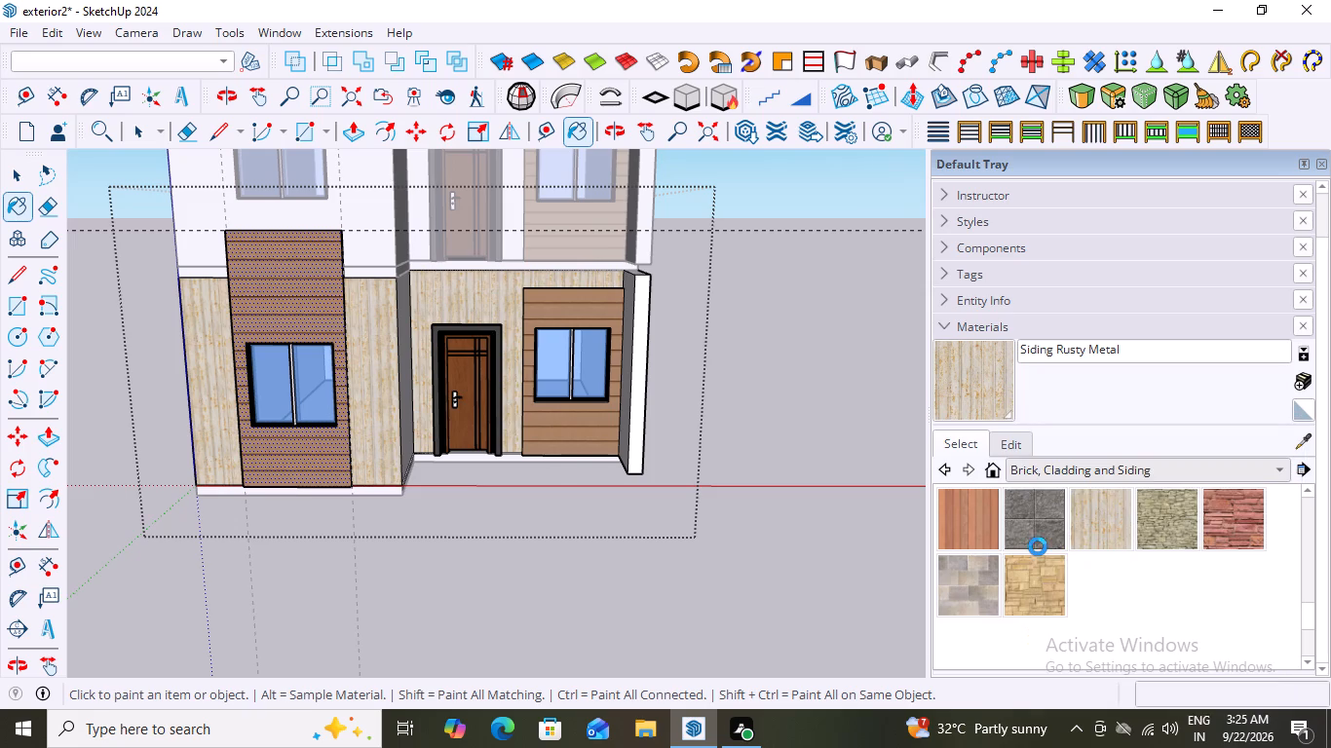
{"action": "scroll", "coordinate": [1110, 530], "scroll_direction": "up", "scroll_amount": 2}
{"action": "scroll", "coordinate": [1110, 530], "scroll_direction": "down", "scroll_amount": 2}
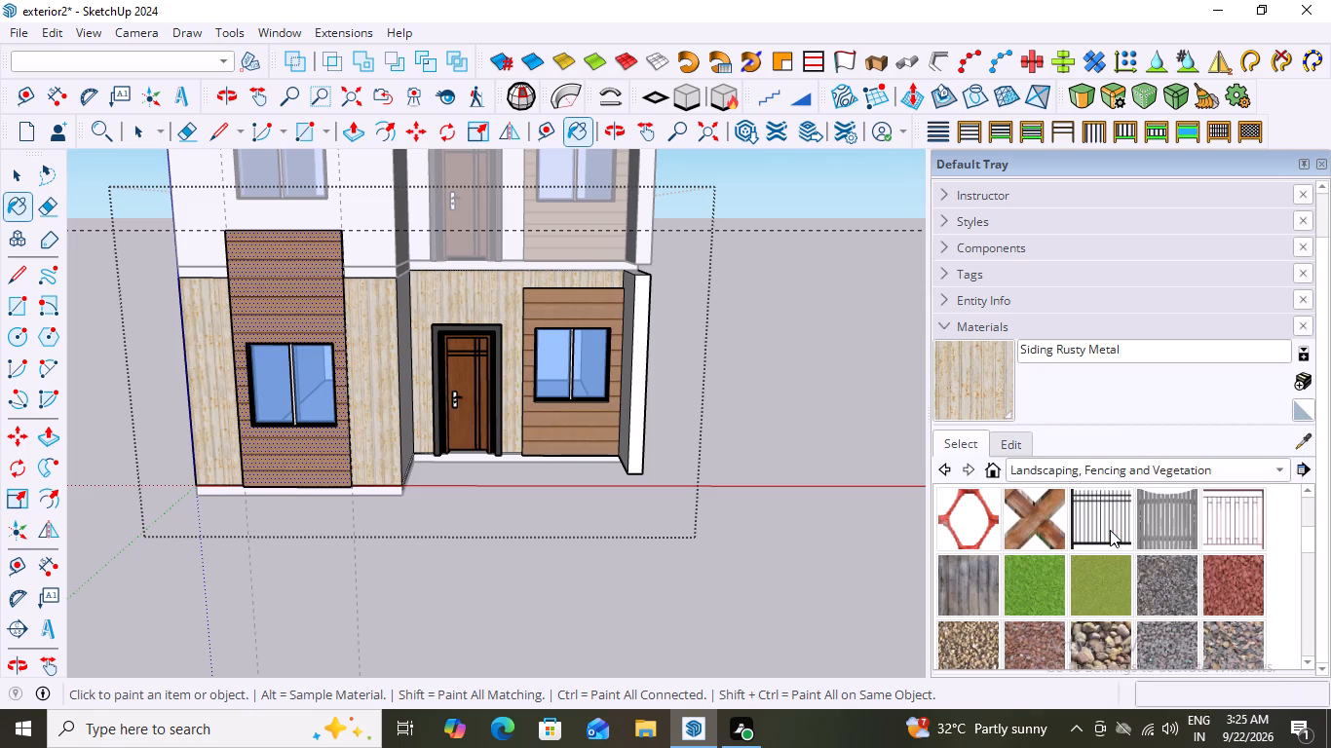
{"action": "scroll", "coordinate": [1110, 530], "scroll_direction": "down", "scroll_amount": 6}
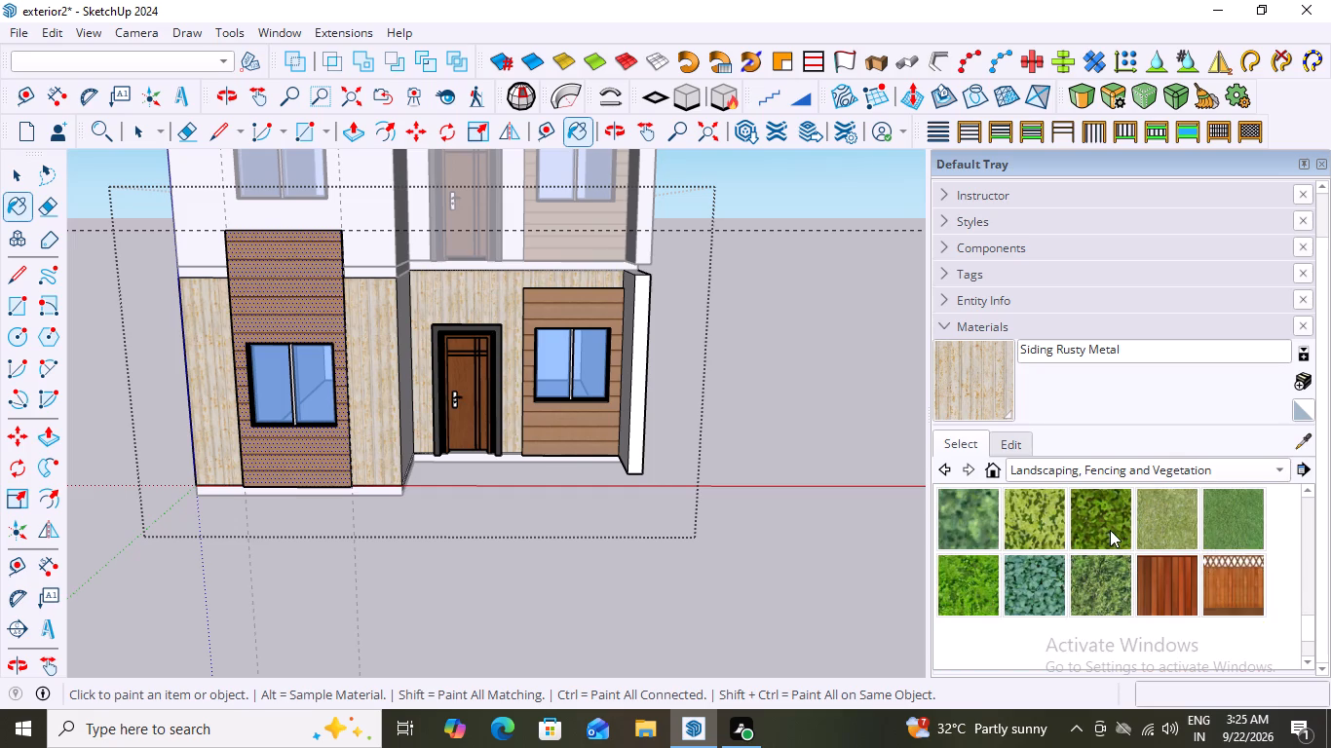
{"action": "scroll", "coordinate": [1110, 530], "scroll_direction": "up", "scroll_amount": 5}
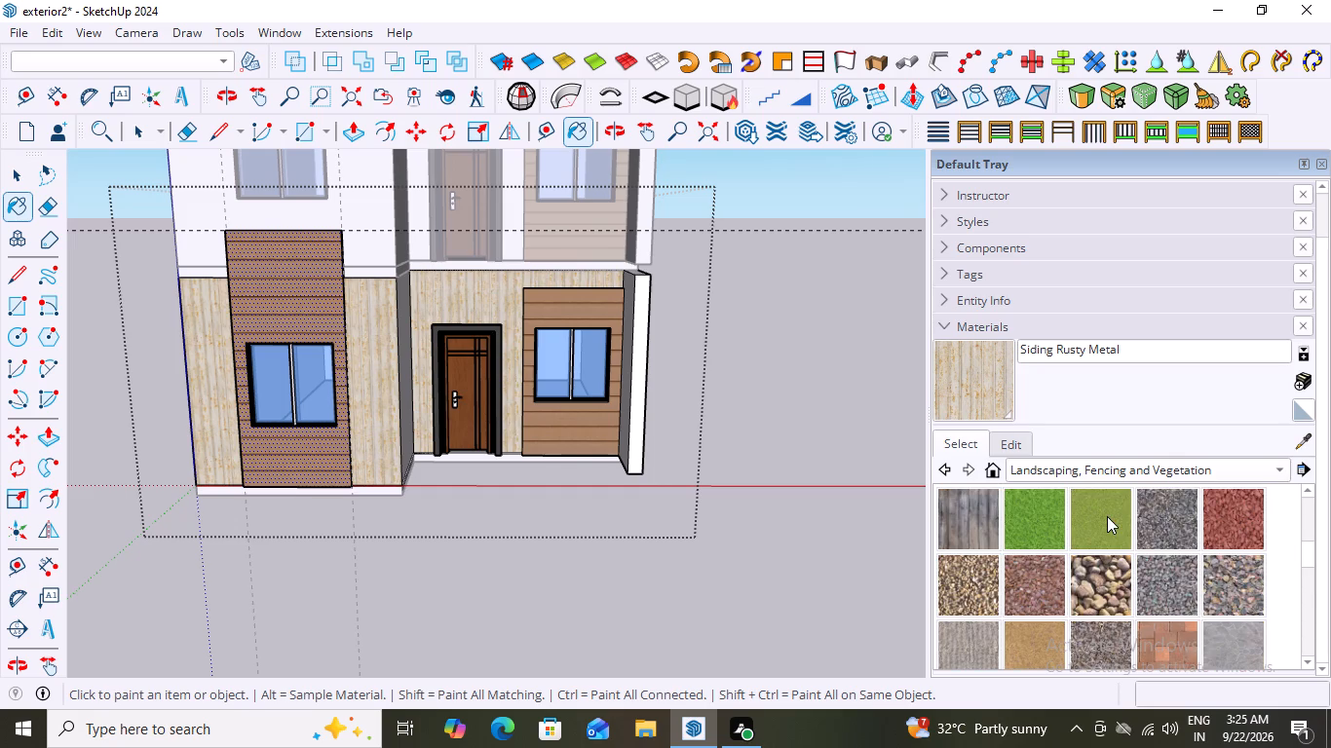
{"action": "scroll", "coordinate": [1107, 516], "scroll_direction": "down", "scroll_amount": 6}
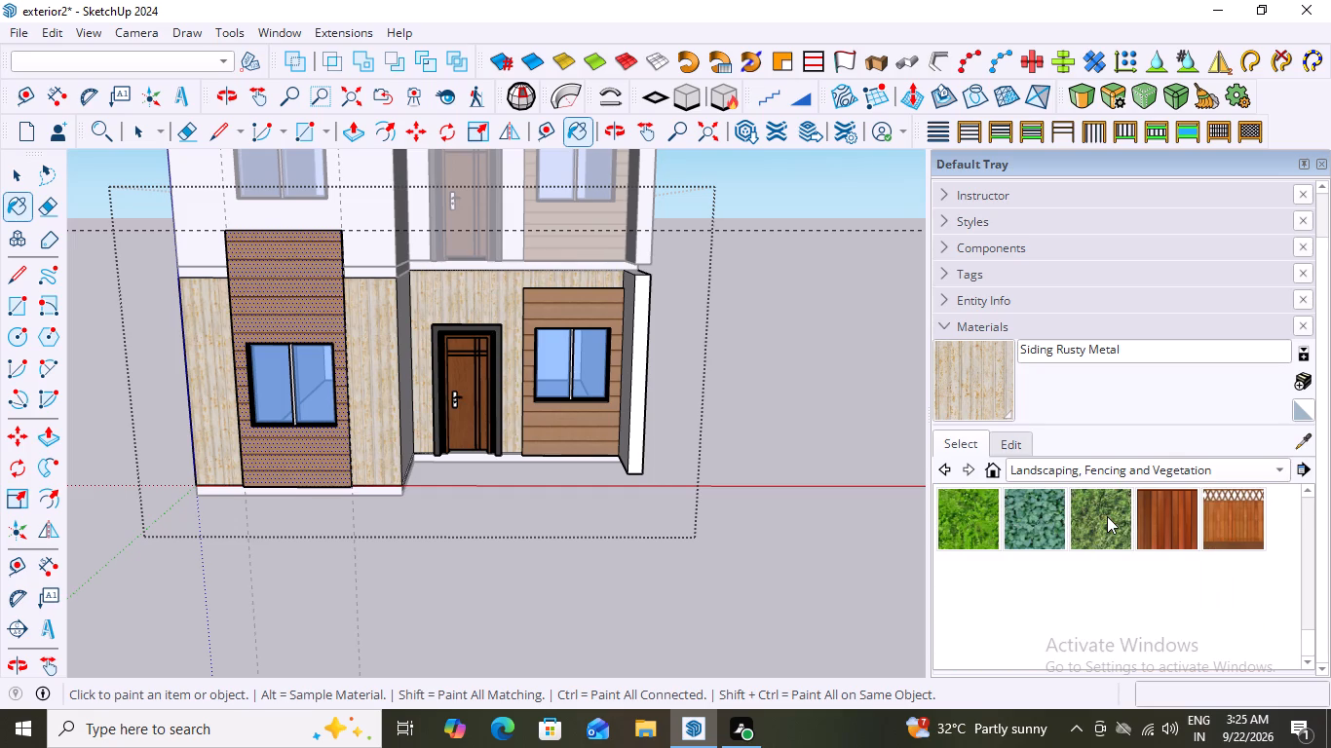
{"action": "scroll", "coordinate": [1107, 516], "scroll_direction": "up", "scroll_amount": 6}
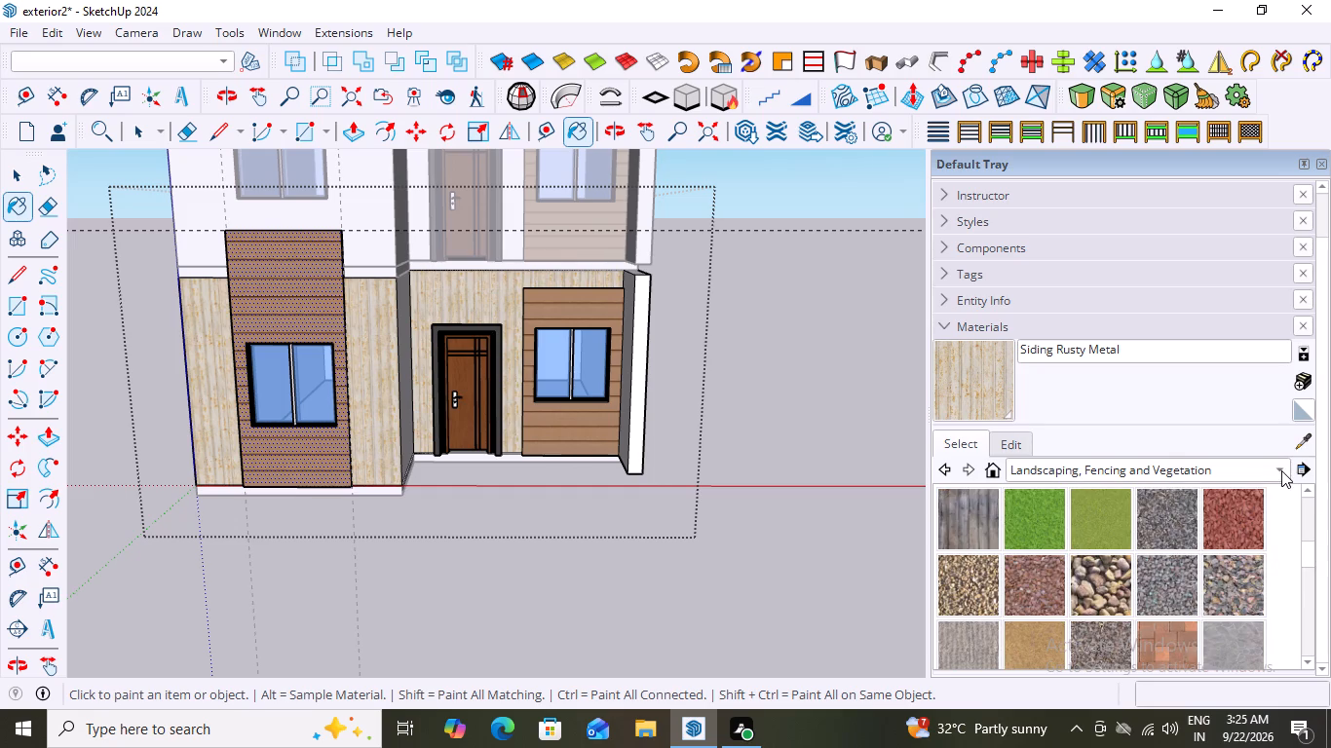
Paint the window panel beside the door and the raised window panel with Wallpaper Stripe from the carpet, fabric and wallpaper collection.
{"action": "left_click", "coordinate": [1281, 470]}
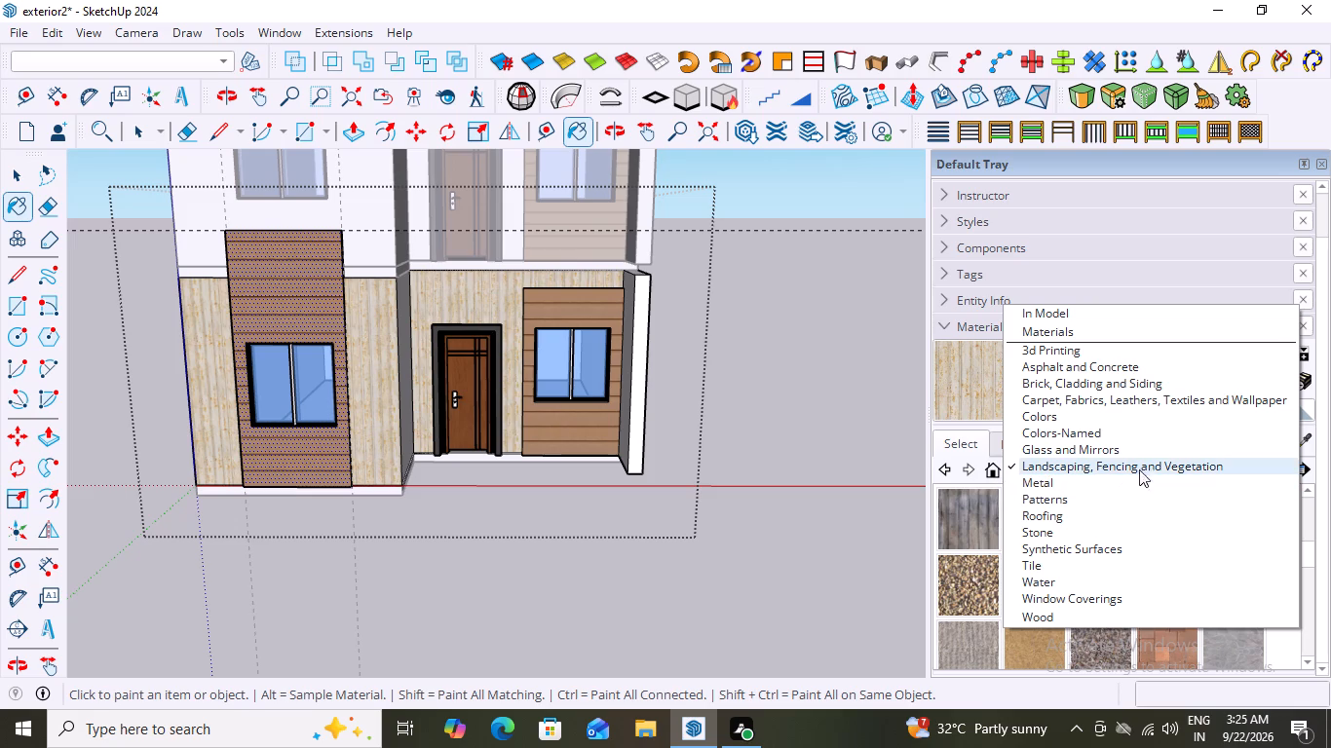
{"action": "left_click", "coordinate": [1030, 398]}
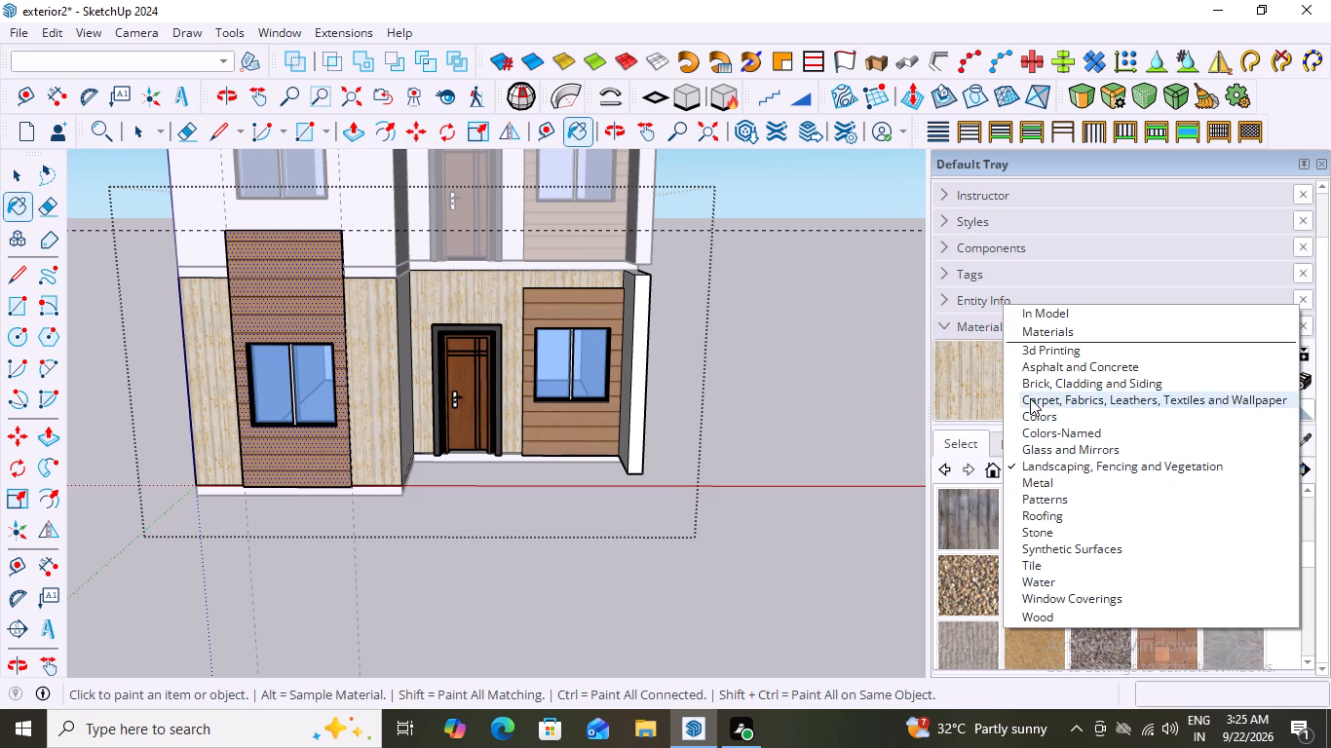
{"action": "scroll", "coordinate": [1212, 544], "scroll_direction": "down", "scroll_amount": 2}
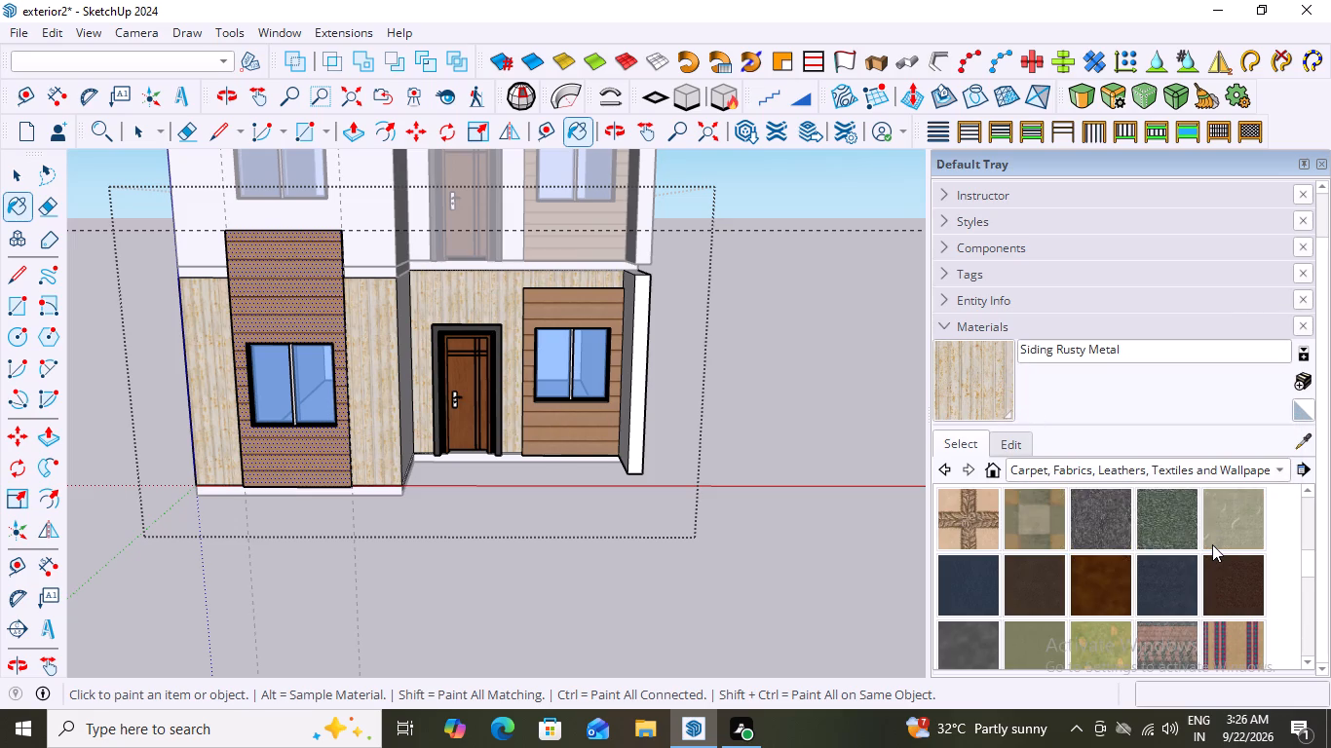
{"action": "scroll", "coordinate": [1214, 550], "scroll_direction": "down", "scroll_amount": 3}
{"action": "left_click", "coordinate": [1044, 524]}
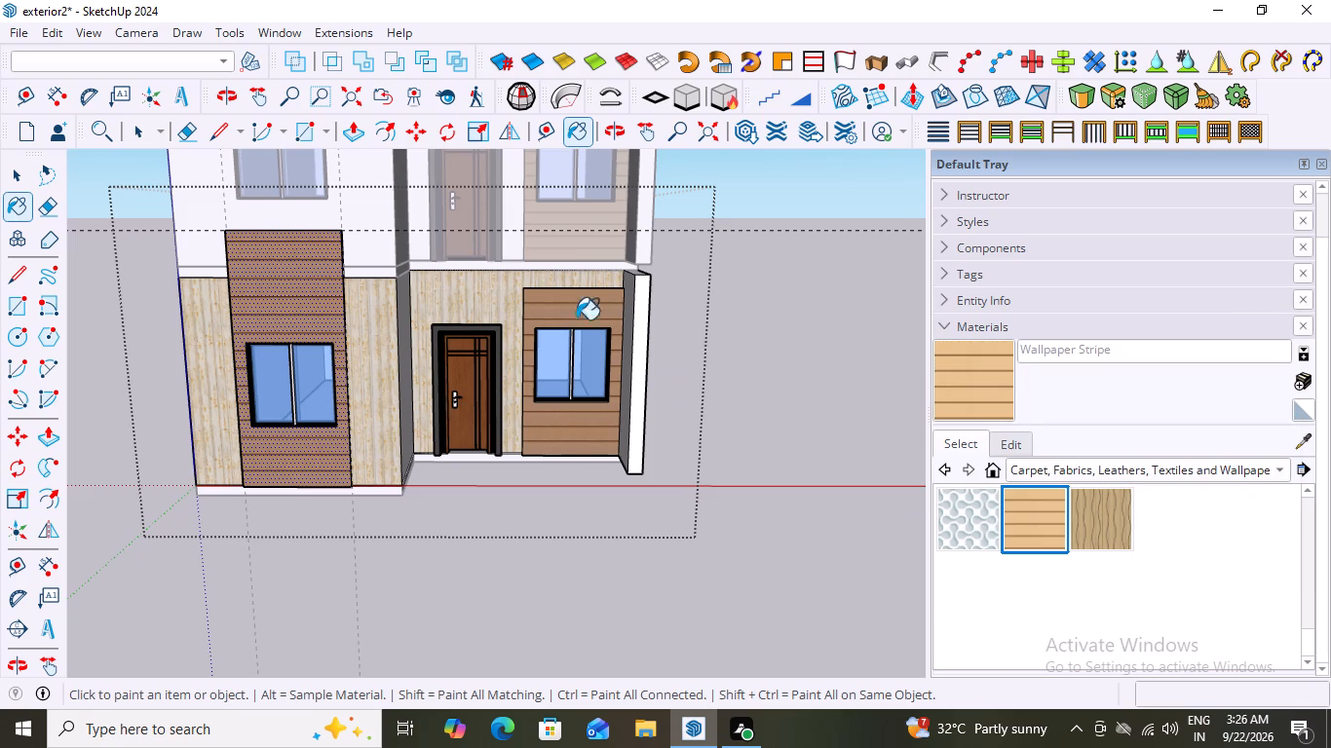
{"action": "left_click", "coordinate": [562, 311]}
{"action": "left_click", "coordinate": [277, 315]}
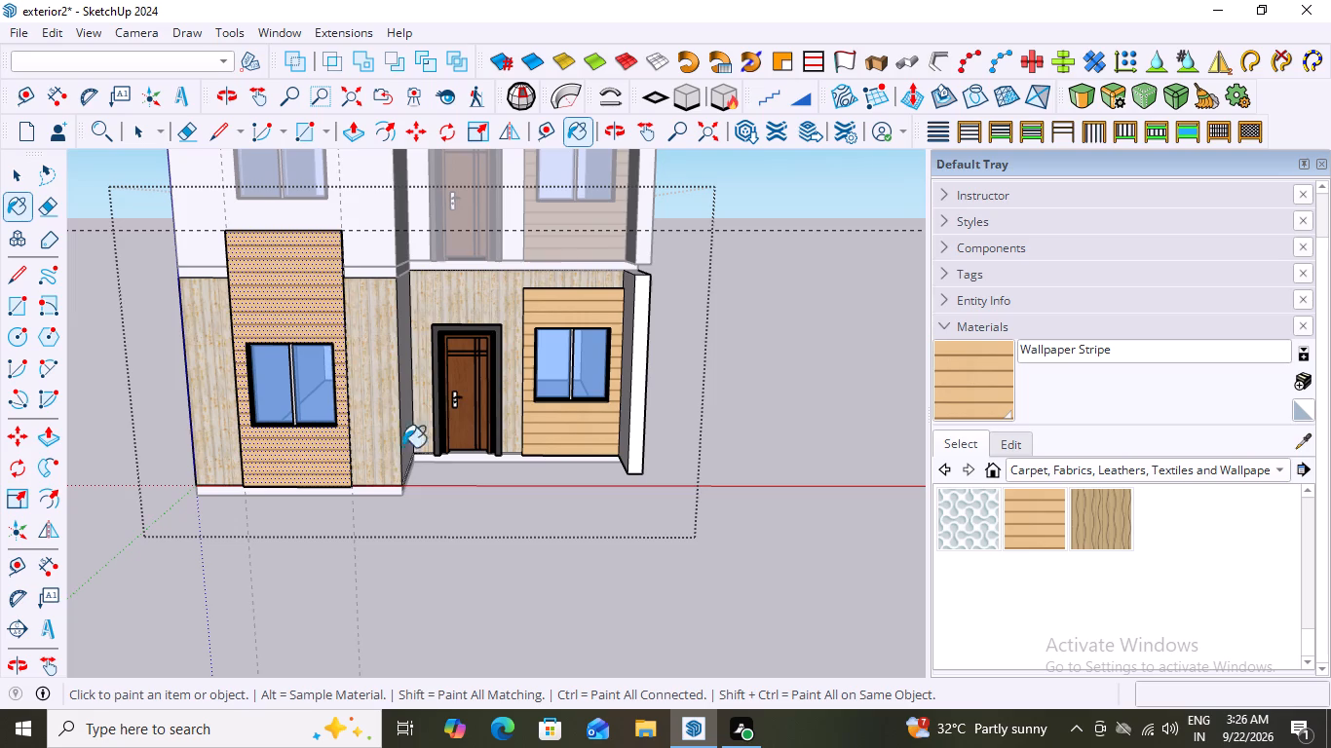
{"action": "scroll", "coordinate": [347, 514], "scroll_direction": "up", "scroll_amount": 2}
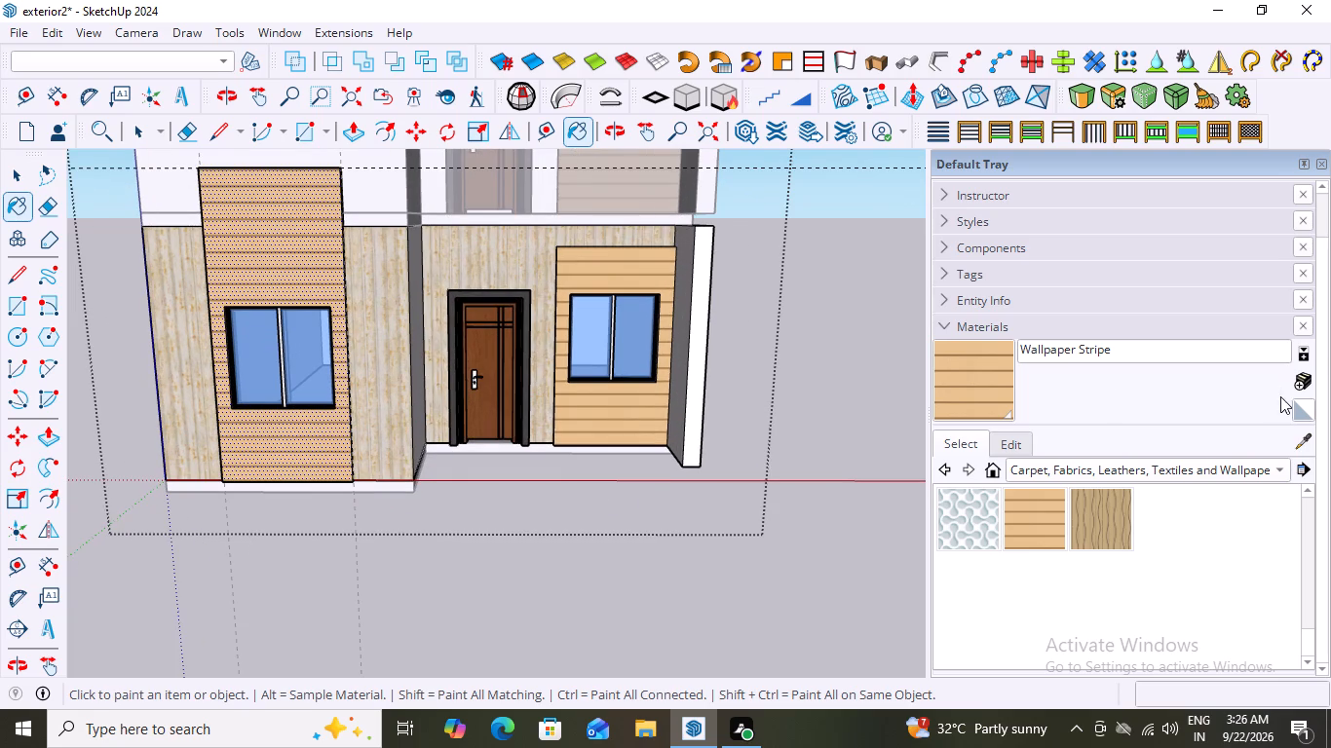
Paint the entrance wall and both wall strips flanking the raised panel with Brick Basket from Brick, Cladding and Siding.
{"action": "left_click", "coordinate": [1274, 463]}
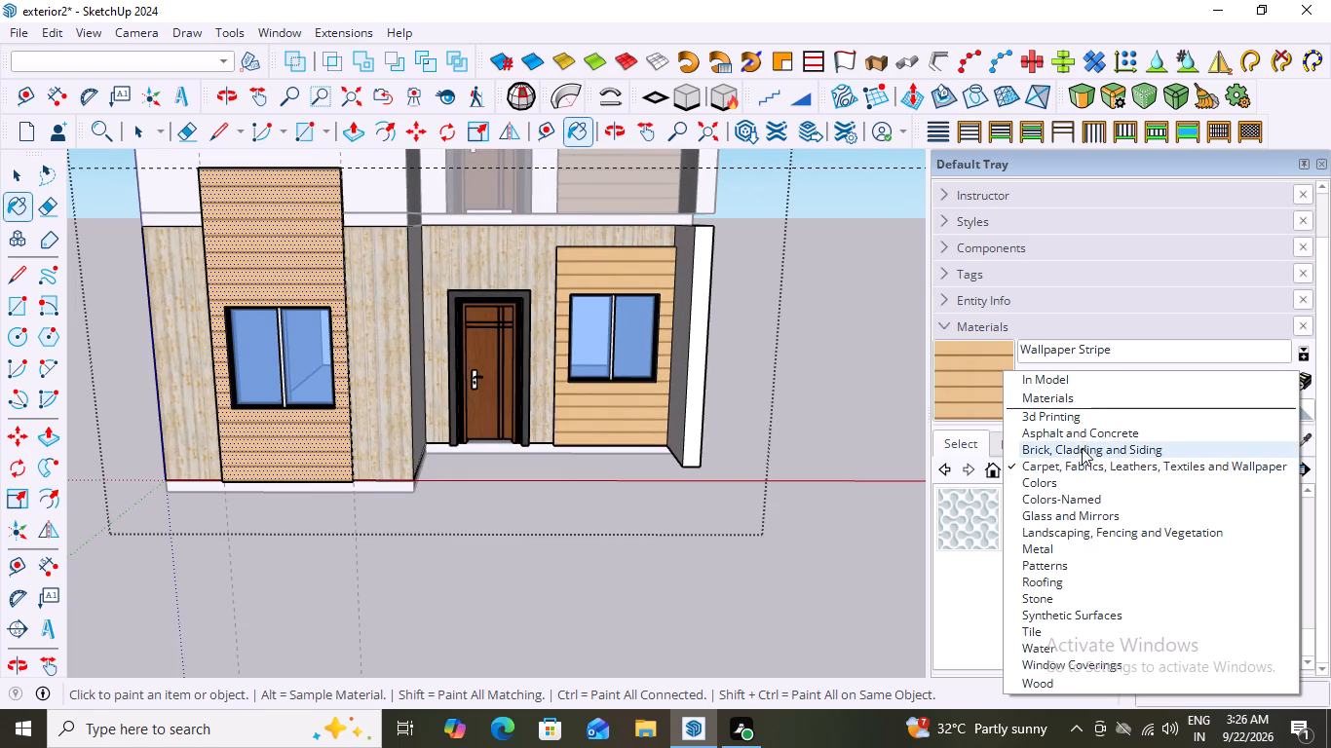
{"action": "left_click", "coordinate": [1081, 453]}
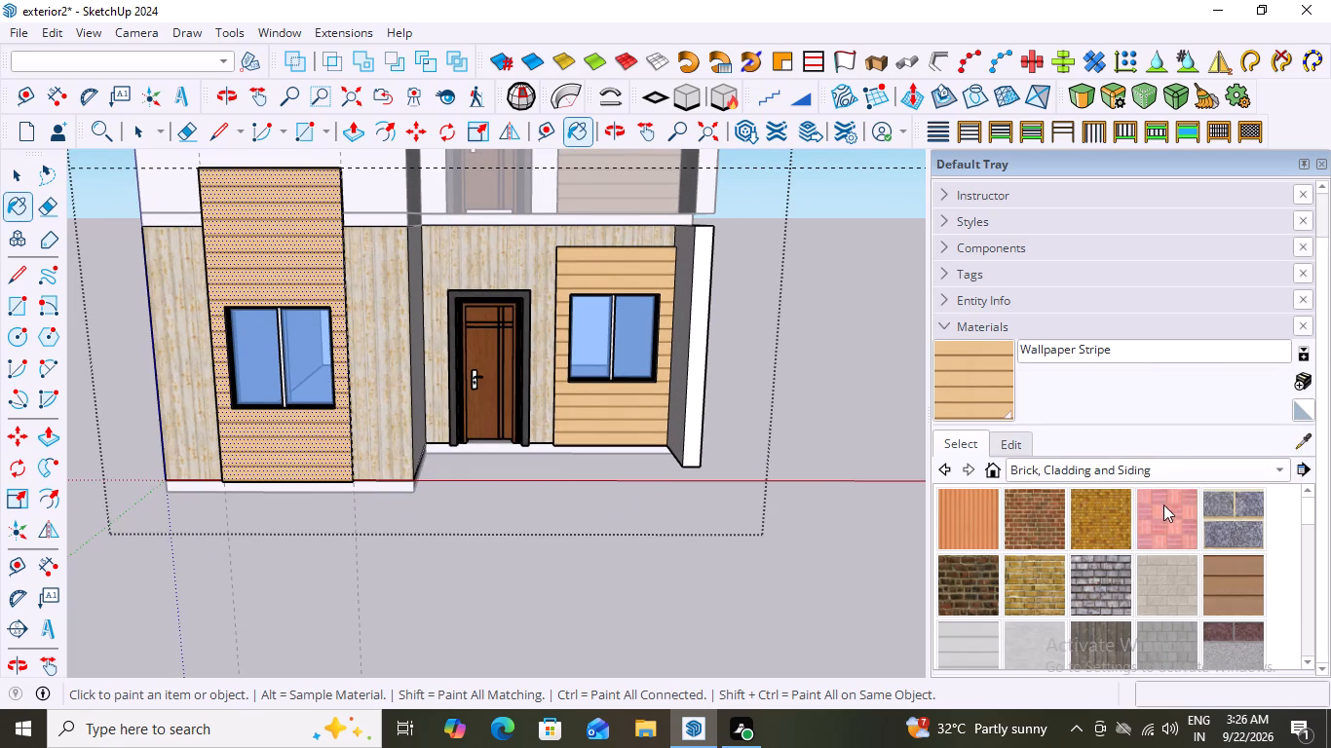
{"action": "left_click", "coordinate": [1180, 496]}
{"action": "left_click", "coordinate": [515, 263]}
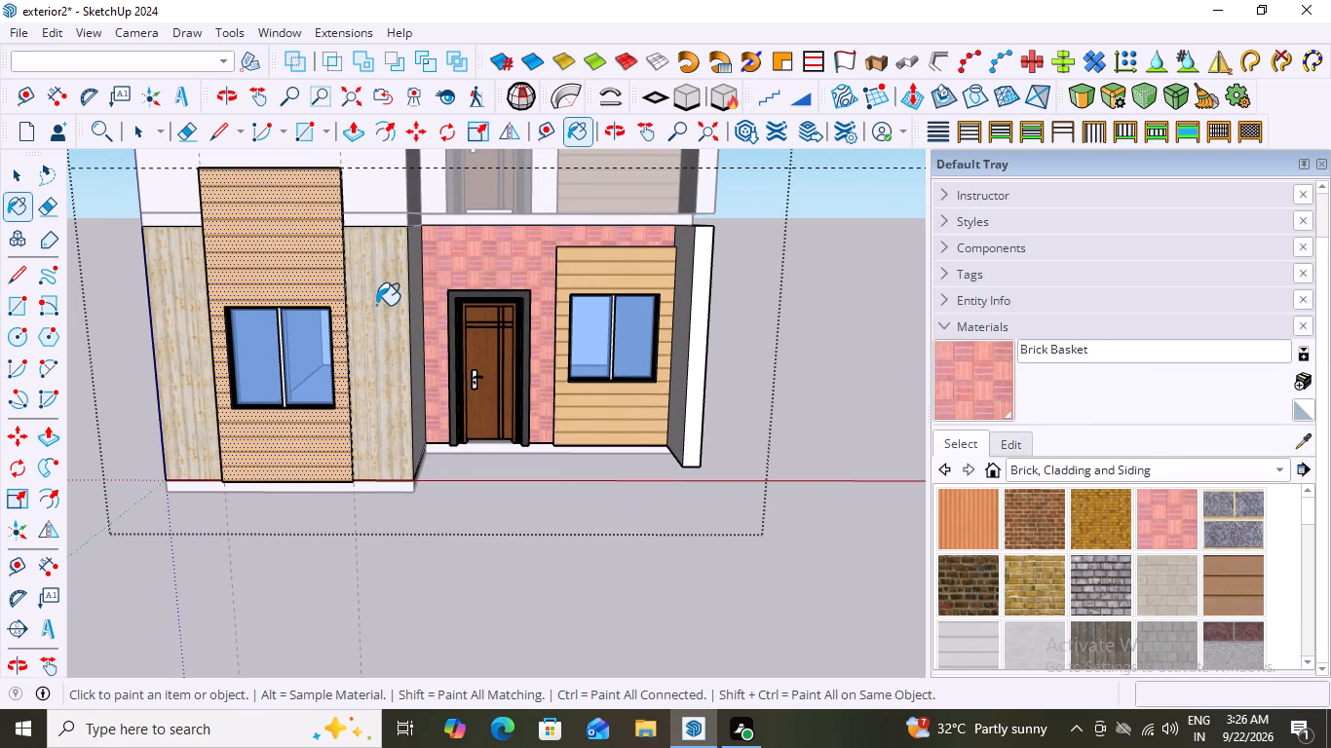
{"action": "left_click", "coordinate": [377, 304]}
{"action": "left_click", "coordinate": [194, 282]}
{"action": "scroll", "coordinate": [645, 372], "scroll_direction": "down", "scroll_amount": 3}
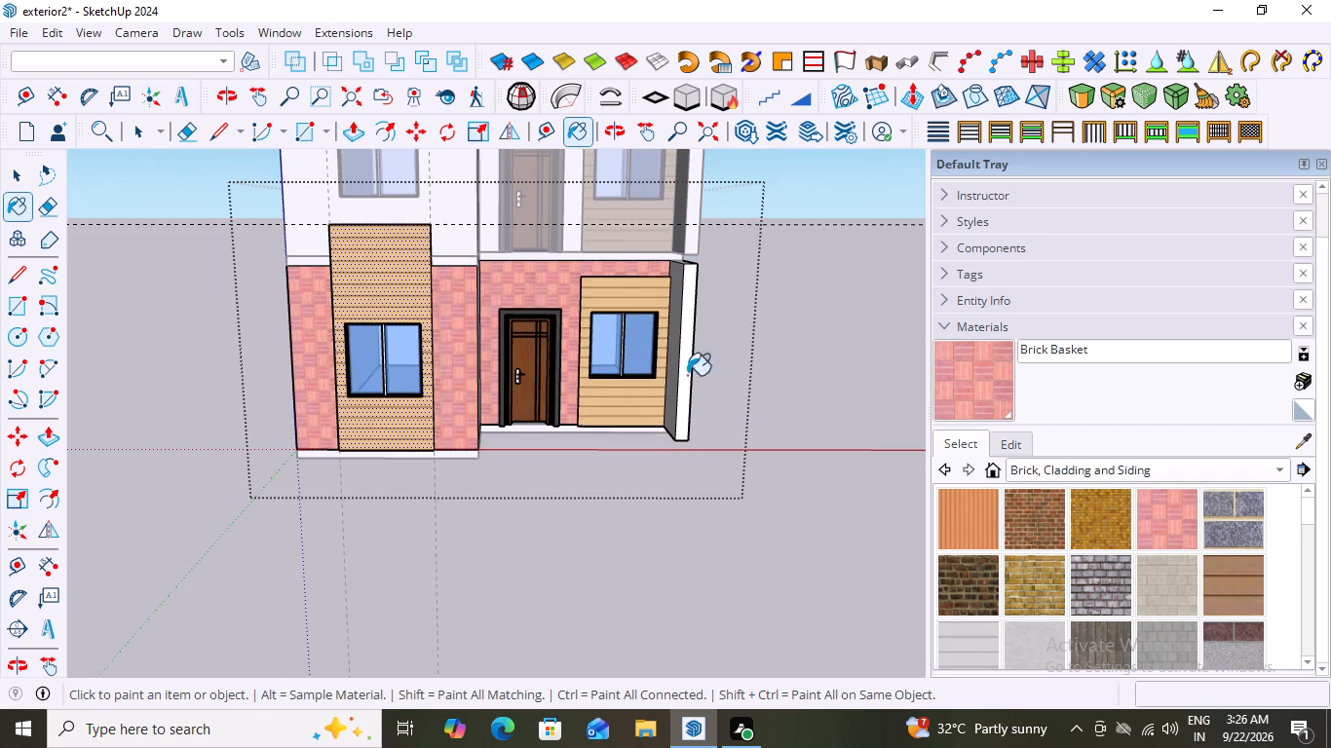
{"action": "scroll", "coordinate": [781, 477], "scroll_direction": "down", "scroll_amount": 2}
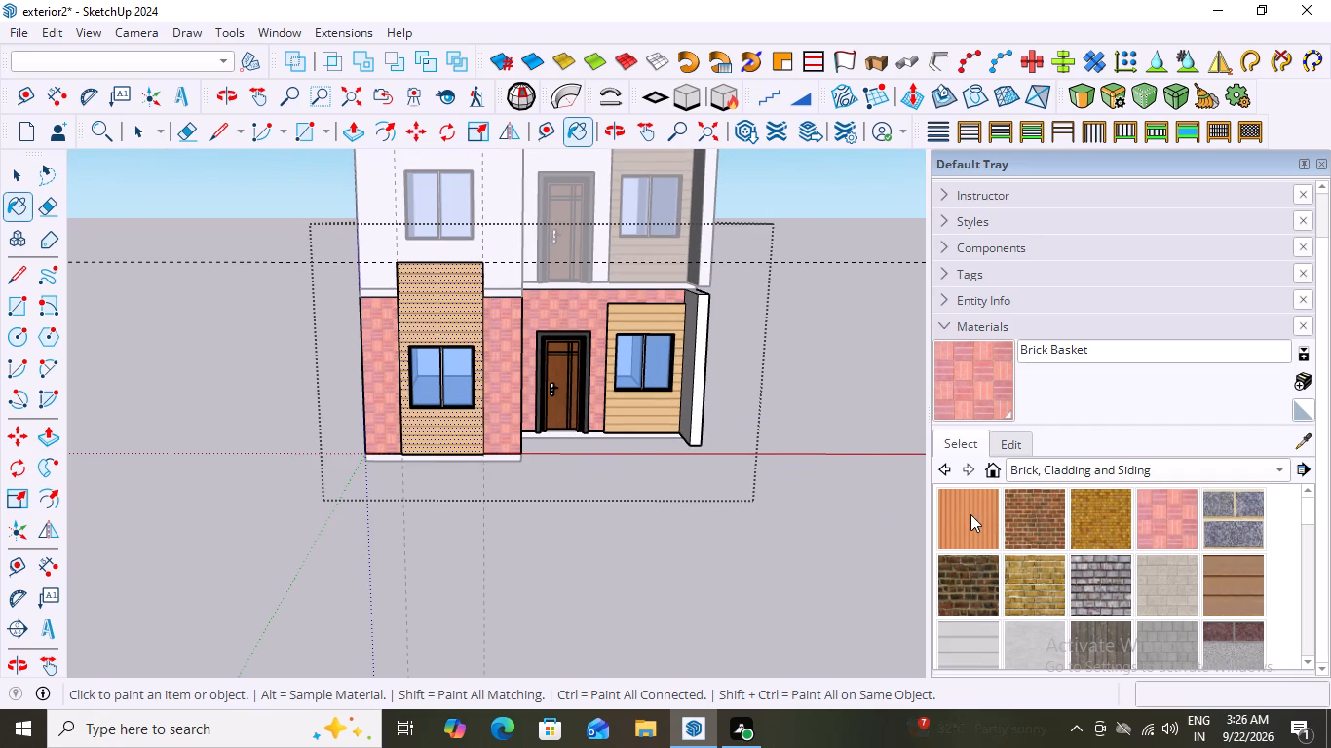
Paint the entrance wall and the wall strip between the raised panel and the entrance with Beadboard.
{"action": "left_click", "coordinate": [970, 514]}
{"action": "left_click", "coordinate": [568, 316]}
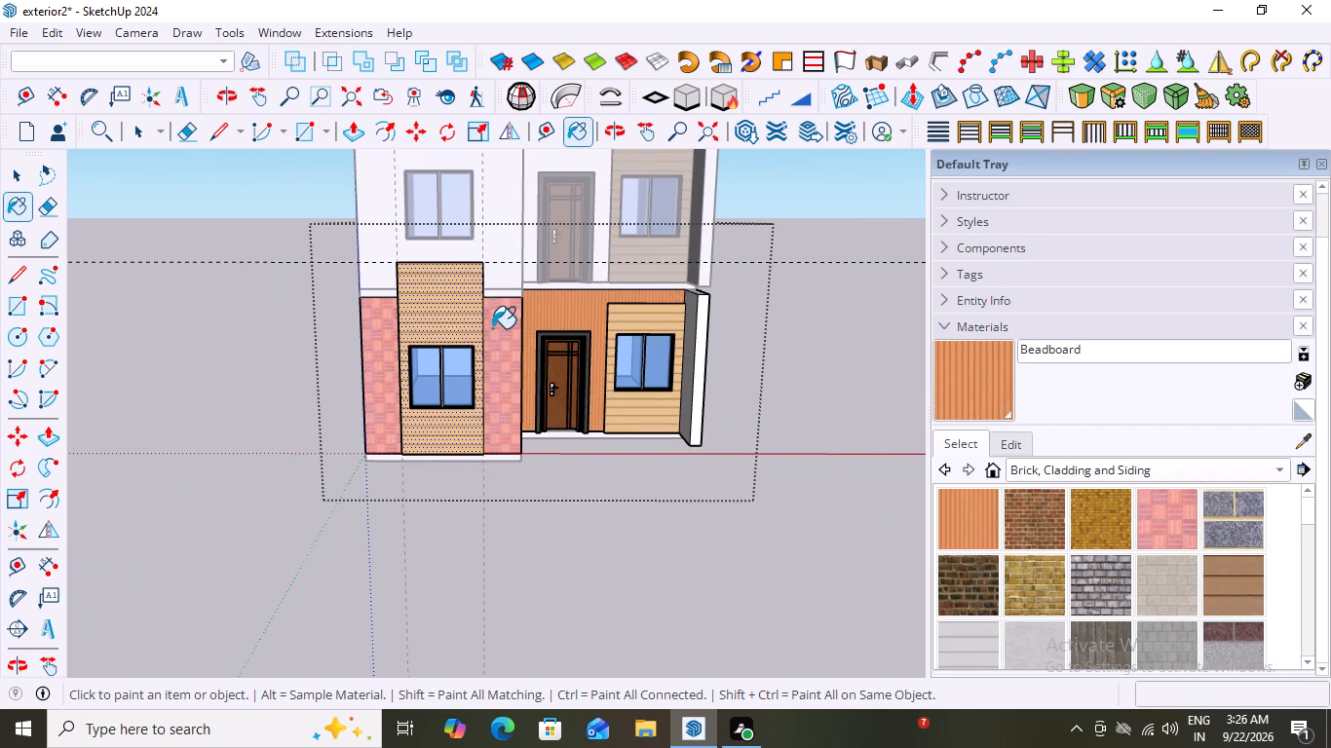
{"action": "left_click", "coordinate": [492, 328]}
{"action": "scroll", "coordinate": [600, 341], "scroll_direction": "up", "scroll_amount": 2}
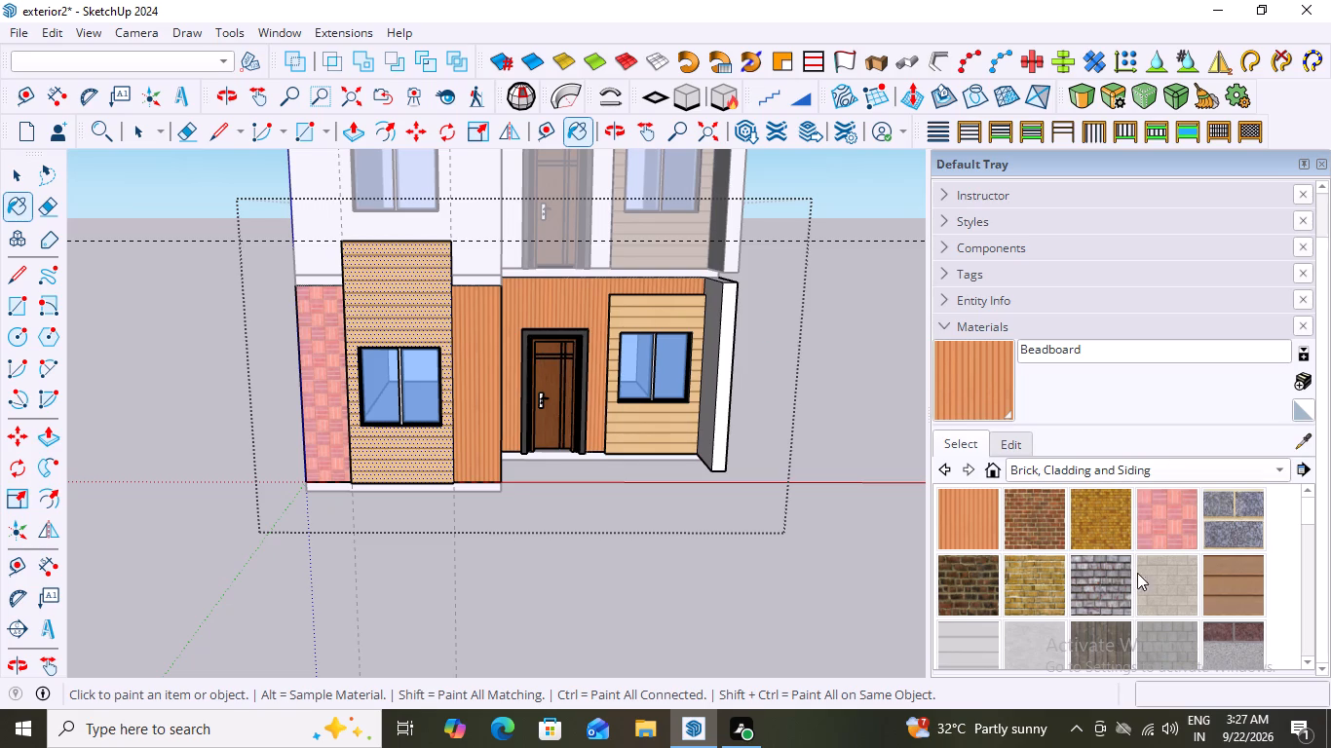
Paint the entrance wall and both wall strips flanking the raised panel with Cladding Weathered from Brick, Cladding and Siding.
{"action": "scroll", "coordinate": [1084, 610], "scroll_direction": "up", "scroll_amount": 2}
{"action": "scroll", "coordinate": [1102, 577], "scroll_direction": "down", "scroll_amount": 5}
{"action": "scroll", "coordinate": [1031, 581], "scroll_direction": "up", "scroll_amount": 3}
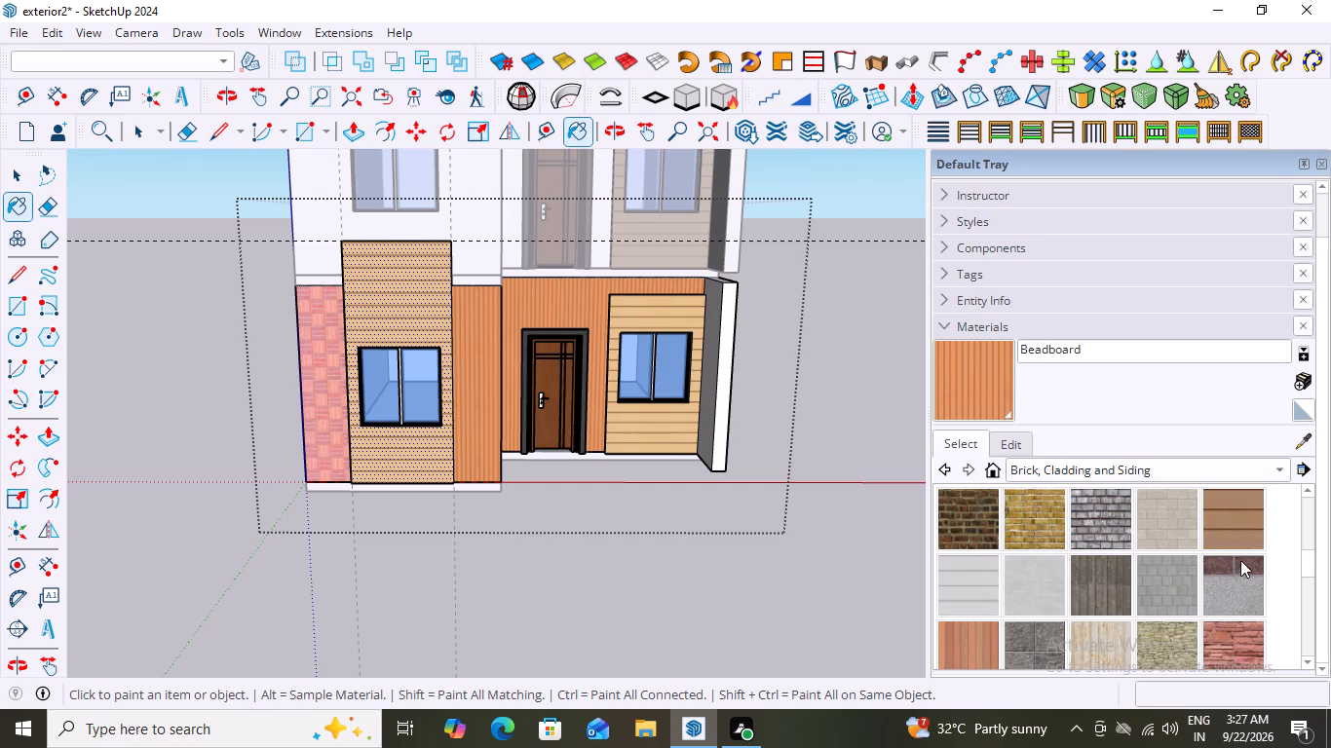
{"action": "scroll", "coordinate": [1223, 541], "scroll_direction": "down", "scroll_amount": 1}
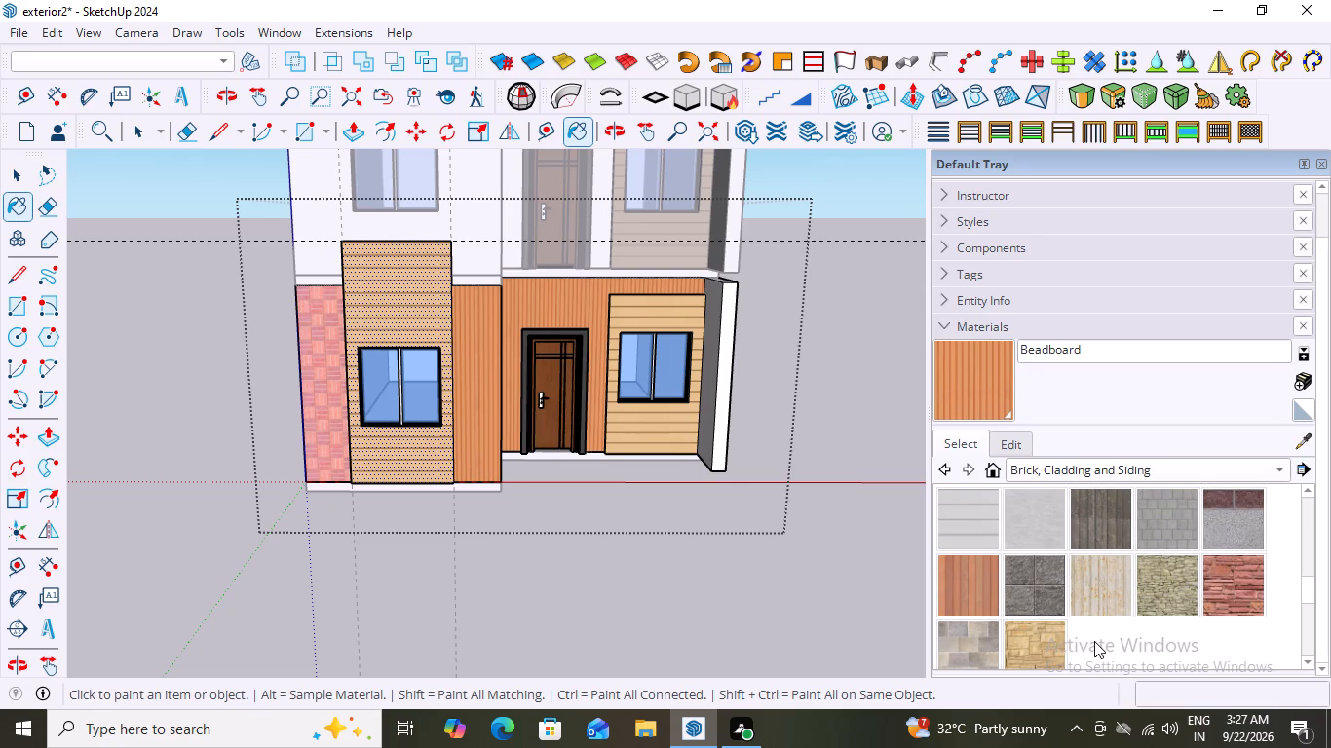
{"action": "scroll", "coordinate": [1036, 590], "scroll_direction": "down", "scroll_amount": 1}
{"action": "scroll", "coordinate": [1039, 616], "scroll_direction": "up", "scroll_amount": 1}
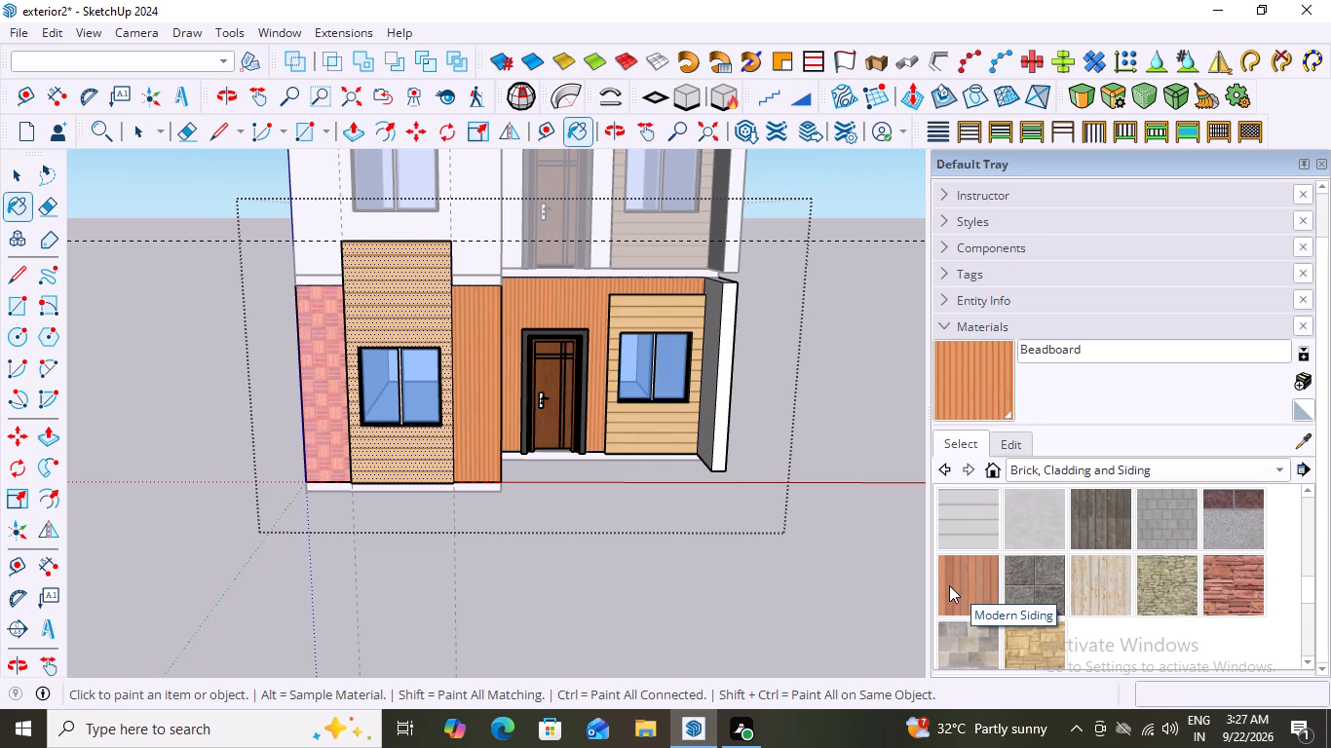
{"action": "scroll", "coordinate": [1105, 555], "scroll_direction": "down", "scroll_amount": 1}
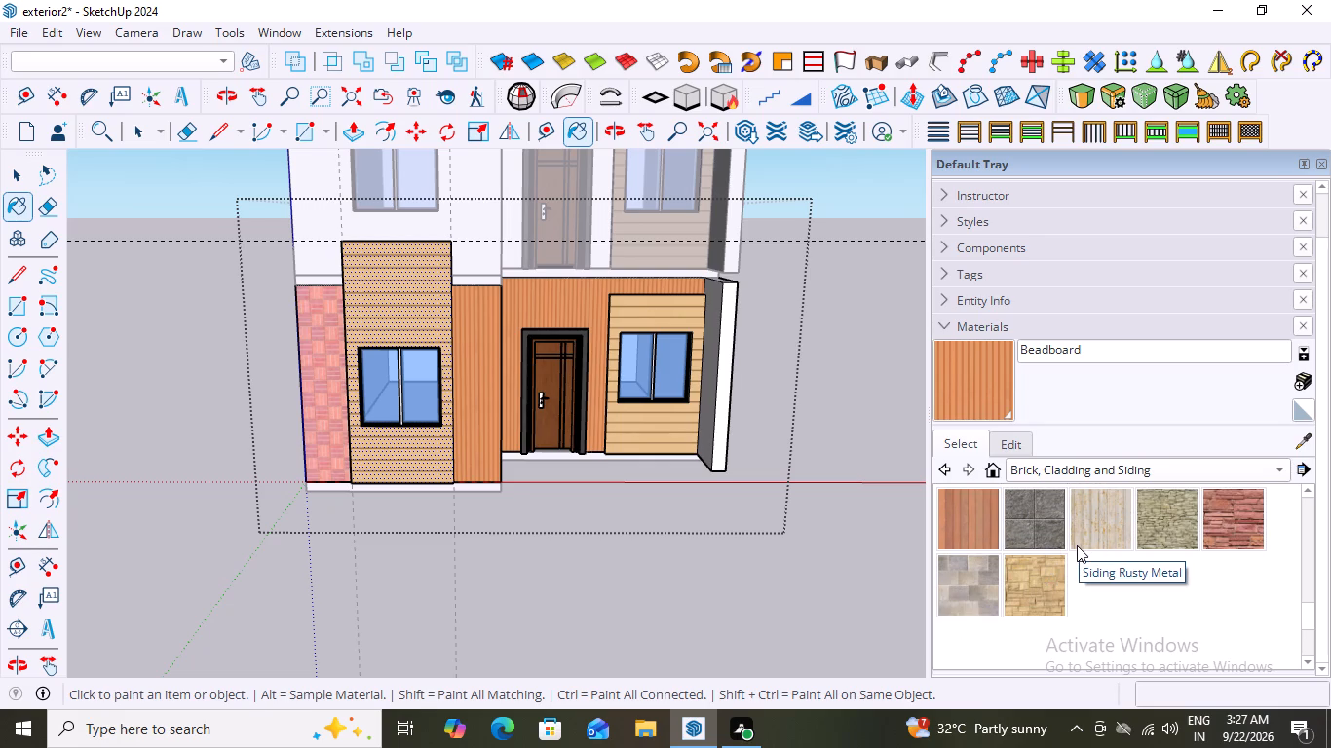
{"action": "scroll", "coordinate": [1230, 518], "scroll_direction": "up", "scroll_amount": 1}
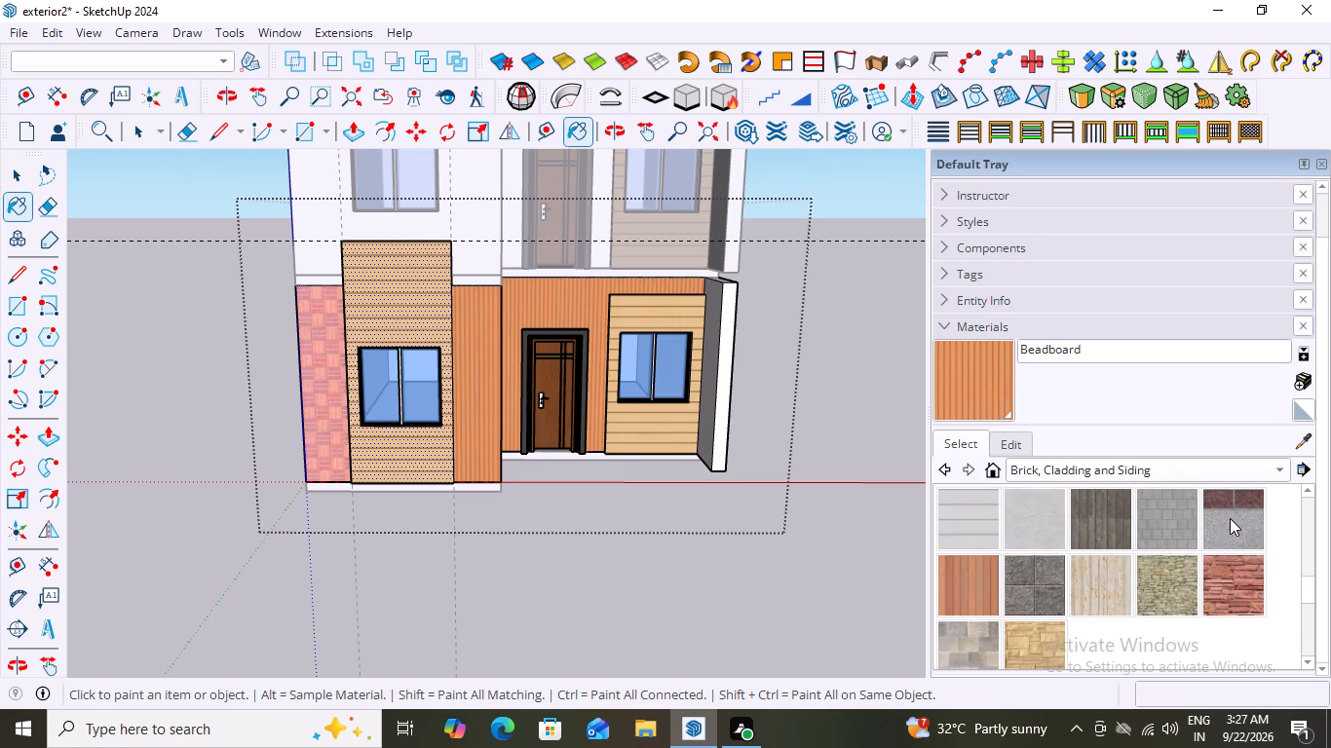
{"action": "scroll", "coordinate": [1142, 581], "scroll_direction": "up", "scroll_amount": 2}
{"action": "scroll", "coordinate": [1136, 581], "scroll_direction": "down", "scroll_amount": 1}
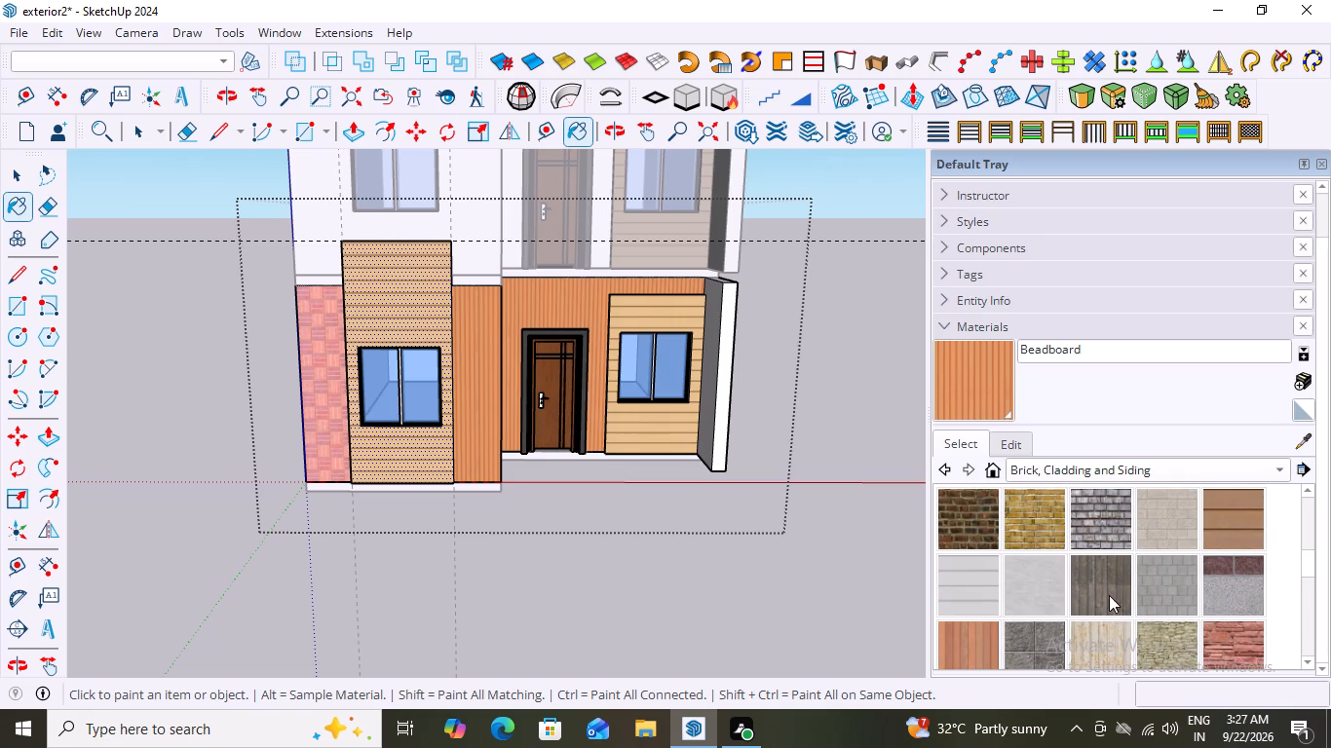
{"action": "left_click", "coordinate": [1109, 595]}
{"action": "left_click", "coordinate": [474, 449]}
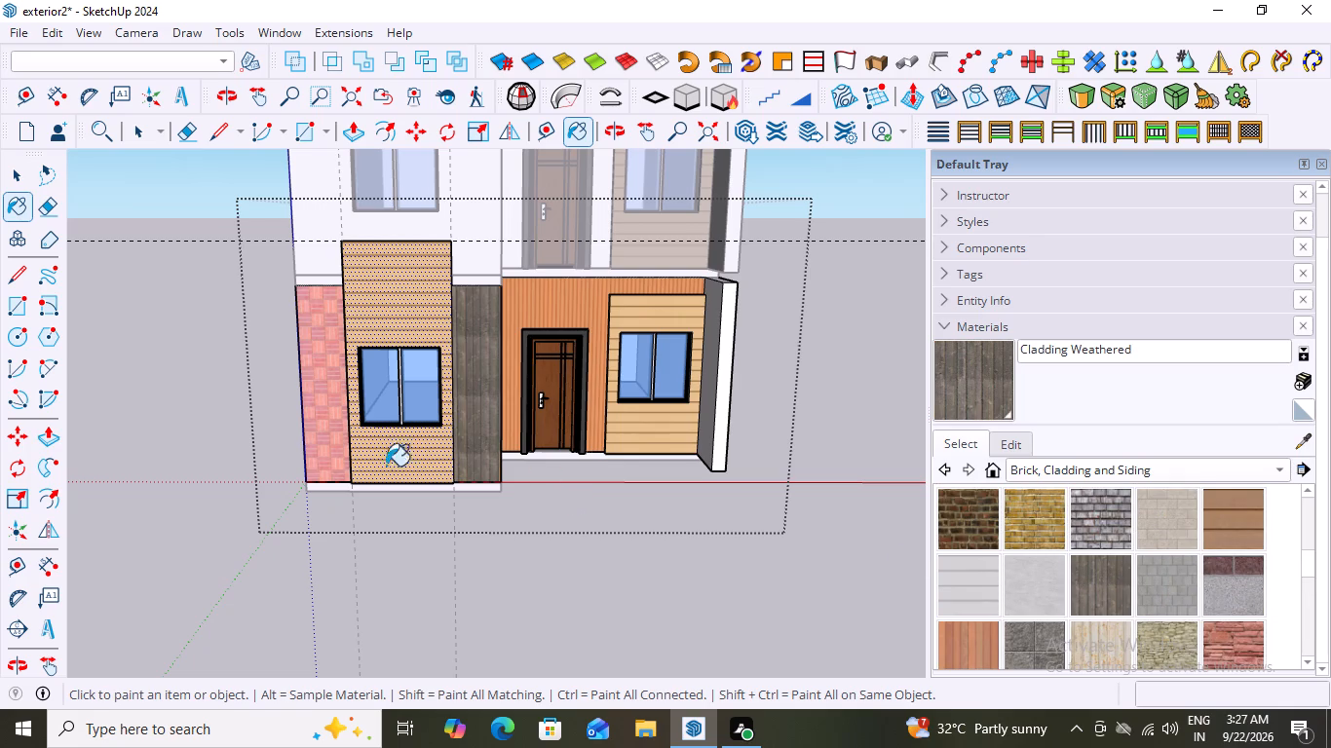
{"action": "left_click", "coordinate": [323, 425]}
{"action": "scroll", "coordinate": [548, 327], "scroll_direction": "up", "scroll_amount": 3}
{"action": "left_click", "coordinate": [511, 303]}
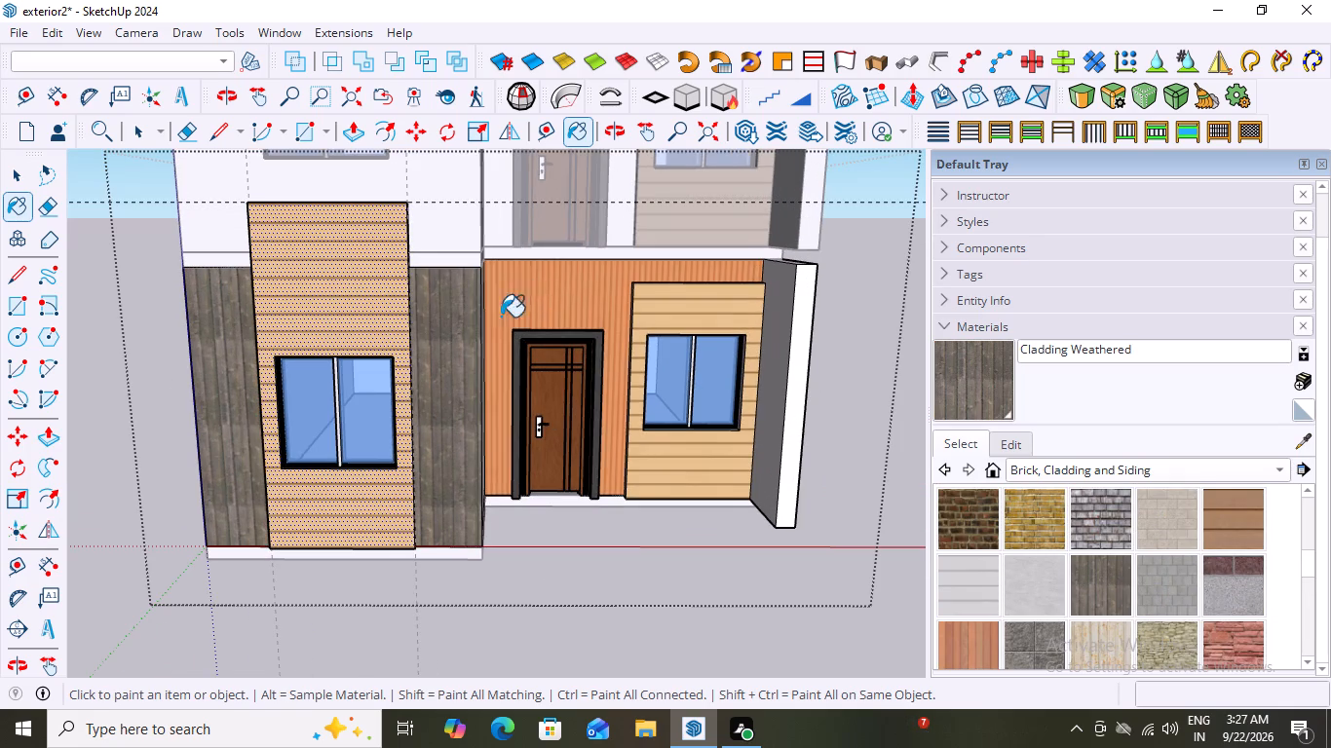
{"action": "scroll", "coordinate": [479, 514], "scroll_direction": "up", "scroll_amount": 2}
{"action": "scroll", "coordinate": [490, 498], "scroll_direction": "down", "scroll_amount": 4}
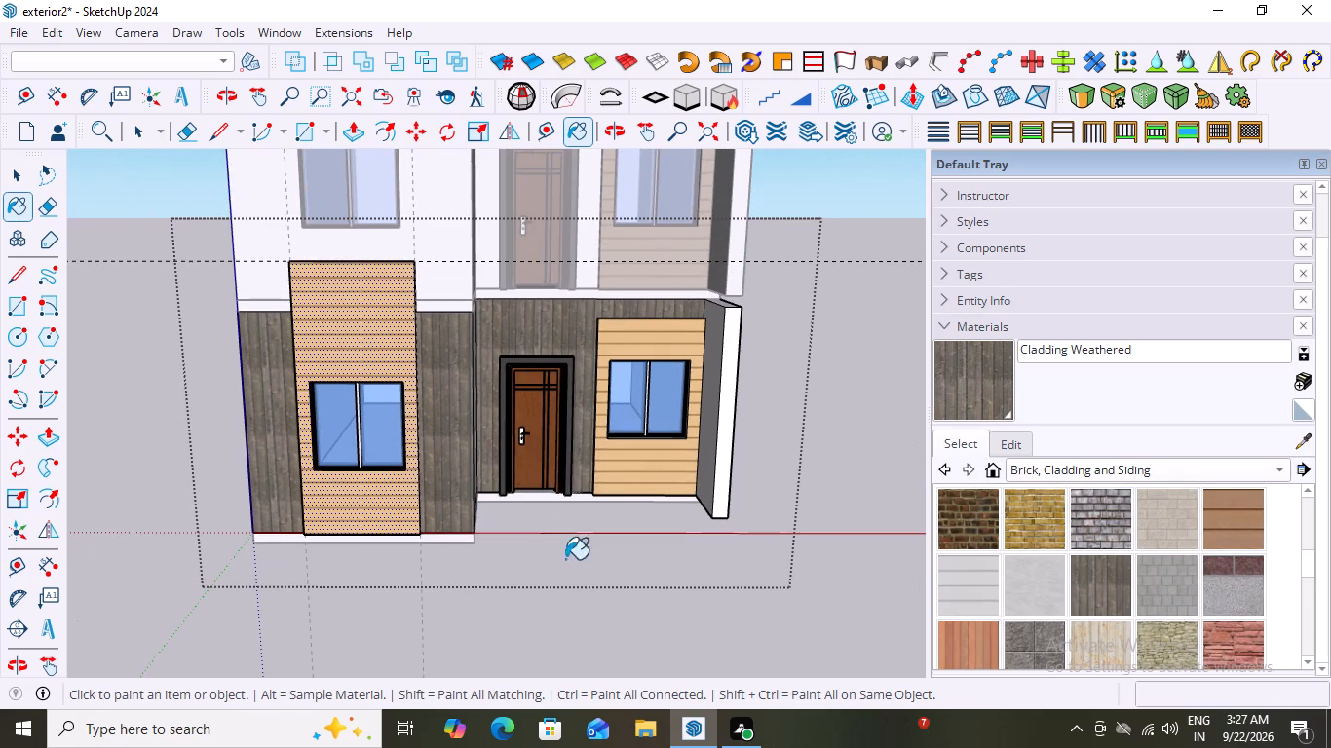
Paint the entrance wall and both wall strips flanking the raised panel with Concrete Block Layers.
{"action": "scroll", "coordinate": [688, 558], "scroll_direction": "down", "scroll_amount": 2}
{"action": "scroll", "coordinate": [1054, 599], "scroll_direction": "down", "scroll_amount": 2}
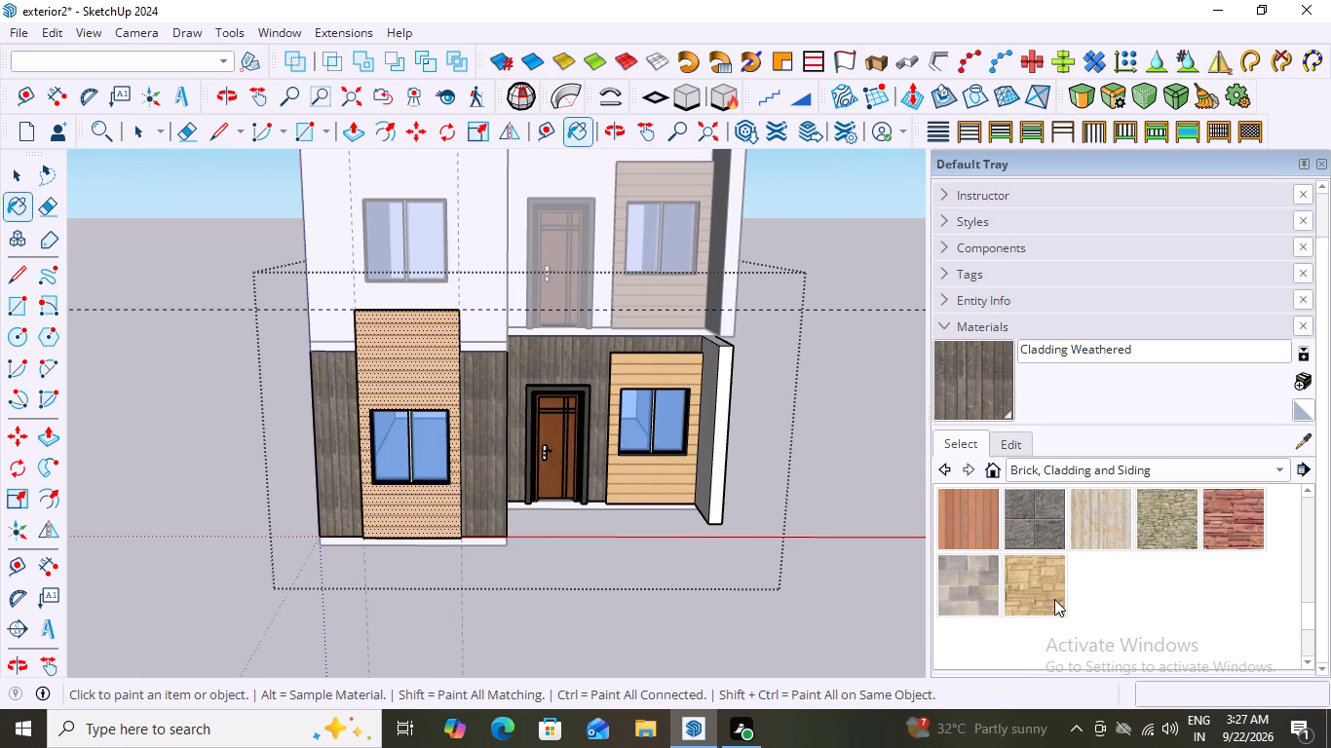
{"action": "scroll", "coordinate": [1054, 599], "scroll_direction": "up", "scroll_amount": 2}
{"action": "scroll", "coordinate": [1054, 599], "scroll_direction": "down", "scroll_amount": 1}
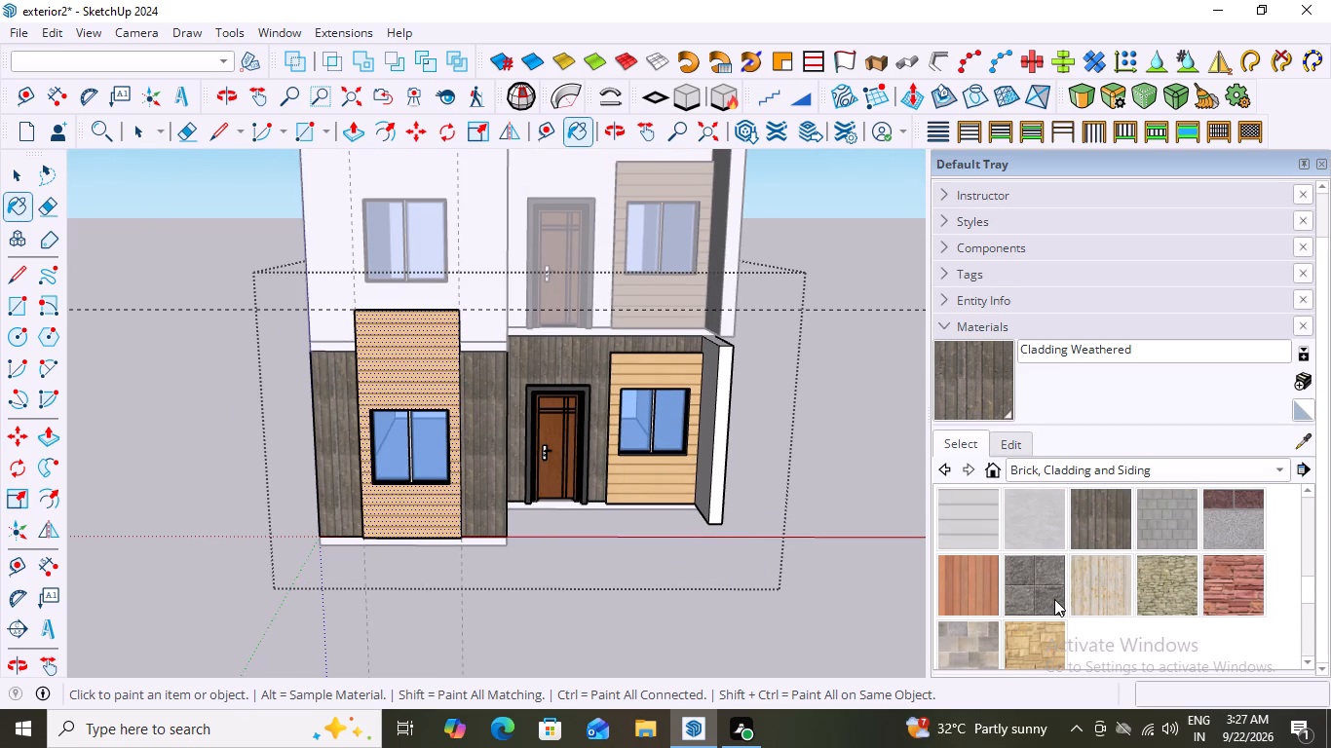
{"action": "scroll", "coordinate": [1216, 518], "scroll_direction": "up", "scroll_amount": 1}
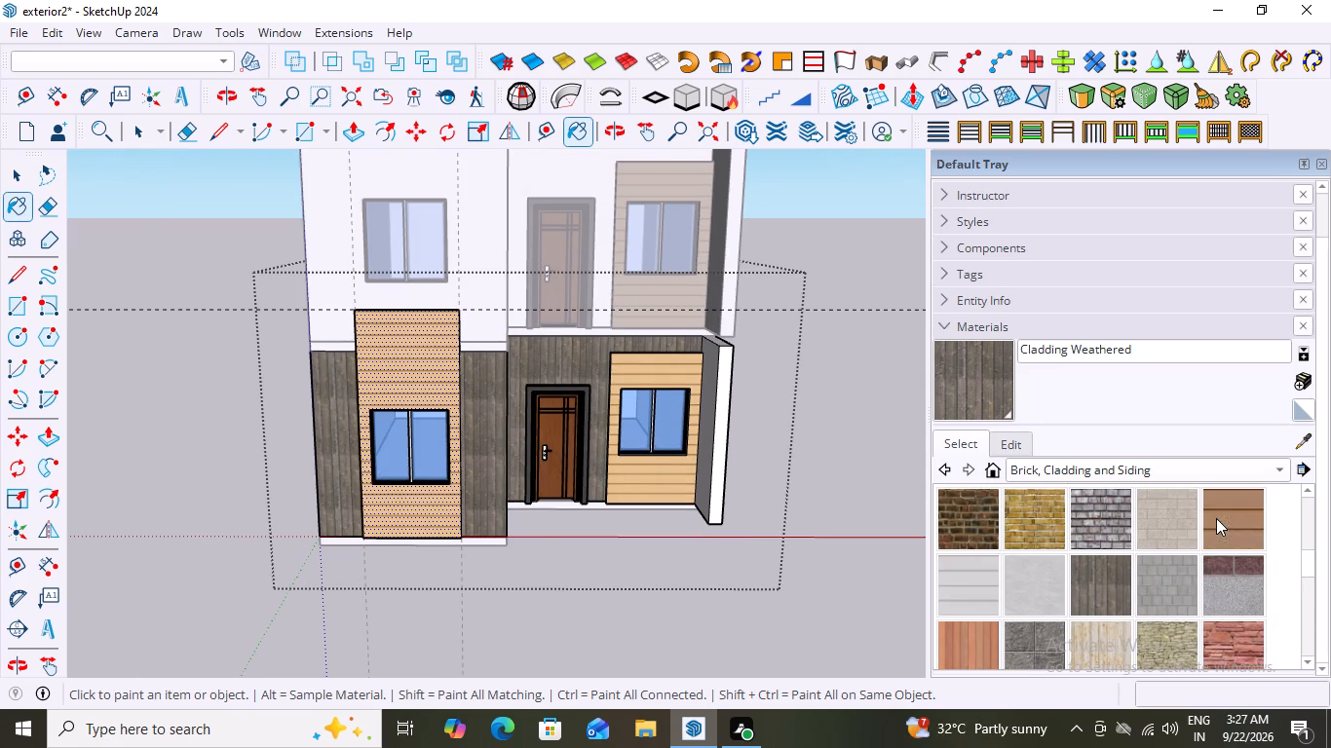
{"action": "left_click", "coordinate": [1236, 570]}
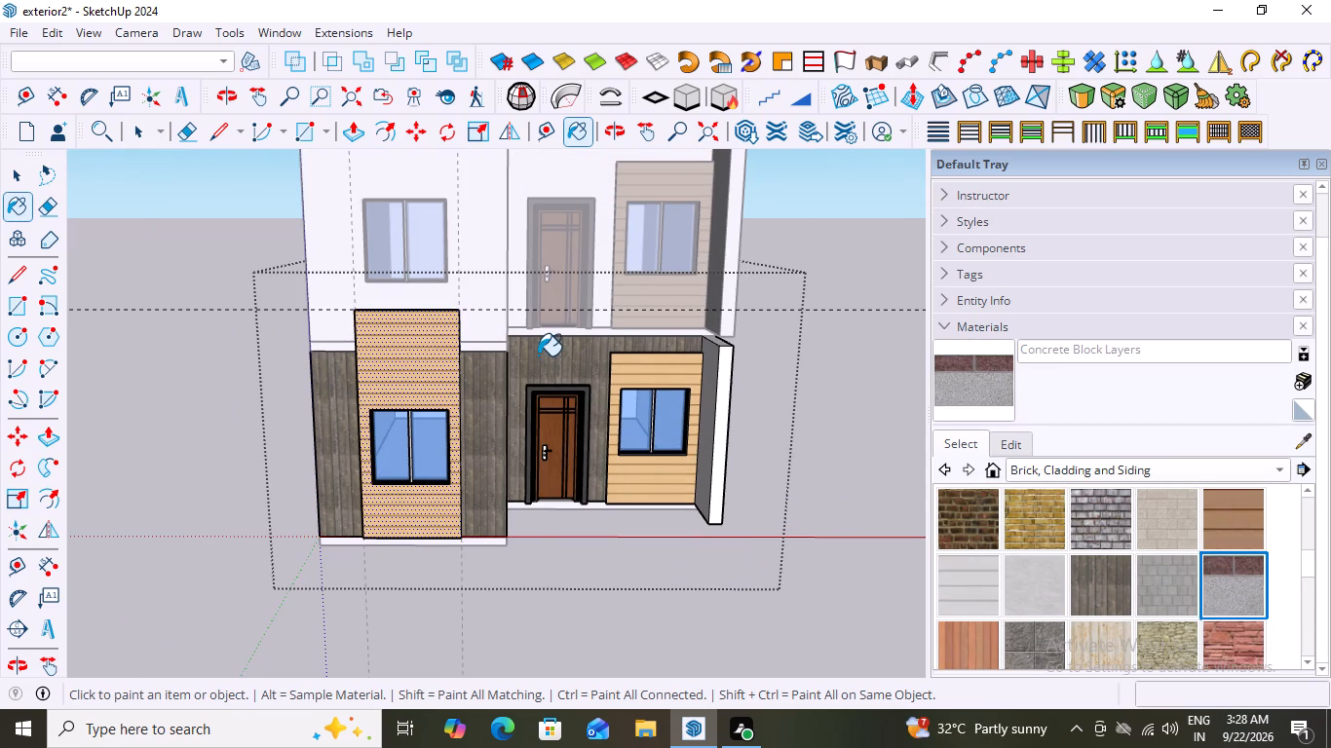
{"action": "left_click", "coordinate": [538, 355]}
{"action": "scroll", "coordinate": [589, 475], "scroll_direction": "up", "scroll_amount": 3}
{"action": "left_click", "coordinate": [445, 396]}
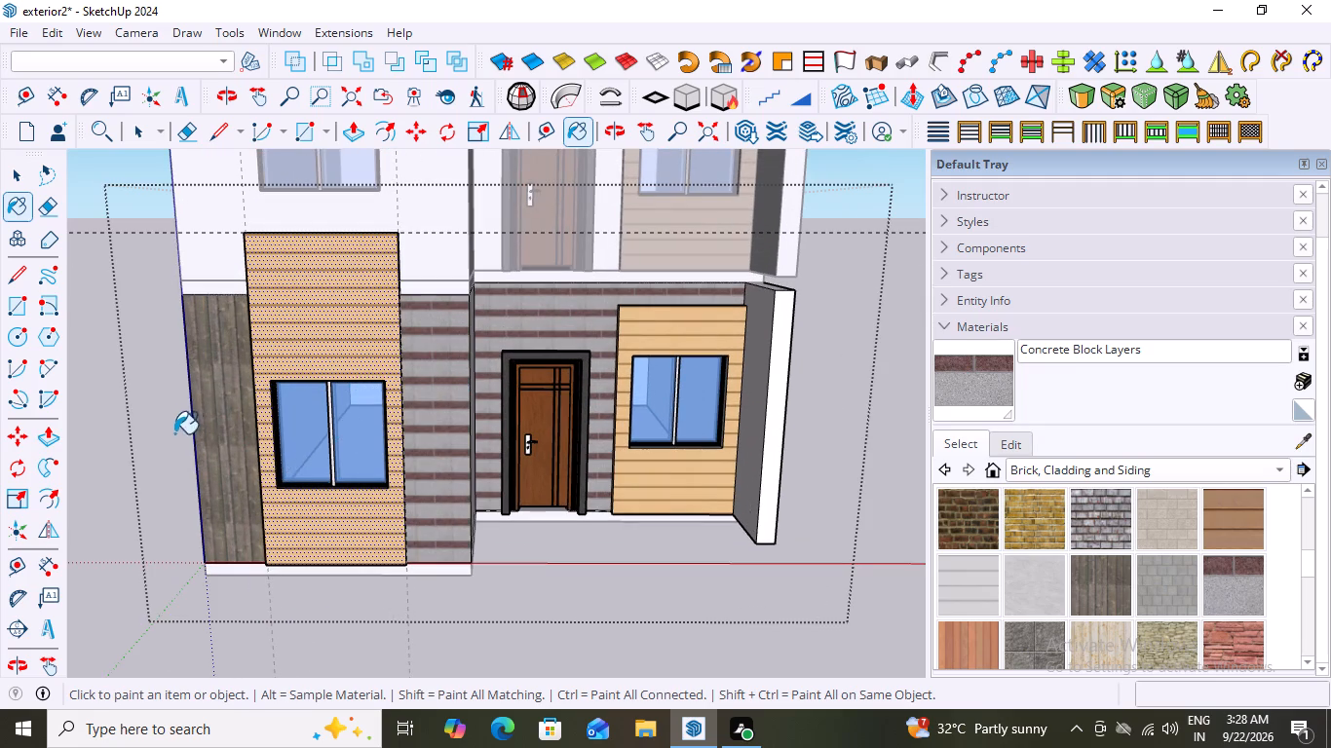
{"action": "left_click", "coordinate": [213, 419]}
Paint the ground-floor side wall between the front wall strip and the recessed entrance with Concrete Block Layers.
{"action": "middle_click_drag", "start_coordinate": [602, 492], "coordinate": [400, 505]}
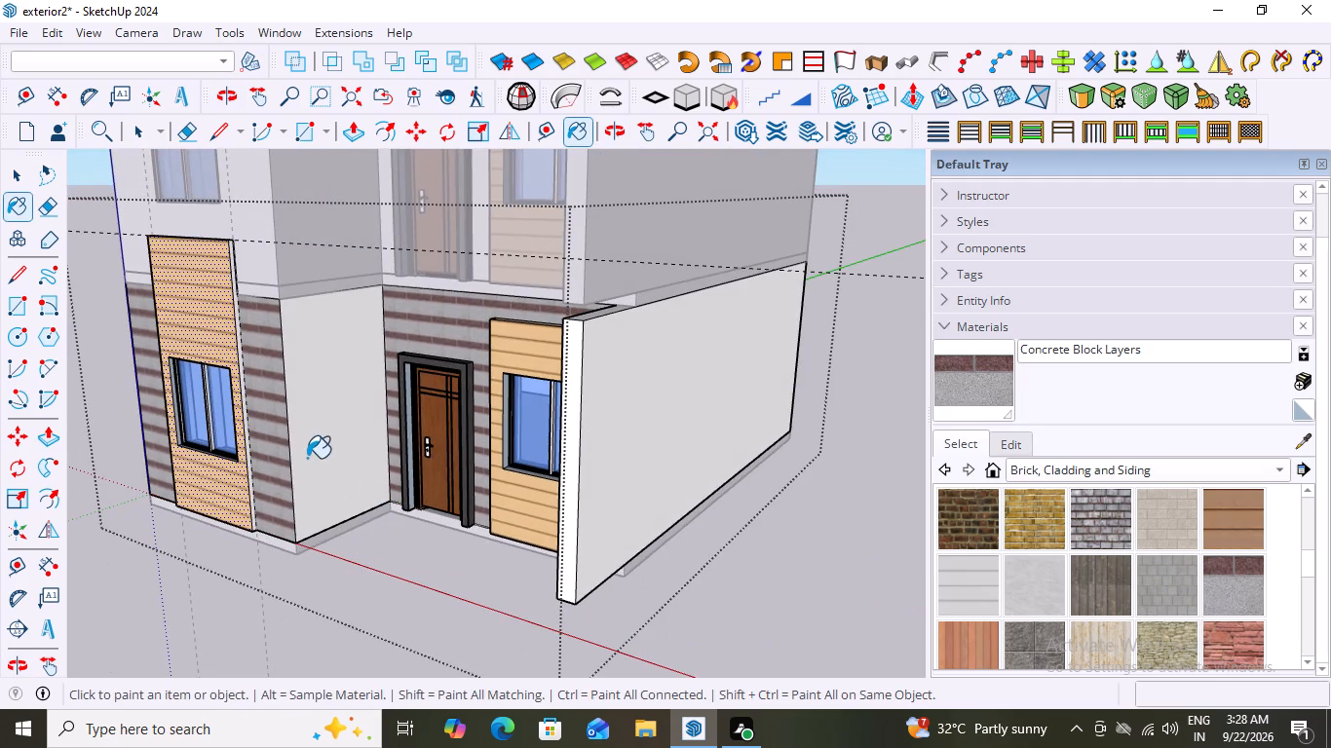
{"action": "left_click", "coordinate": [322, 436]}
Leave the ground-floor group and examine the facade finishes from the front, both sides and up close.
{"action": "middle_click_drag", "start_coordinate": [441, 576], "coordinate": [662, 617]}
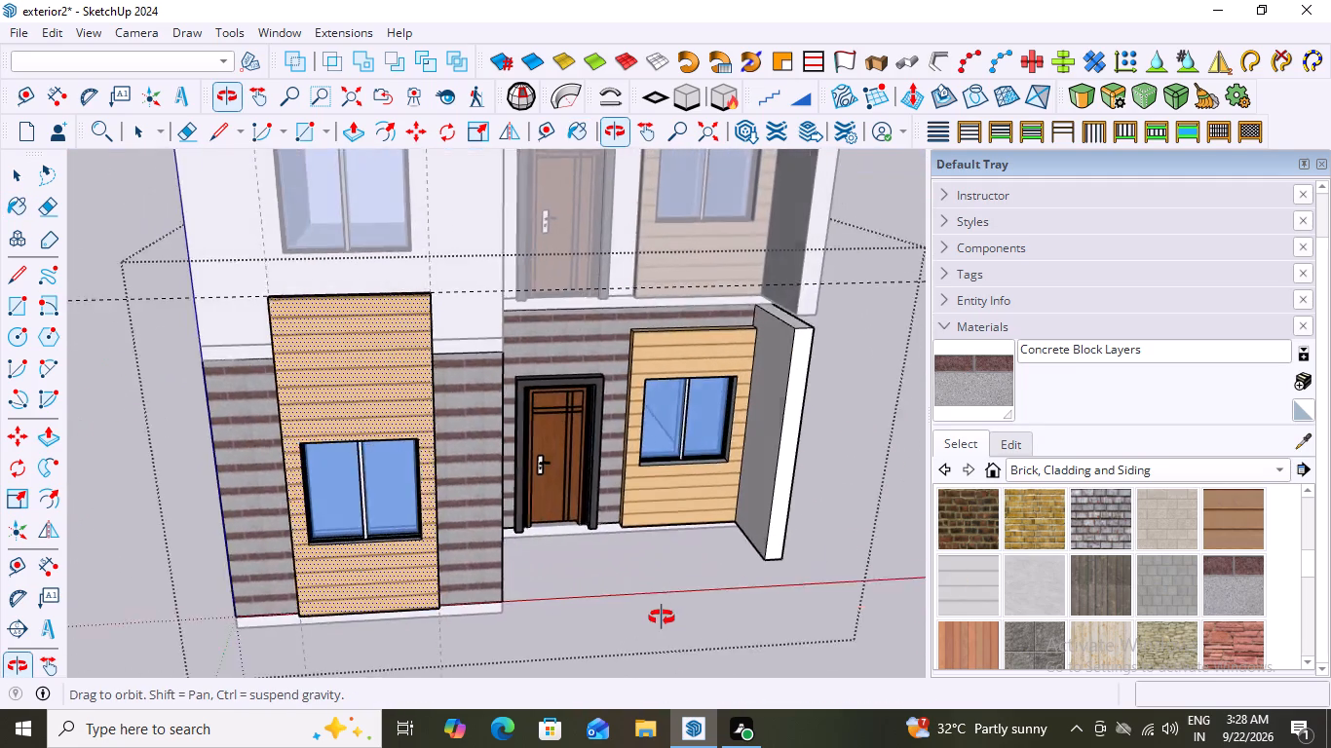
{"action": "middle_click_drag", "start_coordinate": [662, 617], "coordinate": [550, 545]}
{"action": "middle_click_drag", "start_coordinate": [488, 488], "coordinate": [353, 495]}
{"action": "middle_click_drag", "start_coordinate": [803, 525], "coordinate": [832, 525]}
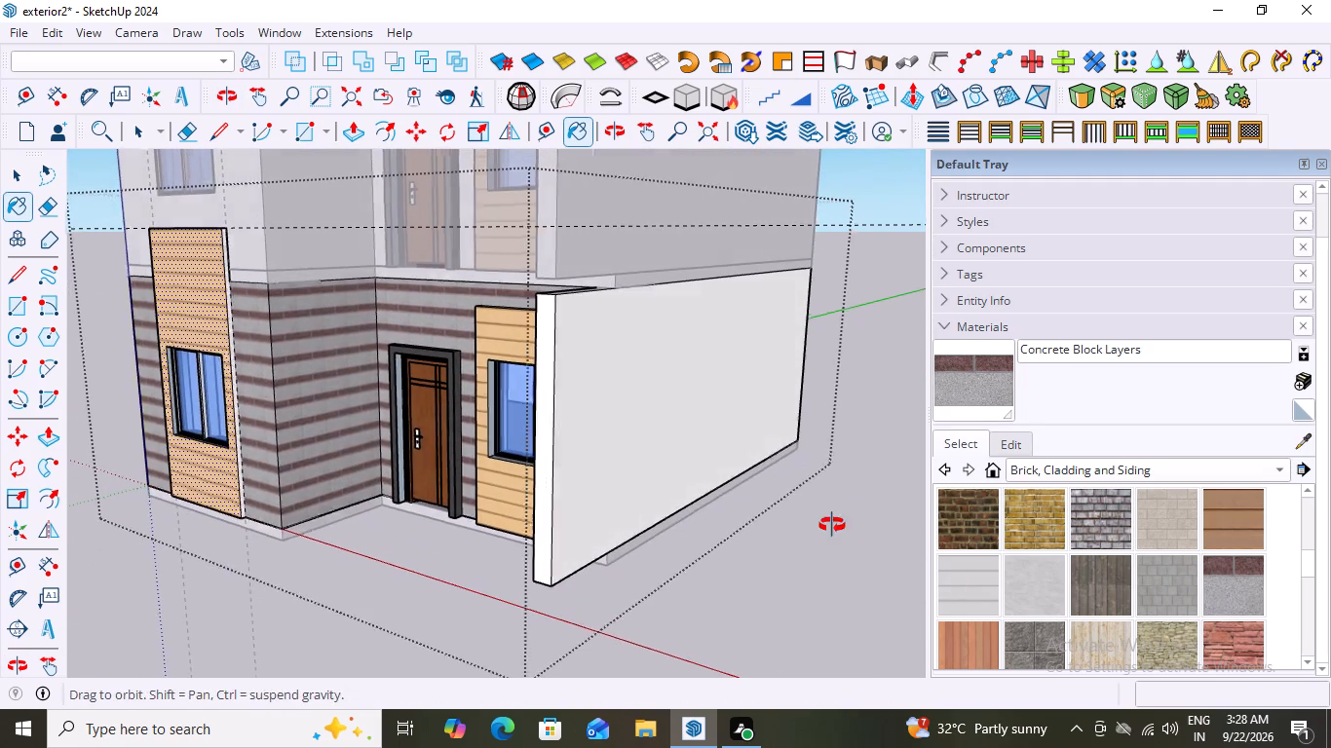
{"action": "middle_click_drag", "start_coordinate": [832, 525], "coordinate": [837, 525]}
{"action": "scroll", "coordinate": [424, 600], "scroll_direction": "down", "scroll_amount": 2}
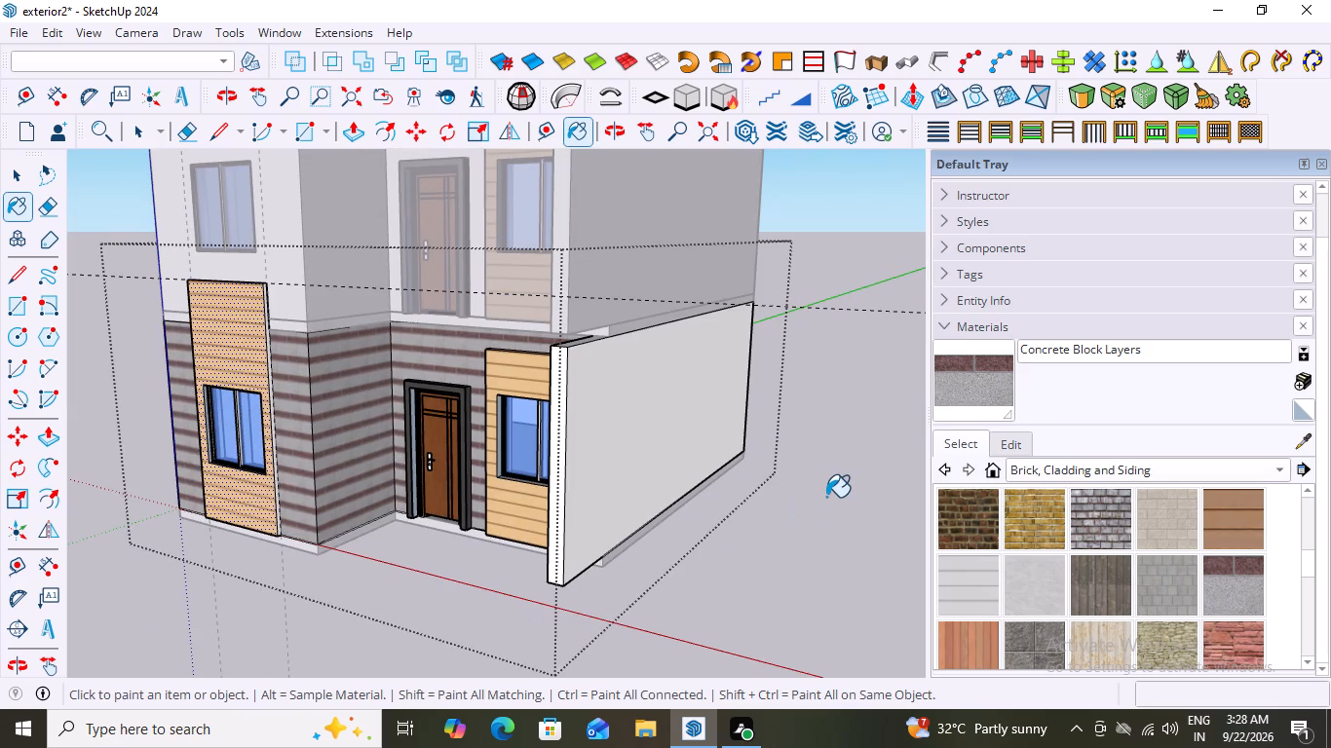
{"action": "key", "text": "space"}
{"action": "left_click", "coordinate": [826, 497]}
{"action": "middle_click_drag", "start_coordinate": [704, 543], "coordinate": [804, 547]}
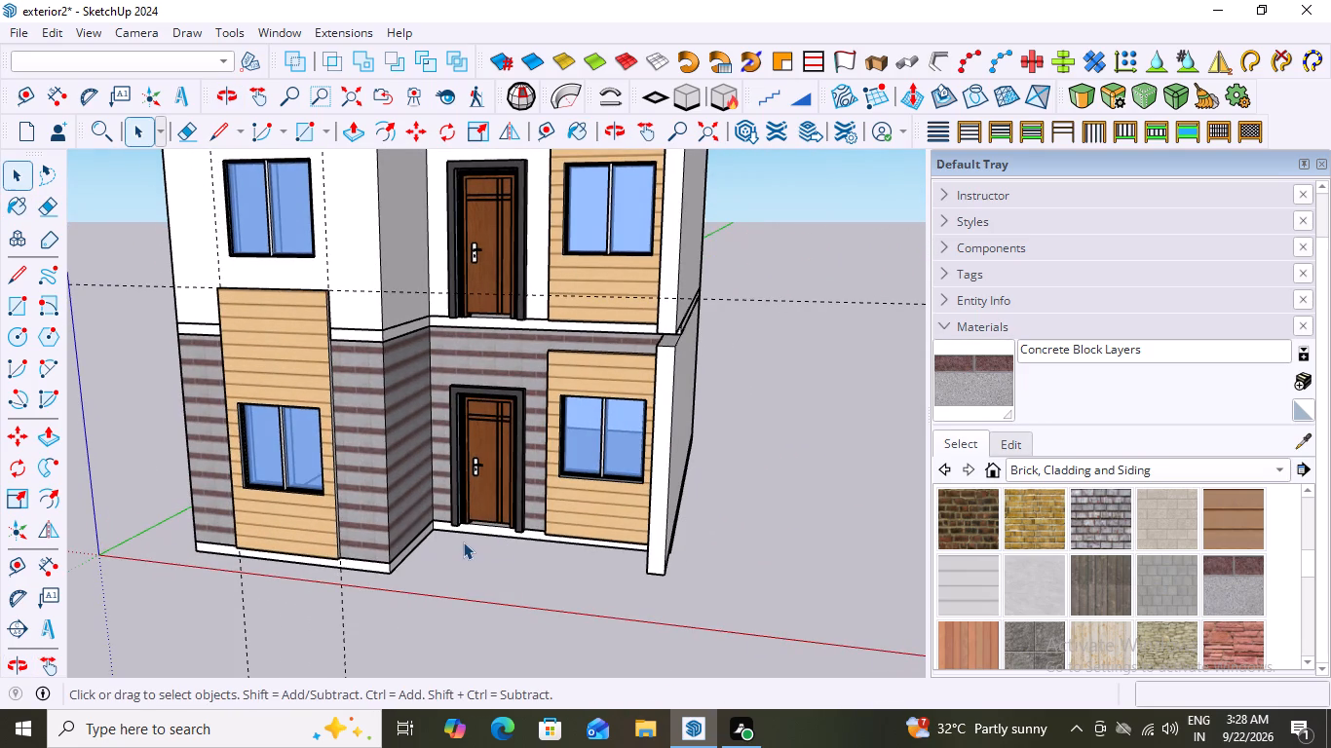
{"action": "left_click", "coordinate": [462, 542]}
{"action": "scroll", "coordinate": [557, 524], "scroll_direction": "down", "scroll_amount": 5}
{"action": "middle_click_drag", "start_coordinate": [523, 549], "coordinate": [578, 491]}
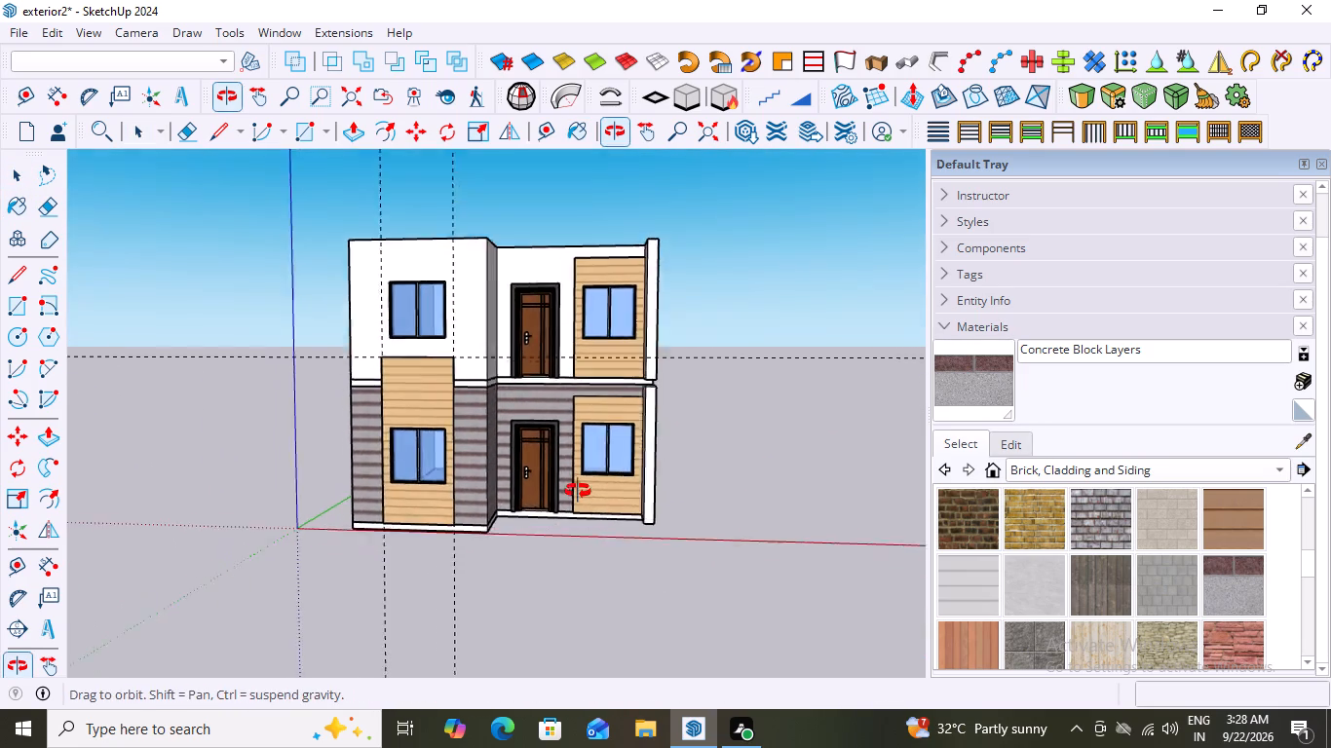
{"action": "middle_click_drag", "start_coordinate": [578, 491], "coordinate": [584, 478]}
{"action": "scroll", "coordinate": [471, 393], "scroll_direction": "up", "scroll_amount": 12}
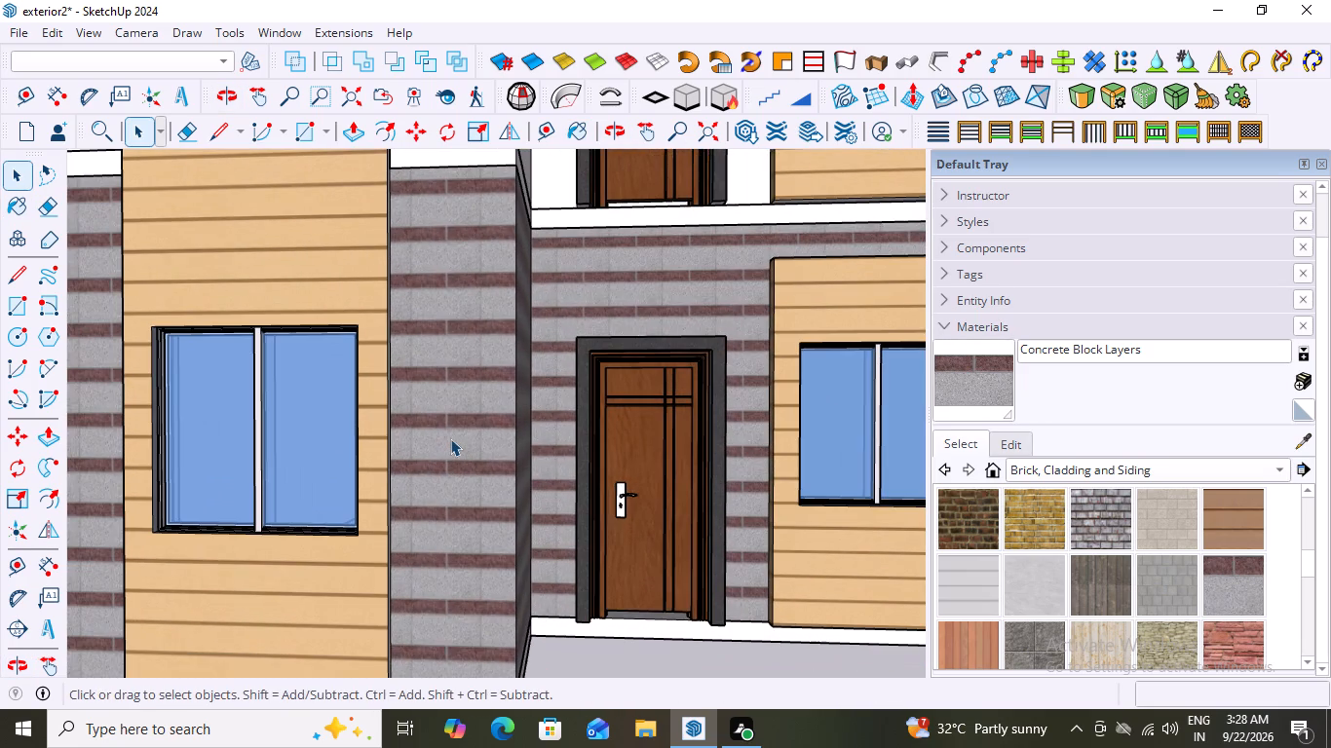
{"action": "scroll", "coordinate": [450, 438], "scroll_direction": "down", "scroll_amount": 14}
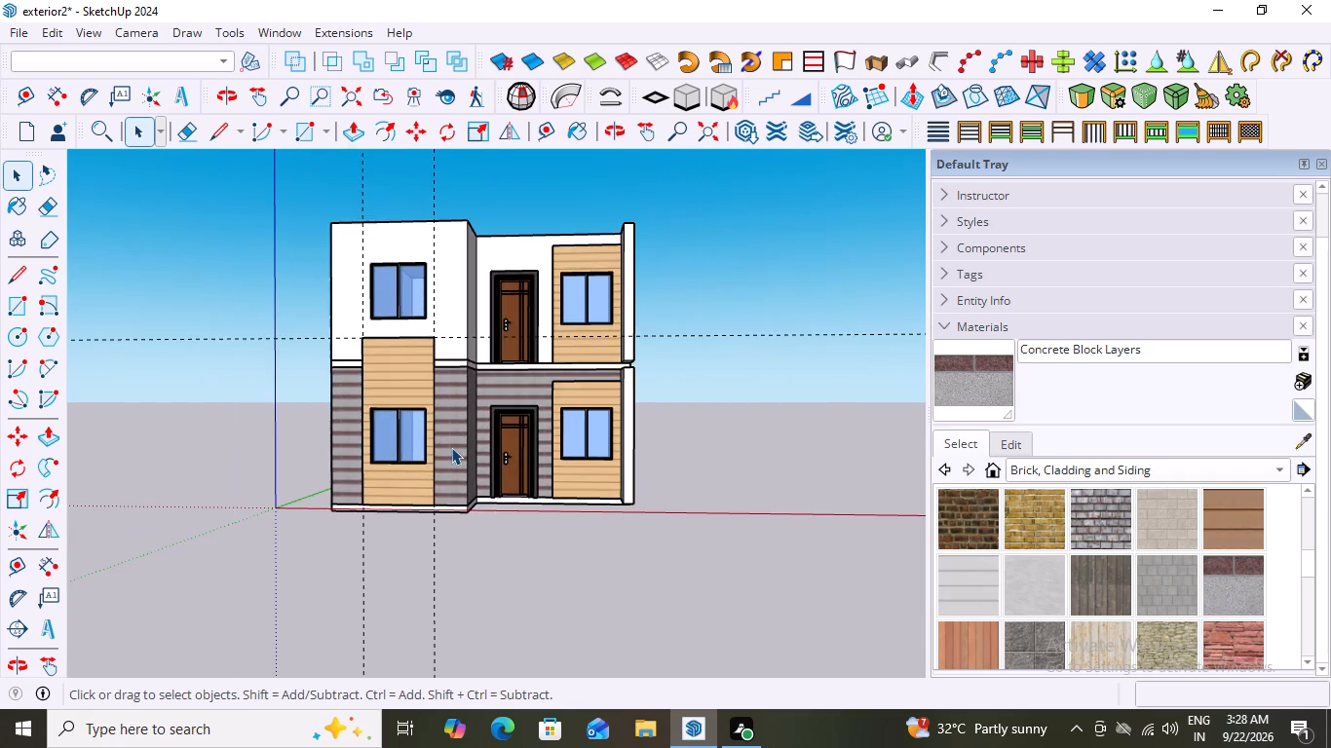
{"action": "middle_click_drag", "start_coordinate": [451, 447], "coordinate": [602, 494]}
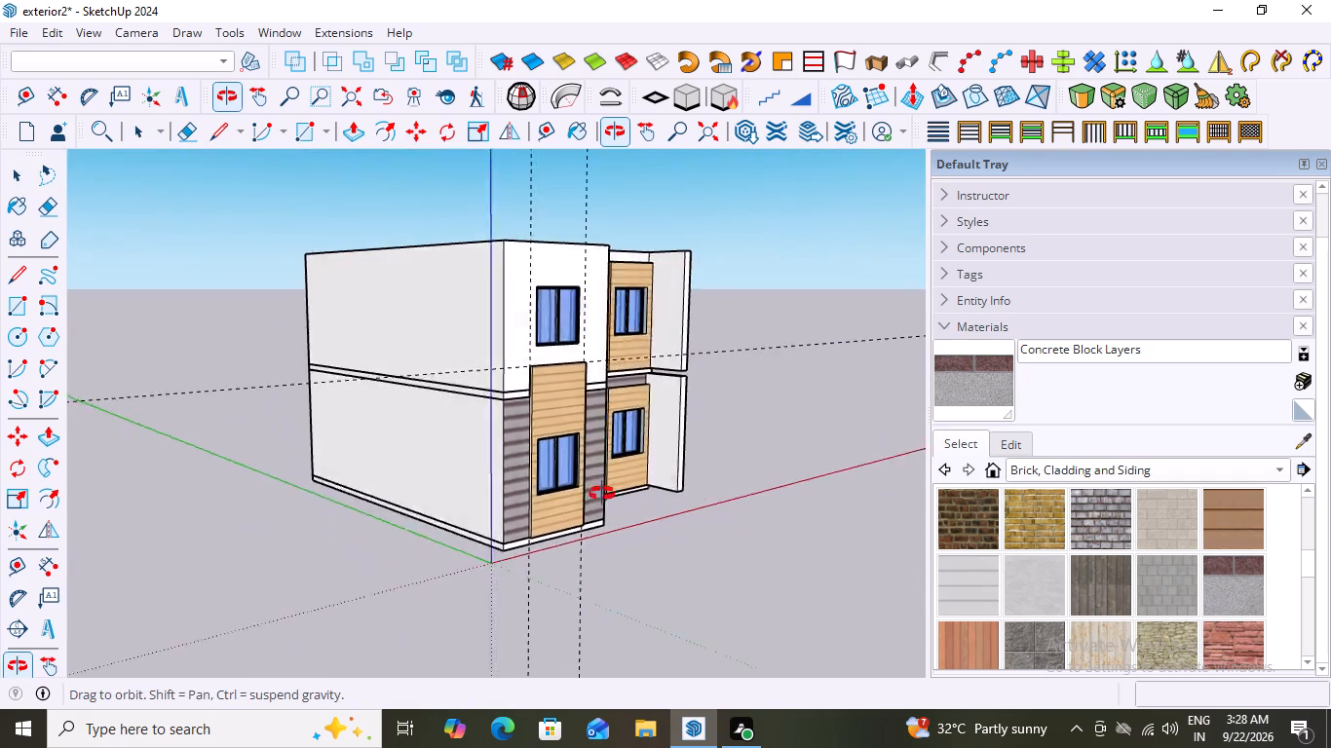
{"action": "middle_click_drag", "start_coordinate": [602, 494], "coordinate": [487, 505]}
{"action": "scroll", "coordinate": [467, 512], "scroll_direction": "up", "scroll_amount": 8}
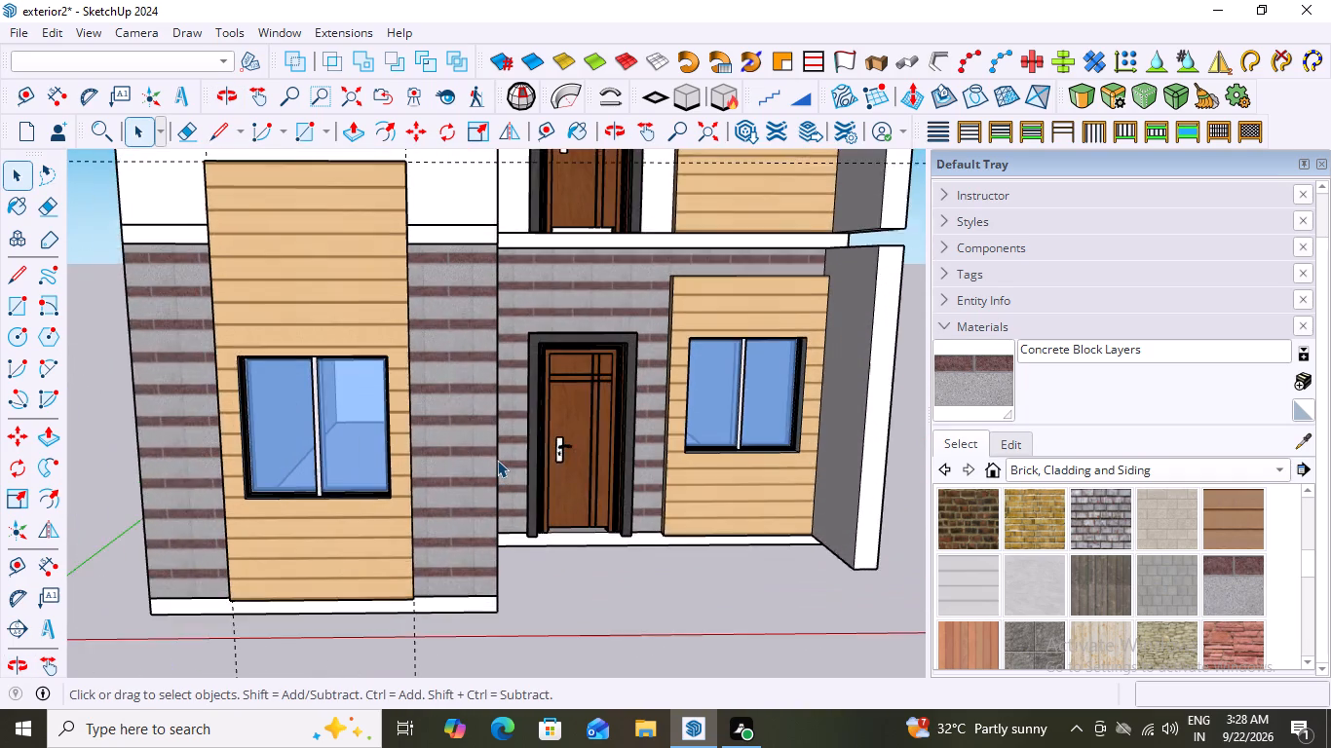
{"action": "scroll", "coordinate": [497, 460], "scroll_direction": "up", "scroll_amount": 3}
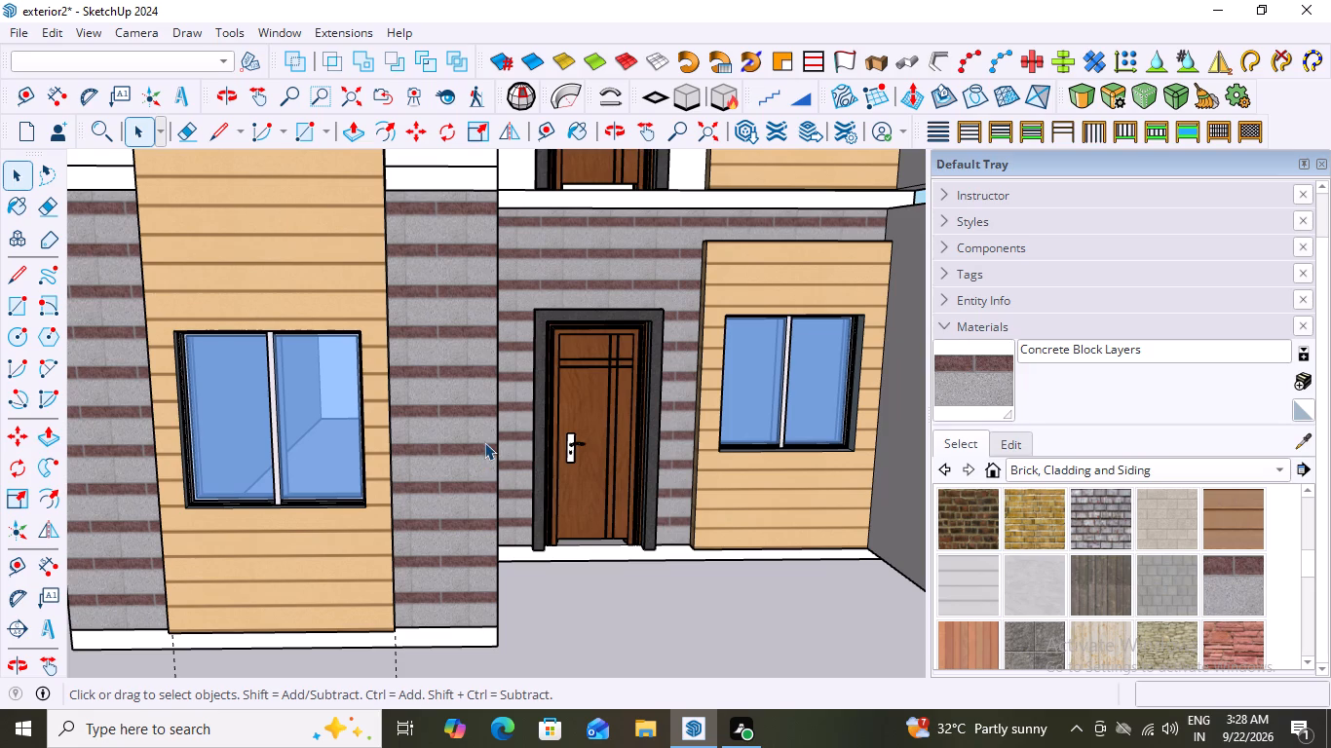
{"action": "scroll", "coordinate": [436, 443], "scroll_direction": "down", "scroll_amount": 3}
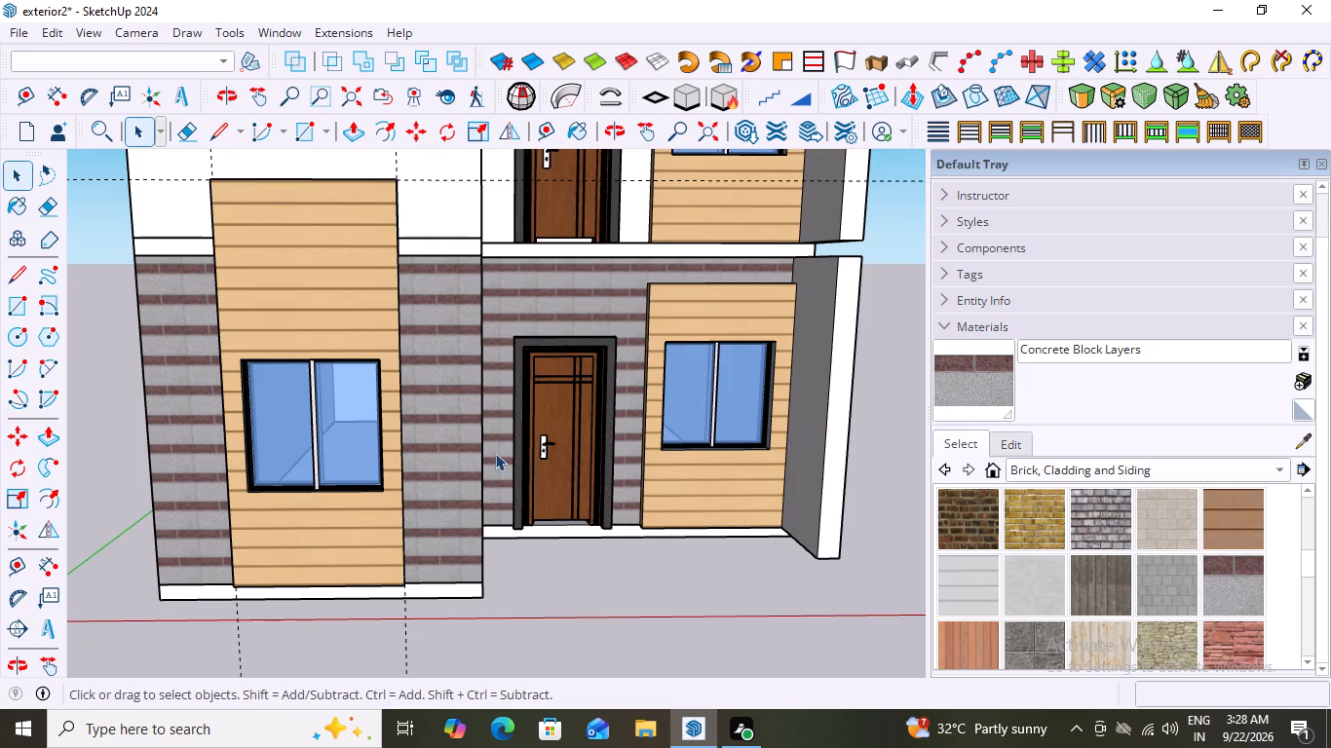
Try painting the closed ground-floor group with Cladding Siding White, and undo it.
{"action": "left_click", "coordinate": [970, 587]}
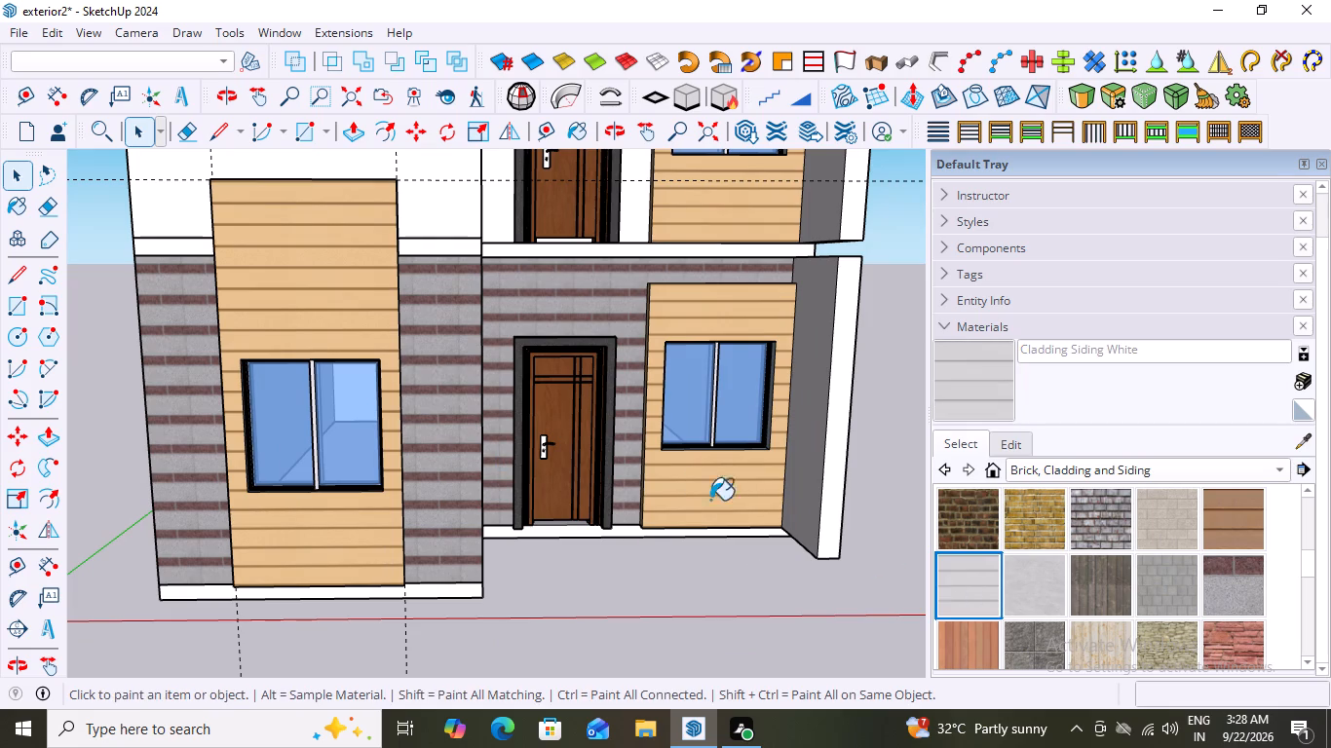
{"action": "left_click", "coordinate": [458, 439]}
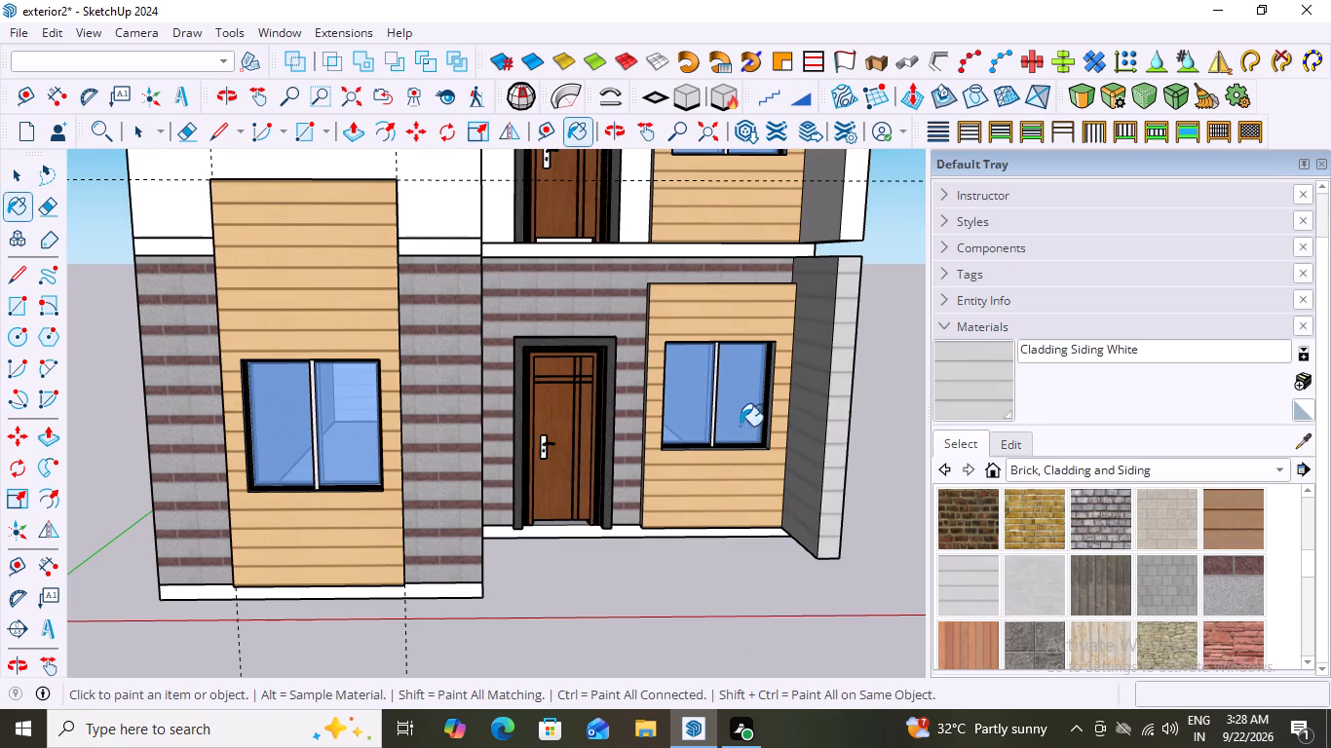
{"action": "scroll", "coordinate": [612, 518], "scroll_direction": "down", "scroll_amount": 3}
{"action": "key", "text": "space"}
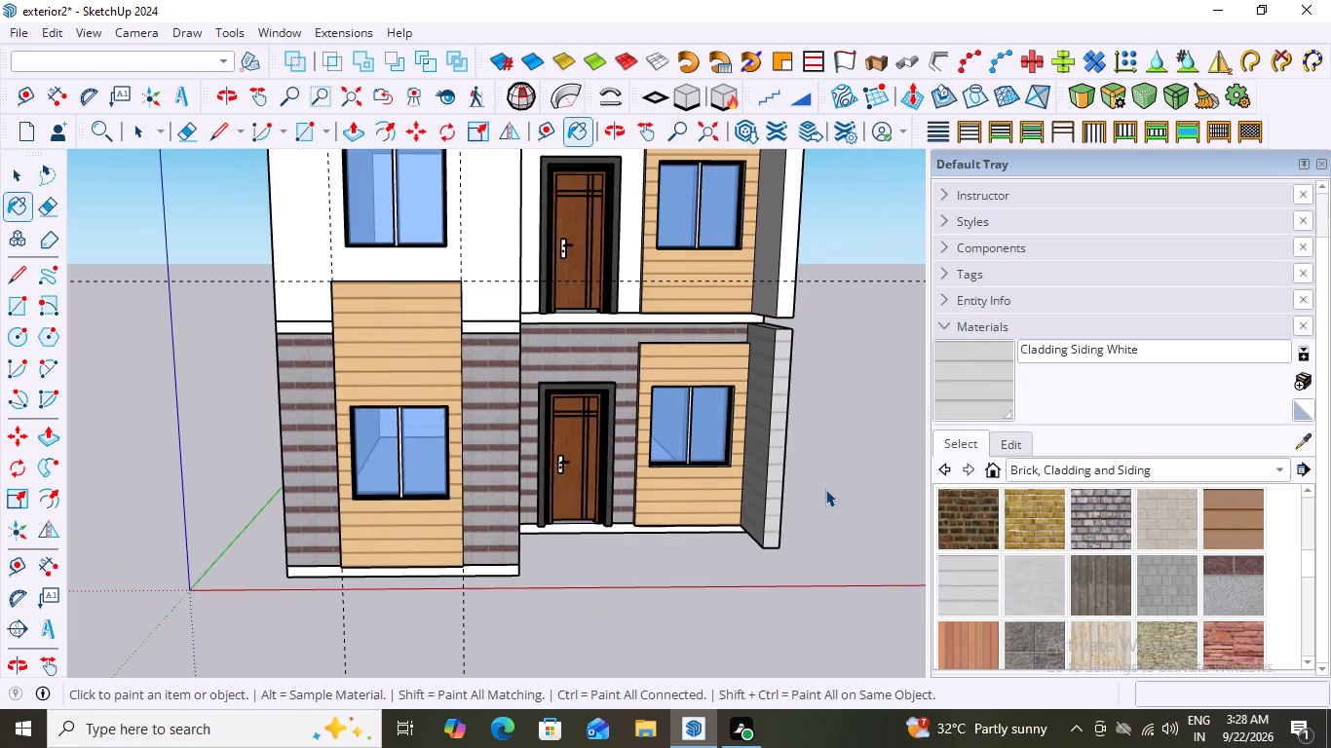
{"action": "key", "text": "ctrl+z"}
Open the ground-floor group and paint the entrance wall and both strips flanking the raised panel with Cladding Siding White.
{"action": "scroll", "coordinate": [501, 515], "scroll_direction": "up", "scroll_amount": 1}
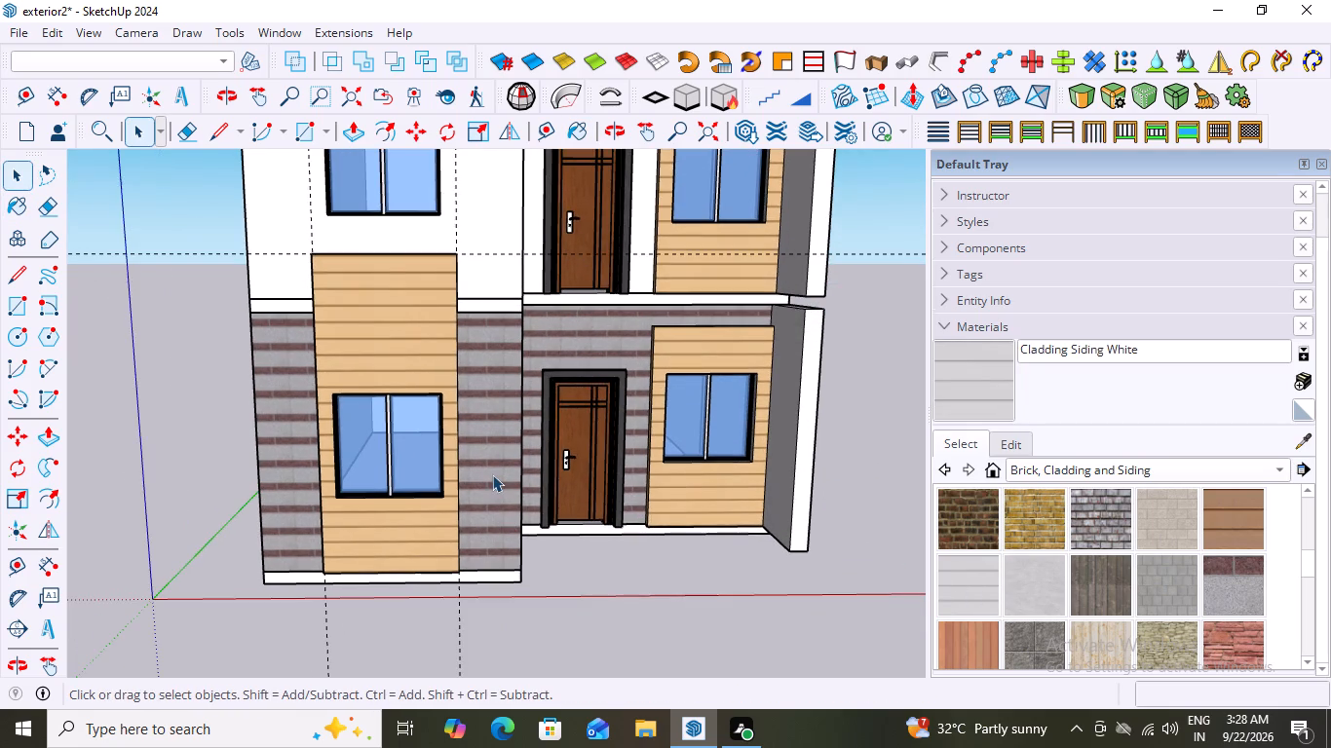
{"action": "double_click", "coordinate": [493, 474]}
{"action": "left_click", "coordinate": [493, 474]}
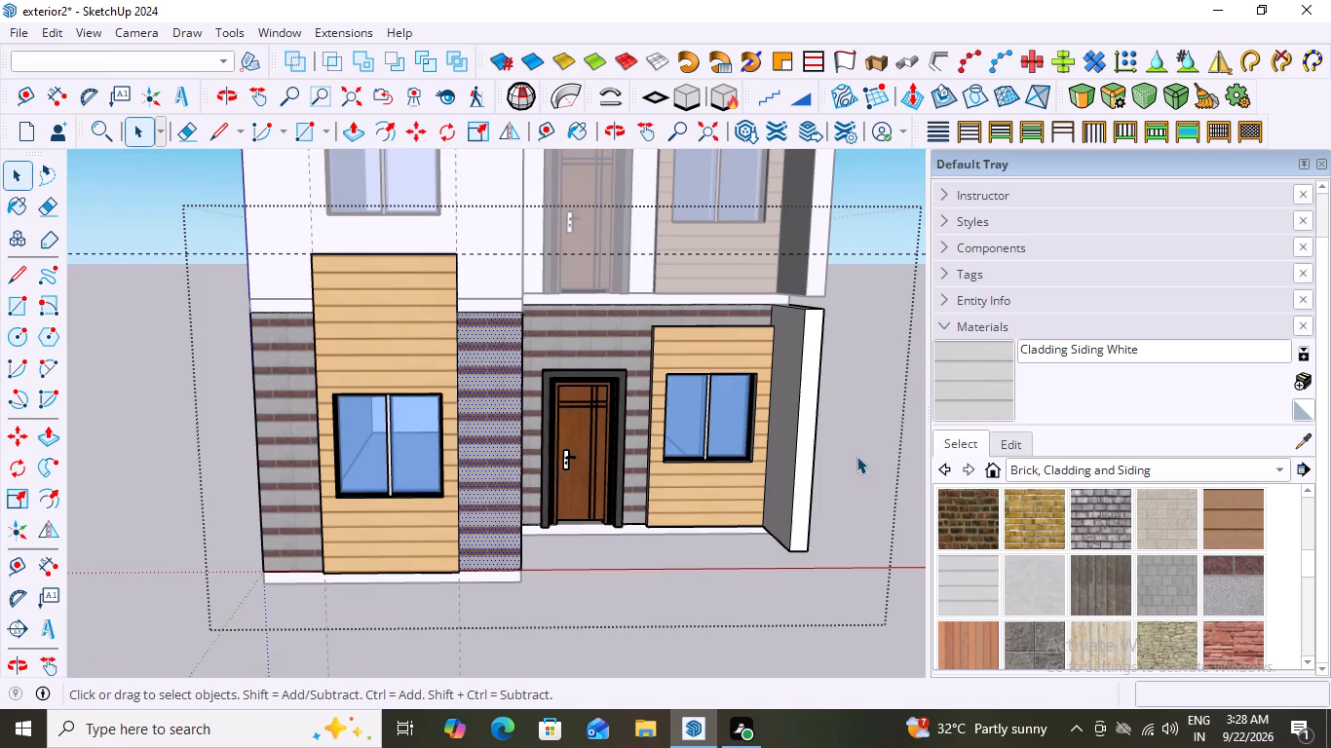
{"action": "left_click", "coordinate": [957, 589]}
{"action": "left_click", "coordinate": [509, 473]}
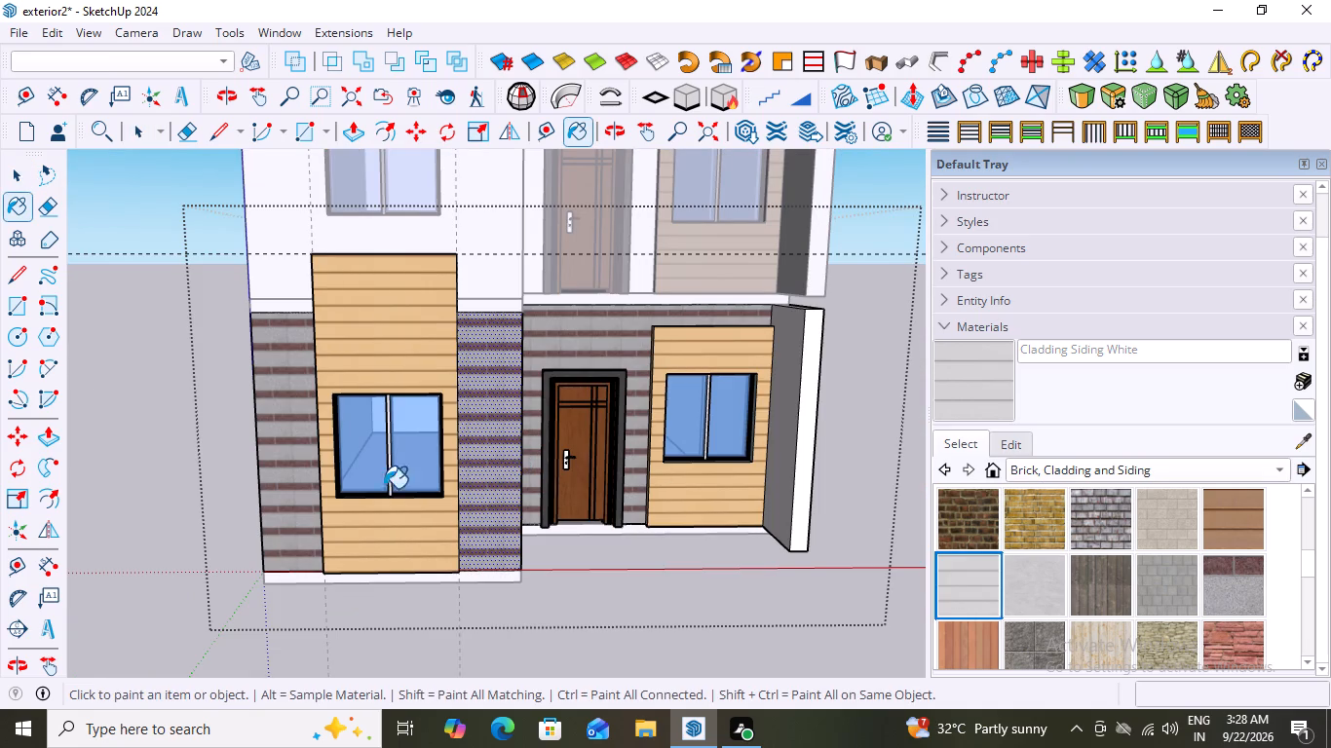
{"action": "left_click", "coordinate": [285, 479]}
{"action": "scroll", "coordinate": [599, 446], "scroll_direction": "up", "scroll_amount": 3}
{"action": "left_click", "coordinate": [567, 321]}
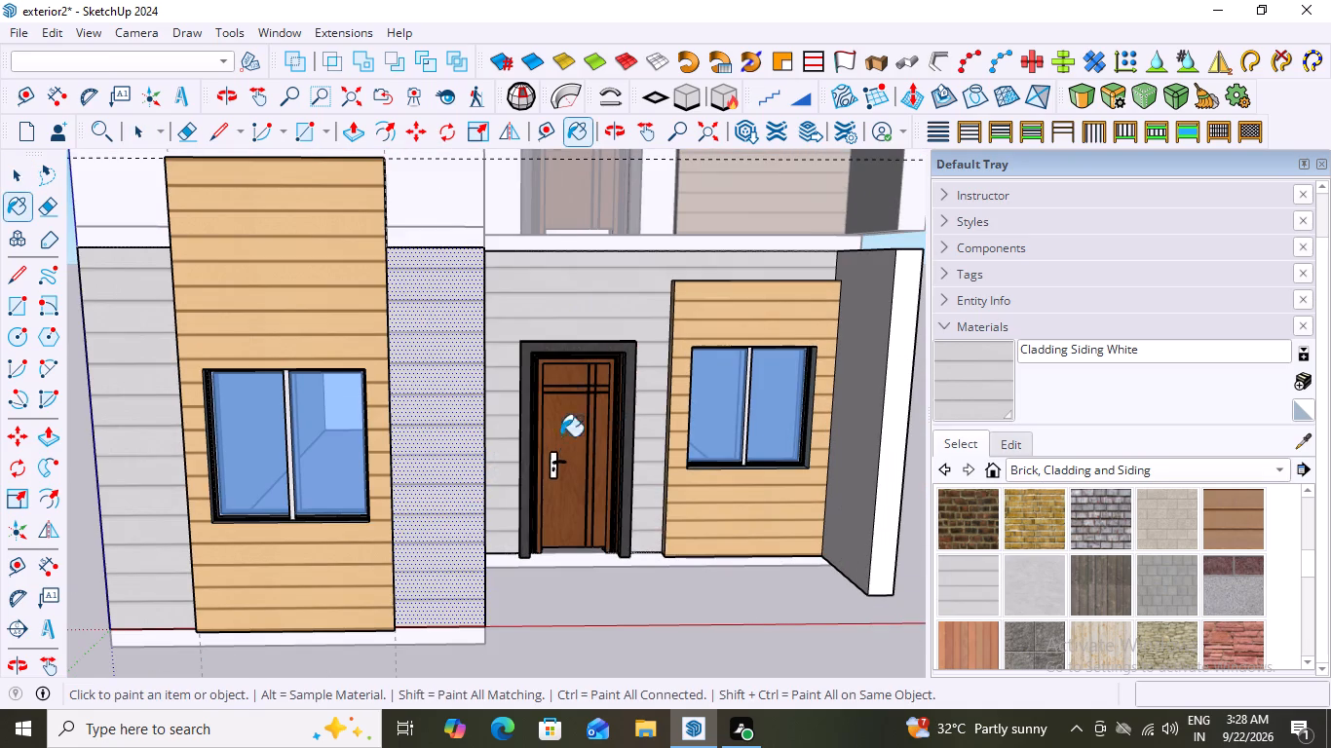
{"action": "scroll", "coordinate": [579, 515], "scroll_direction": "down", "scroll_amount": 2}
{"action": "scroll", "coordinate": [806, 547], "scroll_direction": "up", "scroll_amount": 3}
{"action": "scroll", "coordinate": [809, 534], "scroll_direction": "down", "scroll_amount": 7}
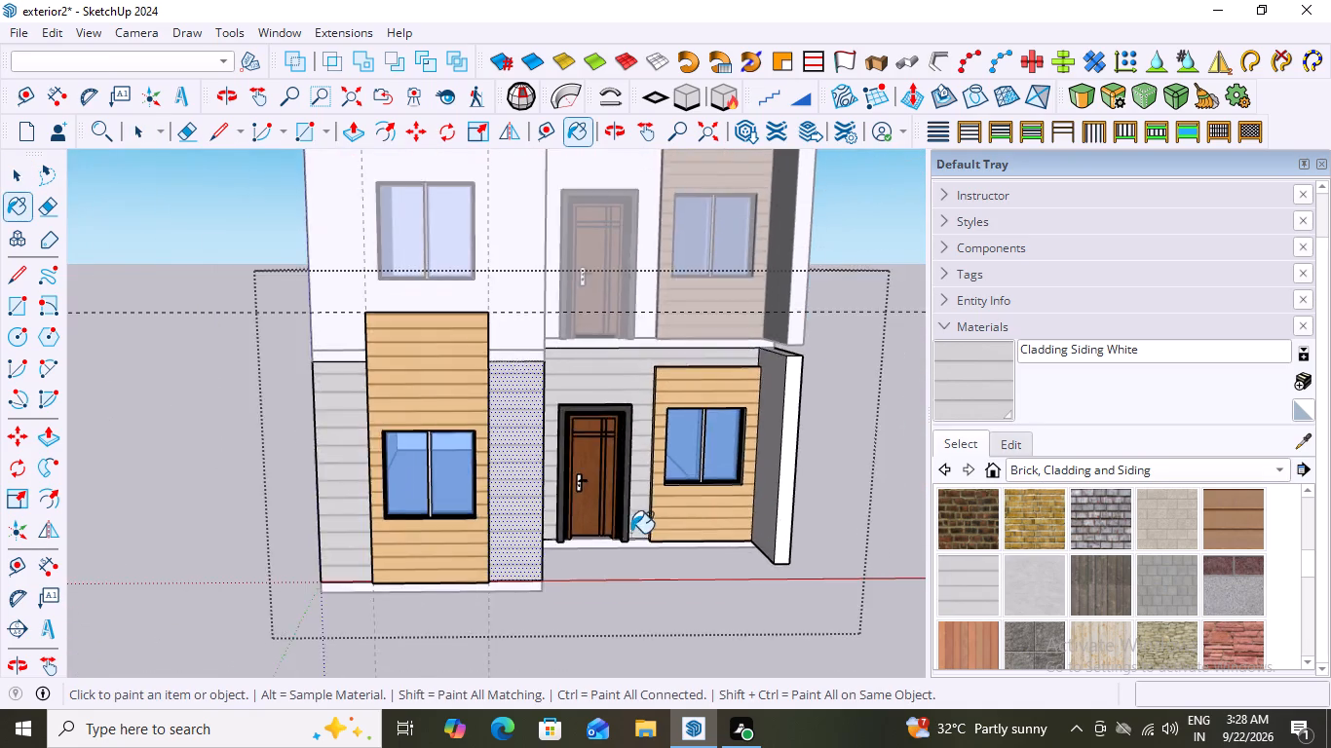
{"action": "scroll", "coordinate": [630, 533], "scroll_direction": "down", "scroll_amount": 2}
{"action": "key", "text": "space"}
{"action": "left_click", "coordinate": [580, 594]}
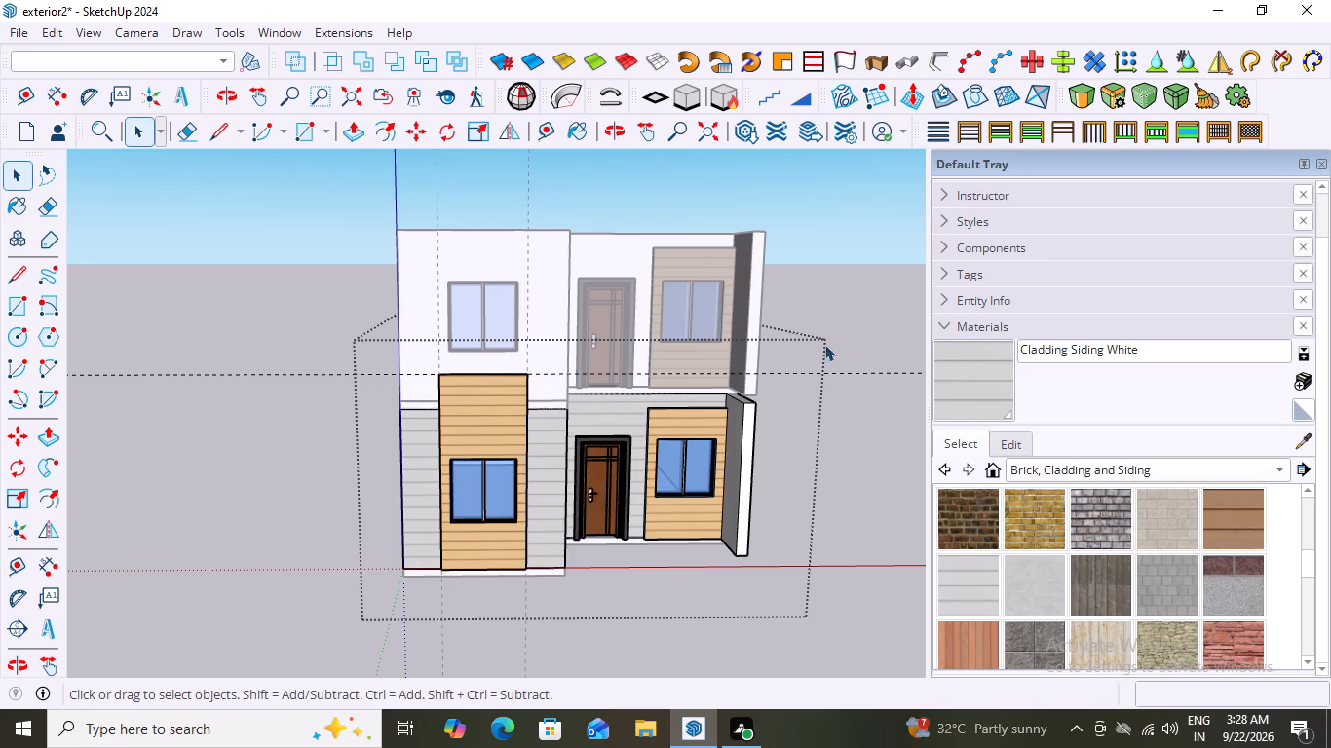
Leave the ground-floor group and examine the white siding beside the wood-look panels from the front and the side.
{"action": "left_click", "coordinate": [822, 264]}
{"action": "middle_click_drag", "start_coordinate": [610, 560], "coordinate": [619, 544]}
{"action": "scroll", "coordinate": [552, 513], "scroll_direction": "up", "scroll_amount": 6}
{"action": "middle_click_drag", "start_coordinate": [722, 561], "coordinate": [585, 559]}
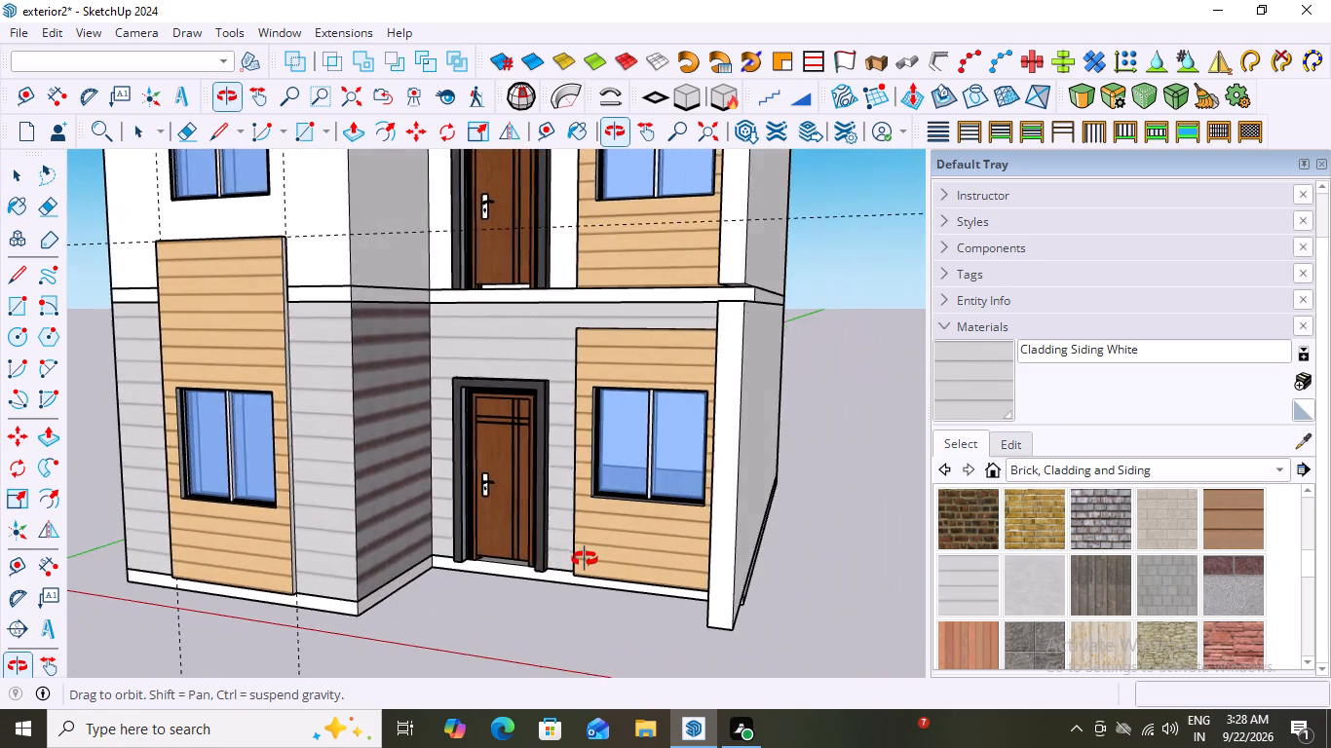
{"action": "middle_click_drag", "start_coordinate": [585, 559], "coordinate": [700, 574]}
{"action": "scroll", "coordinate": [700, 574], "scroll_direction": "down", "scroll_amount": 1}
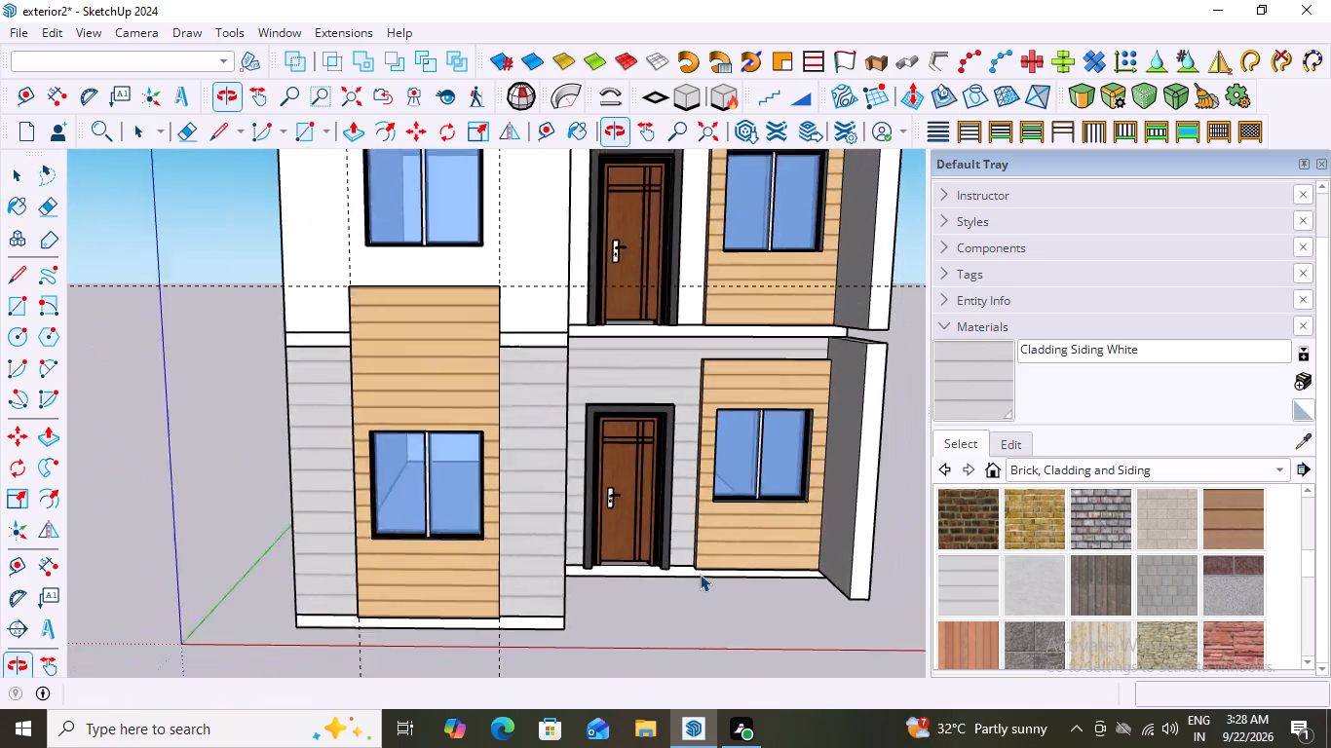
{"action": "scroll", "coordinate": [700, 574], "scroll_direction": "down", "scroll_amount": 5}
{"action": "scroll", "coordinate": [786, 613], "scroll_direction": "up", "scroll_amount": 3}
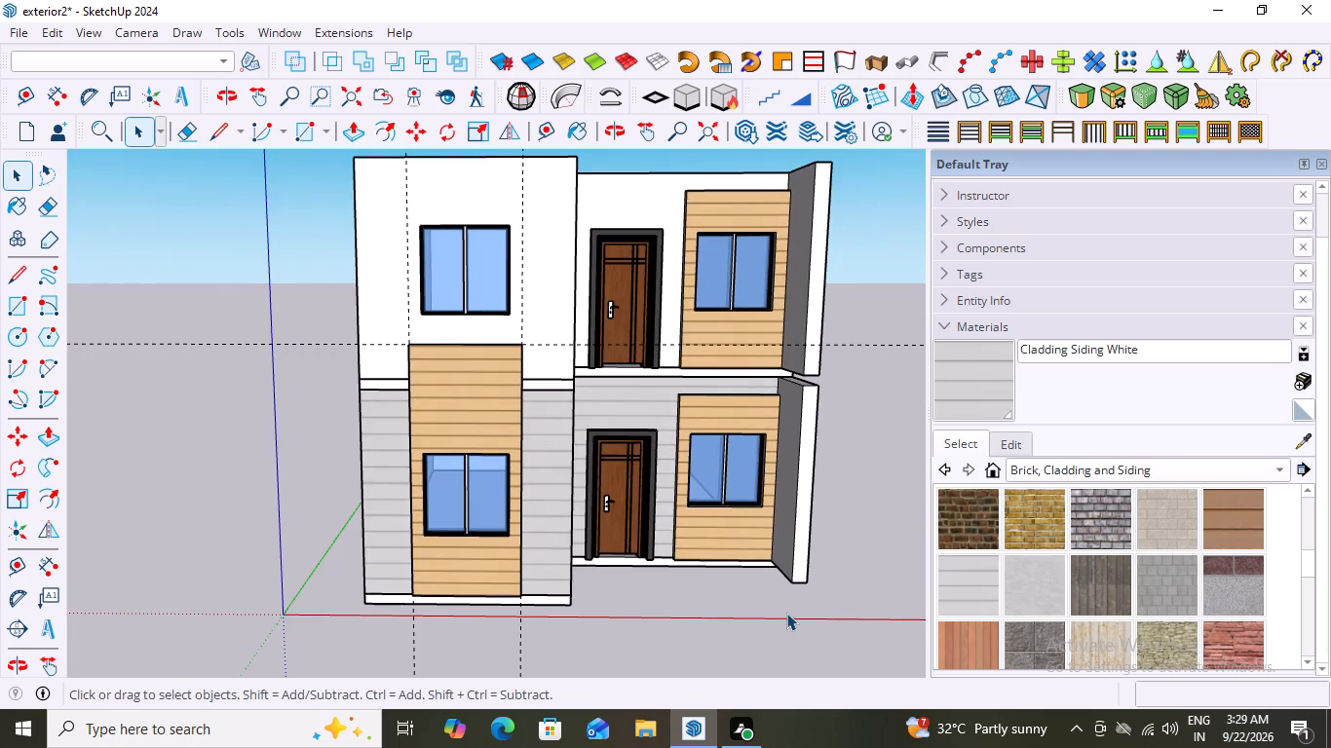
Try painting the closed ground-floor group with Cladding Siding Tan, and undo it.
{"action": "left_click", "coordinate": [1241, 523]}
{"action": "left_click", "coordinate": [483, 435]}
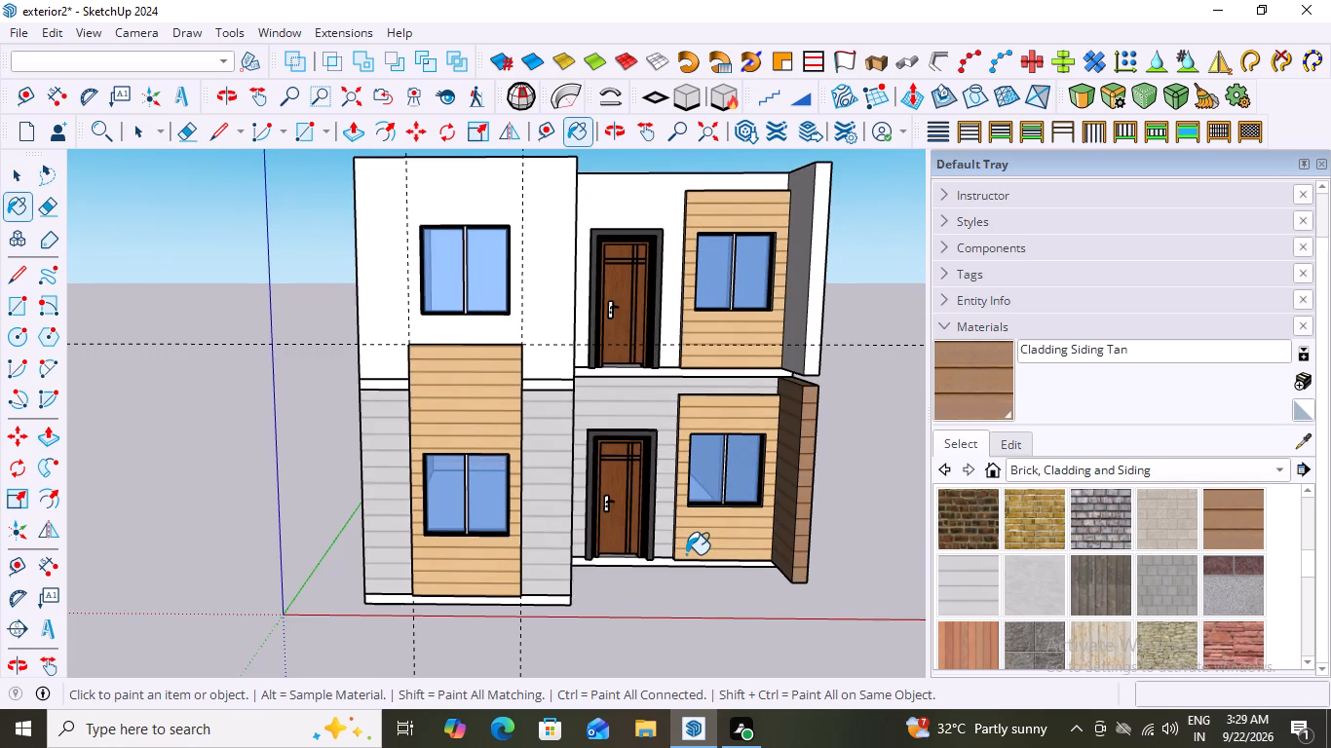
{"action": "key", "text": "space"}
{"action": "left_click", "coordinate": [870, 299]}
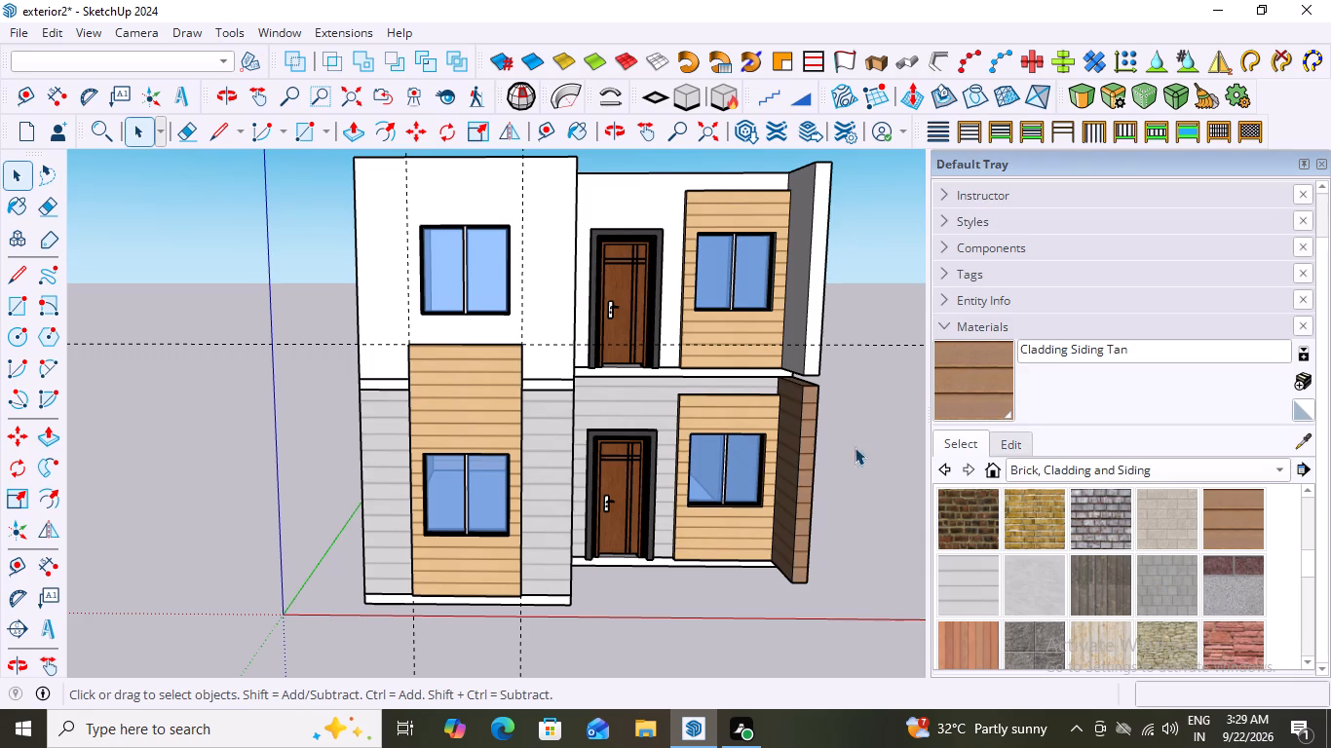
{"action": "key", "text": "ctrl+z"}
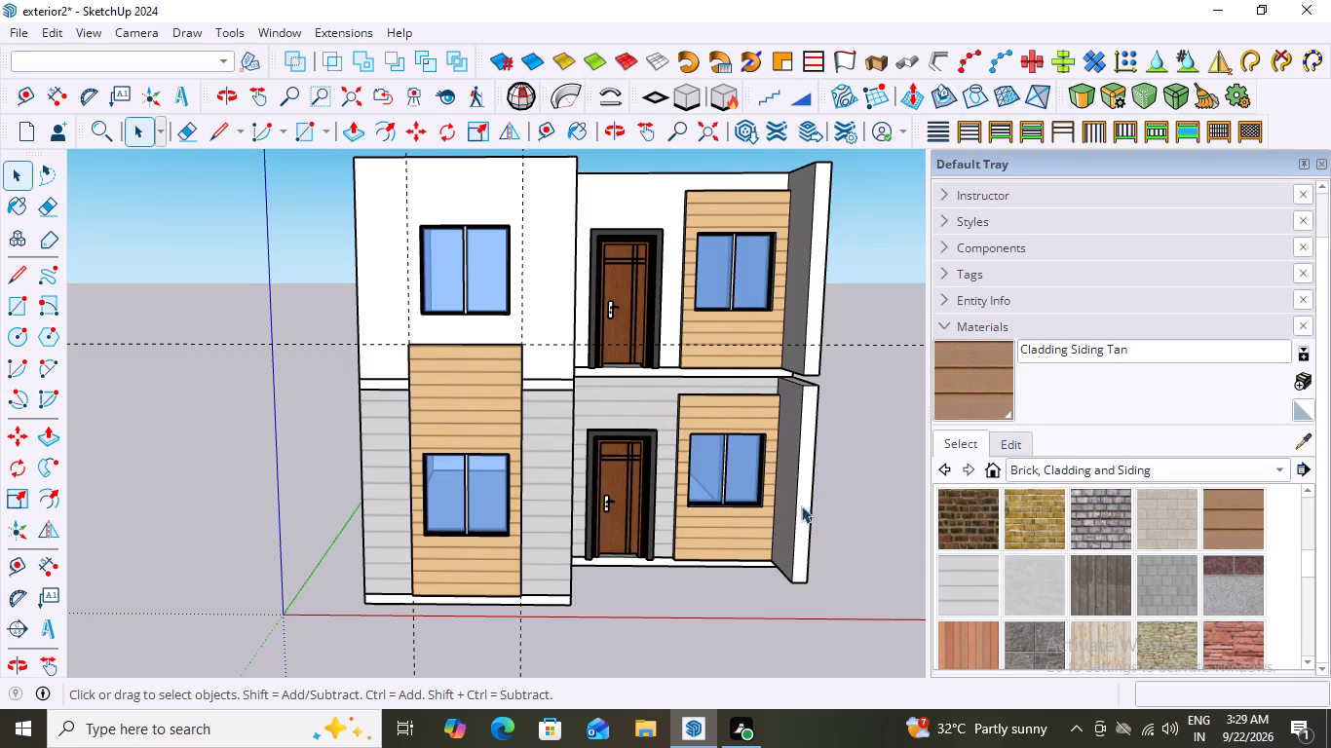
Open the ground-floor group and paint the front faces of both window panels with Cladding Siding Tan.
{"action": "double_click", "coordinate": [475, 402]}
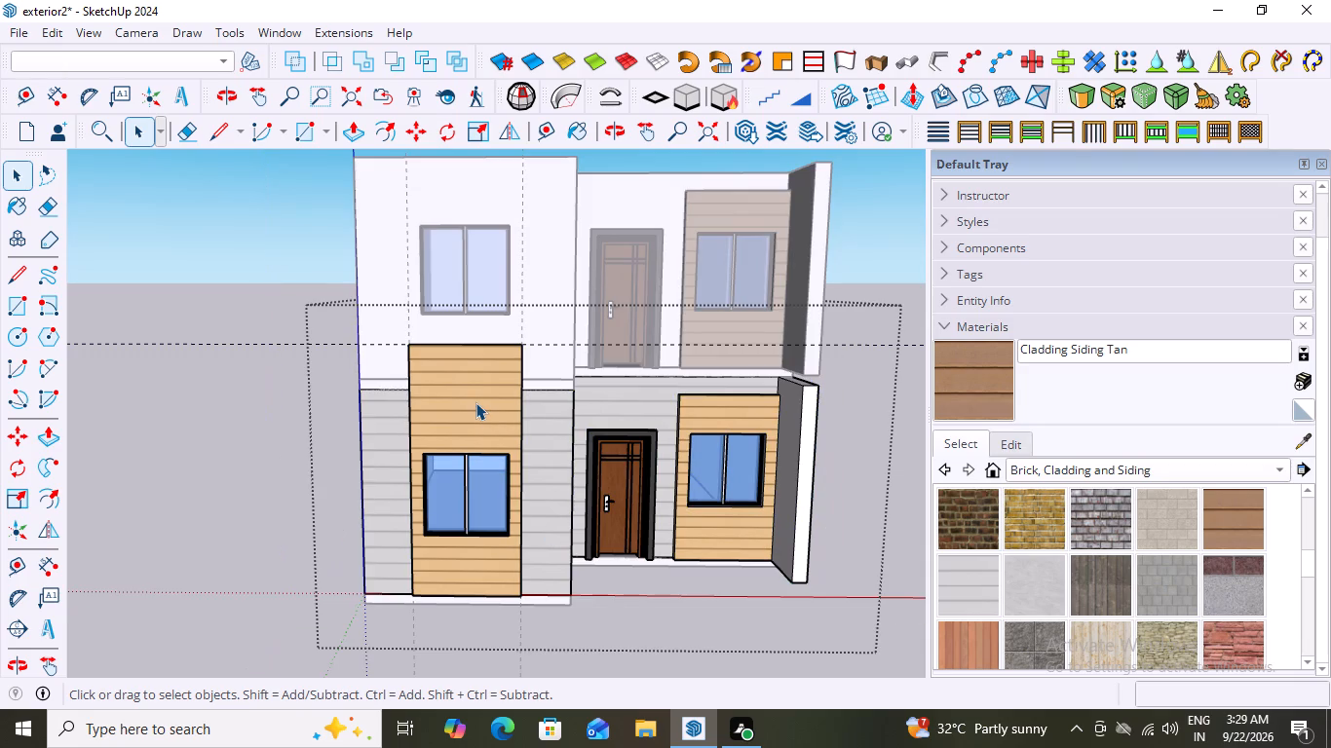
{"action": "left_click", "coordinate": [1241, 511]}
{"action": "left_click", "coordinate": [466, 437]}
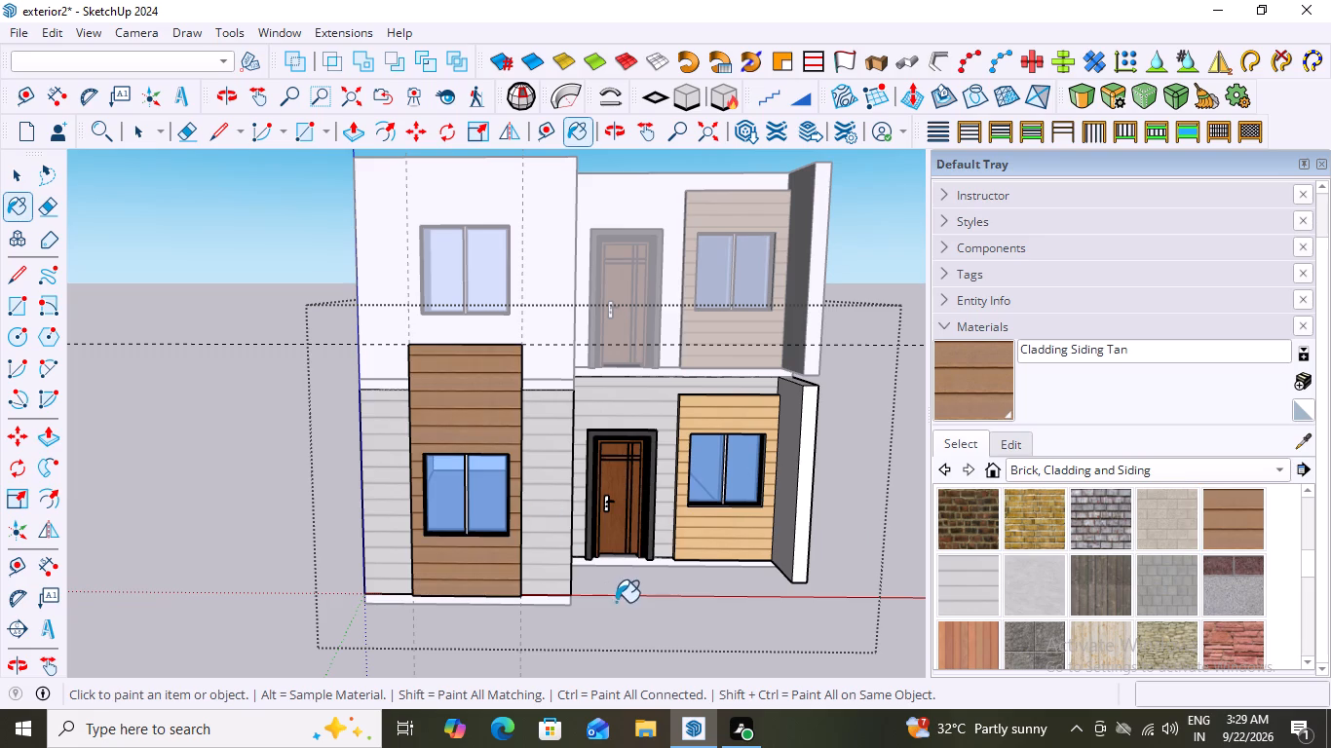
{"action": "left_click", "coordinate": [732, 425]}
Paint the exposed side and top edges of the window panel beside the entrance door with Cladding Siding Tan.
{"action": "scroll", "coordinate": [685, 584], "scroll_direction": "up", "scroll_amount": 2}
{"action": "middle_click_drag", "start_coordinate": [643, 593], "coordinate": [819, 651]}
{"action": "scroll", "coordinate": [740, 514], "scroll_direction": "up", "scroll_amount": 6}
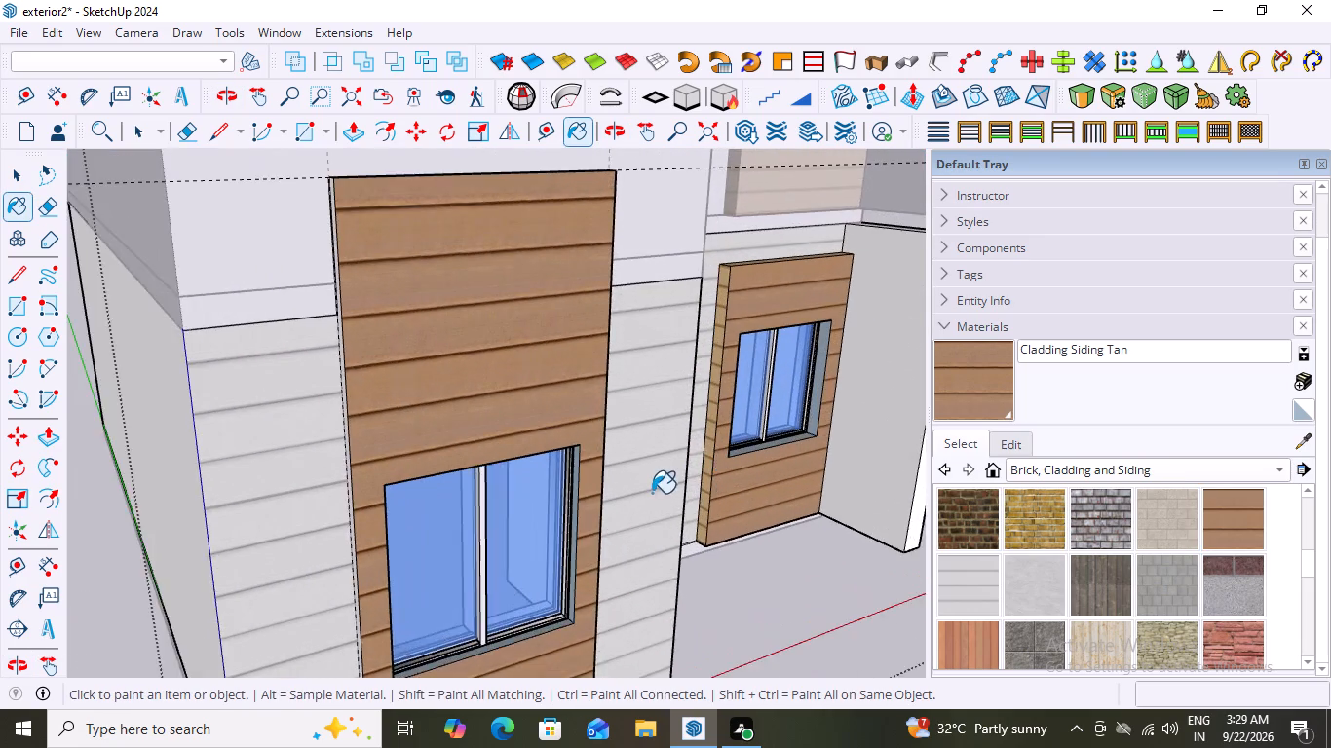
{"action": "scroll", "coordinate": [652, 493], "scroll_direction": "up", "scroll_amount": 2}
{"action": "left_click", "coordinate": [722, 449]}
{"action": "middle_click_drag", "start_coordinate": [828, 522], "coordinate": [795, 540]}
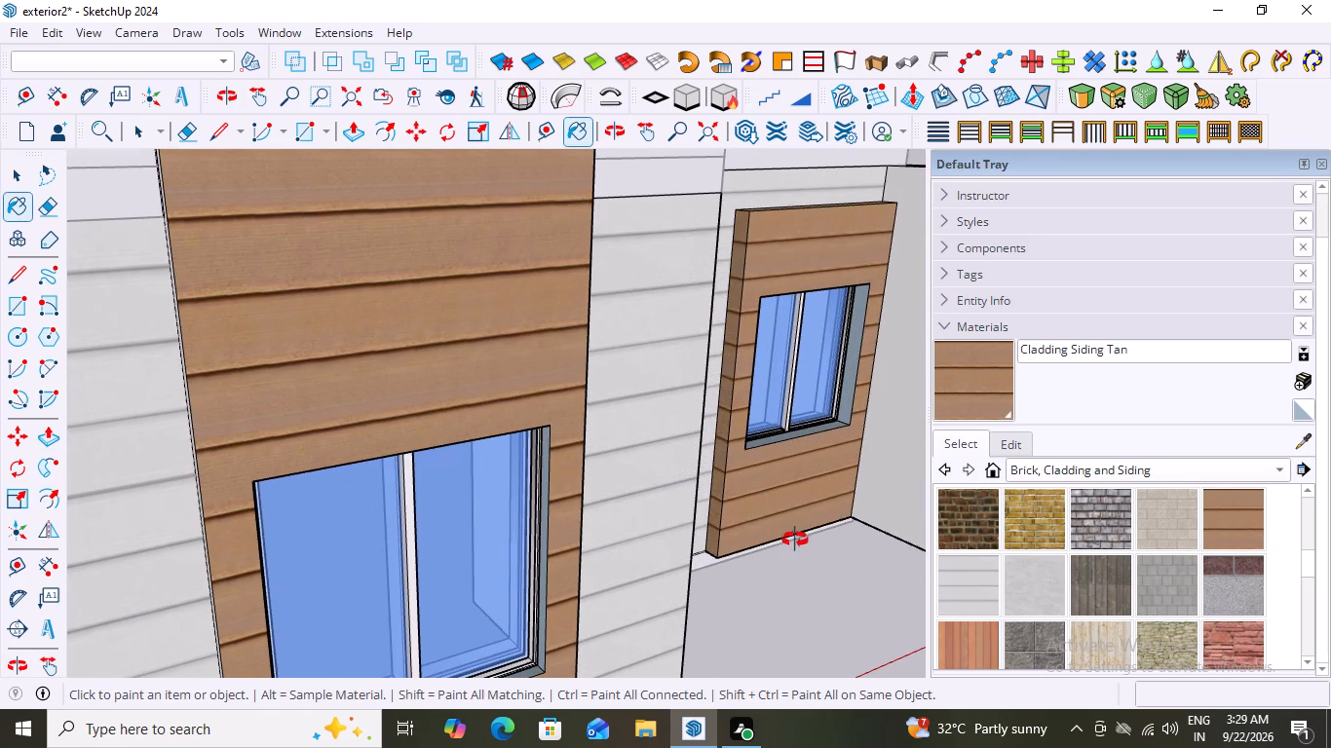
{"action": "middle_click_drag", "start_coordinate": [795, 540], "coordinate": [639, 532]}
{"action": "scroll", "coordinate": [437, 466], "scroll_direction": "up", "scroll_amount": 3}
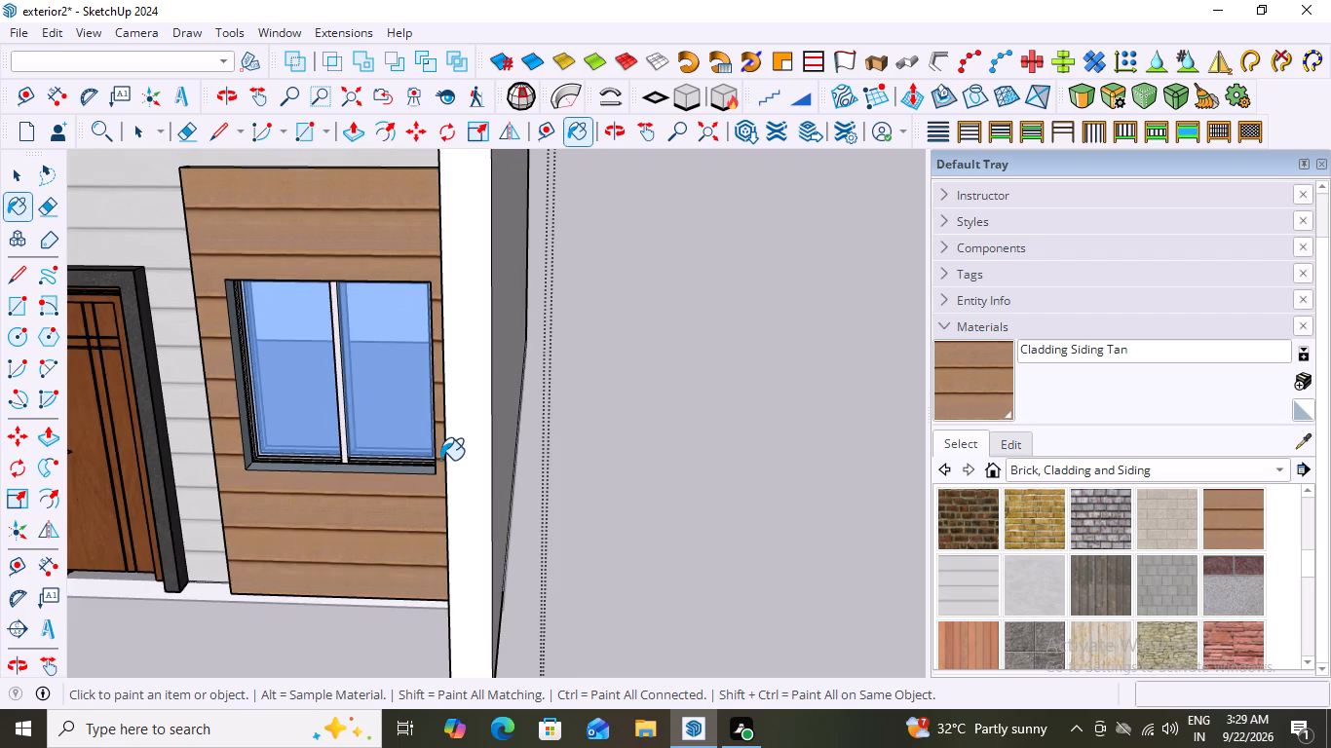
{"action": "scroll", "coordinate": [440, 460], "scroll_direction": "up", "scroll_amount": 1}
{"action": "scroll", "coordinate": [442, 457], "scroll_direction": "down", "scroll_amount": 5}
{"action": "middle_click_drag", "start_coordinate": [469, 381], "coordinate": [544, 575]}
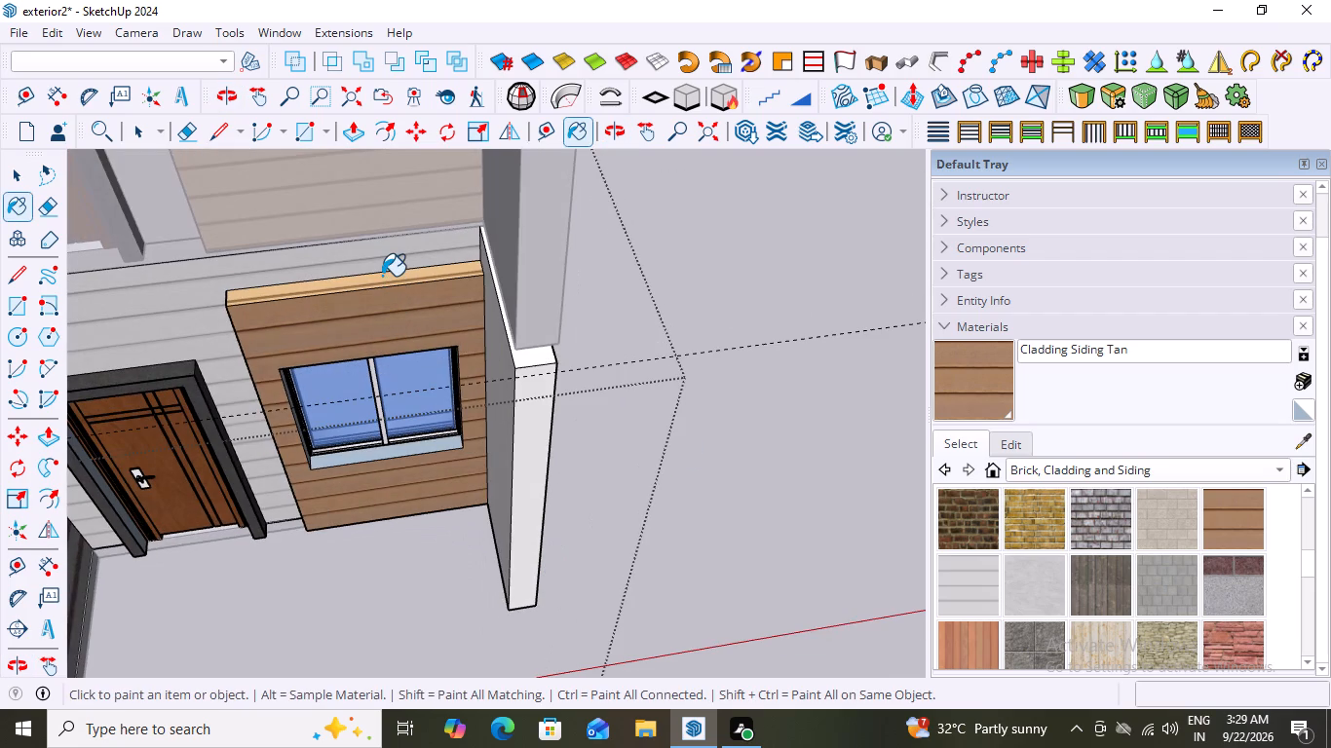
{"action": "left_click", "coordinate": [382, 276]}
Paint the top edge and both side edges of the raised front window panel with Cladding Siding Tan.
{"action": "scroll", "coordinate": [456, 380], "scroll_direction": "down", "scroll_amount": 6}
{"action": "middle_click_drag", "start_coordinate": [430, 459], "coordinate": [531, 376]}
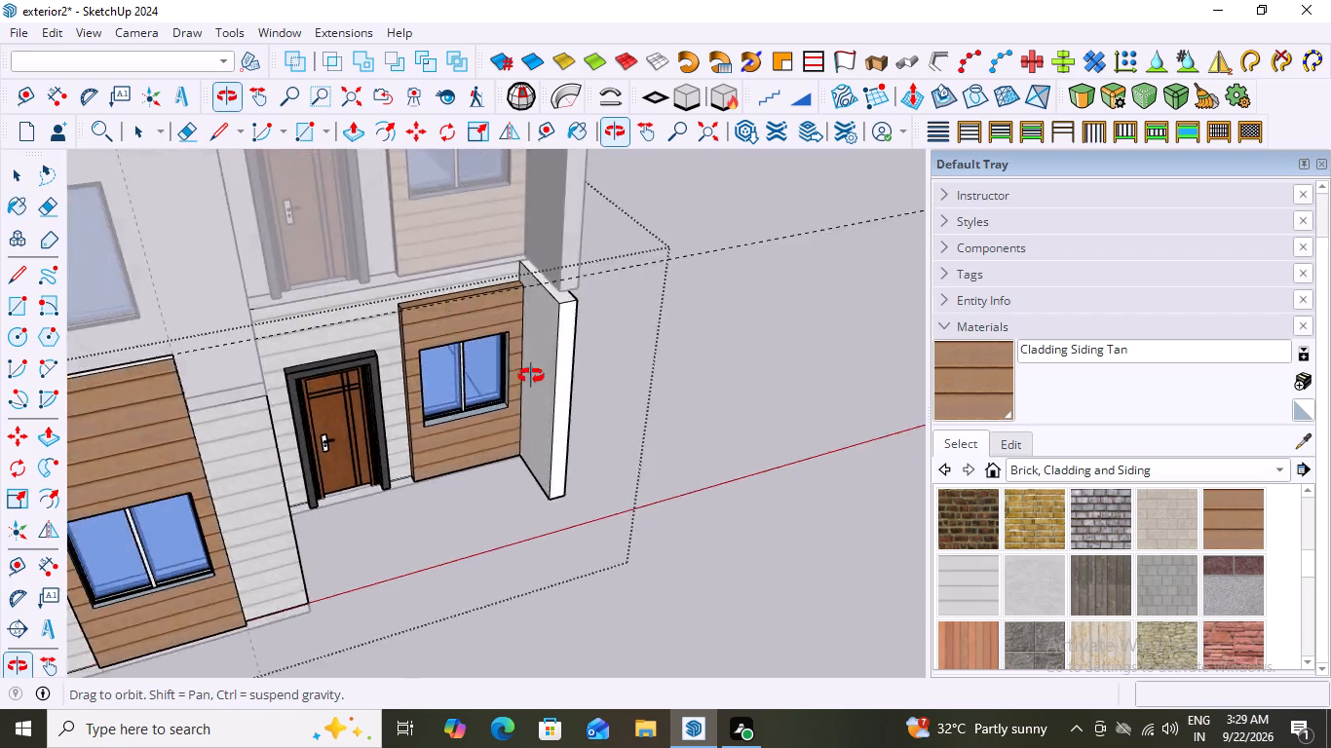
{"action": "middle_click_drag", "start_coordinate": [531, 376], "coordinate": [625, 318]}
{"action": "scroll", "coordinate": [209, 355], "scroll_direction": "up", "scroll_amount": 4}
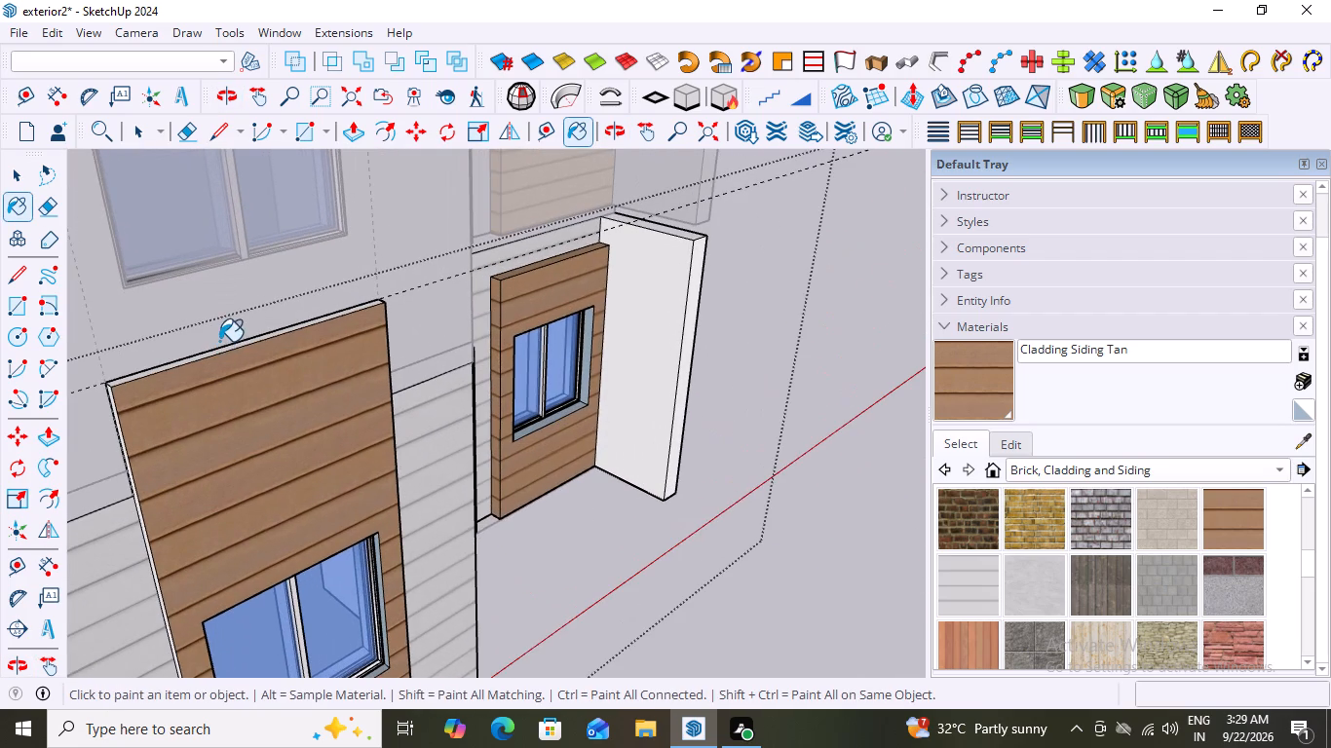
{"action": "left_click", "coordinate": [221, 350]}
{"action": "scroll", "coordinate": [285, 373], "scroll_direction": "down", "scroll_amount": 3}
{"action": "middle_click_drag", "start_coordinate": [413, 490], "coordinate": [476, 448]}
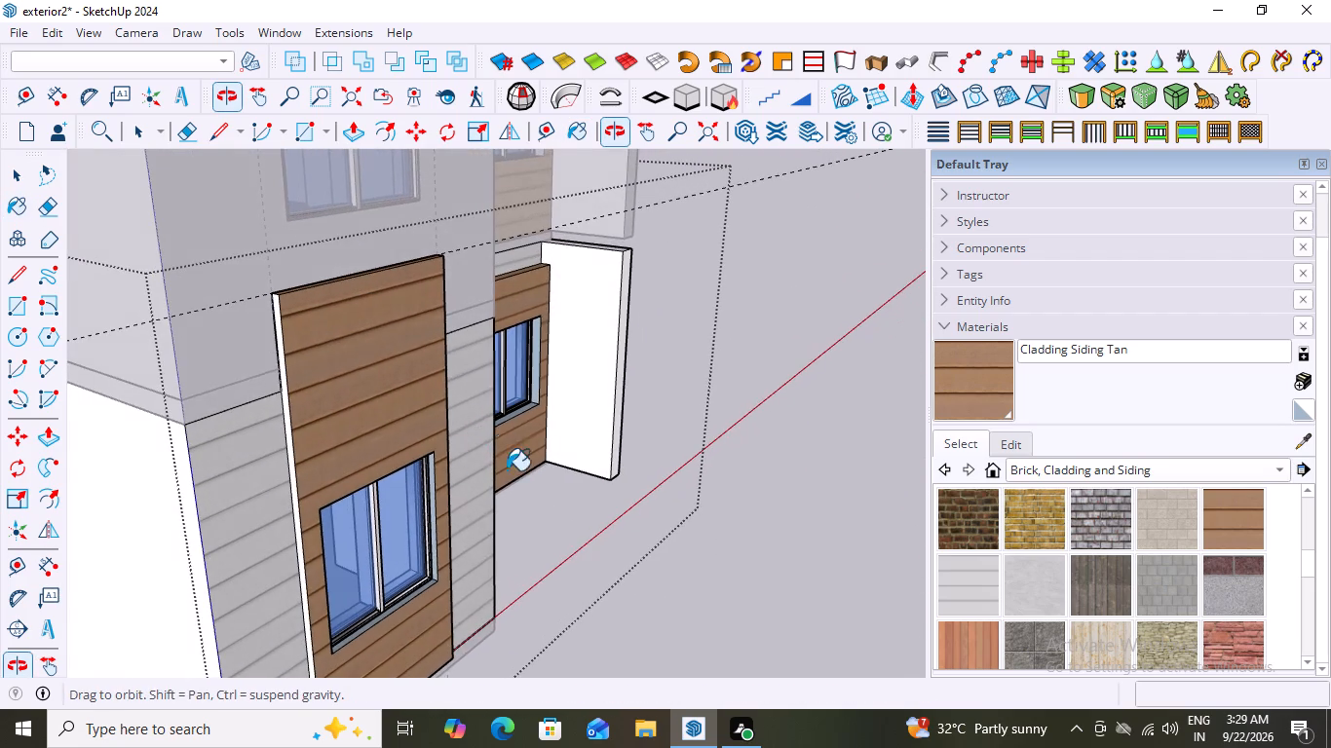
{"action": "scroll", "coordinate": [286, 524], "scroll_direction": "up", "scroll_amount": 5}
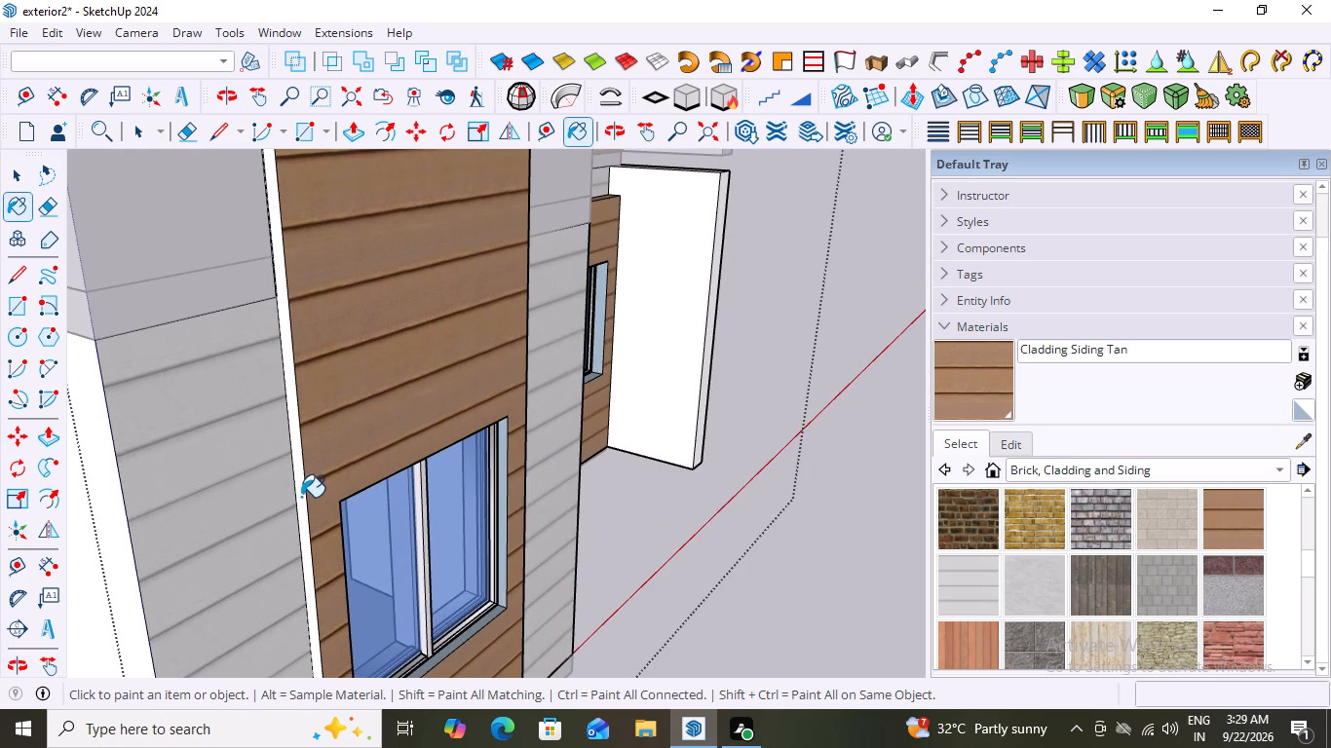
{"action": "left_click", "coordinate": [301, 497]}
{"action": "scroll", "coordinate": [295, 498], "scroll_direction": "down", "scroll_amount": 10}
{"action": "middle_click_drag", "start_coordinate": [563, 534], "coordinate": [441, 550]}
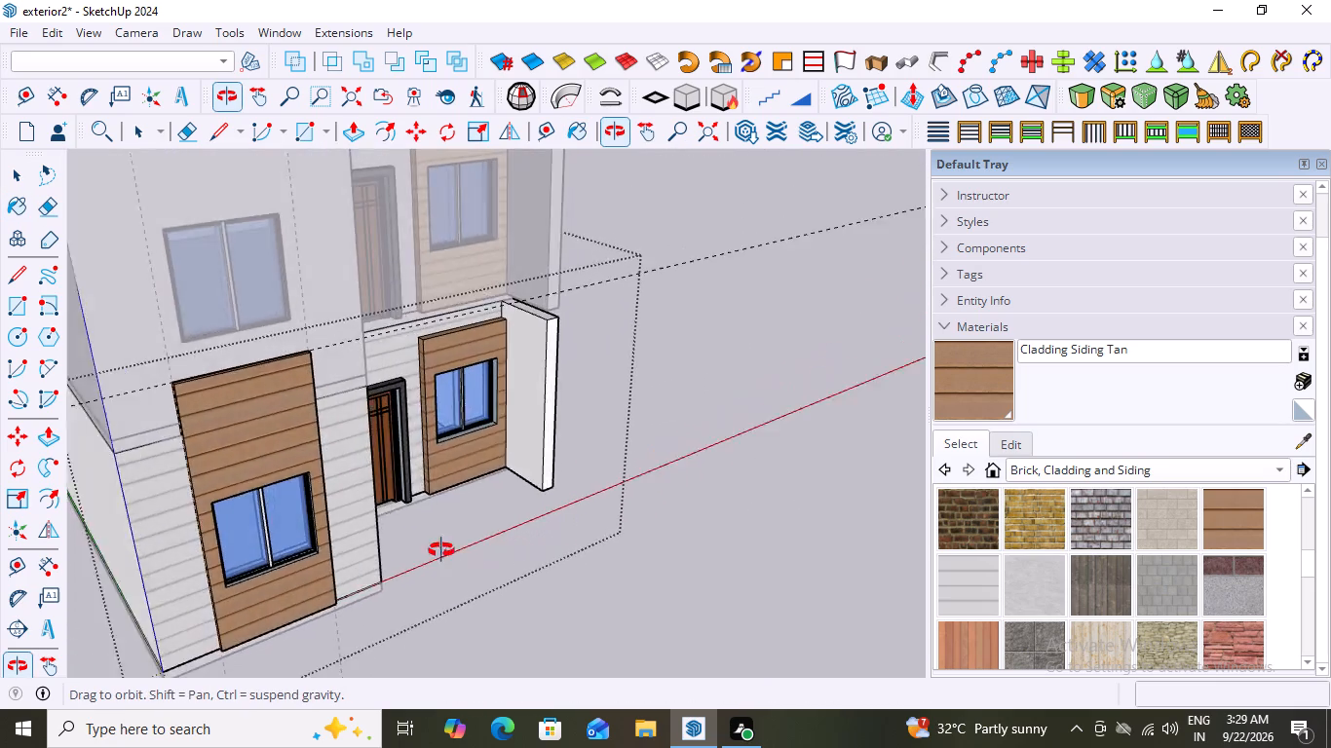
{"action": "middle_click_drag", "start_coordinate": [441, 550], "coordinate": [380, 525]}
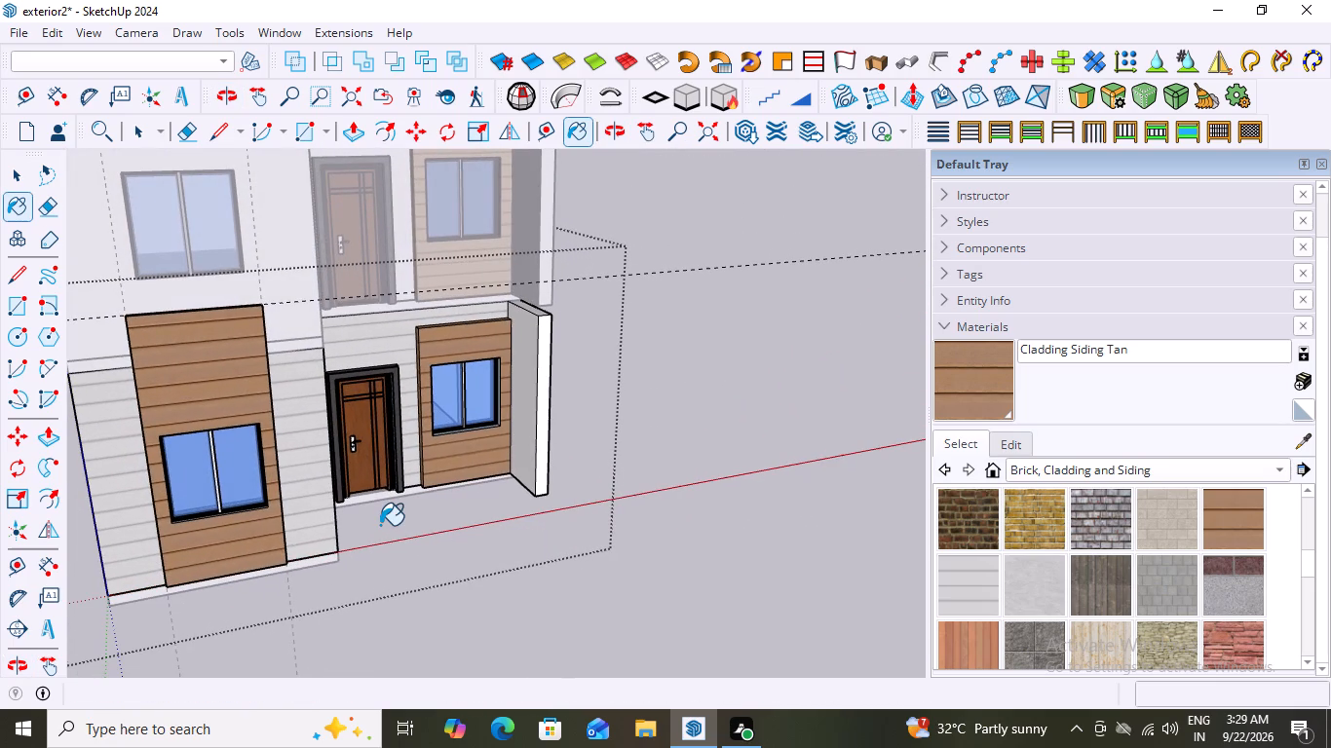
{"action": "middle_click_drag", "start_coordinate": [375, 527], "coordinate": [246, 553]}
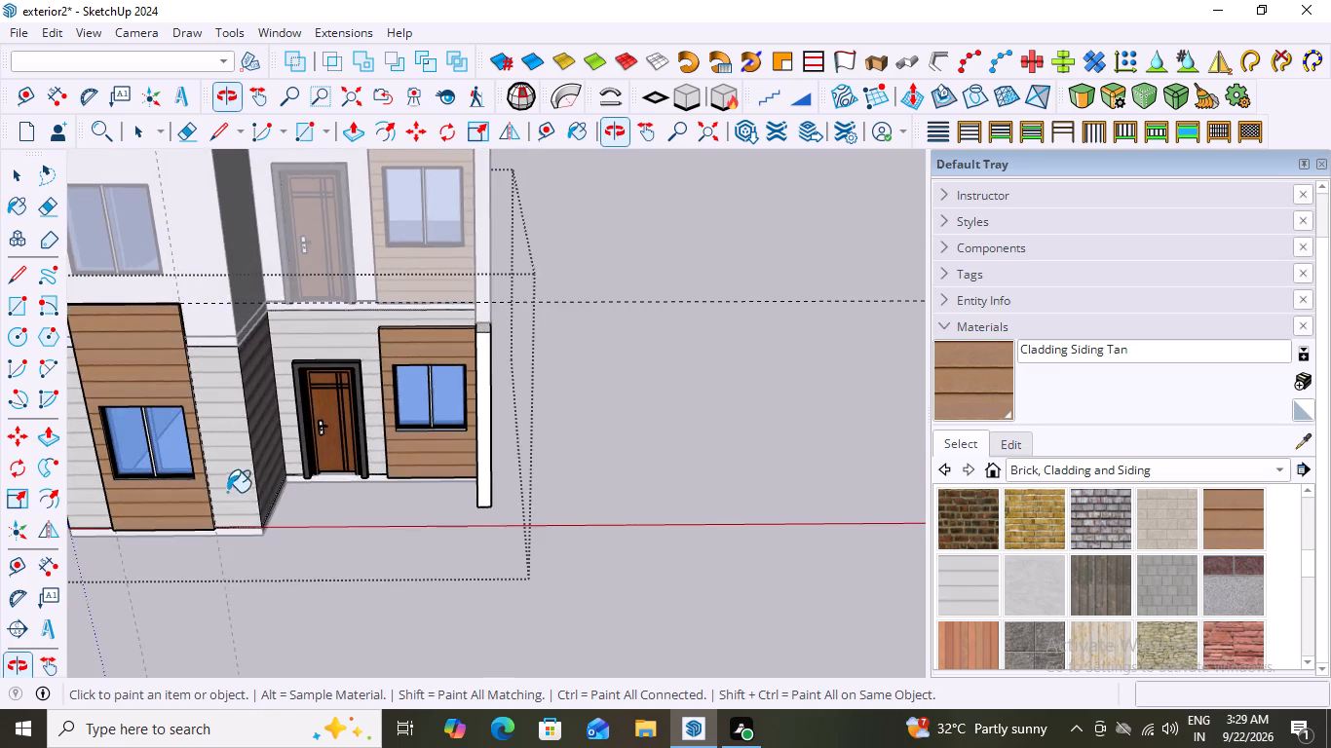
{"action": "scroll", "coordinate": [224, 477], "scroll_direction": "up", "scroll_amount": 9}
{"action": "middle_click_drag", "start_coordinate": [208, 464], "coordinate": [157, 482]}
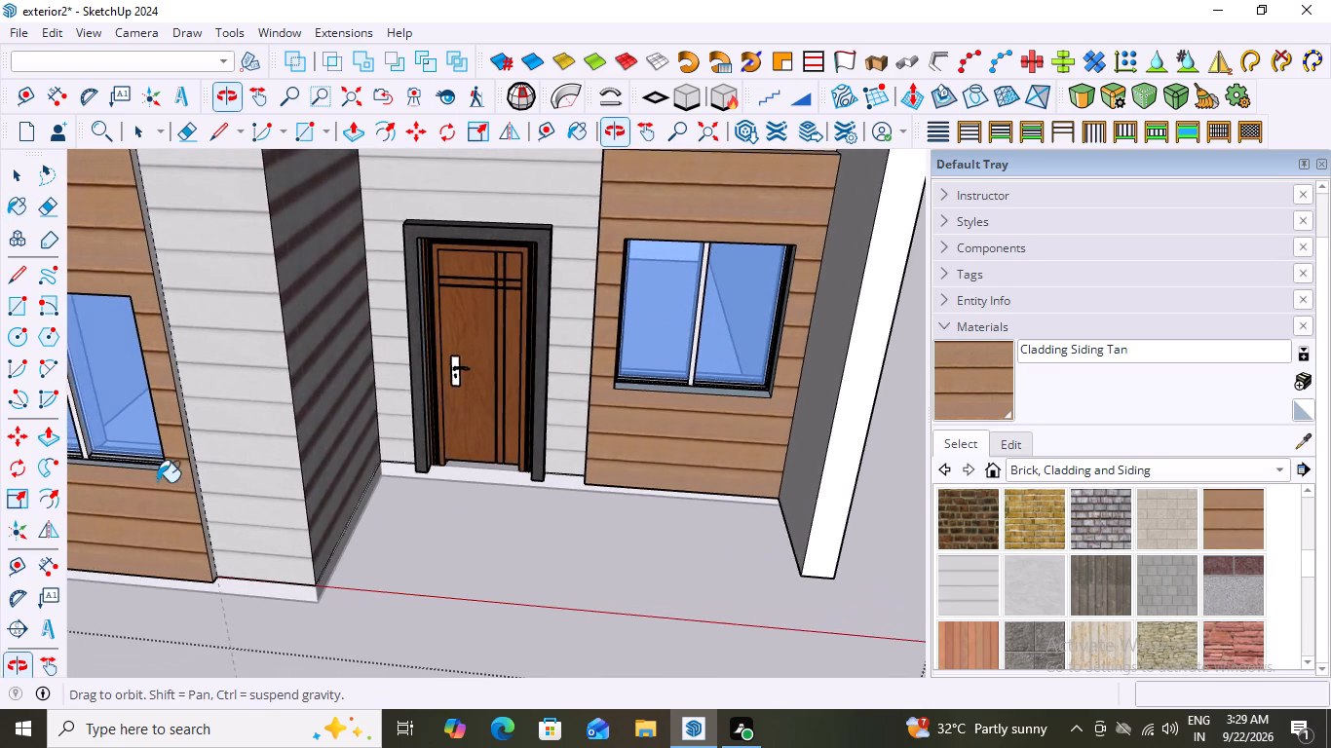
{"action": "scroll", "coordinate": [182, 454], "scroll_direction": "up", "scroll_amount": 6}
{"action": "left_click", "coordinate": [195, 442]}
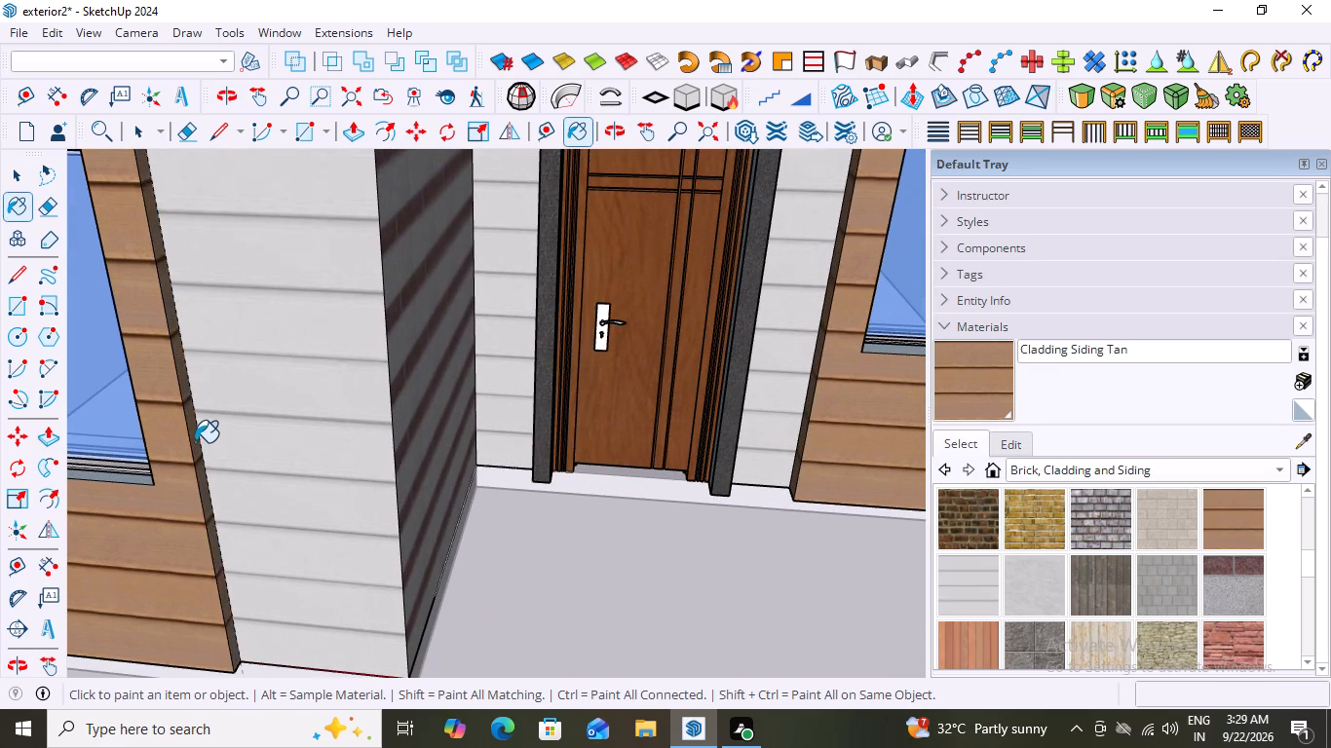
Leave the ground-floor group and examine the tan panels, white siding and block side wall from several angles.
{"action": "scroll", "coordinate": [204, 442], "scroll_direction": "down", "scroll_amount": 17}
{"action": "middle_click_drag", "start_coordinate": [482, 567], "coordinate": [543, 530]}
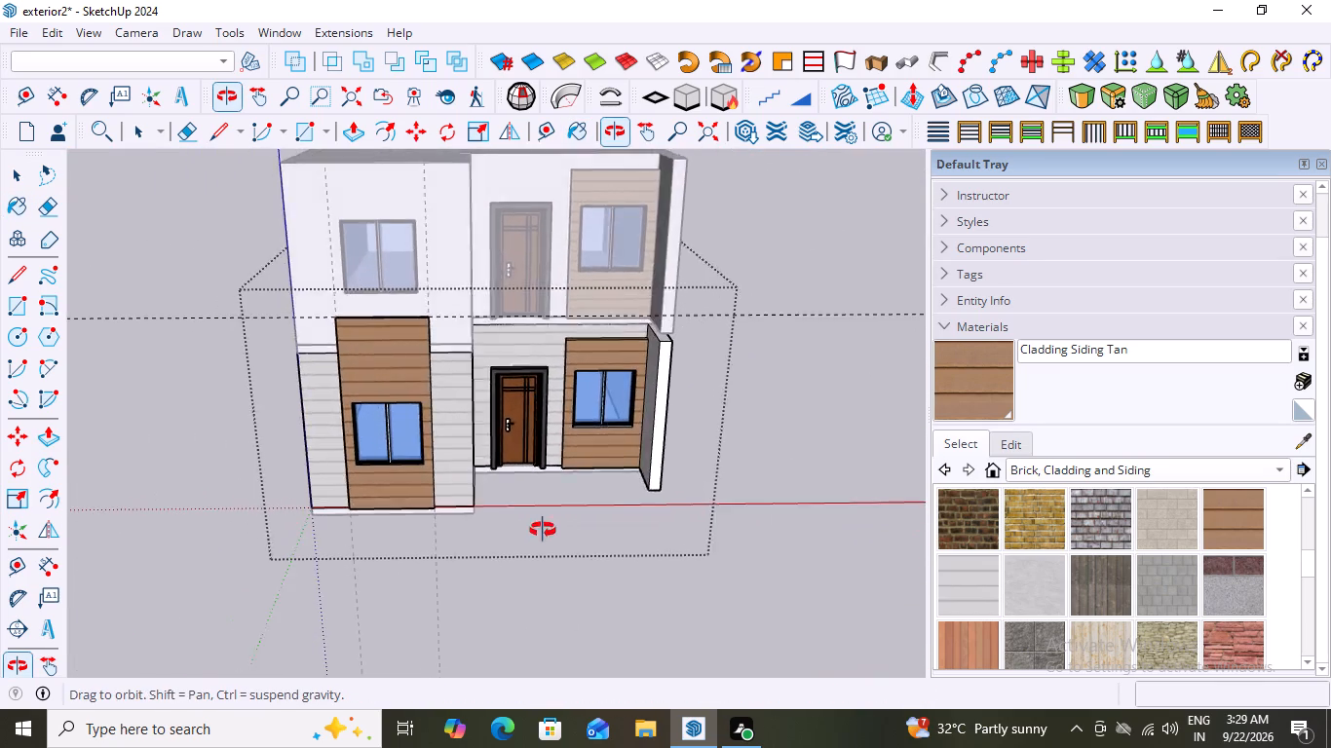
{"action": "middle_click_drag", "start_coordinate": [543, 530], "coordinate": [558, 500]}
{"action": "scroll", "coordinate": [558, 500], "scroll_direction": "down", "scroll_amount": 2}
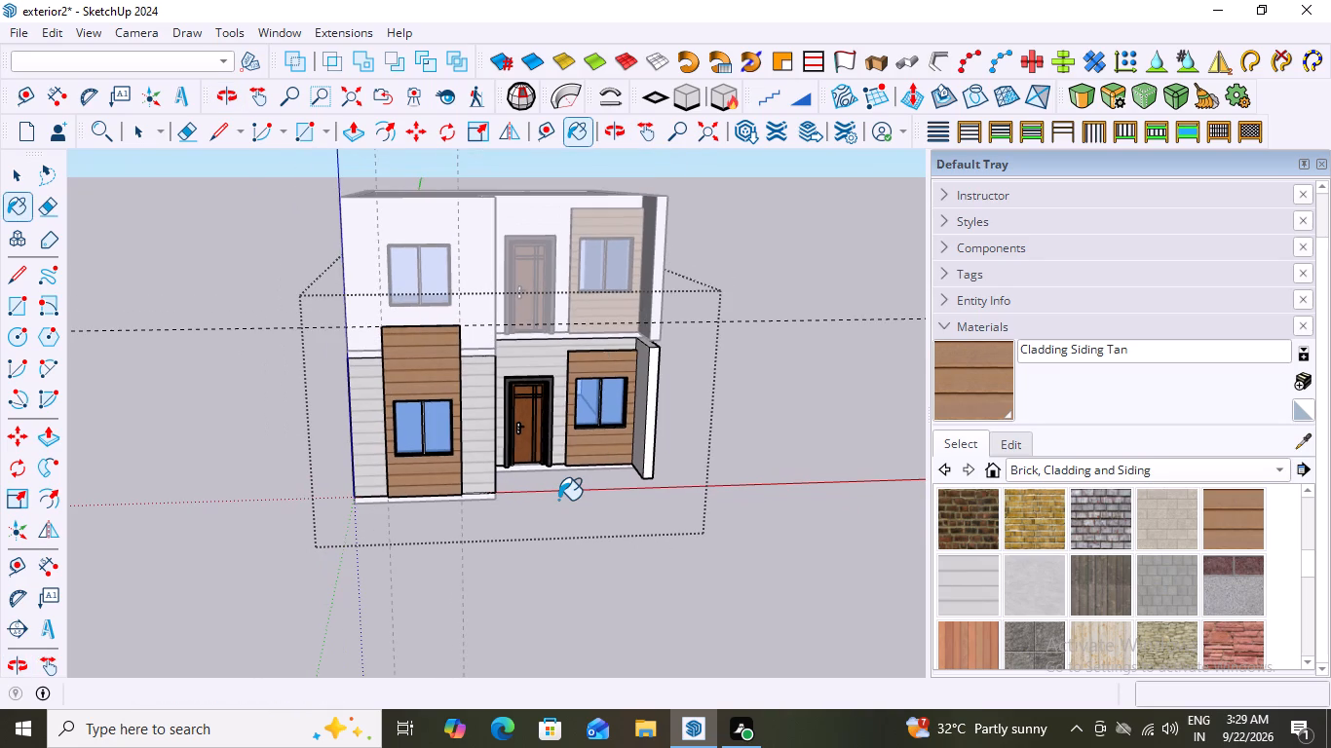
{"action": "key", "text": "space"}
{"action": "left_click", "coordinate": [569, 554]}
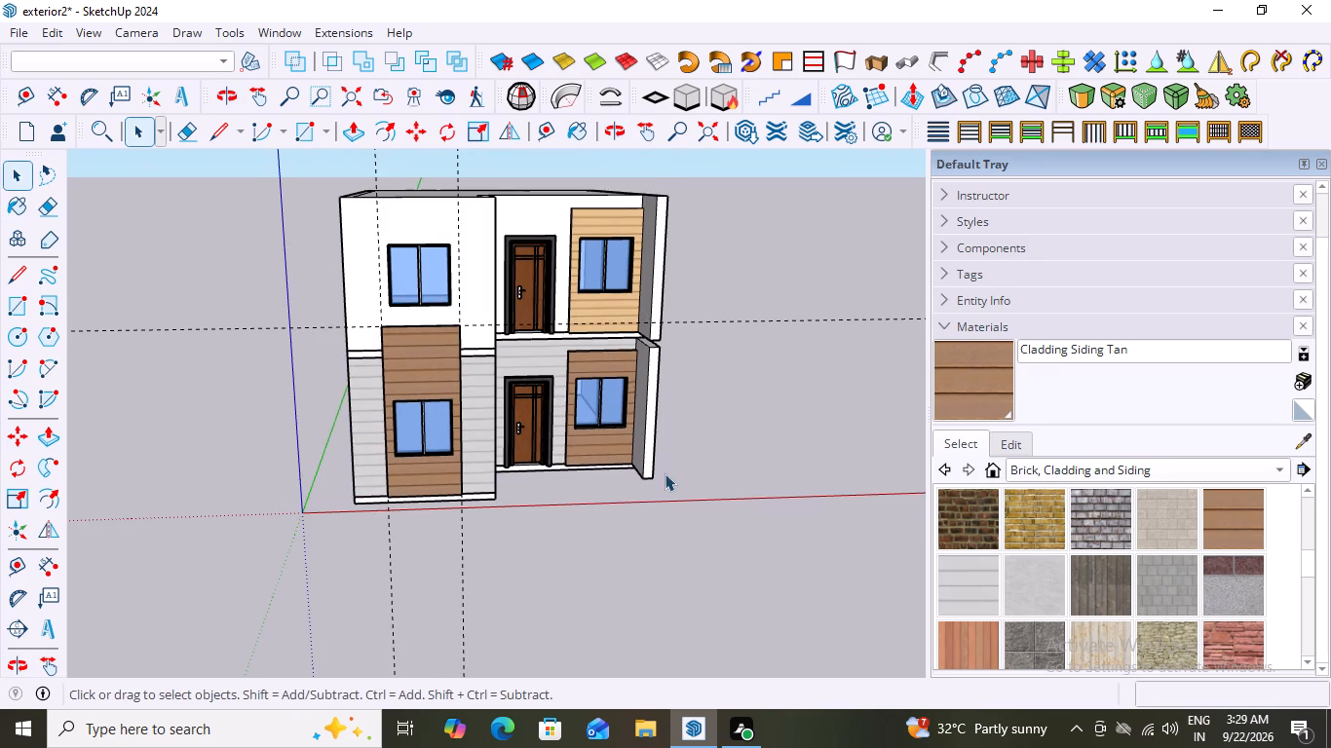
{"action": "scroll", "coordinate": [607, 268], "scroll_direction": "up", "scroll_amount": 3}
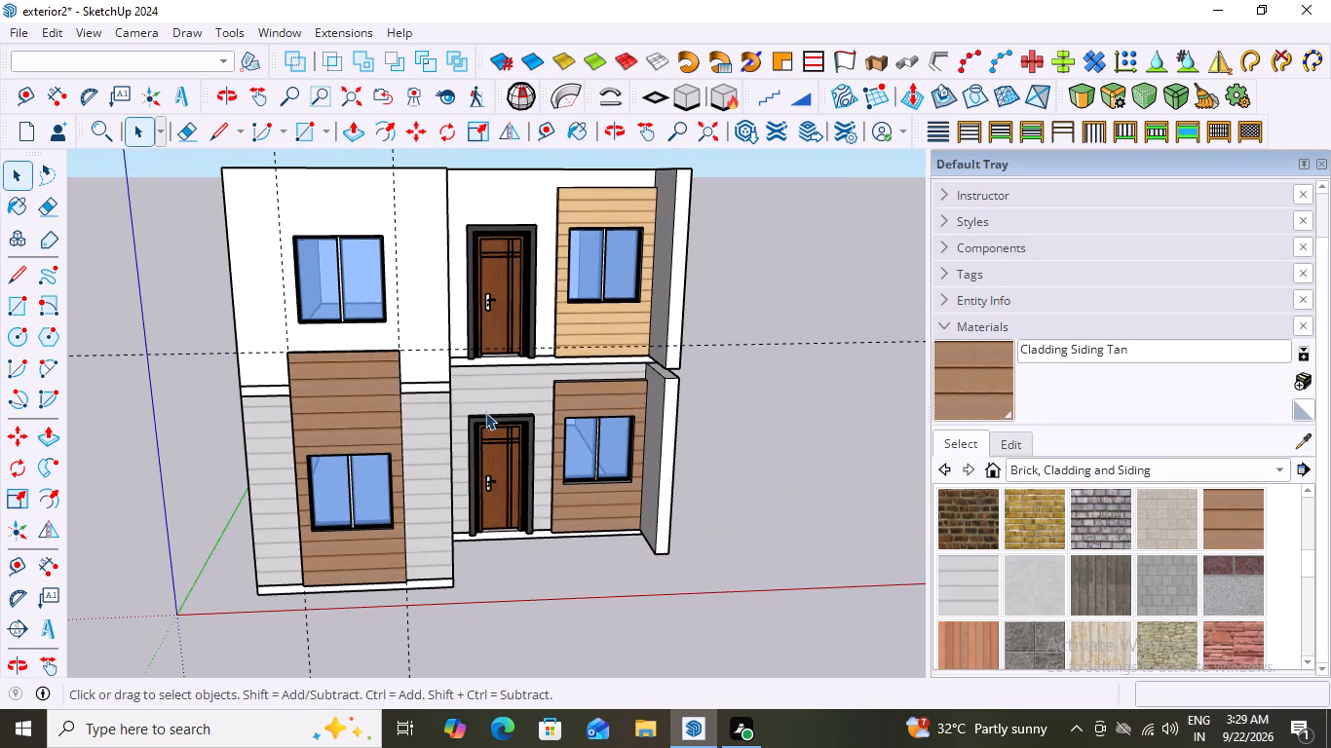
{"action": "middle_click_drag", "start_coordinate": [486, 412], "coordinate": [528, 370]}
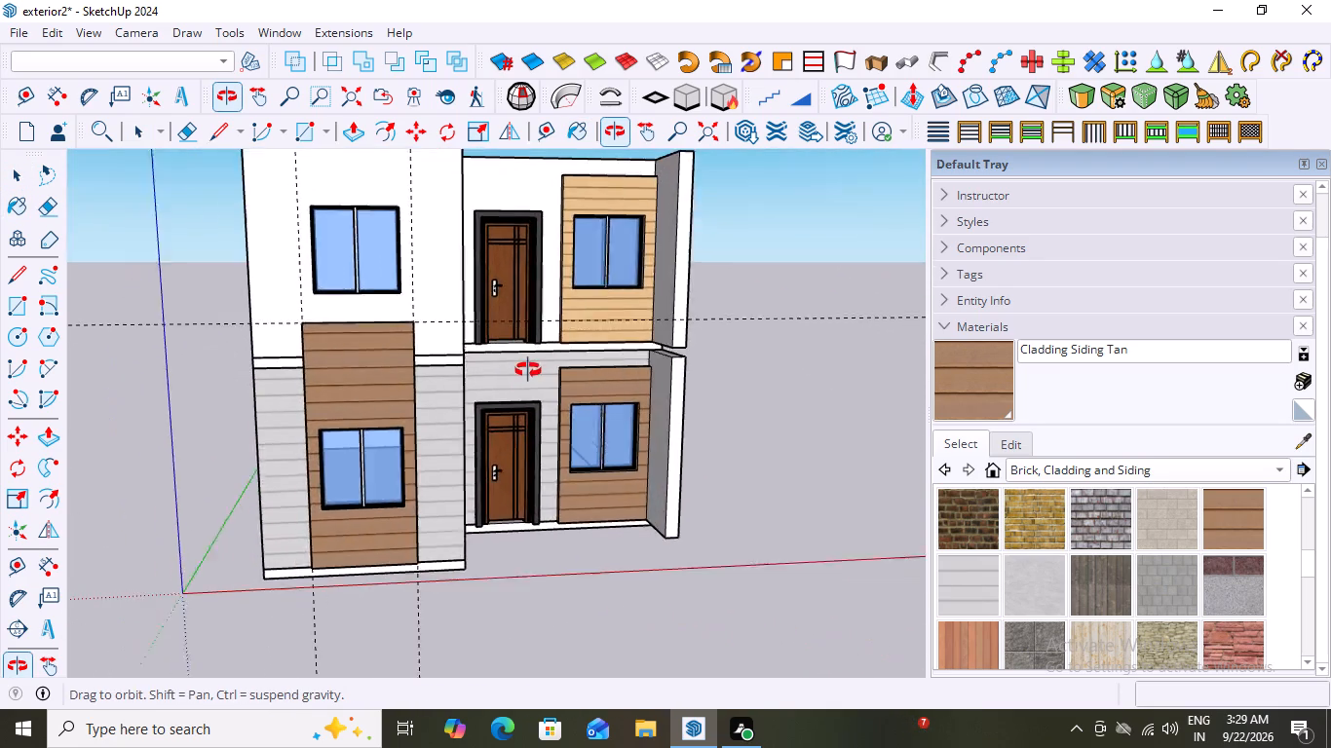
{"action": "middle_click_drag", "start_coordinate": [528, 370], "coordinate": [529, 369]}
{"action": "scroll", "coordinate": [529, 369], "scroll_direction": "down", "scroll_amount": 3}
{"action": "scroll", "coordinate": [626, 230], "scroll_direction": "up", "scroll_amount": 3}
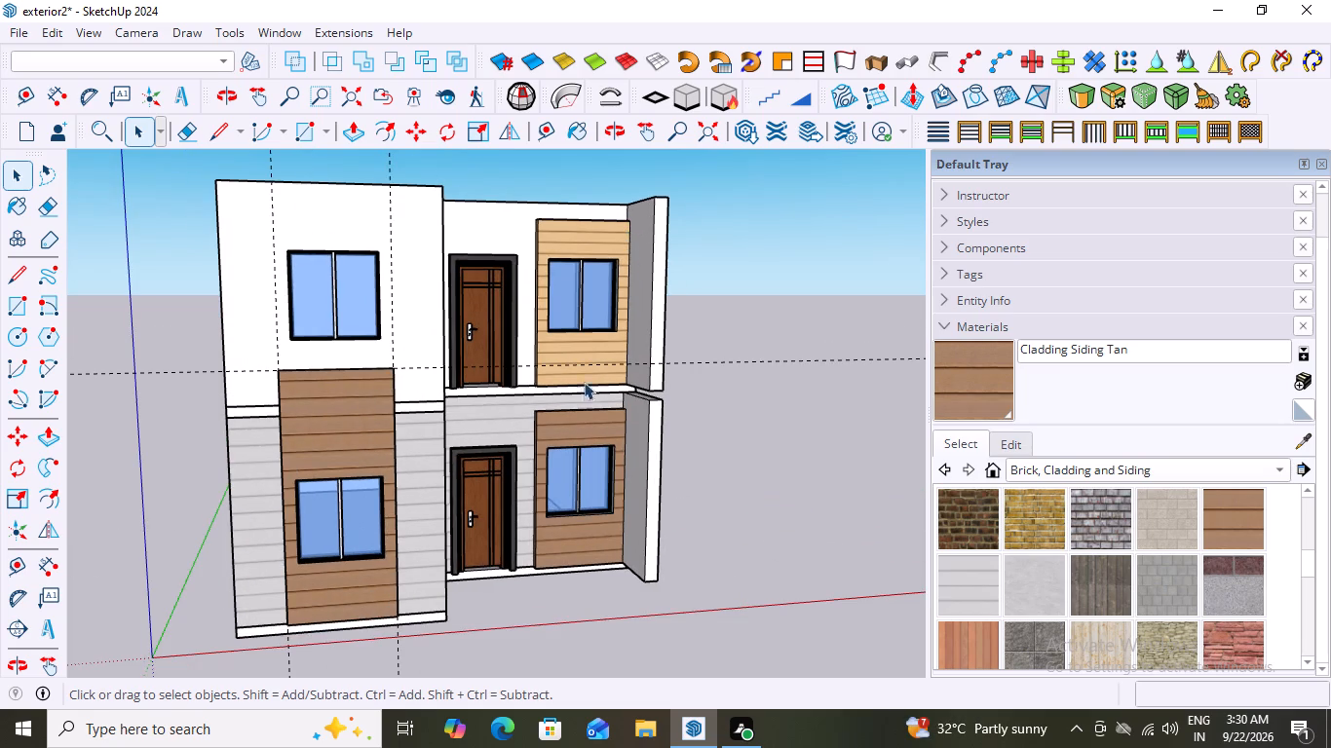
{"action": "middle_click_drag", "start_coordinate": [548, 403], "coordinate": [326, 351]}
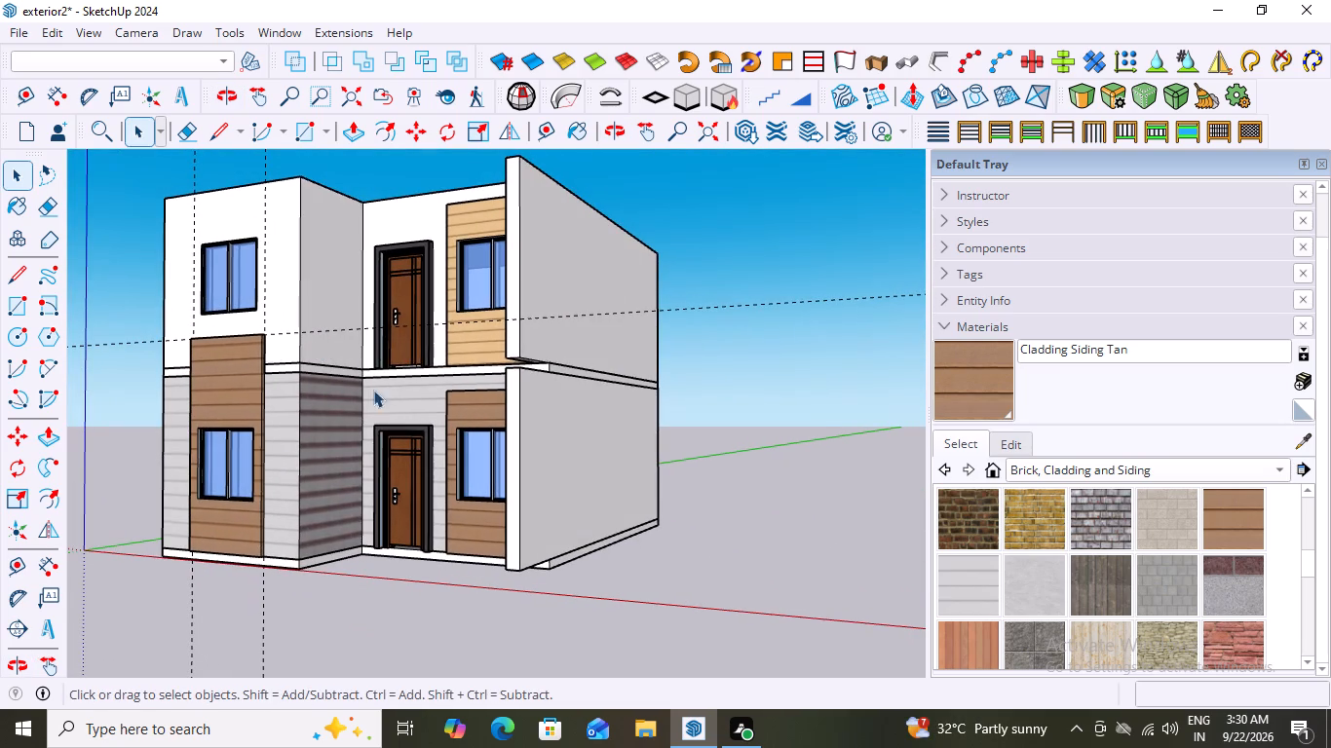
{"action": "scroll", "coordinate": [297, 457], "scroll_direction": "up", "scroll_amount": 12}
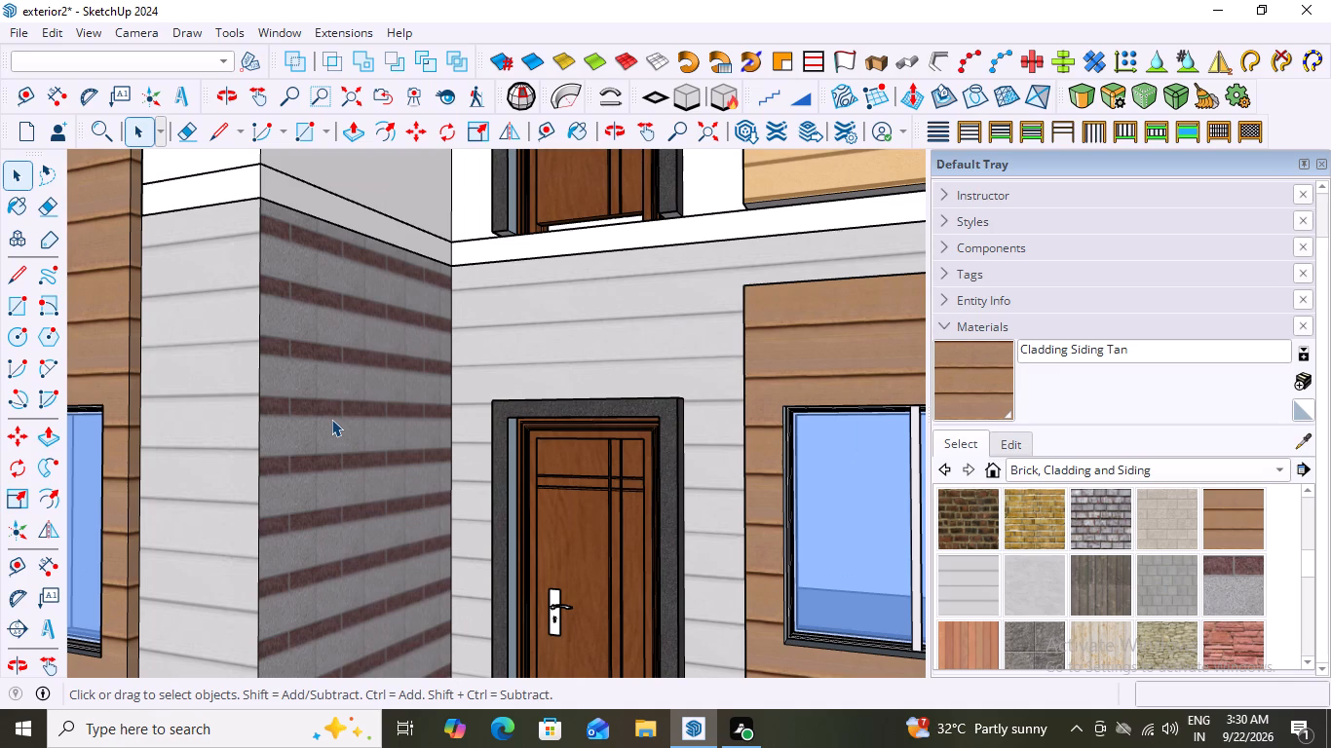
{"action": "scroll", "coordinate": [331, 419], "scroll_direction": "down", "scroll_amount": 4}
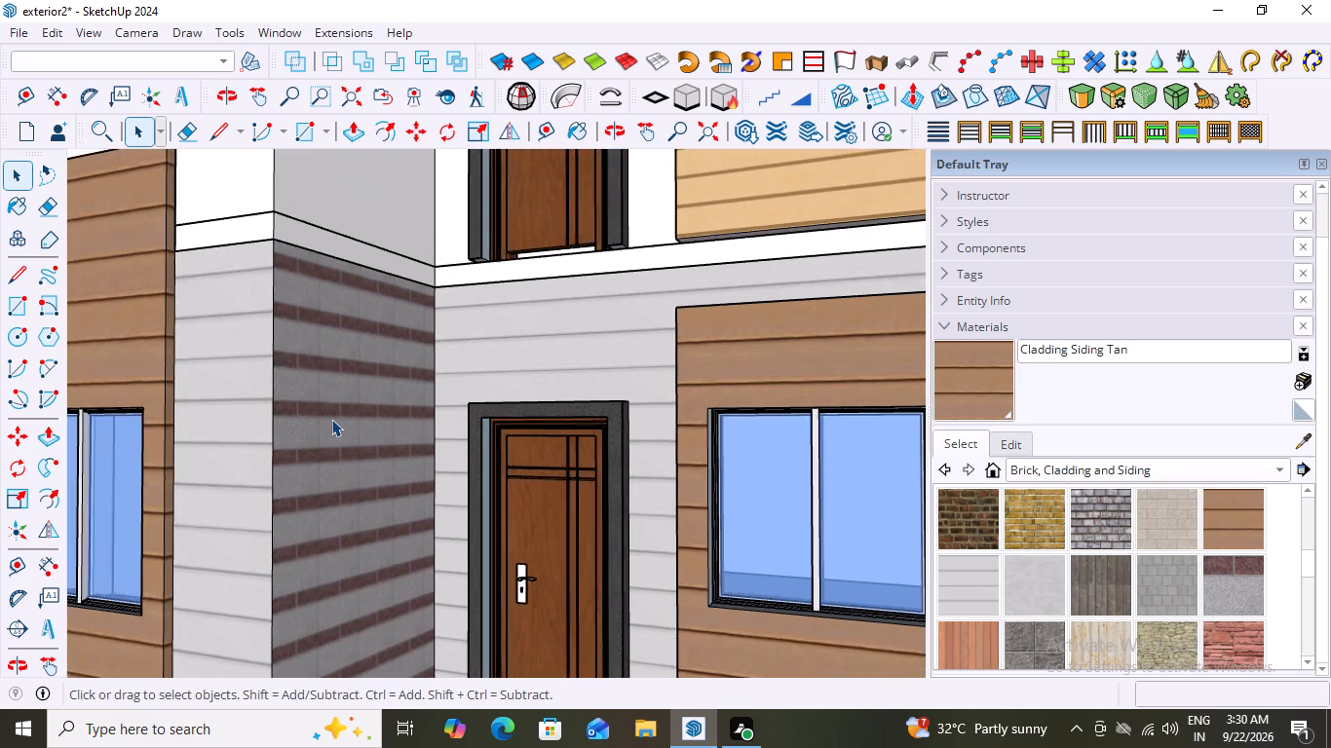
{"action": "scroll", "coordinate": [331, 419], "scroll_direction": "down", "scroll_amount": 6}
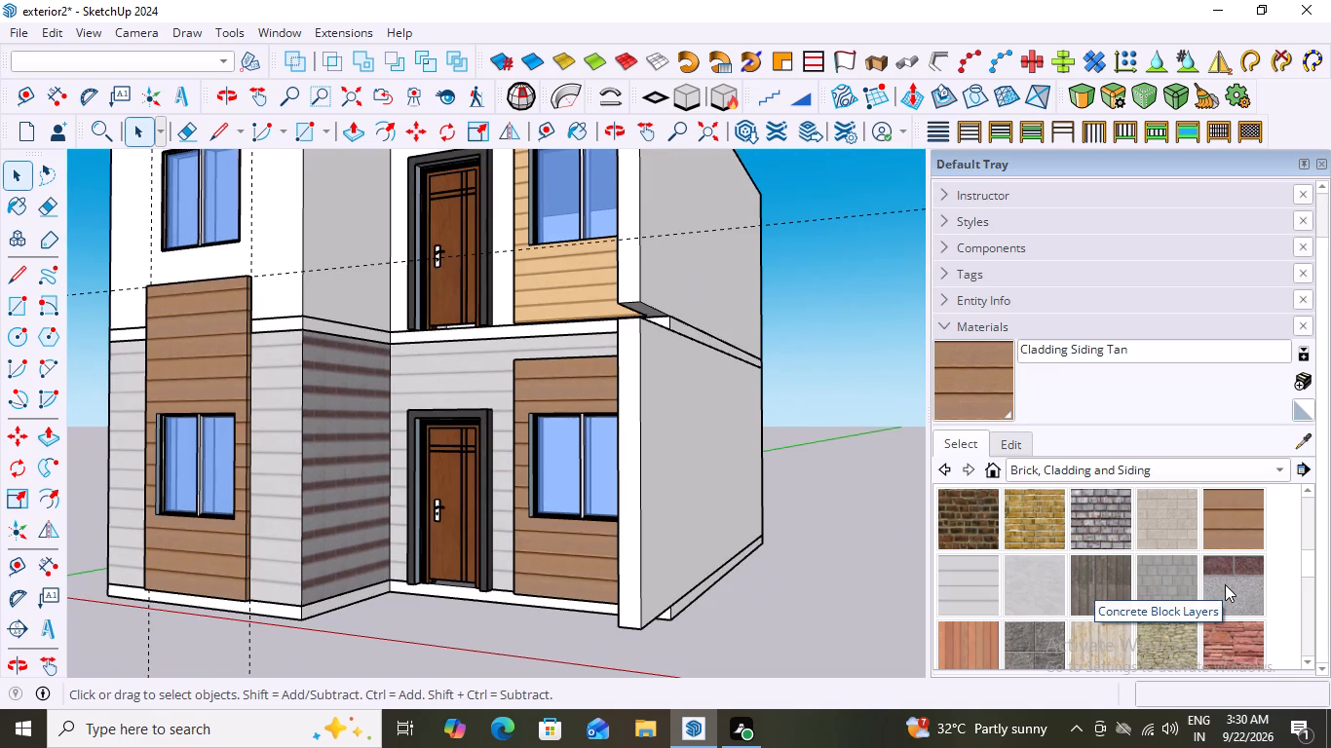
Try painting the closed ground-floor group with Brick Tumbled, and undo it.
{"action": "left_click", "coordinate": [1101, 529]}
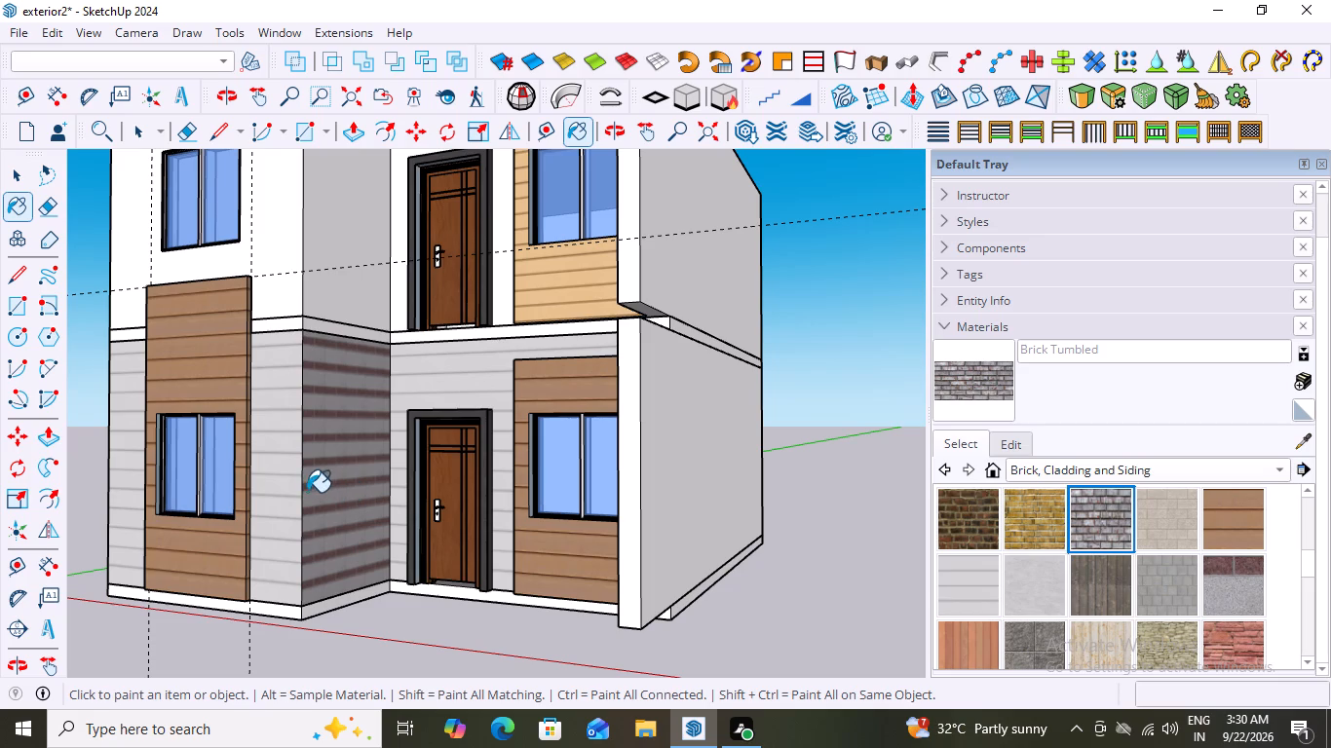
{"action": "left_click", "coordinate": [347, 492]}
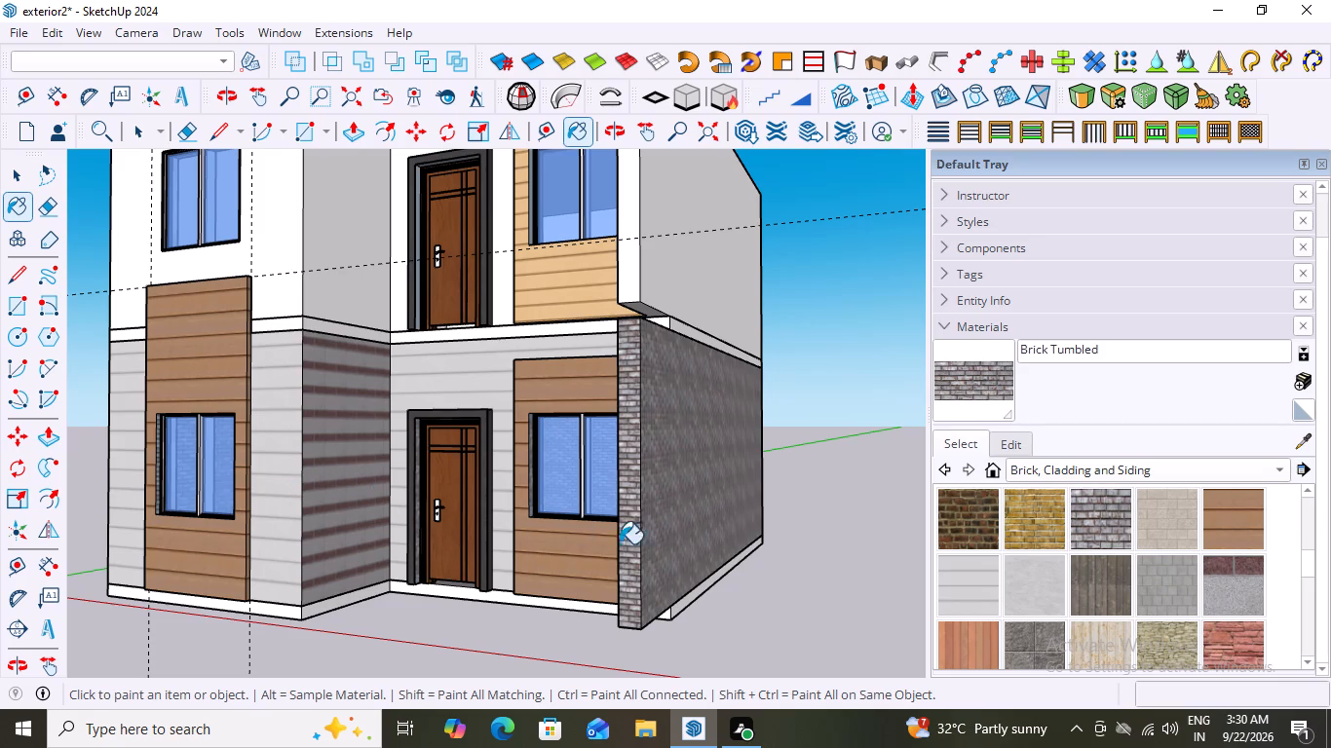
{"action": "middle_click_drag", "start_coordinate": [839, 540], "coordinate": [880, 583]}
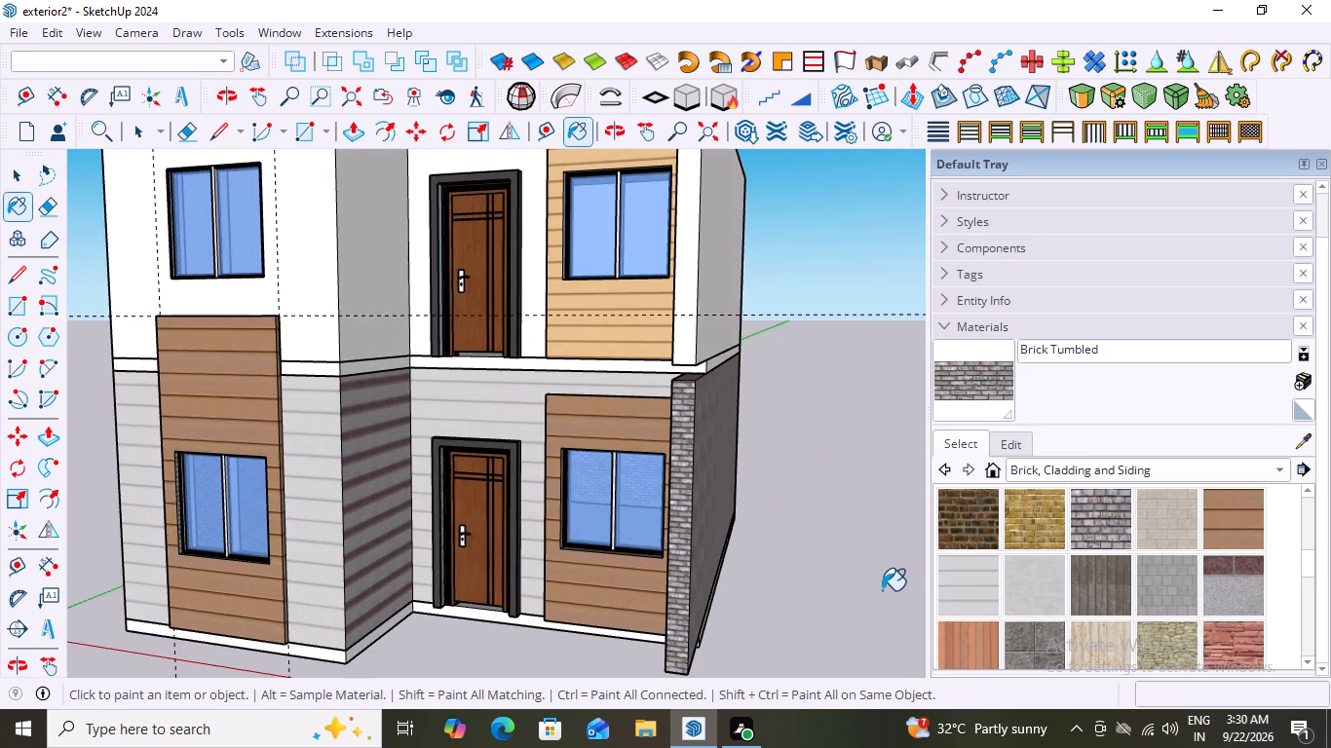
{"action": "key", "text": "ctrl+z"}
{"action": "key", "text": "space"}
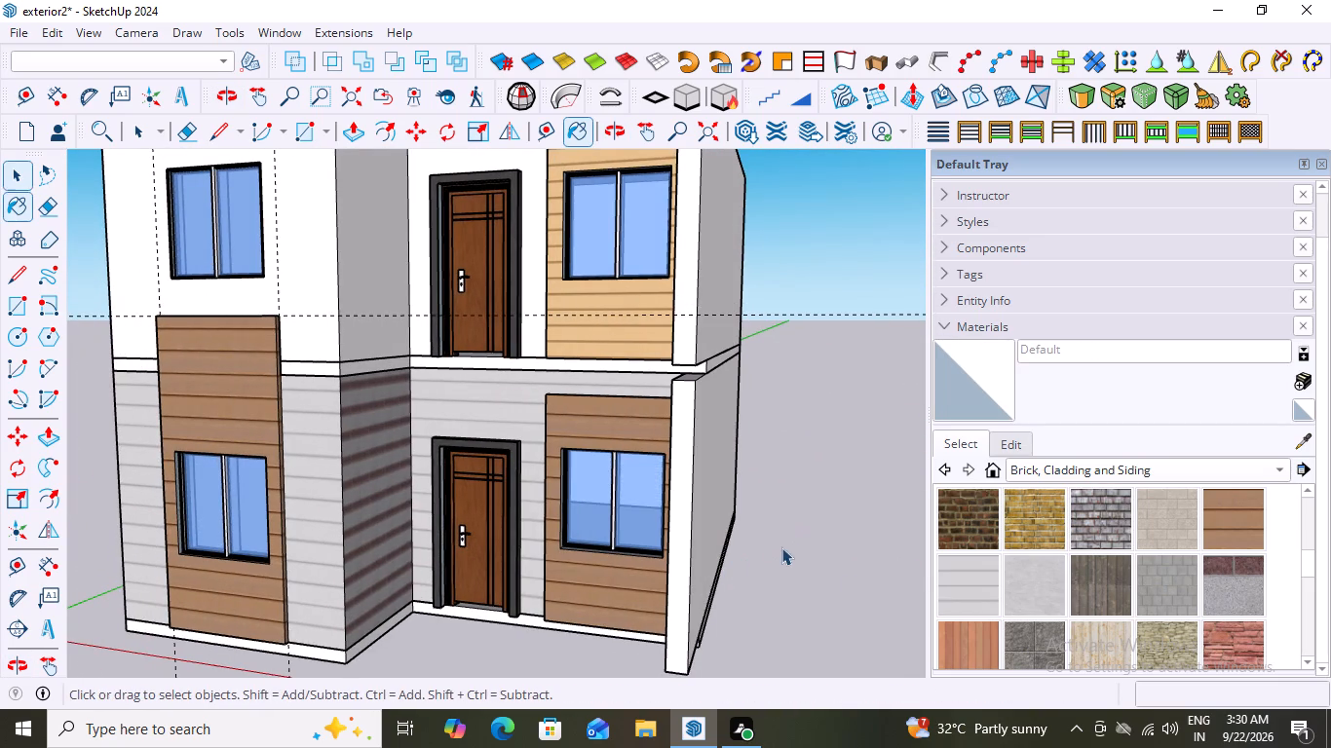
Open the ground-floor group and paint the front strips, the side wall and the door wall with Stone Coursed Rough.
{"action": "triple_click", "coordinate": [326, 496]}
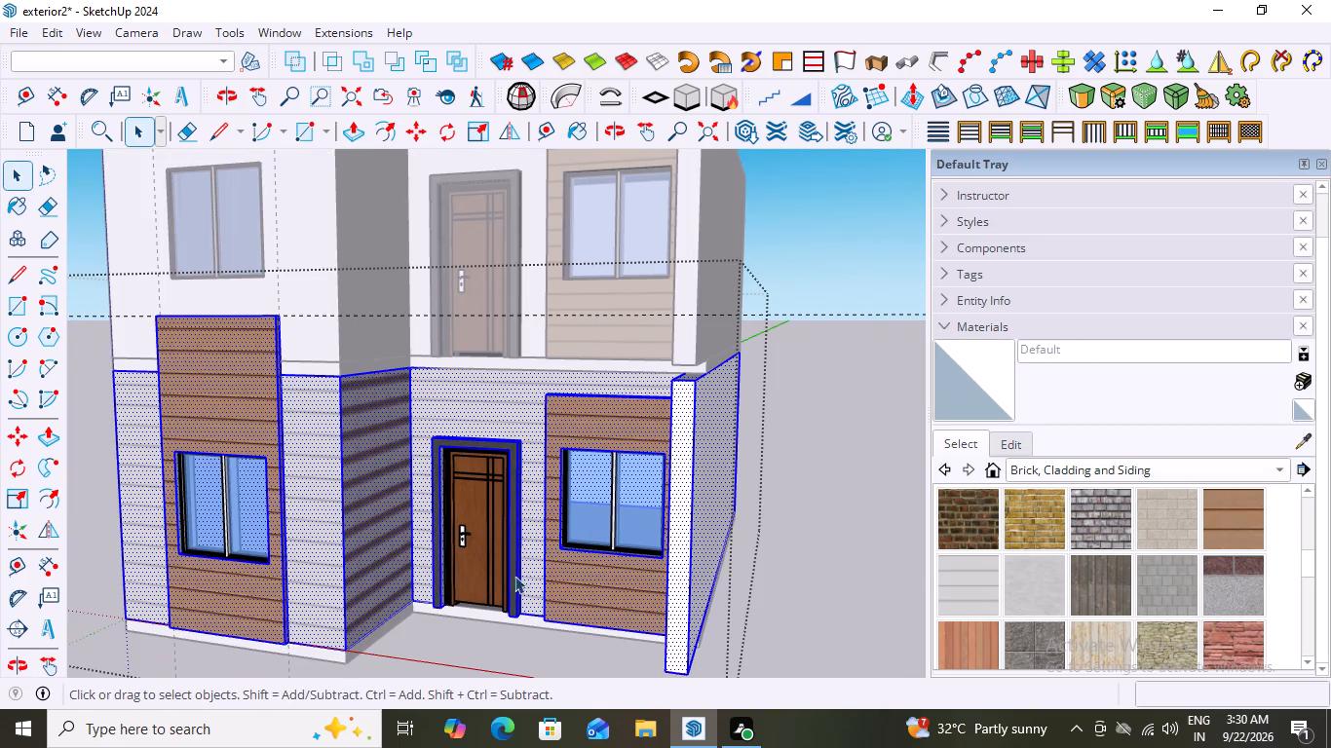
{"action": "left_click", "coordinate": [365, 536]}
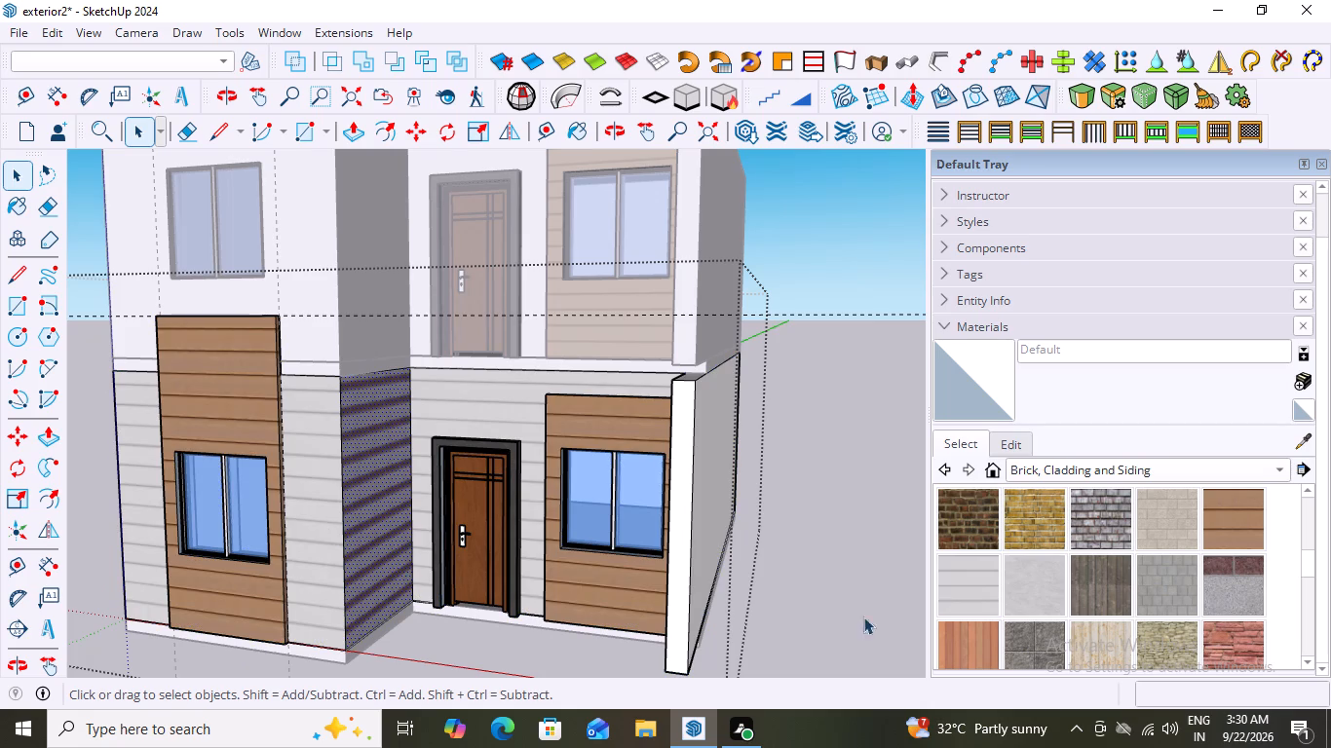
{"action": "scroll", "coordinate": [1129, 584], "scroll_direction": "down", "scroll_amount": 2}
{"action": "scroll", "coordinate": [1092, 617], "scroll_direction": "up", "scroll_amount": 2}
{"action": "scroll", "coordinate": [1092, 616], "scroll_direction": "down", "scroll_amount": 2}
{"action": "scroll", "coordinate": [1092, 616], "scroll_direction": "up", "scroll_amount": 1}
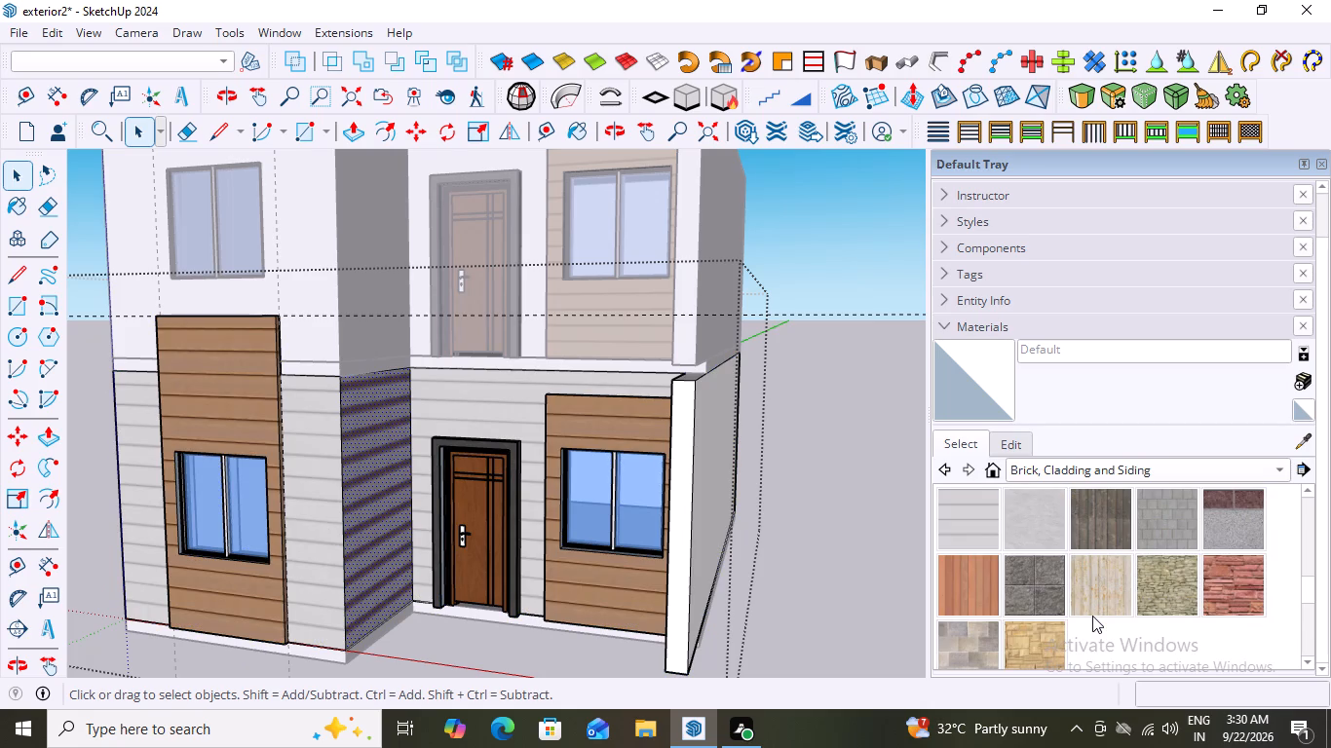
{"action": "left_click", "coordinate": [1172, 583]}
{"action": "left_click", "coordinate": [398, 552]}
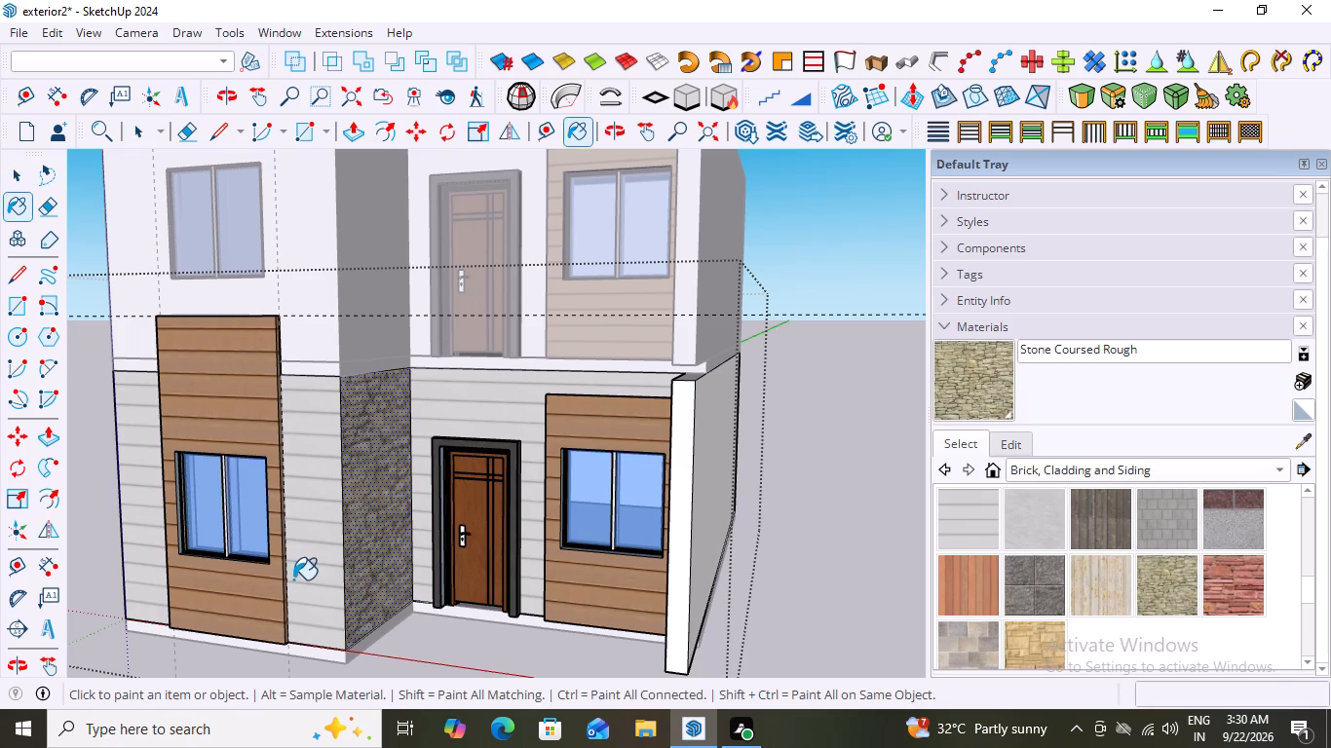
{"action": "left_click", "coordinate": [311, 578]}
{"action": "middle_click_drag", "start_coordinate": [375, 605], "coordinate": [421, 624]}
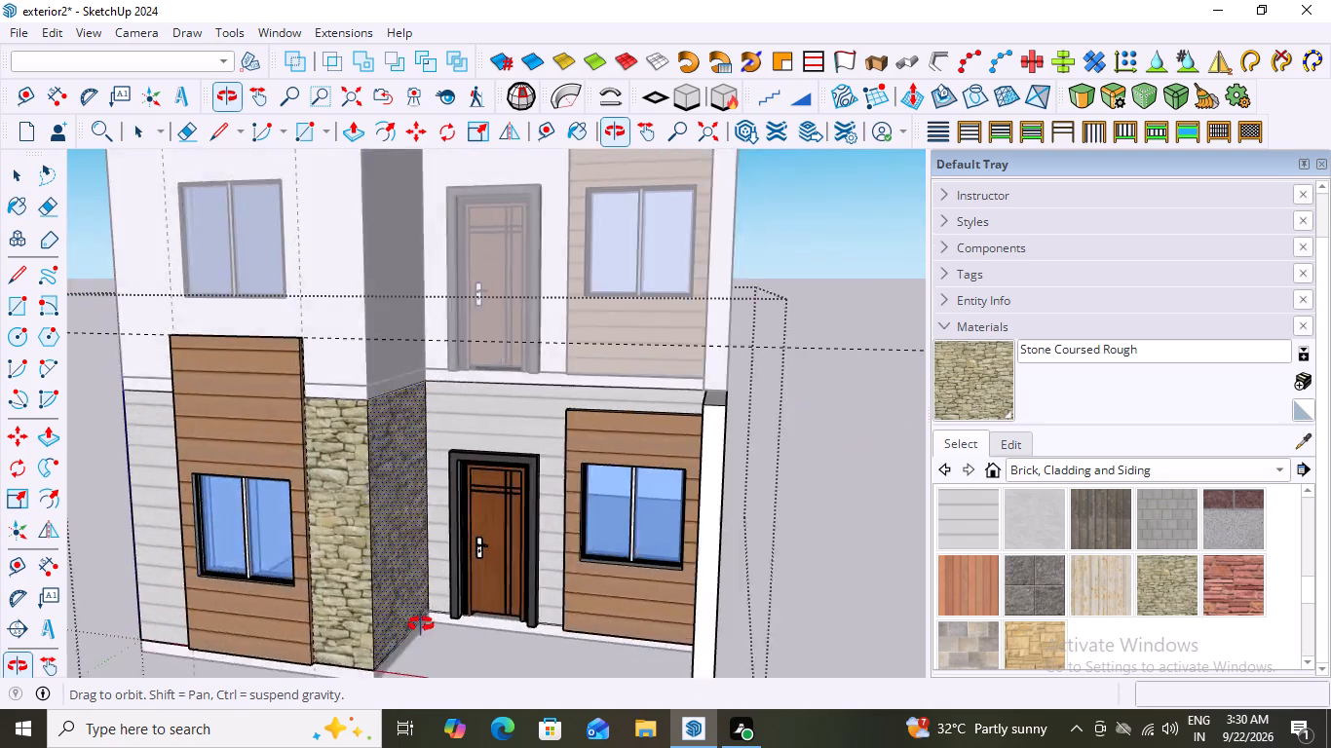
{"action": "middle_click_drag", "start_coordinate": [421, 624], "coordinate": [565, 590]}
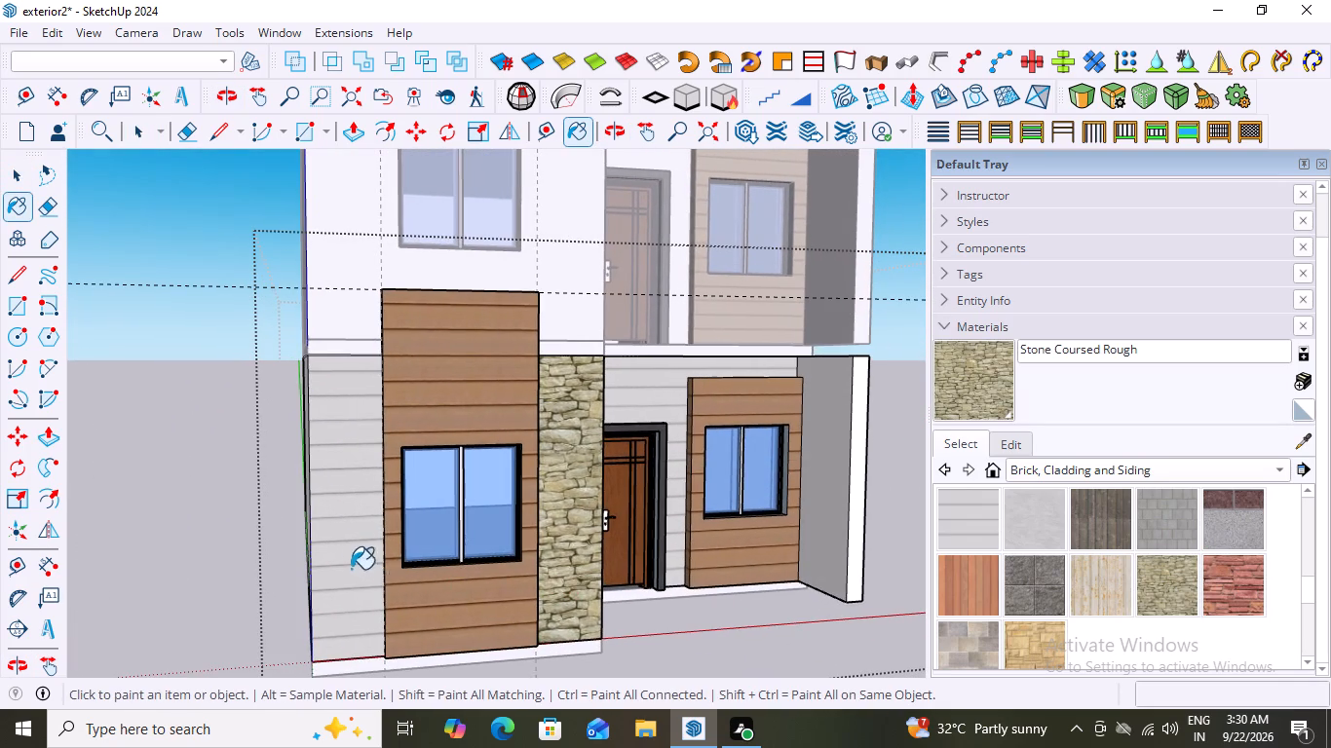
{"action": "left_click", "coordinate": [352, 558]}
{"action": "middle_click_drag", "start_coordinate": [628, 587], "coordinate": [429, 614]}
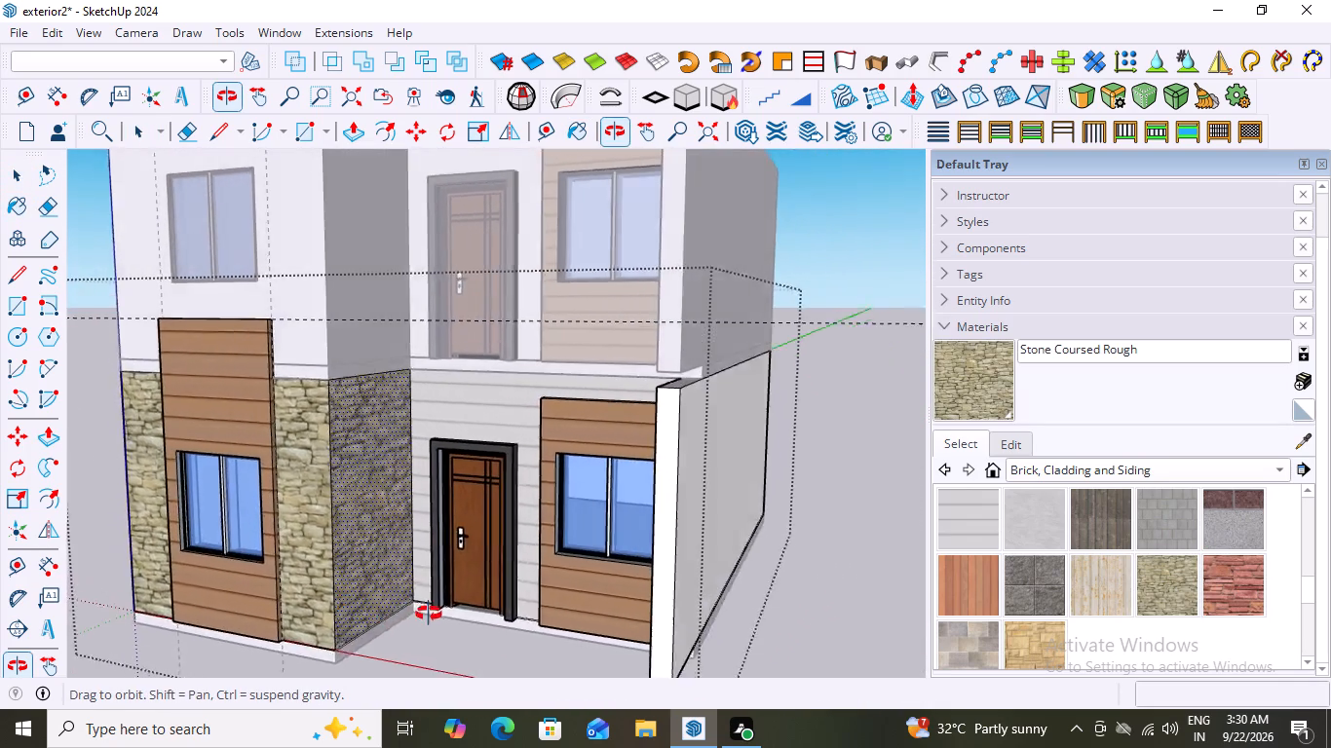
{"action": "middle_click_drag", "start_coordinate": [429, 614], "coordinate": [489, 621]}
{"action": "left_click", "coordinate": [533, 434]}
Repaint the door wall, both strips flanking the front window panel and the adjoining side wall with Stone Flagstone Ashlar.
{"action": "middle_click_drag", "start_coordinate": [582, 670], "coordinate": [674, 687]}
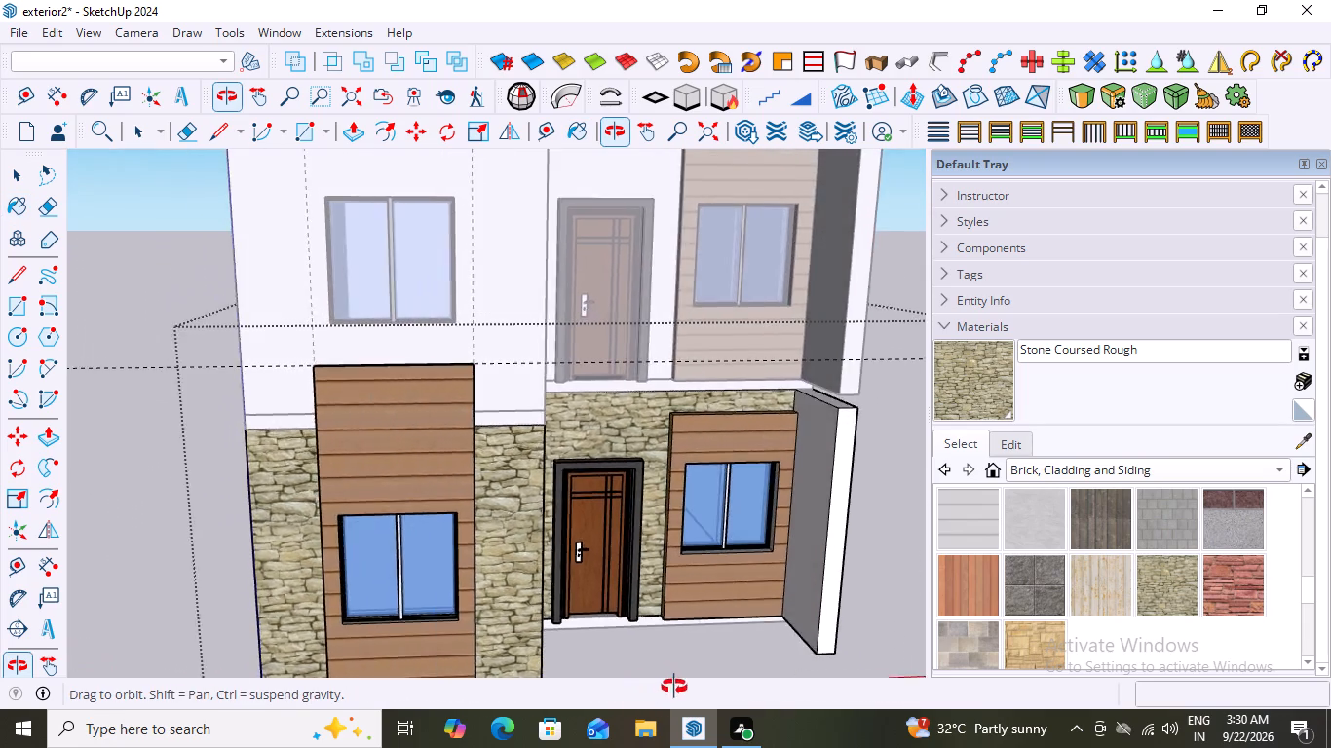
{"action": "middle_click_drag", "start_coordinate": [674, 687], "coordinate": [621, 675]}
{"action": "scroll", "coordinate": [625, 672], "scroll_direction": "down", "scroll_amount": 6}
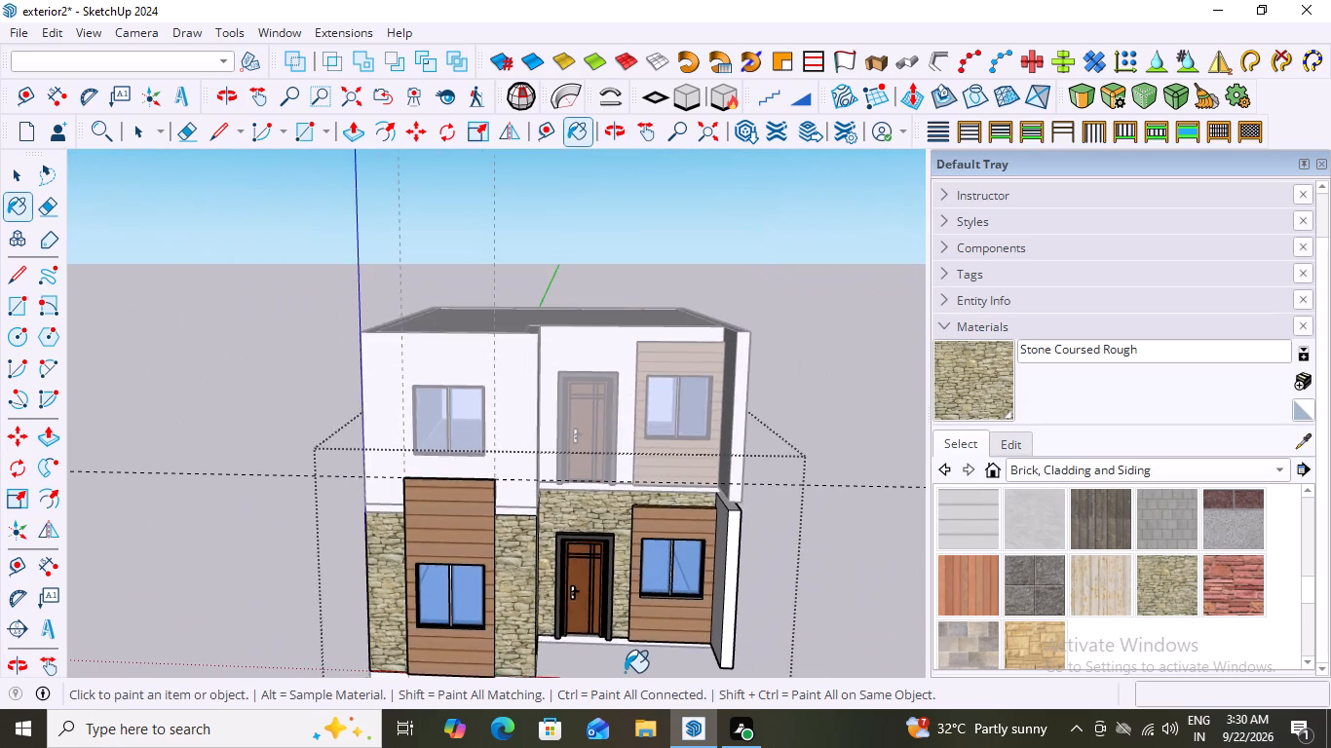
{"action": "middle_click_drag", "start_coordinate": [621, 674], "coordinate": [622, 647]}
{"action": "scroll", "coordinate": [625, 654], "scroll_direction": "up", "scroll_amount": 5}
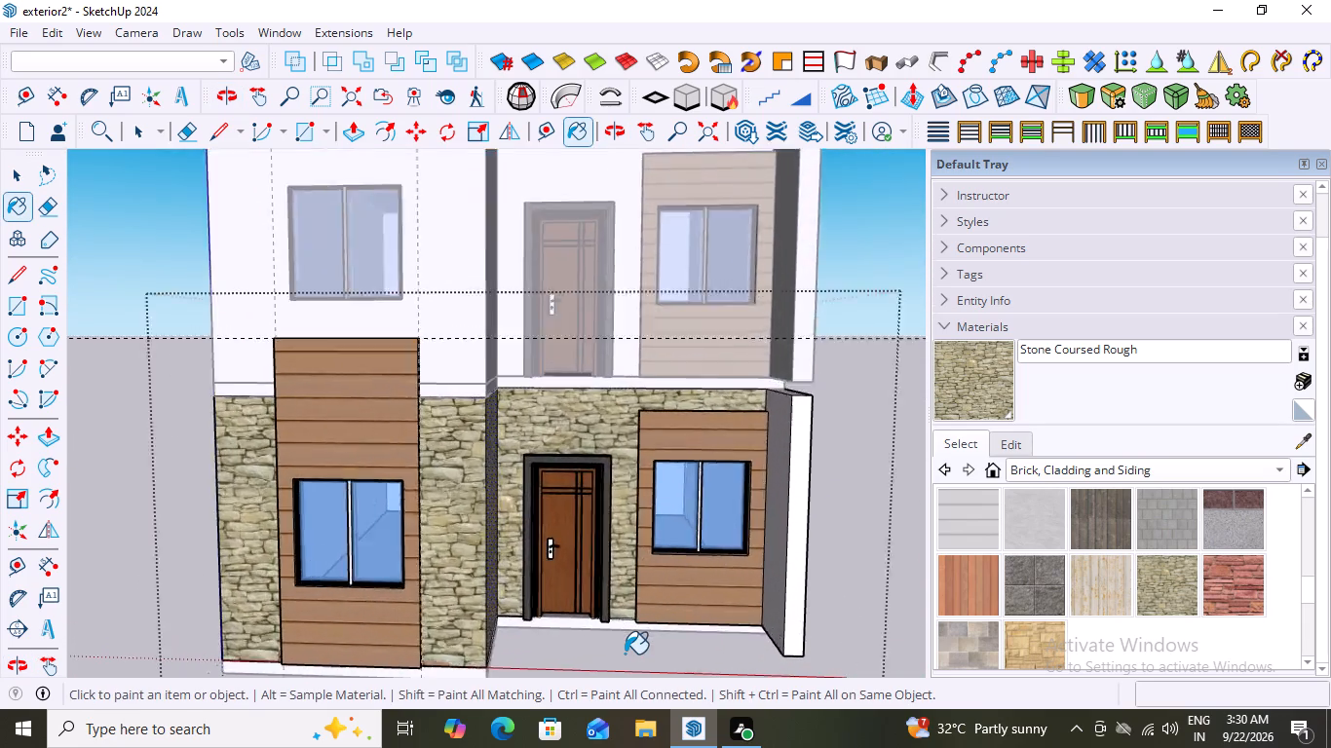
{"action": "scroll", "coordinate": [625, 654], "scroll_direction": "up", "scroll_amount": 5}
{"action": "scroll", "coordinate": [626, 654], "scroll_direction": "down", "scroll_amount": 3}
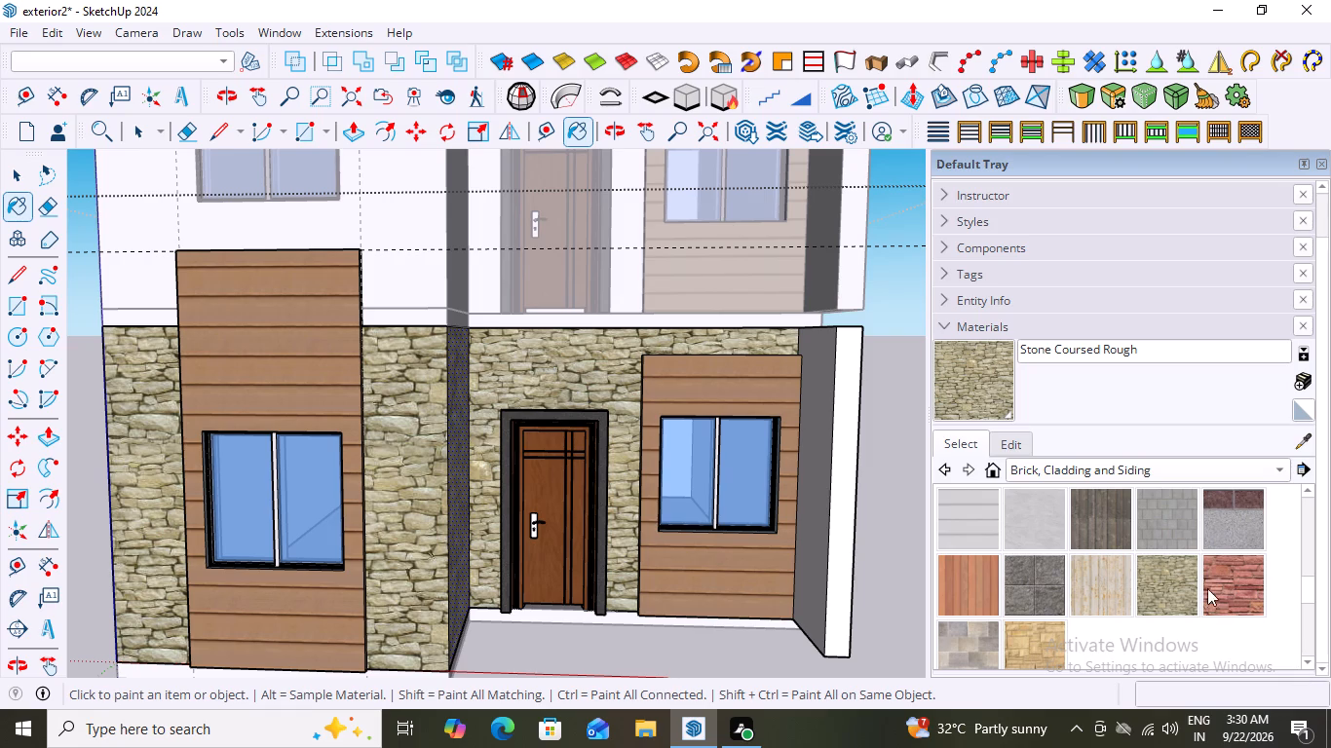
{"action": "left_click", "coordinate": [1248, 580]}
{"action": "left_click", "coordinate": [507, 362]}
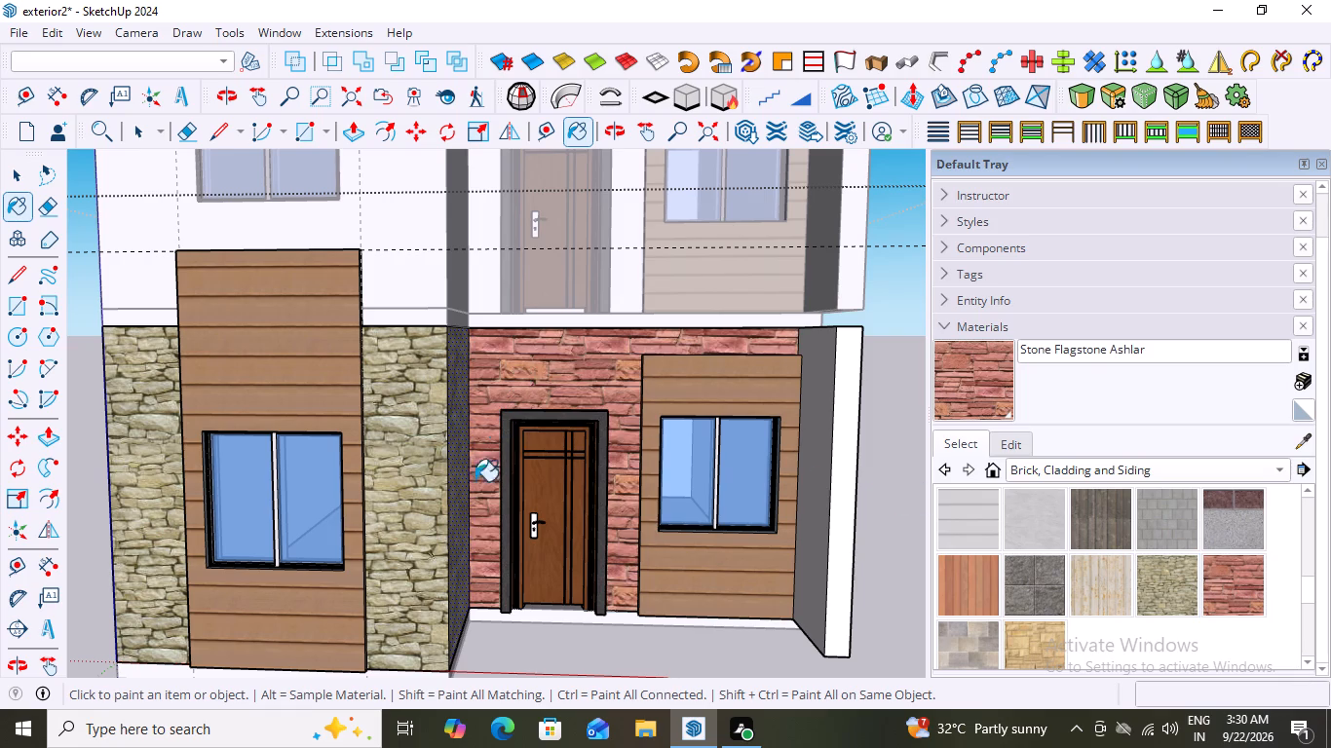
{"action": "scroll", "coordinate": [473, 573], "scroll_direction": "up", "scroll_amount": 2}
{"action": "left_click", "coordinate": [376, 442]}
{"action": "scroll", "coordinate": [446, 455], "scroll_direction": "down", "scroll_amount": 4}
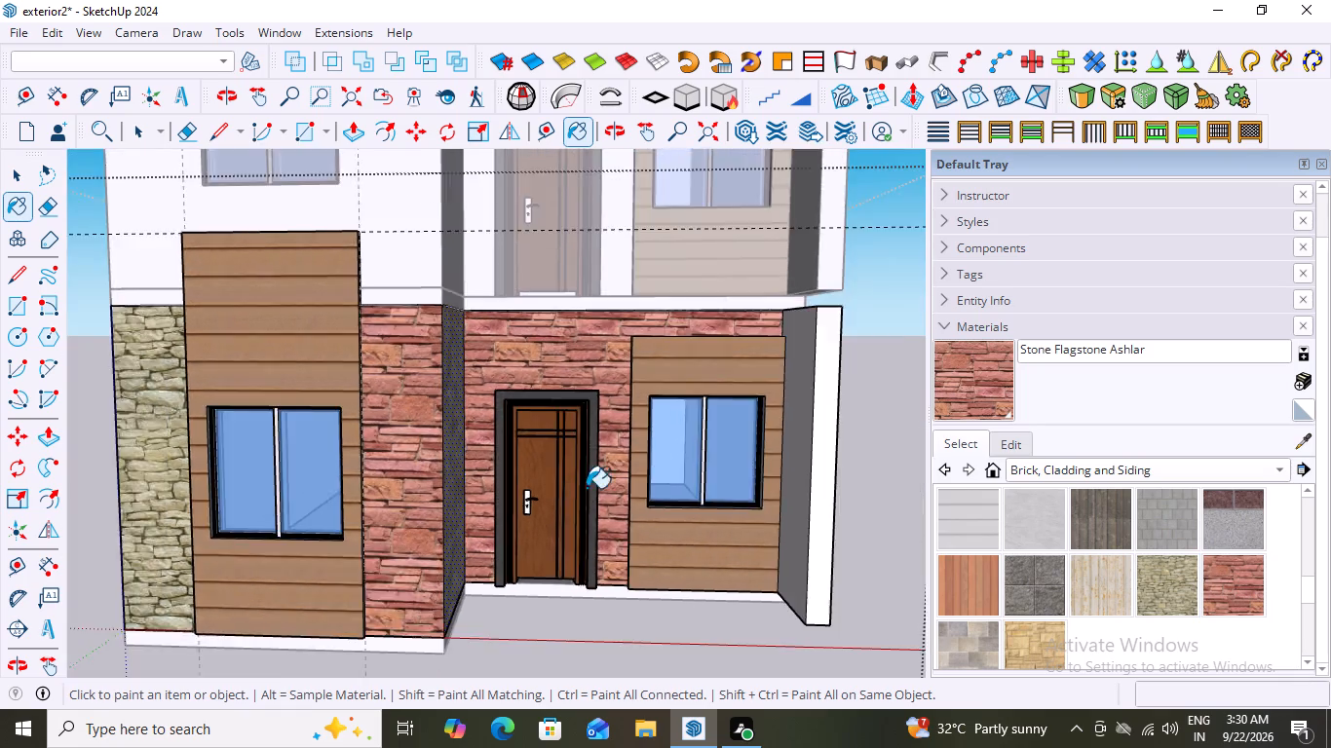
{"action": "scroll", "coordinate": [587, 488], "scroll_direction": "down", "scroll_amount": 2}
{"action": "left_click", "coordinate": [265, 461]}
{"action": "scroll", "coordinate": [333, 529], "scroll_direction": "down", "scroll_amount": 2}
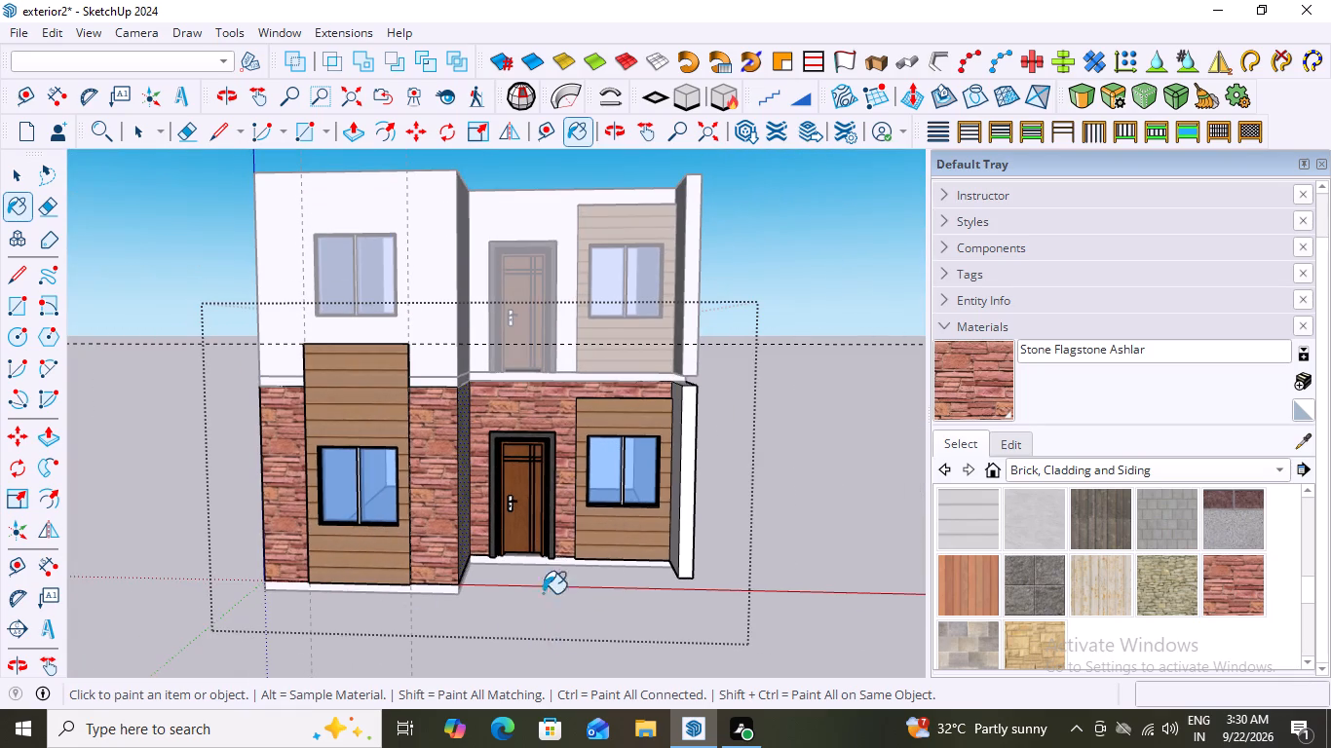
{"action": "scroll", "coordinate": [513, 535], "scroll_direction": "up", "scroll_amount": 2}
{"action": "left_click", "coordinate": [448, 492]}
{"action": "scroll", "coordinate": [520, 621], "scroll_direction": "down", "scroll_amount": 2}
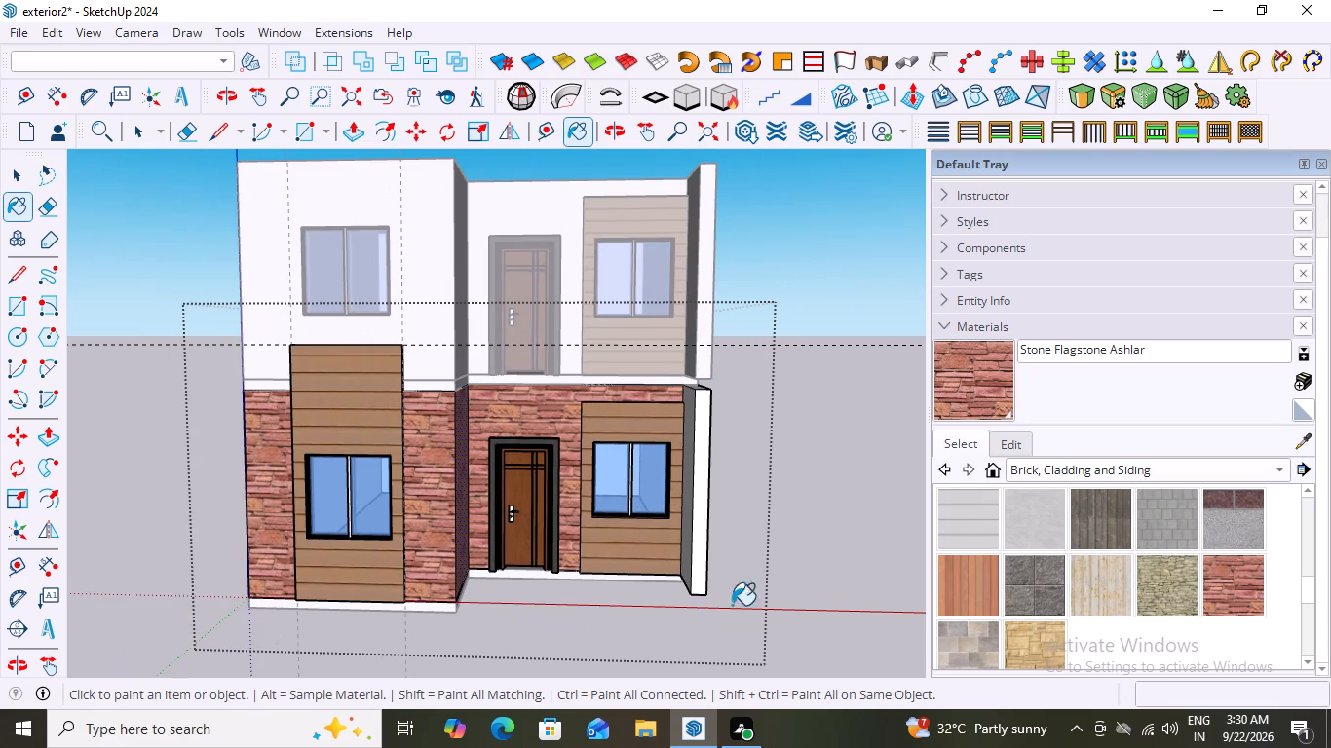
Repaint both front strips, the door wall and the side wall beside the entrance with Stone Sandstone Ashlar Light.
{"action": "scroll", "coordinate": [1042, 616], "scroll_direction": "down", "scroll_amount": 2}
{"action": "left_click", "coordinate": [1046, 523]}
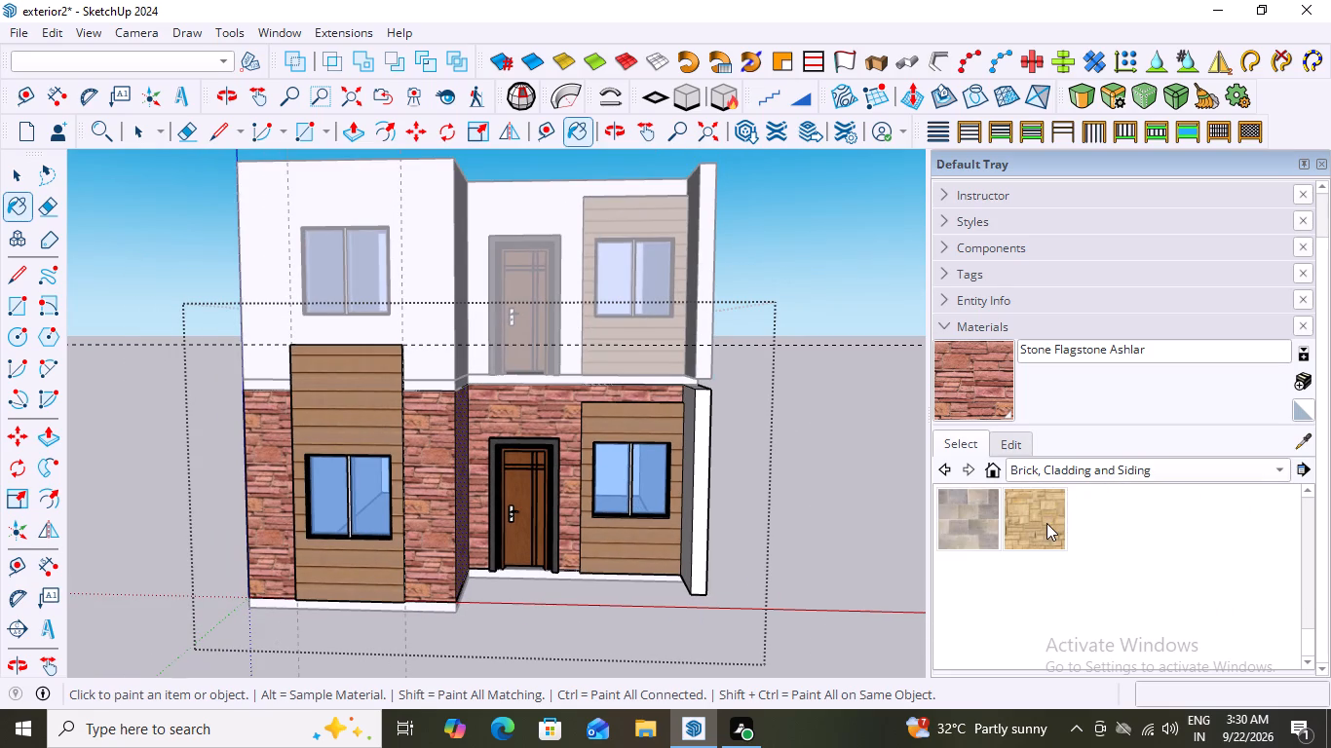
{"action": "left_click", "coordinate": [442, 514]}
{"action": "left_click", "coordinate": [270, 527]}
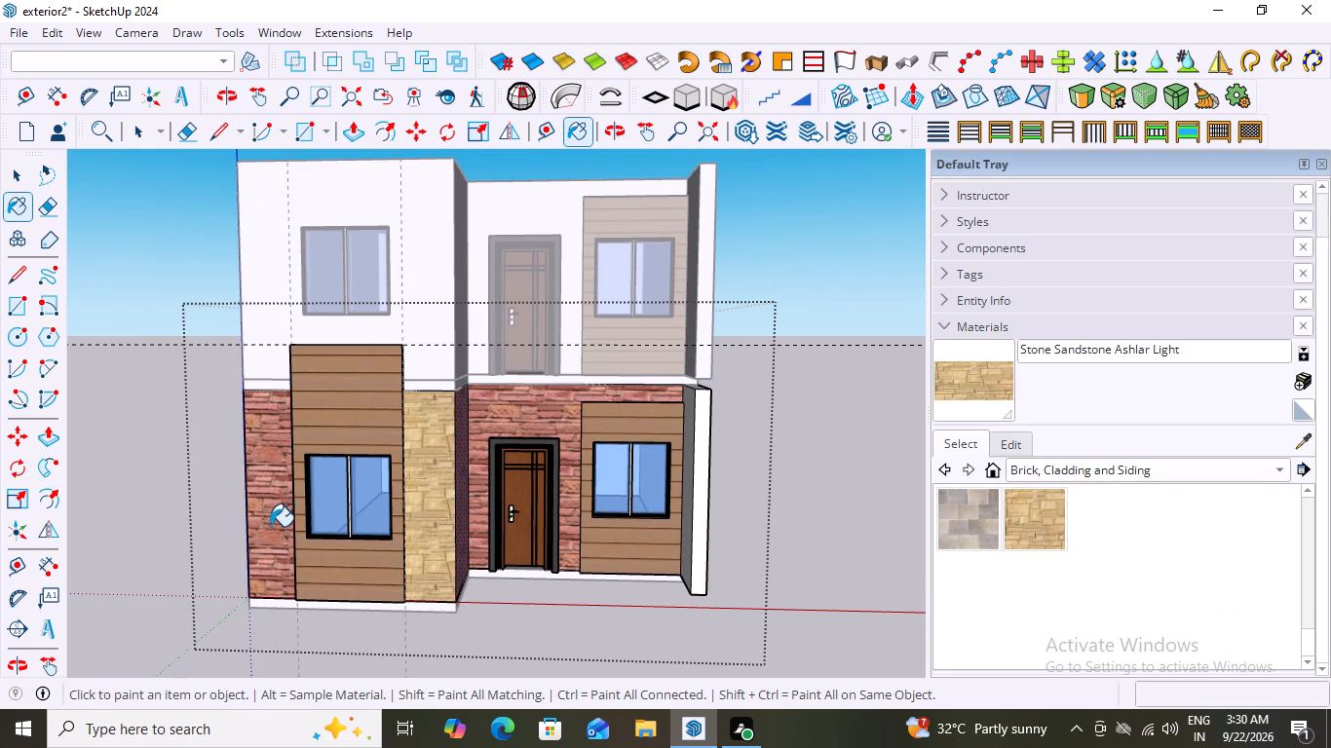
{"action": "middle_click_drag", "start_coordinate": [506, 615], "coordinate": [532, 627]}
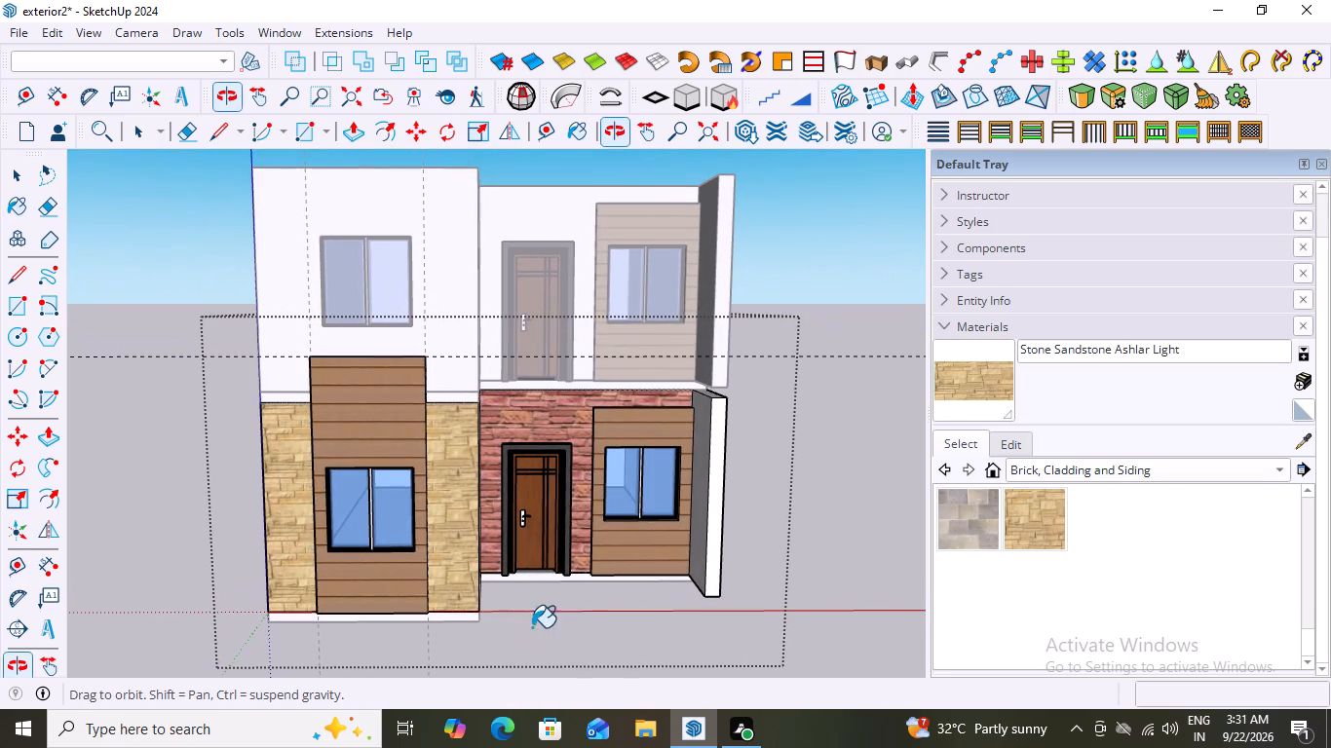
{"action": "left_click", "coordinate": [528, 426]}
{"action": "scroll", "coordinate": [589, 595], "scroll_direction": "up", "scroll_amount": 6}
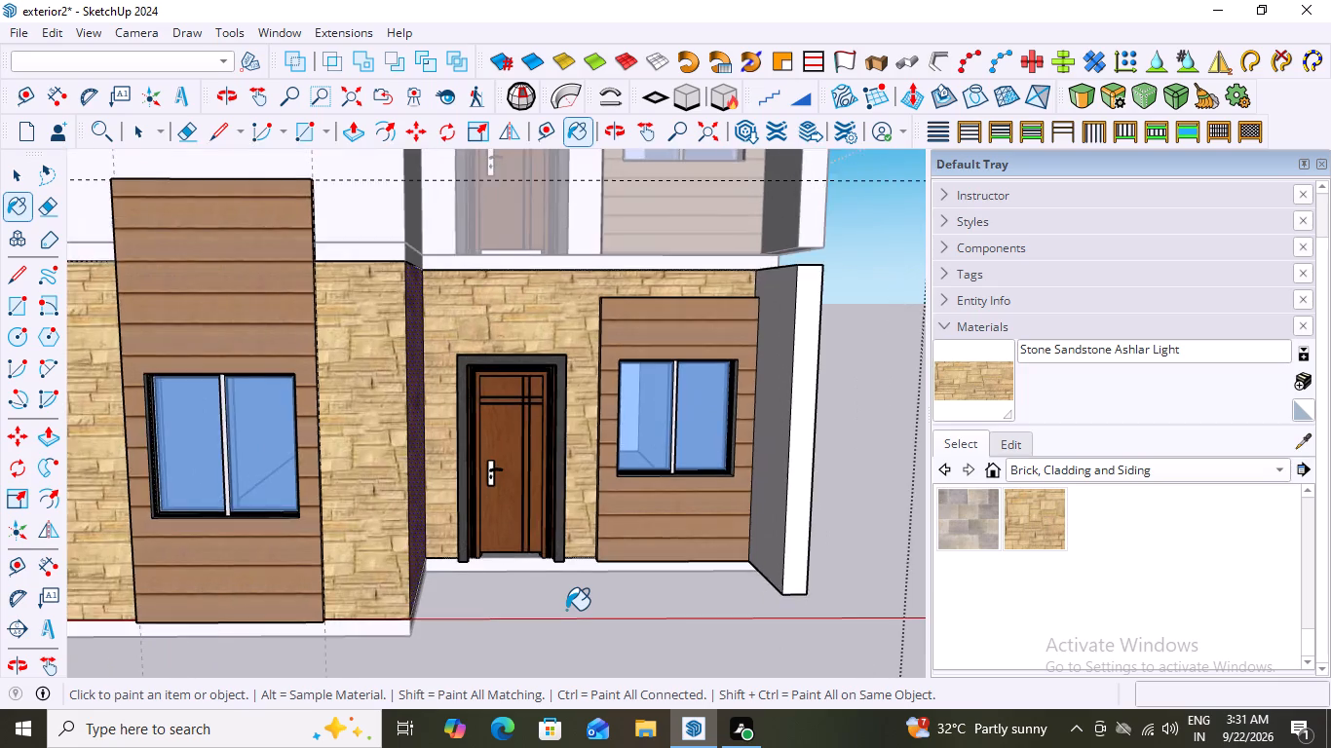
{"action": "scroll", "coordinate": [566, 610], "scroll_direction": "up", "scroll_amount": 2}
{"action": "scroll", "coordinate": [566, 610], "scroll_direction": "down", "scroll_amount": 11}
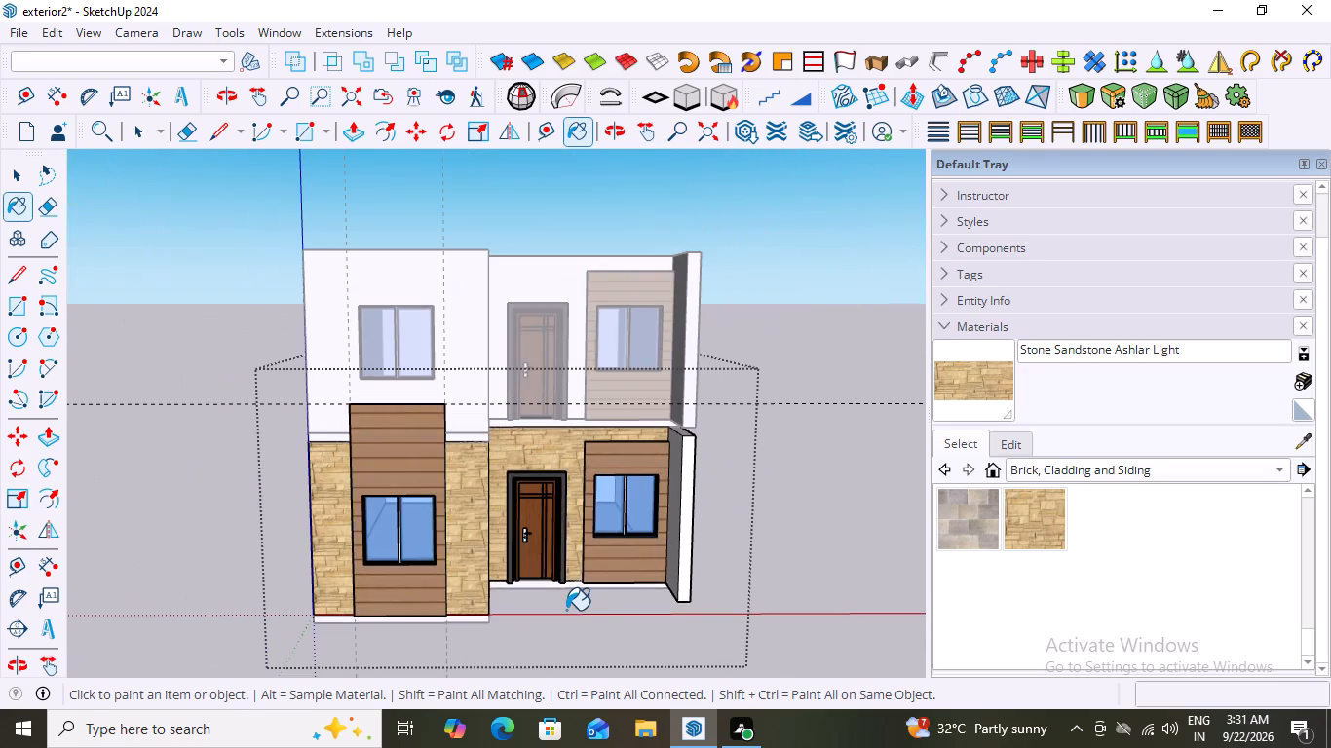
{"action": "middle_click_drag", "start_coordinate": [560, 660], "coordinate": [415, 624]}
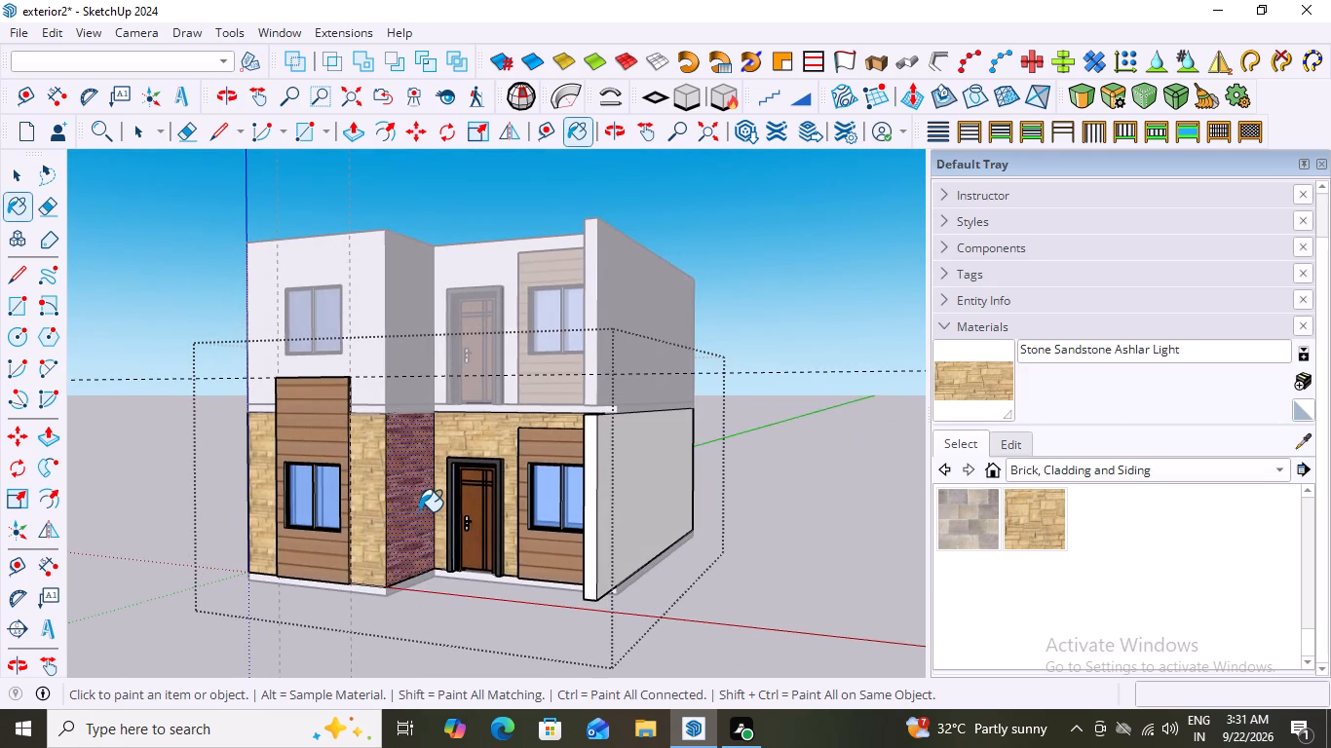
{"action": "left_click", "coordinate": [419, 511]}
Repaint both front strips, the side wall beside the entrance and the door wall with Concrete Block Layers.
{"action": "middle_click_drag", "start_coordinate": [485, 614], "coordinate": [677, 657]}
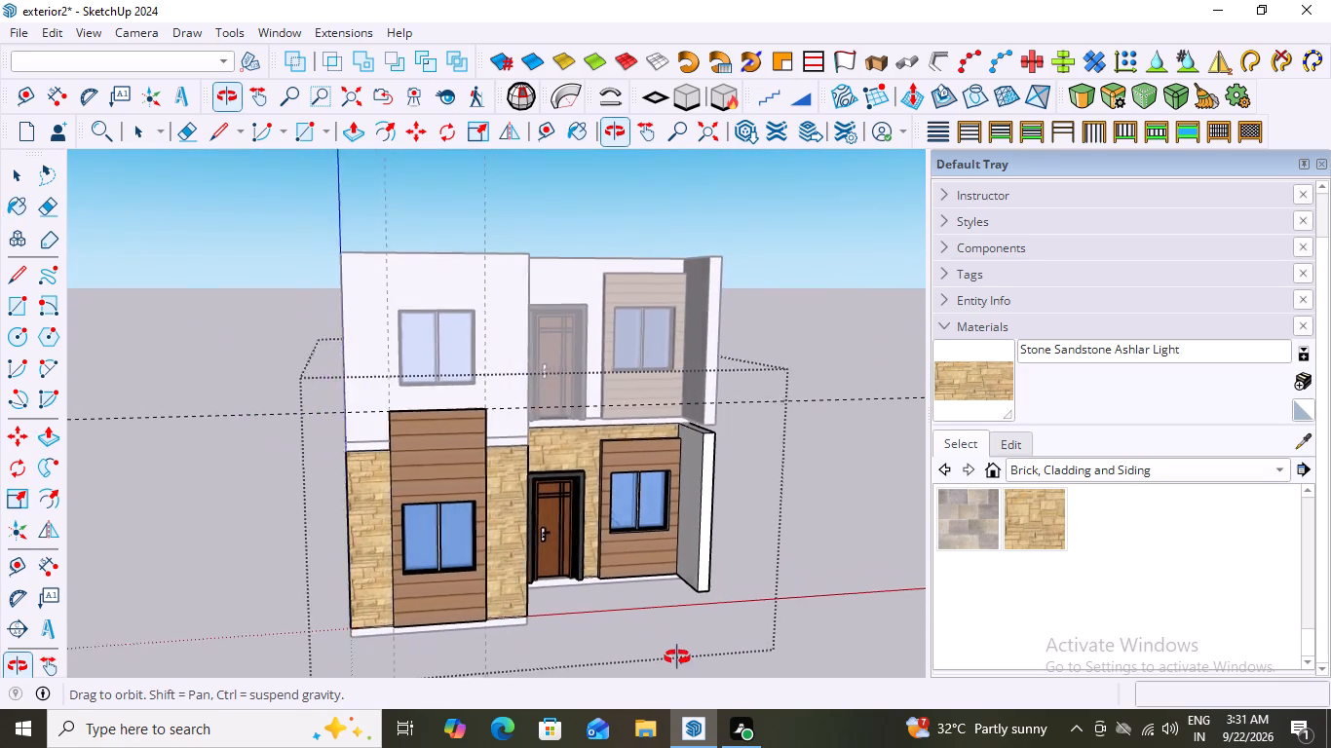
{"action": "middle_click_drag", "start_coordinate": [677, 657], "coordinate": [674, 657]}
{"action": "scroll", "coordinate": [1026, 505], "scroll_direction": "up", "scroll_amount": 2}
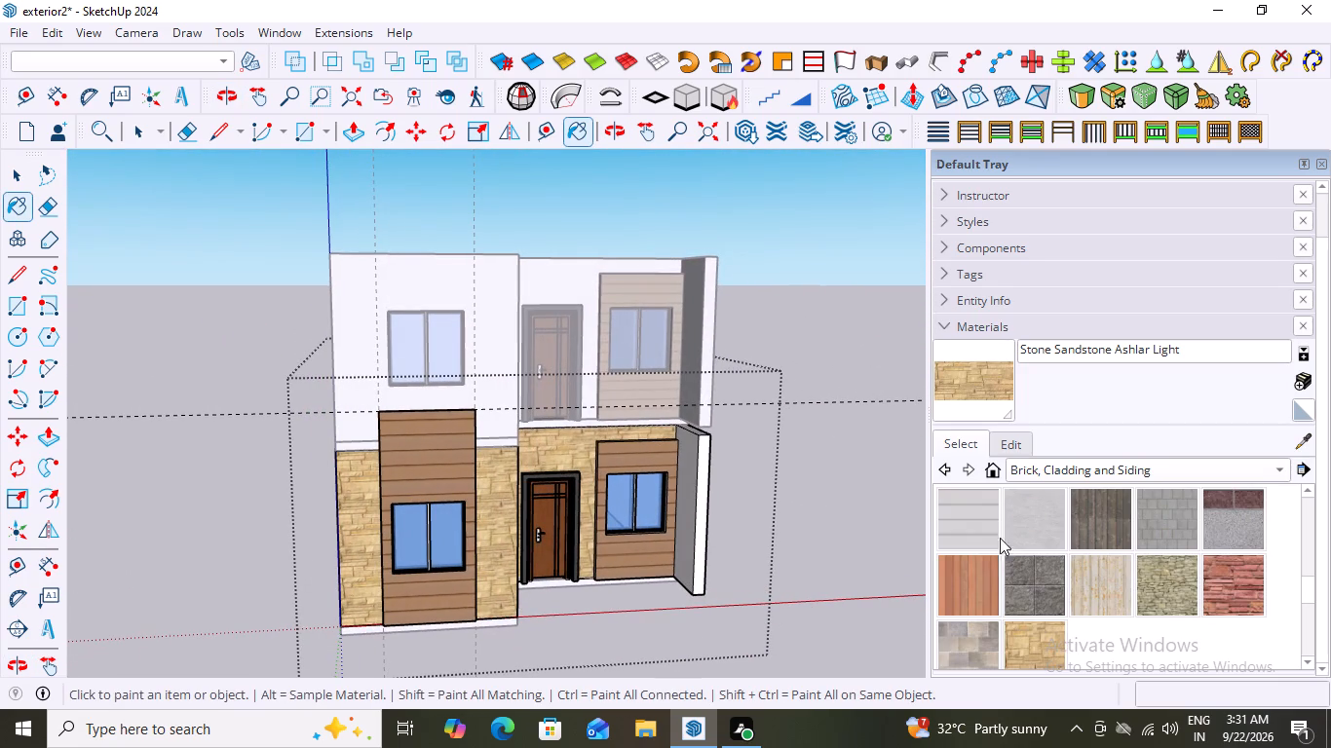
{"action": "scroll", "coordinate": [1146, 503], "scroll_direction": "up", "scroll_amount": 1}
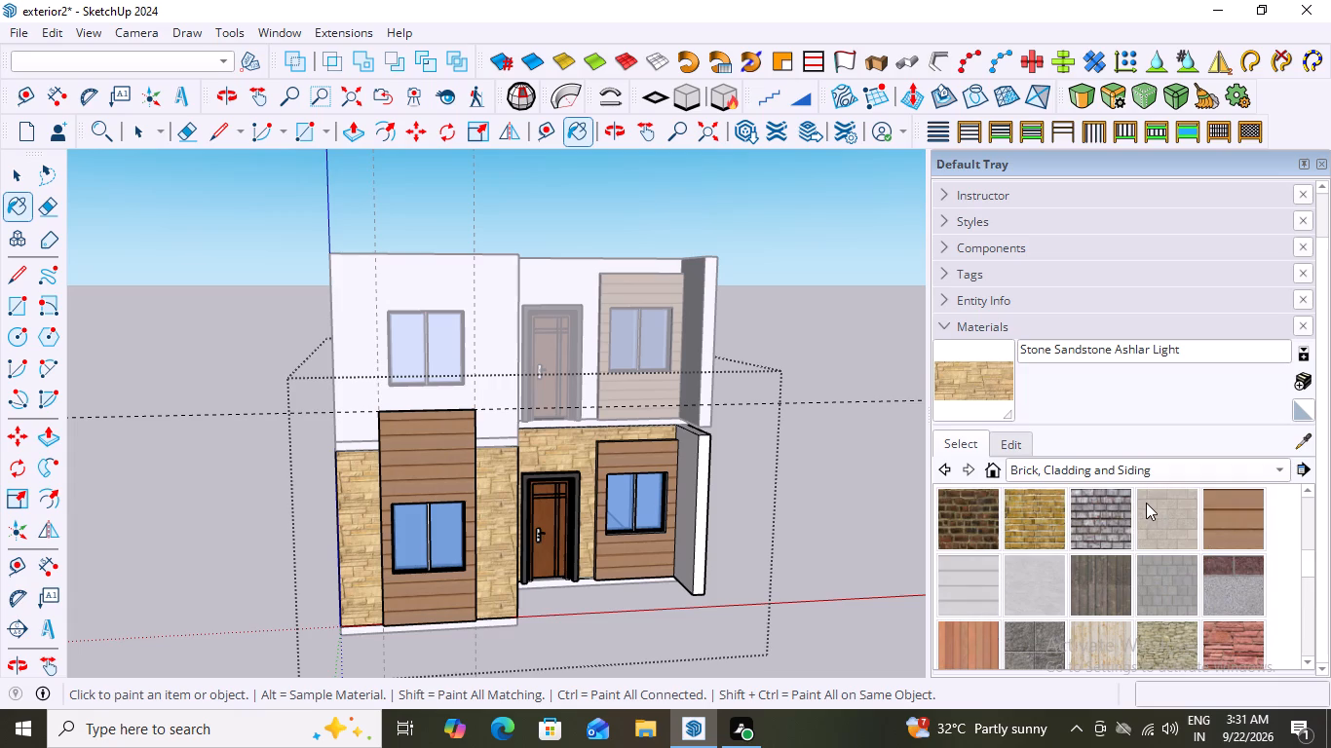
{"action": "left_click", "coordinate": [1252, 583]}
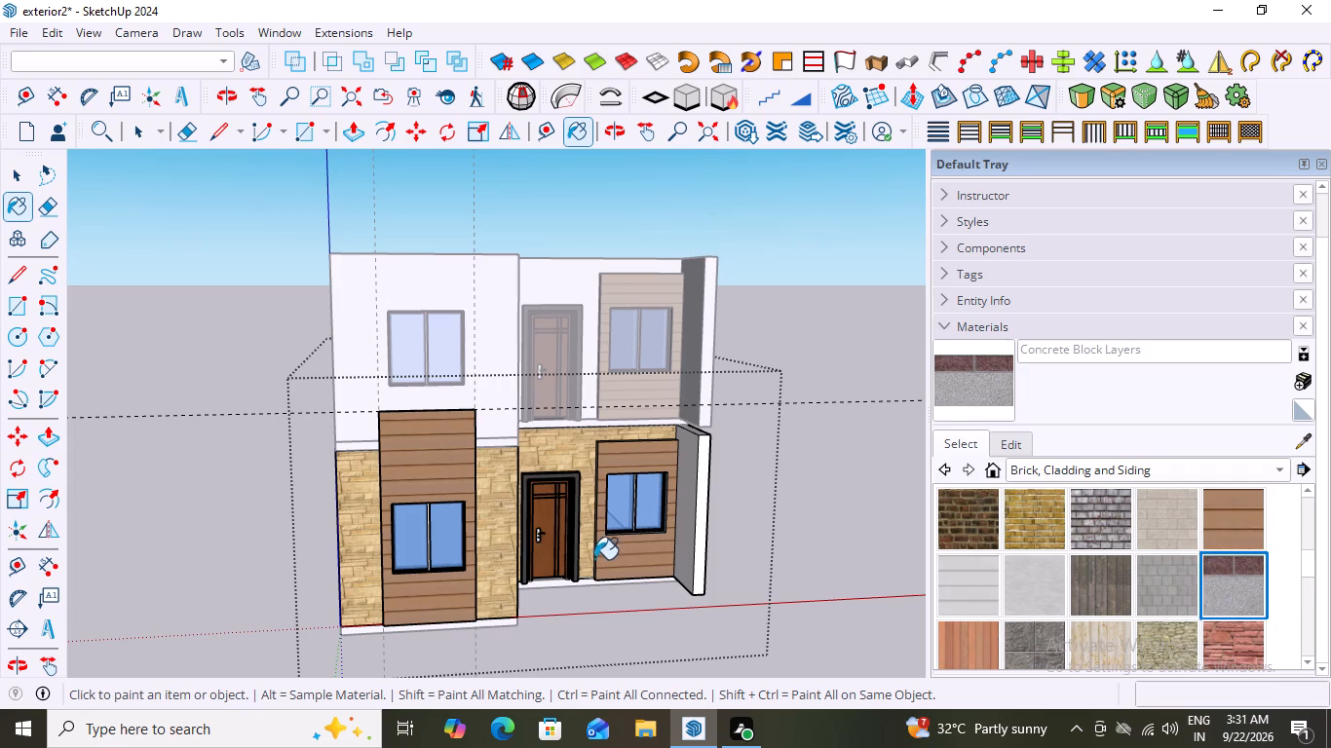
{"action": "left_click", "coordinate": [495, 542]}
{"action": "left_click", "coordinate": [346, 562]}
{"action": "middle_click_drag", "start_coordinate": [566, 648], "coordinate": [435, 657]}
{"action": "left_click", "coordinate": [436, 552]}
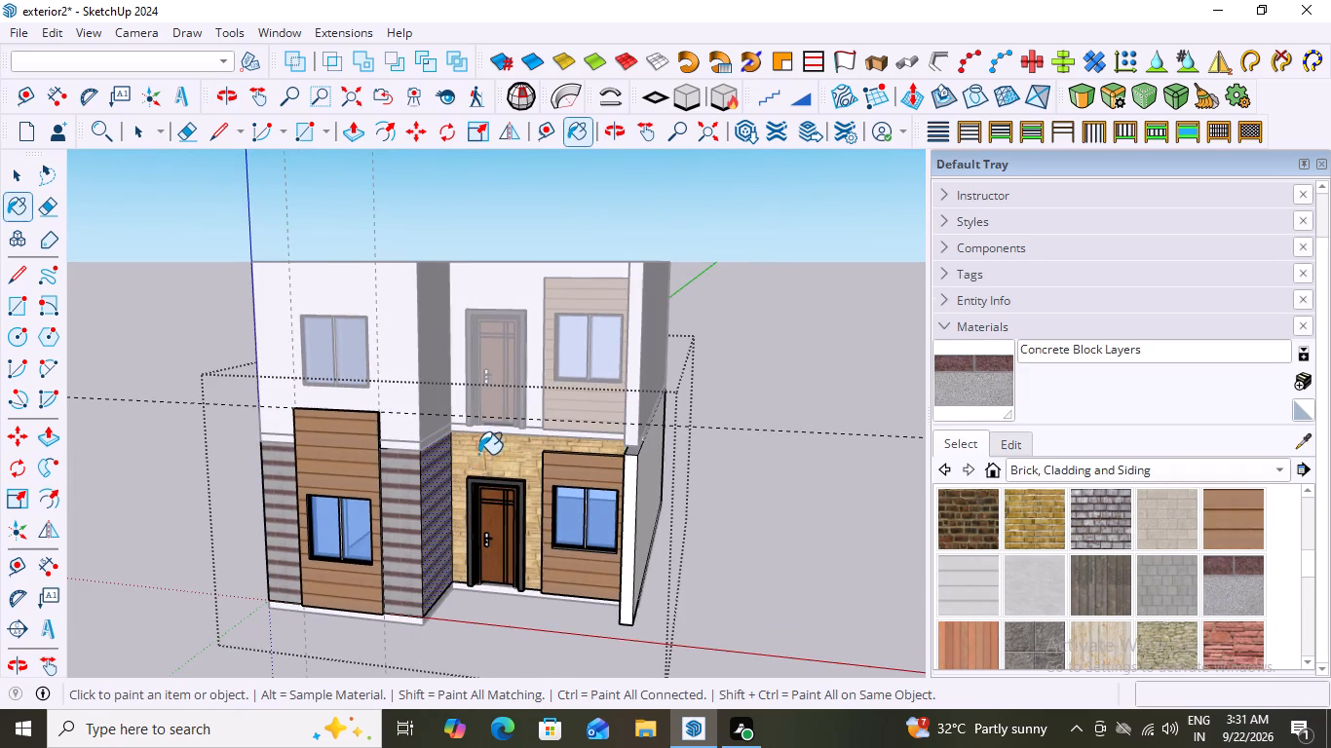
{"action": "left_click", "coordinate": [478, 454]}
Paint both long outer side walls and the rear wall of the ground floor with Concrete Block Layers.
{"action": "scroll", "coordinate": [528, 634], "scroll_direction": "up", "scroll_amount": 10}
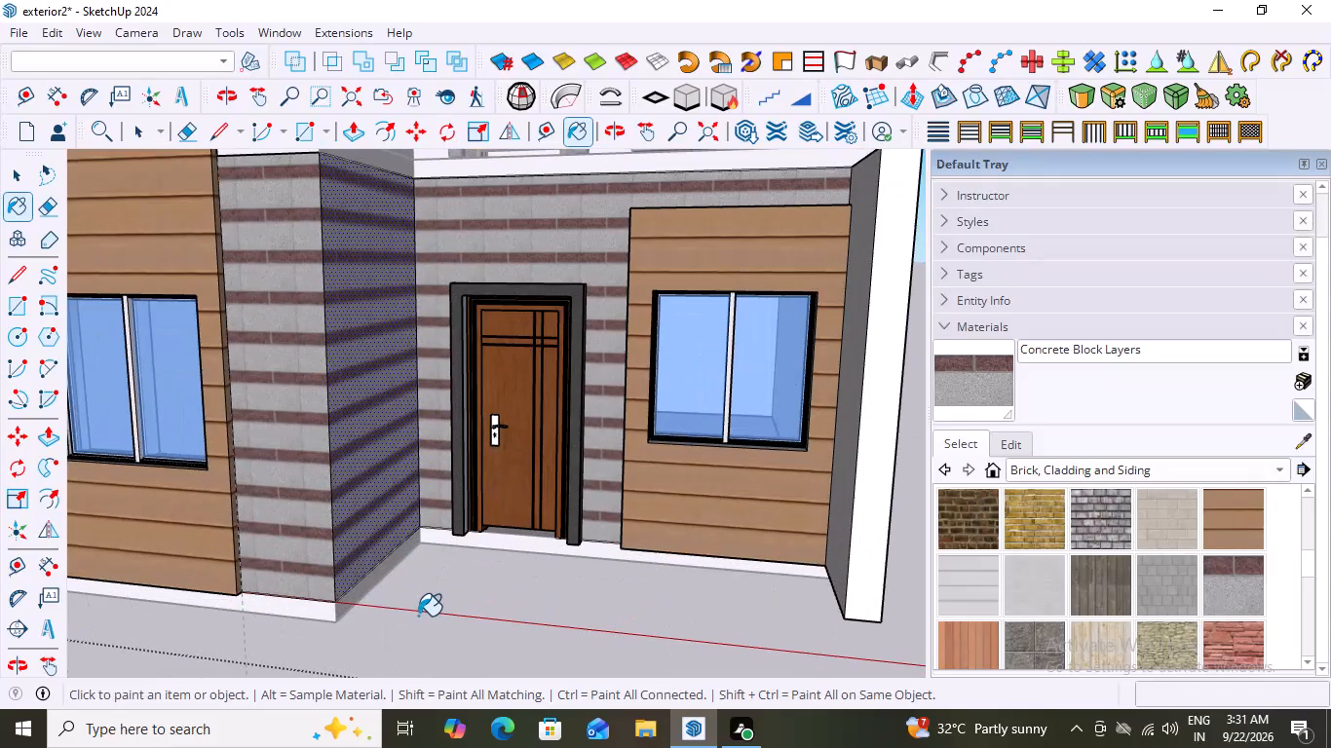
{"action": "scroll", "coordinate": [418, 616], "scroll_direction": "down", "scroll_amount": 6}
{"action": "middle_click_drag", "start_coordinate": [463, 627], "coordinate": [827, 647]}
{"action": "left_click", "coordinate": [472, 540]}
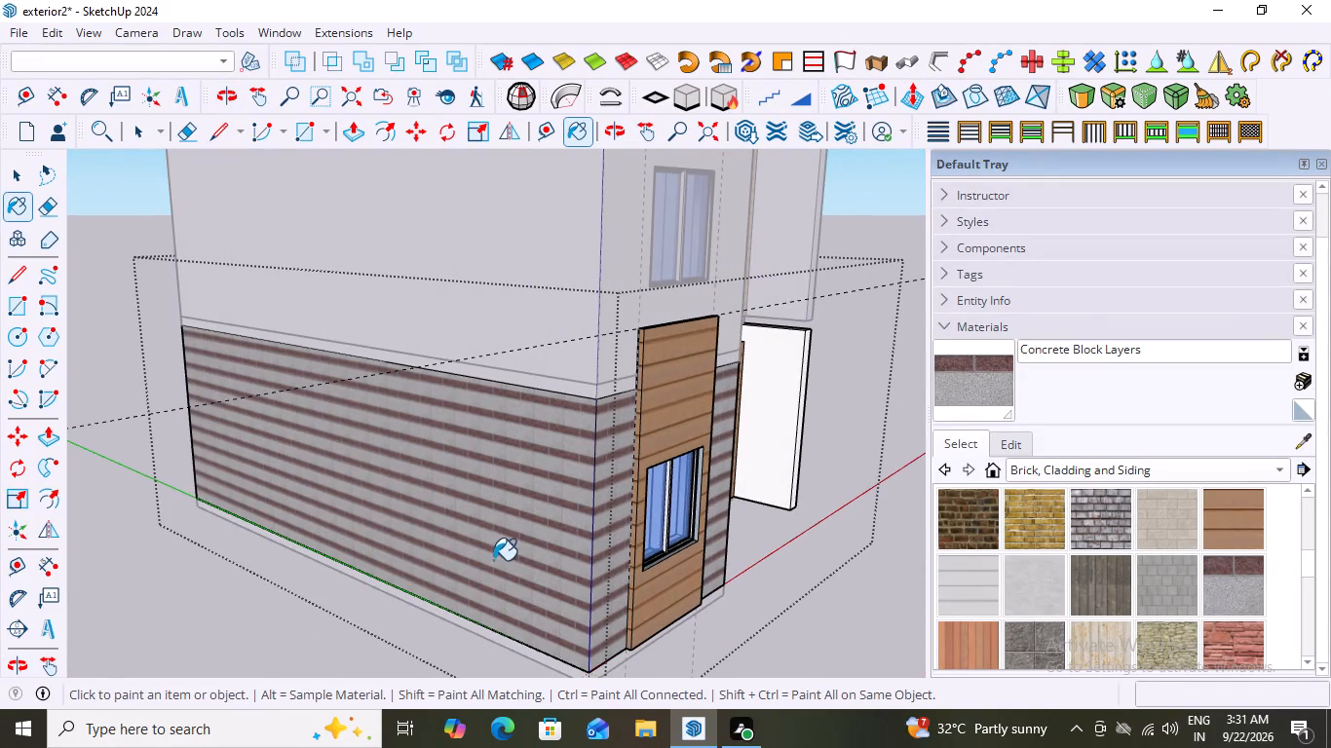
{"action": "scroll", "coordinate": [246, 565], "scroll_direction": "down", "scroll_amount": 7}
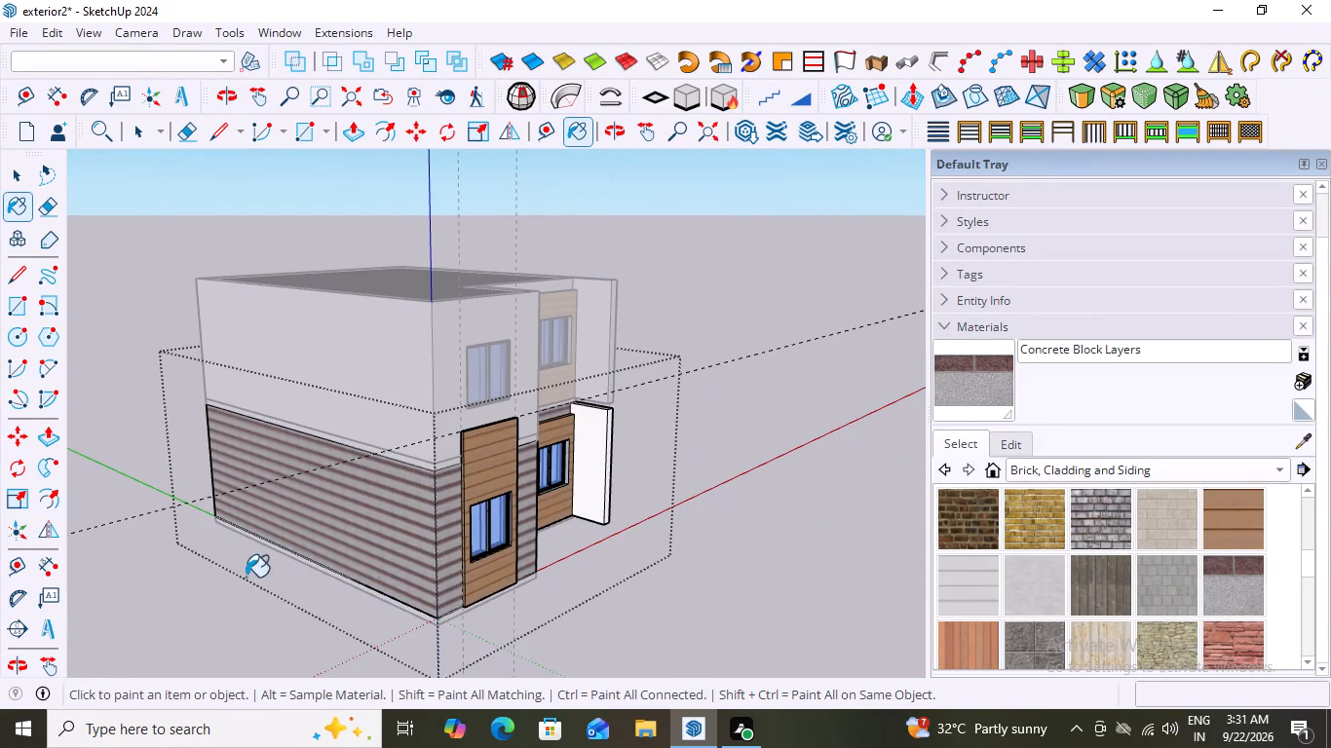
{"action": "middle_click_drag", "start_coordinate": [232, 577], "coordinate": [205, 576]}
{"action": "middle_click_drag", "start_coordinate": [728, 465], "coordinate": [141, 566]}
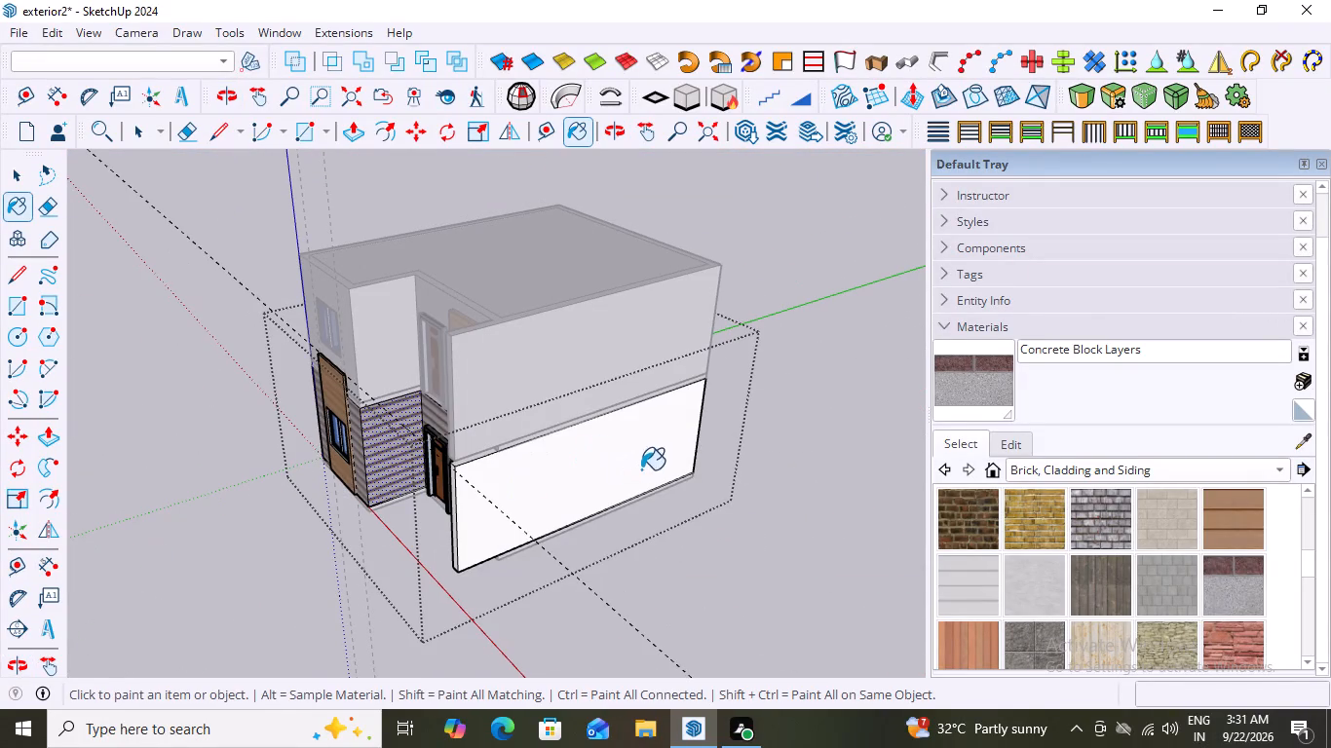
{"action": "left_click", "coordinate": [643, 468]}
{"action": "middle_click_drag", "start_coordinate": [550, 575], "coordinate": [466, 569]}
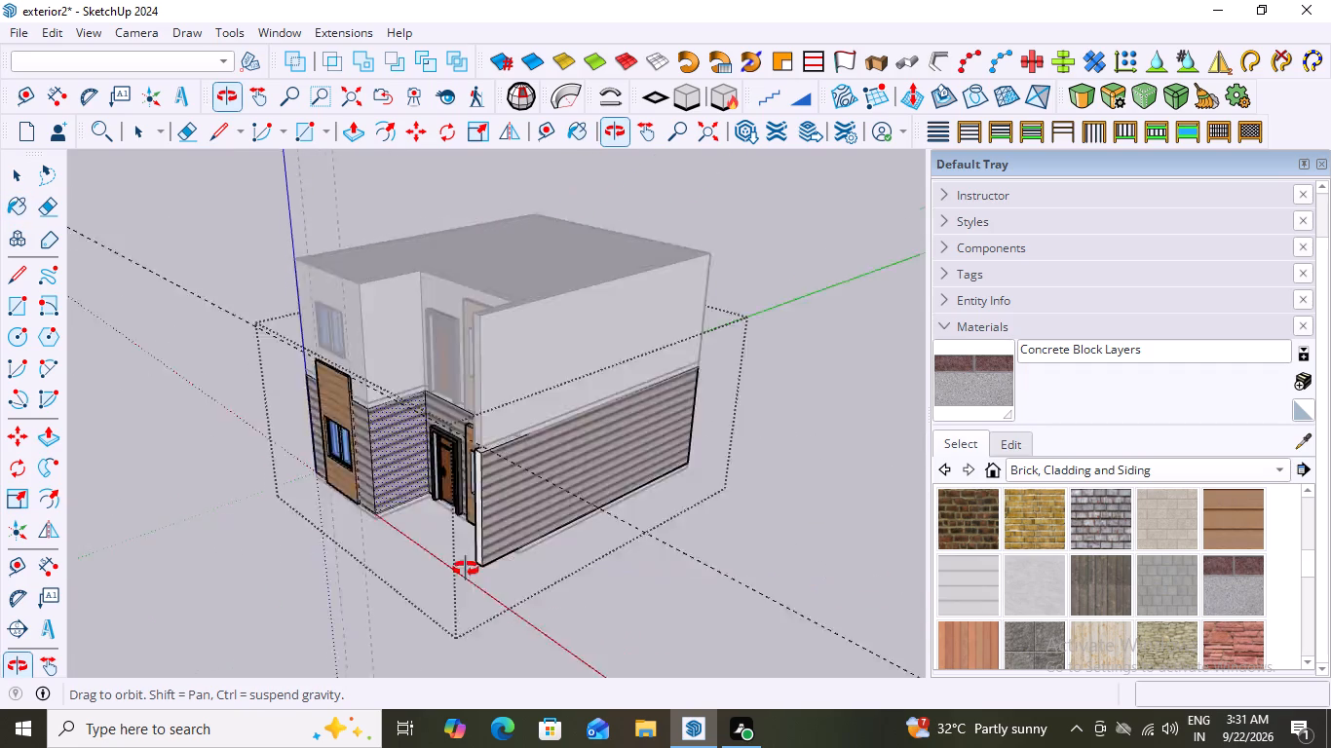
{"action": "middle_click_drag", "start_coordinate": [466, 569], "coordinate": [140, 578]}
{"action": "middle_click_drag", "start_coordinate": [769, 526], "coordinate": [596, 547]}
{"action": "left_click", "coordinate": [600, 536]}
{"action": "middle_click_drag", "start_coordinate": [553, 606], "coordinate": [604, 620]}
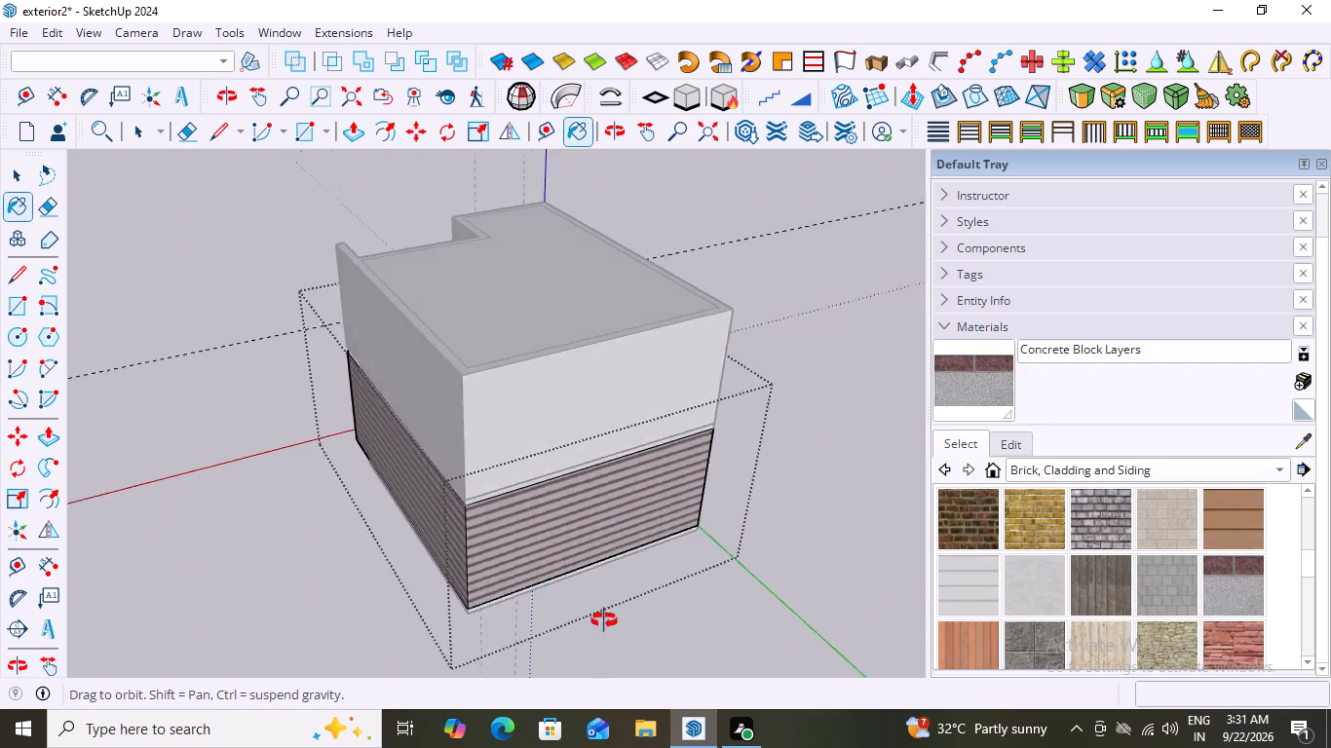
{"action": "middle_click_drag", "start_coordinate": [604, 620], "coordinate": [942, 607]}
{"action": "middle_click_drag", "start_coordinate": [543, 611], "coordinate": [982, 538]}
{"action": "middle_click_drag", "start_coordinate": [398, 601], "coordinate": [587, 543]}
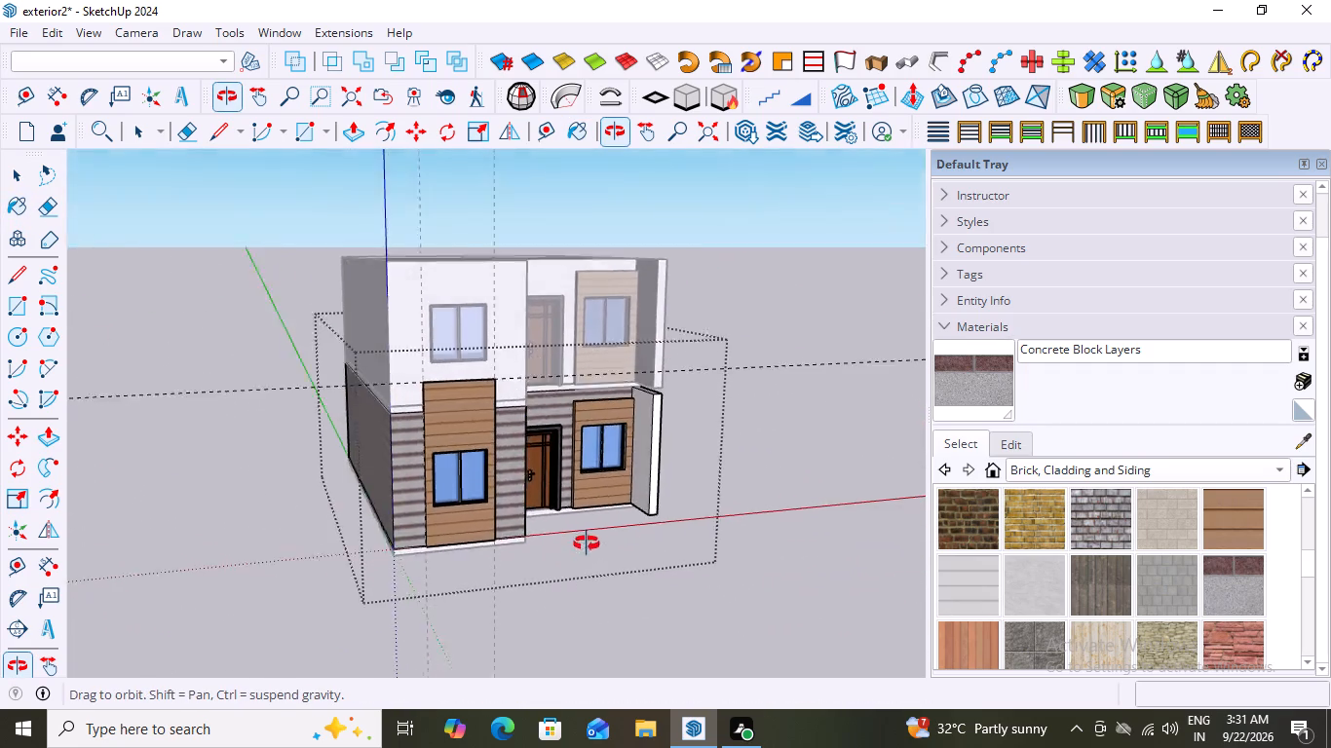
{"action": "middle_click_drag", "start_coordinate": [587, 543], "coordinate": [513, 595]}
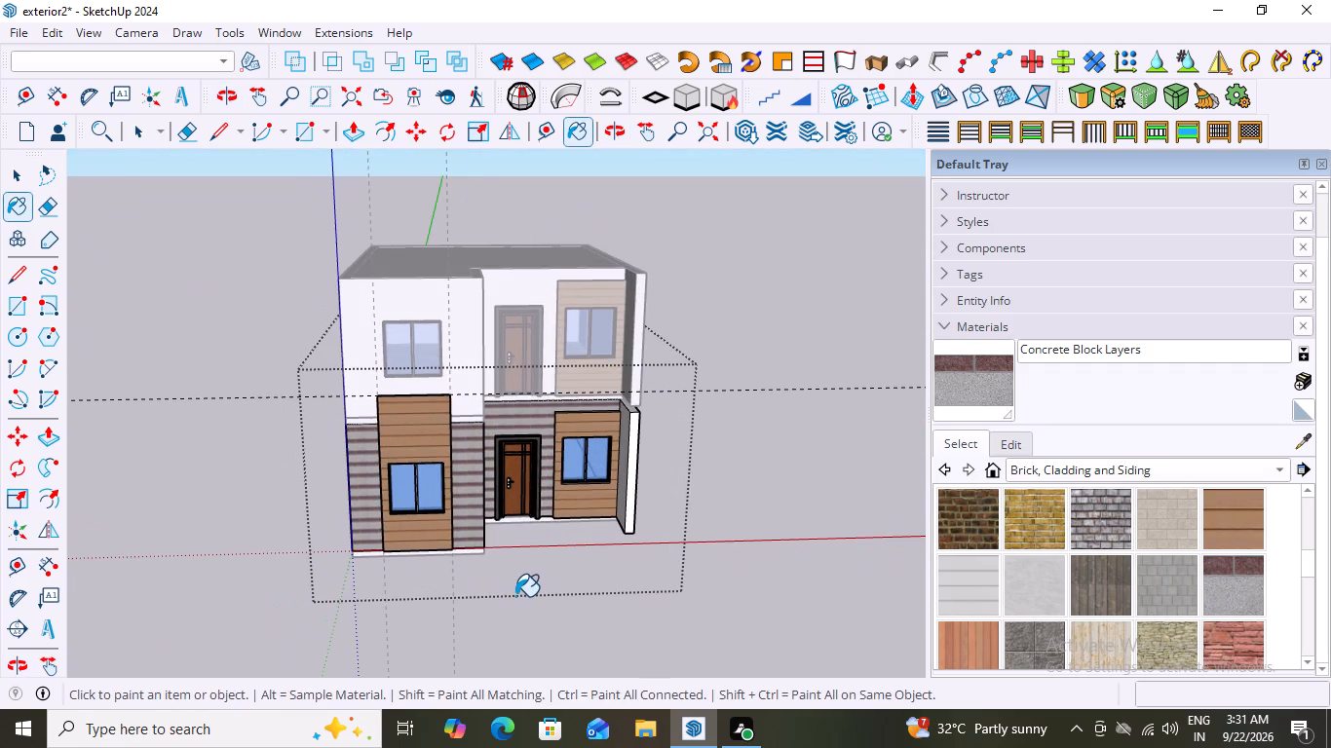
Close the ground floor group and examine the front facade's block cladding against the white upper storey.
{"action": "key", "text": "space"}
{"action": "left_click", "coordinate": [719, 557]}
{"action": "middle_click_drag", "start_coordinate": [600, 520], "coordinate": [577, 427]}
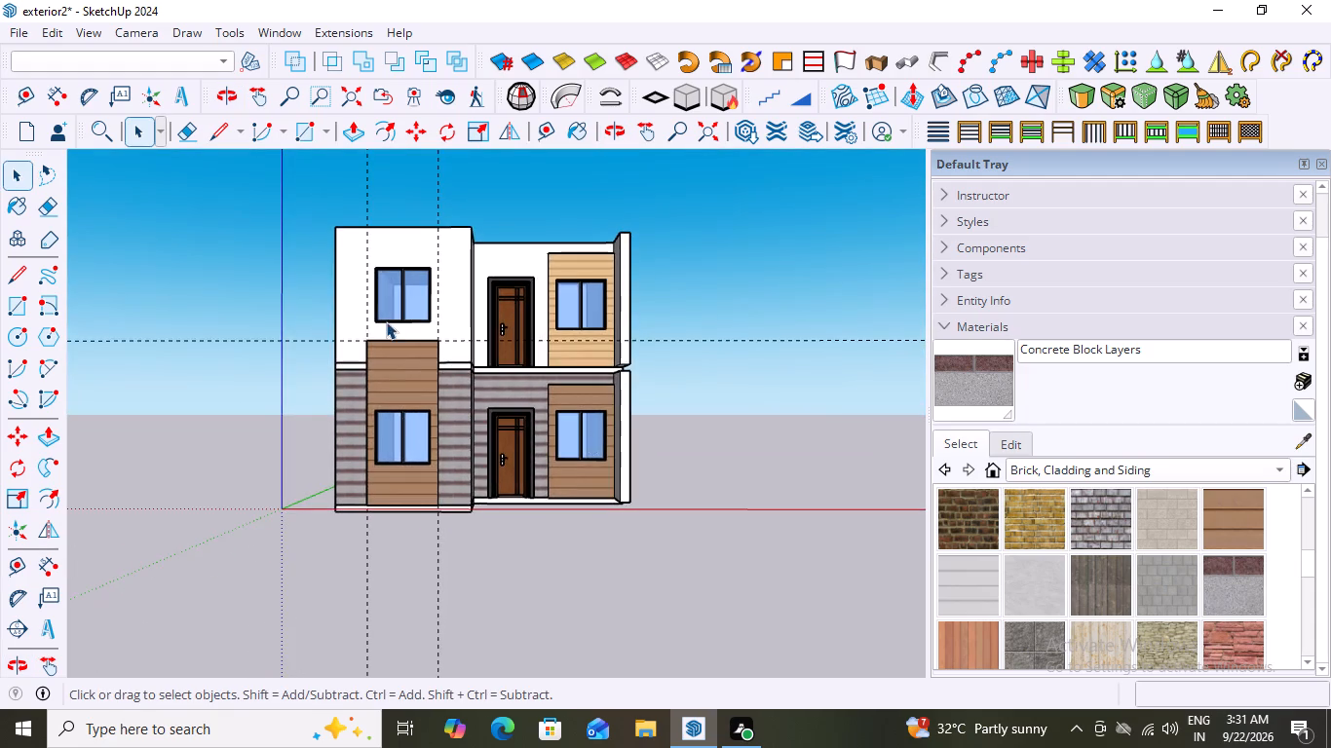
{"action": "scroll", "coordinate": [368, 327], "scroll_direction": "up", "scroll_amount": 7}
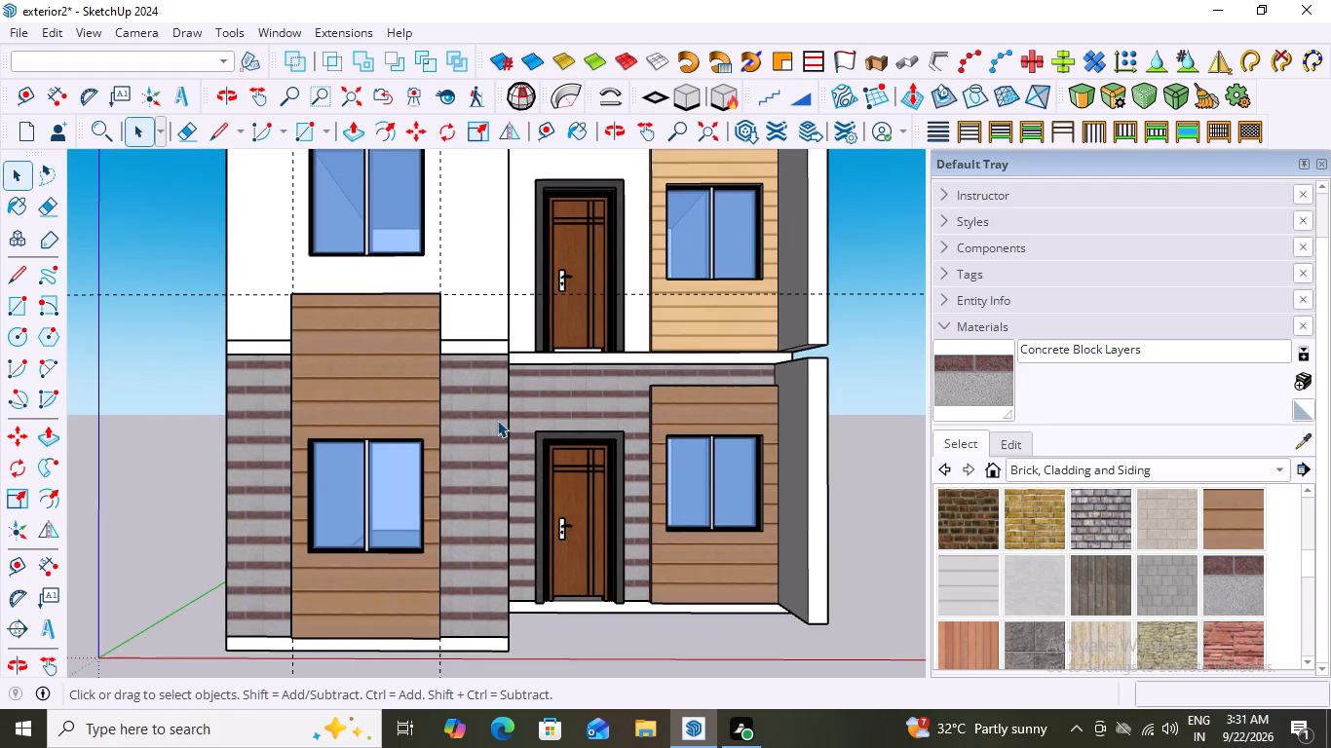
{"action": "scroll", "coordinate": [497, 420], "scroll_direction": "down", "scroll_amount": 8}
{"action": "middle_click_drag", "start_coordinate": [537, 497], "coordinate": [528, 543]}
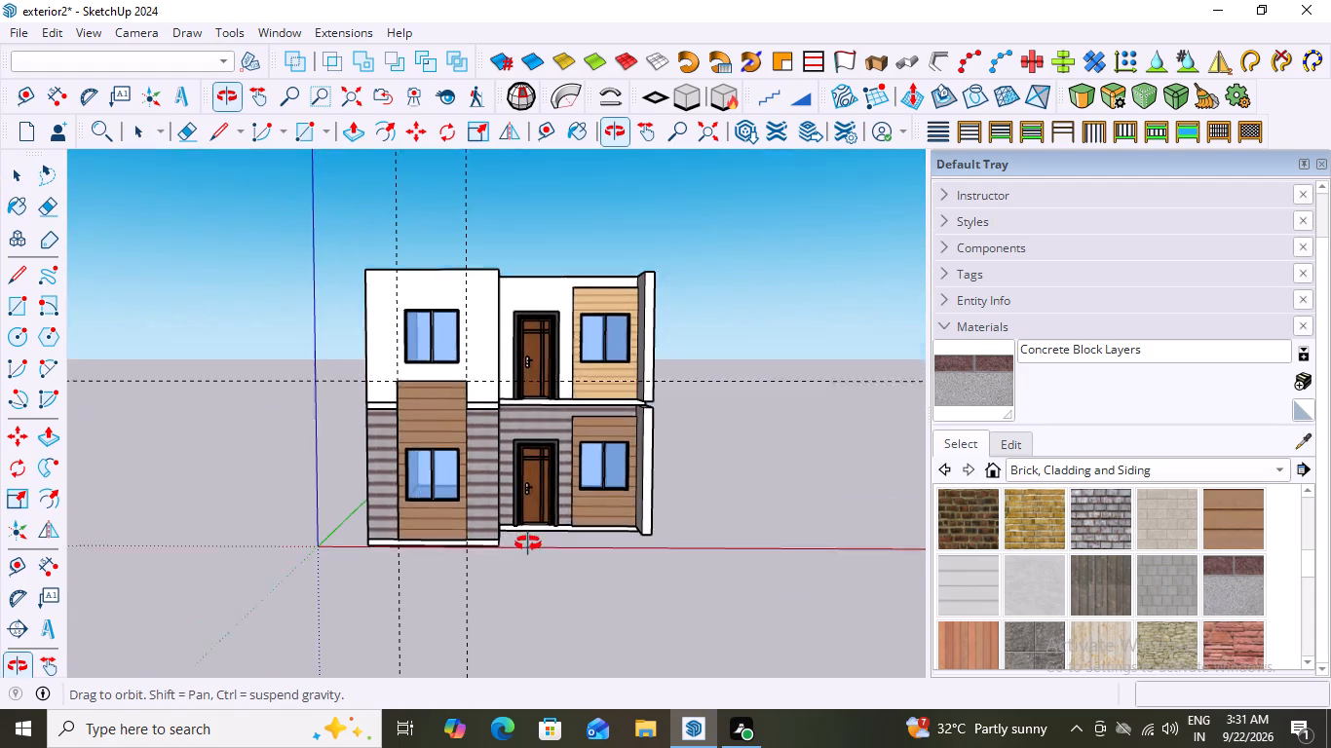
{"action": "middle_click_drag", "start_coordinate": [528, 543], "coordinate": [529, 546]}
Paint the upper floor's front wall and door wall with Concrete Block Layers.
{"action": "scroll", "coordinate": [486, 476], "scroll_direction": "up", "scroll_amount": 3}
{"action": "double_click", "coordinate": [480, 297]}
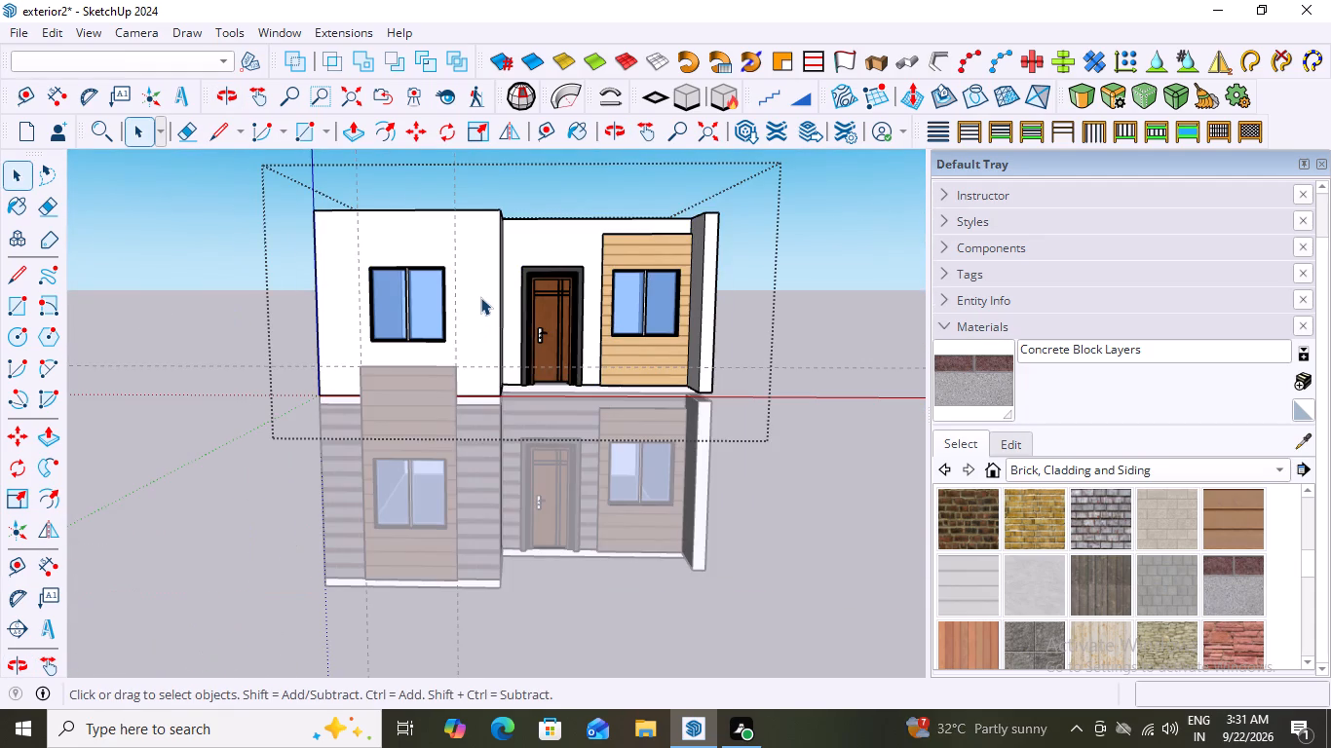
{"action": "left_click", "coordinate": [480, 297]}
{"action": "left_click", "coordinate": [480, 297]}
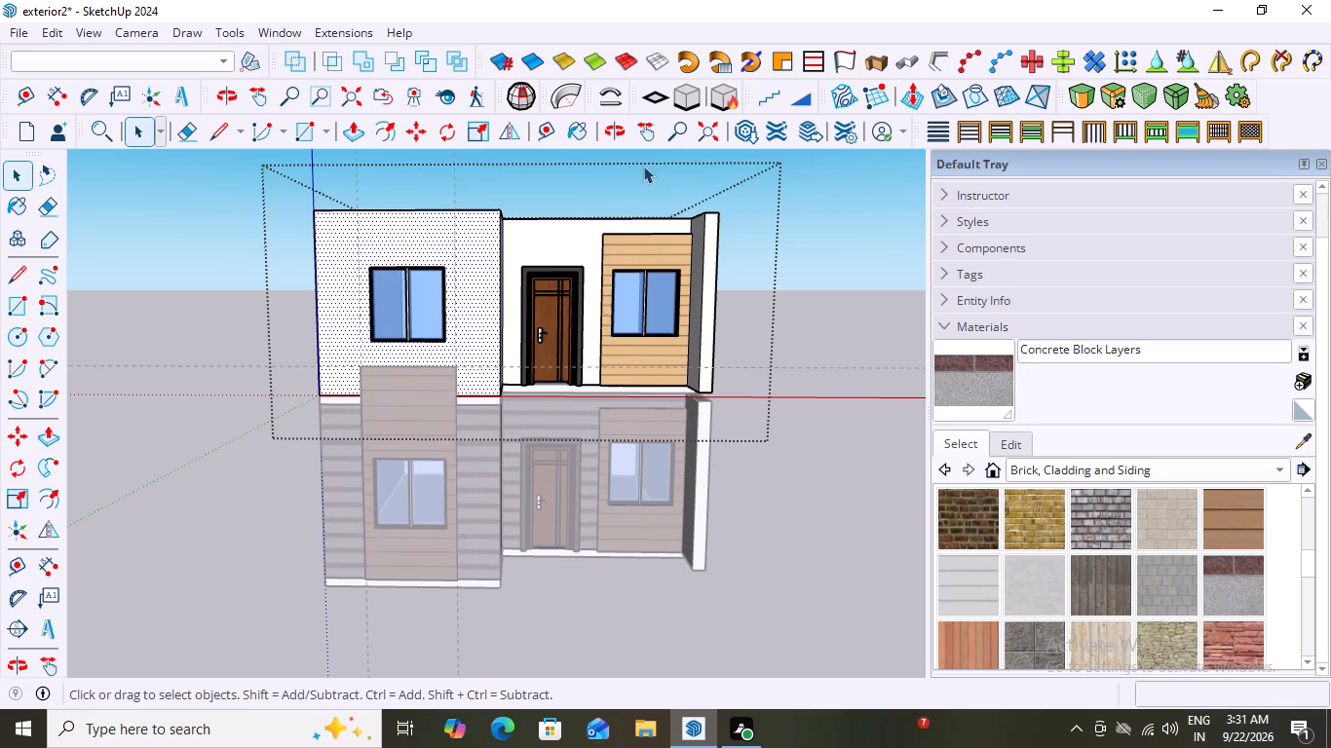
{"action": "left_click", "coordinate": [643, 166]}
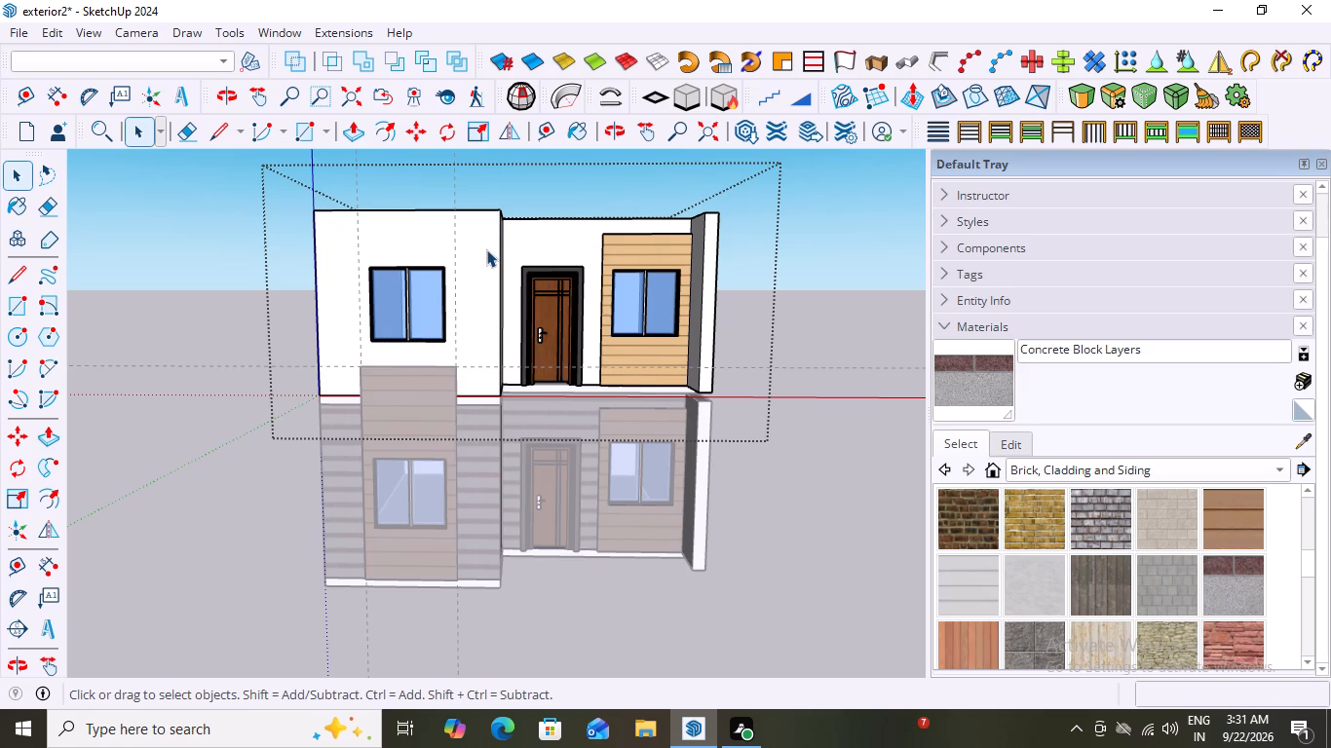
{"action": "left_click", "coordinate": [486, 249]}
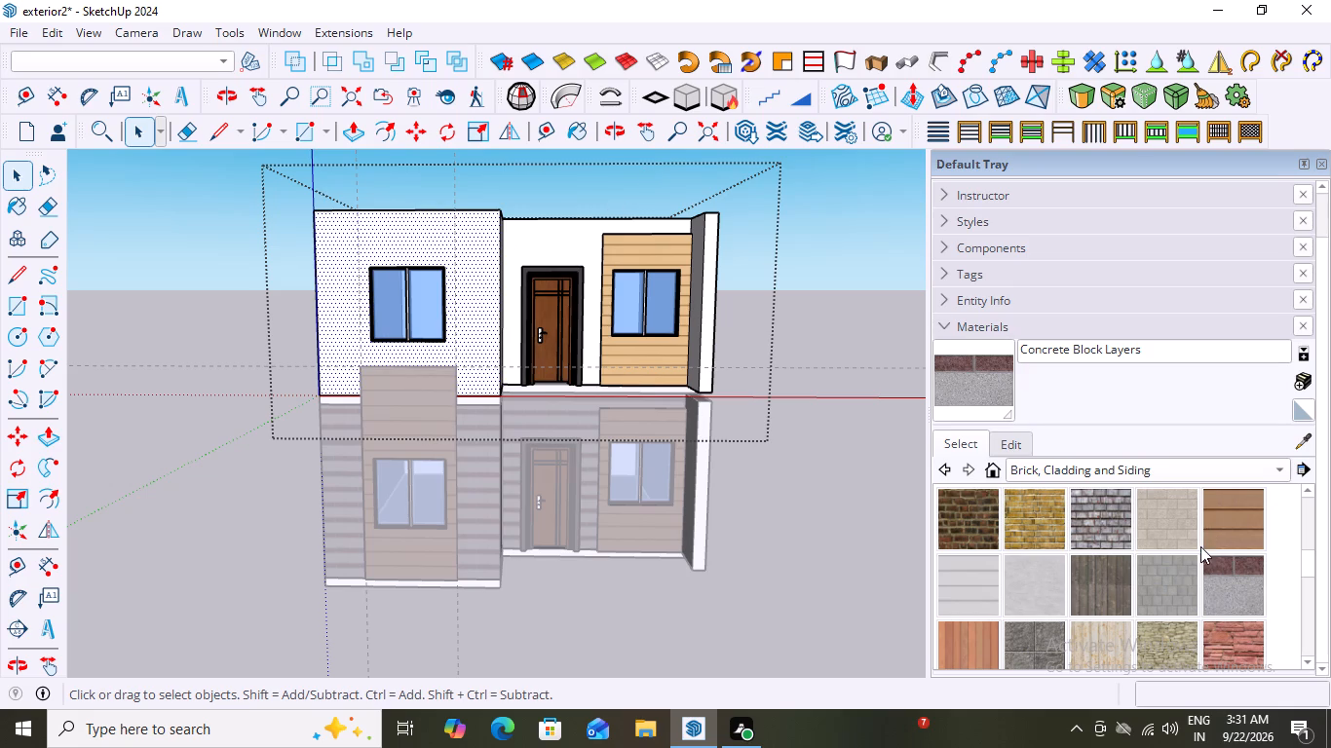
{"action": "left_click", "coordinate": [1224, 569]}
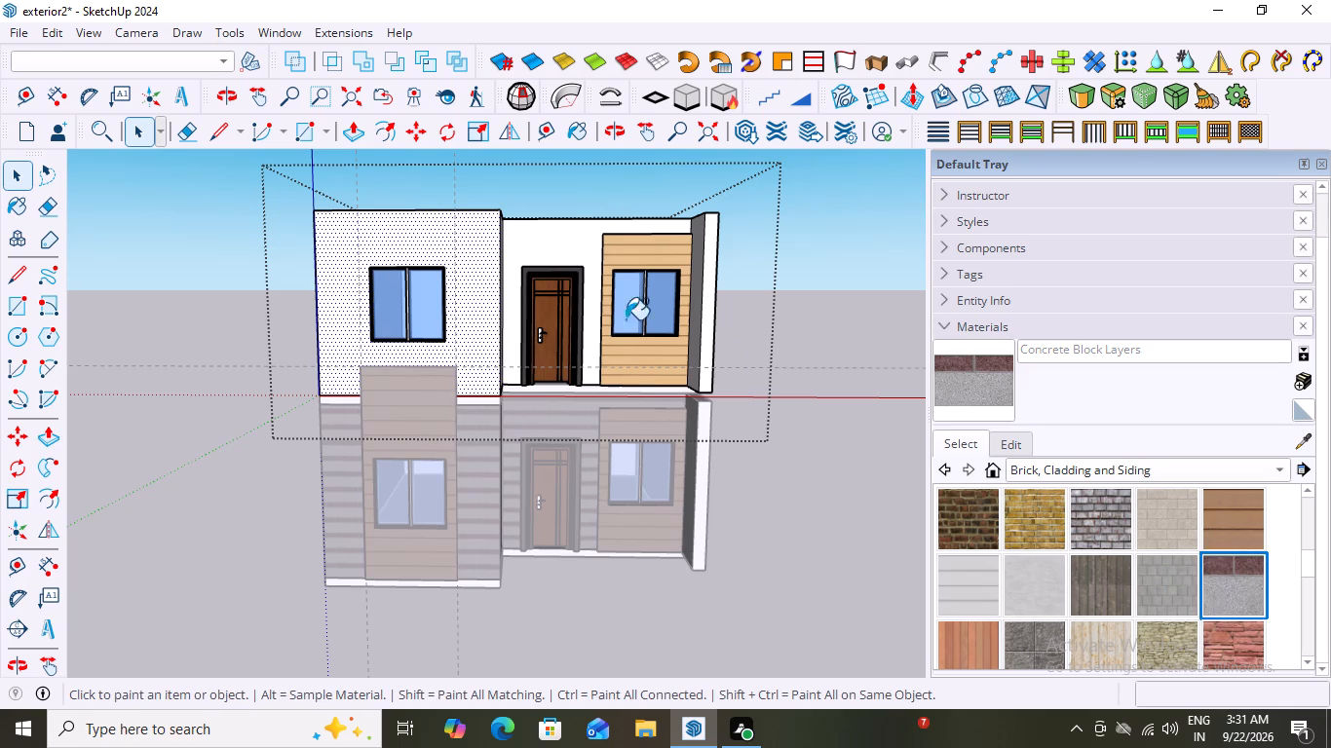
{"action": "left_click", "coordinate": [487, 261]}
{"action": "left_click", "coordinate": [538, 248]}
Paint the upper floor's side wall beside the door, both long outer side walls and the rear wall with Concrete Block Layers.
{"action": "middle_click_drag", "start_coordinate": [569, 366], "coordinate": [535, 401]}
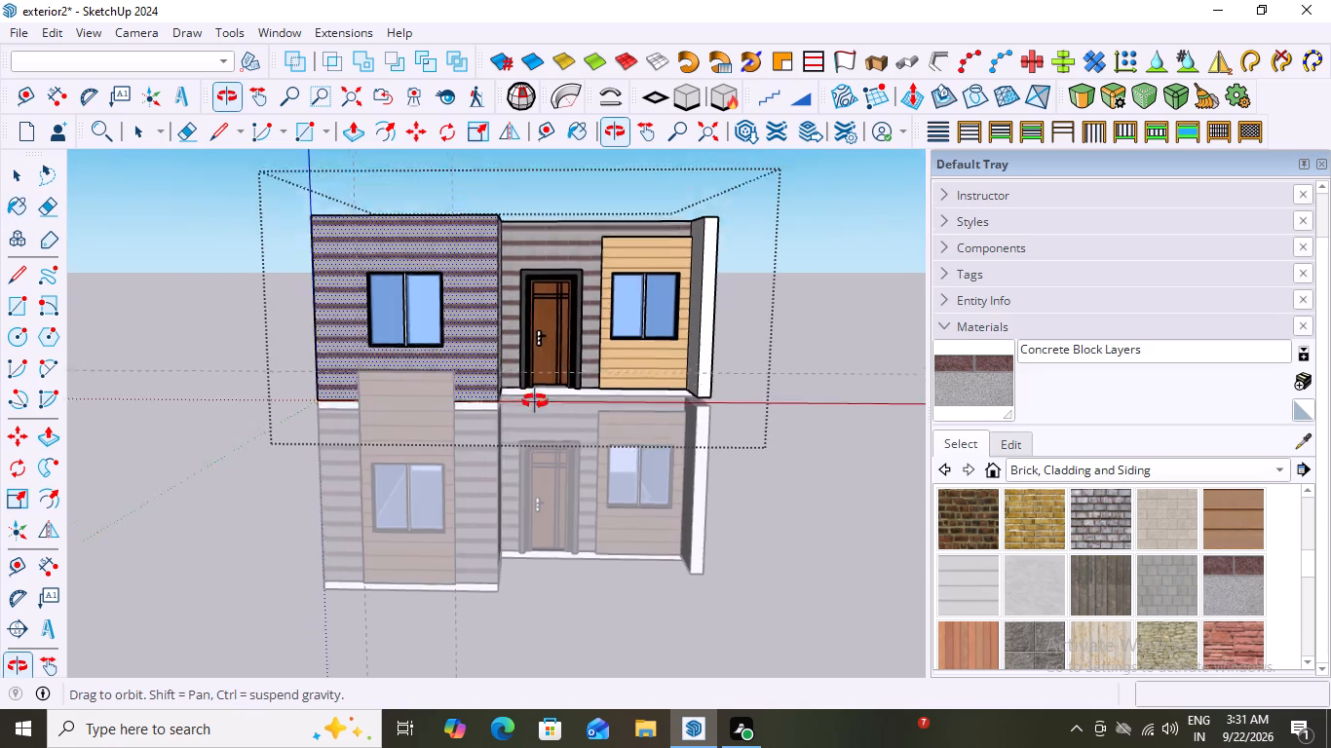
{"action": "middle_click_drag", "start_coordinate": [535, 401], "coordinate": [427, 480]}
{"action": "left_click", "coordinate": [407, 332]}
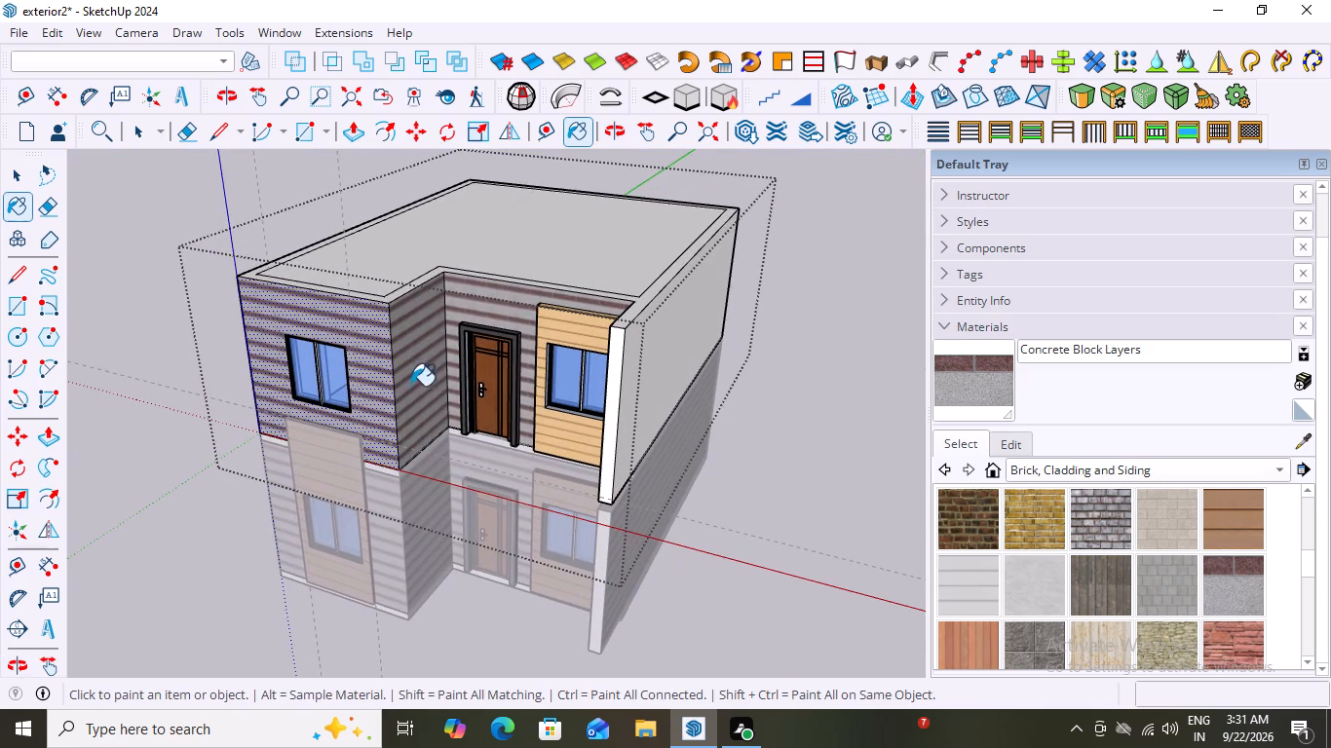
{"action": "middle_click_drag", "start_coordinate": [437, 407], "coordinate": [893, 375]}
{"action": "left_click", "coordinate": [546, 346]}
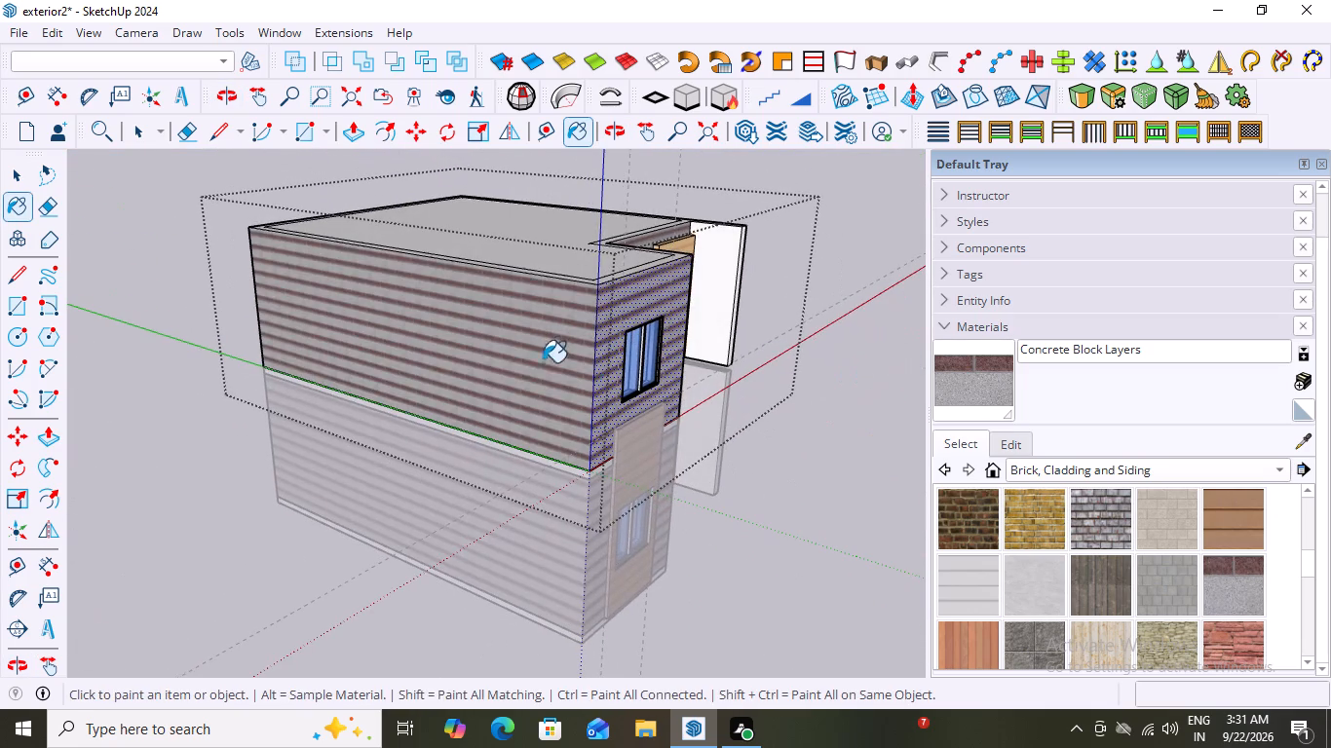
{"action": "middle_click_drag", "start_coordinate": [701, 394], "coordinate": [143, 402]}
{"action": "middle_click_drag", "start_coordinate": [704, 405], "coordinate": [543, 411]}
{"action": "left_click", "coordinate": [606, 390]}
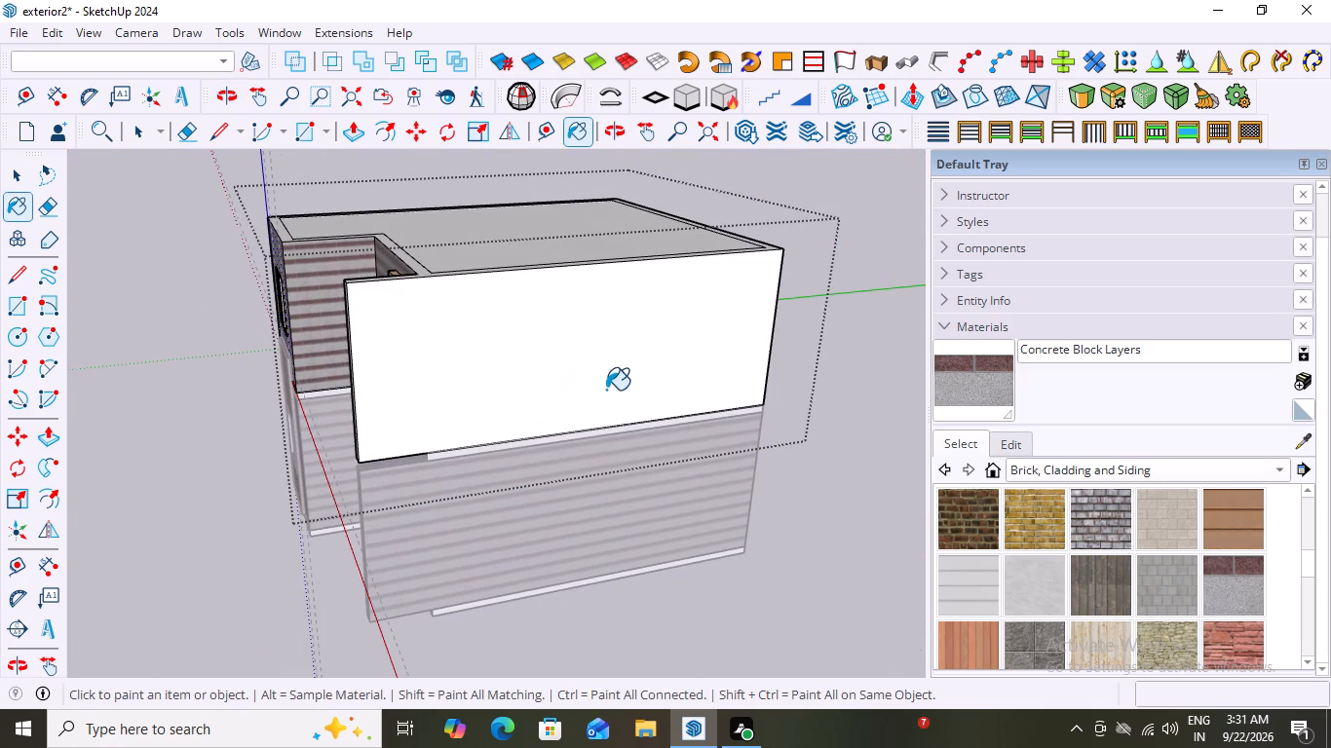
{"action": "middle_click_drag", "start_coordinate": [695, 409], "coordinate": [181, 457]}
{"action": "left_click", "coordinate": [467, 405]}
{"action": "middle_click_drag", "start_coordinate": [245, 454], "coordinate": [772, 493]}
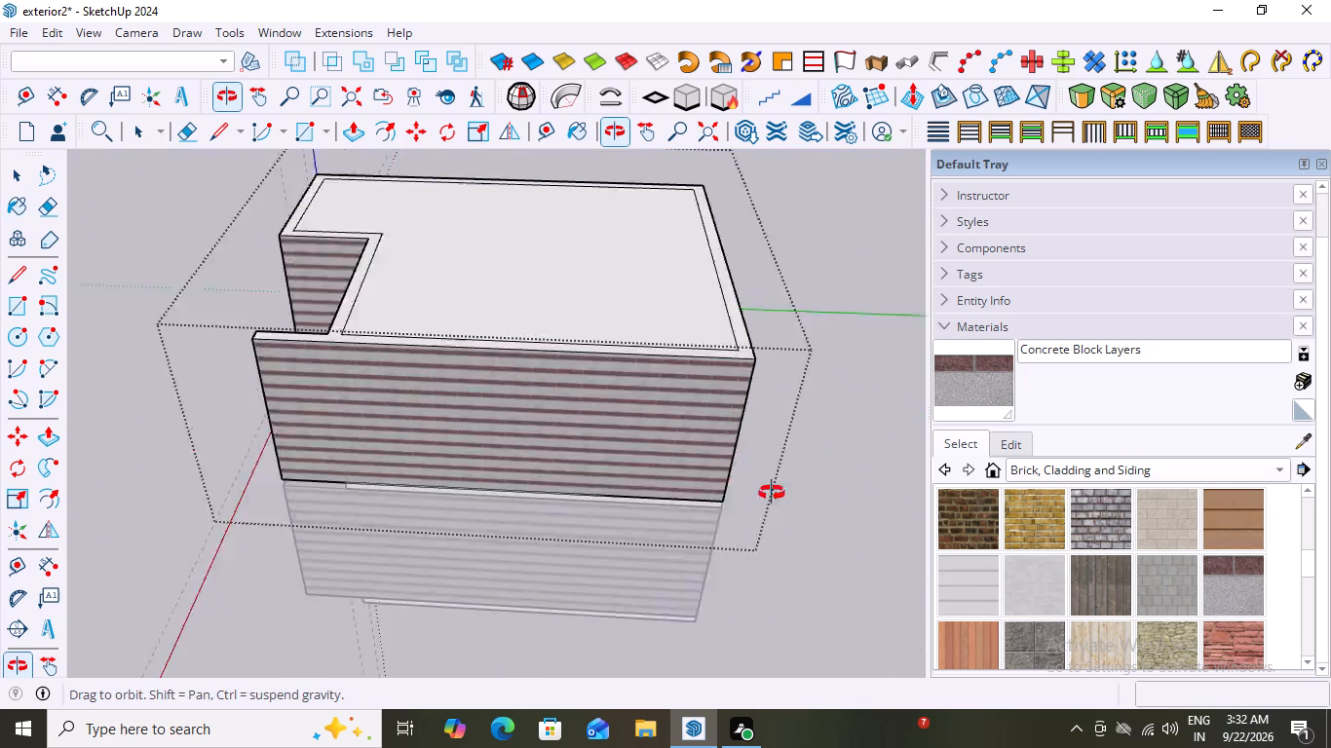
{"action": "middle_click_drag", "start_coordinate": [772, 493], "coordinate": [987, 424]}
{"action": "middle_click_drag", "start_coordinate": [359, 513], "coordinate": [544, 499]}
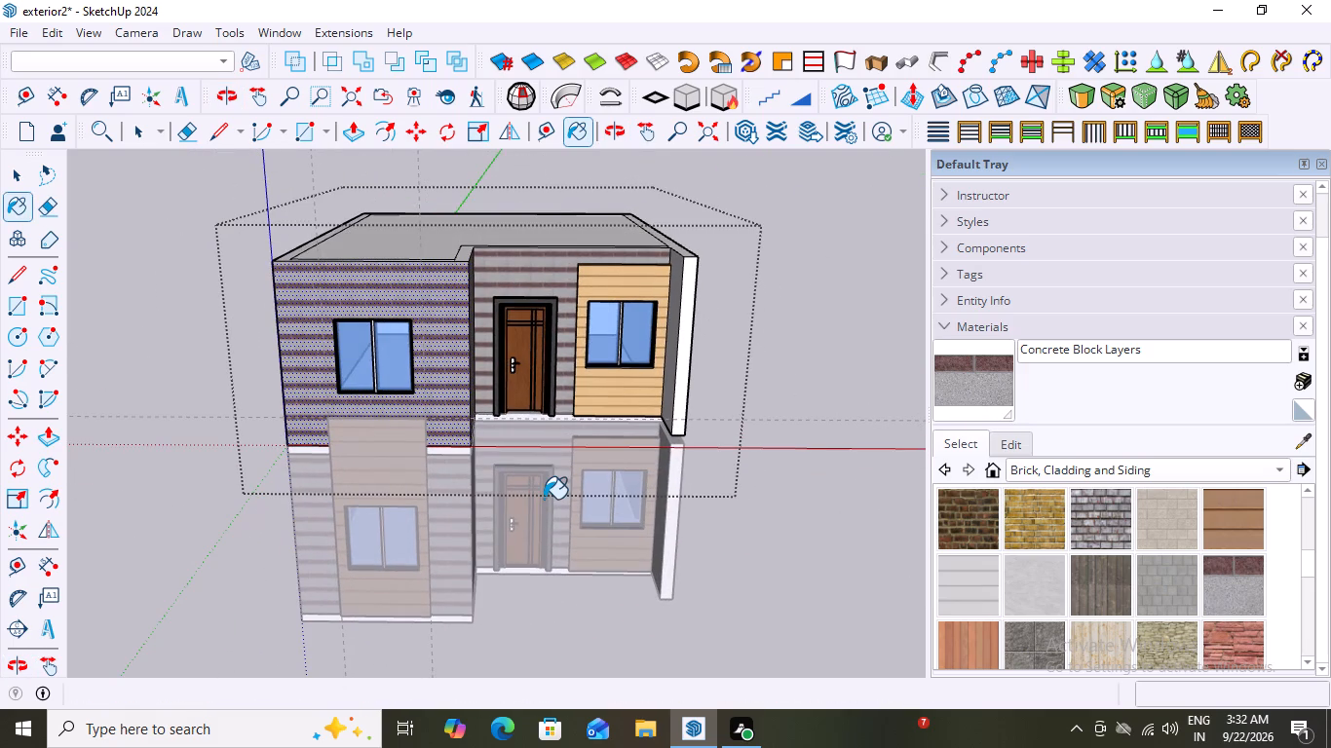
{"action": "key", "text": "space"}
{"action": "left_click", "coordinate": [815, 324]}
Examine how the block cladding looks across both storeys of the front facade.
{"action": "scroll", "coordinate": [625, 480], "scroll_direction": "up", "scroll_amount": 1}
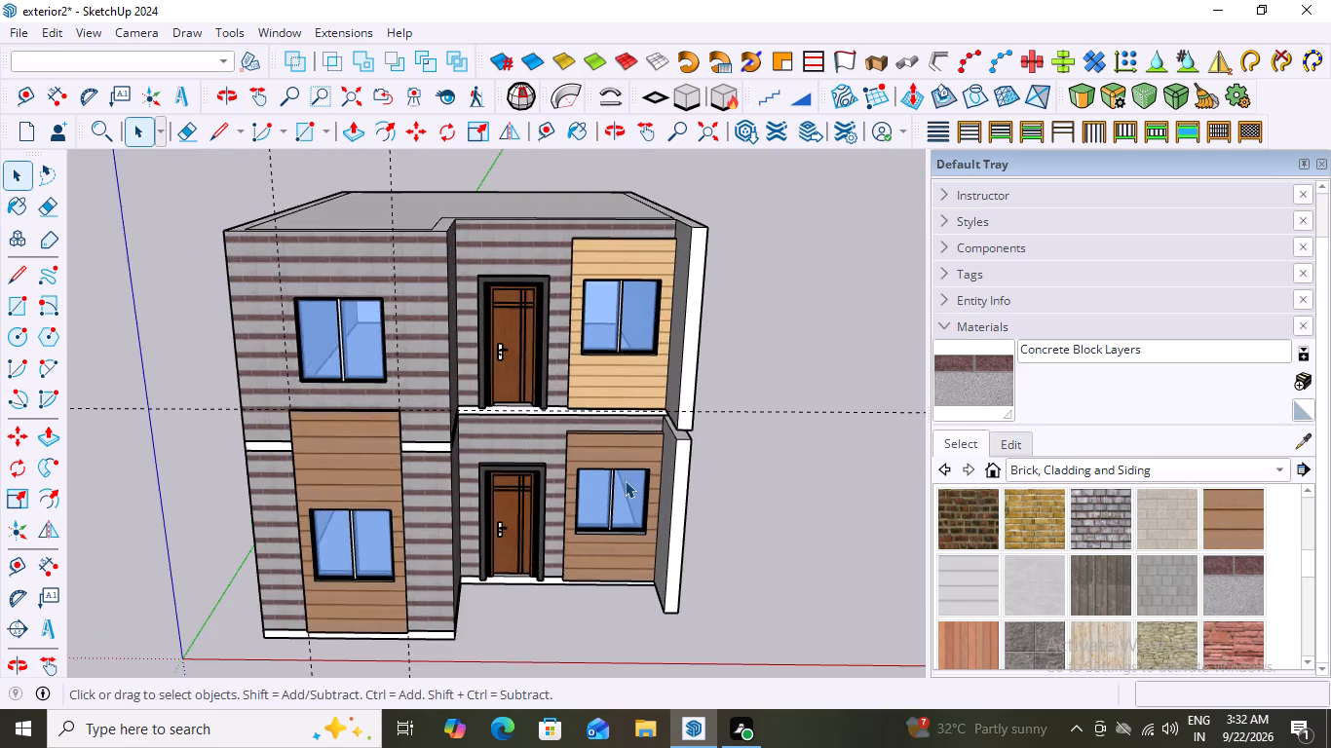
{"action": "scroll", "coordinate": [625, 480], "scroll_direction": "down", "scroll_amount": 4}
{"action": "middle_click_drag", "start_coordinate": [607, 500], "coordinate": [589, 463]}
{"action": "scroll", "coordinate": [524, 471], "scroll_direction": "up", "scroll_amount": 1}
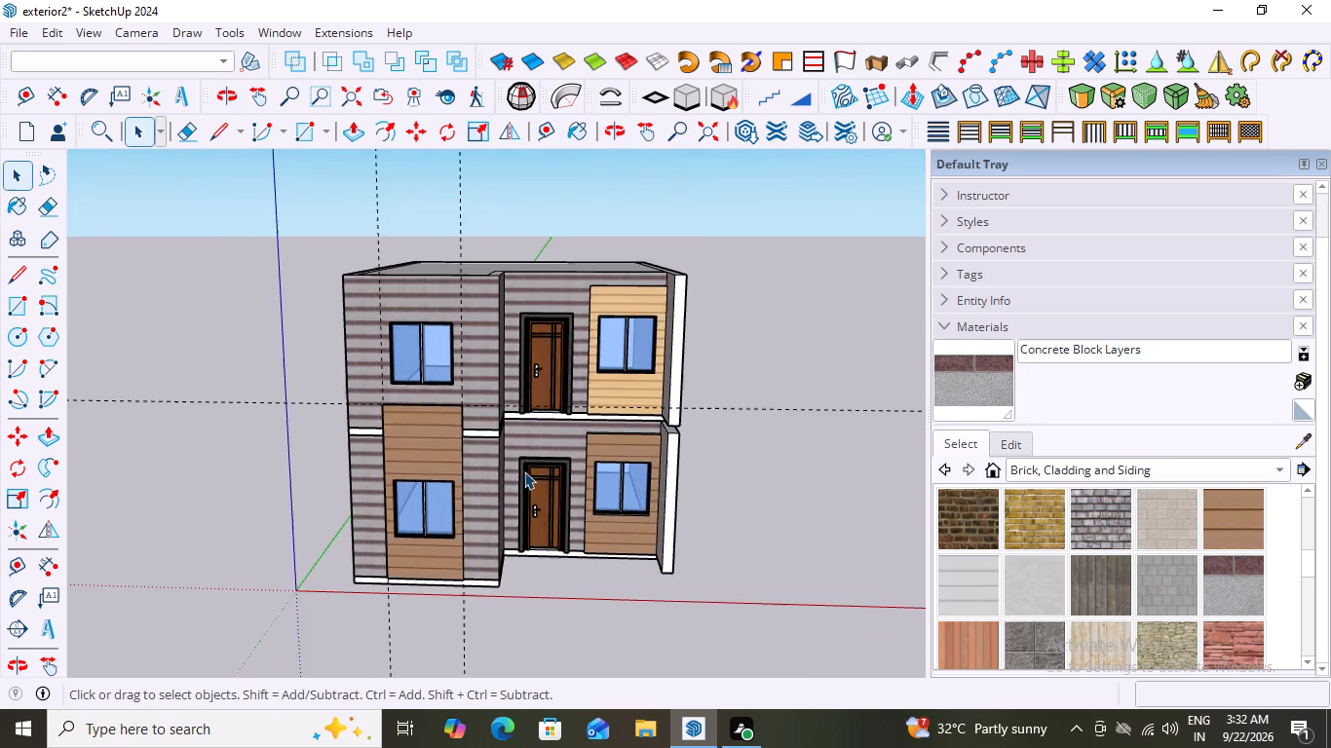
{"action": "scroll", "coordinate": [507, 495], "scroll_direction": "up", "scroll_amount": 5}
{"action": "scroll", "coordinate": [473, 477], "scroll_direction": "down", "scroll_amount": 6}
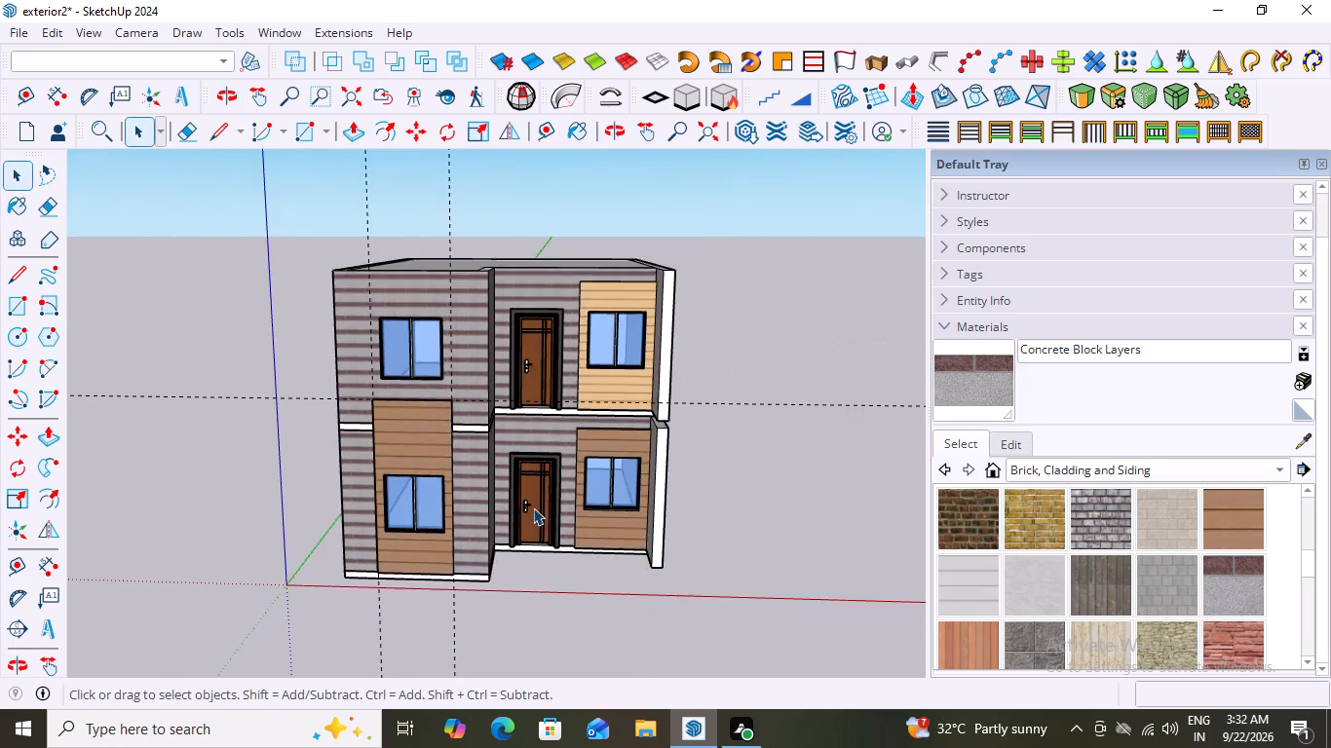
{"action": "scroll", "coordinate": [533, 507], "scroll_direction": "down", "scroll_amount": 2}
{"action": "middle_click", "coordinate": [552, 580]}
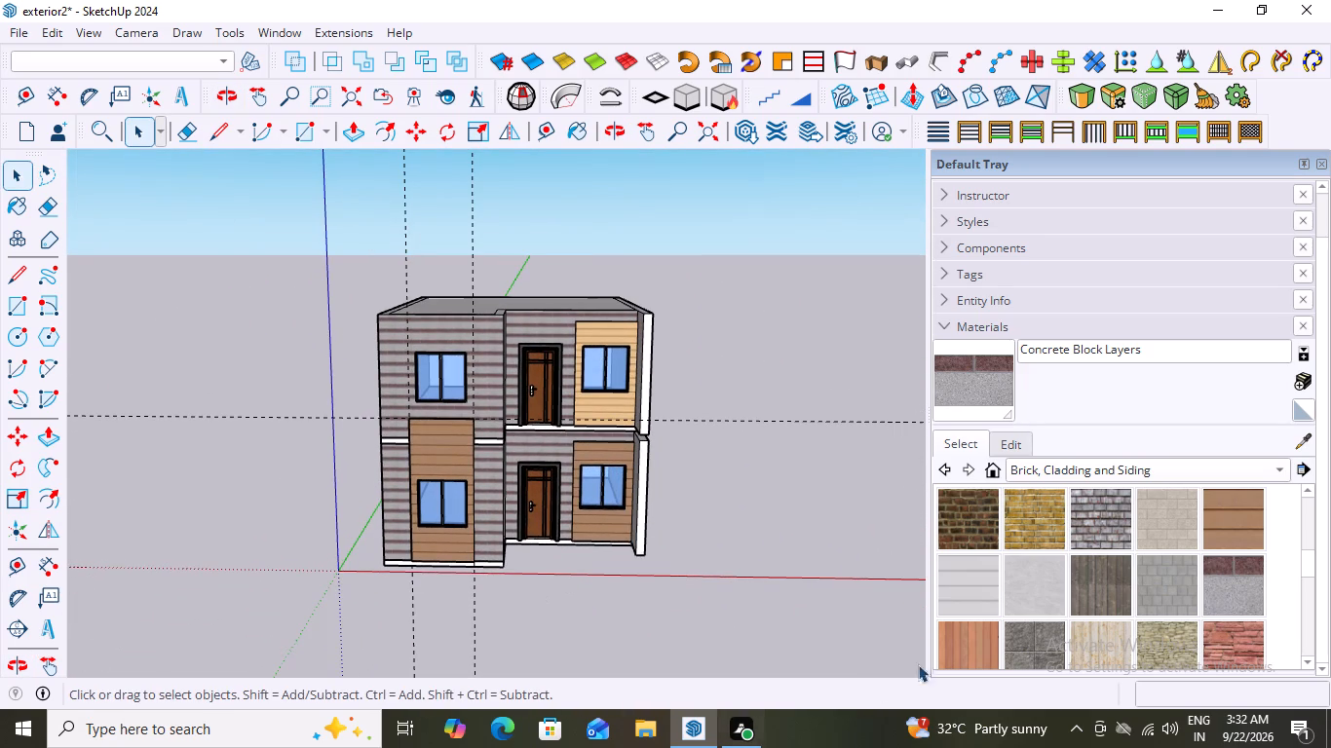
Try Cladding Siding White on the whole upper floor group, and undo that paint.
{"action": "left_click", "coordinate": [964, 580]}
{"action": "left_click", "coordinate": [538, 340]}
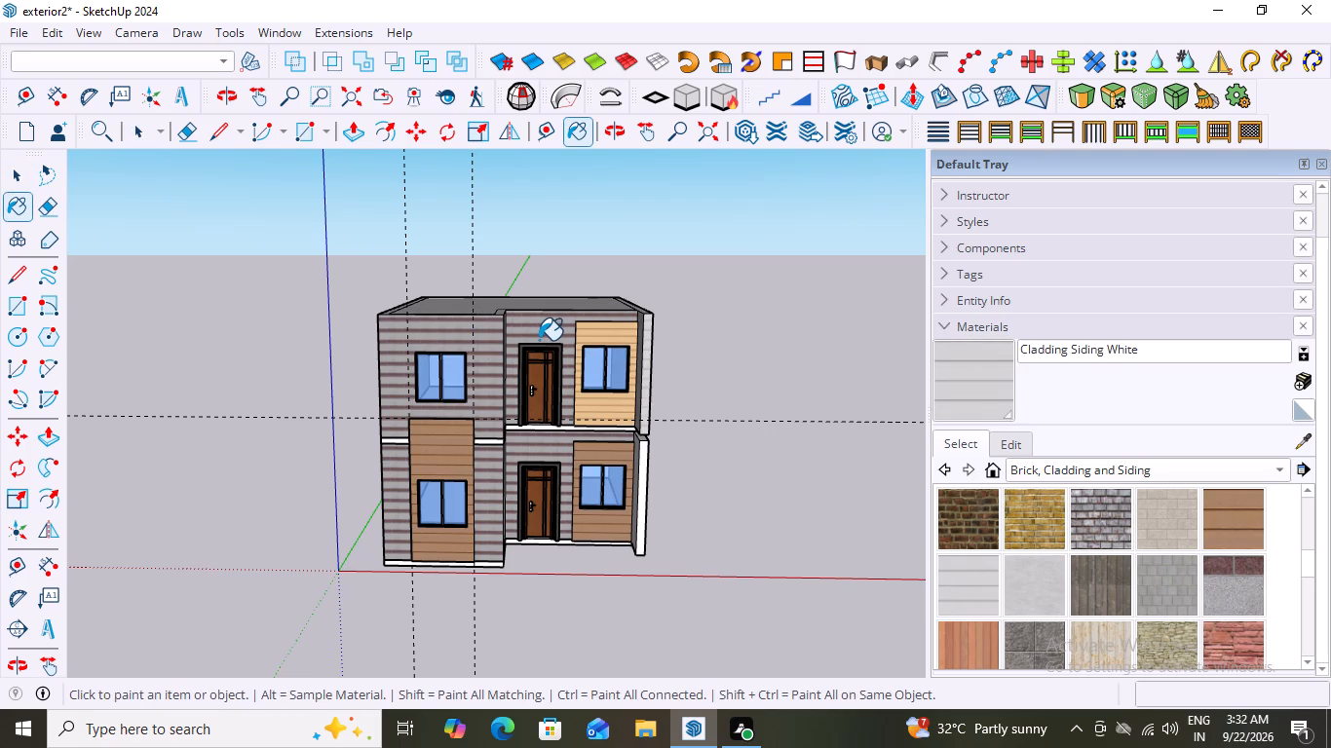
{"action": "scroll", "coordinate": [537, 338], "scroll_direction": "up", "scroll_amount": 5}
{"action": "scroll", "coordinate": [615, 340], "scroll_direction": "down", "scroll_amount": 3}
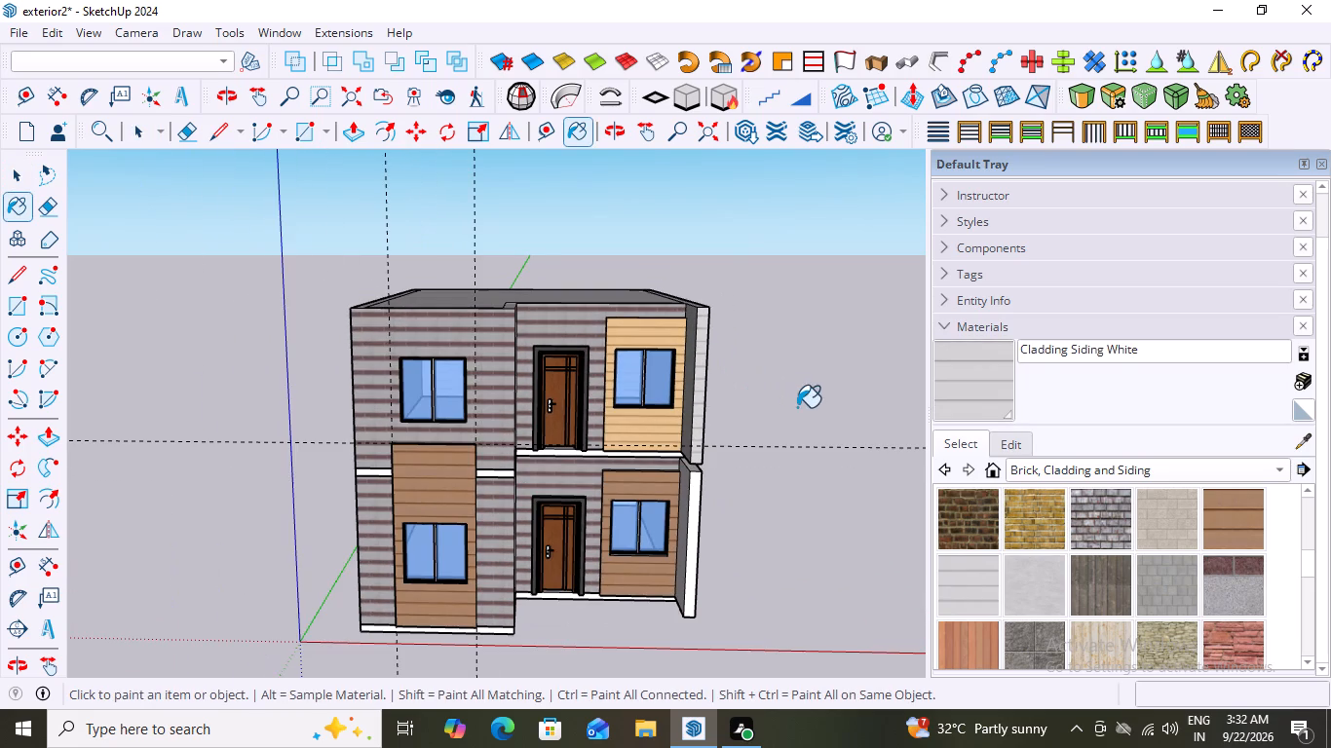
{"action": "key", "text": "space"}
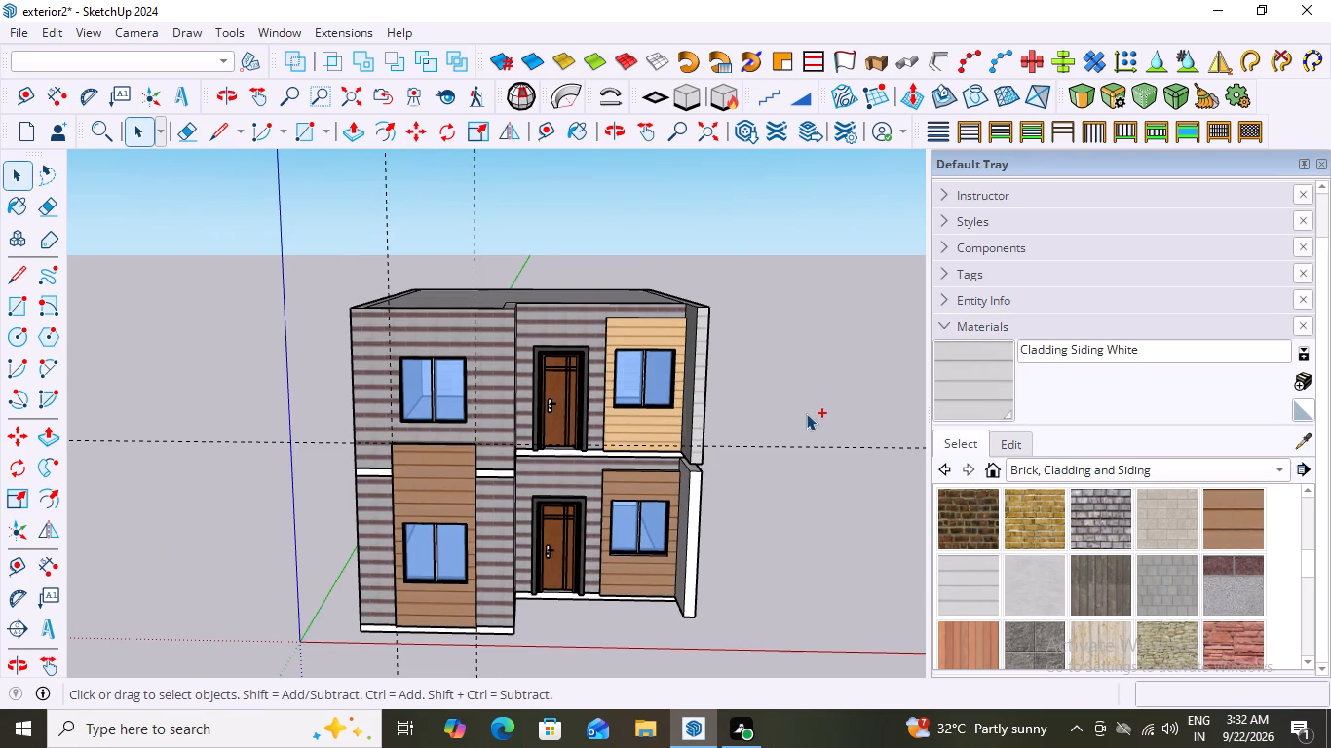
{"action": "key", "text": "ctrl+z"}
Repaint the front wall and door wall inside the upper floor group with Cladding Siding White.
{"action": "scroll", "coordinate": [755, 395], "scroll_direction": "down", "scroll_amount": 1}
{"action": "middle_click_drag", "start_coordinate": [756, 401], "coordinate": [780, 515]}
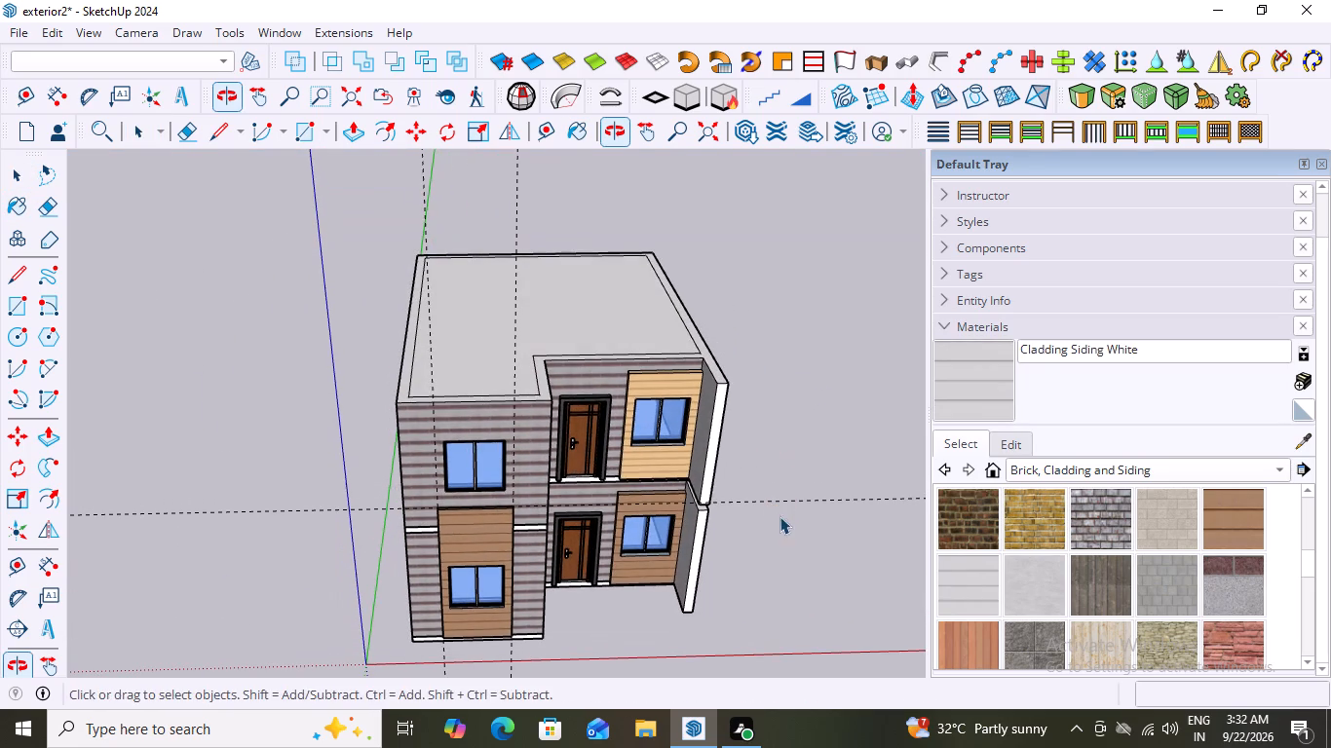
{"action": "middle_click_drag", "start_coordinate": [725, 504], "coordinate": [698, 414]}
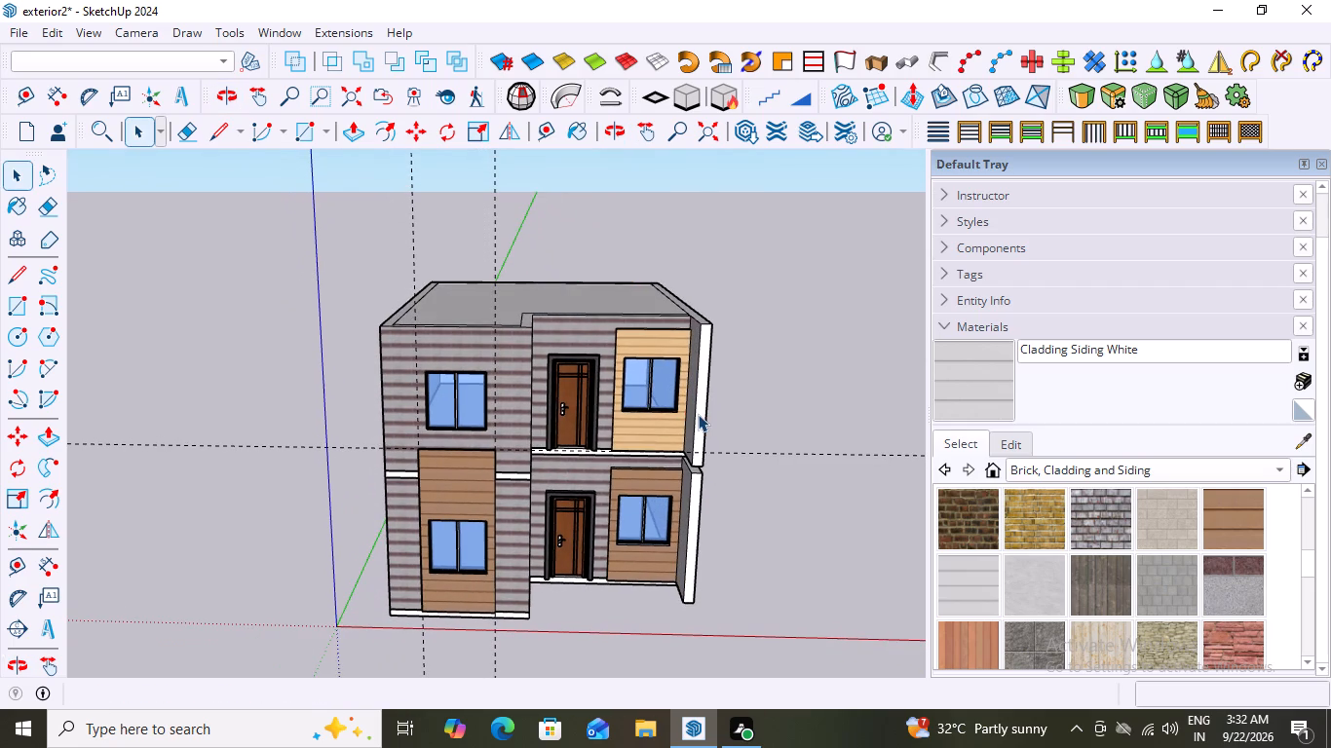
{"action": "left_click", "coordinate": [513, 400]}
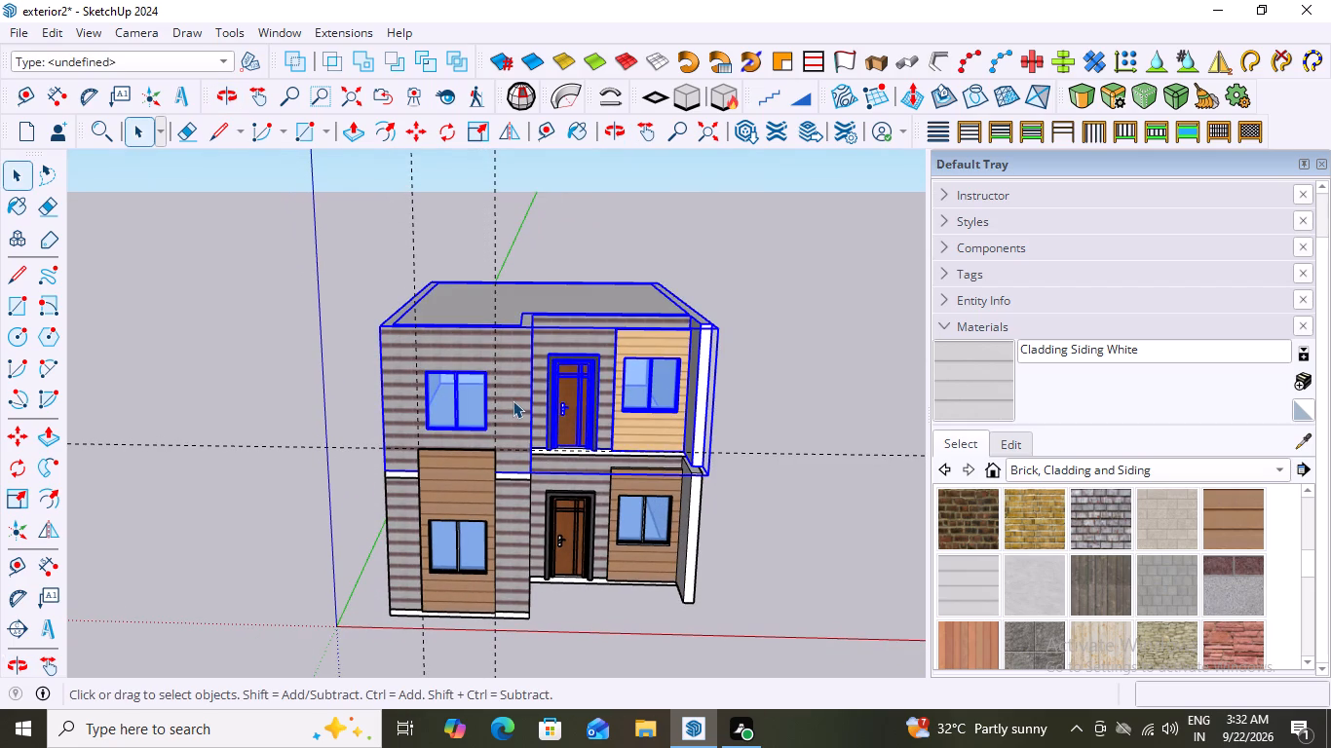
{"action": "double_click", "coordinate": [513, 400]}
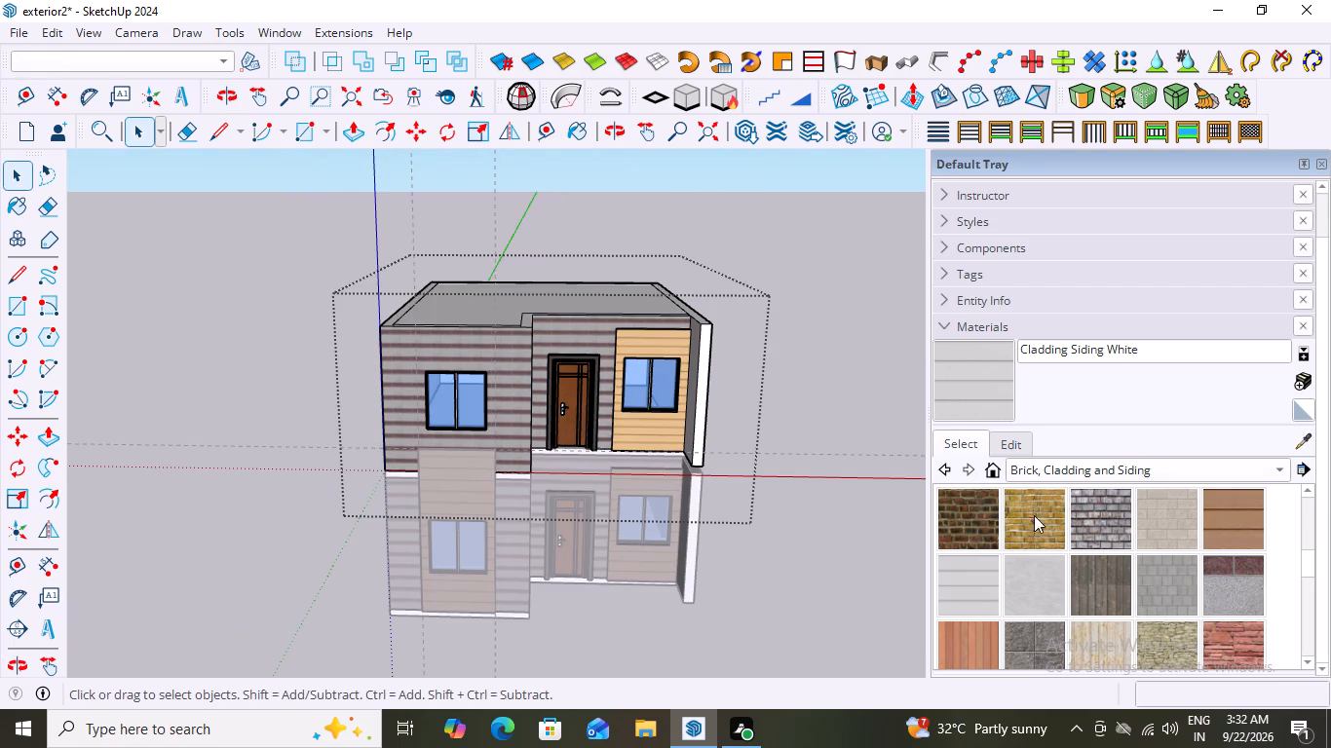
{"action": "left_click", "coordinate": [961, 589]}
{"action": "left_click", "coordinate": [482, 366]}
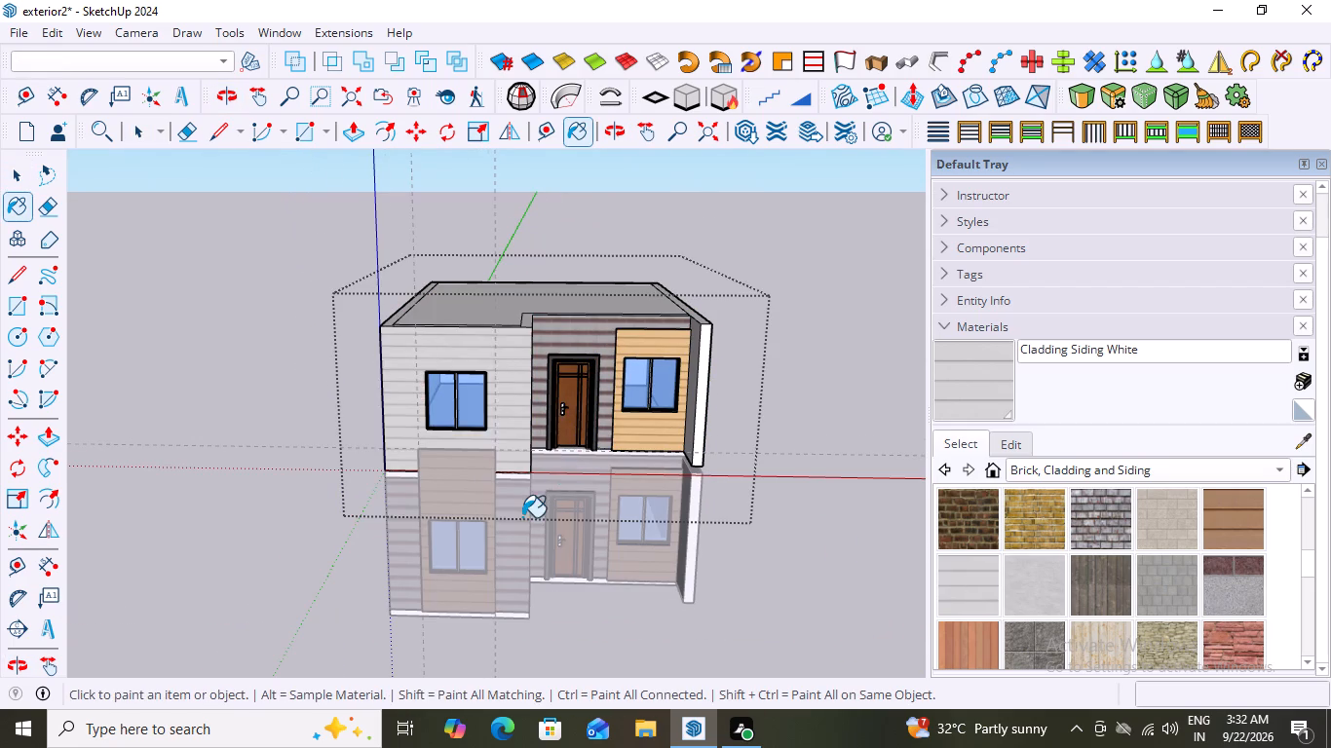
{"action": "scroll", "coordinate": [522, 517], "scroll_direction": "up", "scroll_amount": 4}
{"action": "left_click", "coordinate": [579, 218]}
{"action": "left_click", "coordinate": [579, 251]}
Repaint the upper floor's side wall beside the door, both long outer side walls and the rear wall with Cladding Siding White.
{"action": "middle_click_drag", "start_coordinate": [616, 322], "coordinate": [523, 369]}
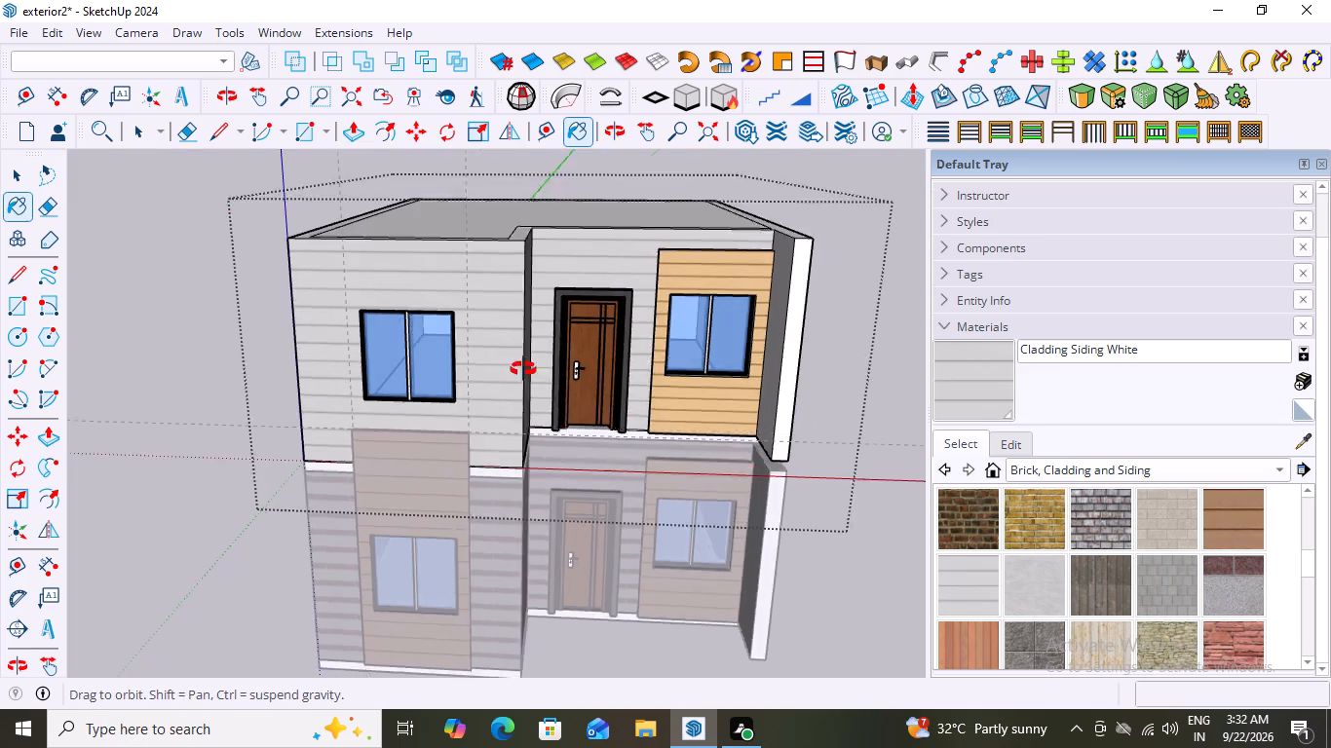
{"action": "middle_click_drag", "start_coordinate": [523, 369], "coordinate": [413, 385]}
{"action": "left_click", "coordinate": [403, 353]}
{"action": "middle_click_drag", "start_coordinate": [444, 432], "coordinate": [857, 388]}
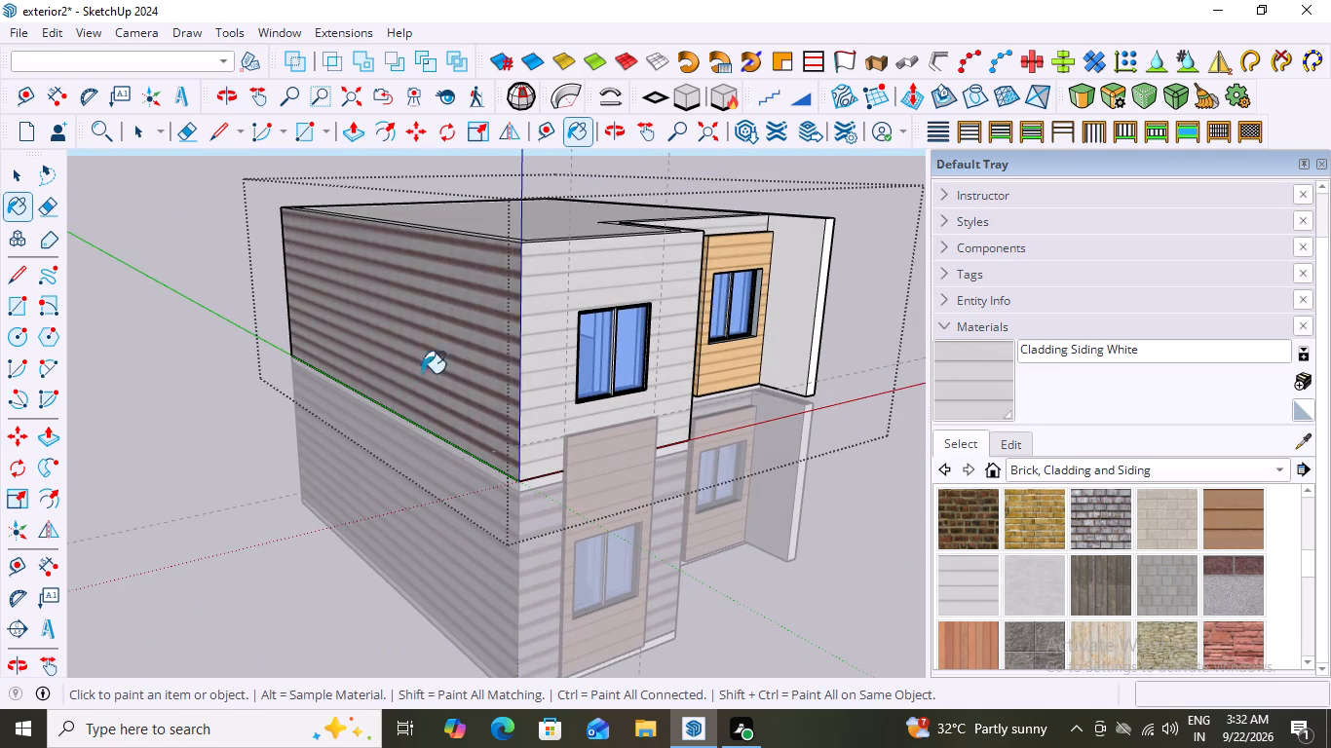
{"action": "left_click", "coordinate": [460, 356]}
{"action": "middle_click_drag", "start_coordinate": [524, 406], "coordinate": [327, 439]}
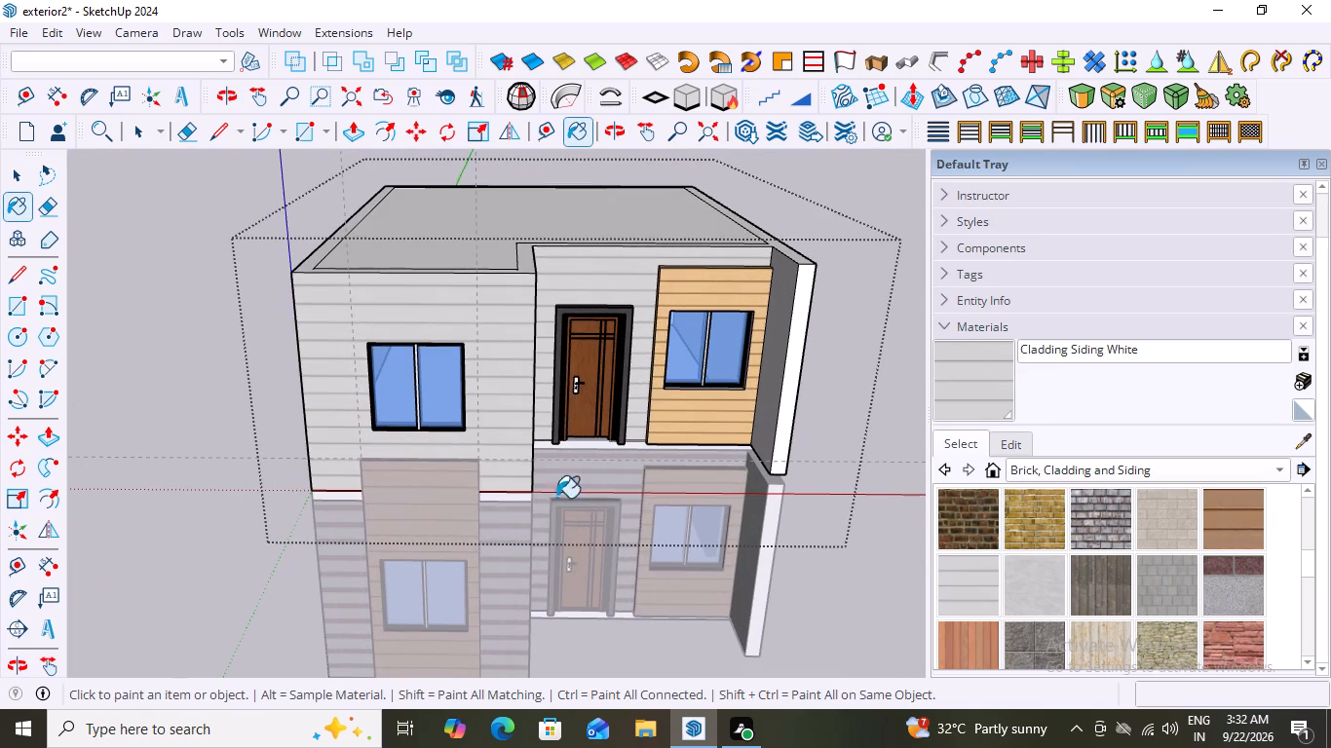
{"action": "scroll", "coordinate": [1137, 593], "scroll_direction": "down", "scroll_amount": 1}
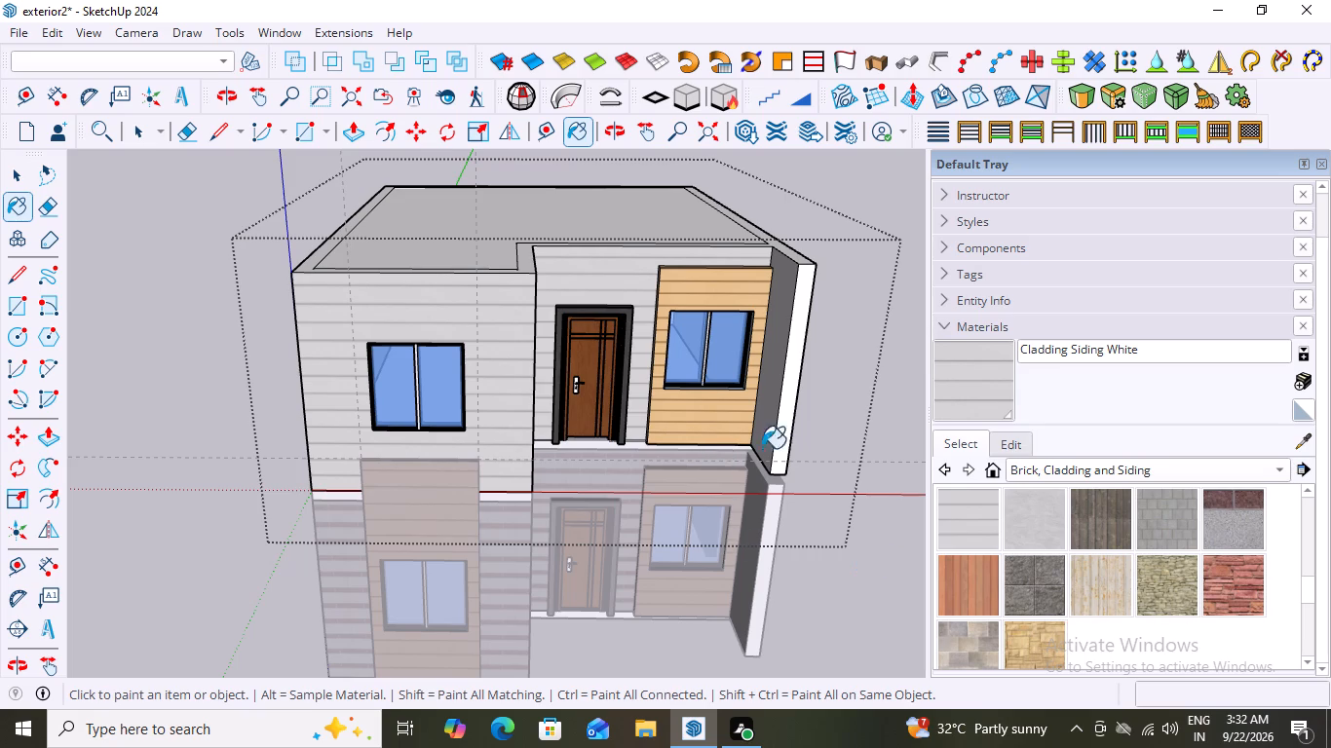
{"action": "middle_click_drag", "start_coordinate": [810, 435], "coordinate": [404, 516]}
{"action": "left_click", "coordinate": [559, 451]}
{"action": "middle_click_drag", "start_coordinate": [680, 488], "coordinate": [85, 541]}
{"action": "left_click", "coordinate": [457, 473]}
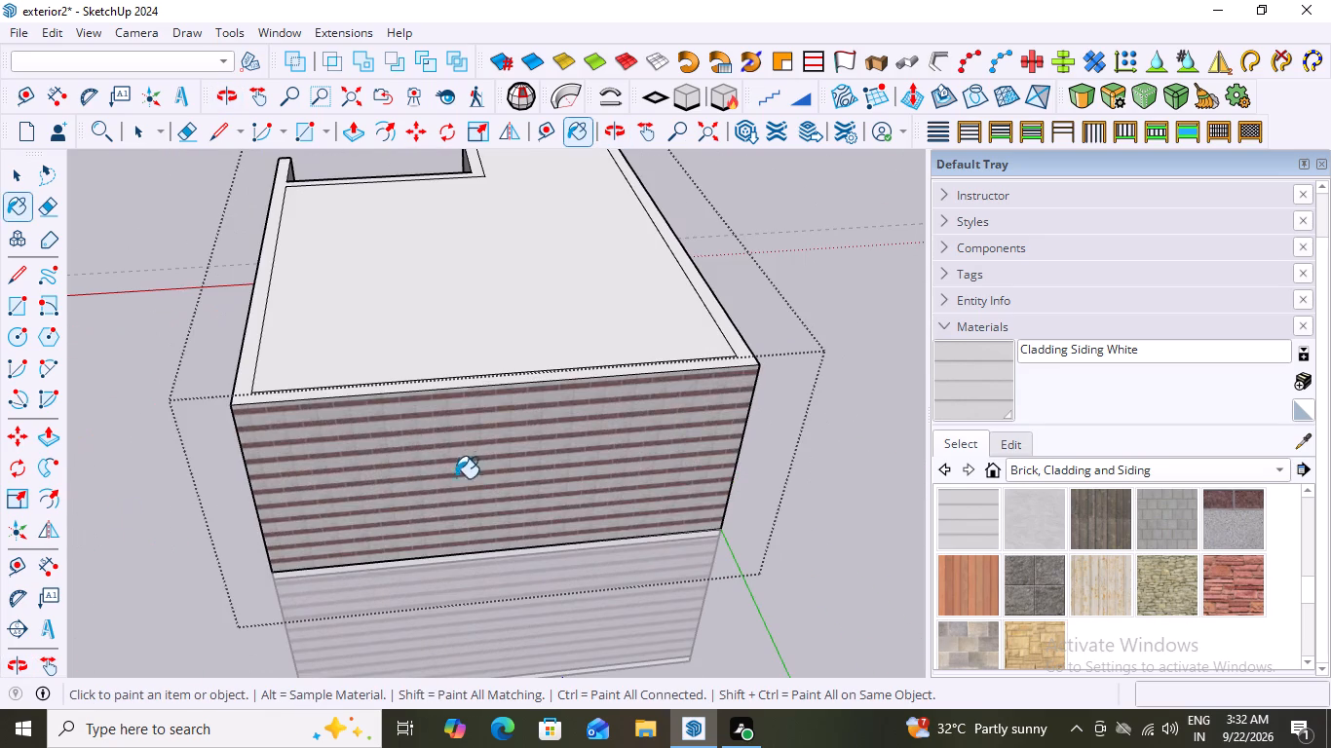
{"action": "middle_click_drag", "start_coordinate": [843, 462], "coordinate": [863, 456]}
{"action": "middle_click_drag", "start_coordinate": [418, 492], "coordinate": [956, 426]}
{"action": "middle_click_drag", "start_coordinate": [218, 440], "coordinate": [674, 427]}
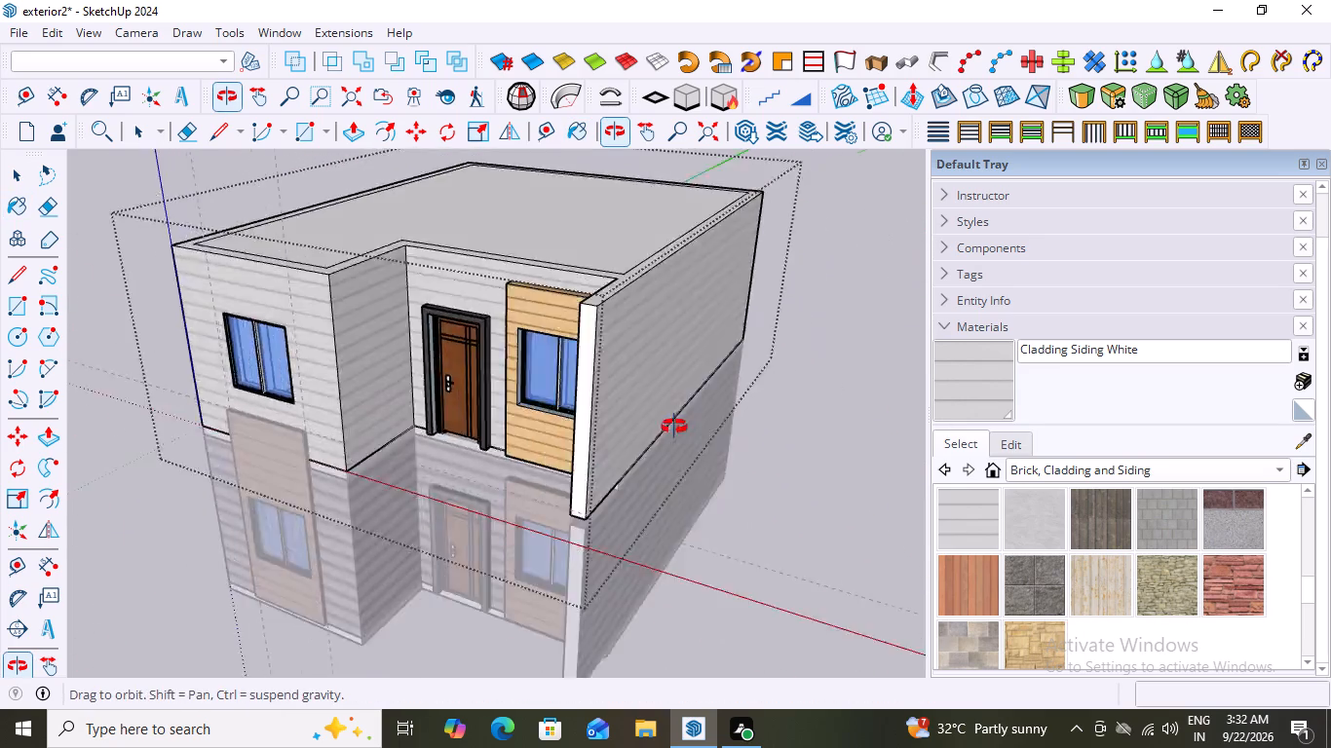
{"action": "middle_click_drag", "start_coordinate": [674, 427], "coordinate": [758, 388]}
{"action": "middle_click_drag", "start_coordinate": [190, 449], "coordinate": [152, 418]}
Open the ground floor group for editing.
{"action": "scroll", "coordinate": [505, 564], "scroll_direction": "up", "scroll_amount": 3}
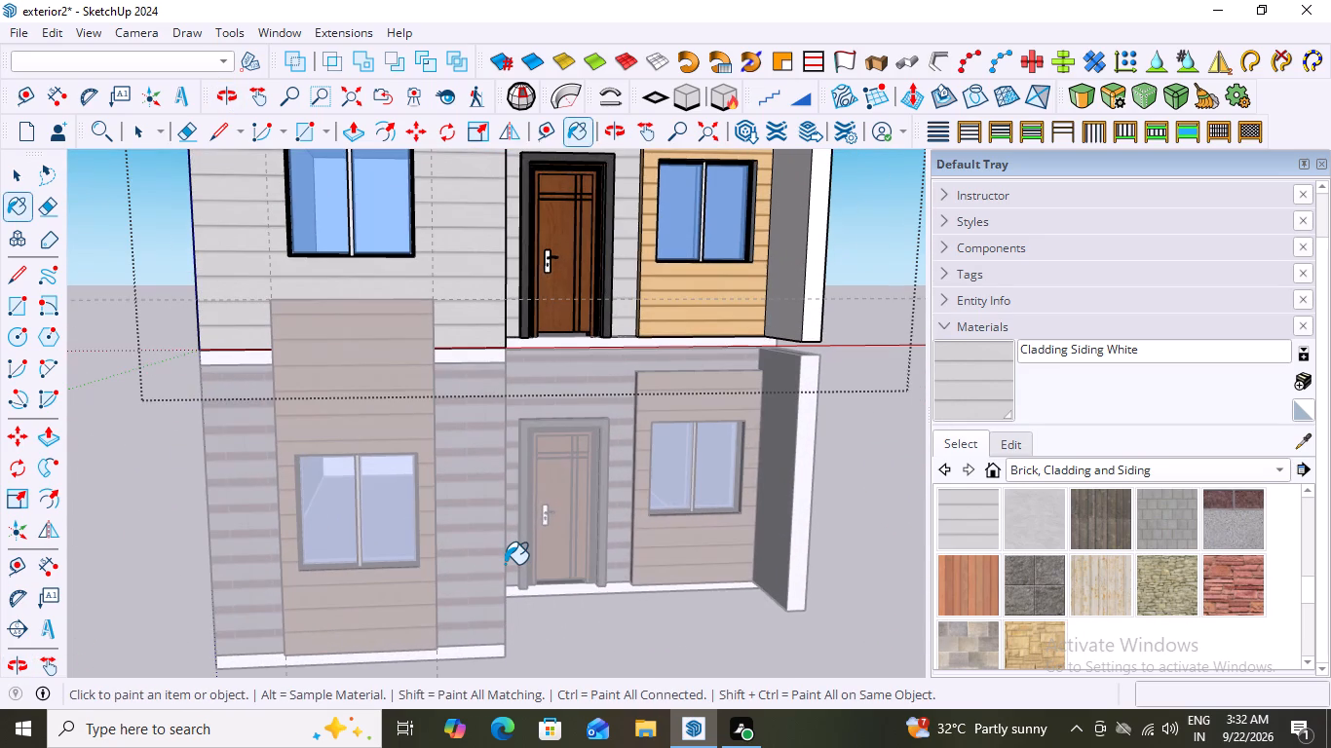
{"action": "key", "text": "space"}
{"action": "left_click_drag", "start_coordinate": [747, 566], "coordinate": [756, 562]}
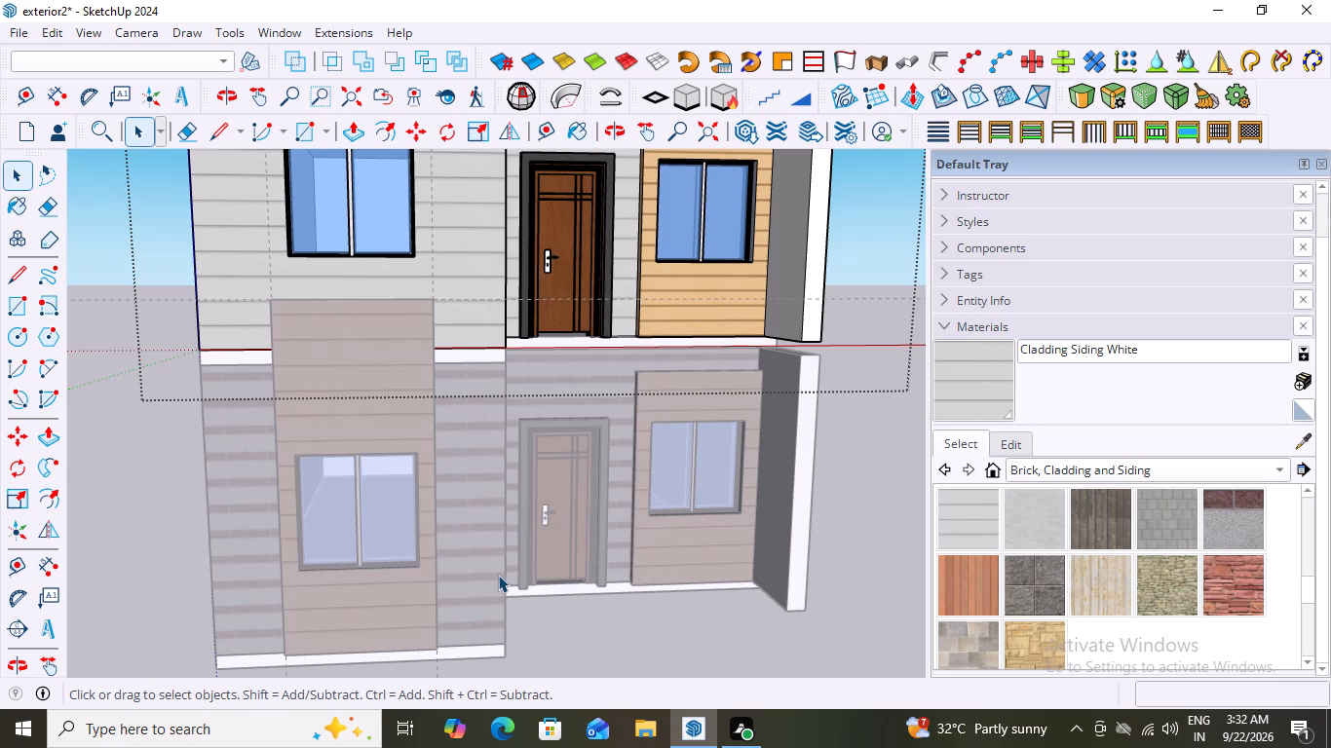
{"action": "left_click_drag", "start_coordinate": [501, 574], "coordinate": [516, 588]}
{"action": "left_click", "coordinate": [550, 615]}
{"action": "double_click", "coordinate": [466, 559]}
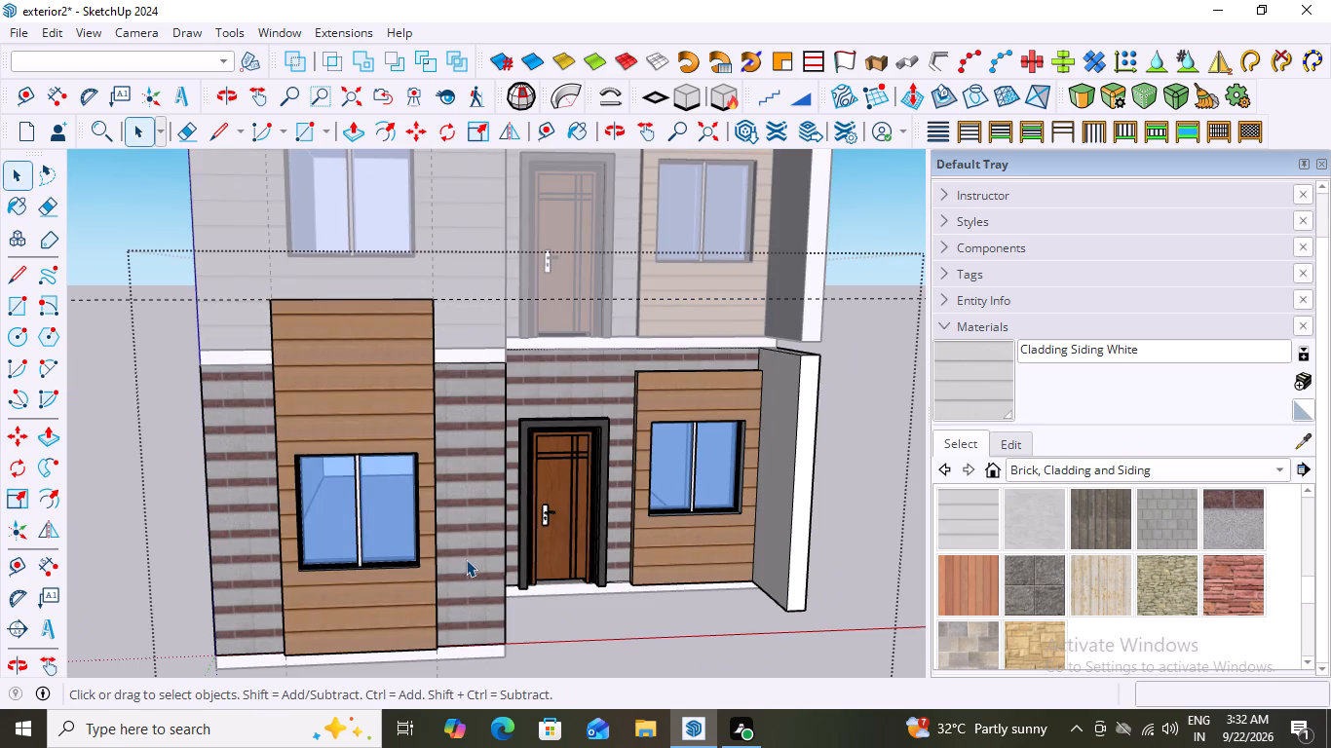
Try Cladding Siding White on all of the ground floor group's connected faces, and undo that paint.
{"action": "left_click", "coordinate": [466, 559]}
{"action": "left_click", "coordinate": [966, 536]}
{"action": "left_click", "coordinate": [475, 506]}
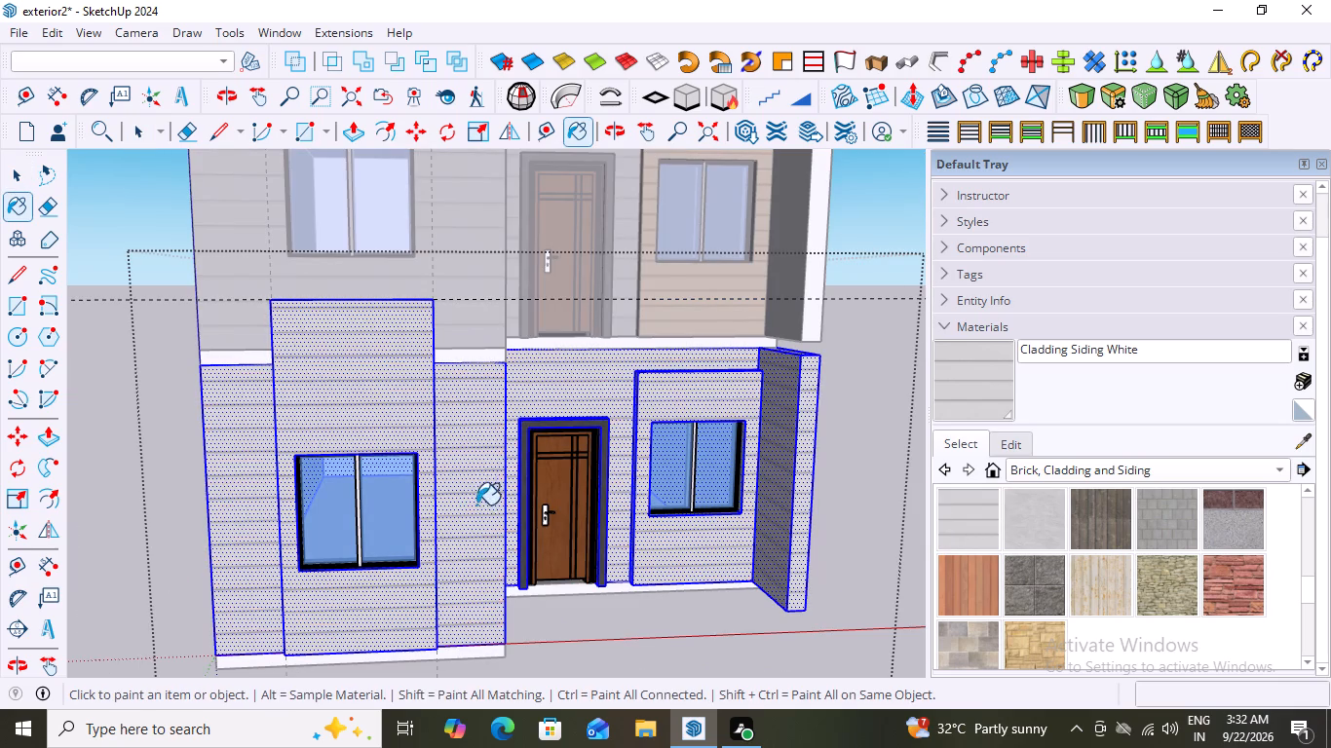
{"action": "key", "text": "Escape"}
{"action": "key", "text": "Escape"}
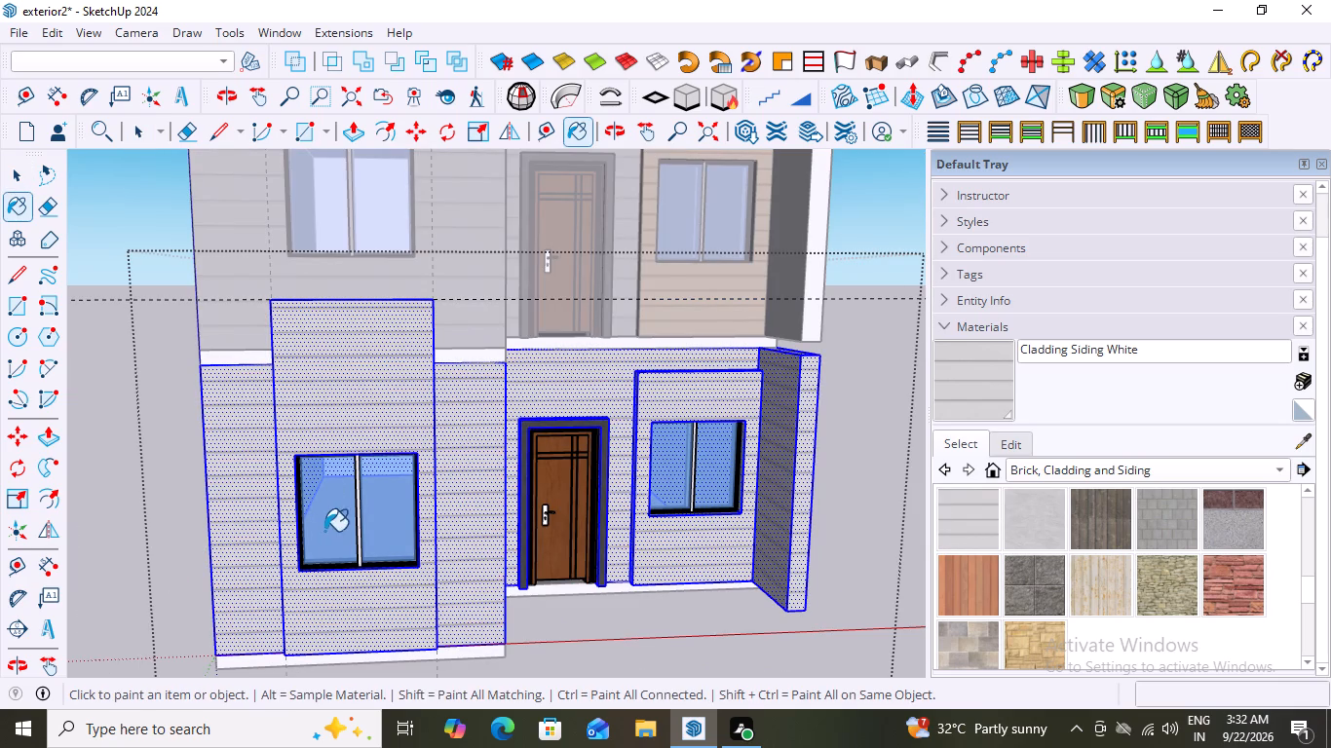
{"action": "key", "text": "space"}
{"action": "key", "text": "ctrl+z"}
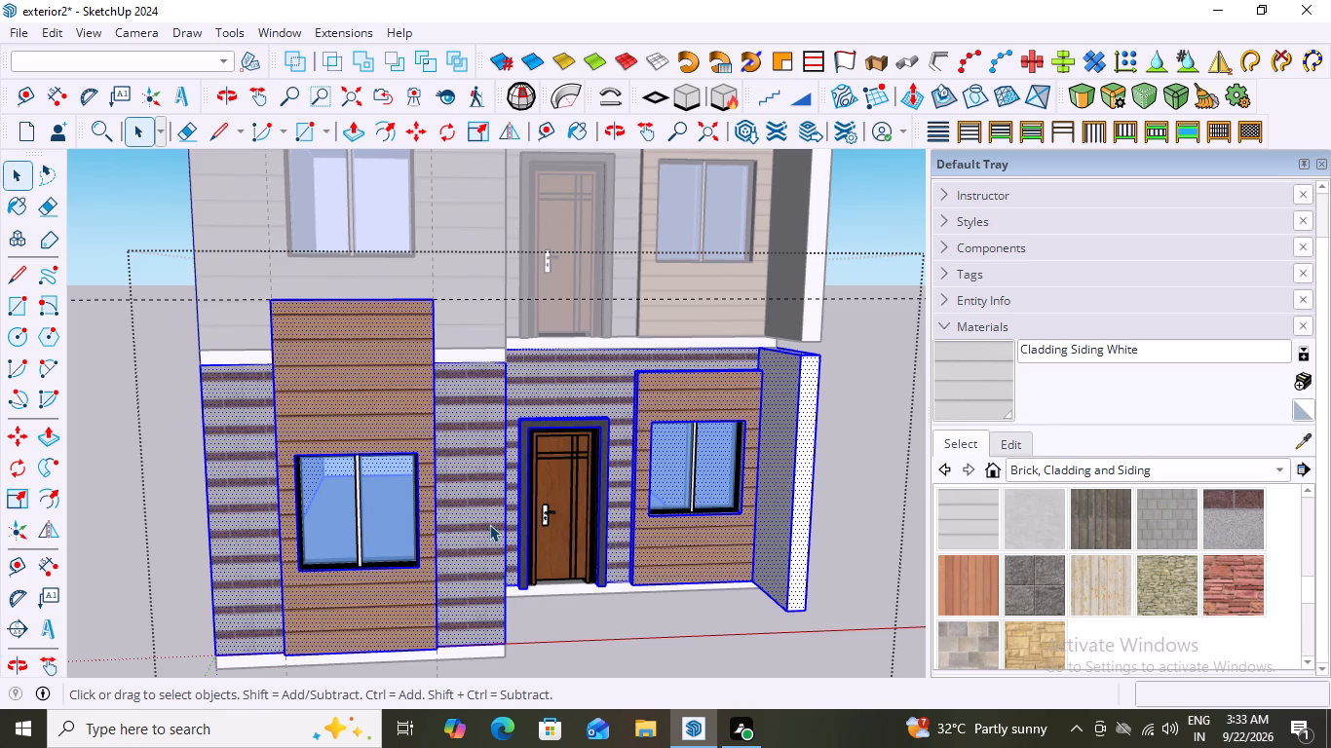
Repaint the front wall on both sides of the tall window panel and the door wall of the ground floor with Cladding Siding White.
{"action": "left_click", "coordinate": [480, 515]}
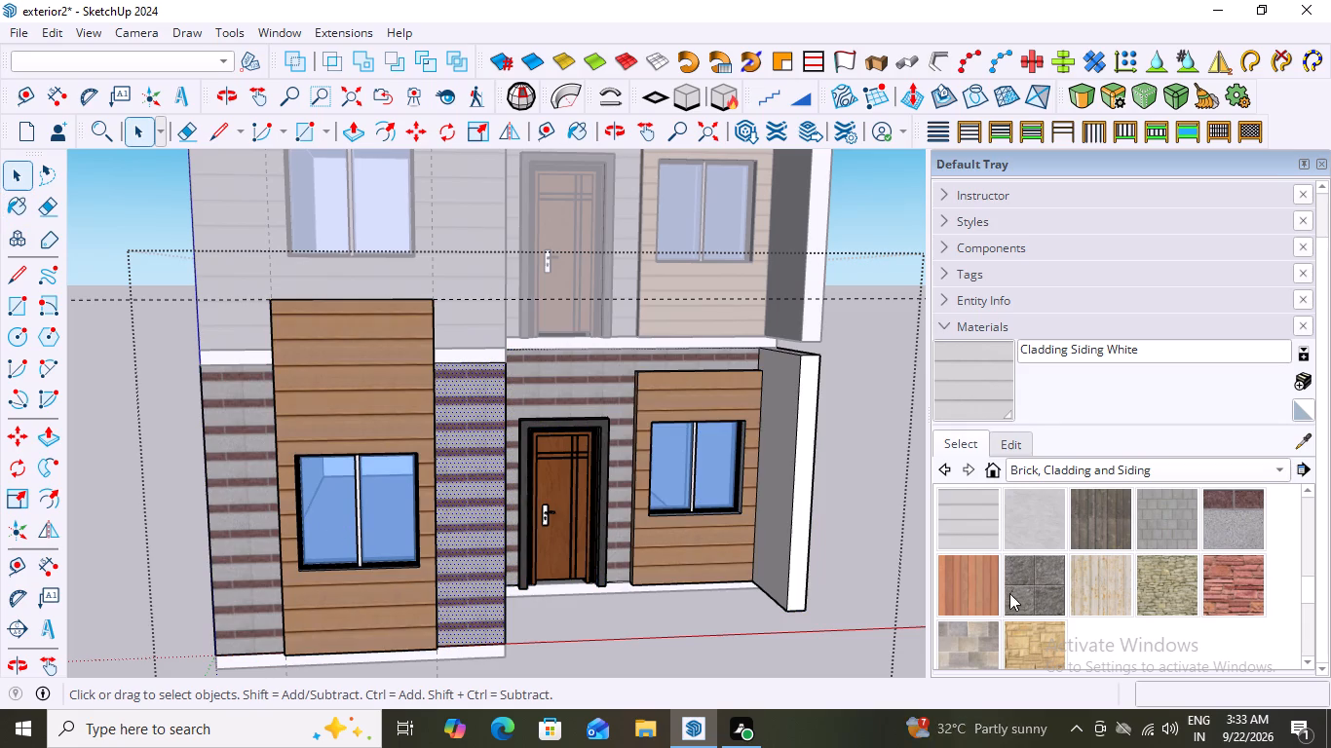
{"action": "left_click", "coordinate": [952, 526]}
{"action": "left_click", "coordinate": [479, 490]}
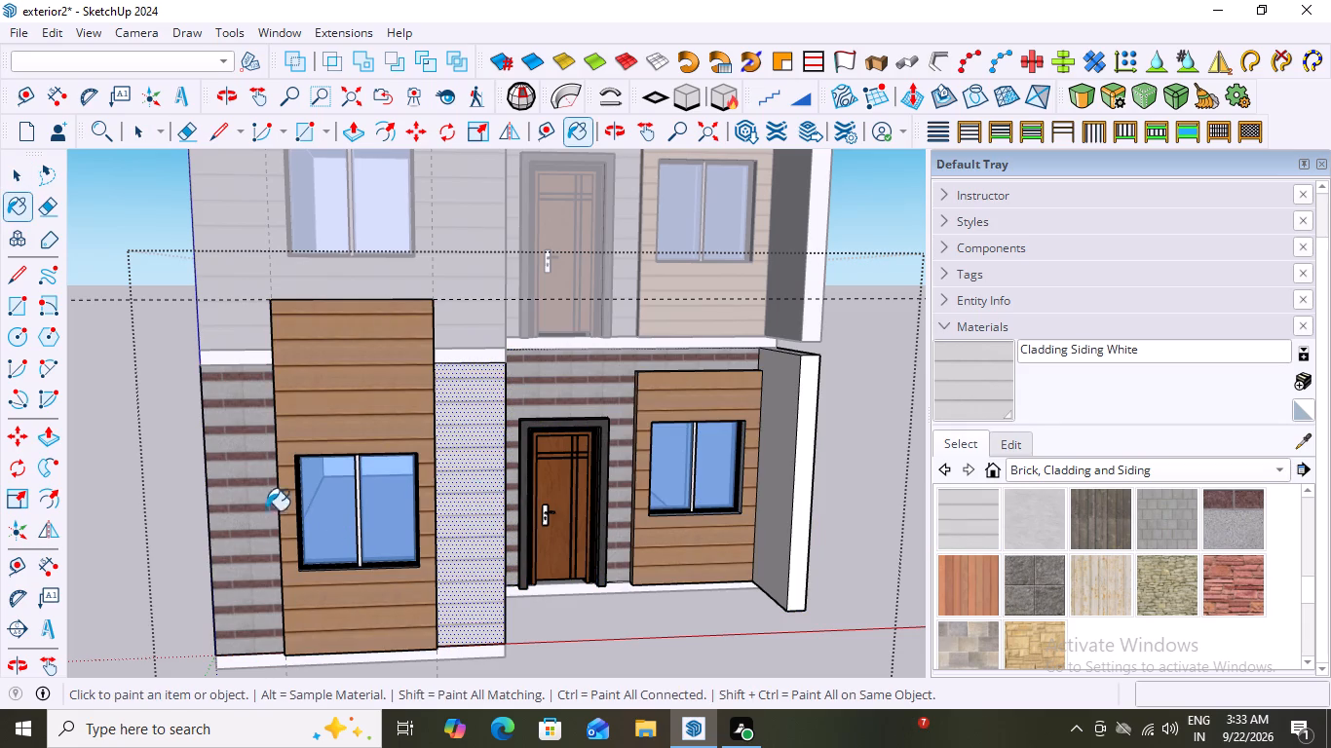
{"action": "left_click", "coordinate": [240, 495]}
{"action": "left_click", "coordinate": [561, 407]}
Repaint the ground floor's side wall beside the door, both long outer side walls and the rear wall with Cladding Siding White, and leave the group.
{"action": "middle_click_drag", "start_coordinate": [671, 581], "coordinate": [426, 598]}
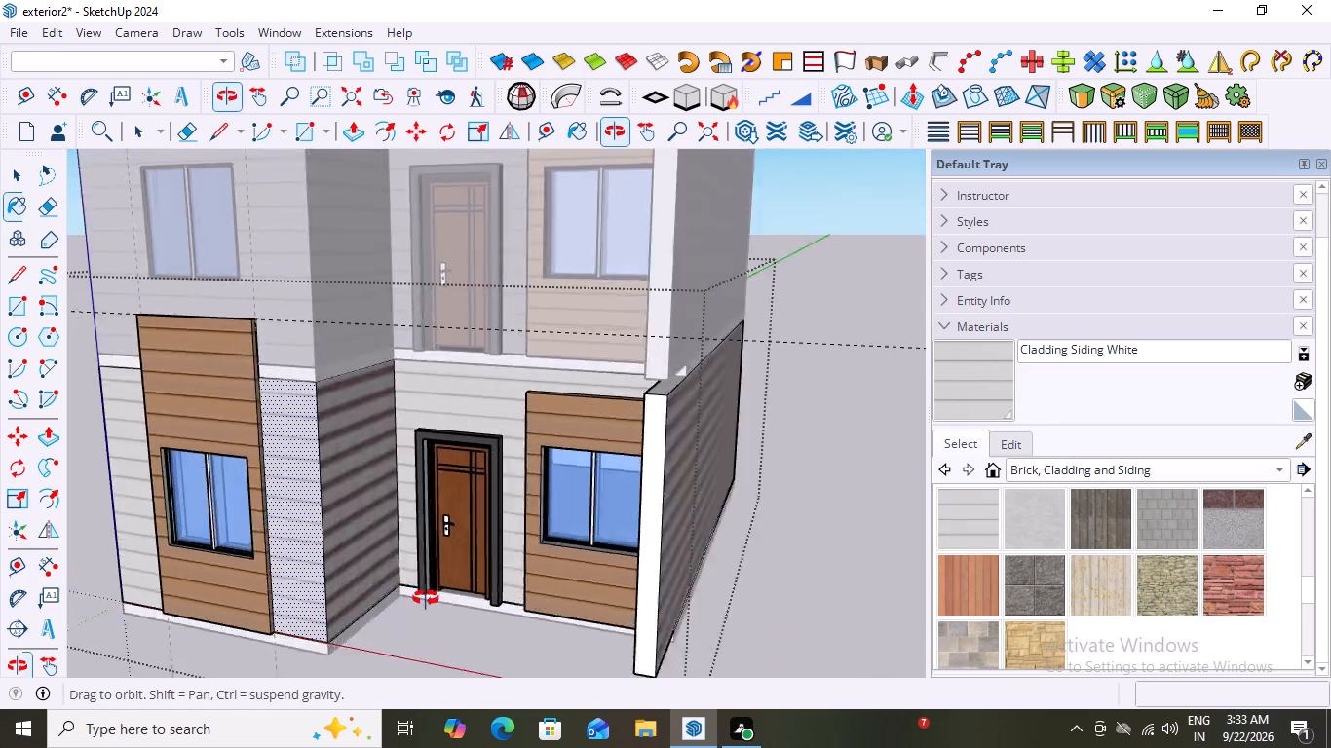
{"action": "middle_click_drag", "start_coordinate": [426, 598], "coordinate": [339, 574]}
{"action": "left_click_drag", "start_coordinate": [242, 439], "coordinate": [253, 440]}
{"action": "left_click", "coordinate": [672, 534]}
{"action": "middle_click_drag", "start_coordinate": [742, 540], "coordinate": [175, 648]}
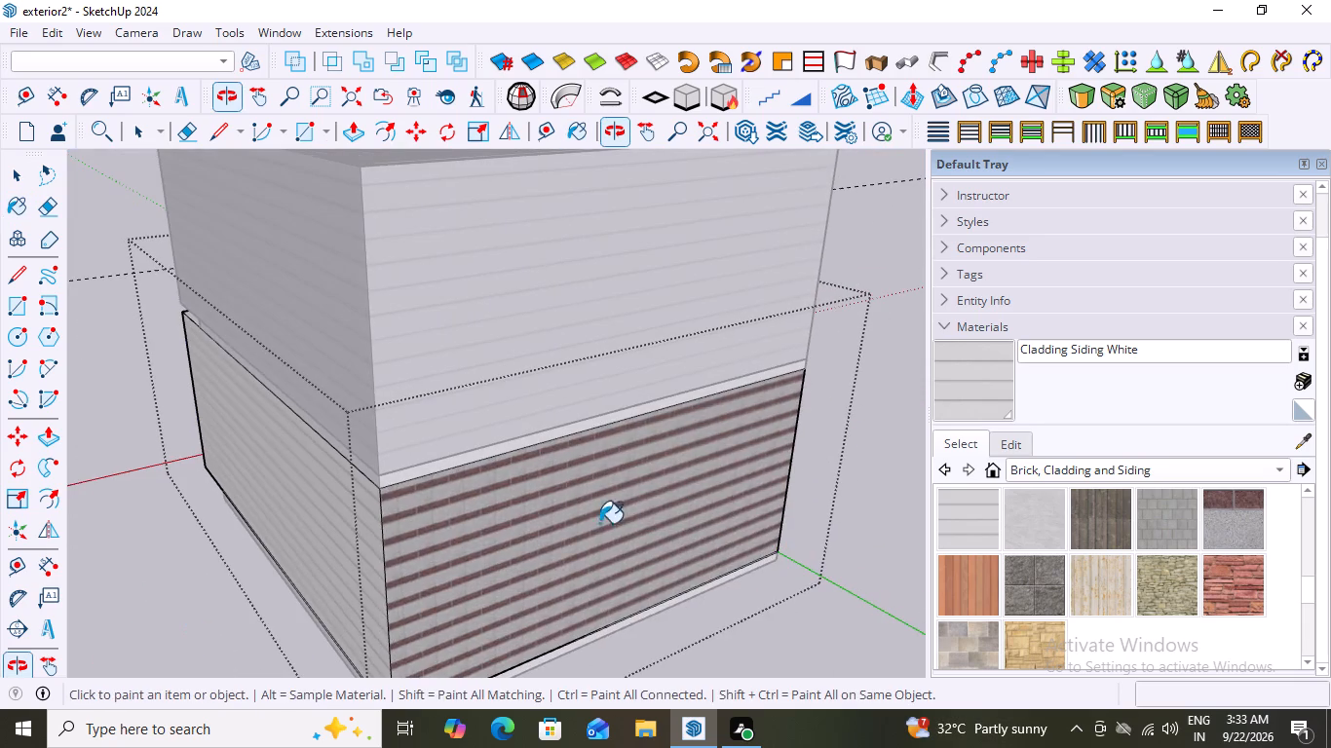
{"action": "left_click", "coordinate": [627, 526]}
{"action": "middle_click_drag", "start_coordinate": [626, 640], "coordinate": [945, 550]}
{"action": "middle_click_drag", "start_coordinate": [277, 566], "coordinate": [884, 523]}
{"action": "middle_click_drag", "start_coordinate": [386, 553], "coordinate": [757, 706]}
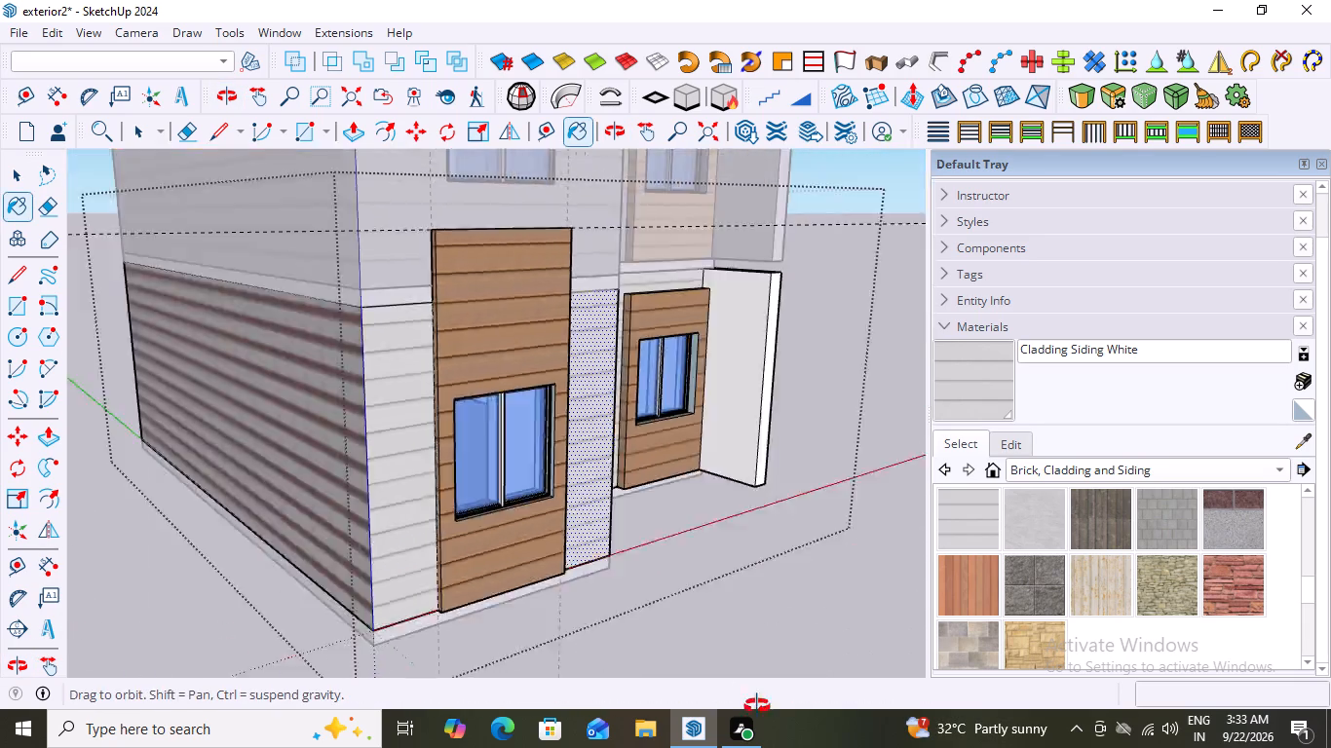
{"action": "middle_click_drag", "start_coordinate": [757, 706], "coordinate": [829, 712]}
{"action": "left_click", "coordinate": [243, 498]}
{"action": "scroll", "coordinate": [681, 551], "scroll_direction": "down", "scroll_amount": 7}
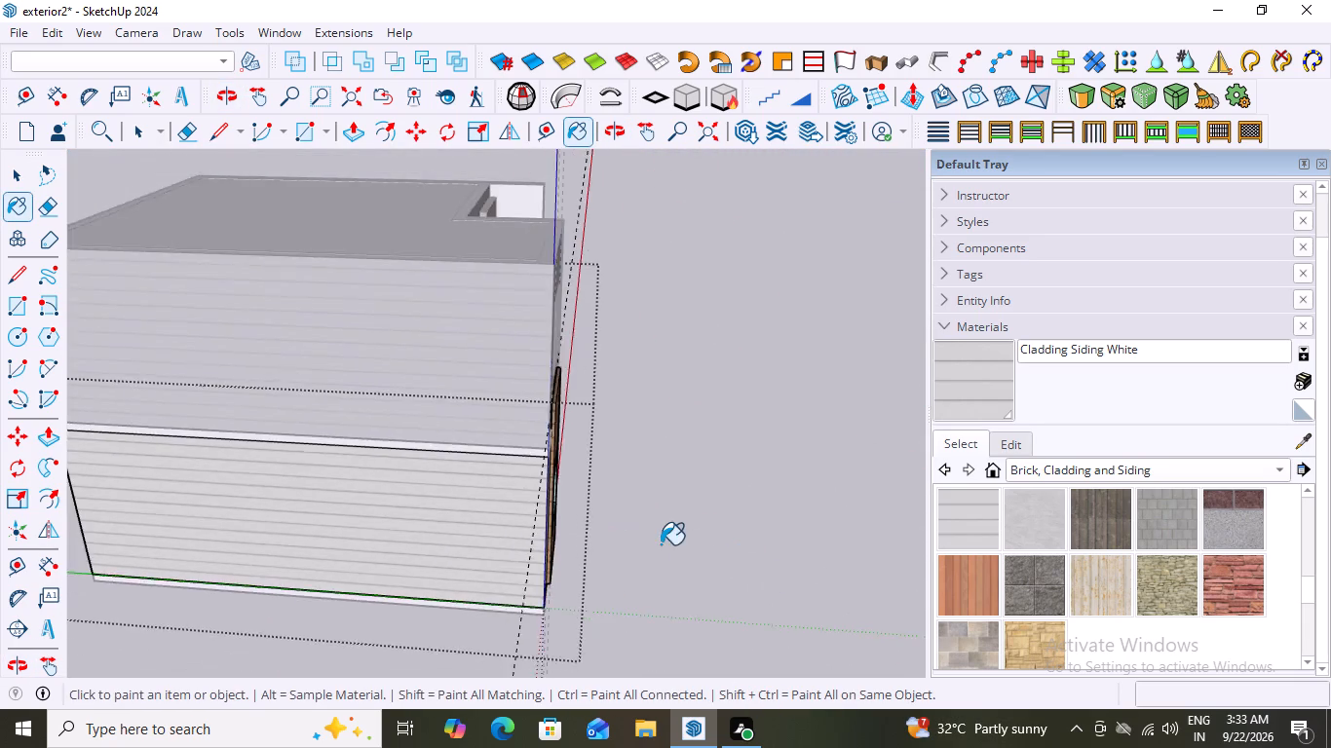
{"action": "middle_click_drag", "start_coordinate": [647, 560], "coordinate": [160, 602]}
{"action": "scroll", "coordinate": [538, 476], "scroll_direction": "up", "scroll_amount": 4}
{"action": "middle_click_drag", "start_coordinate": [505, 486], "coordinate": [252, 534]}
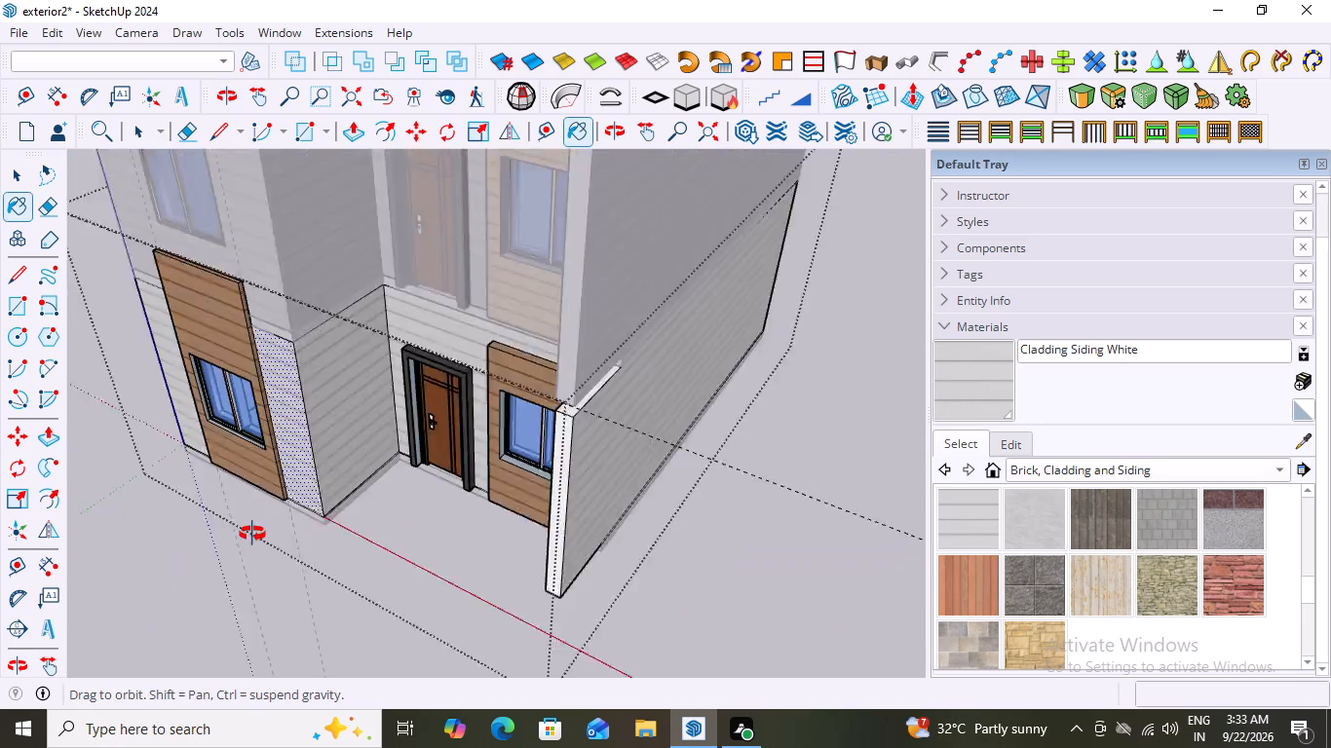
{"action": "middle_click_drag", "start_coordinate": [252, 534], "coordinate": [513, 530]}
{"action": "key", "text": "space"}
{"action": "left_click", "coordinate": [557, 552]}
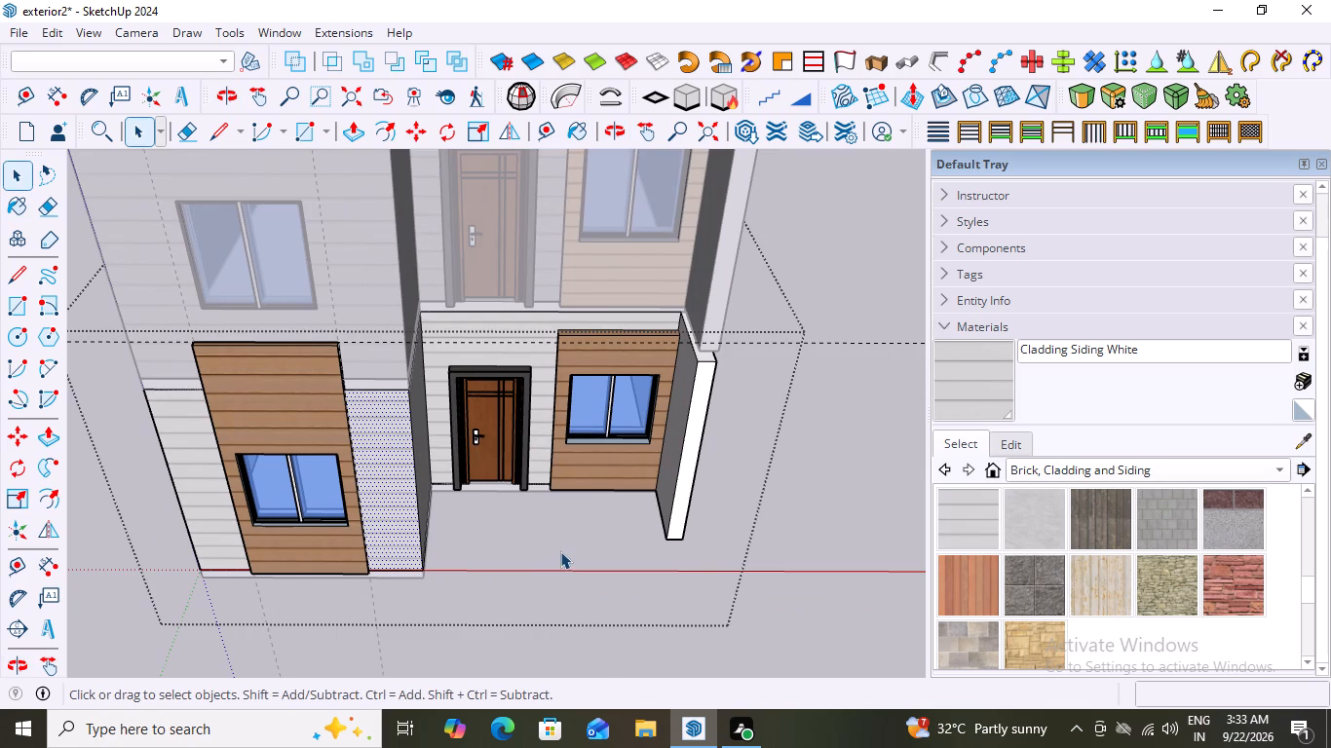
{"action": "left_click", "coordinate": [818, 279]}
Examine how the white siding looks with the brown and tan window panels across both storeys of the front facade.
{"action": "middle_click_drag", "start_coordinate": [647, 523], "coordinate": [677, 439]}
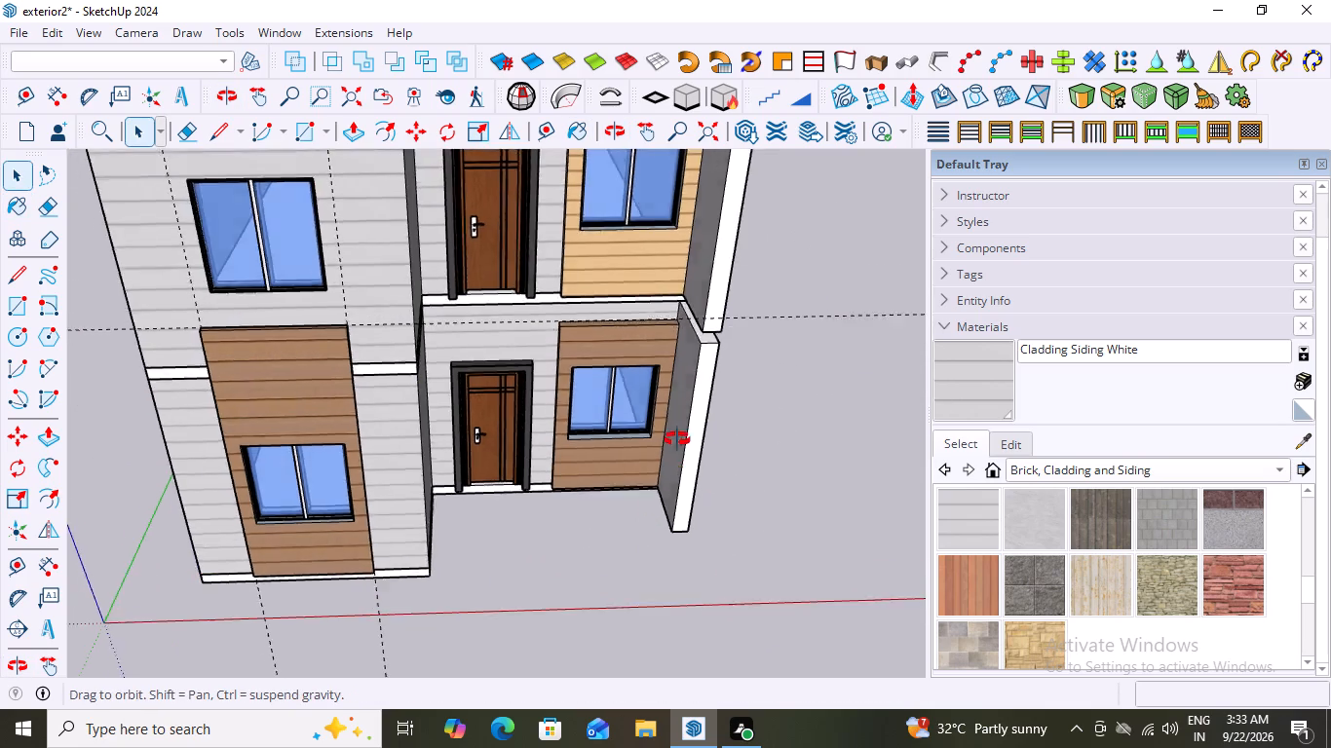
{"action": "middle_click_drag", "start_coordinate": [677, 439], "coordinate": [638, 404]}
{"action": "scroll", "coordinate": [612, 417], "scroll_direction": "down", "scroll_amount": 5}
{"action": "scroll", "coordinate": [501, 307], "scroll_direction": "up", "scroll_amount": 3}
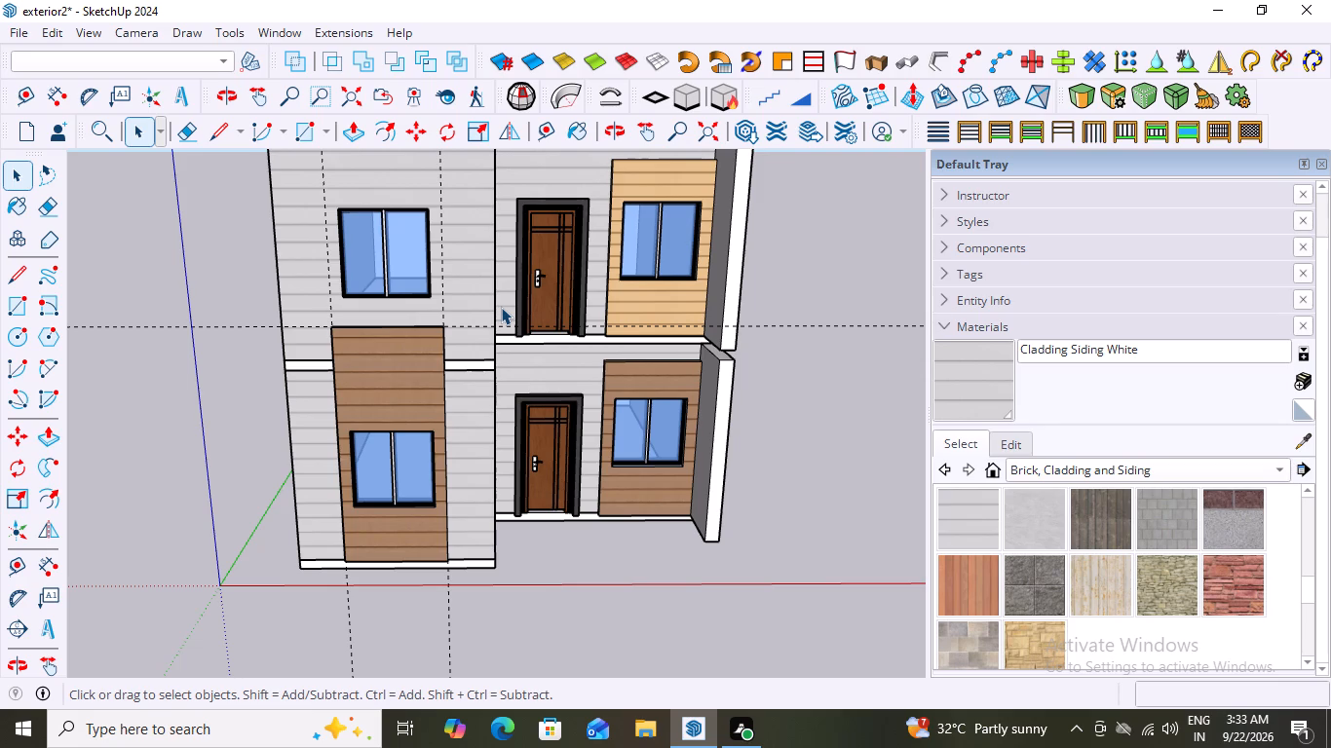
{"action": "scroll", "coordinate": [733, 384], "scroll_direction": "up", "scroll_amount": 5}
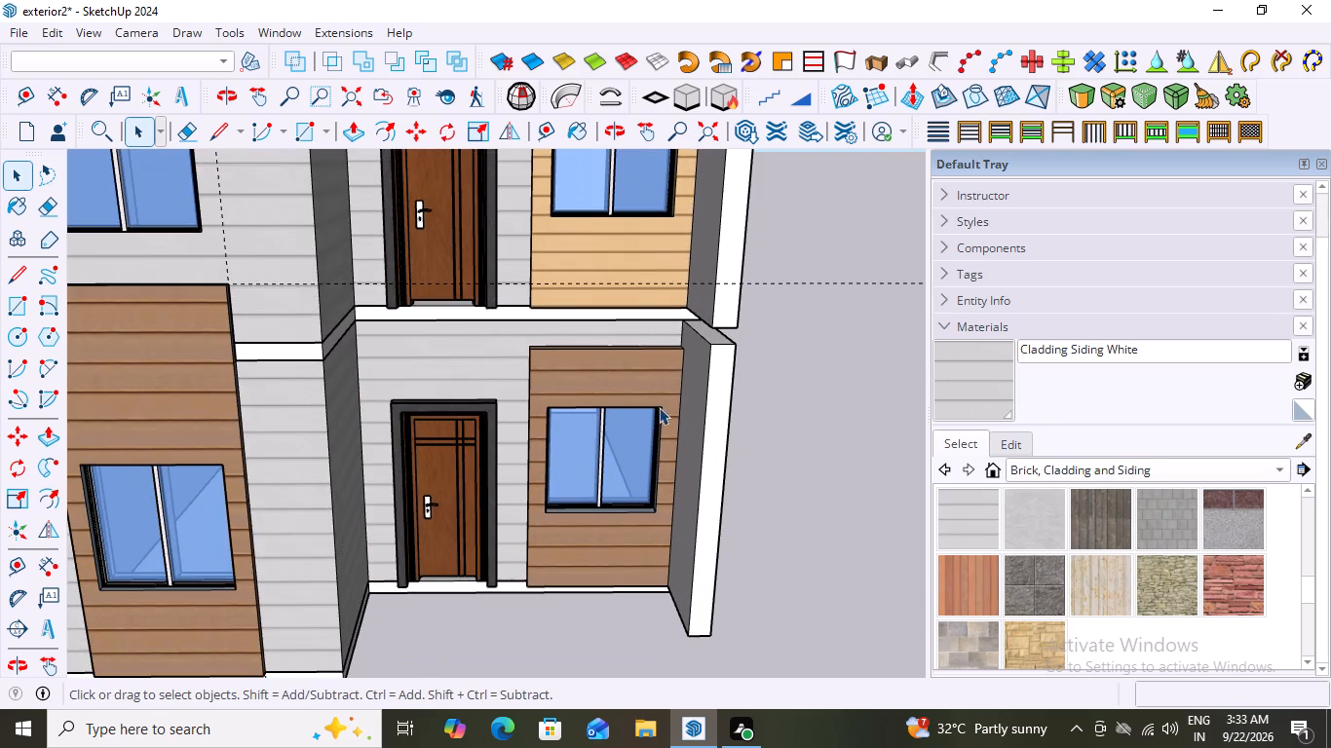
{"action": "scroll", "coordinate": [432, 456], "scroll_direction": "down", "scroll_amount": 3}
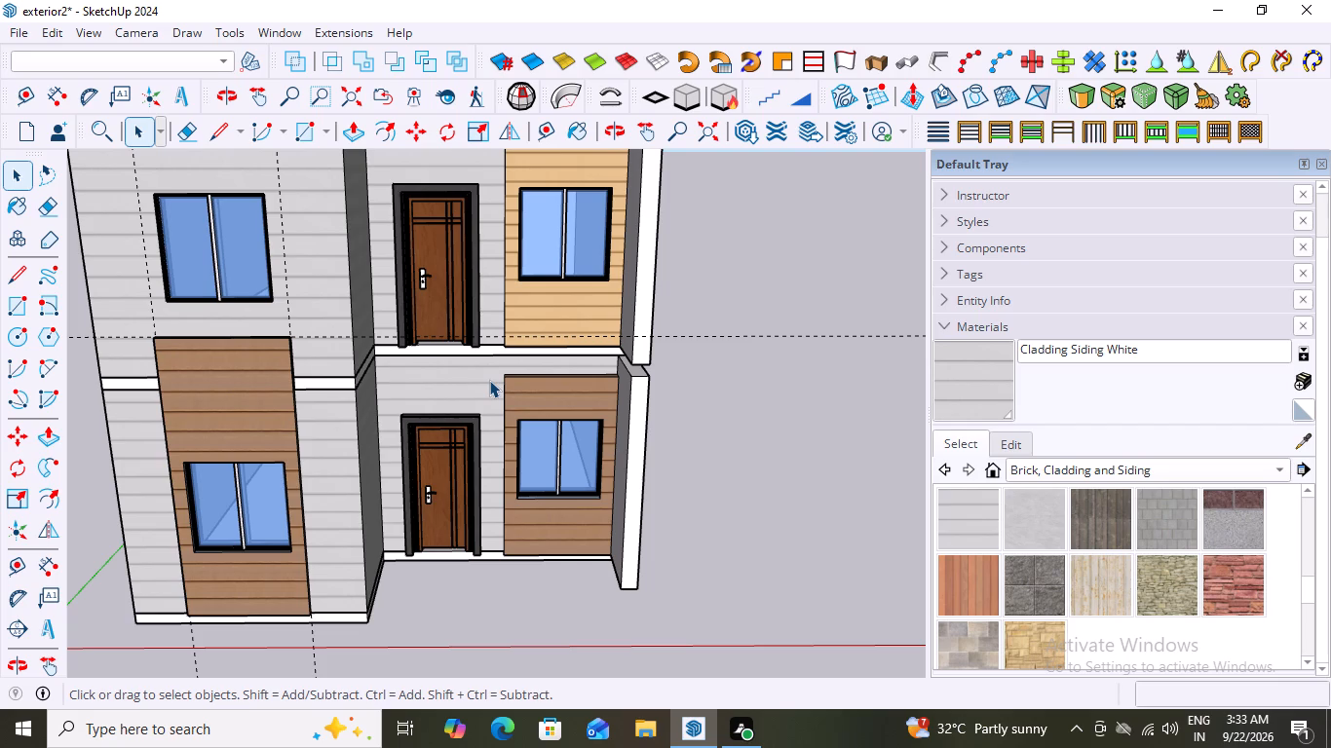
{"action": "scroll", "coordinate": [489, 380], "scroll_direction": "down", "scroll_amount": 4}
{"action": "middle_click_drag", "start_coordinate": [474, 418], "coordinate": [486, 405]}
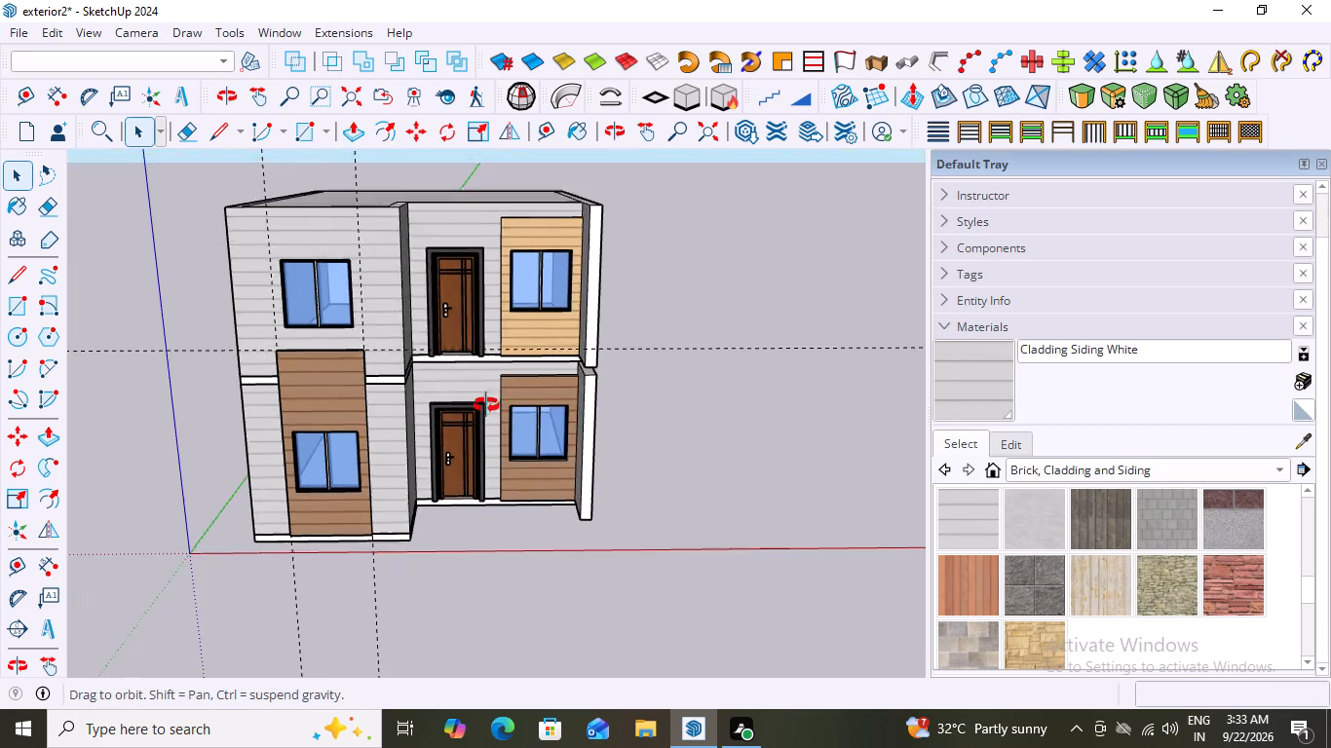
{"action": "middle_click_drag", "start_coordinate": [486, 405], "coordinate": [471, 361]}
{"action": "scroll", "coordinate": [390, 440], "scroll_direction": "up", "scroll_amount": 1}
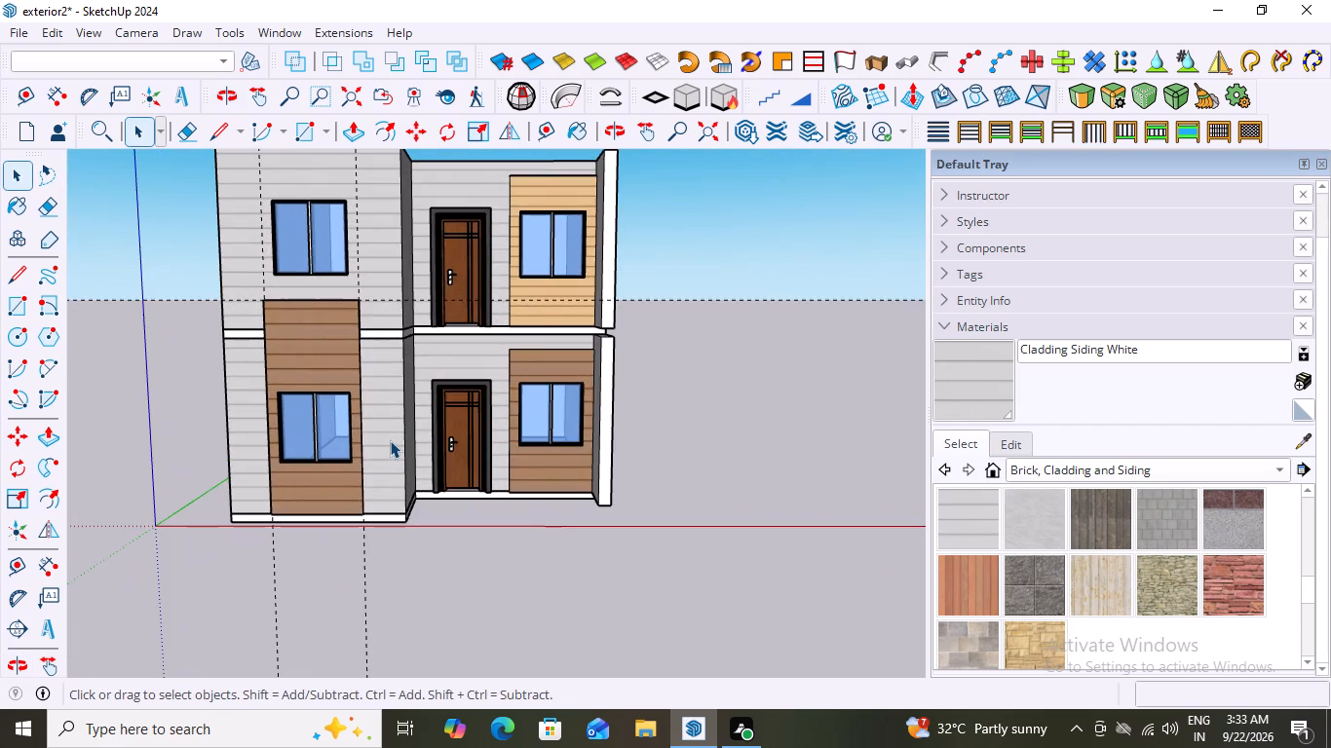
Inside the ground floor group, paint the front face of the tall window panel with Wallpaper Stripe from the carpet, fabrics and wallpaper materials.
{"action": "double_click", "coordinate": [319, 354]}
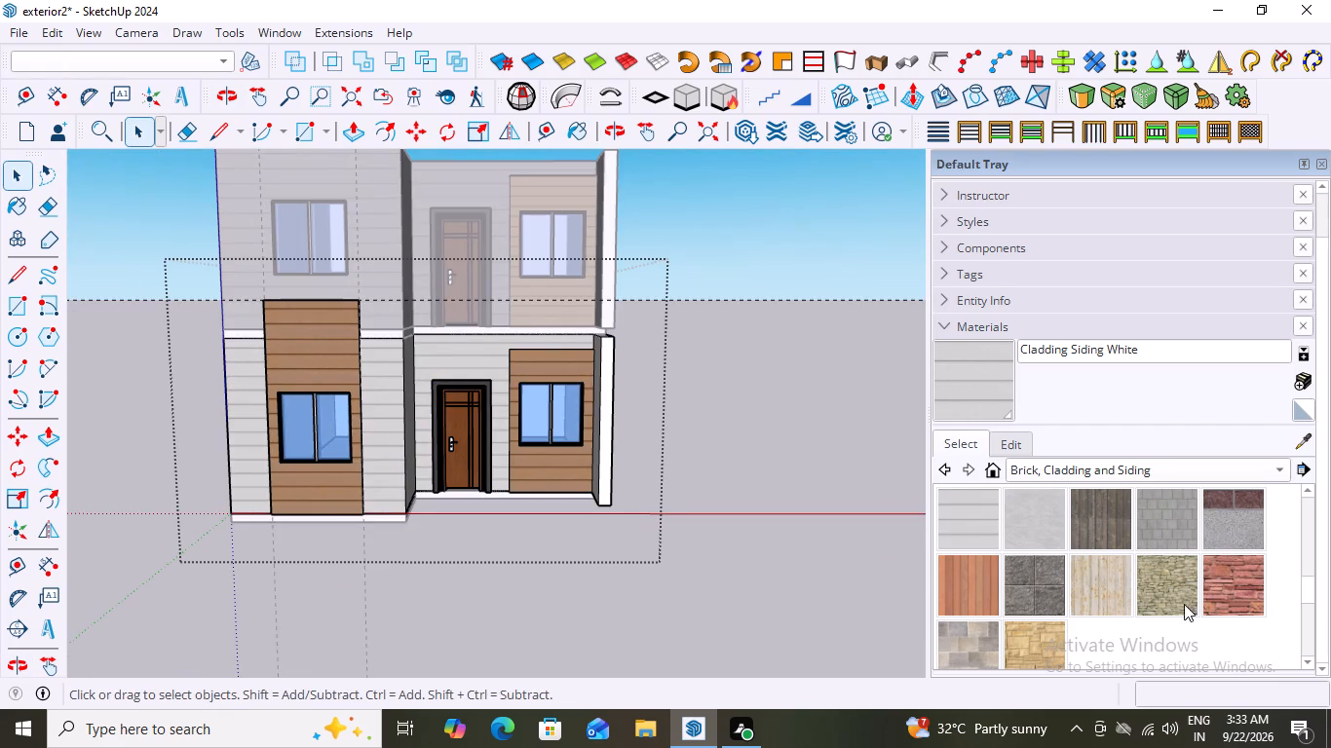
{"action": "left_click", "coordinate": [1279, 467]}
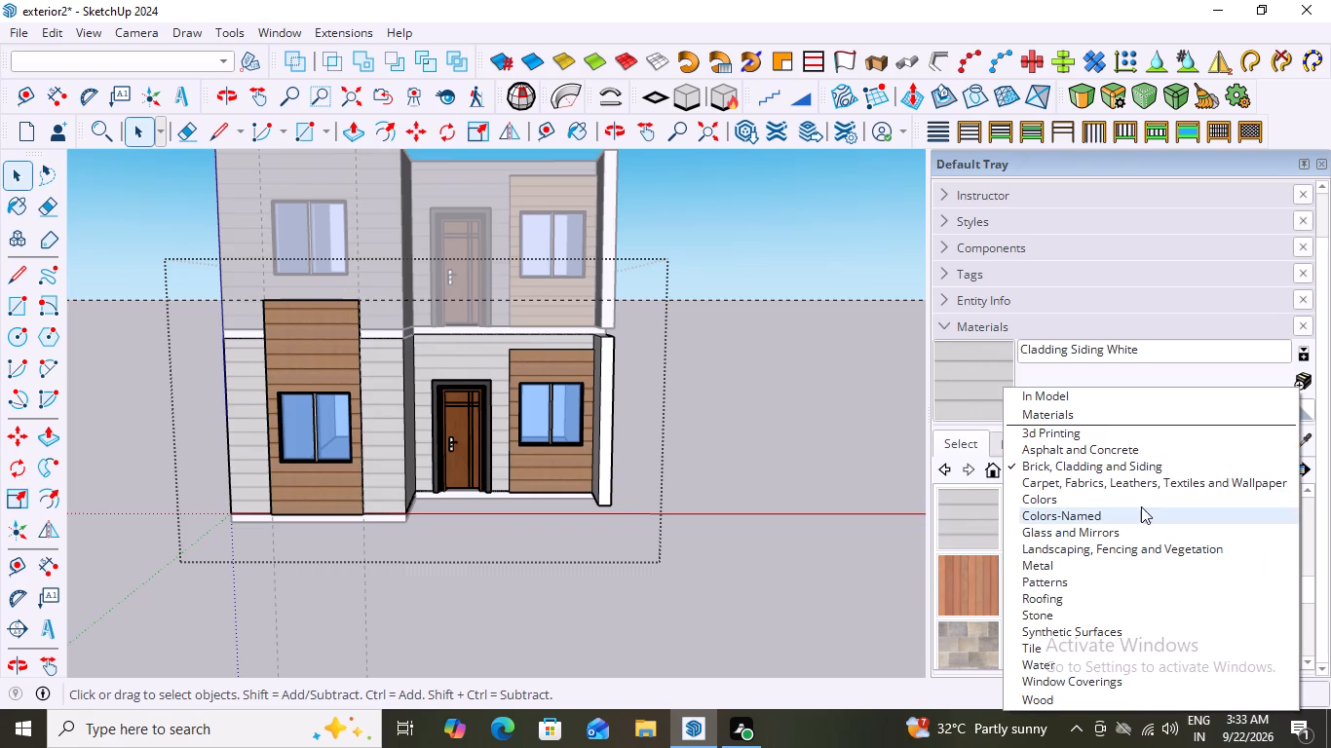
{"action": "left_click", "coordinate": [1054, 479]}
{"action": "scroll", "coordinate": [1057, 509], "scroll_direction": "down", "scroll_amount": 2}
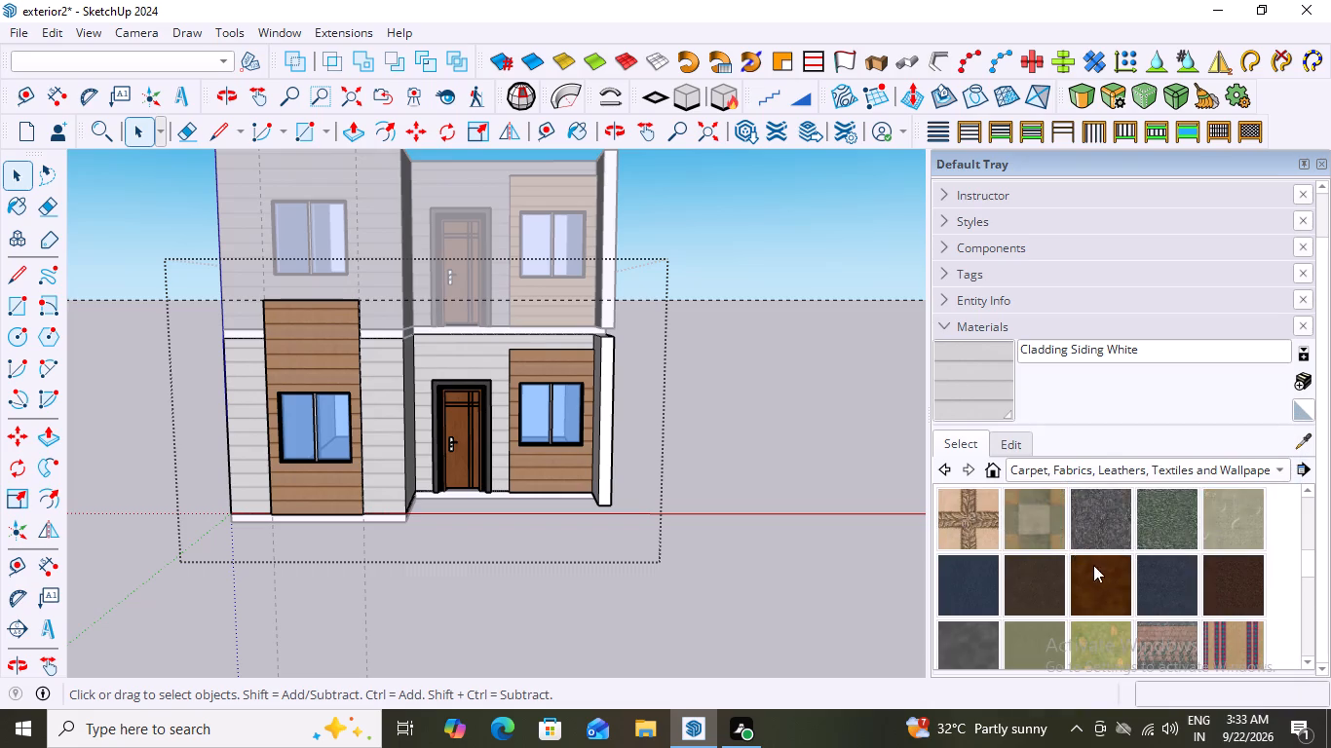
{"action": "scroll", "coordinate": [1103, 570], "scroll_direction": "down", "scroll_amount": 4}
{"action": "left_click", "coordinate": [1052, 532]}
{"action": "left_click", "coordinate": [326, 364]}
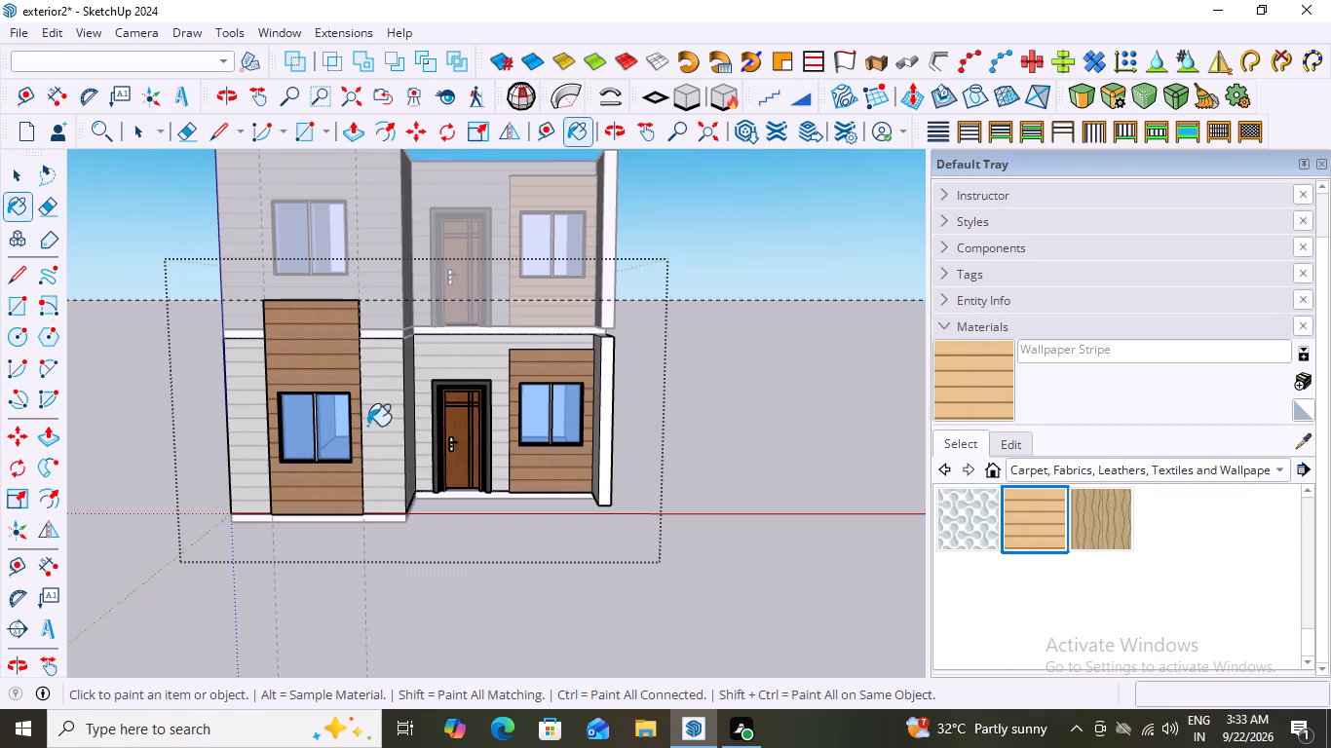
Paint the tall window panel's outer side edge and top edge with Wallpaper Stripe.
{"action": "scroll", "coordinate": [343, 480], "scroll_direction": "up", "scroll_amount": 2}
{"action": "middle_click_drag", "start_coordinate": [435, 490], "coordinate": [303, 526]}
{"action": "scroll", "coordinate": [276, 425], "scroll_direction": "up", "scroll_amount": 10}
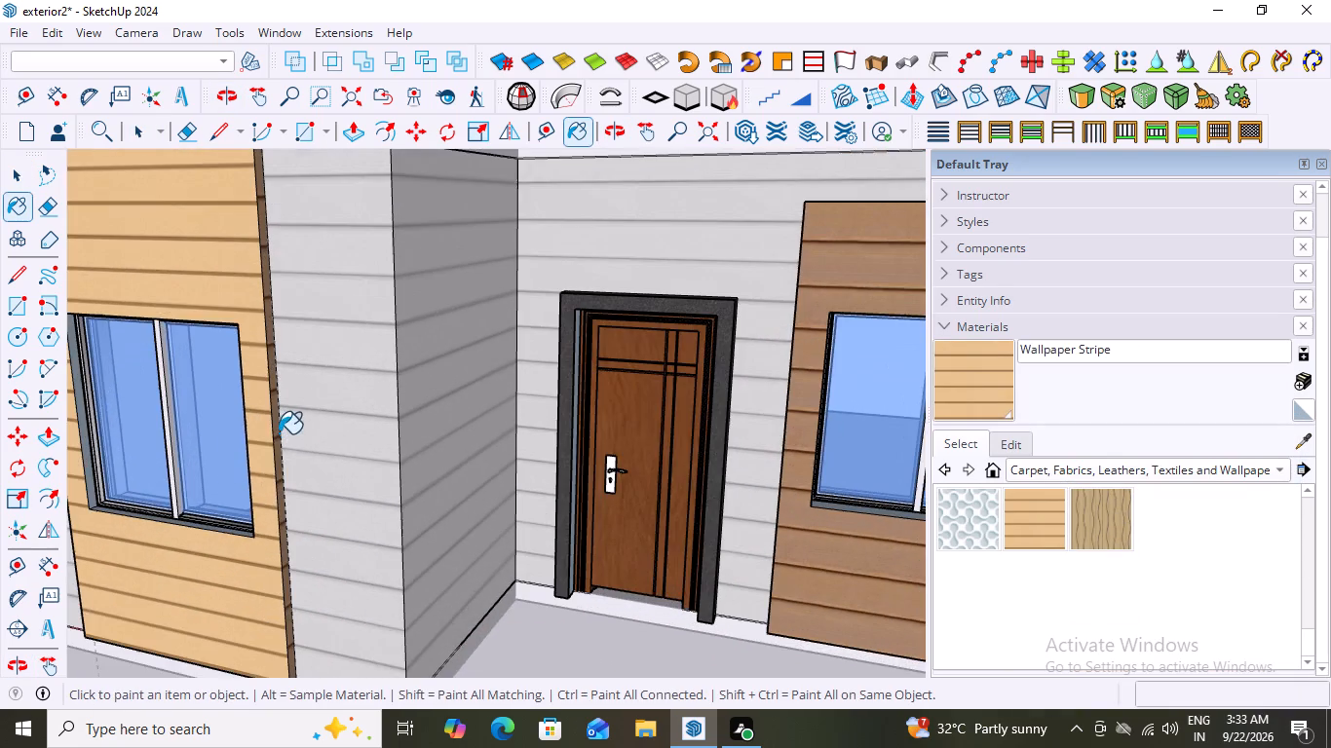
{"action": "scroll", "coordinate": [253, 507], "scroll_direction": "down", "scroll_amount": 7}
{"action": "middle_click_drag", "start_coordinate": [260, 561], "coordinate": [600, 577]}
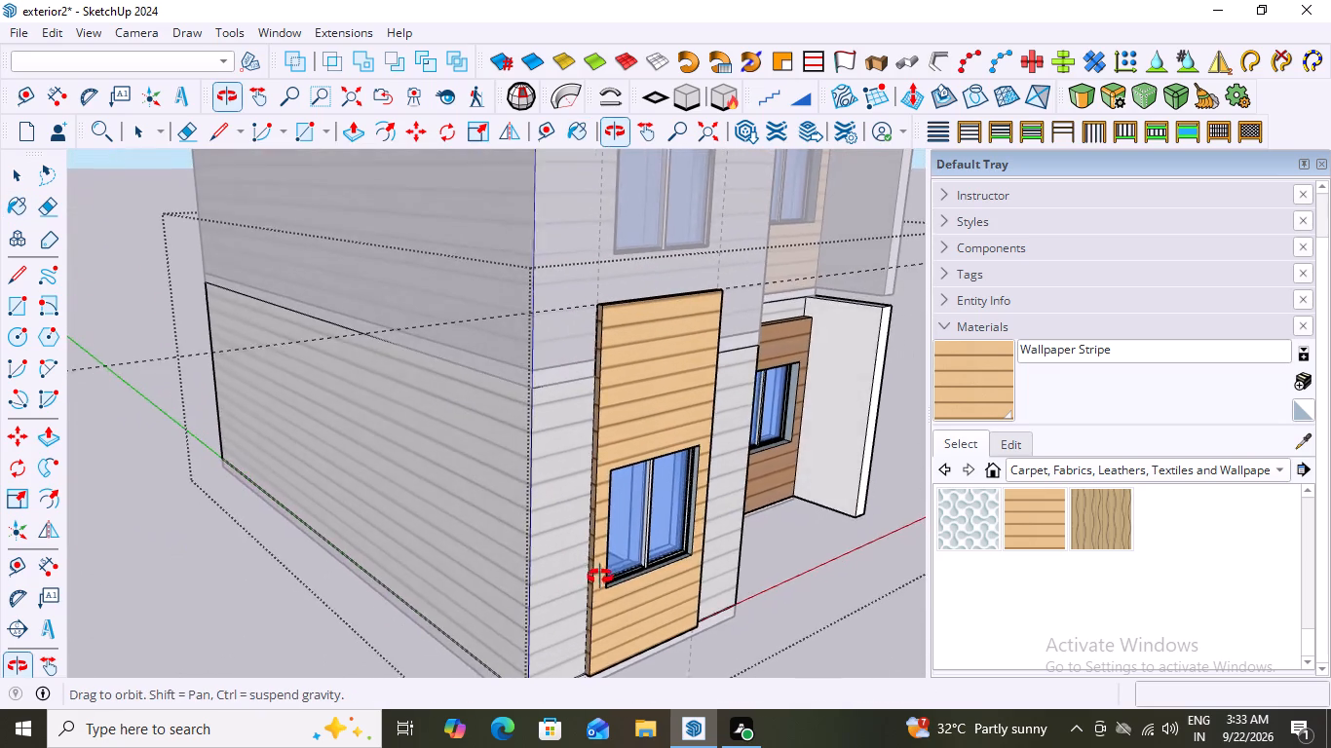
{"action": "middle_click_drag", "start_coordinate": [600, 577], "coordinate": [601, 577]}
{"action": "scroll", "coordinate": [596, 494], "scroll_direction": "up", "scroll_amount": 9}
{"action": "left_click", "coordinate": [590, 482]}
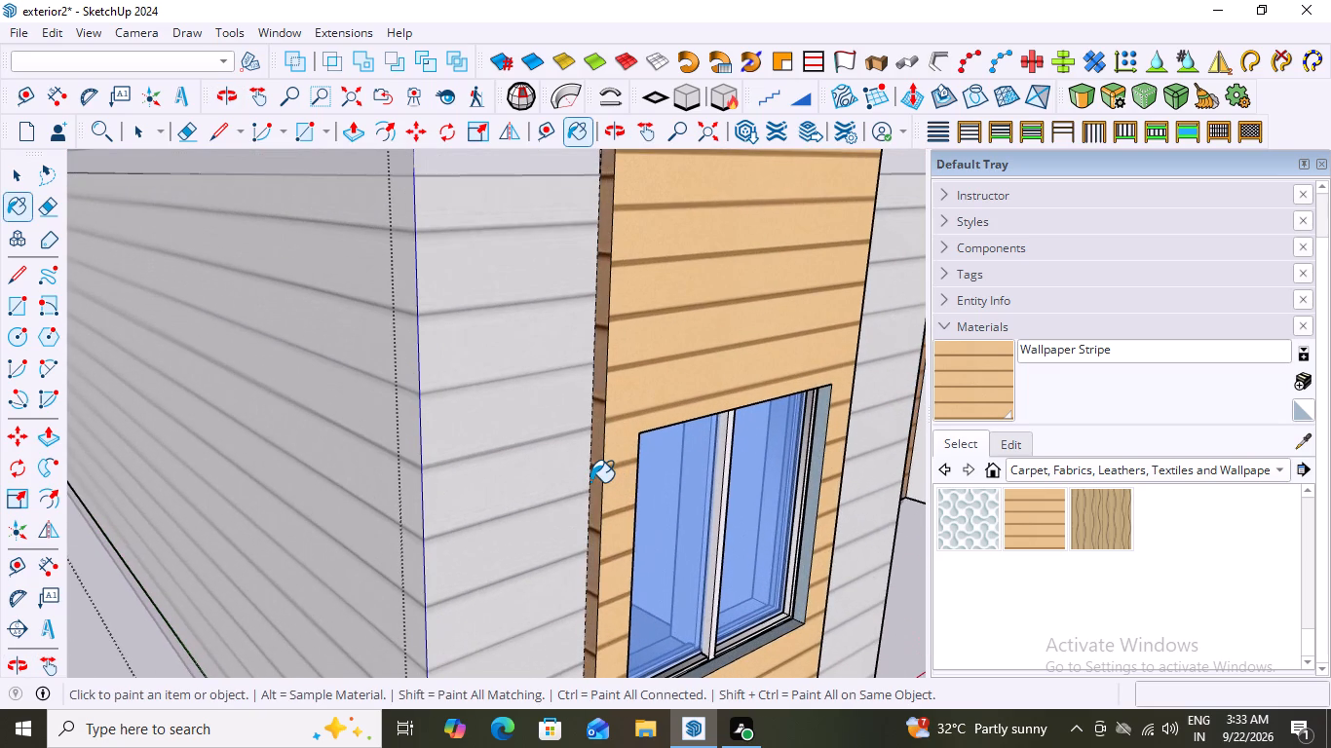
{"action": "left_click", "coordinate": [595, 497]}
{"action": "scroll", "coordinate": [615, 524], "scroll_direction": "down", "scroll_amount": 10}
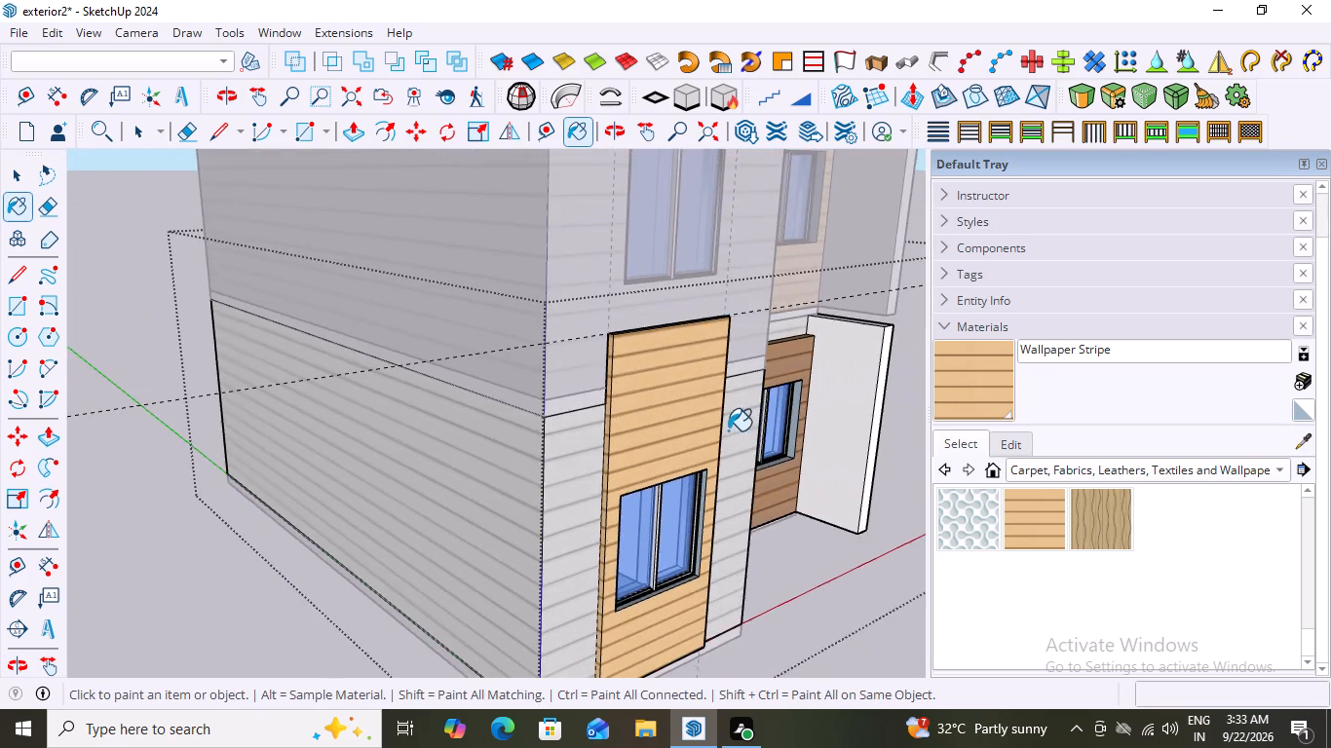
{"action": "middle_click_drag", "start_coordinate": [728, 430], "coordinate": [693, 564]}
{"action": "scroll", "coordinate": [637, 482], "scroll_direction": "up", "scroll_amount": 7}
{"action": "left_click", "coordinate": [682, 505]}
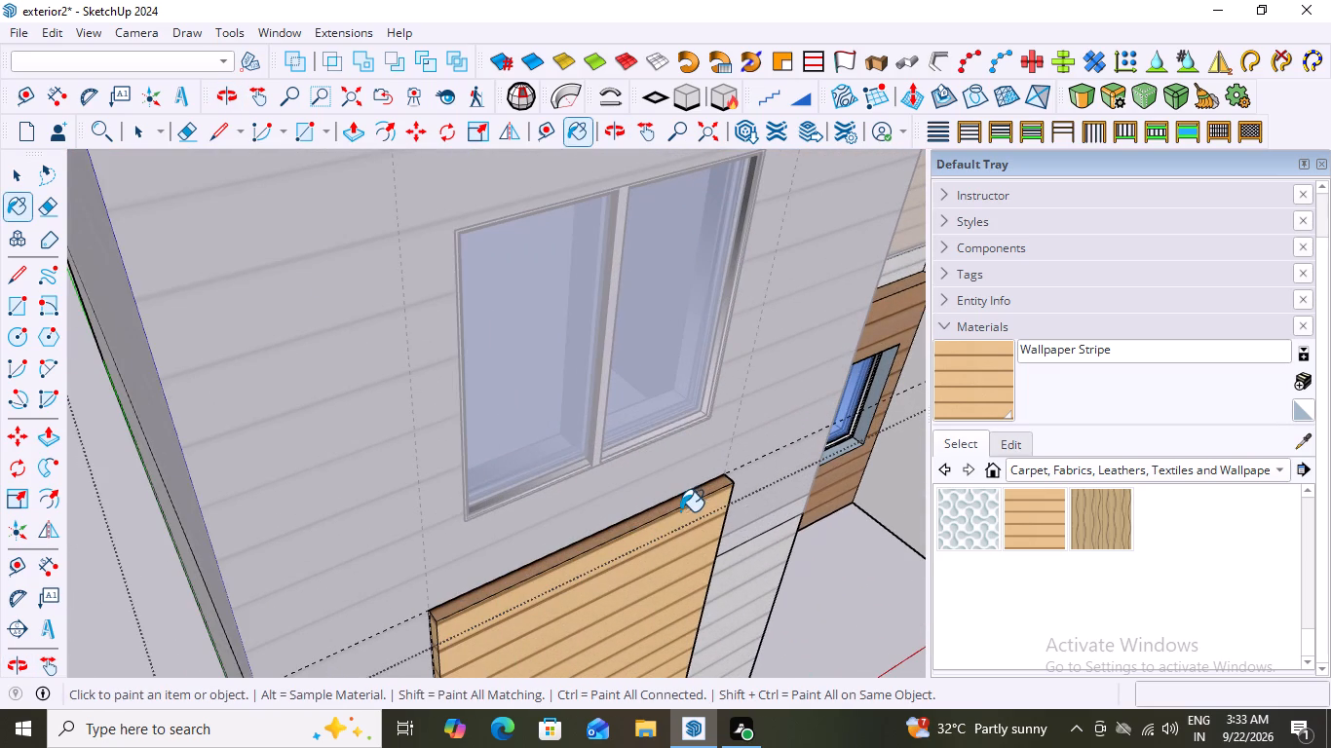
{"action": "left_click", "coordinate": [639, 518]}
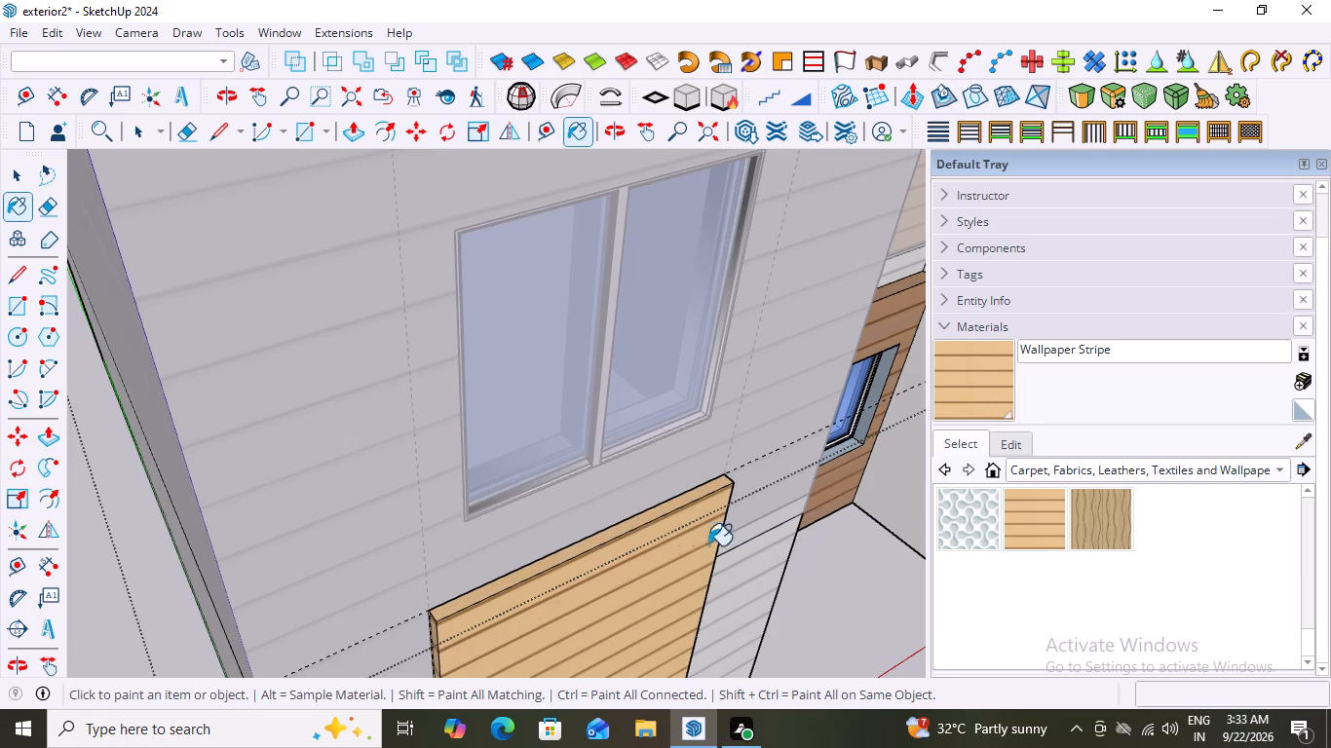
Paint the tall window panel's remaining side edge, nearest the door, with Wallpaper Stripe.
{"action": "scroll", "coordinate": [636, 533], "scroll_direction": "down", "scroll_amount": 7}
{"action": "middle_click_drag", "start_coordinate": [787, 572], "coordinate": [405, 441]}
{"action": "scroll", "coordinate": [406, 441], "scroll_direction": "down", "scroll_amount": 15}
{"action": "middle_click_drag", "start_coordinate": [638, 644], "coordinate": [527, 635]}
{"action": "scroll", "coordinate": [530, 593], "scroll_direction": "up", "scroll_amount": 7}
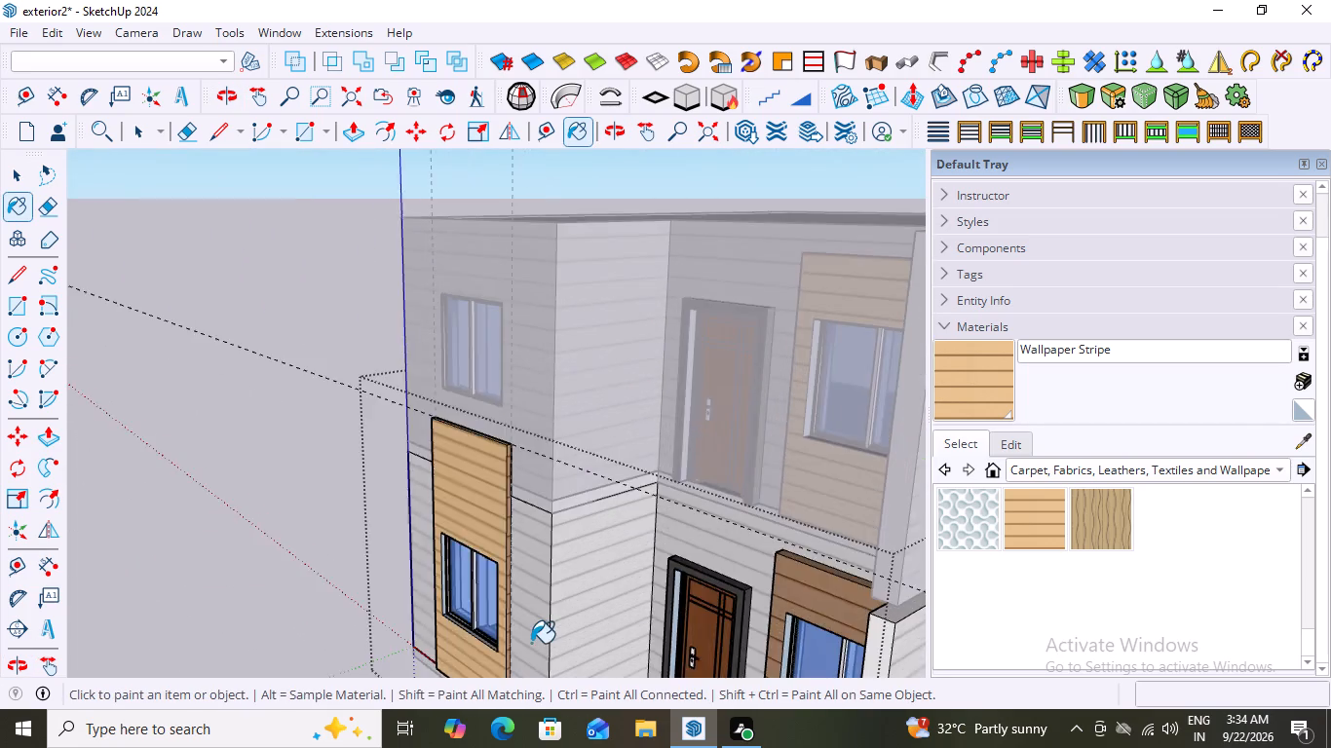
{"action": "scroll", "coordinate": [531, 643], "scroll_direction": "up", "scroll_amount": 14}
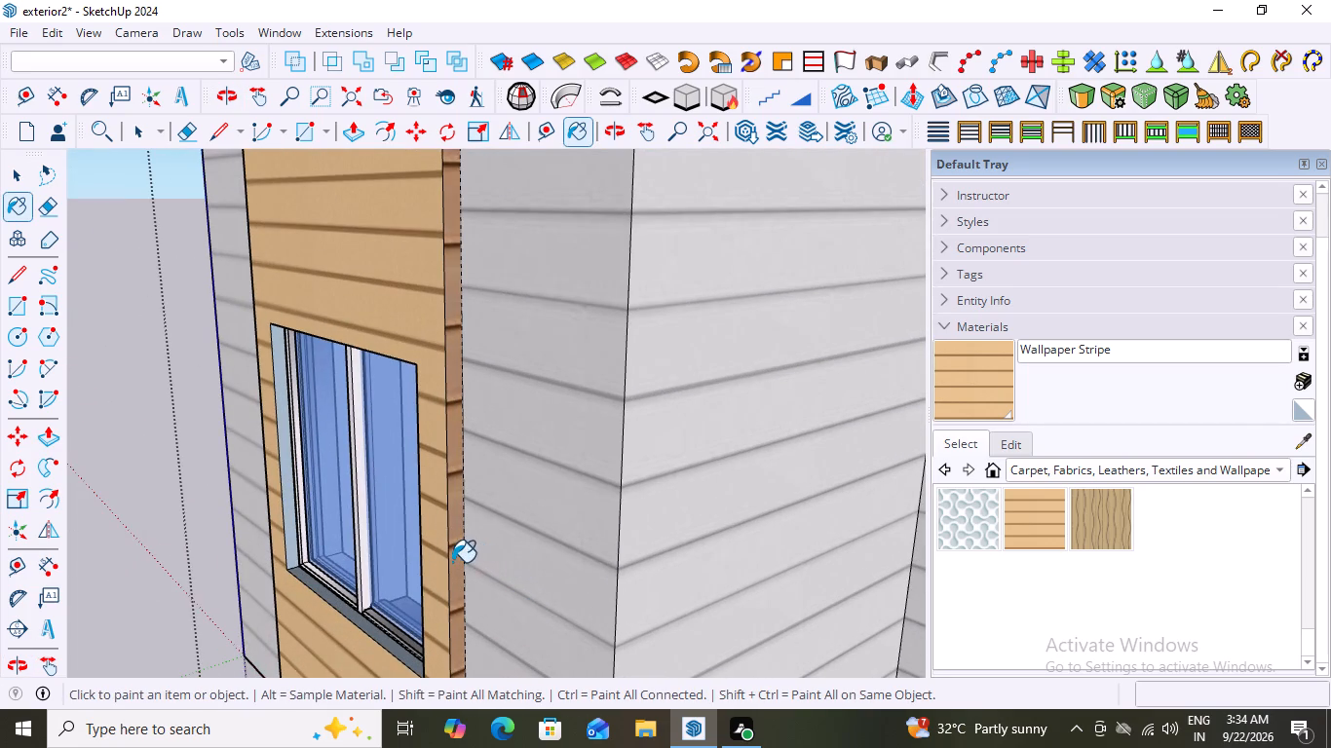
{"action": "left_click", "coordinate": [452, 562]}
Paint the front face and top edge of the ground-floor window panel beside the door with Wallpaper Stripe.
{"action": "scroll", "coordinate": [460, 579], "scroll_direction": "down", "scroll_amount": 12}
{"action": "scroll", "coordinate": [661, 611], "scroll_direction": "down", "scroll_amount": 3}
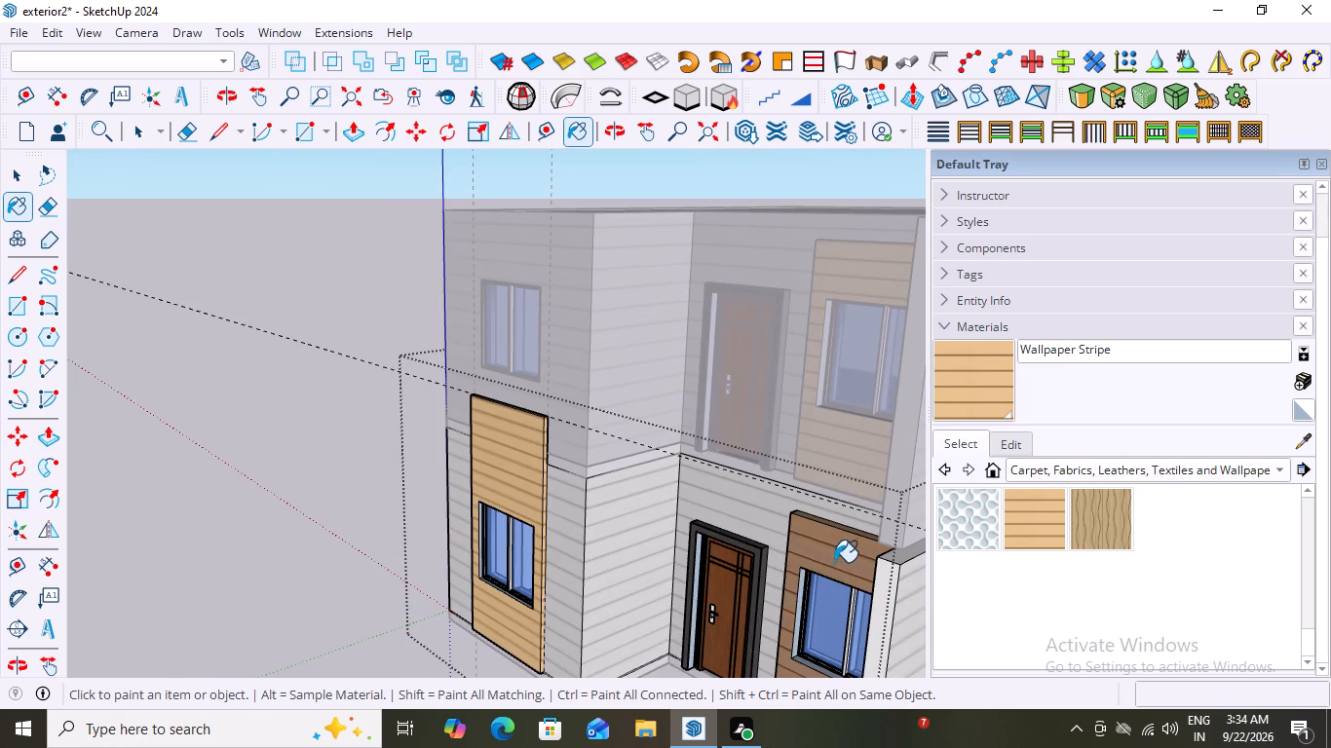
{"action": "left_click", "coordinate": [840, 556]}
{"action": "middle_click_drag", "start_coordinate": [774, 585], "coordinate": [955, 685]}
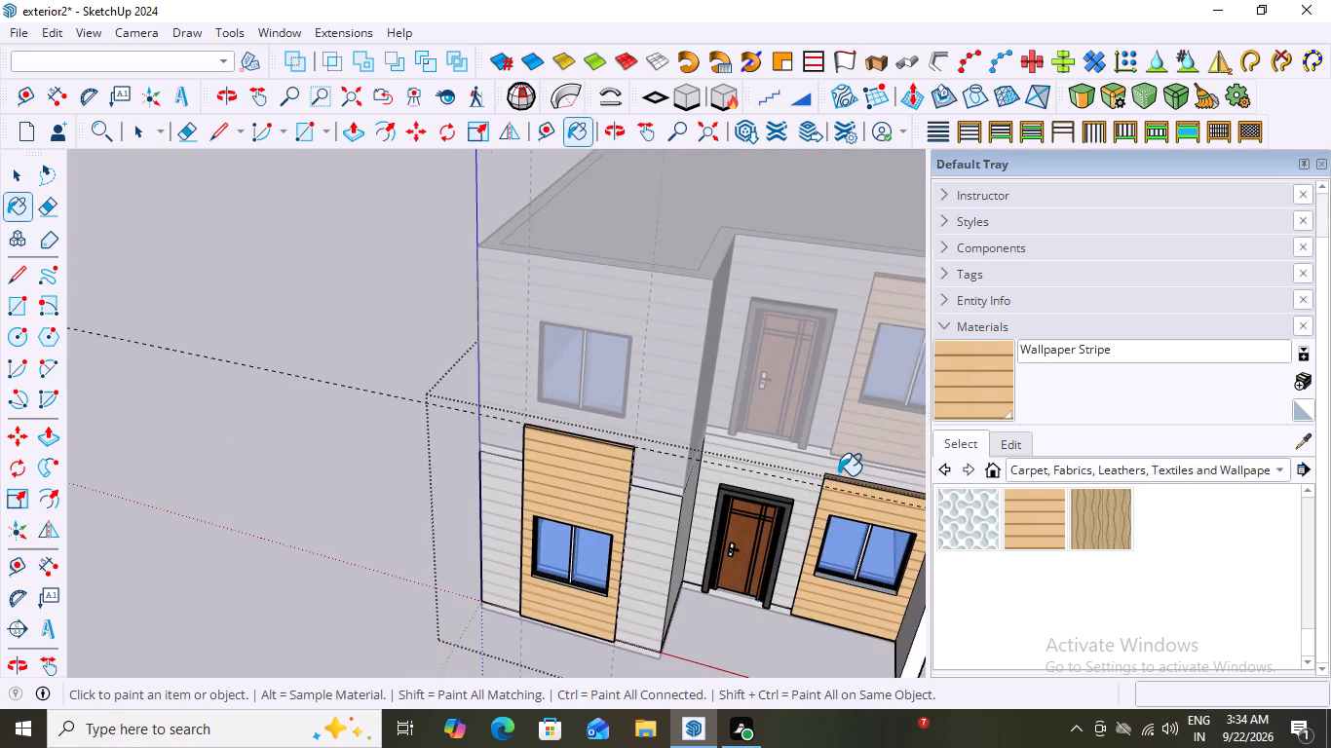
{"action": "scroll", "coordinate": [838, 475], "scroll_direction": "up", "scroll_amount": 7}
{"action": "left_click", "coordinate": [844, 489]}
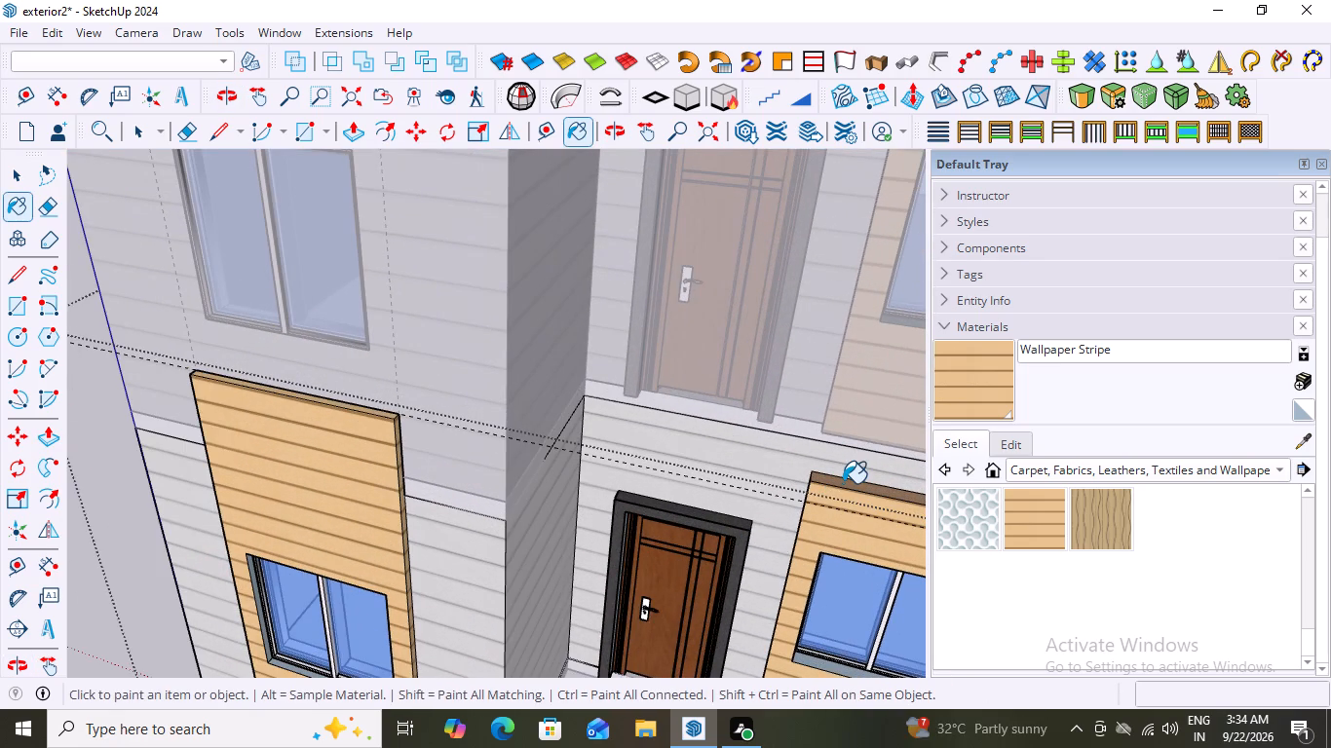
{"action": "left_click", "coordinate": [842, 487]}
{"action": "left_click", "coordinate": [845, 483]}
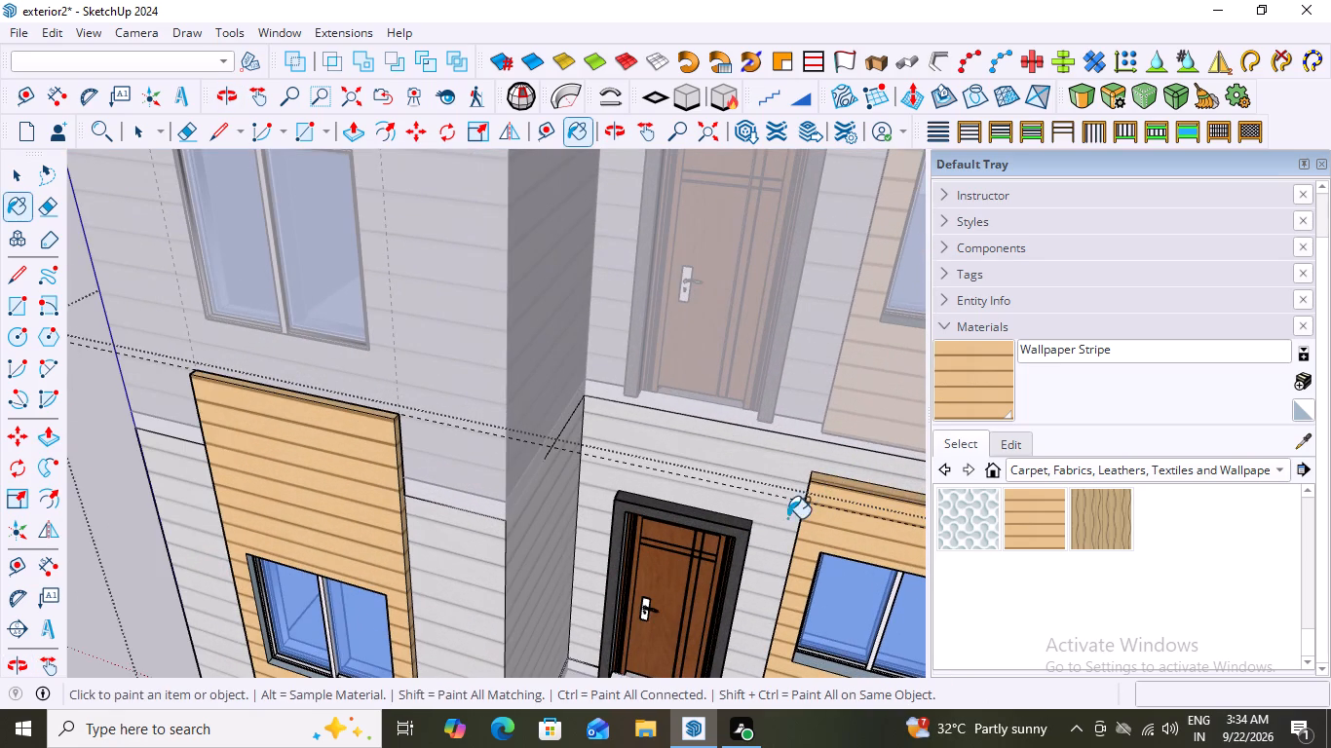
Paint that panel's side edge nearest the door with Wallpaper Stripe and leave the ground floor group.
{"action": "middle_click_drag", "start_coordinate": [767, 524], "coordinate": [898, 503]}
{"action": "scroll", "coordinate": [855, 530], "scroll_direction": "up", "scroll_amount": 11}
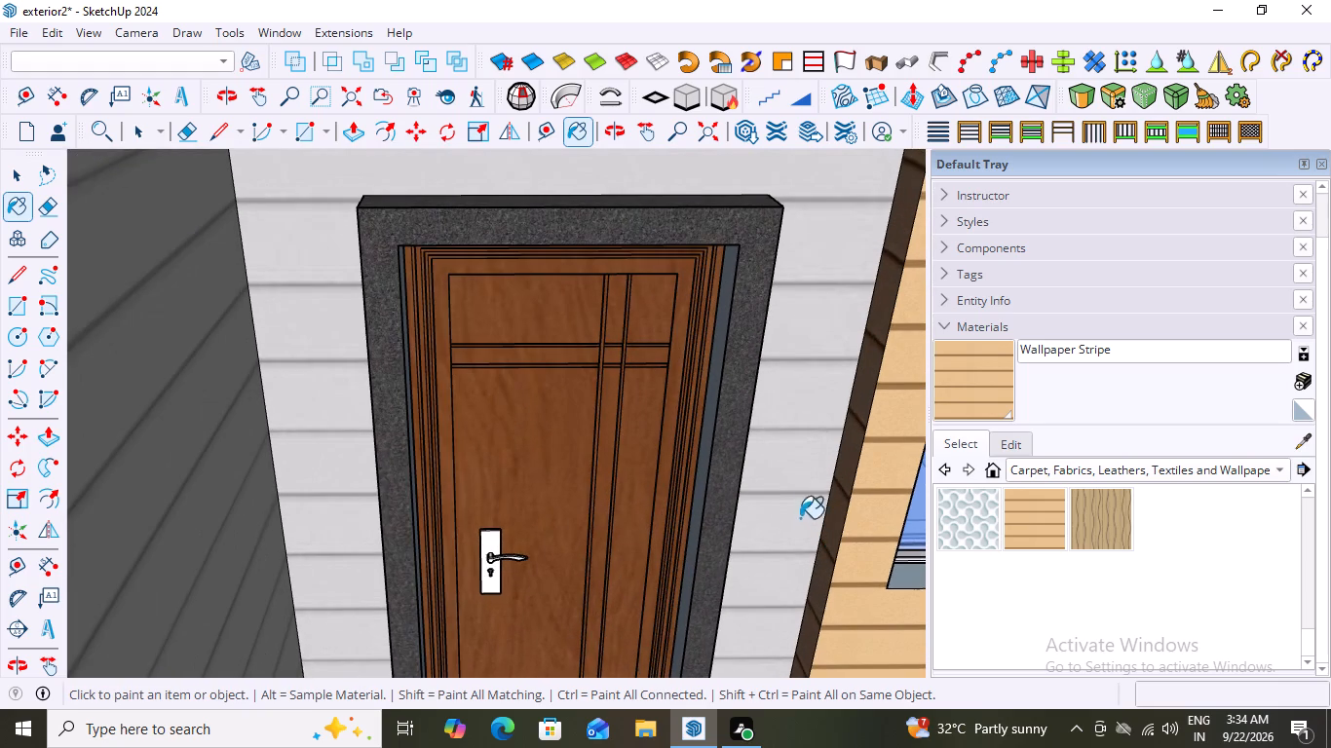
{"action": "left_click", "coordinate": [831, 540]}
{"action": "scroll", "coordinate": [693, 485], "scroll_direction": "down", "scroll_amount": 14}
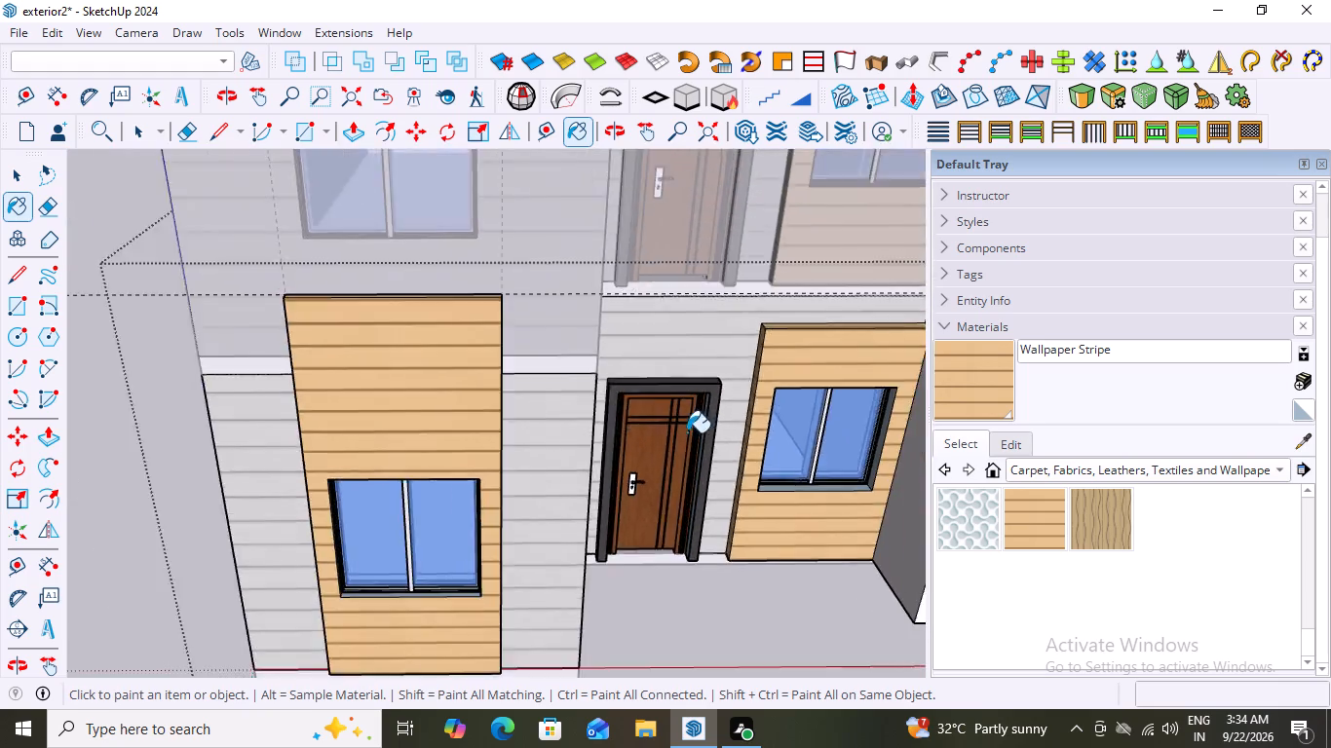
{"action": "scroll", "coordinate": [687, 432], "scroll_direction": "down", "scroll_amount": 12}
{"action": "key", "text": "space"}
{"action": "left_click", "coordinate": [714, 630]}
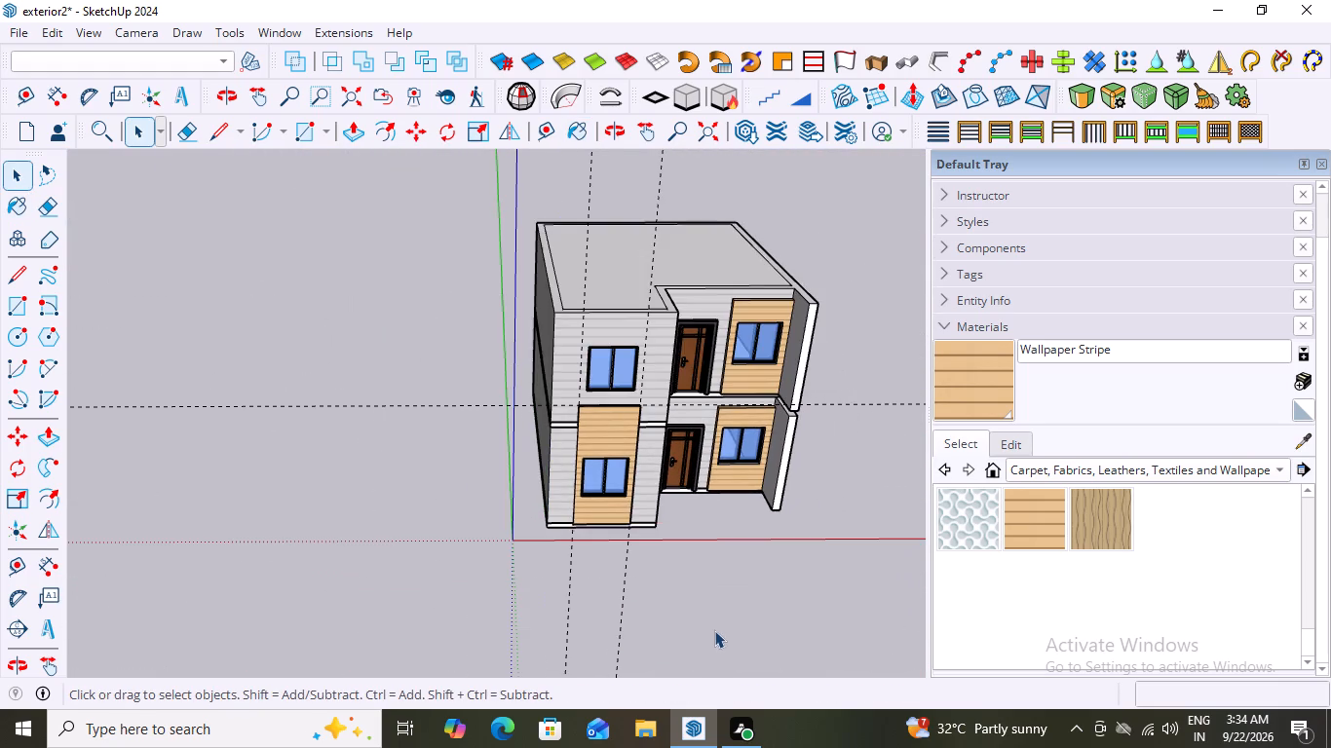
Examine the front facade of both storeys, comparing the tan window panels with the white siding.
{"action": "middle_click_drag", "start_coordinate": [816, 504], "coordinate": [788, 430]}
{"action": "left_click", "coordinate": [843, 275]}
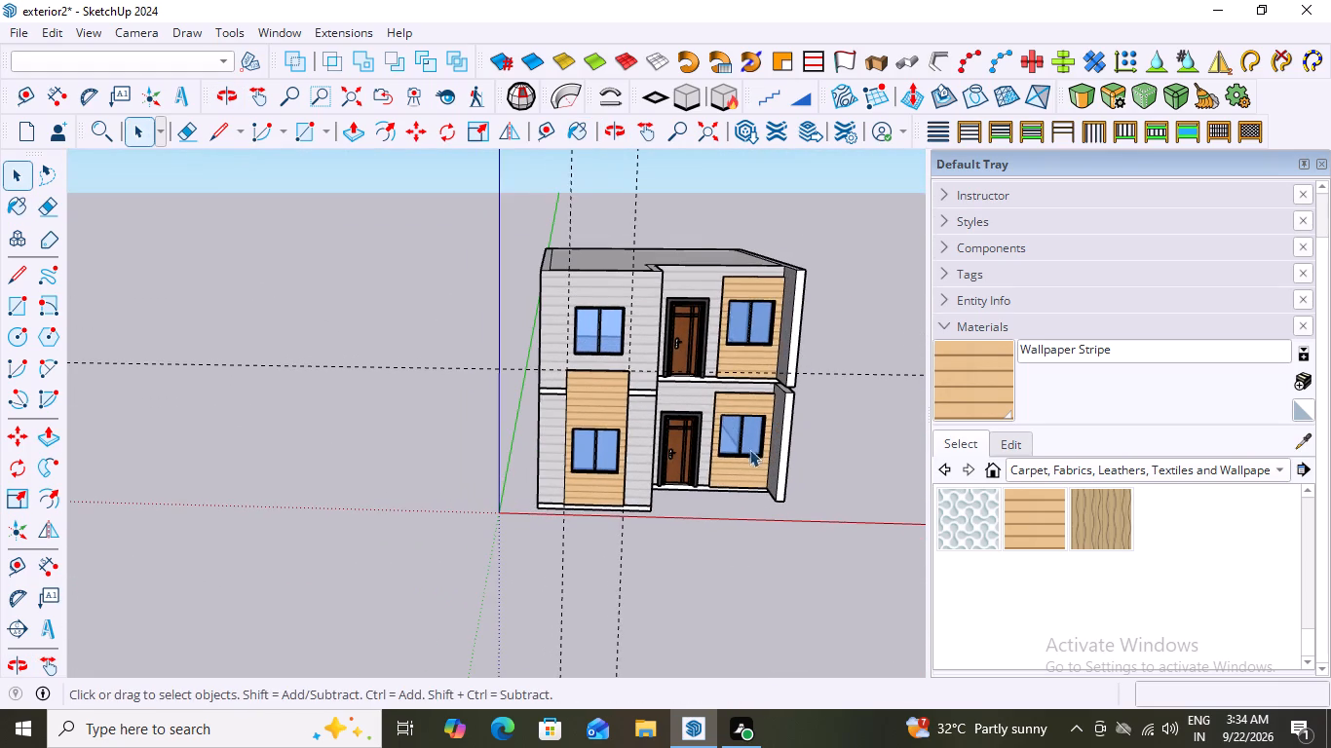
{"action": "middle_click_drag", "start_coordinate": [742, 448], "coordinate": [705, 382]}
{"action": "scroll", "coordinate": [638, 334], "scroll_direction": "up", "scroll_amount": 6}
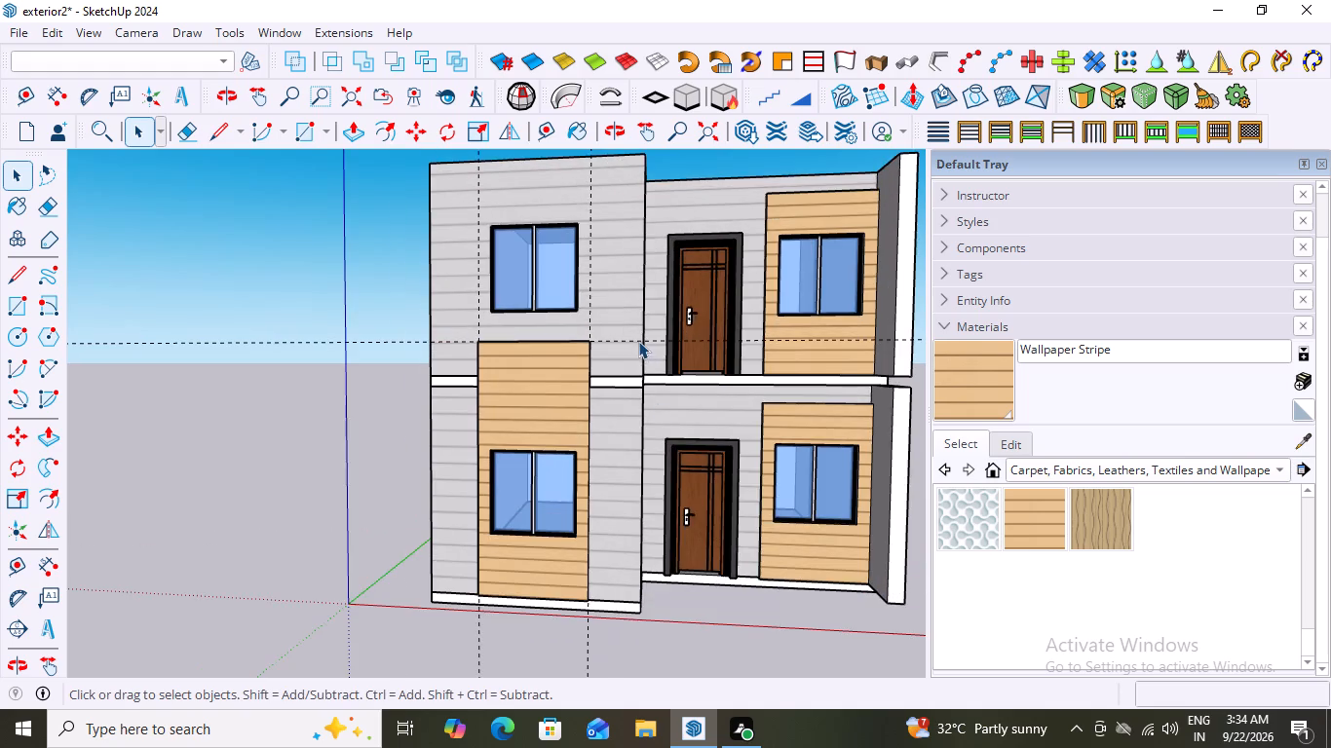
{"action": "middle_click_drag", "start_coordinate": [683, 451], "coordinate": [719, 474]}
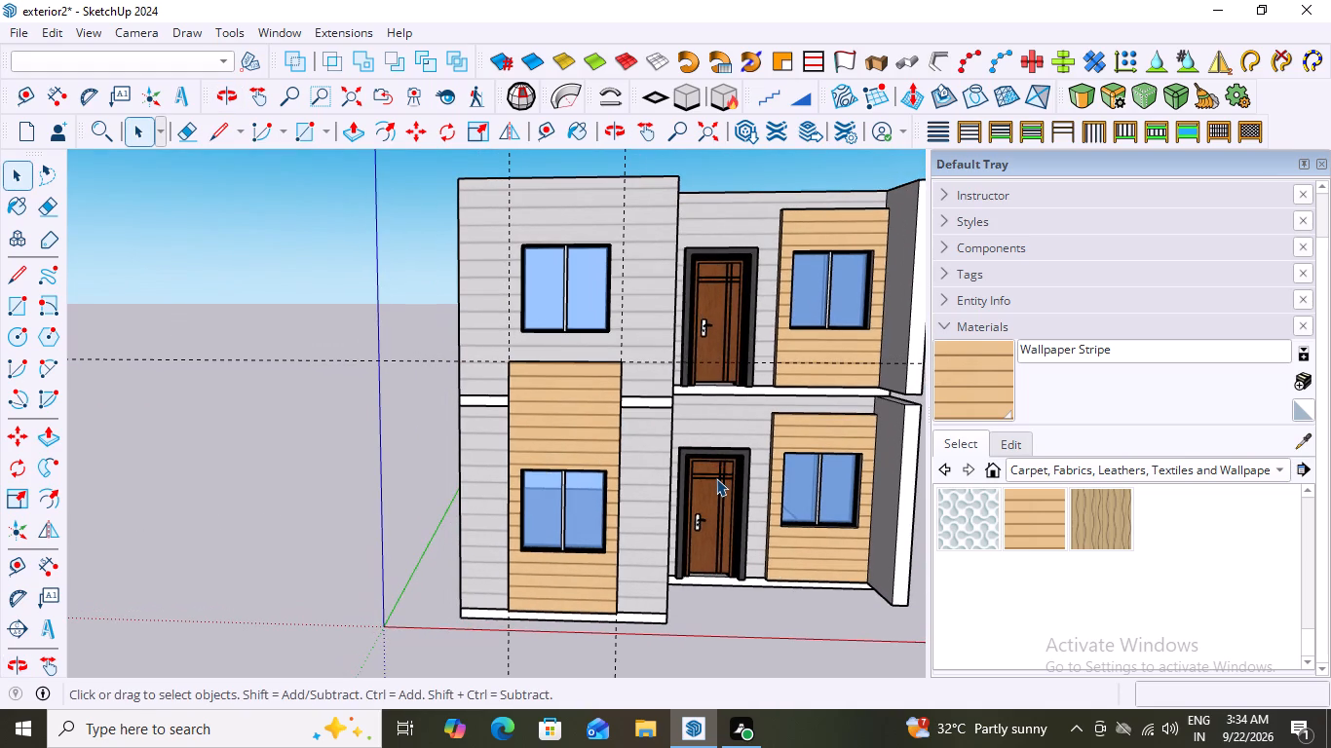
{"action": "key", "text": "Escape"}
{"action": "double_click", "coordinate": [744, 618]}
{"action": "left_click", "coordinate": [404, 213]}
{"action": "left_click", "coordinate": [323, 225]}
{"action": "scroll", "coordinate": [377, 332], "scroll_direction": "down", "scroll_amount": 11}
{"action": "left_click", "coordinate": [755, 216]}
{"action": "middle_click", "coordinate": [693, 333]}
{"action": "scroll", "coordinate": [693, 333], "scroll_direction": "up", "scroll_amount": 1}
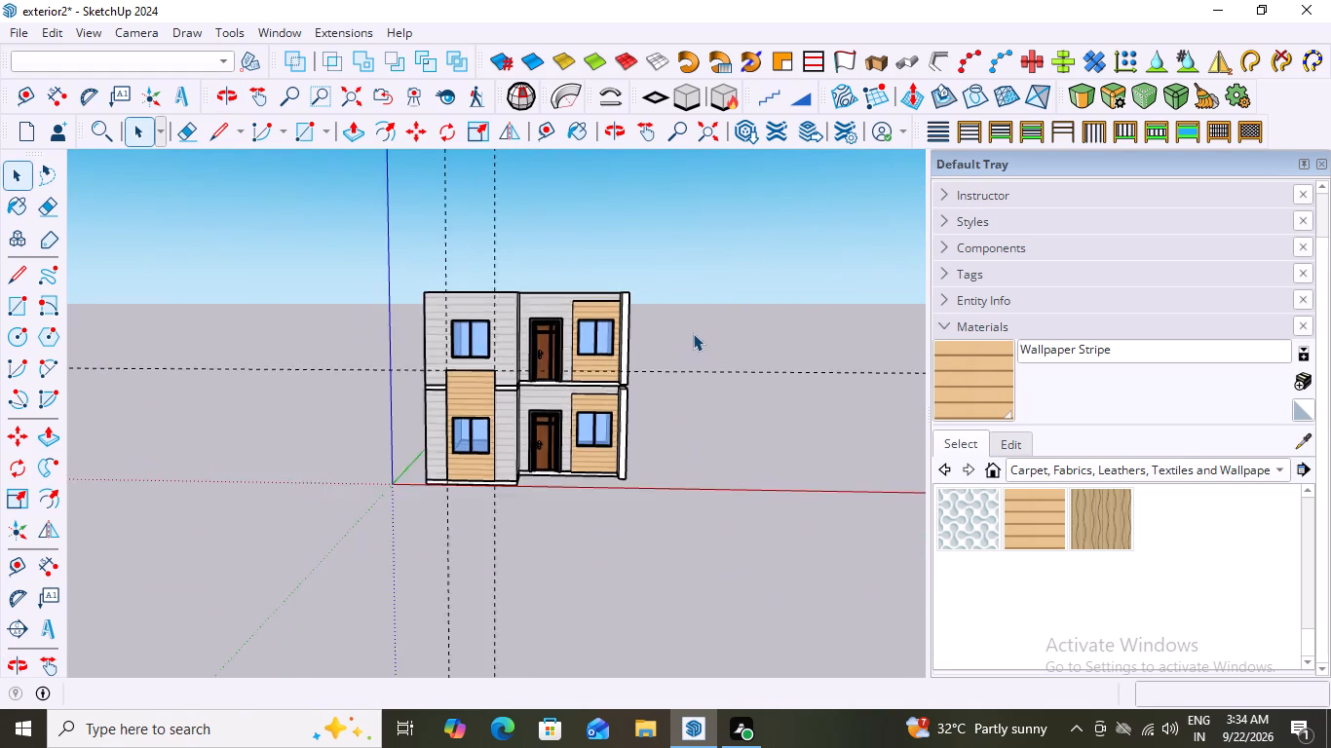
{"action": "middle_click", "coordinate": [693, 333]}
{"action": "middle_click_drag", "start_coordinate": [632, 379], "coordinate": [713, 377]}
{"action": "scroll", "coordinate": [365, 443], "scroll_direction": "up", "scroll_amount": 2}
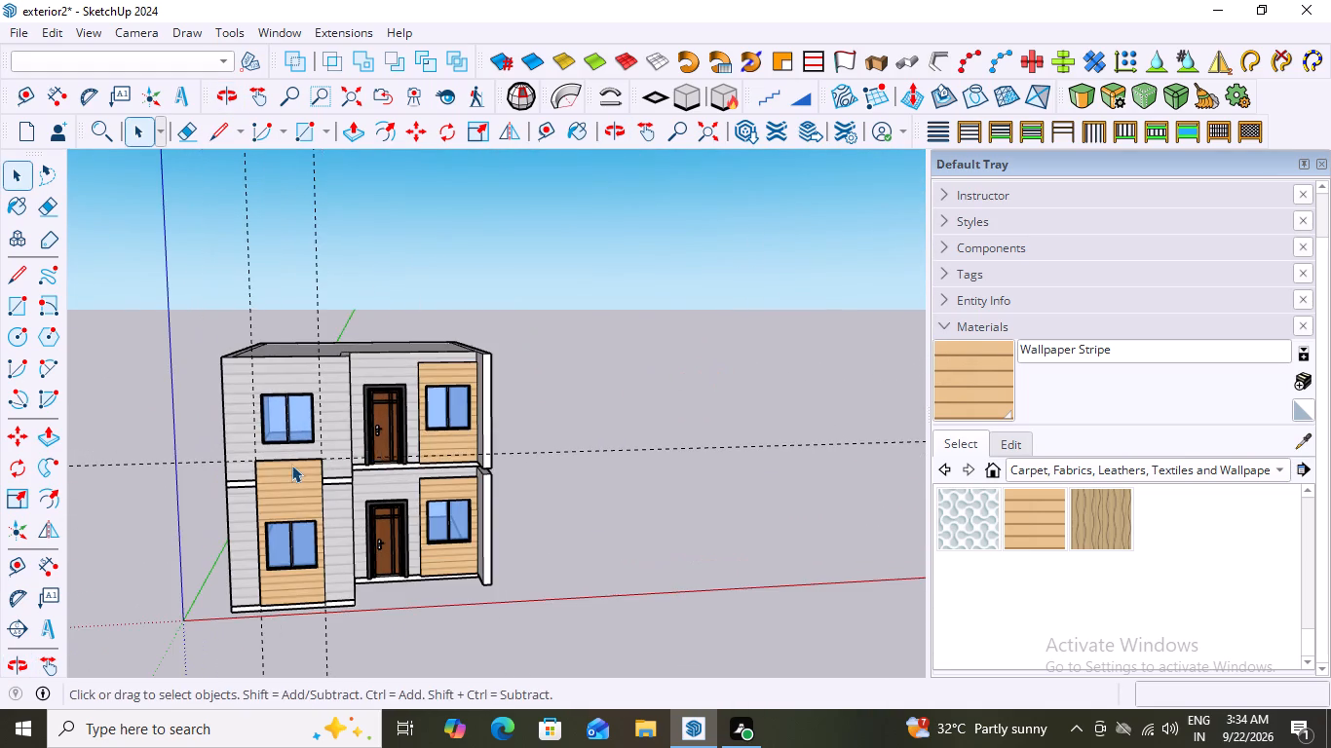
{"action": "middle_click_drag", "start_coordinate": [289, 465], "coordinate": [269, 467]}
{"action": "scroll", "coordinate": [250, 479], "scroll_direction": "up", "scroll_amount": 1}
Delete all construction guides from the model.
{"action": "left_click", "coordinate": [45, 26]}
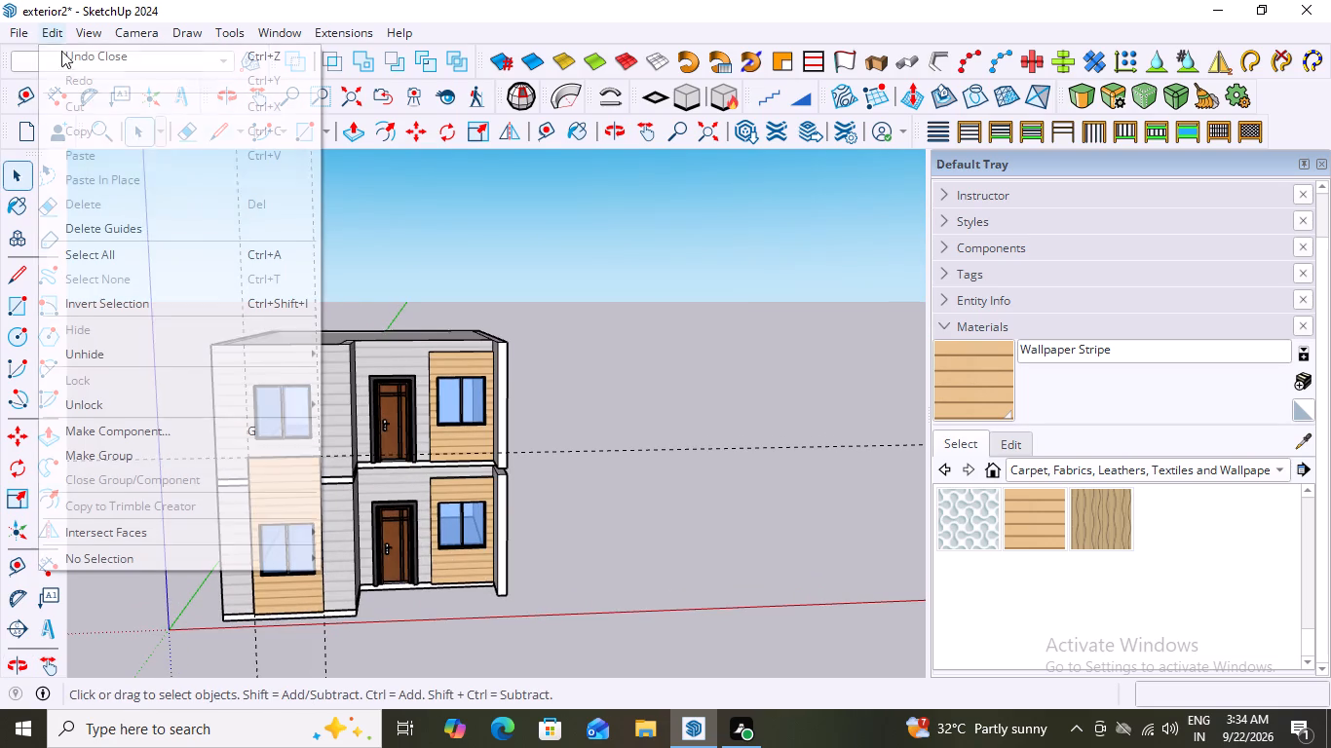
{"action": "left_click", "coordinate": [117, 232]}
Inside the mid-level slab group, push/pull the recessed front edge above the ground-floor door outward about 4' 3" to the side wall's front.
{"action": "middle_click_drag", "start_coordinate": [452, 396], "coordinate": [244, 385]}
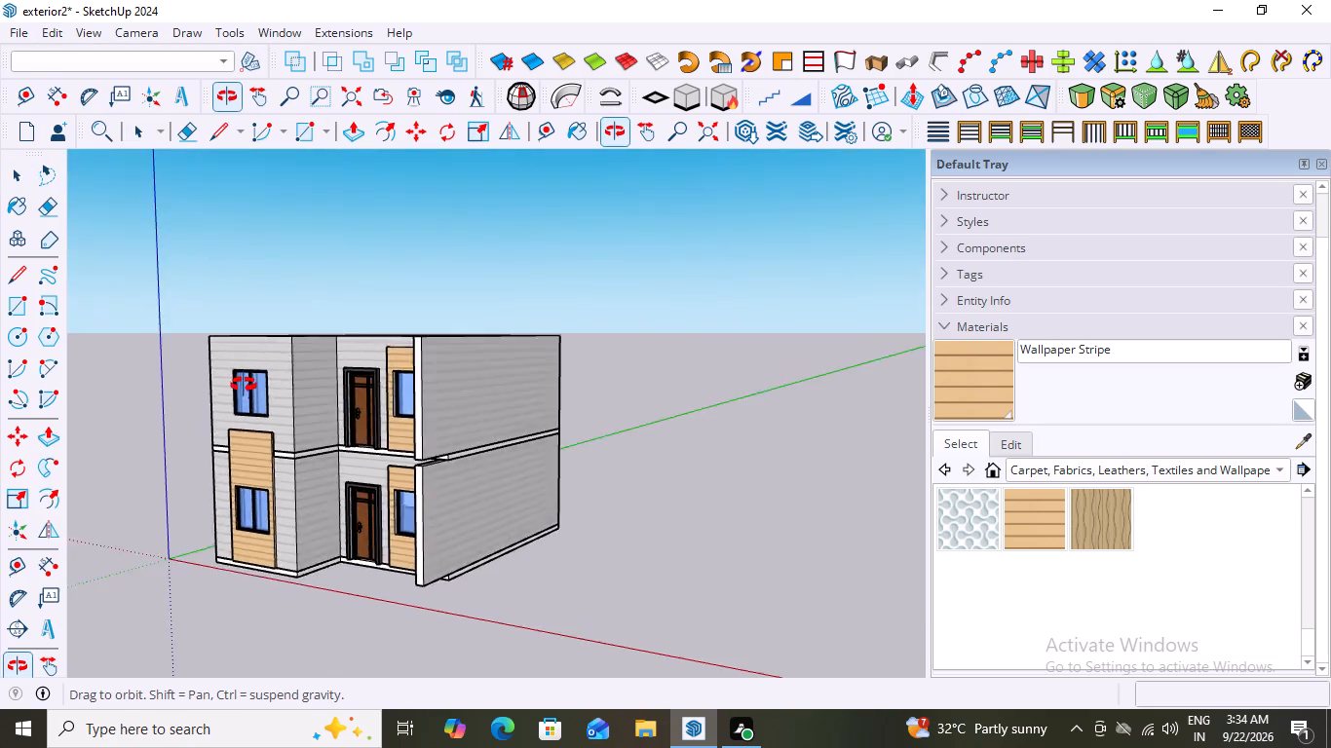
{"action": "middle_click_drag", "start_coordinate": [244, 385], "coordinate": [448, 384]}
{"action": "scroll", "coordinate": [475, 456], "scroll_direction": "up", "scroll_amount": 5}
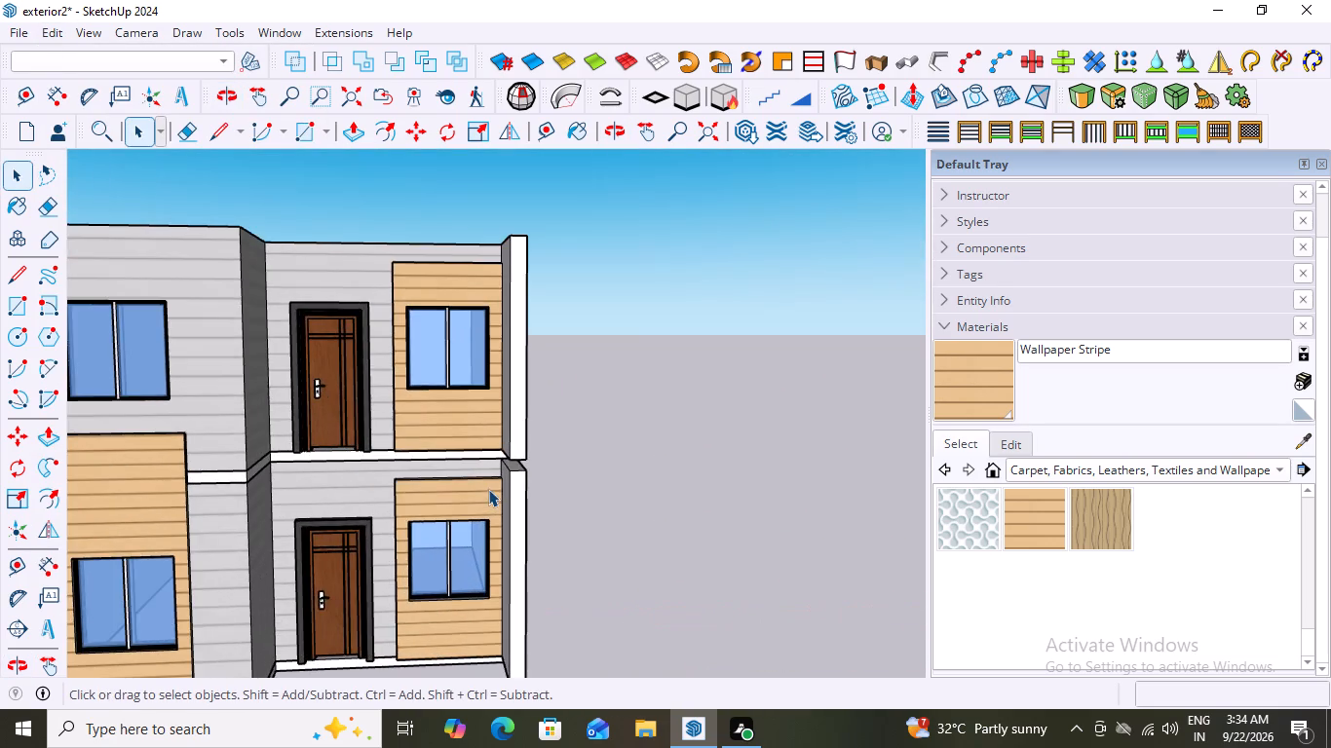
{"action": "scroll", "coordinate": [606, 389], "scroll_direction": "down", "scroll_amount": 8}
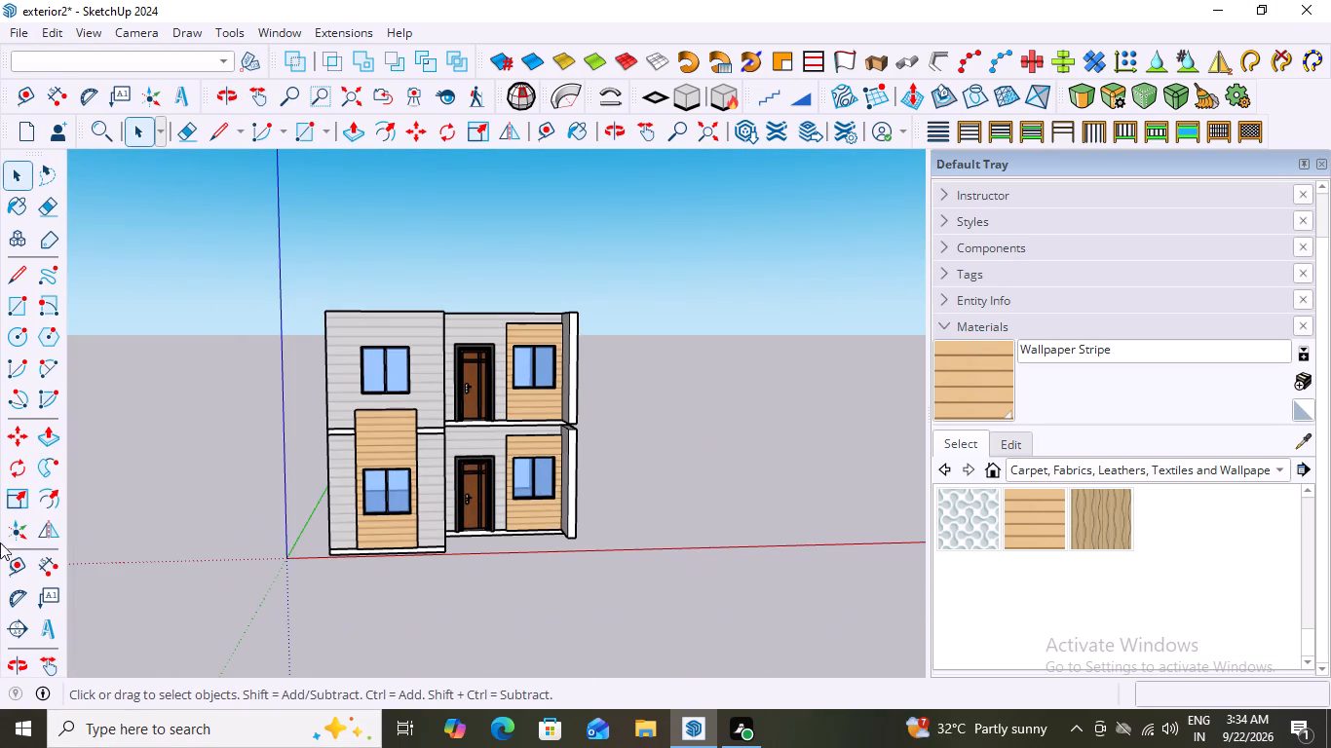
{"action": "scroll", "coordinate": [537, 450], "scroll_direction": "up", "scroll_amount": 12}
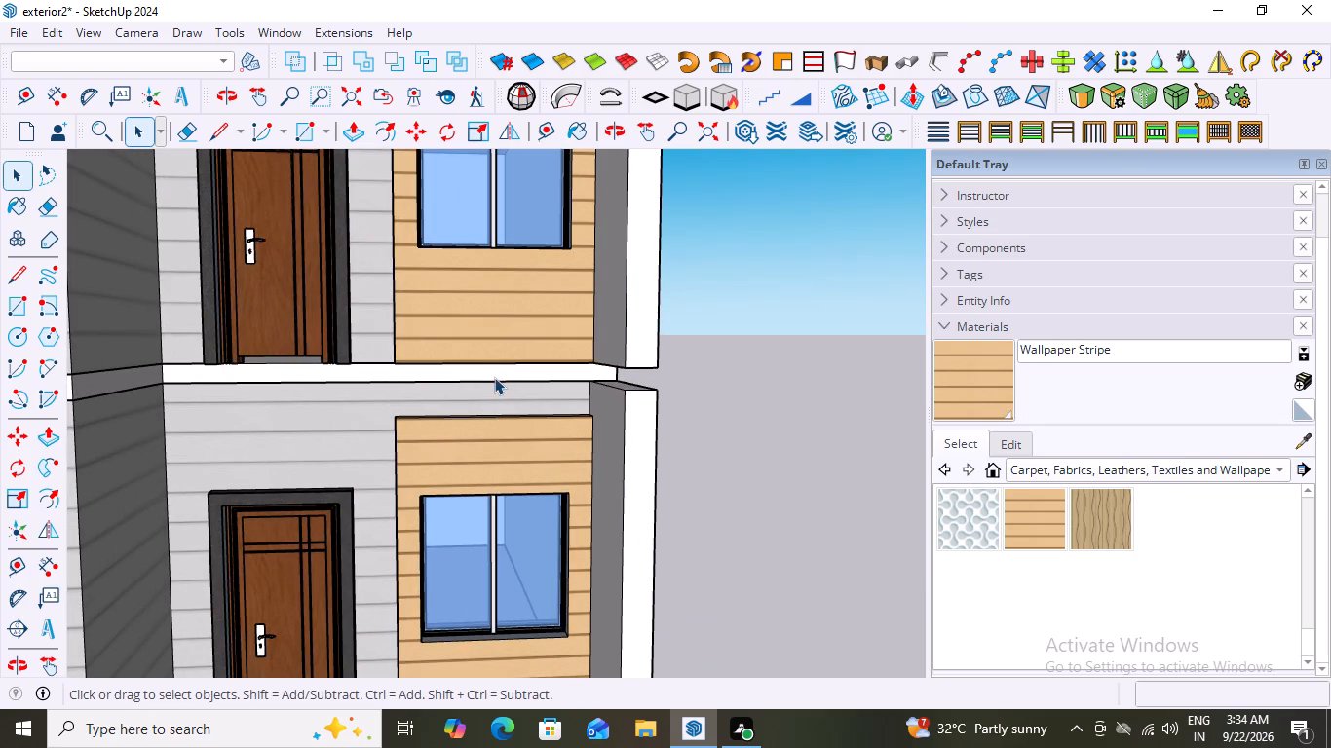
{"action": "scroll", "coordinate": [513, 374], "scroll_direction": "down", "scroll_amount": 6}
{"action": "scroll", "coordinate": [303, 400], "scroll_direction": "up", "scroll_amount": 3}
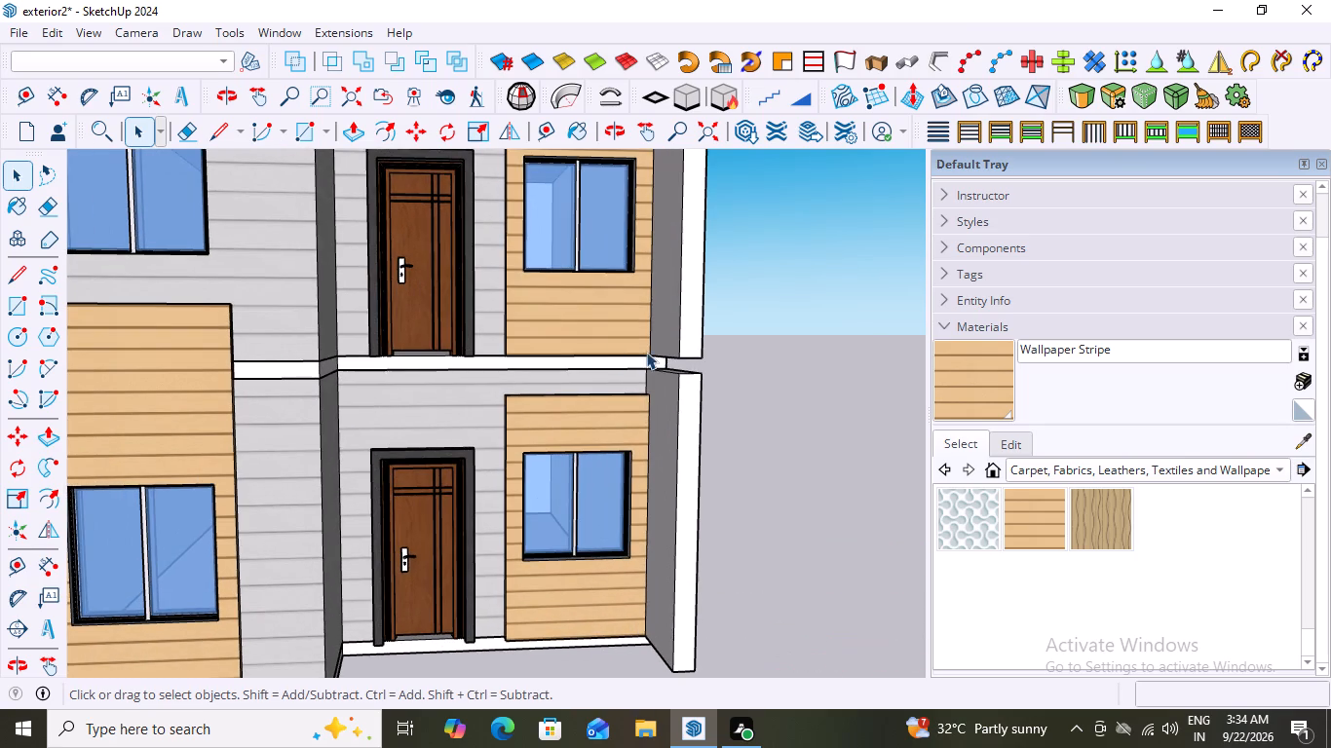
{"action": "left_click", "coordinate": [643, 361]}
{"action": "double_click", "coordinate": [643, 361]}
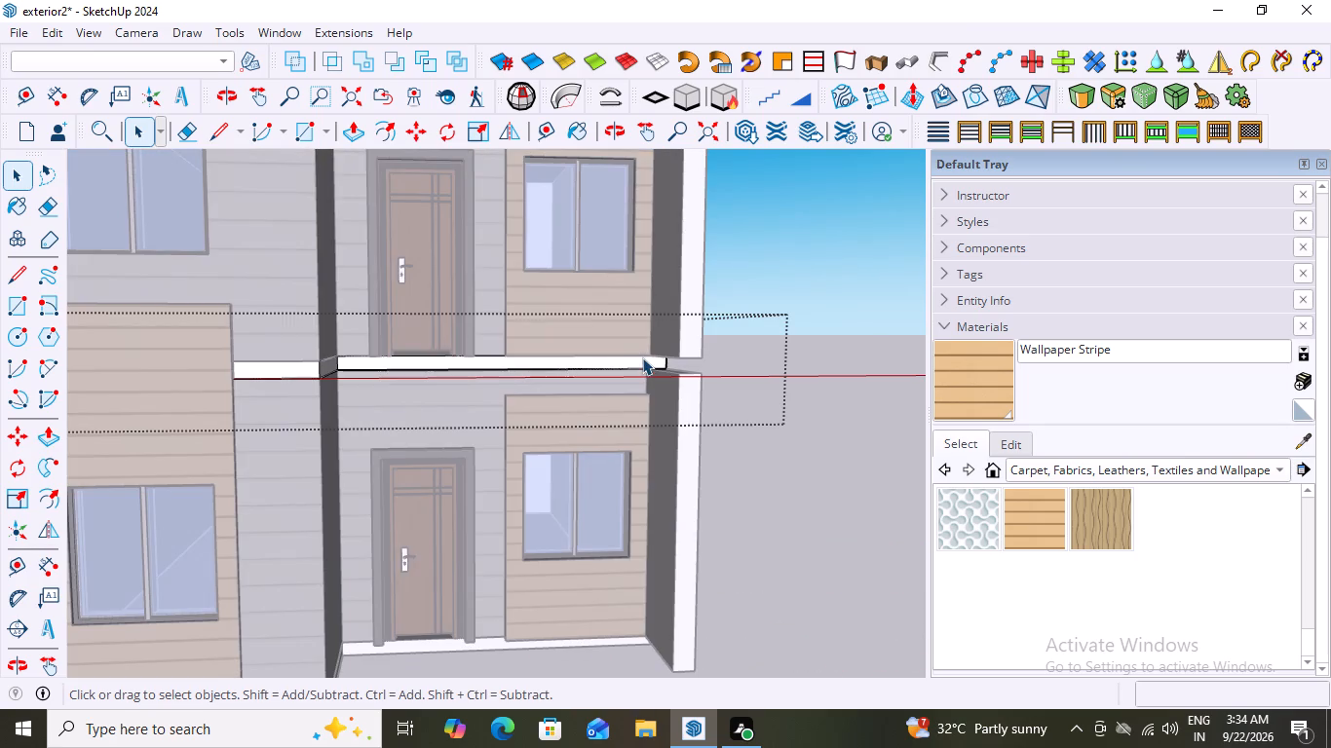
{"action": "left_click", "coordinate": [639, 360]}
{"action": "scroll", "coordinate": [639, 360], "scroll_direction": "up", "scroll_amount": 4}
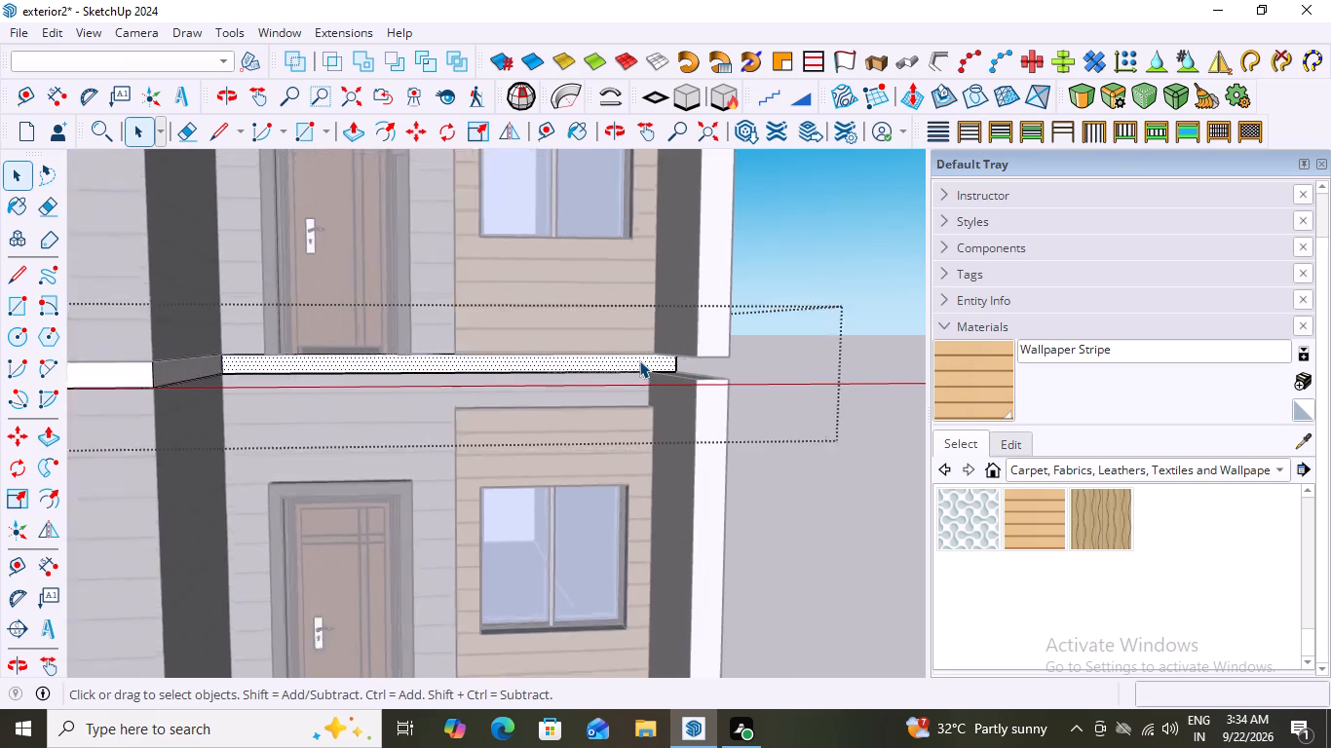
{"action": "scroll", "coordinate": [639, 360], "scroll_direction": "up", "scroll_amount": 1}
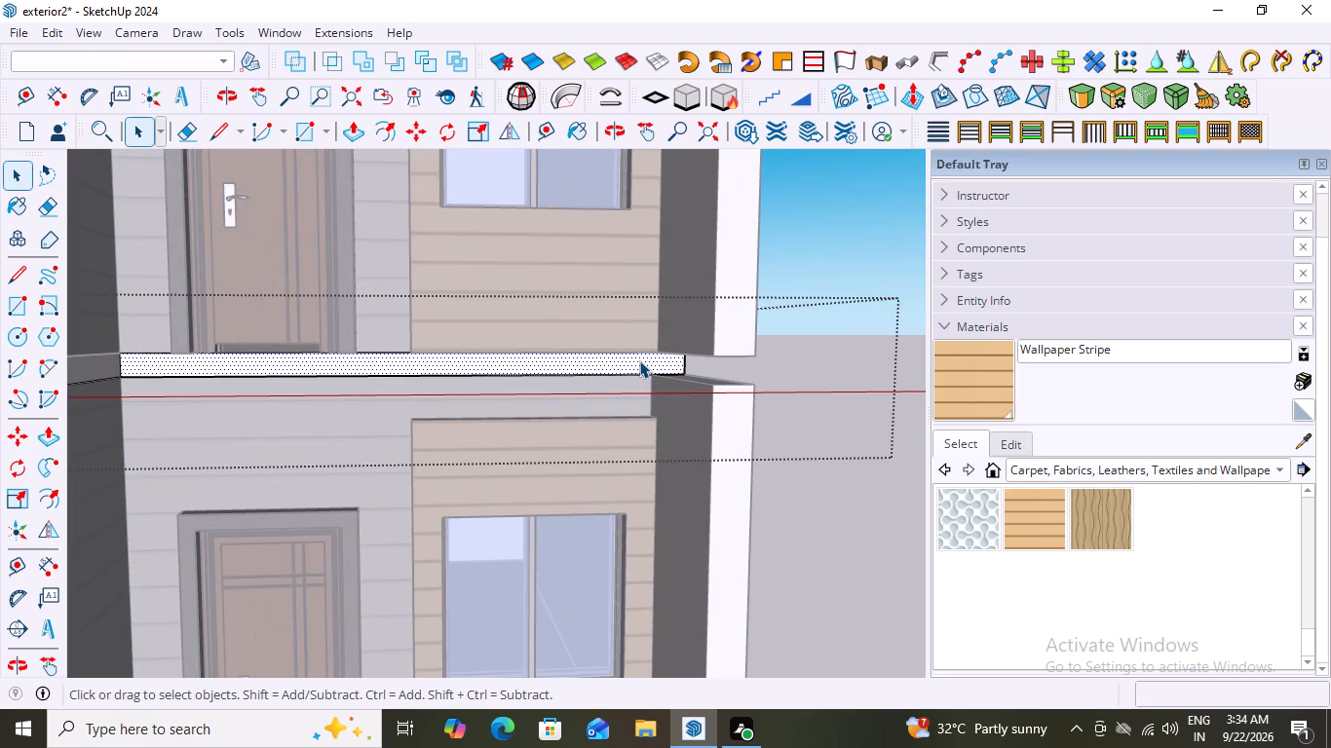
{"action": "key", "text": "p"}
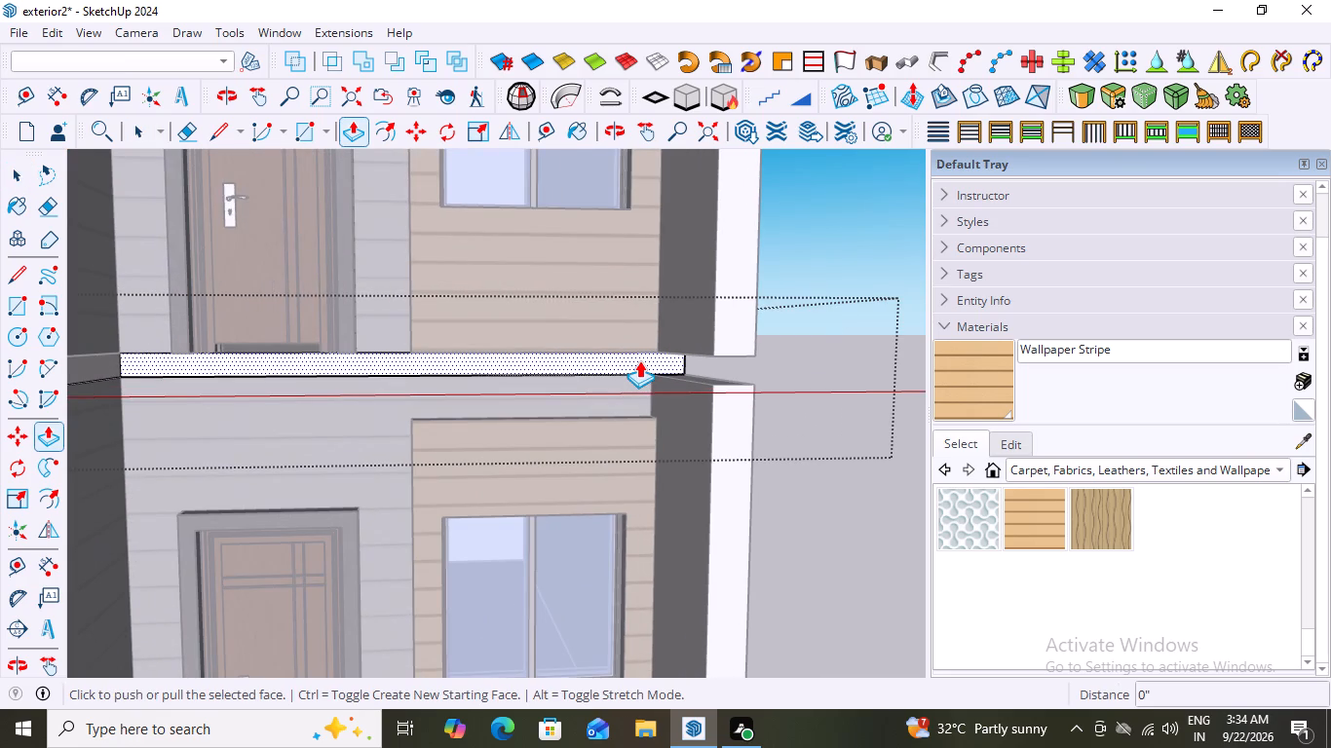
{"action": "left_click", "coordinate": [624, 349]}
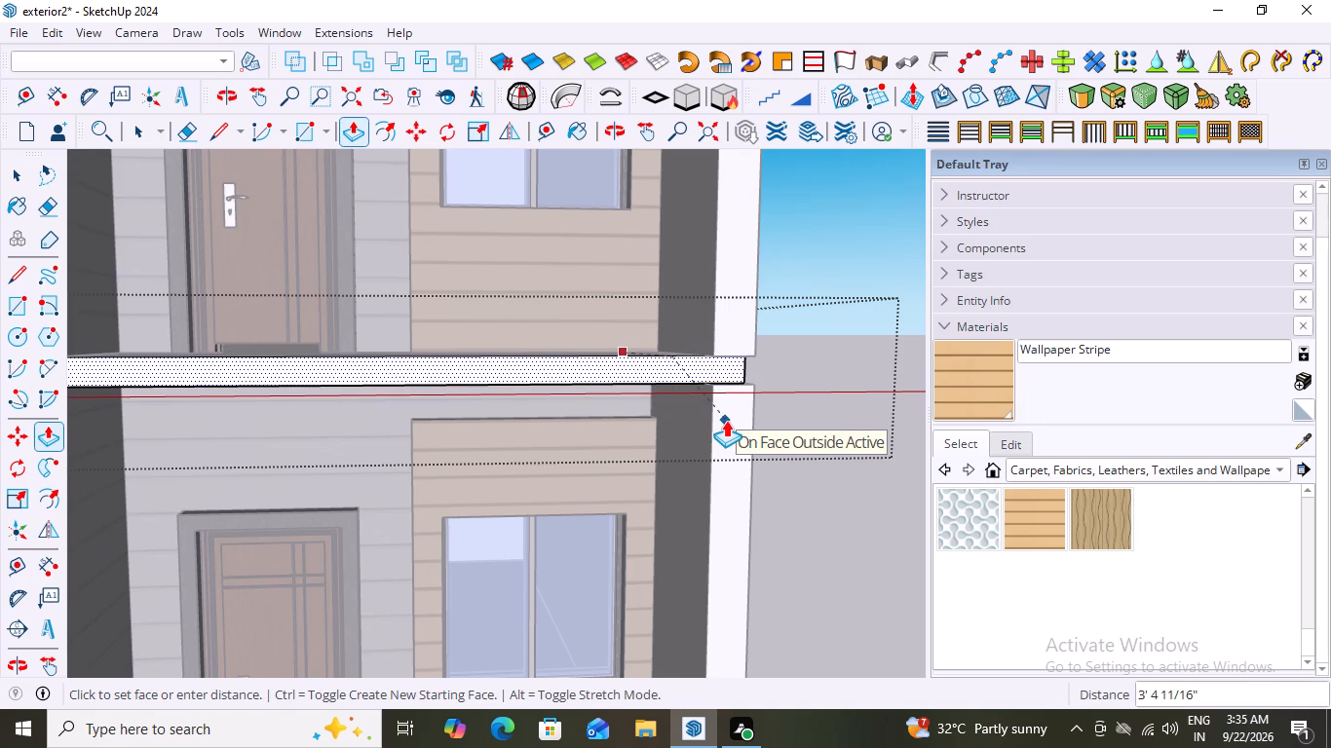
{"action": "middle_click_drag", "start_coordinate": [726, 420], "coordinate": [877, 503]}
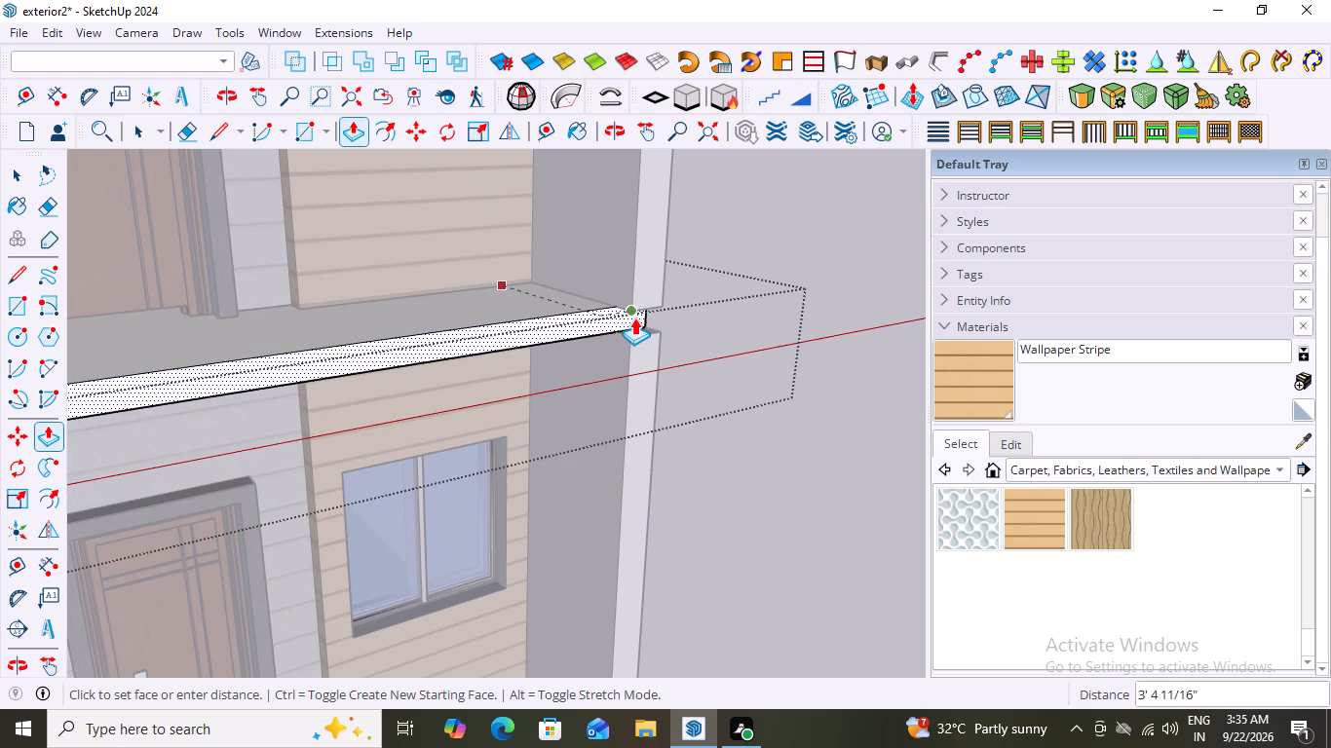
{"action": "left_click", "coordinate": [634, 318]}
Examine the extended slab from the side, above and below, leave its group, and check it against the whole facade.
{"action": "scroll", "coordinate": [709, 378], "scroll_direction": "down", "scroll_amount": 2}
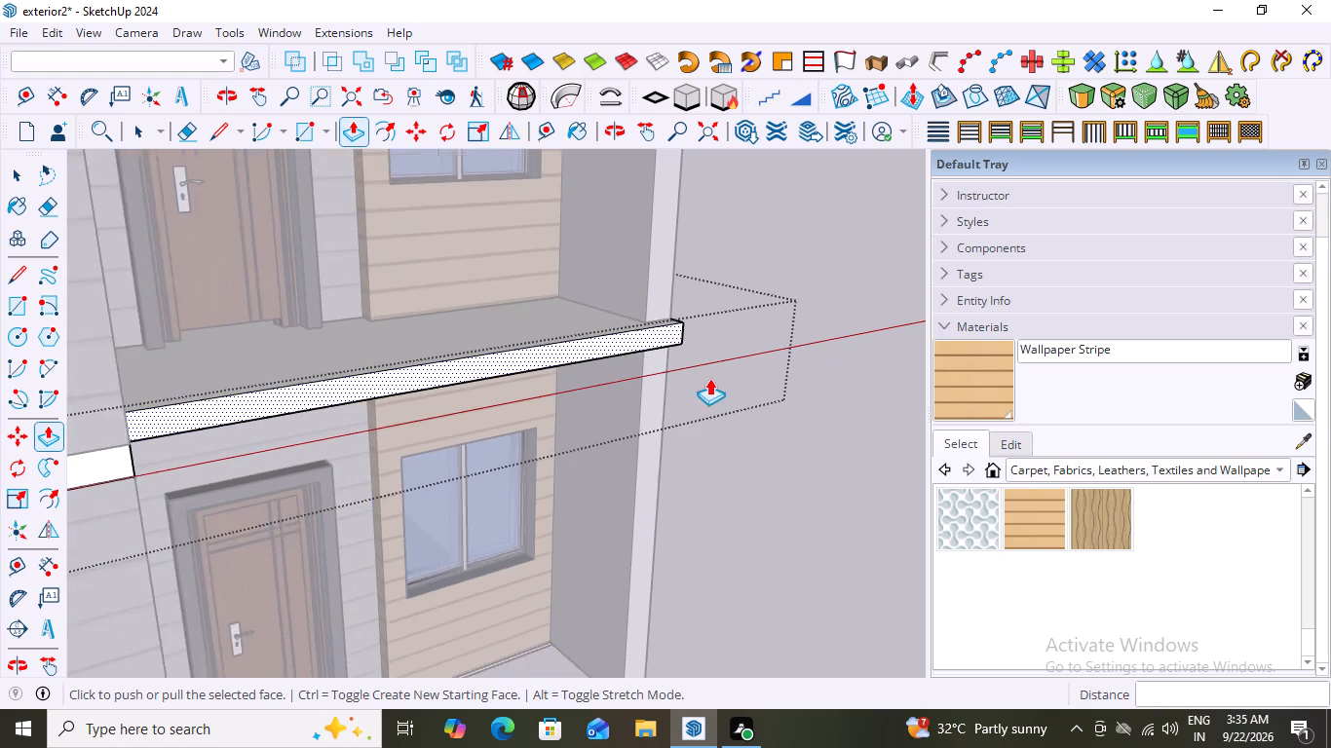
{"action": "scroll", "coordinate": [709, 378], "scroll_direction": "down", "scroll_amount": 4}
{"action": "middle_click_drag", "start_coordinate": [739, 409], "coordinate": [692, 420]}
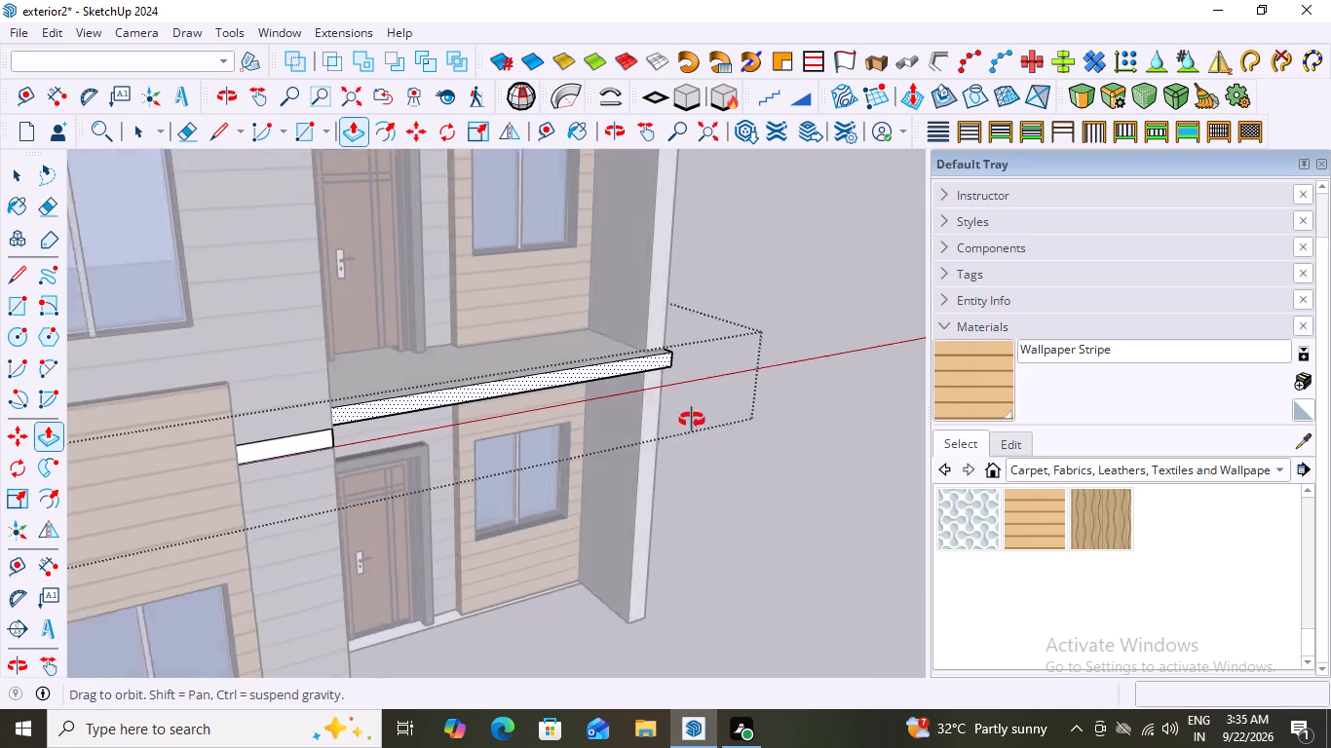
{"action": "middle_click_drag", "start_coordinate": [692, 420], "coordinate": [384, 387]}
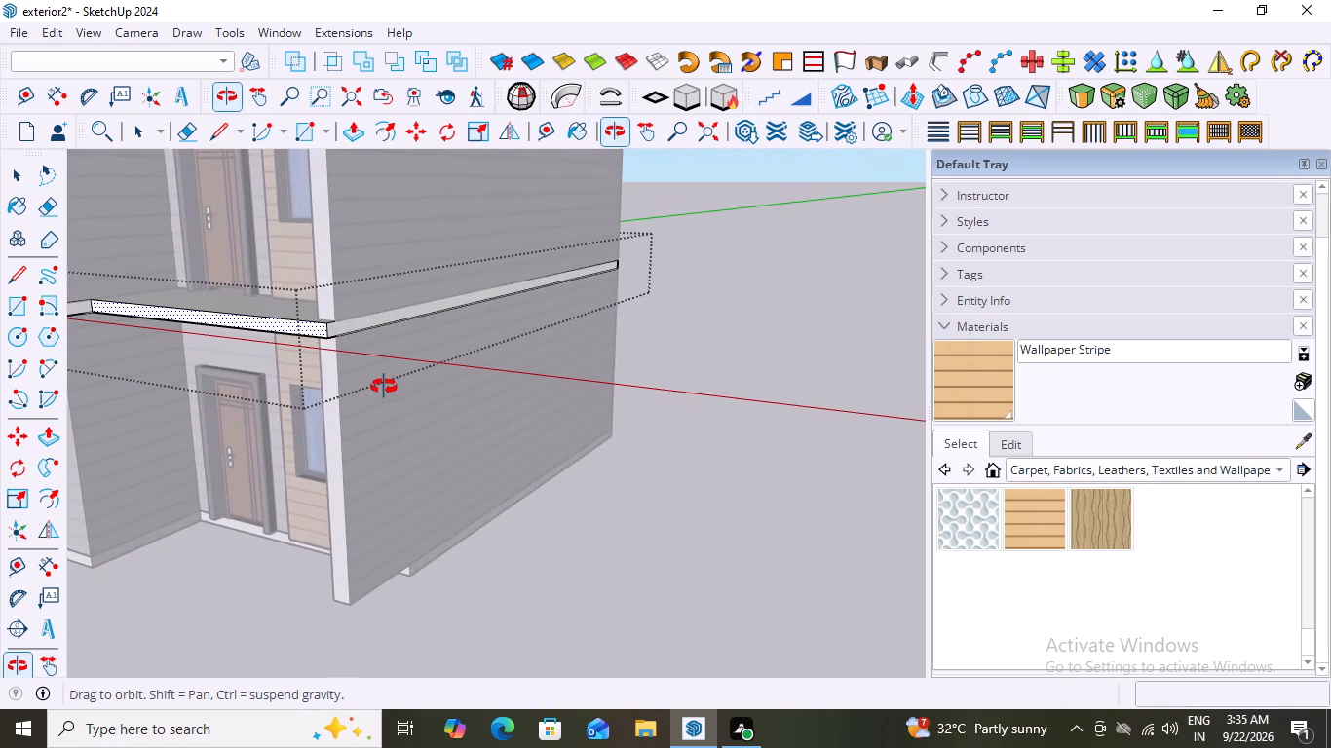
{"action": "middle_click_drag", "start_coordinate": [384, 387], "coordinate": [436, 425]}
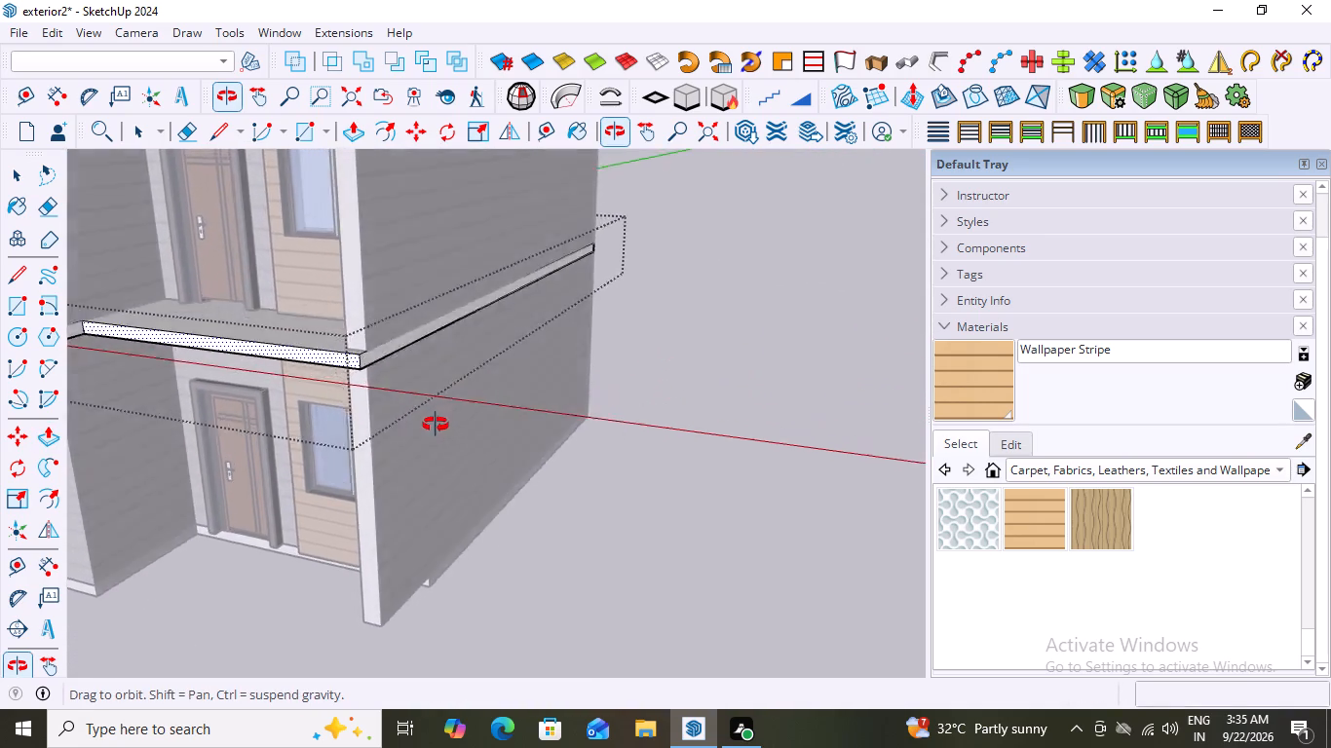
{"action": "middle_click_drag", "start_coordinate": [436, 425], "coordinate": [679, 497]}
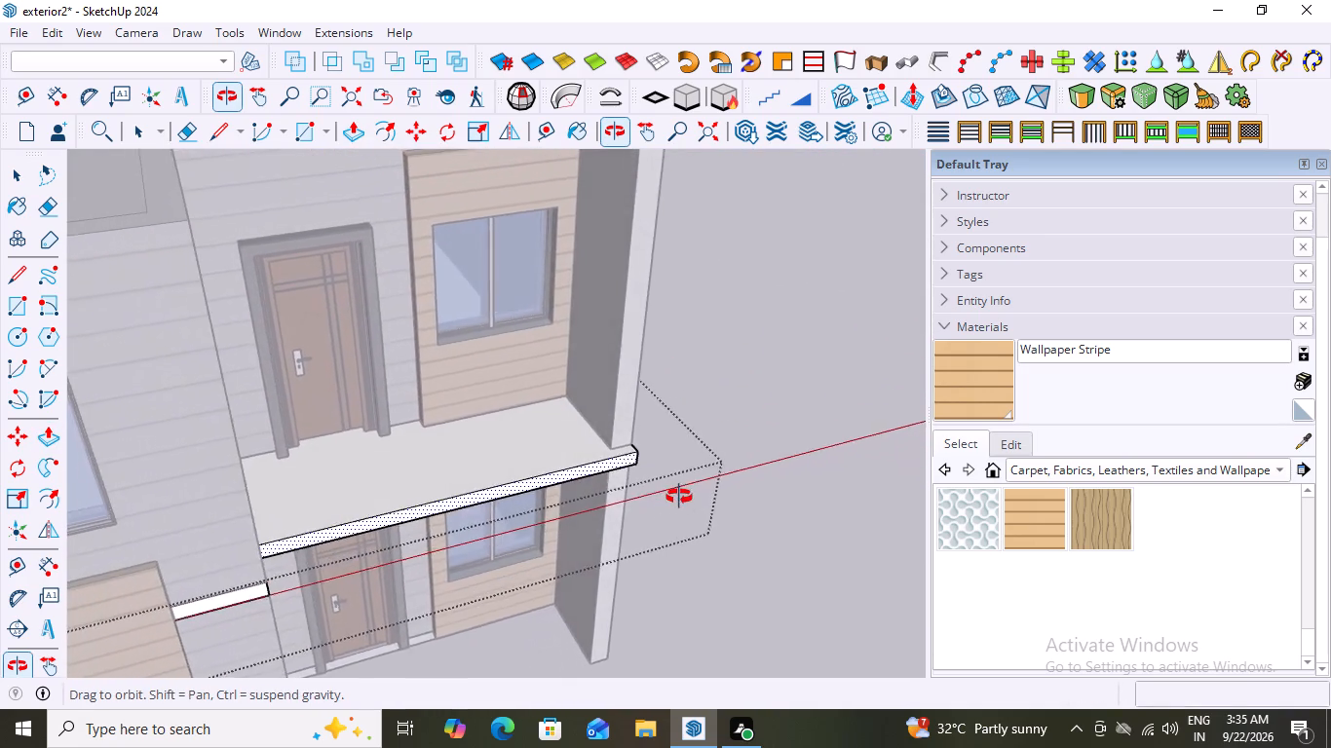
{"action": "middle_click_drag", "start_coordinate": [679, 497], "coordinate": [602, 256]}
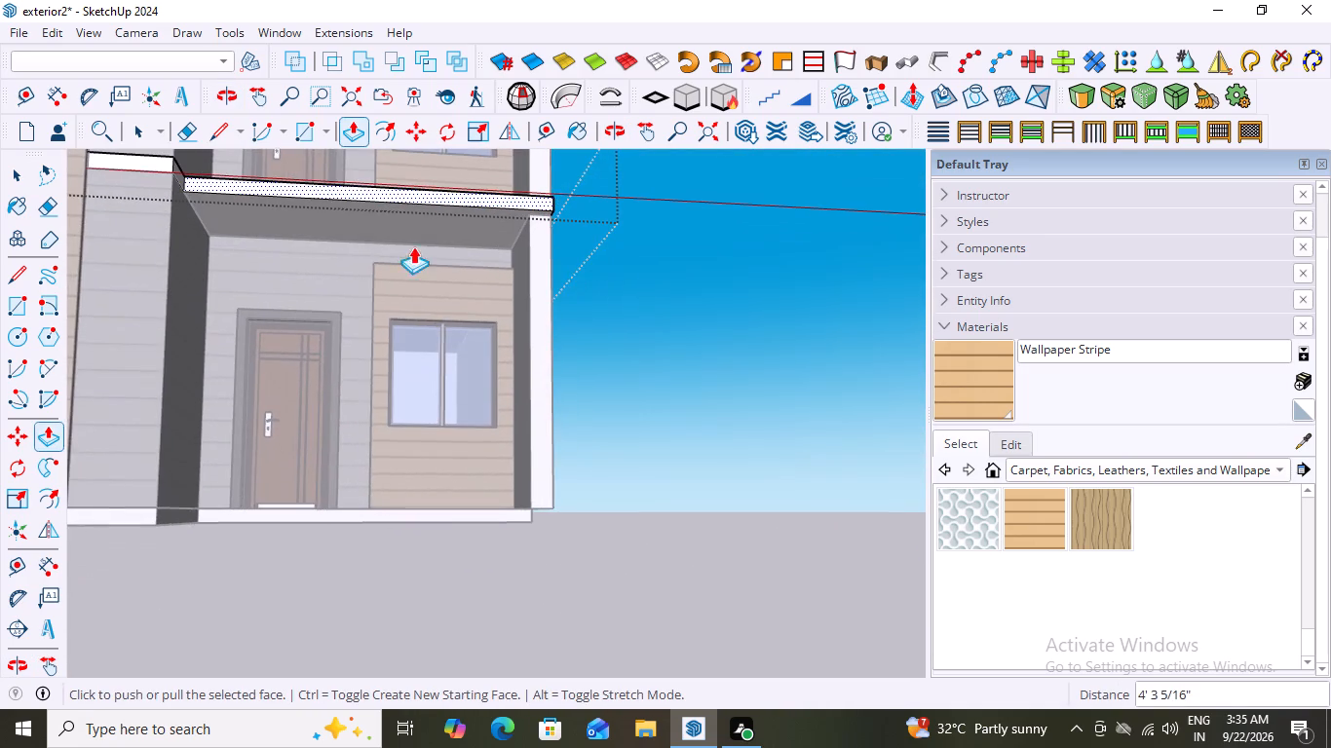
{"action": "scroll", "coordinate": [368, 208], "scroll_direction": "up", "scroll_amount": 2}
{"action": "scroll", "coordinate": [795, 331], "scroll_direction": "down", "scroll_amount": 2}
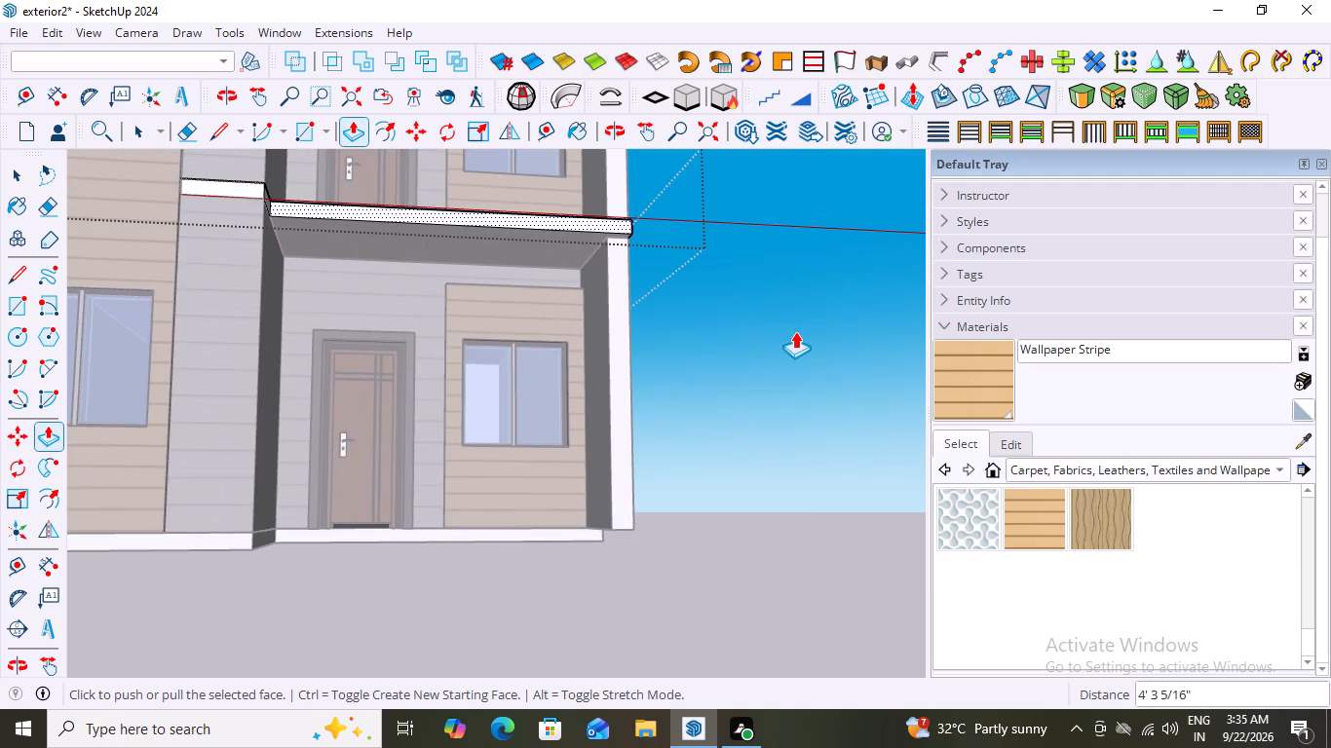
{"action": "key", "text": "space"}
{"action": "left_click", "coordinate": [746, 366]}
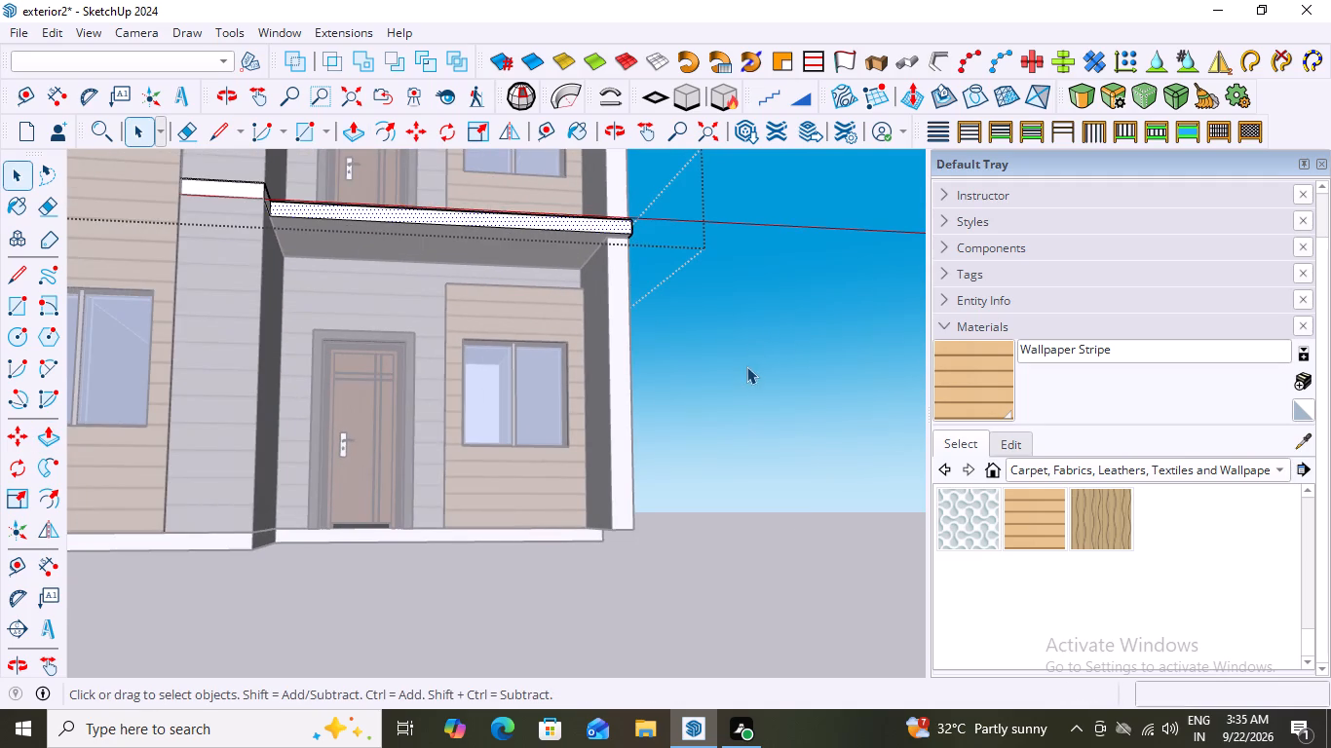
{"action": "middle_click_drag", "start_coordinate": [726, 242], "coordinate": [745, 356]}
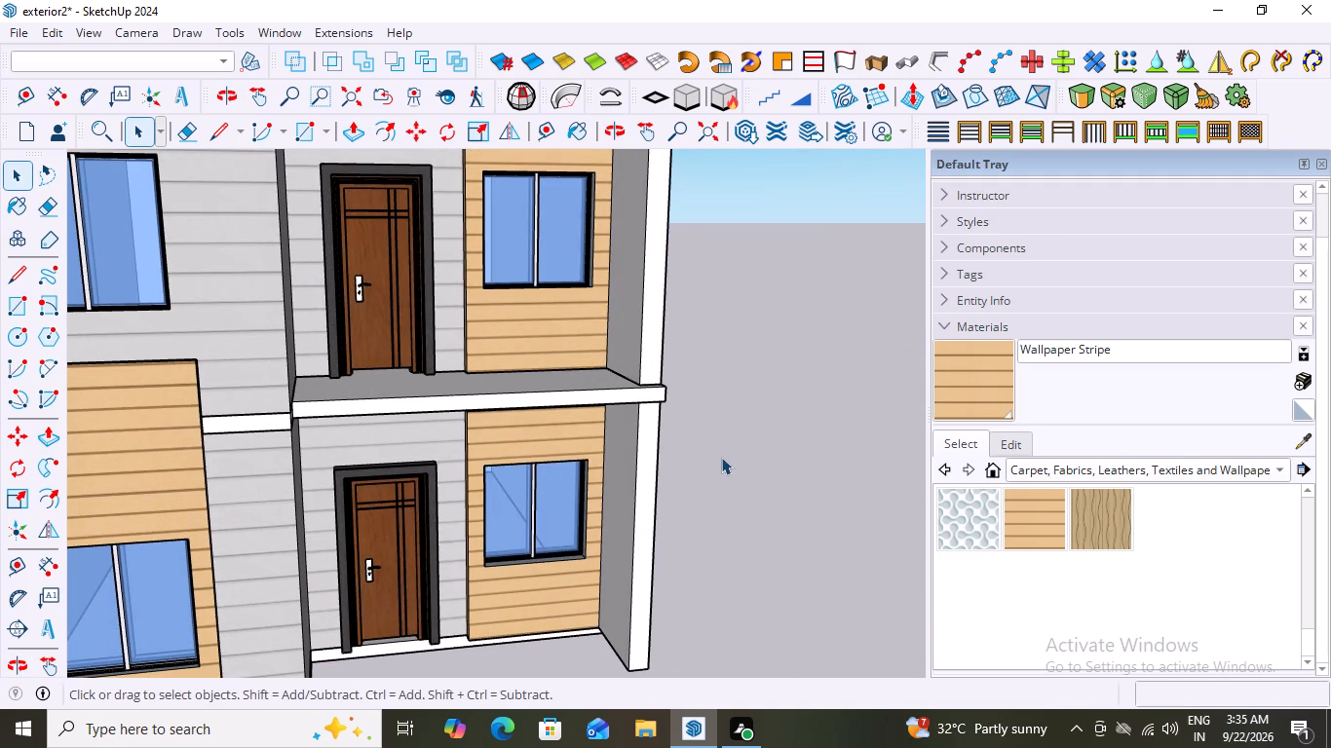
{"action": "scroll", "coordinate": [737, 423], "scroll_direction": "down", "scroll_amount": 2}
{"action": "middle_click_drag", "start_coordinate": [555, 366], "coordinate": [557, 421]}
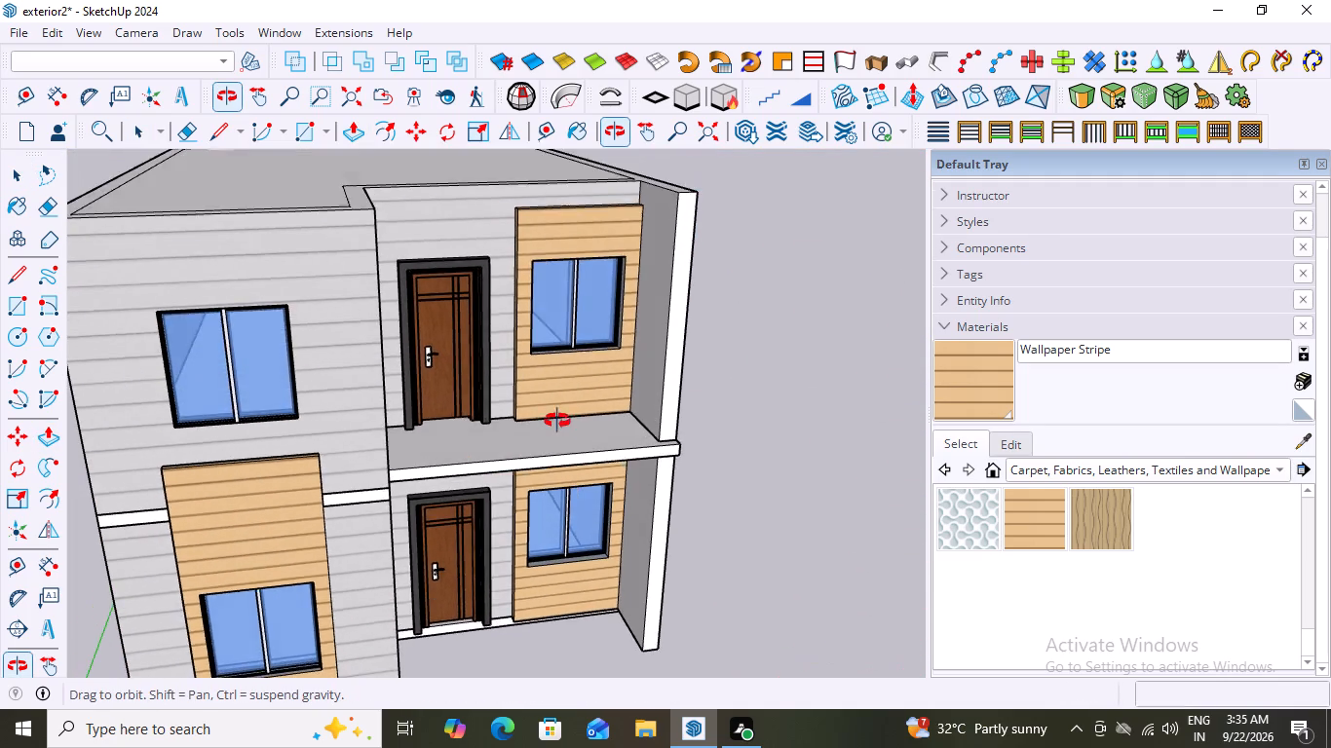
Examine the extended balcony slab, its junction with the side wall, and the whole front facade from several angles.
{"action": "middle_click_drag", "start_coordinate": [557, 421], "coordinate": [537, 349]}
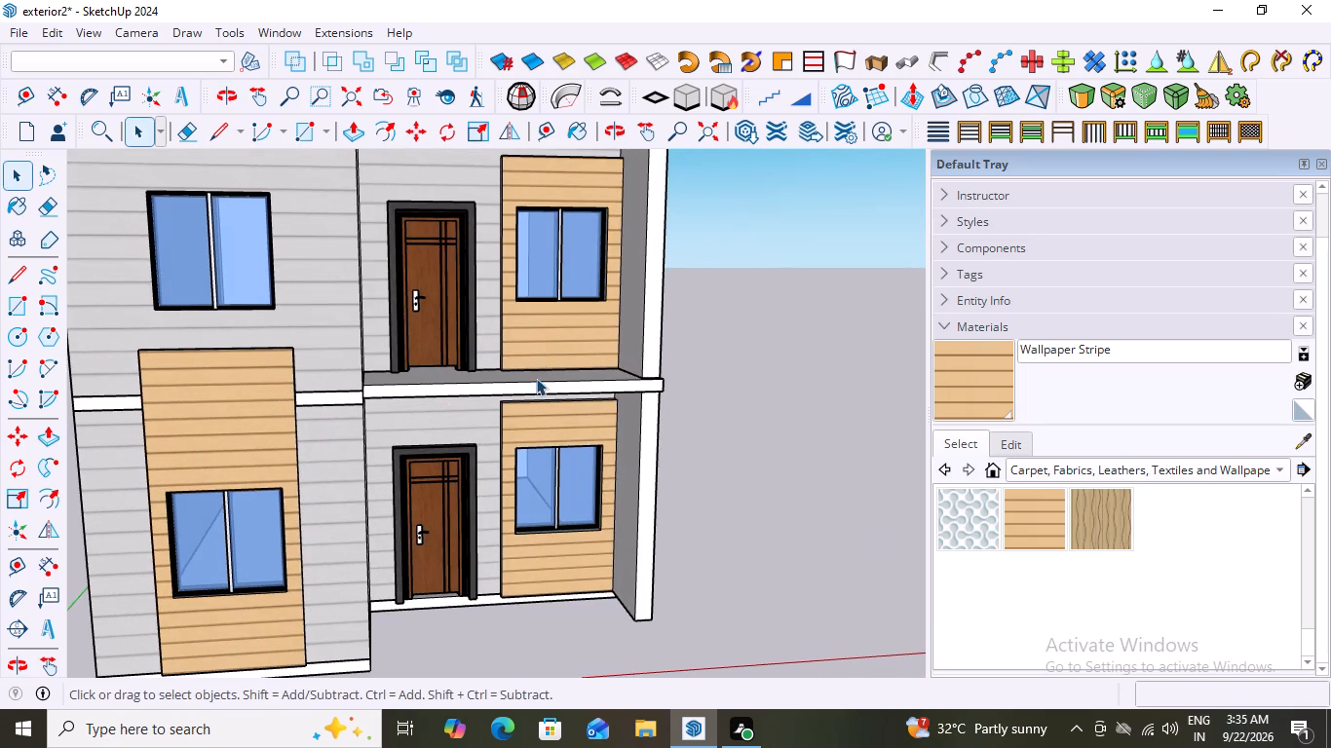
{"action": "scroll", "coordinate": [536, 379], "scroll_direction": "up", "scroll_amount": 2}
{"action": "middle_click_drag", "start_coordinate": [528, 365], "coordinate": [523, 421]}
{"action": "scroll", "coordinate": [425, 454], "scroll_direction": "up", "scroll_amount": 2}
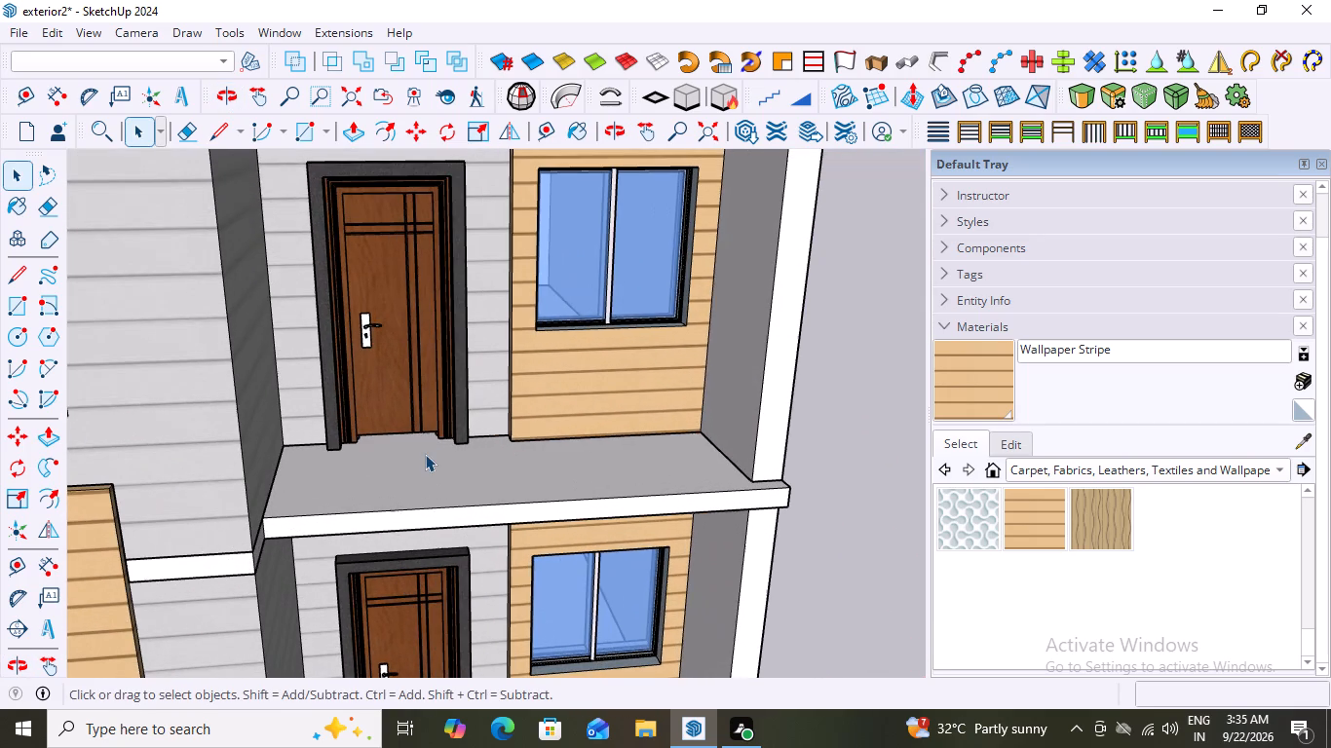
{"action": "scroll", "coordinate": [425, 454], "scroll_direction": "up", "scroll_amount": 1}
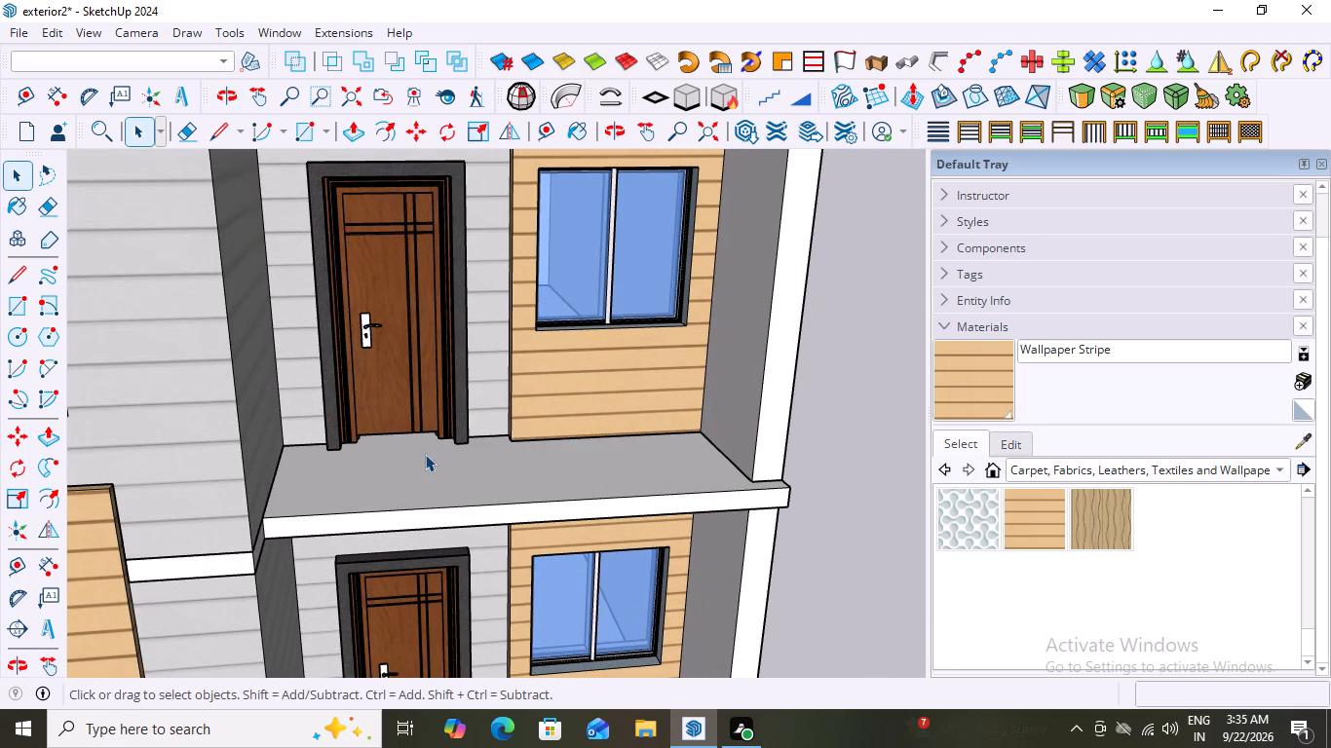
{"action": "middle_click_drag", "start_coordinate": [550, 448], "coordinate": [533, 482]}
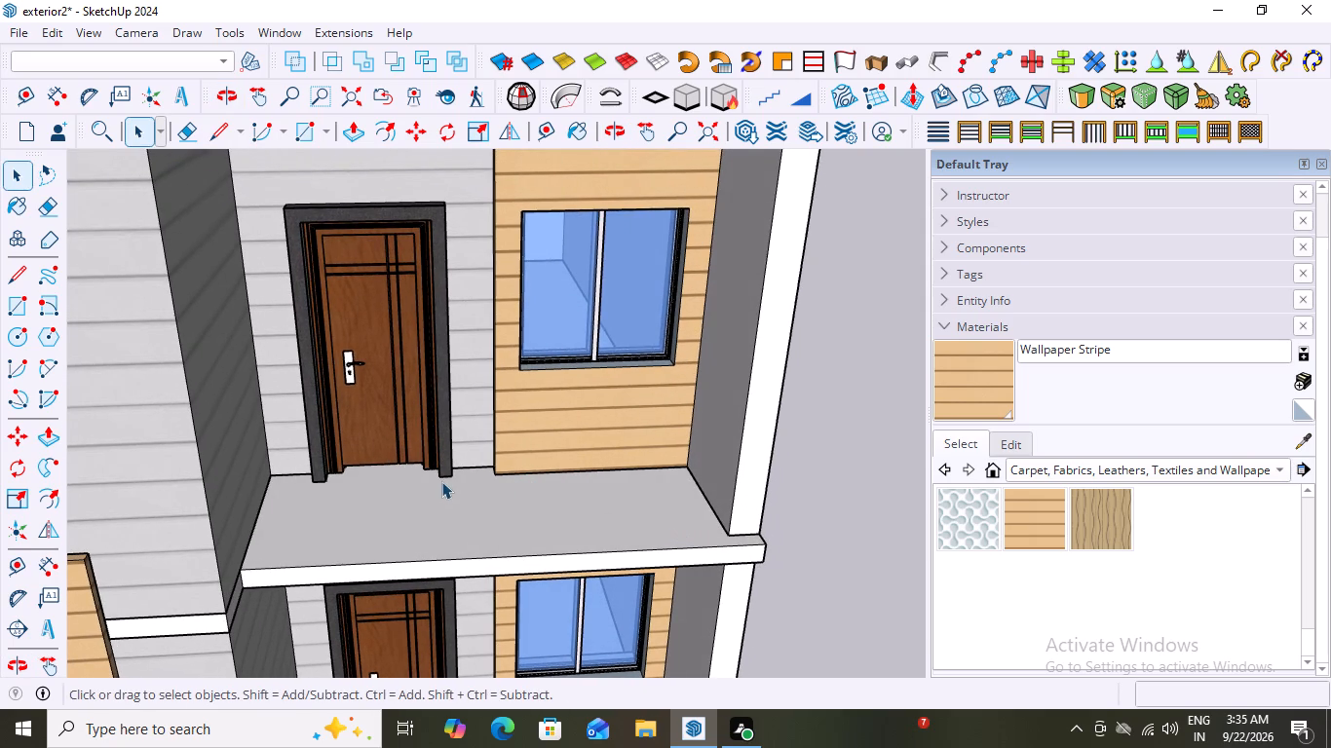
{"action": "middle_click_drag", "start_coordinate": [450, 474], "coordinate": [473, 457]}
{"action": "scroll", "coordinate": [449, 451], "scroll_direction": "down", "scroll_amount": 6}
{"action": "scroll", "coordinate": [637, 493], "scroll_direction": "up", "scroll_amount": 2}
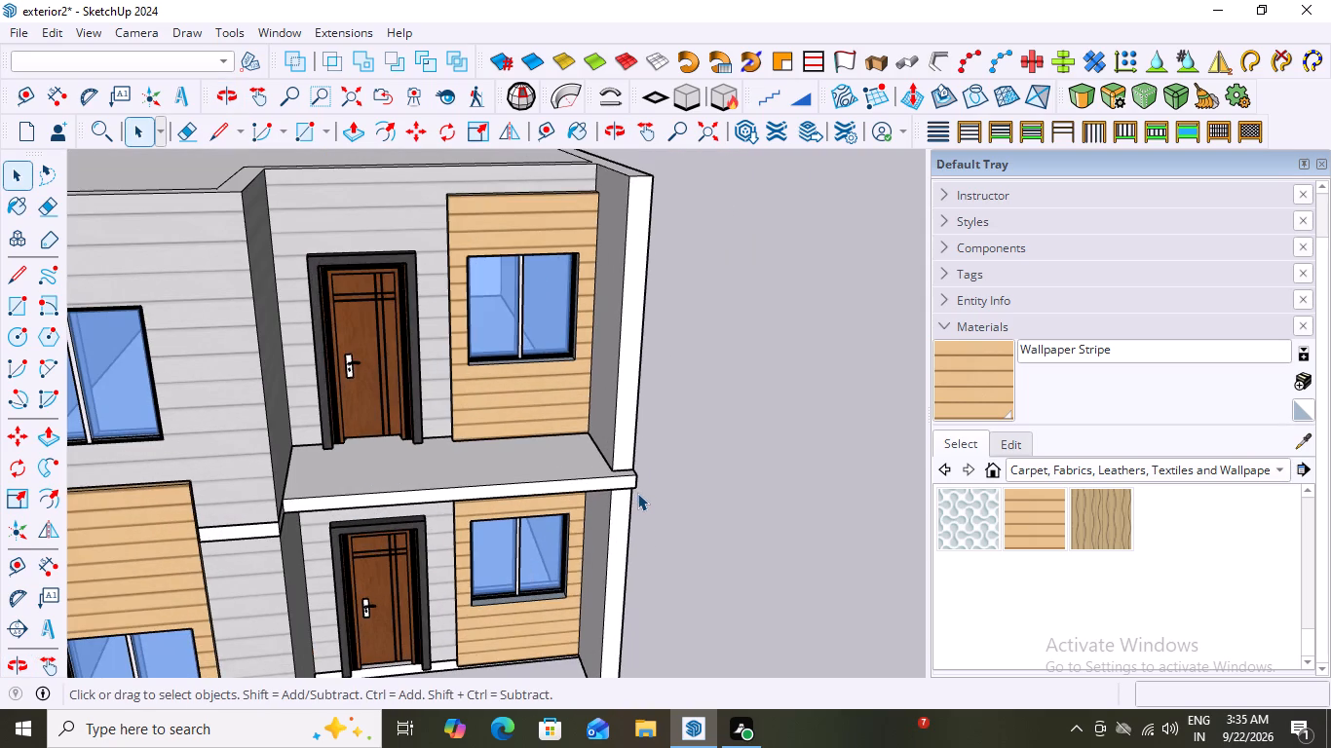
{"action": "scroll", "coordinate": [637, 493], "scroll_direction": "up", "scroll_amount": 2}
{"action": "middle_click_drag", "start_coordinate": [663, 493], "coordinate": [589, 505]}
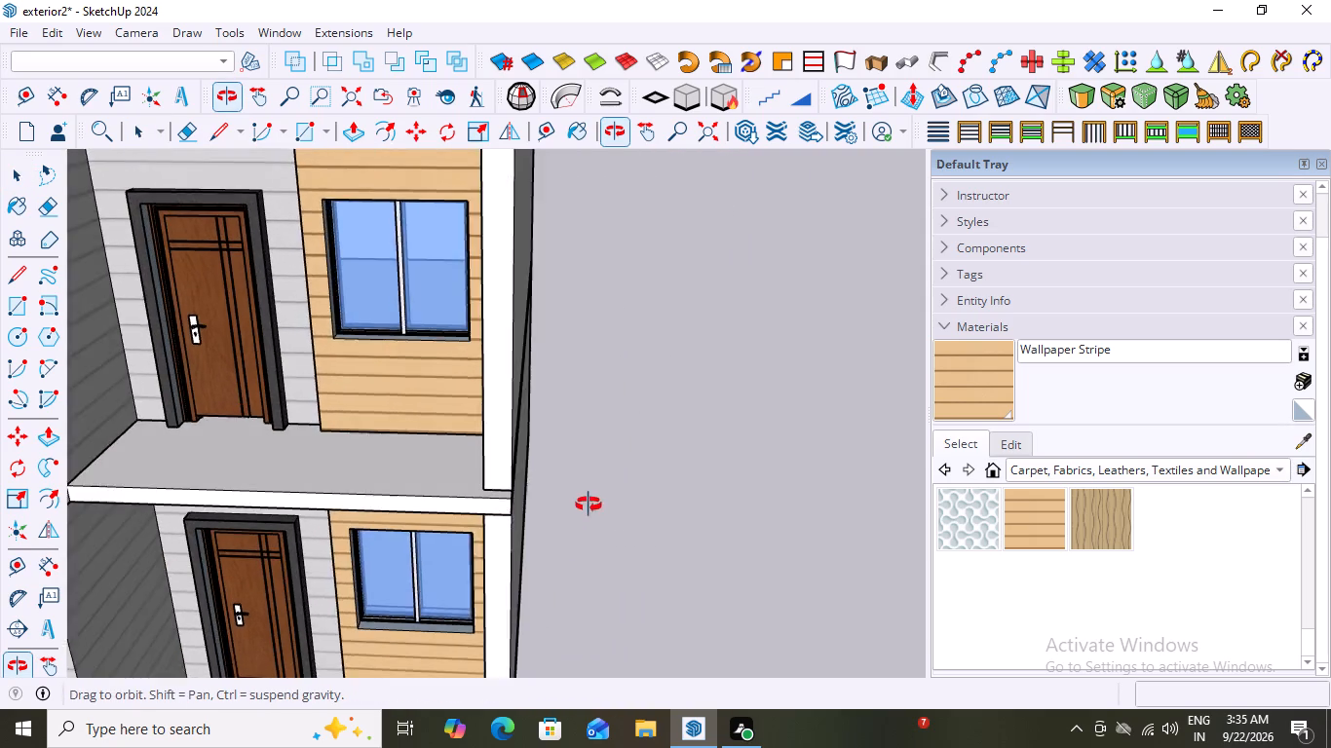
{"action": "middle_click_drag", "start_coordinate": [589, 505], "coordinate": [617, 493]}
{"action": "middle_click_drag", "start_coordinate": [637, 493], "coordinate": [650, 492]}
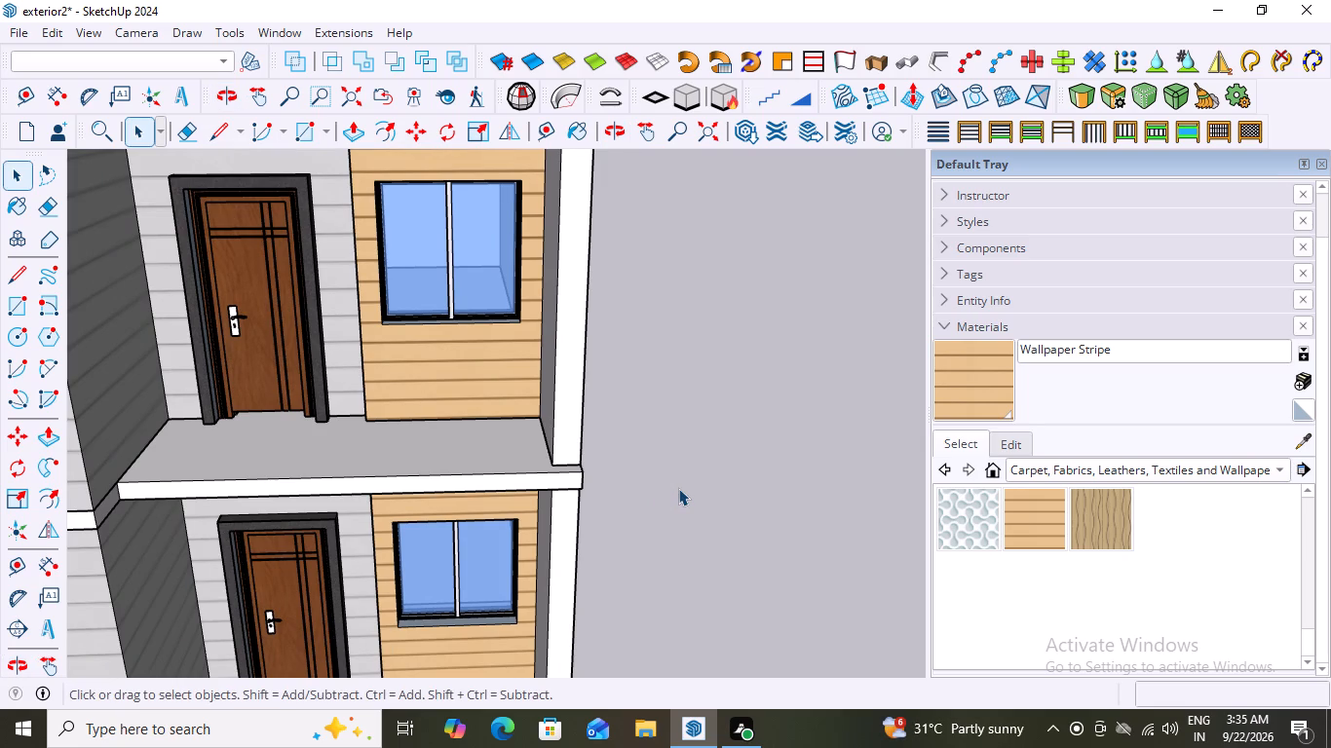
{"action": "scroll", "coordinate": [678, 488], "scroll_direction": "down", "scroll_amount": 5}
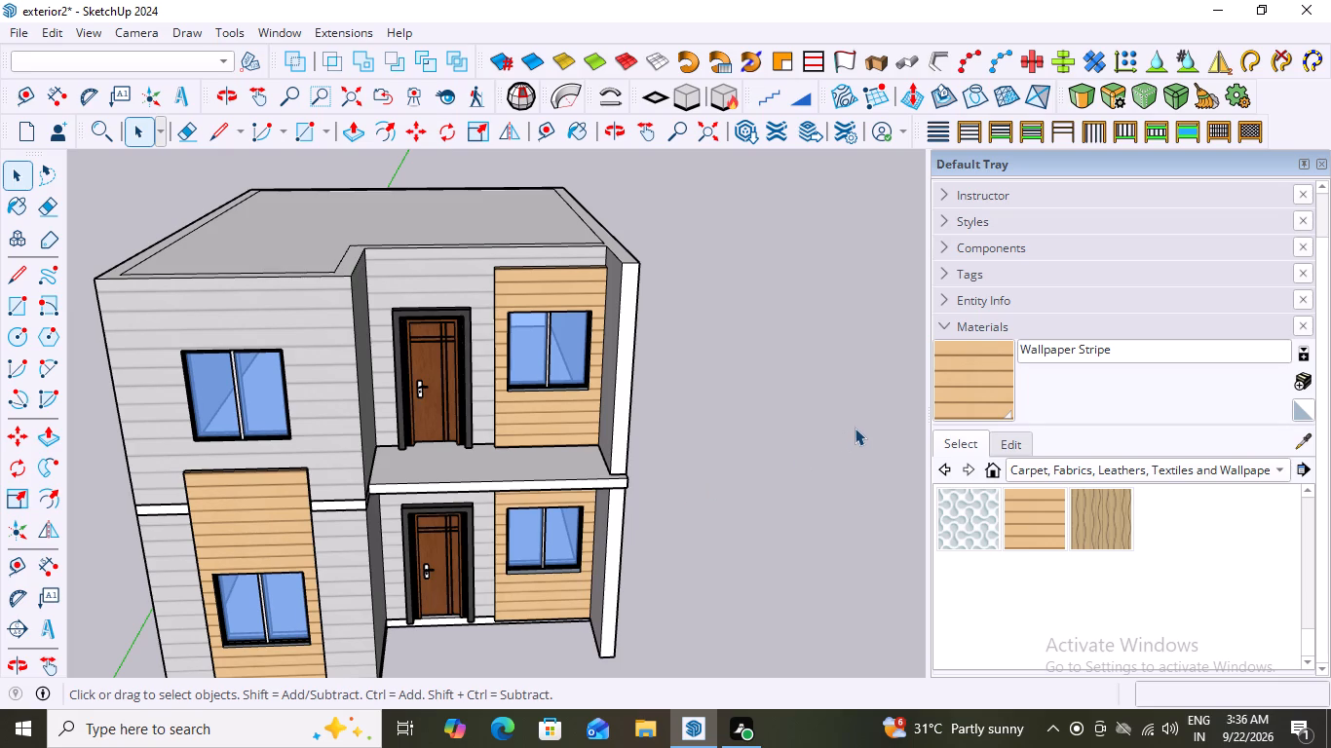
{"action": "middle_click_drag", "start_coordinate": [567, 430], "coordinate": [570, 342]}
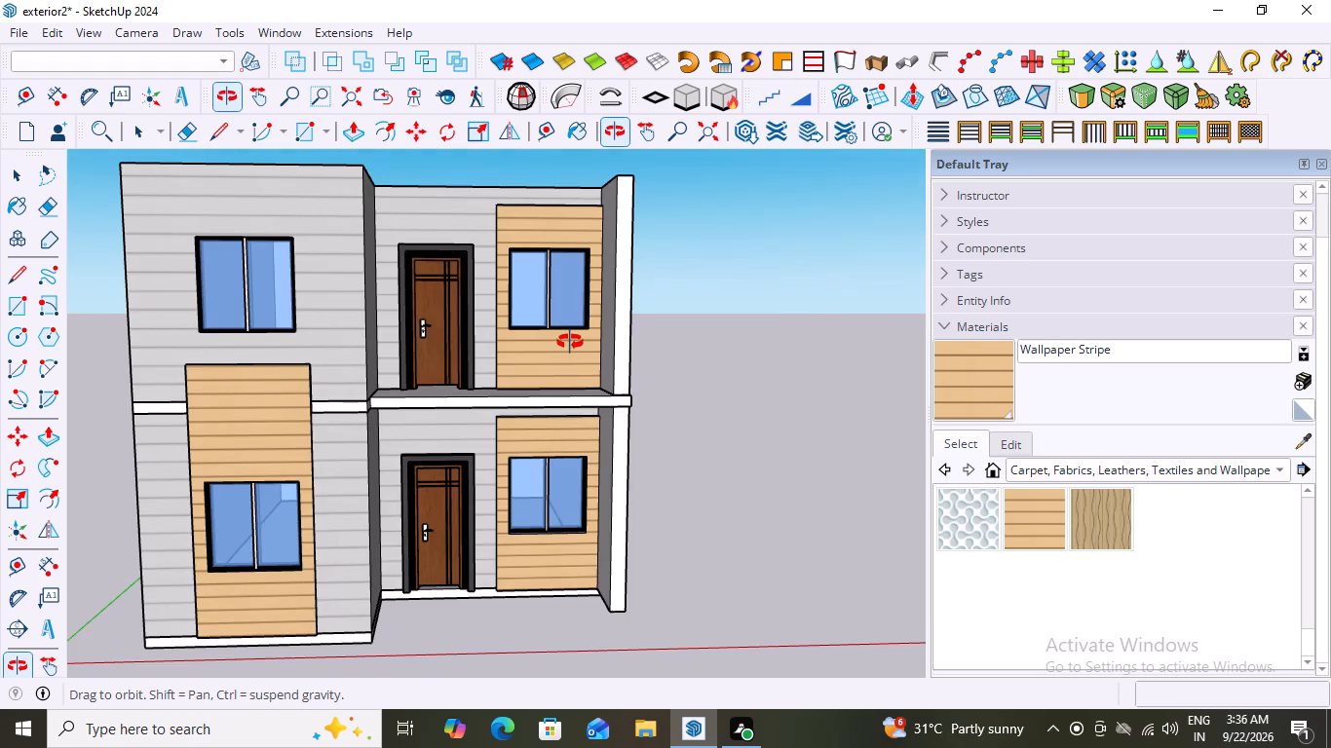
{"action": "middle_click_drag", "start_coordinate": [570, 342], "coordinate": [562, 362]}
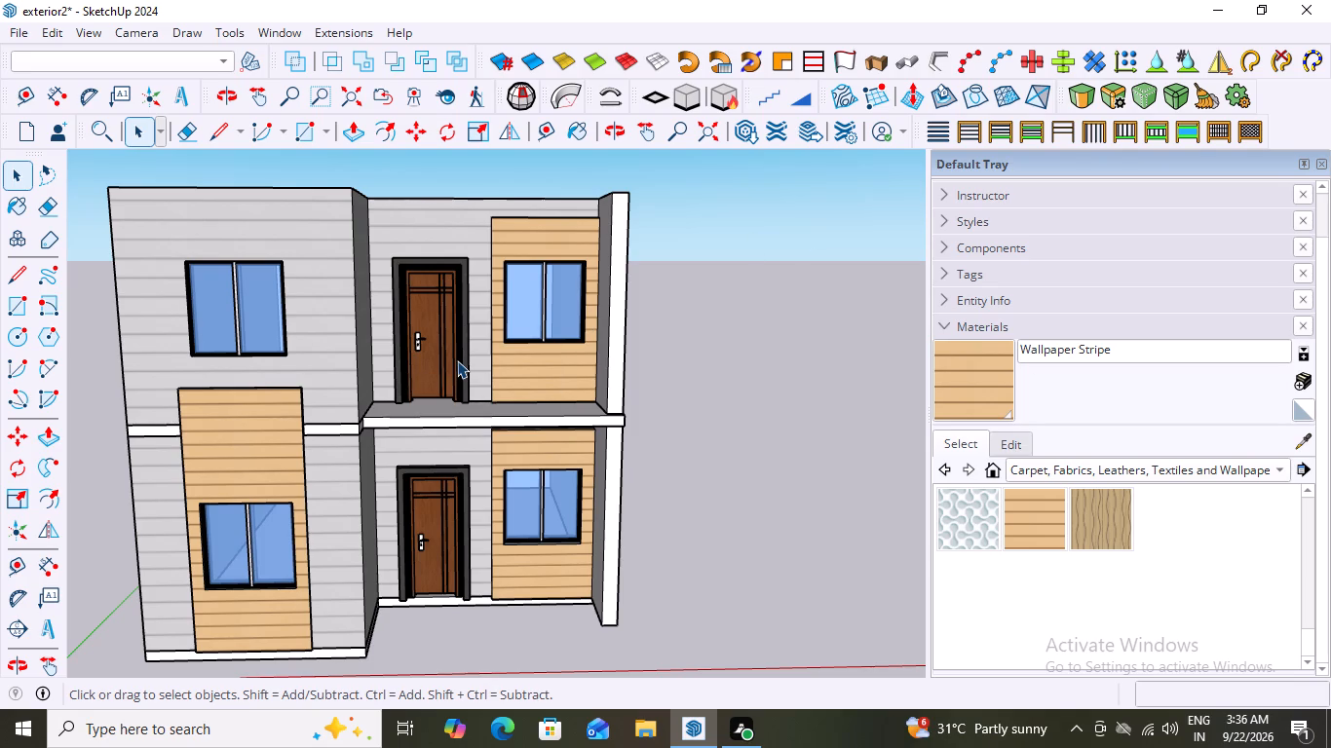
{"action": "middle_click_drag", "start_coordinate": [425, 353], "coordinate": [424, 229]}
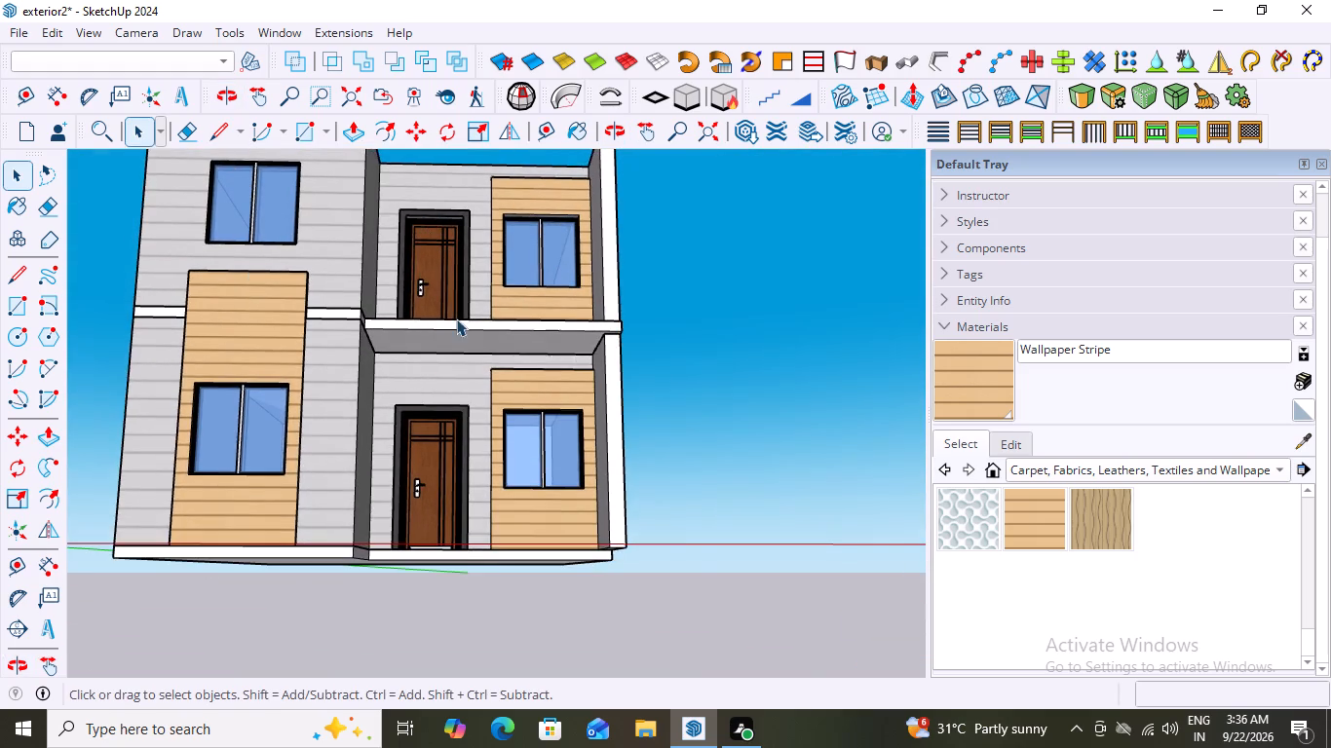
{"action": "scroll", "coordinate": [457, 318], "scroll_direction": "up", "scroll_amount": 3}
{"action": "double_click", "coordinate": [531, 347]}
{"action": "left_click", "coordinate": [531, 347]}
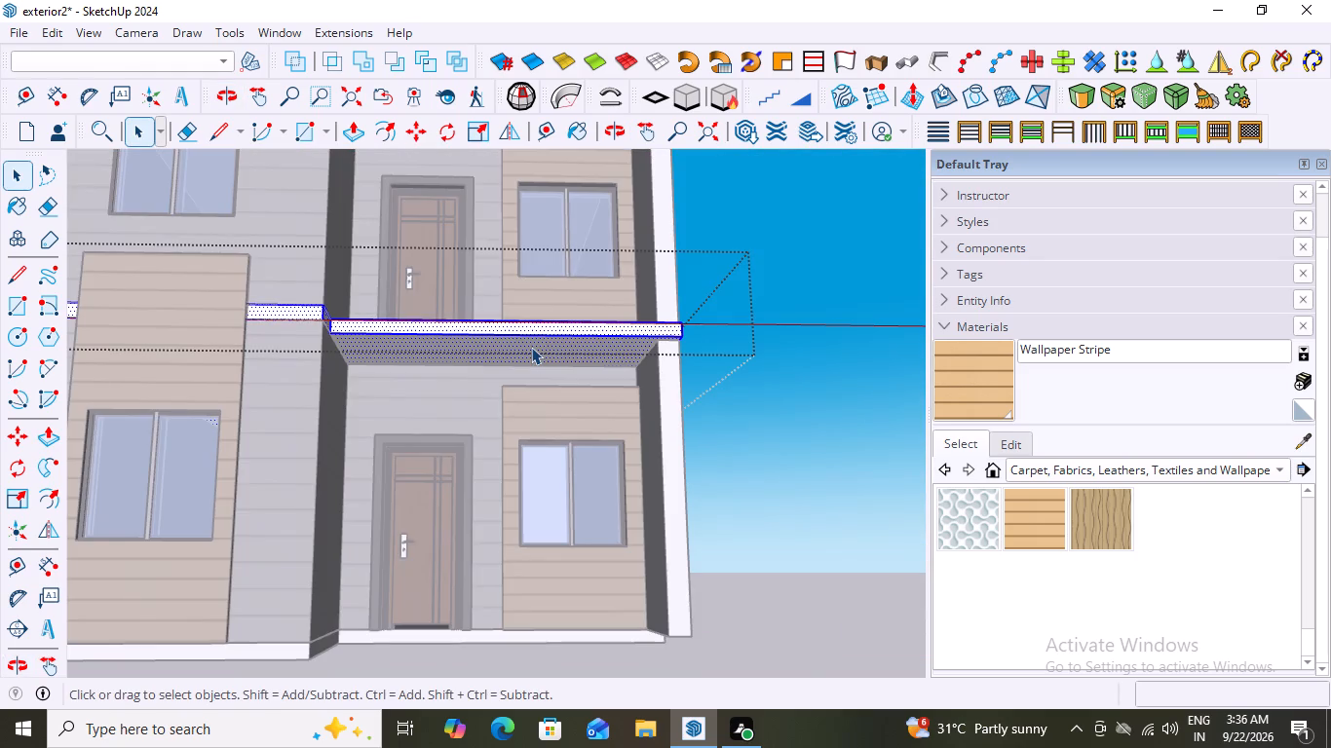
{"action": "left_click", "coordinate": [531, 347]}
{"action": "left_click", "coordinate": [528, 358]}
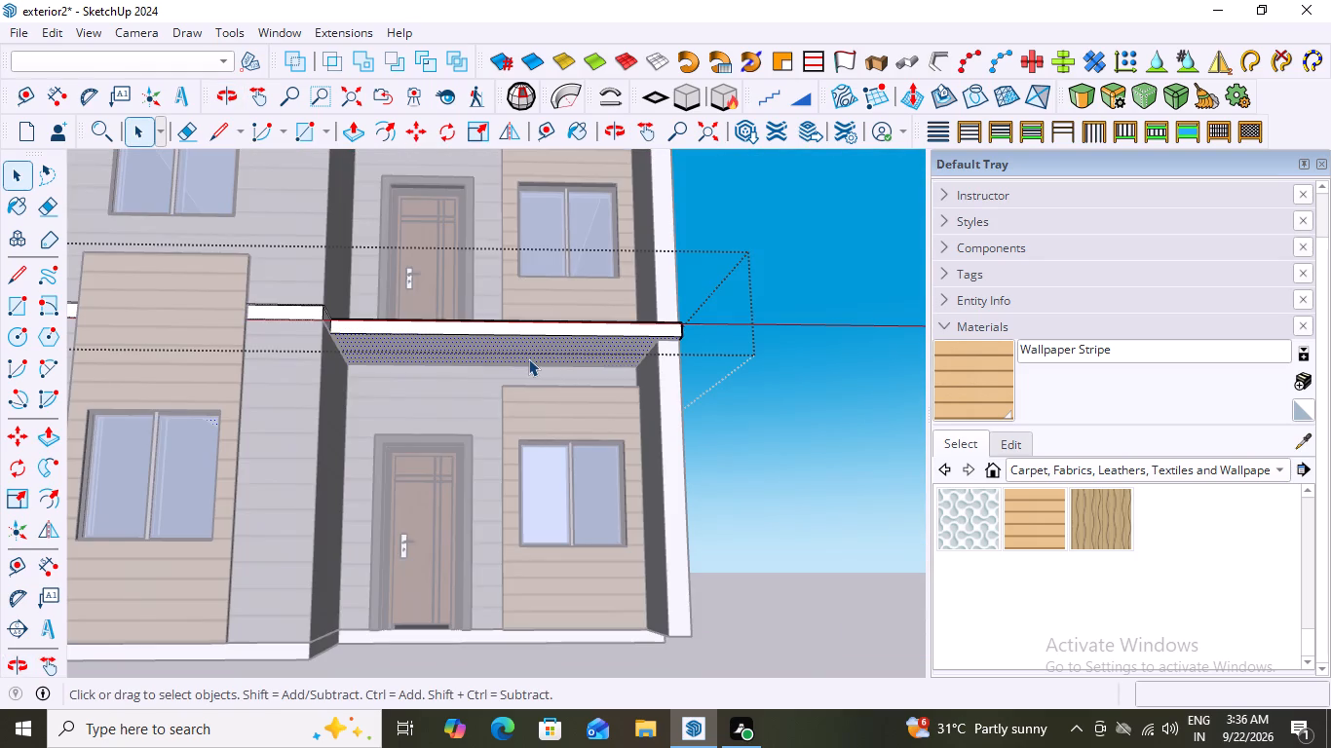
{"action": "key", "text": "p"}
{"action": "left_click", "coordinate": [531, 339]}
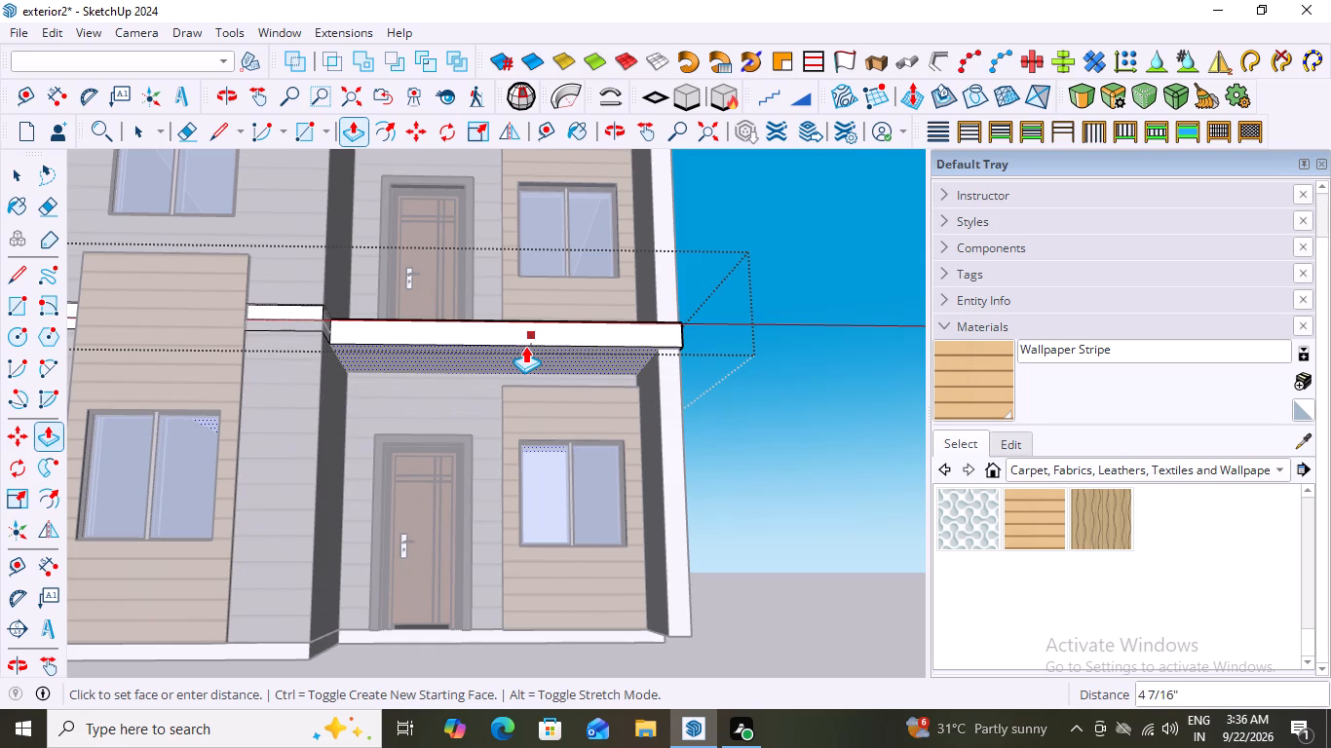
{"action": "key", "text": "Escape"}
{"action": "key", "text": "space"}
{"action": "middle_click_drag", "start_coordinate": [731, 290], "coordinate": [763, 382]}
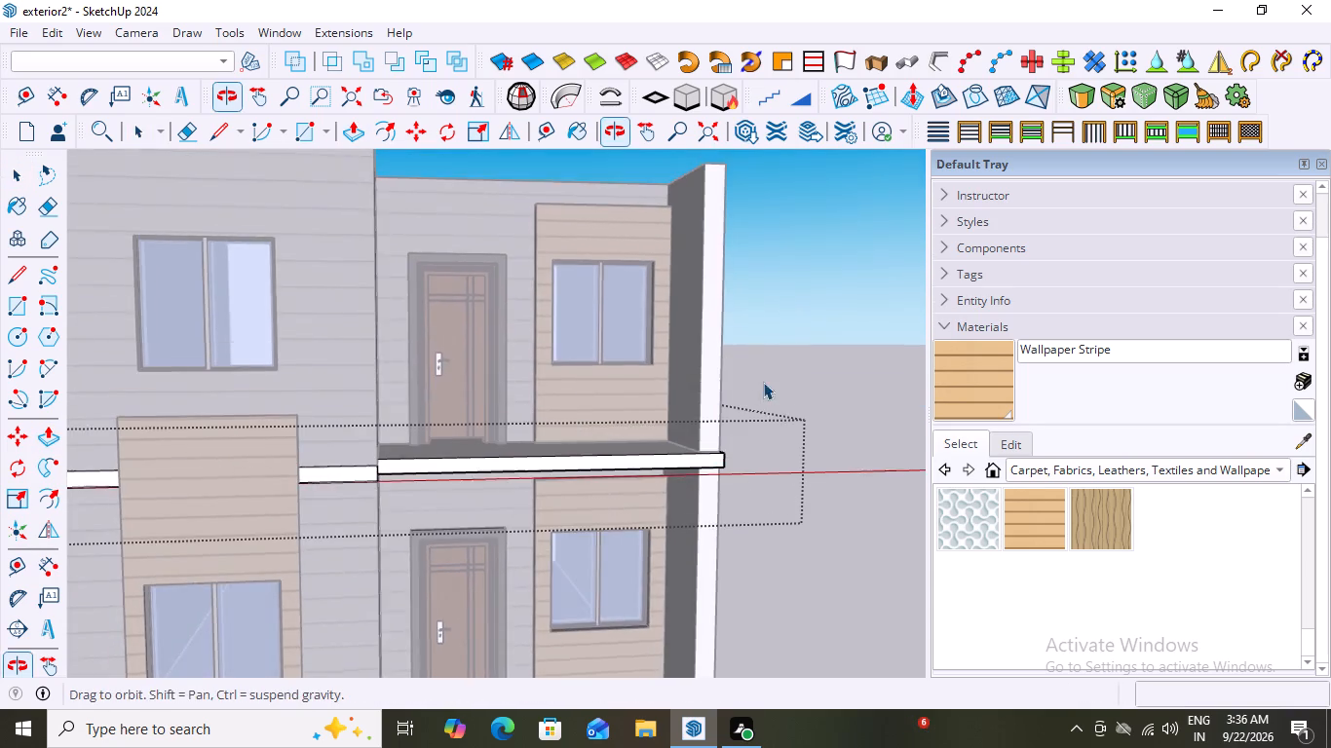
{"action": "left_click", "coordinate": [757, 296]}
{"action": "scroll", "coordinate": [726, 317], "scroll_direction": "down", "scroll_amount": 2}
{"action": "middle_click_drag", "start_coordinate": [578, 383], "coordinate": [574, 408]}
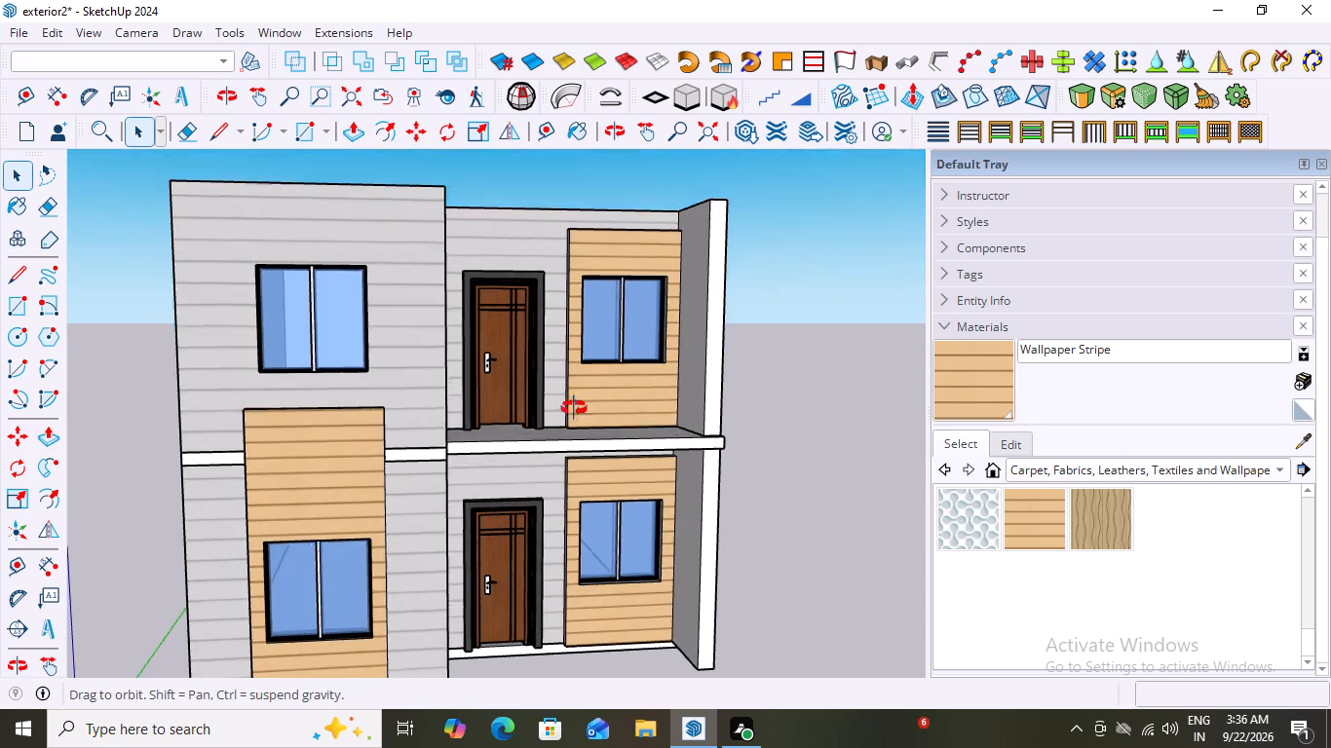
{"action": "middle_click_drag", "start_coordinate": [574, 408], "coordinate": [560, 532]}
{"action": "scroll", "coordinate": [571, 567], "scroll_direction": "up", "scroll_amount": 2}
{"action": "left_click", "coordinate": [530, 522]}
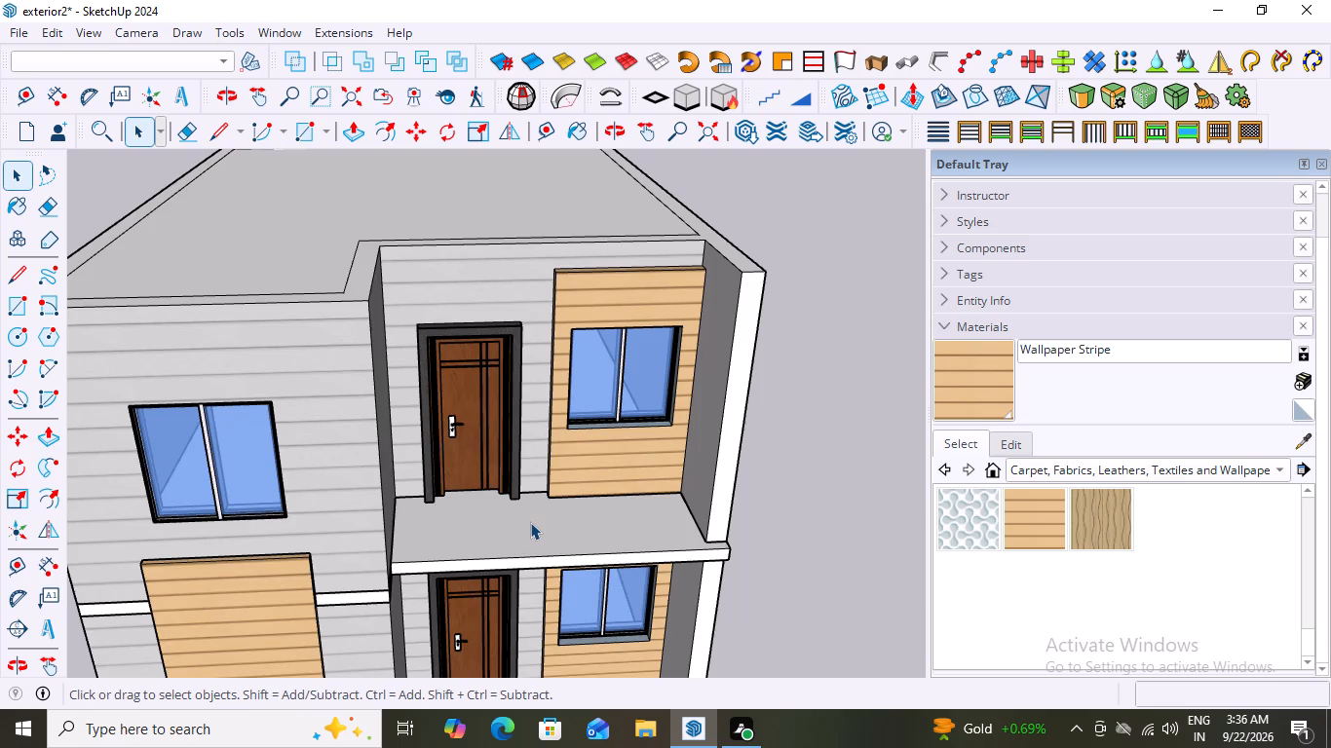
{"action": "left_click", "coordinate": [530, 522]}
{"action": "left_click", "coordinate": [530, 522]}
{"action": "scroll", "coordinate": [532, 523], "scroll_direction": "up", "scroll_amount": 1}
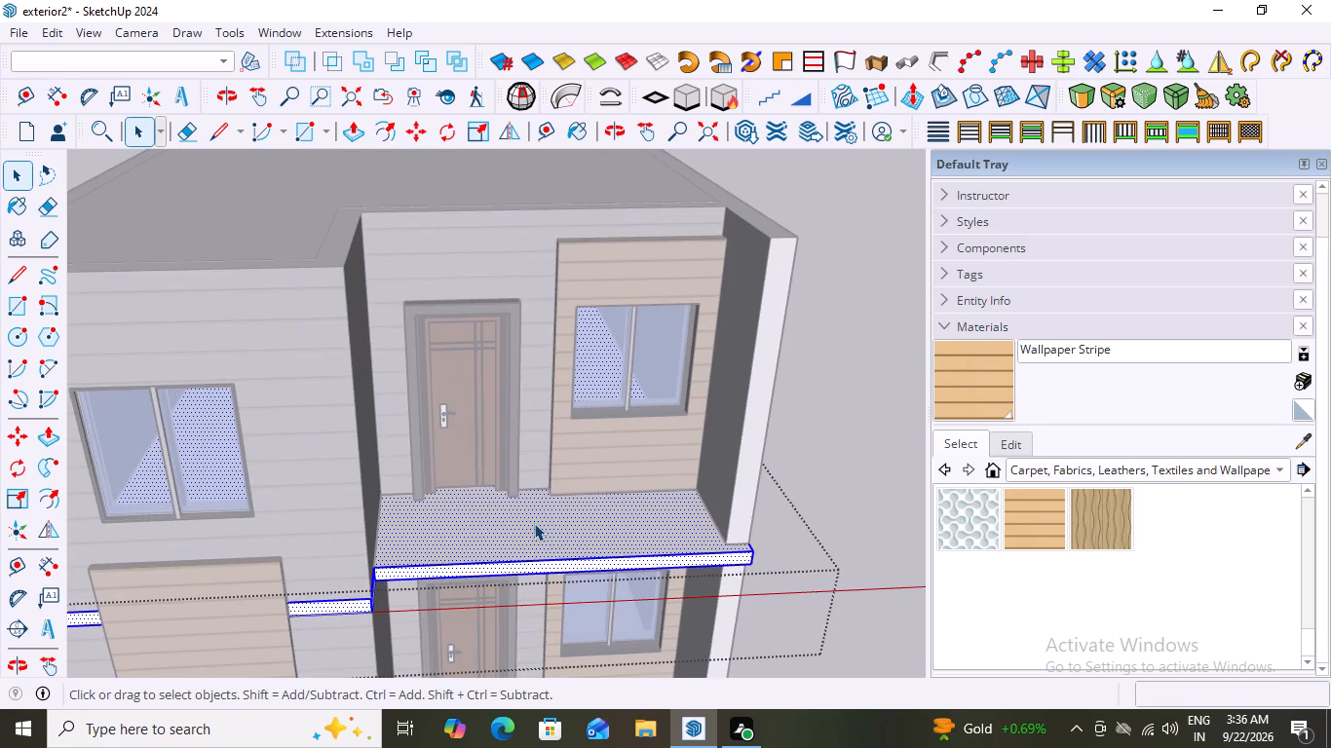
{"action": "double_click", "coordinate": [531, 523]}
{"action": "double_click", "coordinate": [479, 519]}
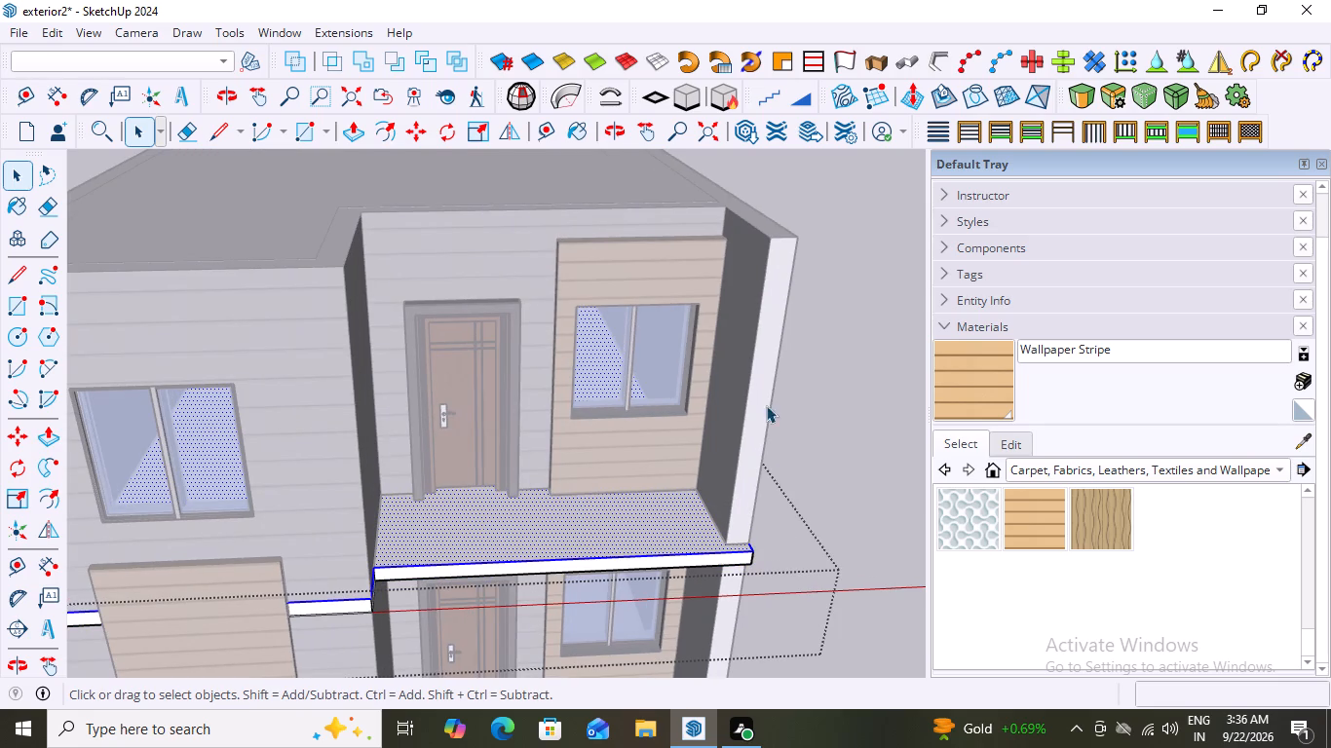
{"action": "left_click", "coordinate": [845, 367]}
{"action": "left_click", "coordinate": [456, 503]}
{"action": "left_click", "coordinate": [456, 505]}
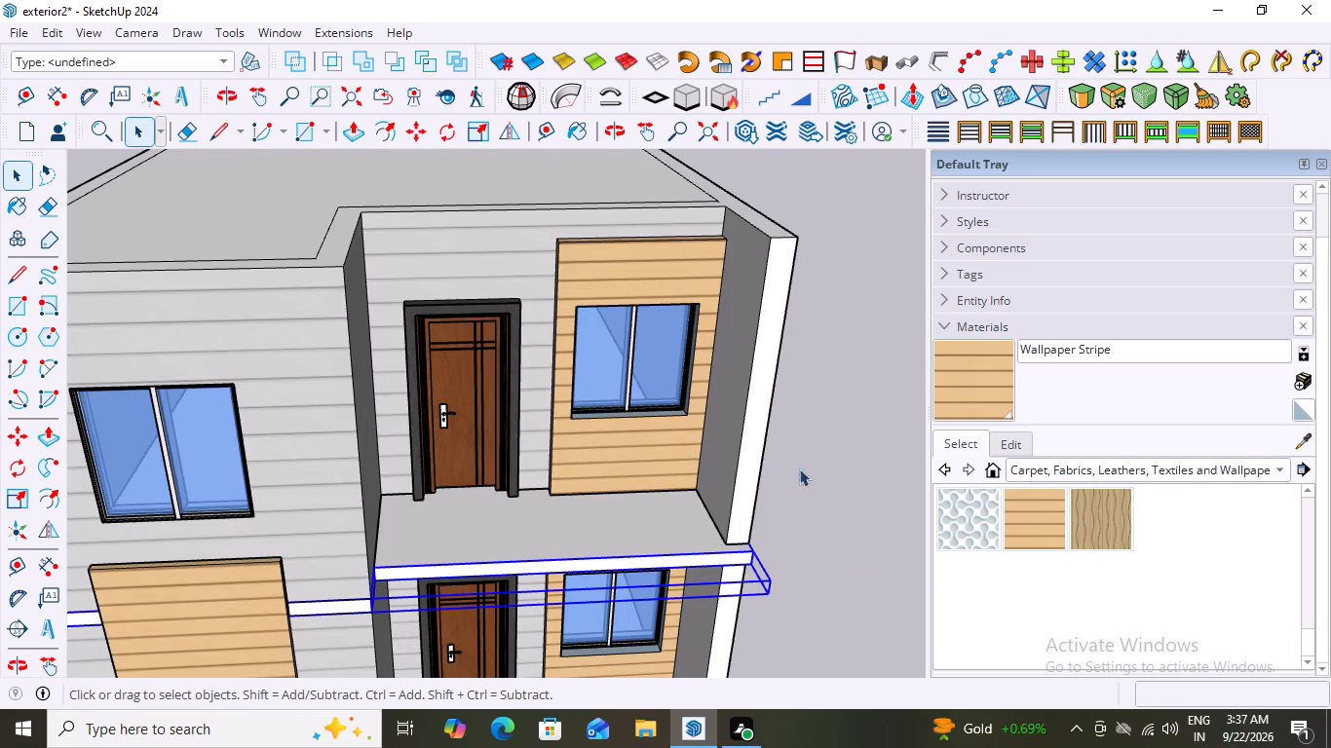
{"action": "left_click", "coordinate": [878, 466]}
Draw a rectangle over the balcony floor between the walls and the slab's front edge, about 11' 2" by 4' 3".
{"action": "key", "text": "r"}
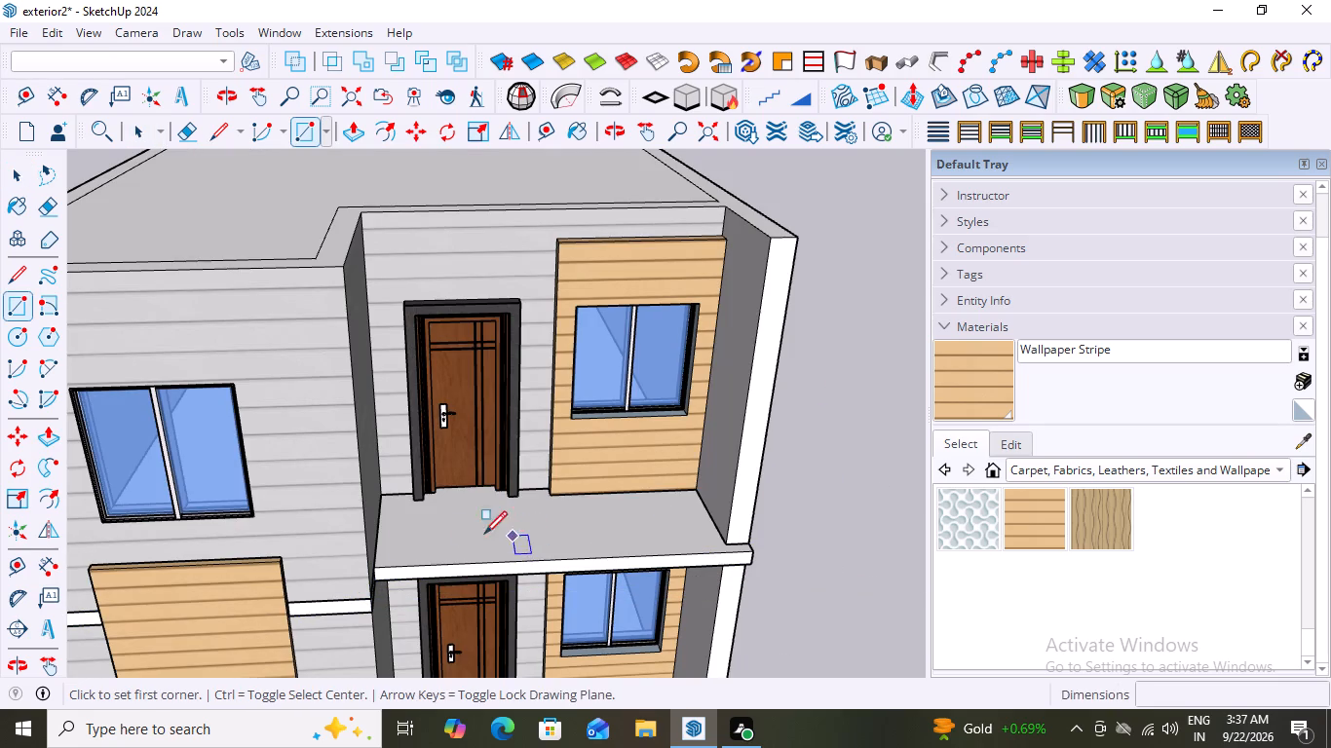
{"action": "left_click", "coordinate": [374, 501]}
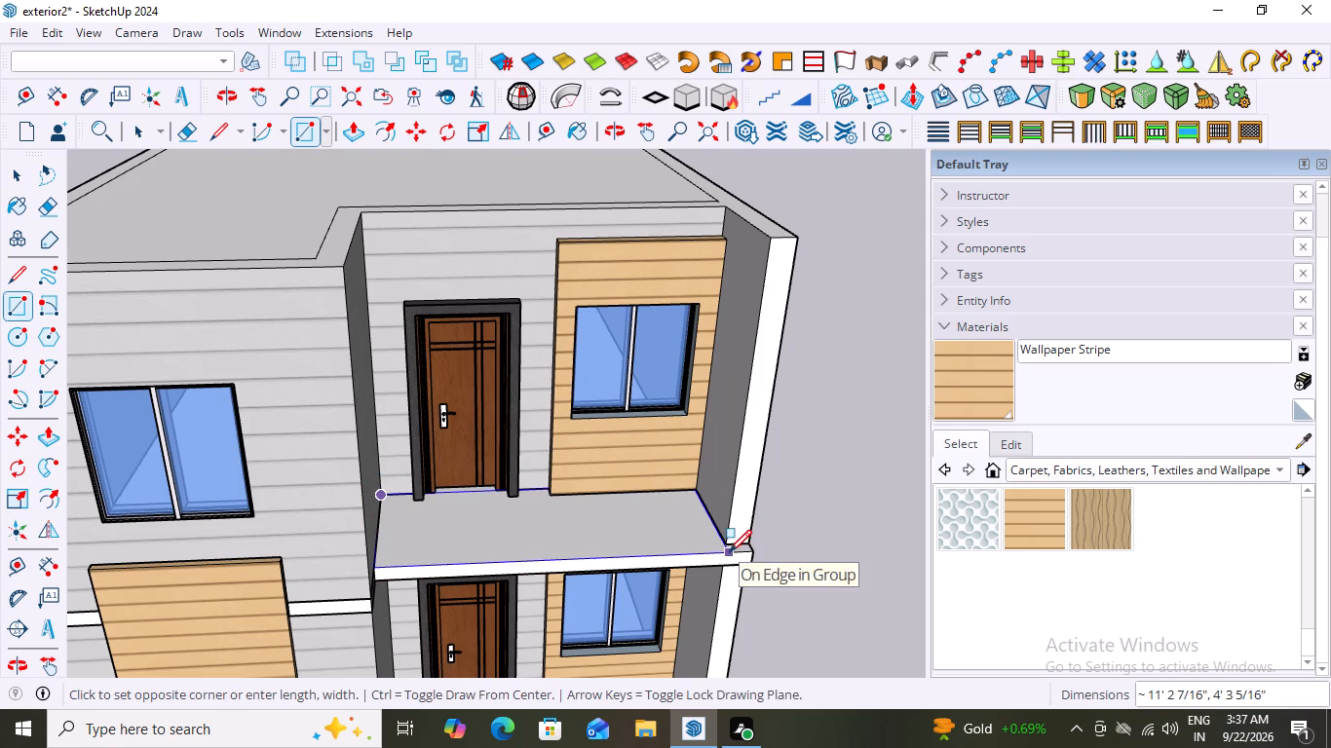
{"action": "left_click", "coordinate": [729, 552]}
{"action": "key", "text": "space"}
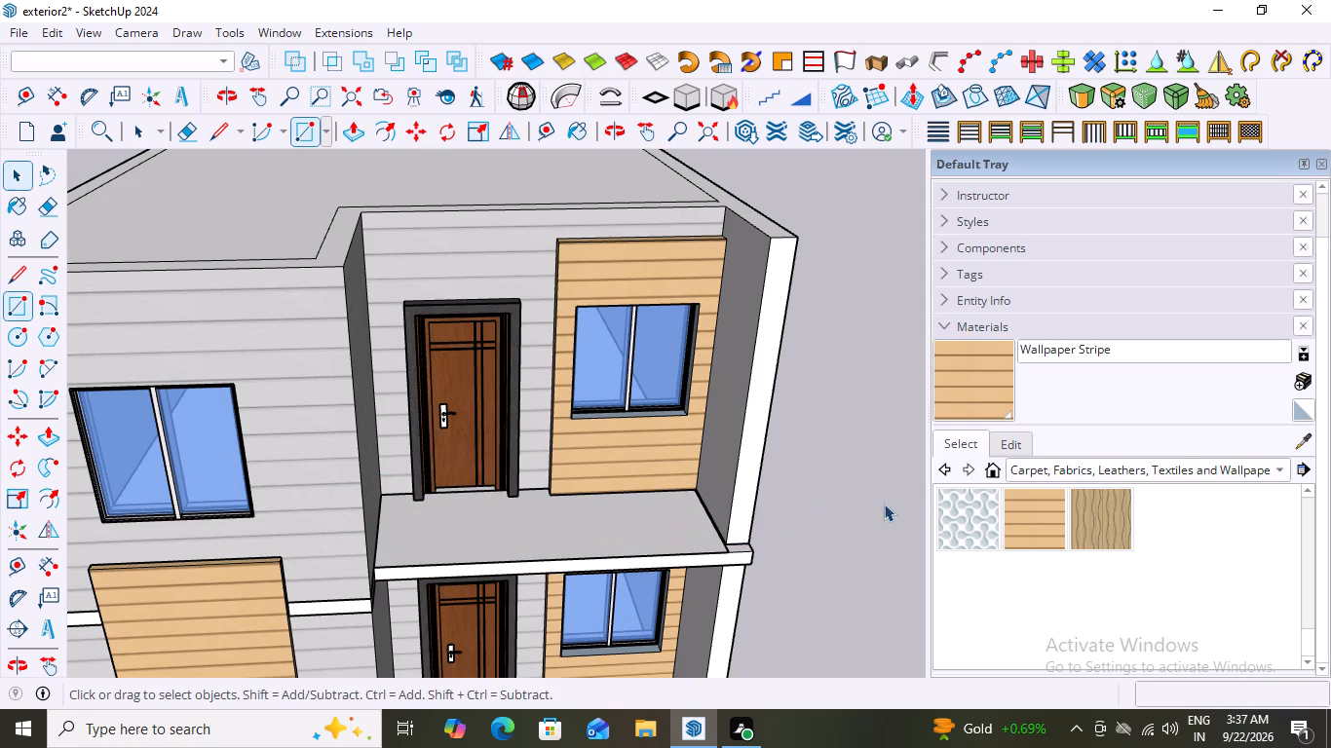
Select the new balcony floor face and examine the balcony's front edge and side walls up close and against the facade.
{"action": "left_click", "coordinate": [553, 534]}
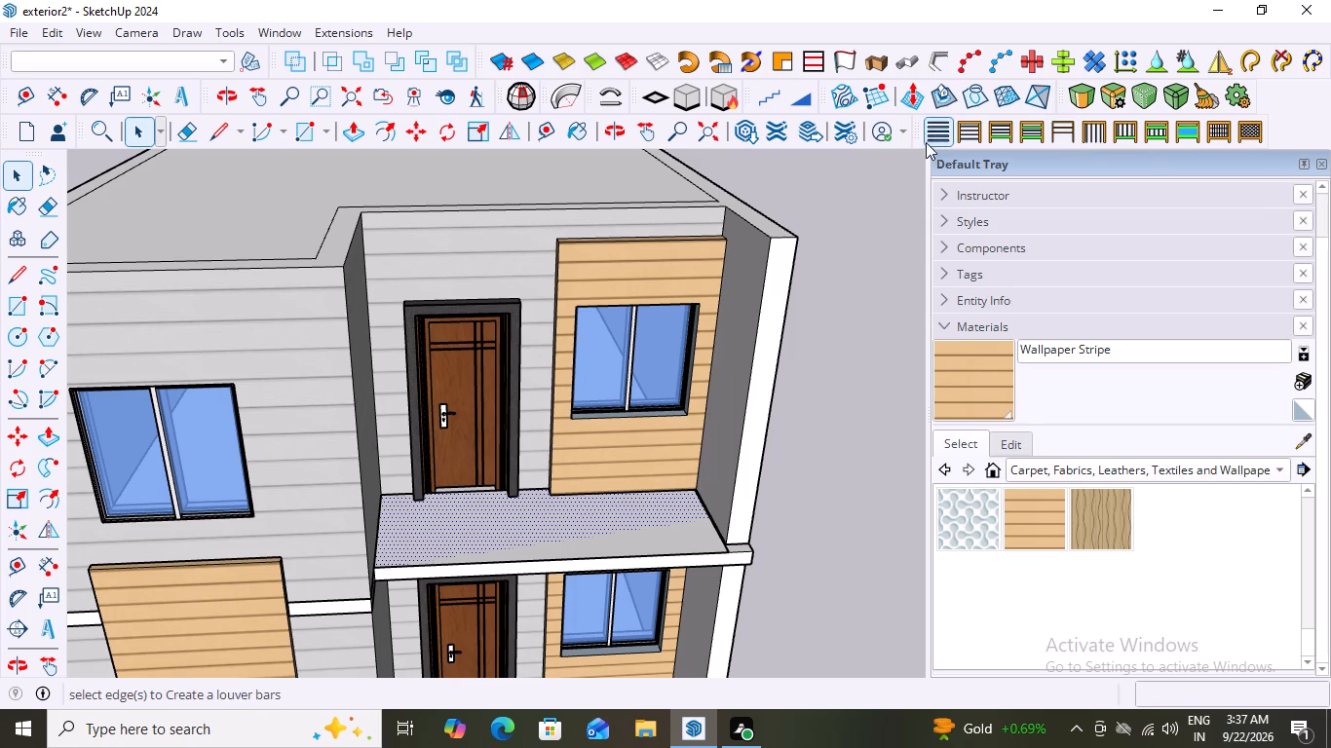
{"action": "scroll", "coordinate": [882, 221], "scroll_direction": "down", "scroll_amount": 1}
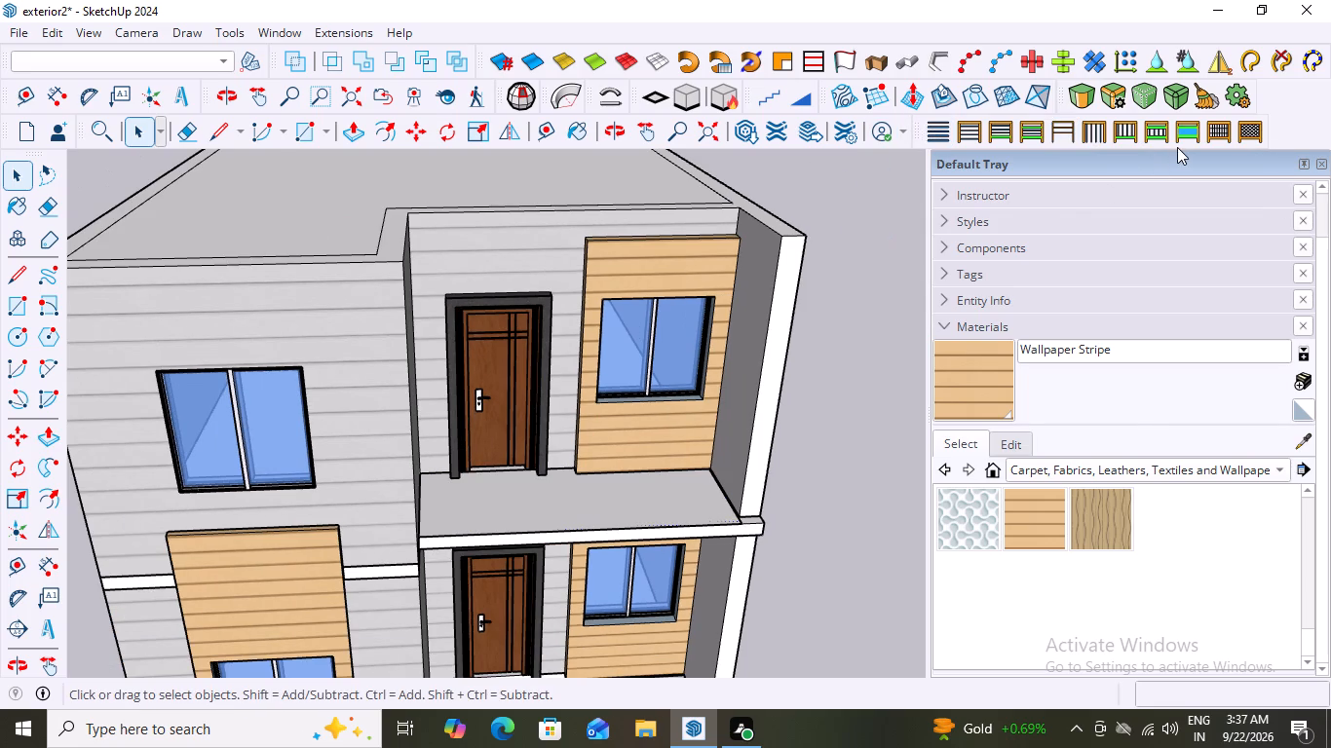
{"action": "scroll", "coordinate": [1177, 147], "scroll_direction": "up", "scroll_amount": 1}
{"action": "scroll", "coordinate": [880, 189], "scroll_direction": "down", "scroll_amount": 1}
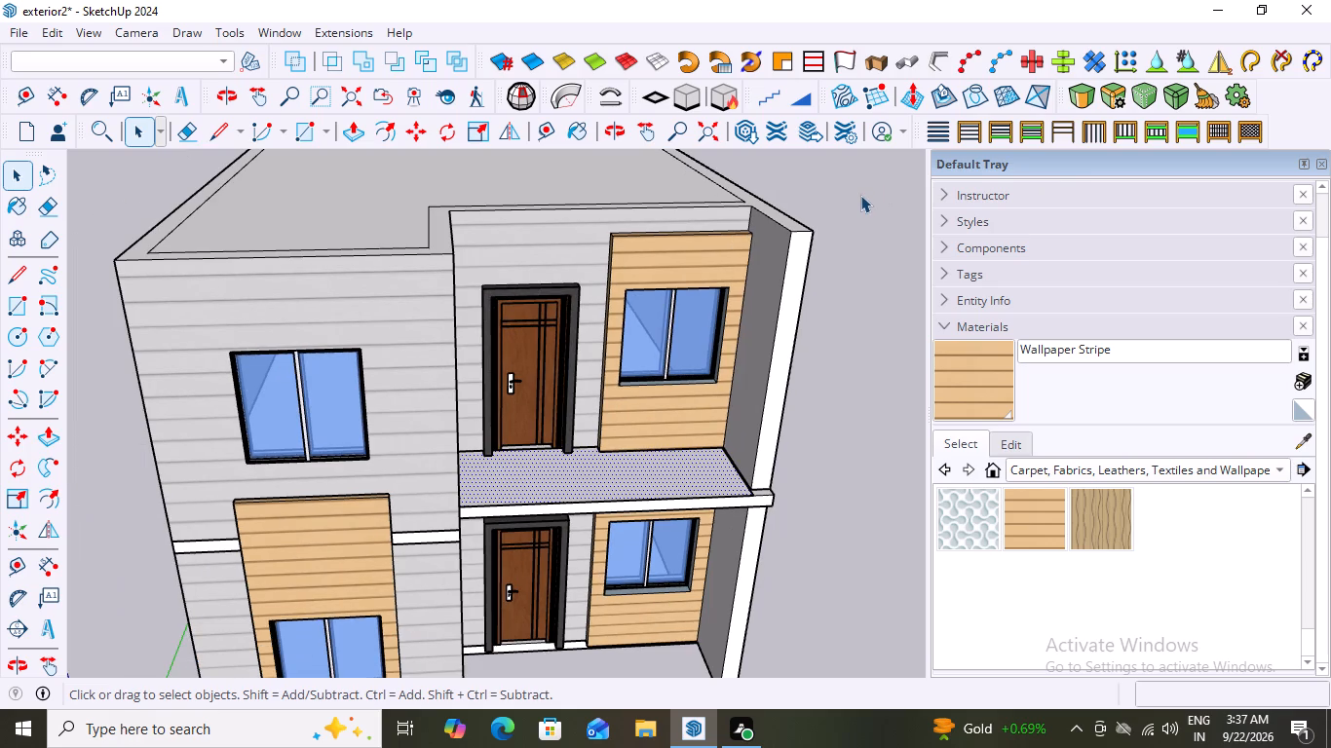
{"action": "middle_click_drag", "start_coordinate": [875, 226], "coordinate": [881, 202]}
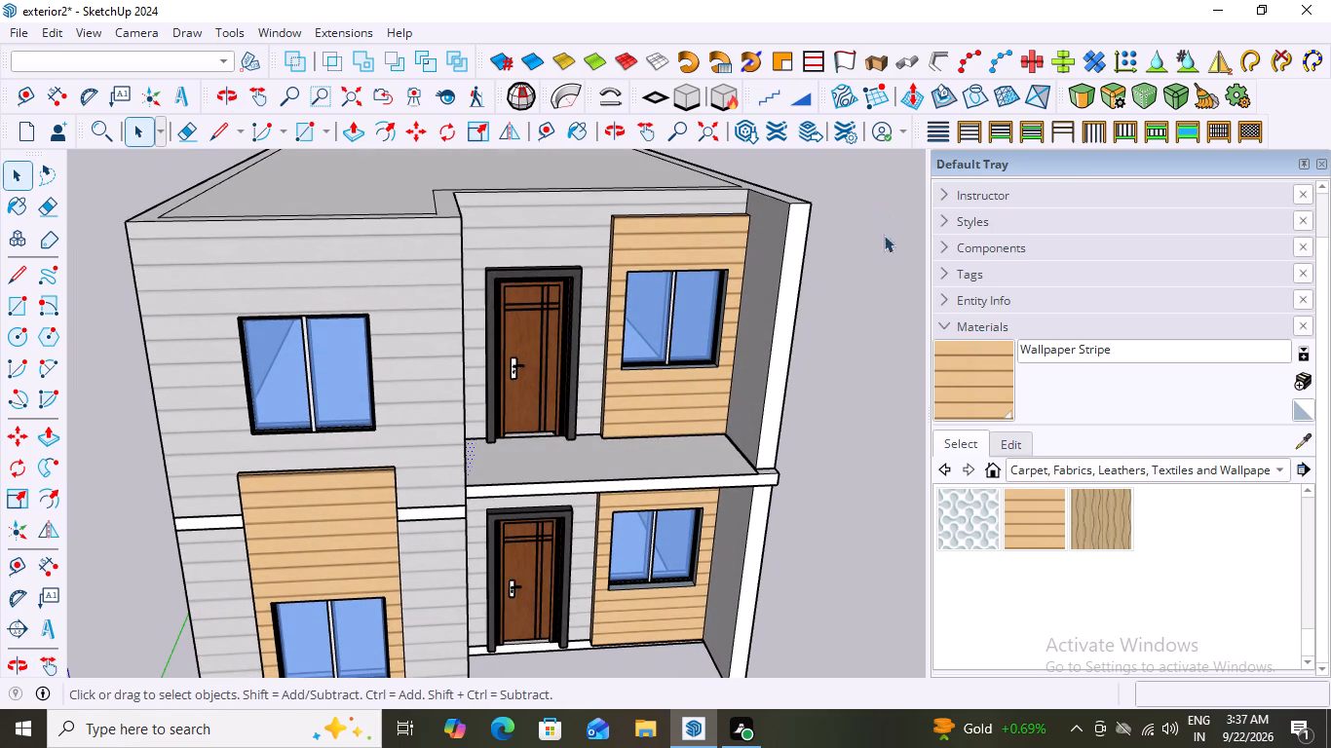
{"action": "middle_click_drag", "start_coordinate": [924, 376], "coordinate": [854, 380]}
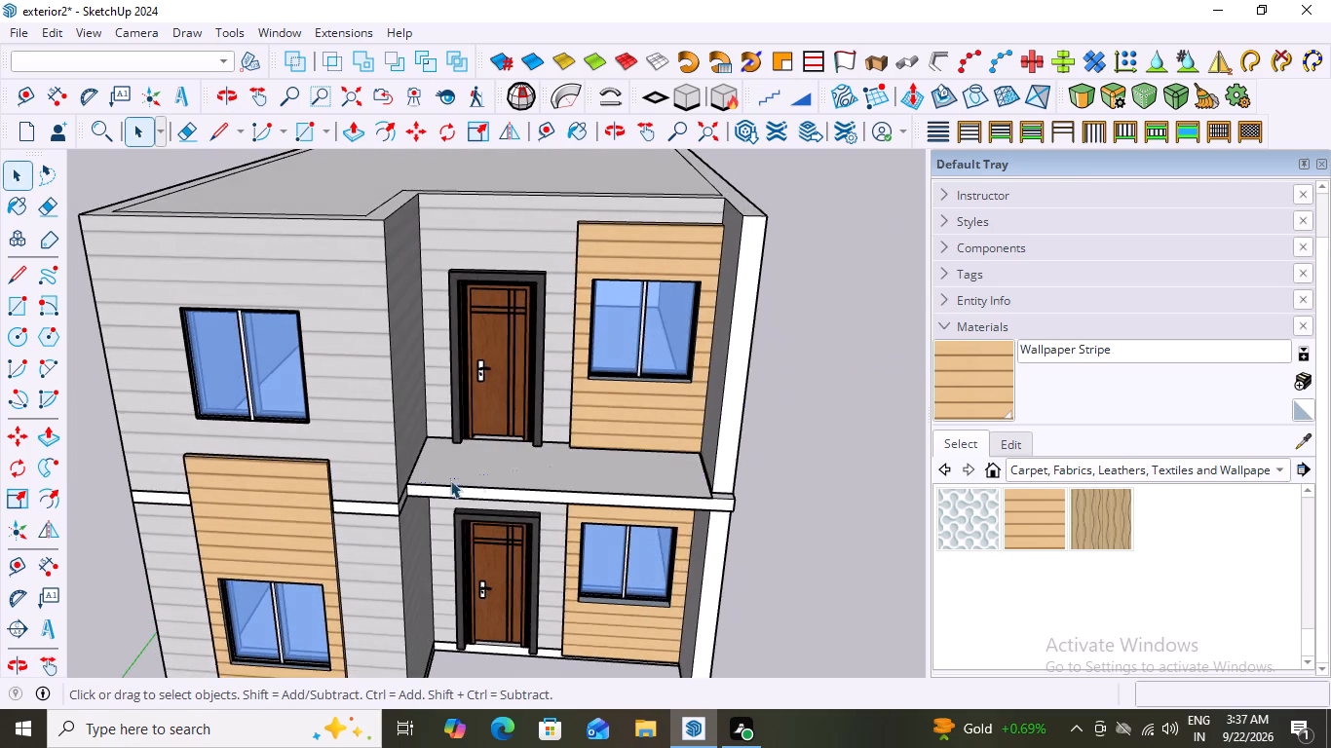
{"action": "scroll", "coordinate": [432, 479], "scroll_direction": "up", "scroll_amount": 6}
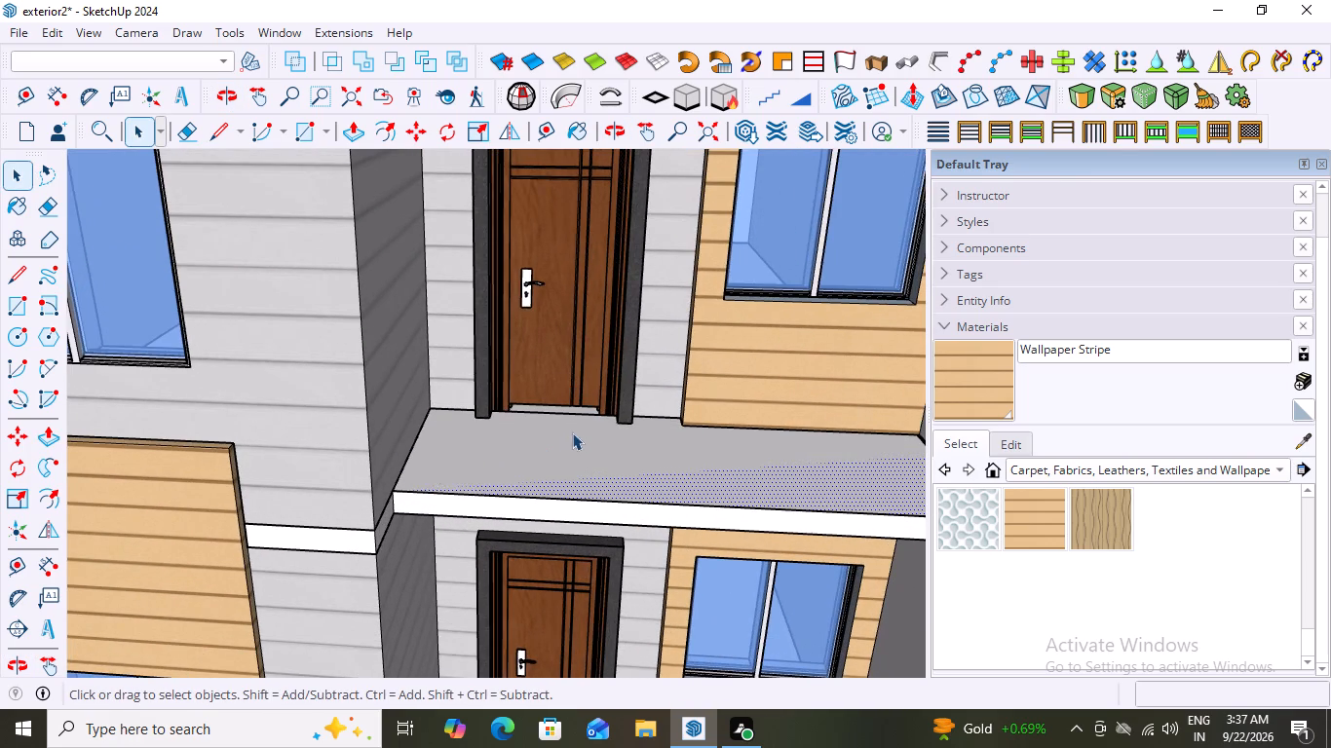
{"action": "scroll", "coordinate": [572, 432], "scroll_direction": "down", "scroll_amount": 7}
{"action": "middle_click_drag", "start_coordinate": [600, 481], "coordinate": [630, 493]}
{"action": "scroll", "coordinate": [626, 487], "scroll_direction": "up", "scroll_amount": 2}
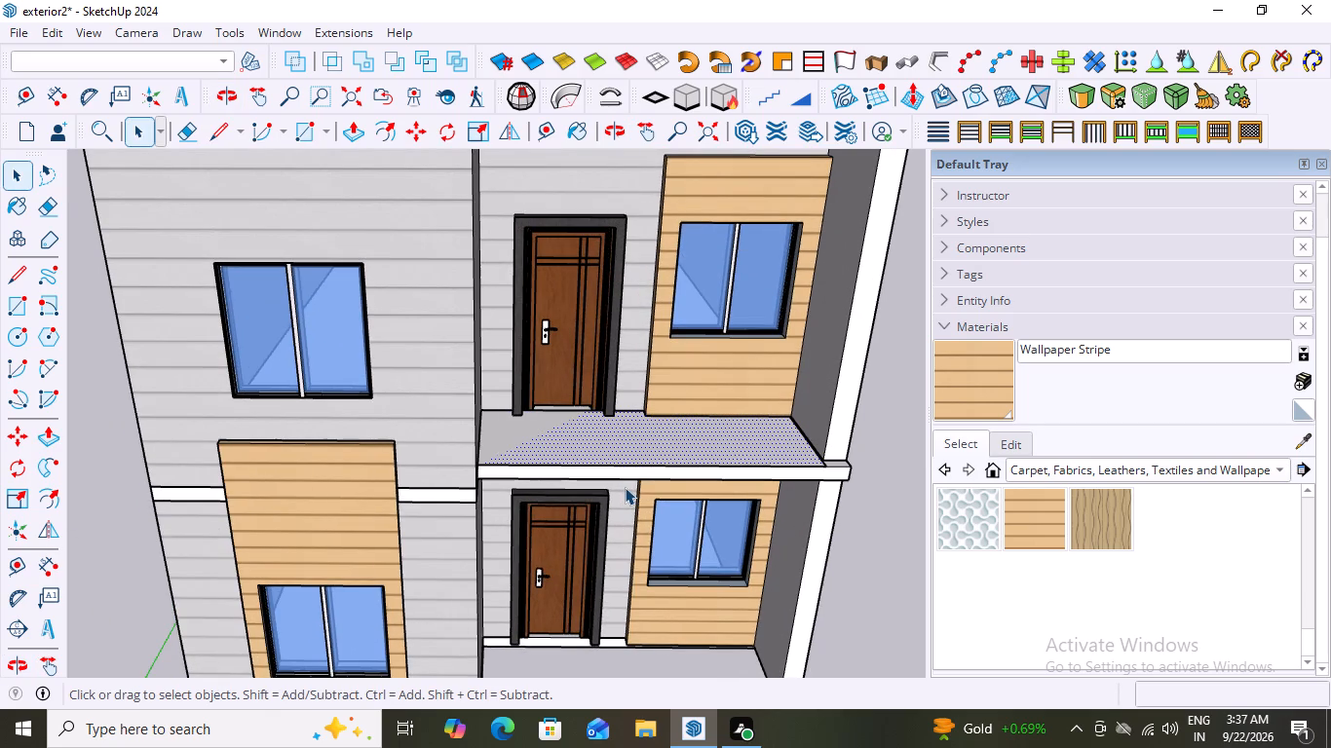
Draw an upright rectangle about 1' 9" high and 5" wide on the projecting block's side wall at the balcony's front corner.
{"action": "key", "text": "r"}
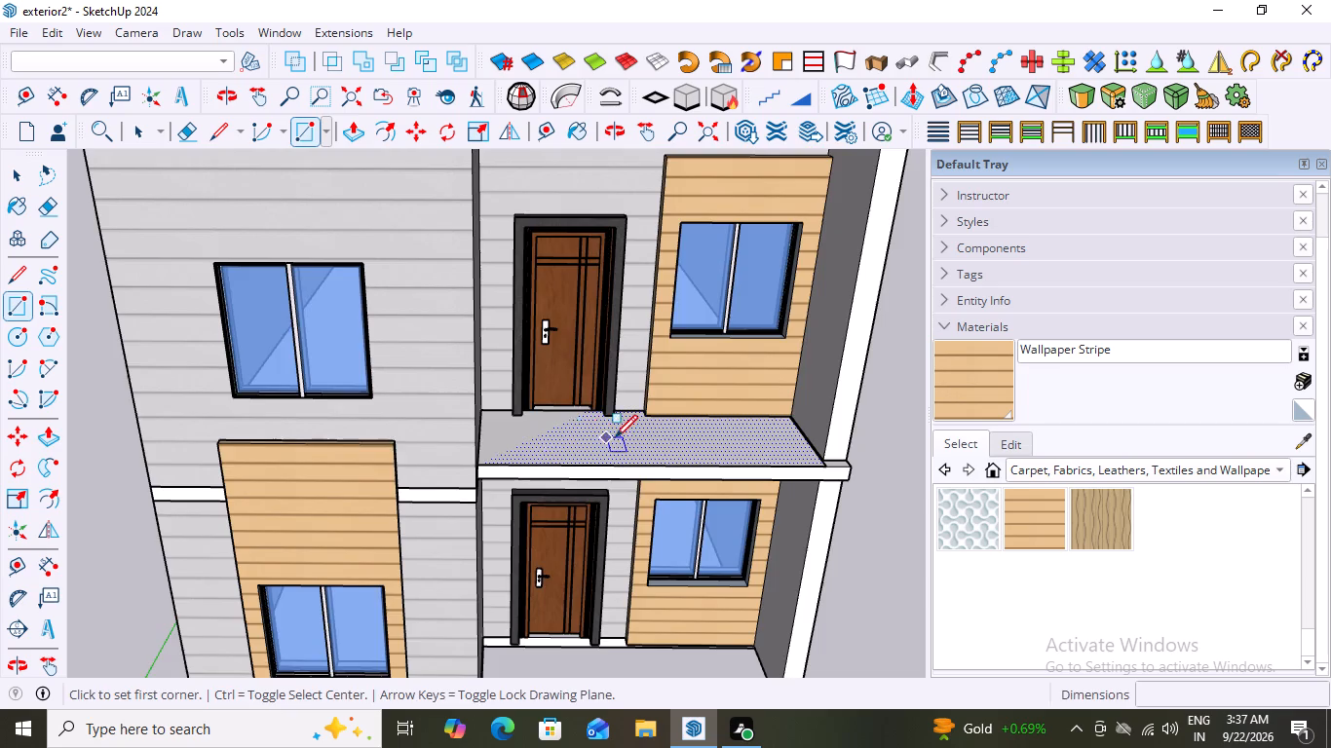
{"action": "middle_click_drag", "start_coordinate": [616, 437], "coordinate": [391, 428]}
{"action": "scroll", "coordinate": [323, 430], "scroll_direction": "up", "scroll_amount": 2}
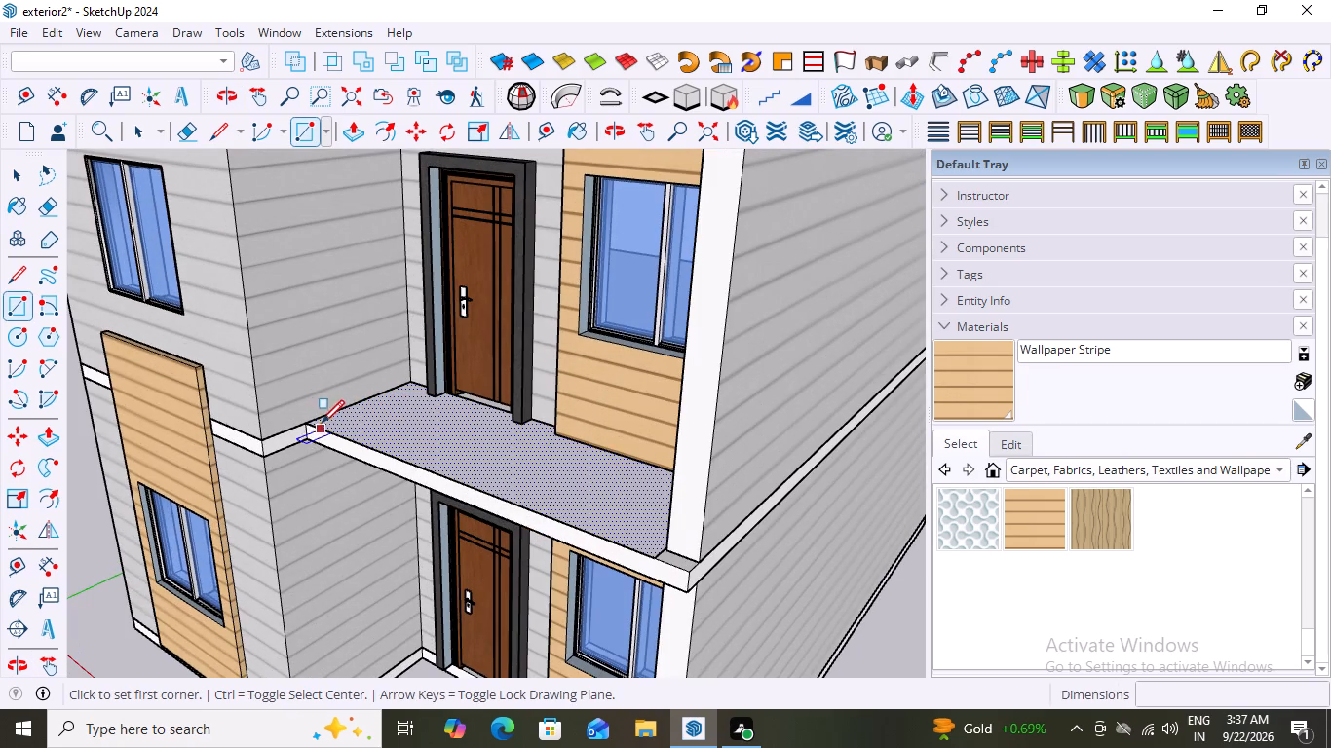
{"action": "left_click", "coordinate": [306, 424]}
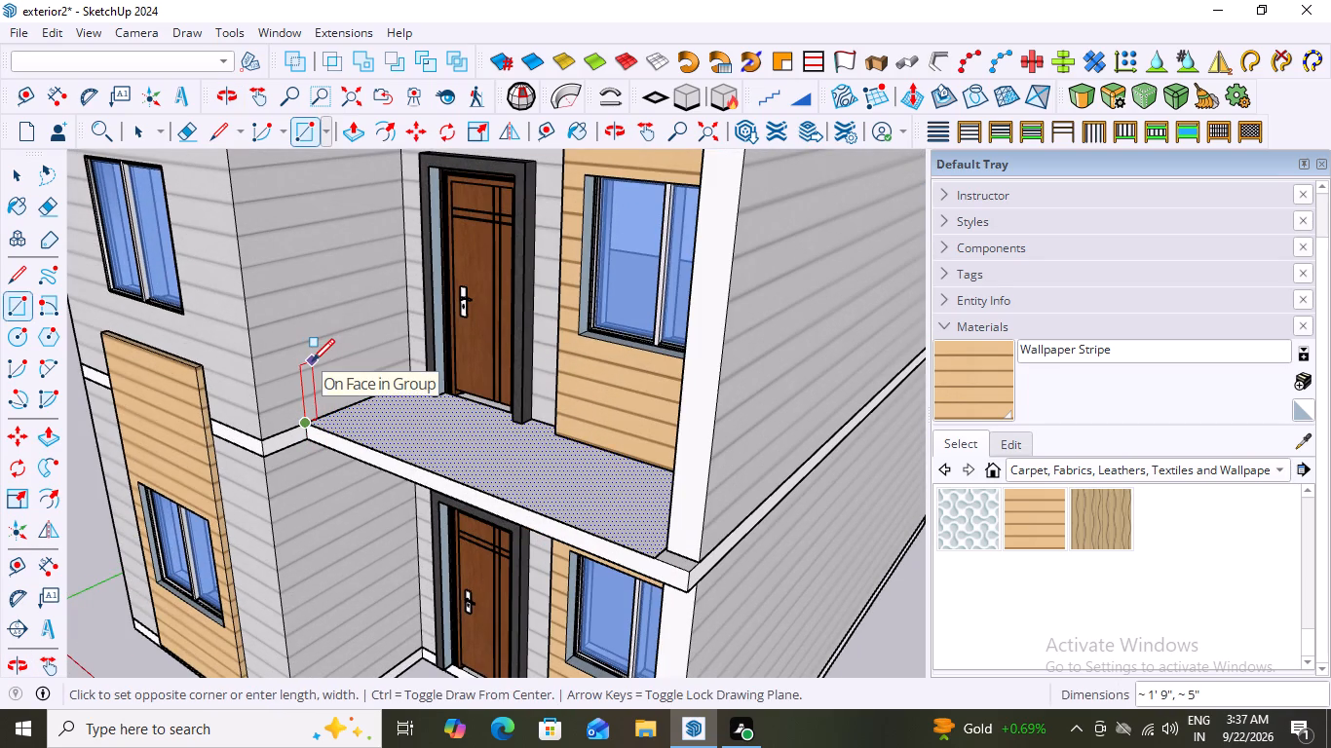
{"action": "left_click", "coordinate": [312, 361]}
{"action": "middle_click_drag", "start_coordinate": [374, 470], "coordinate": [378, 516]}
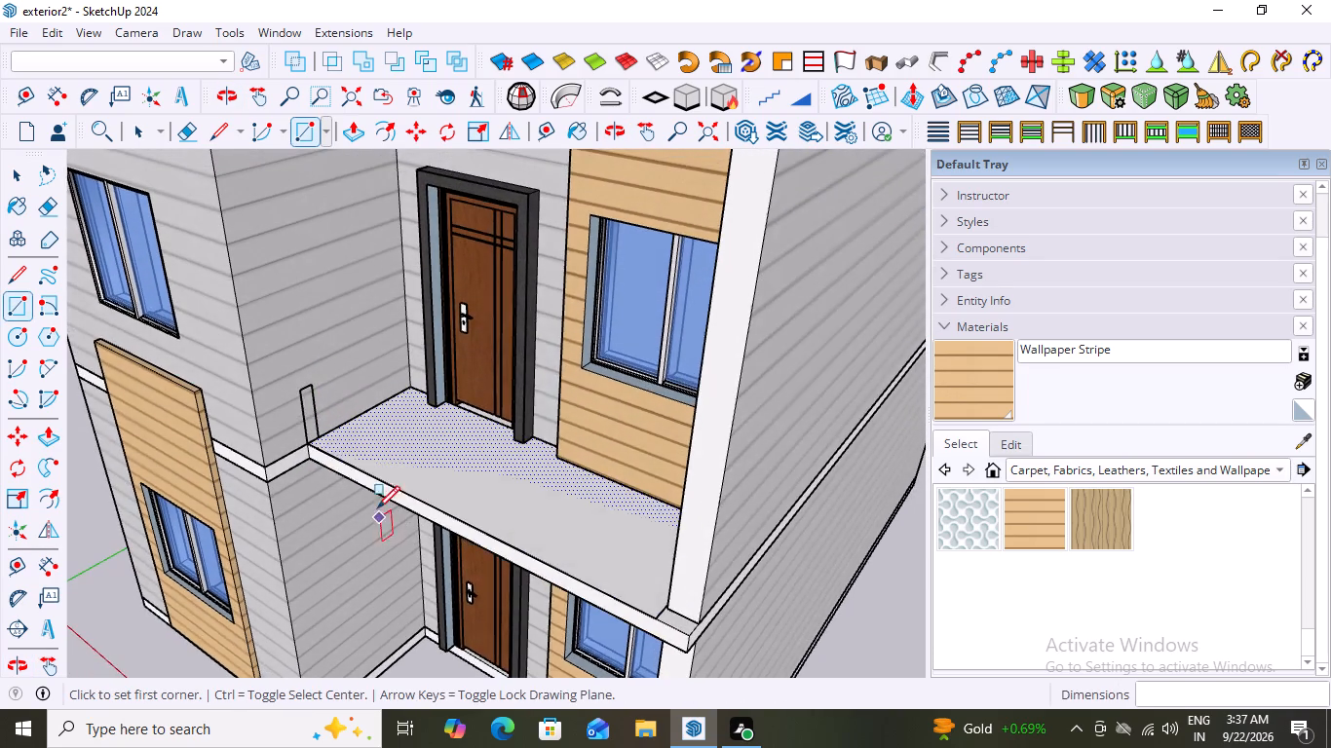
{"action": "scroll", "coordinate": [323, 461], "scroll_direction": "up", "scroll_amount": 9}
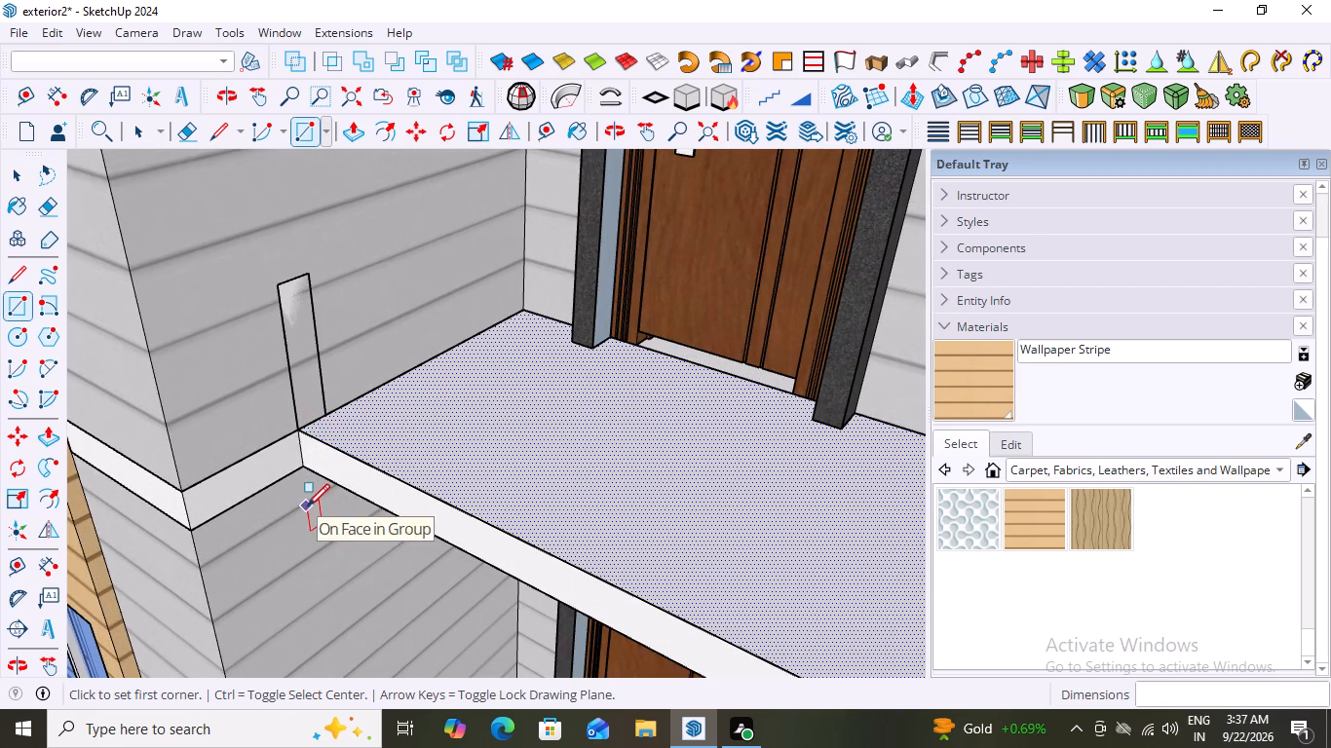
Draw a circle of about 1 7/16" radius near the bottom of the upright rectangle on the projecting block's side wall.
{"action": "scroll", "coordinate": [279, 503], "scroll_direction": "down", "scroll_amount": 6}
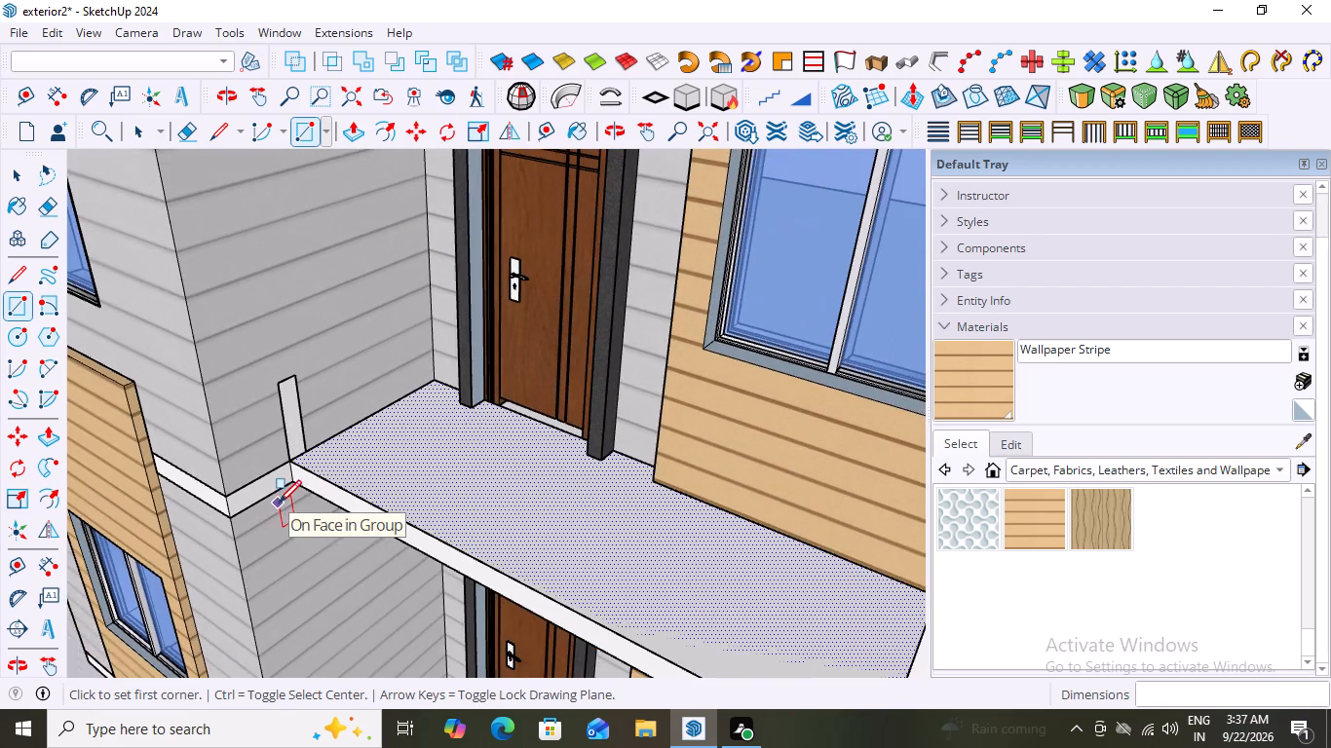
{"action": "middle_click_drag", "start_coordinate": [322, 496], "coordinate": [417, 406]}
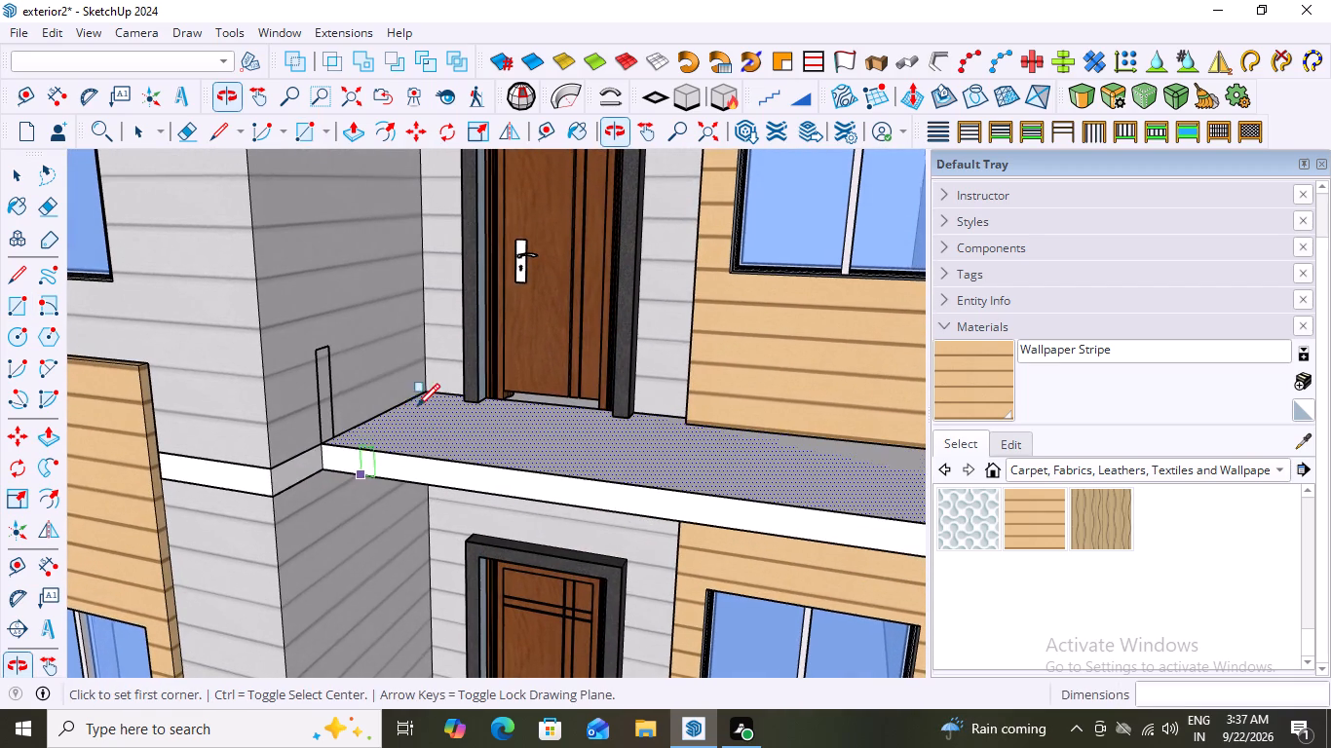
{"action": "key", "text": "space"}
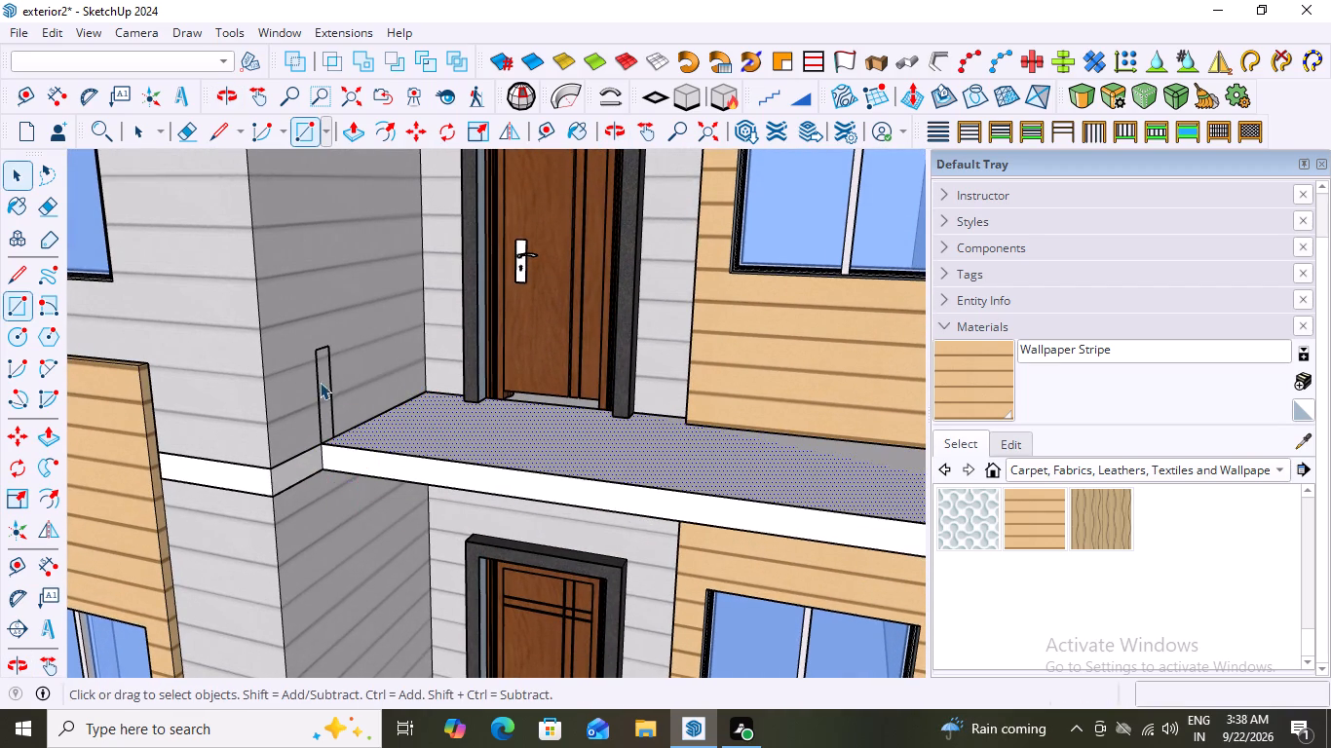
{"action": "scroll", "coordinate": [320, 379], "scroll_direction": "up", "scroll_amount": 5}
{"action": "left_click", "coordinate": [323, 375]}
{"action": "left_click", "coordinate": [323, 375]}
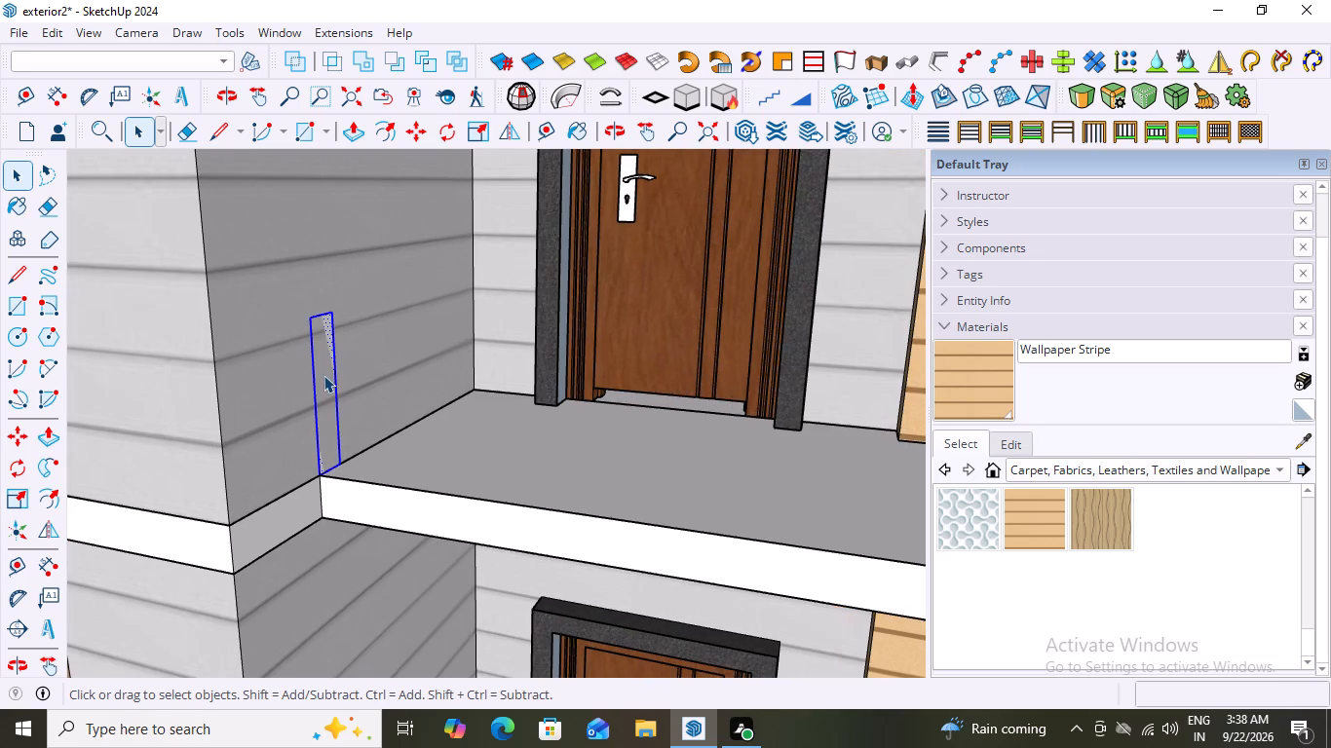
{"action": "middle_click_drag", "start_coordinate": [351, 395], "coordinate": [274, 390]}
{"action": "scroll", "coordinate": [312, 376], "scroll_direction": "up", "scroll_amount": 1}
{"action": "middle_click_drag", "start_coordinate": [366, 383], "coordinate": [298, 375]}
{"action": "scroll", "coordinate": [333, 432], "scroll_direction": "up", "scroll_amount": 2}
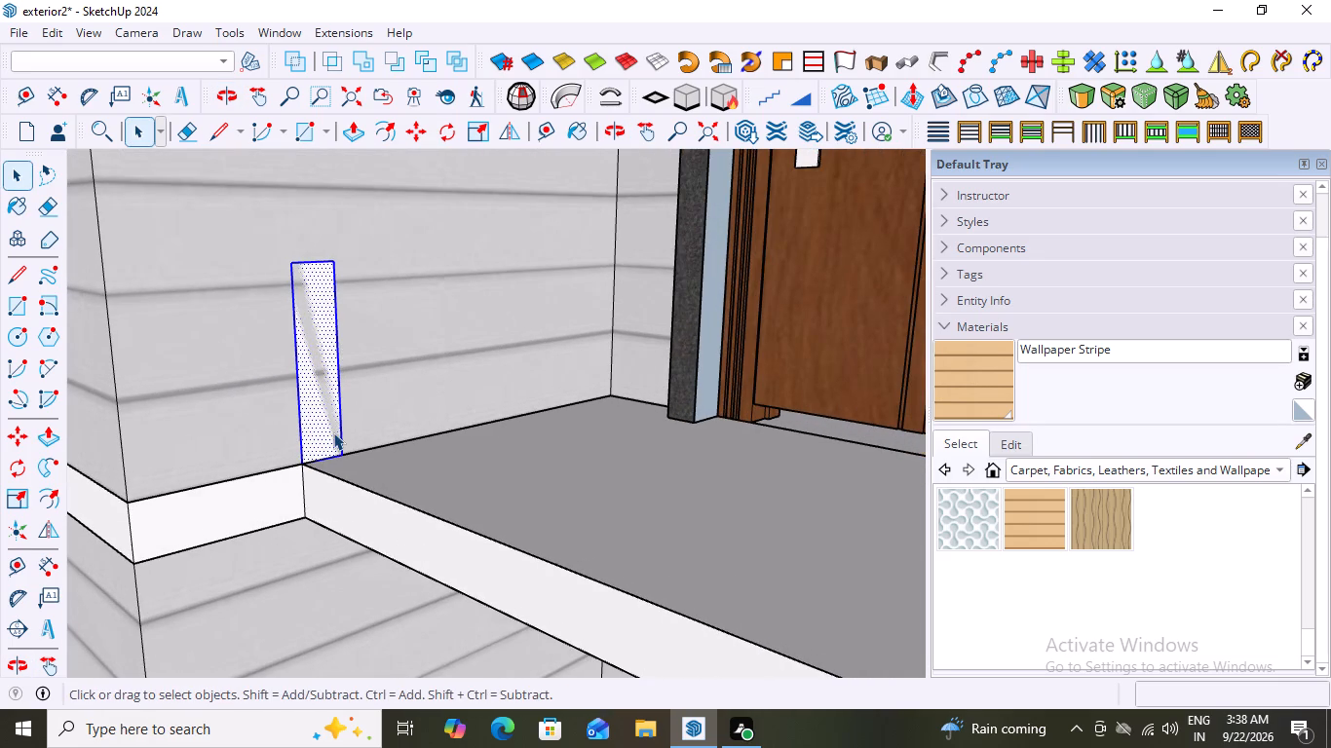
{"action": "key", "text": "c"}
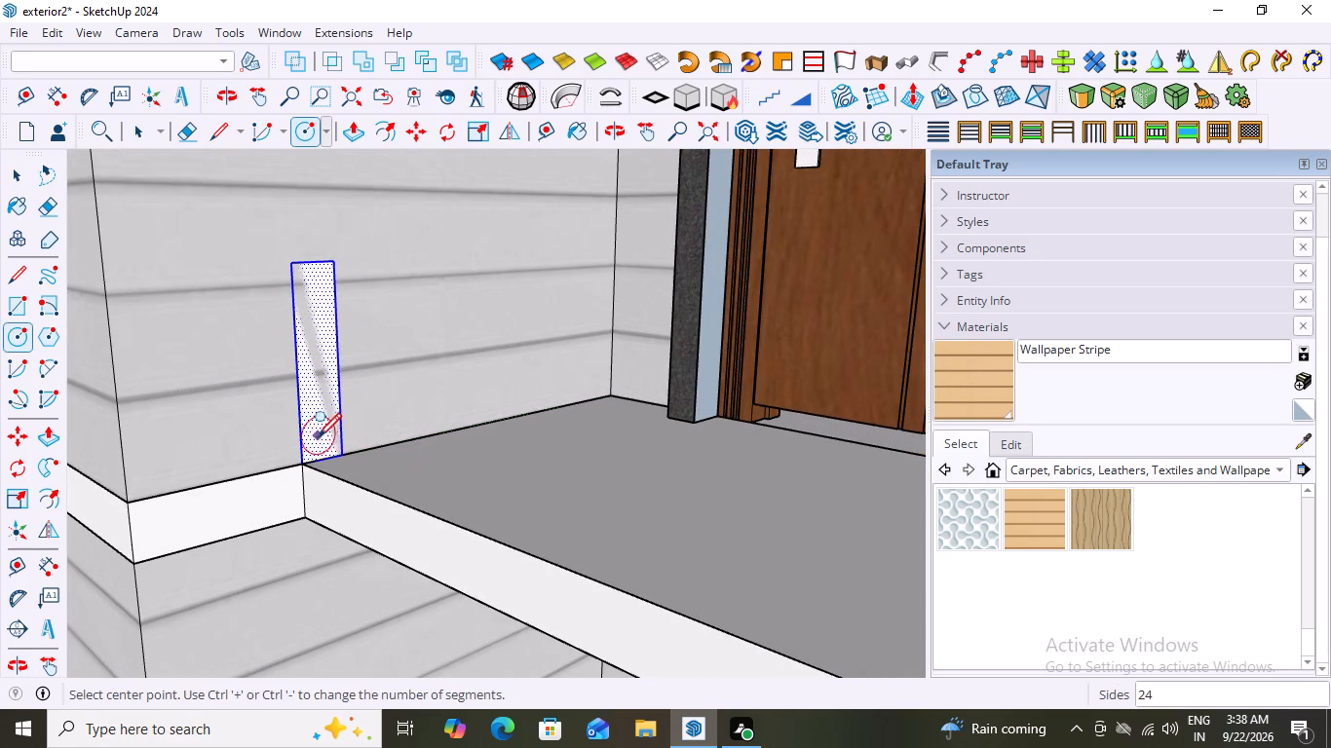
{"action": "left_click", "coordinate": [319, 430]}
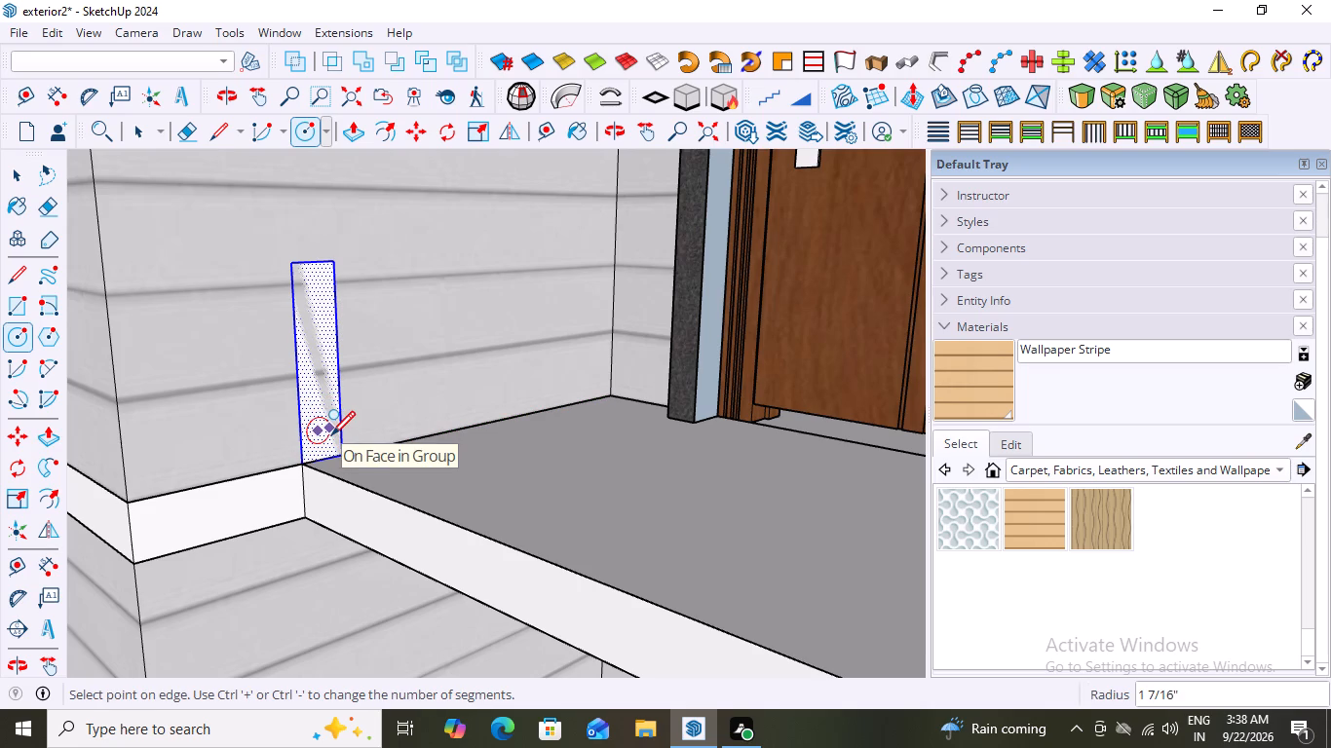
{"action": "left_click", "coordinate": [331, 433]}
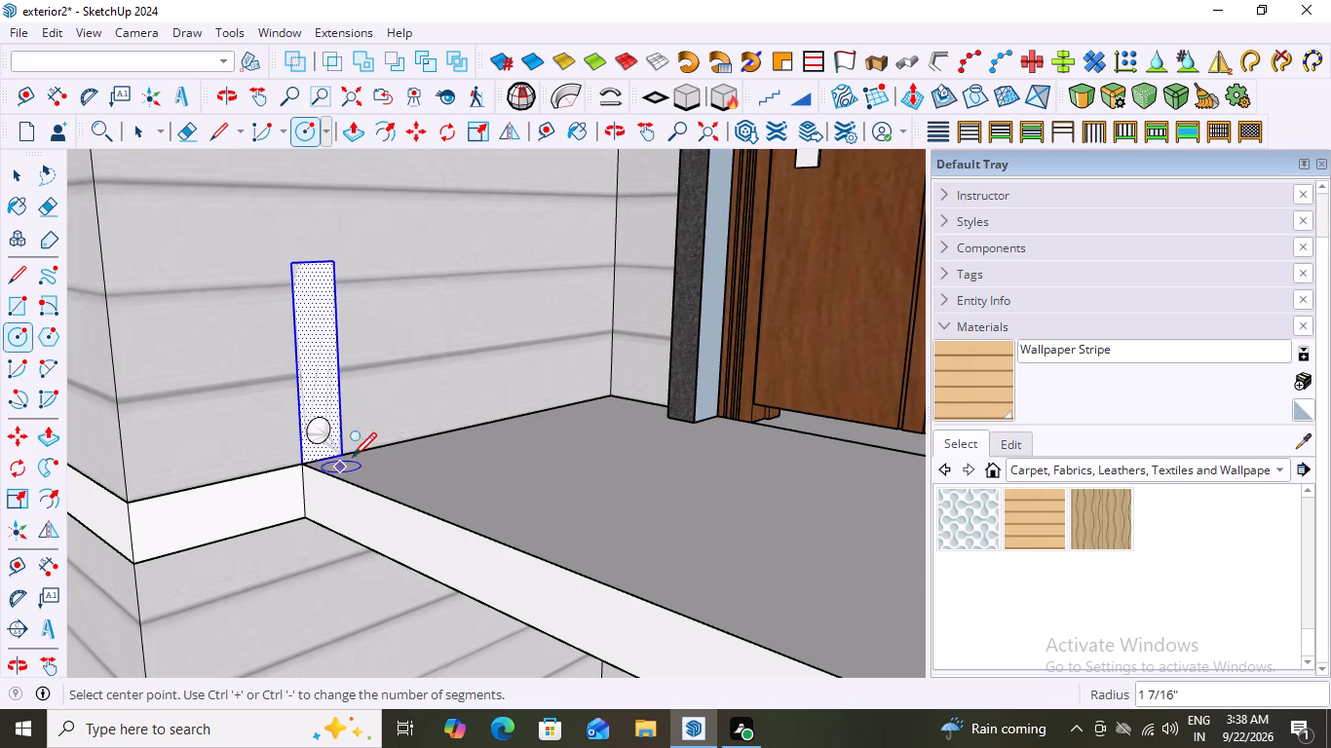
{"action": "middle_click_drag", "start_coordinate": [346, 467], "coordinate": [483, 509]}
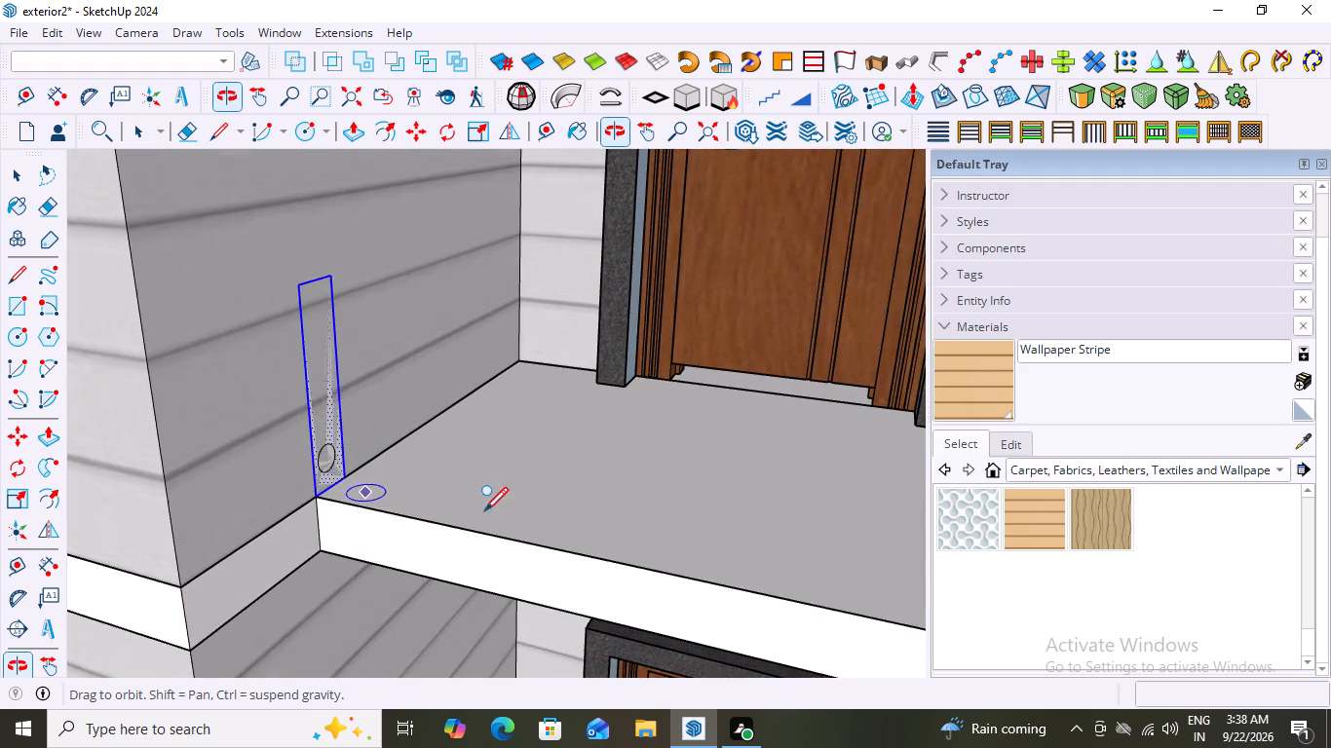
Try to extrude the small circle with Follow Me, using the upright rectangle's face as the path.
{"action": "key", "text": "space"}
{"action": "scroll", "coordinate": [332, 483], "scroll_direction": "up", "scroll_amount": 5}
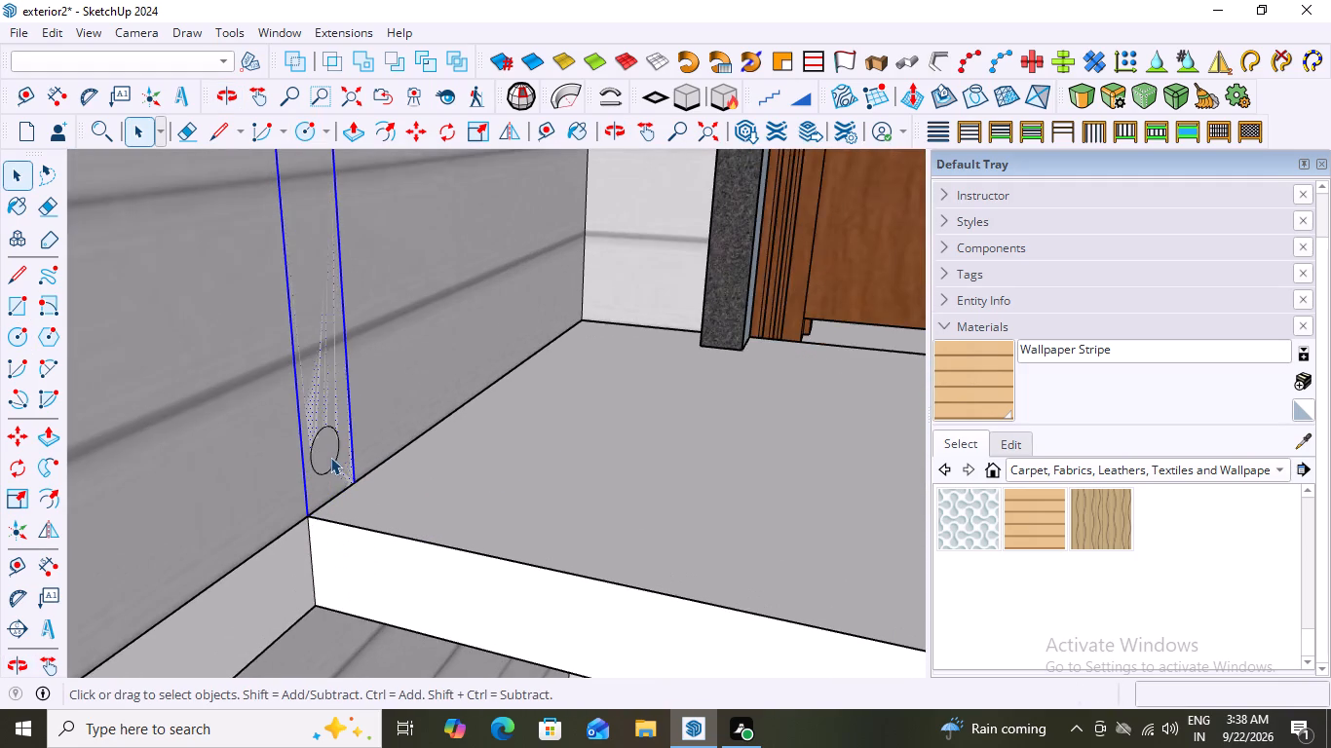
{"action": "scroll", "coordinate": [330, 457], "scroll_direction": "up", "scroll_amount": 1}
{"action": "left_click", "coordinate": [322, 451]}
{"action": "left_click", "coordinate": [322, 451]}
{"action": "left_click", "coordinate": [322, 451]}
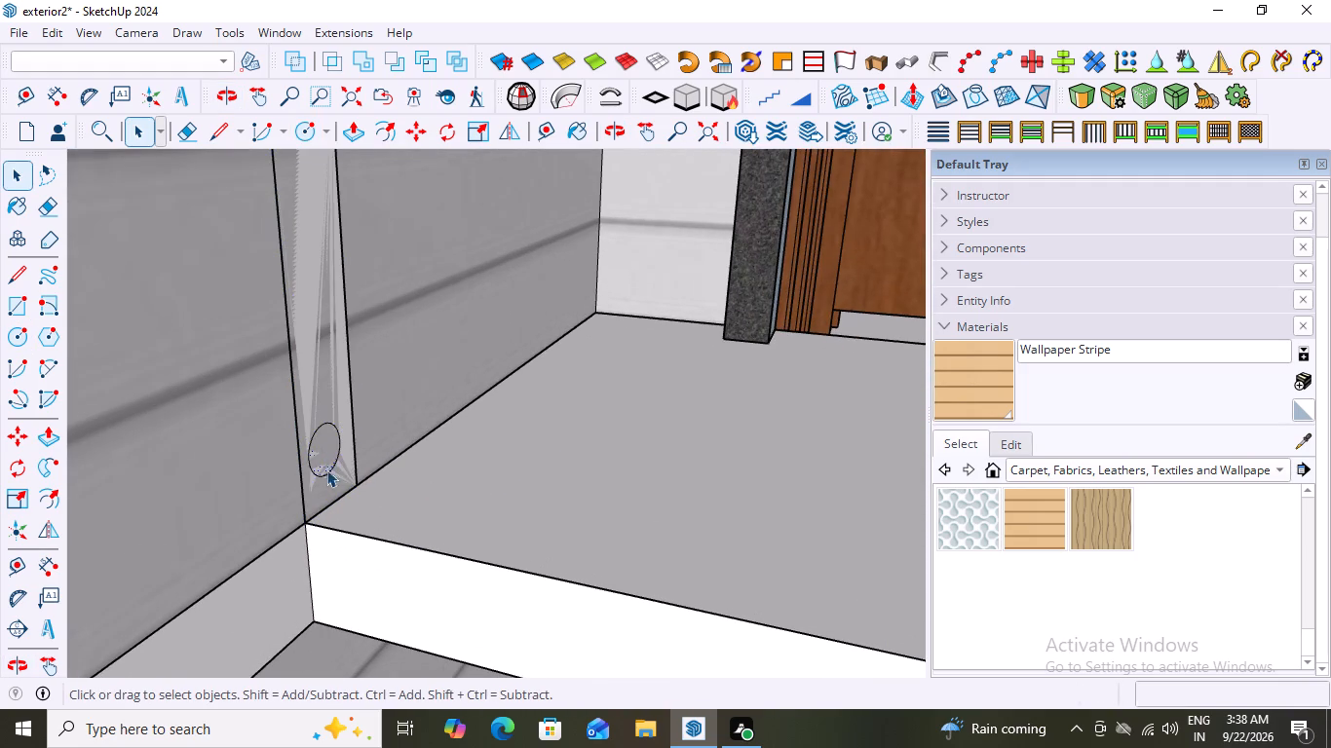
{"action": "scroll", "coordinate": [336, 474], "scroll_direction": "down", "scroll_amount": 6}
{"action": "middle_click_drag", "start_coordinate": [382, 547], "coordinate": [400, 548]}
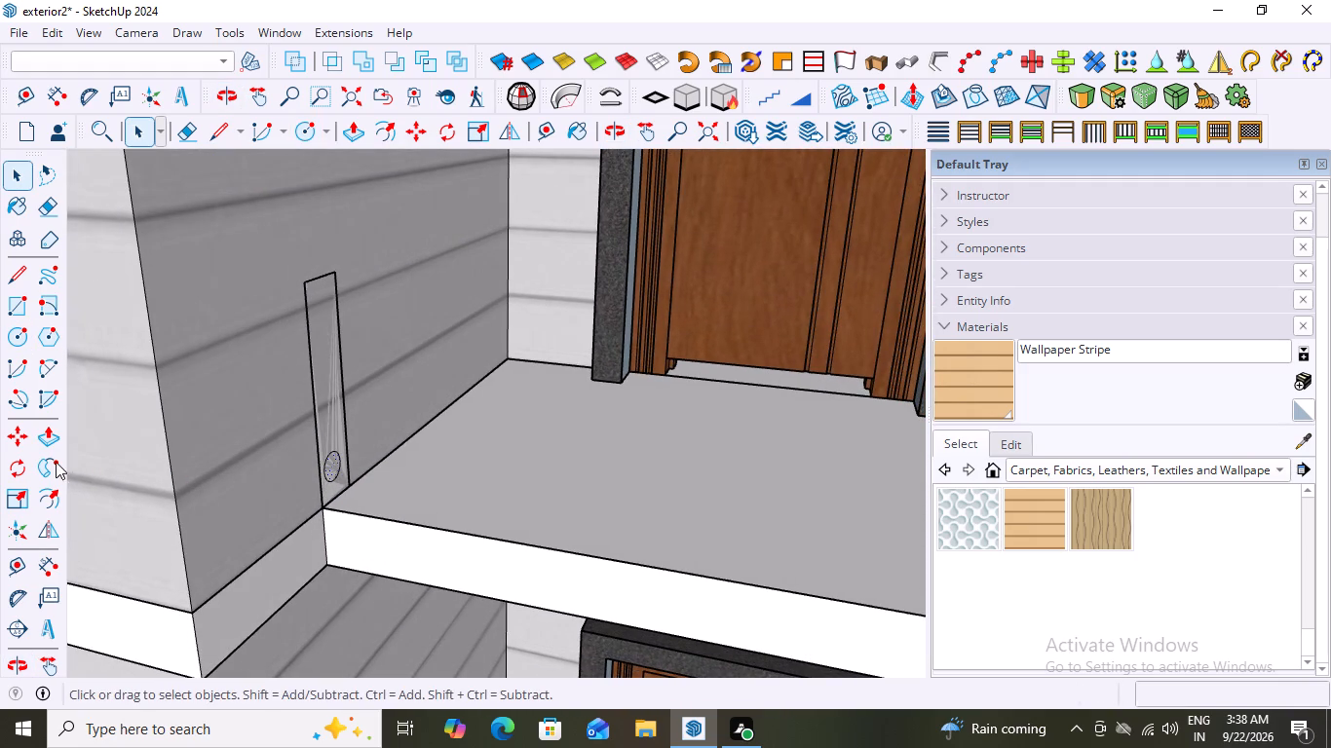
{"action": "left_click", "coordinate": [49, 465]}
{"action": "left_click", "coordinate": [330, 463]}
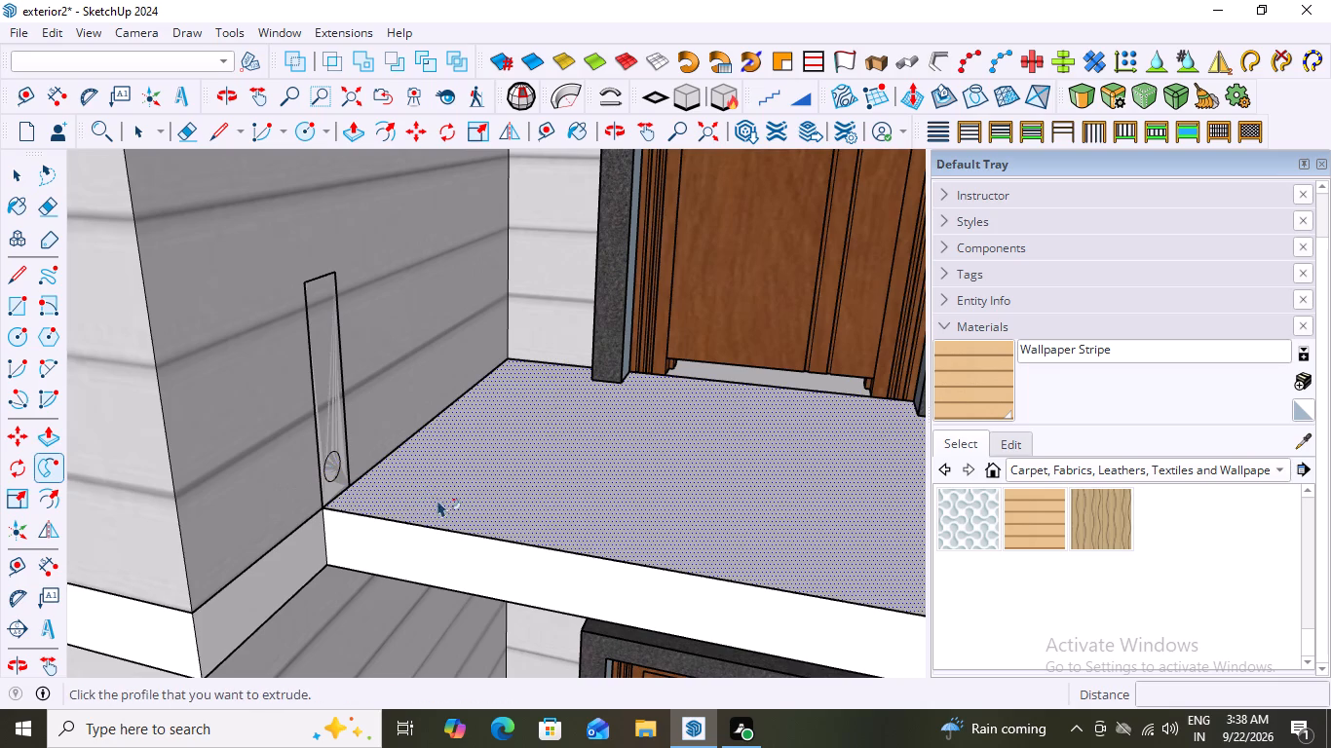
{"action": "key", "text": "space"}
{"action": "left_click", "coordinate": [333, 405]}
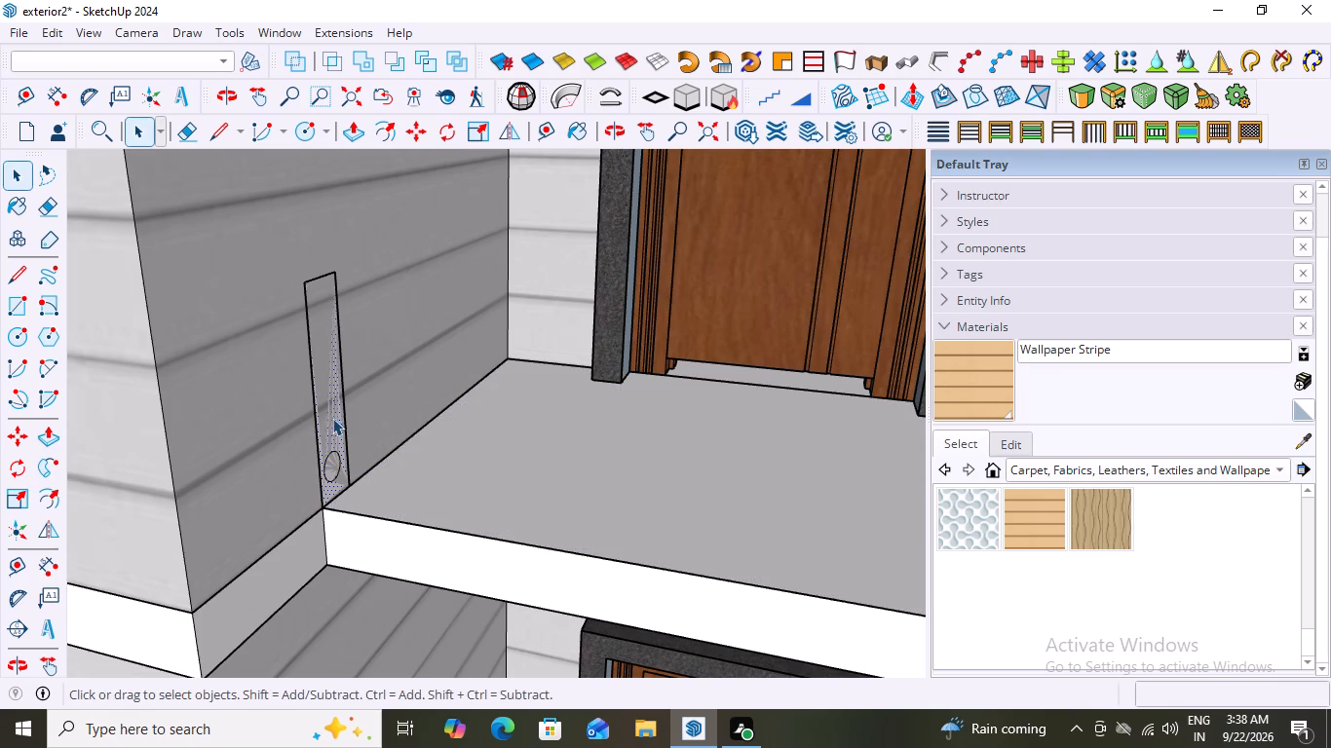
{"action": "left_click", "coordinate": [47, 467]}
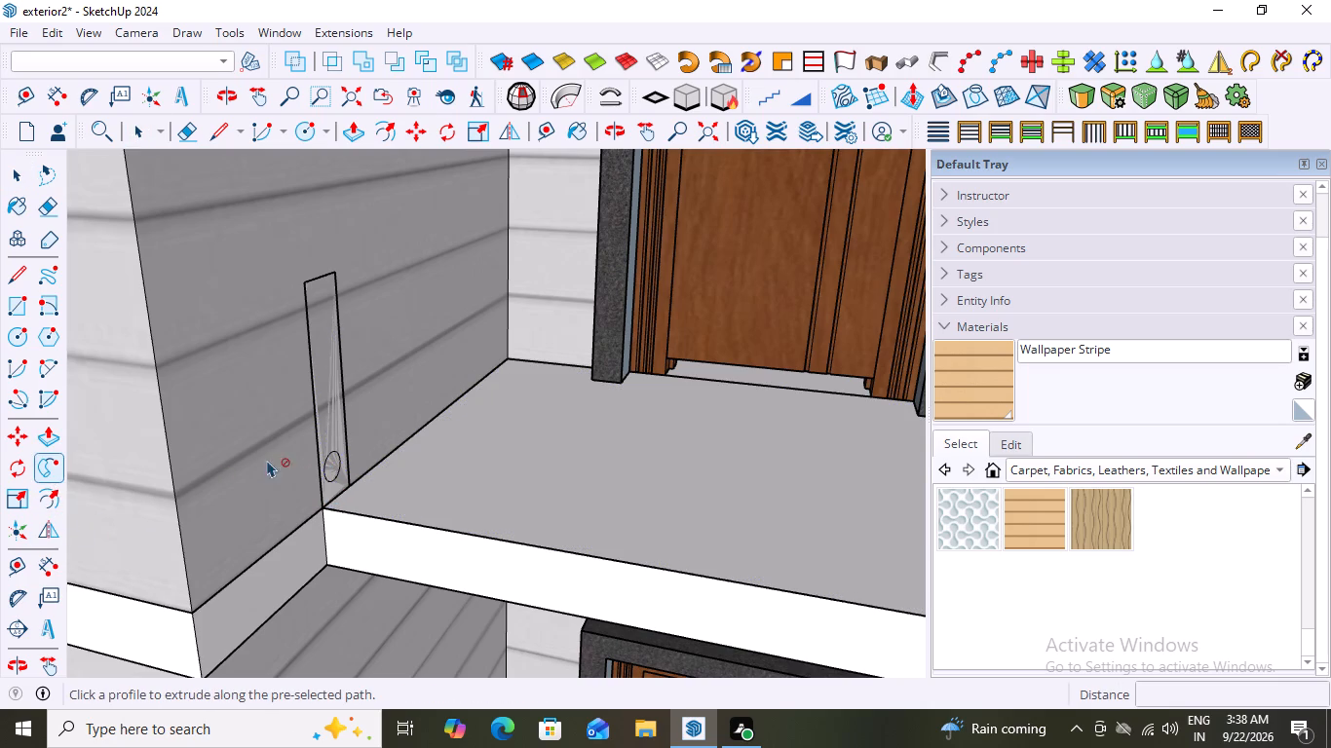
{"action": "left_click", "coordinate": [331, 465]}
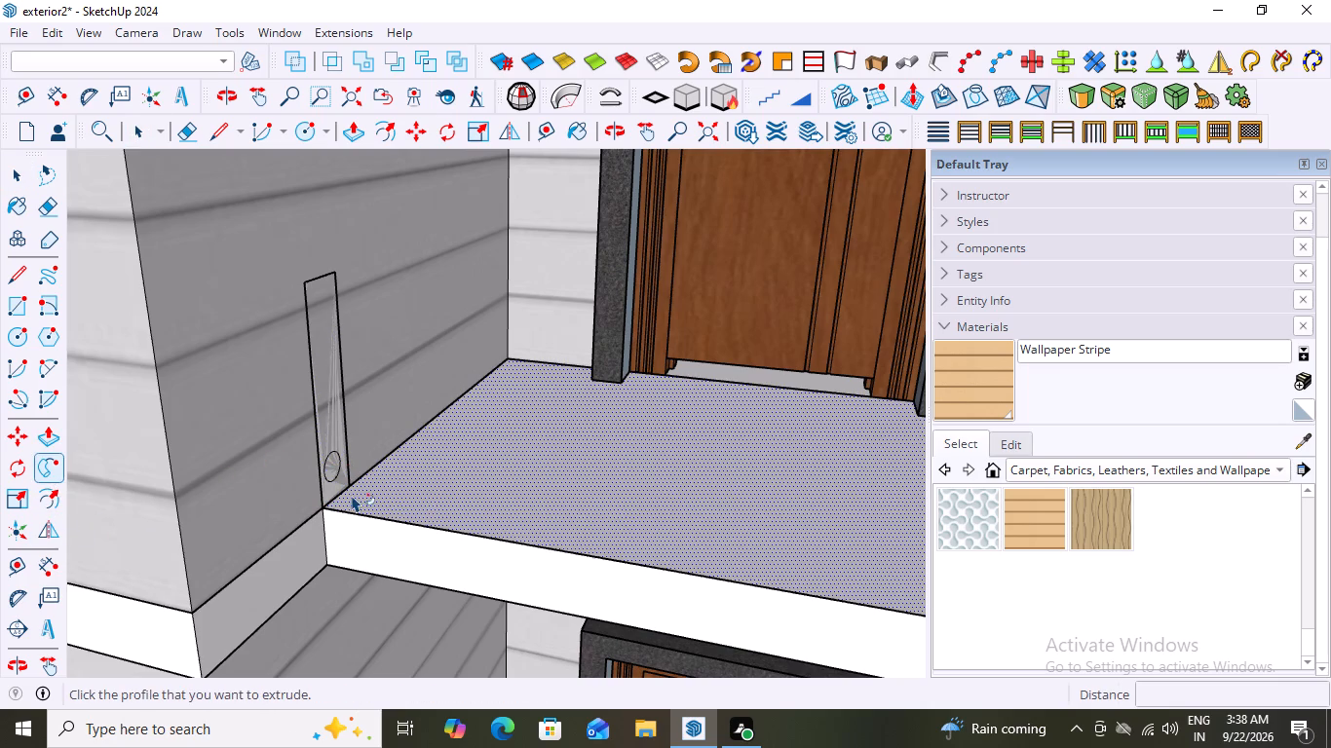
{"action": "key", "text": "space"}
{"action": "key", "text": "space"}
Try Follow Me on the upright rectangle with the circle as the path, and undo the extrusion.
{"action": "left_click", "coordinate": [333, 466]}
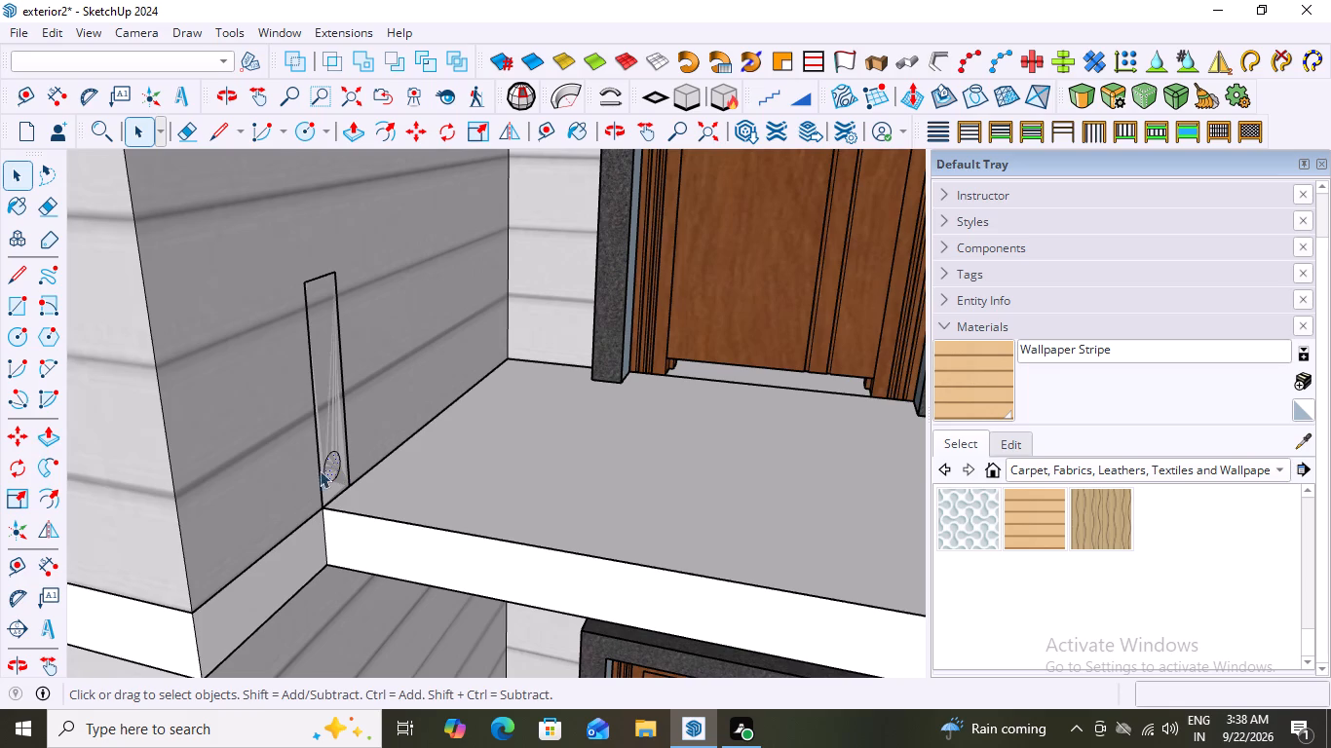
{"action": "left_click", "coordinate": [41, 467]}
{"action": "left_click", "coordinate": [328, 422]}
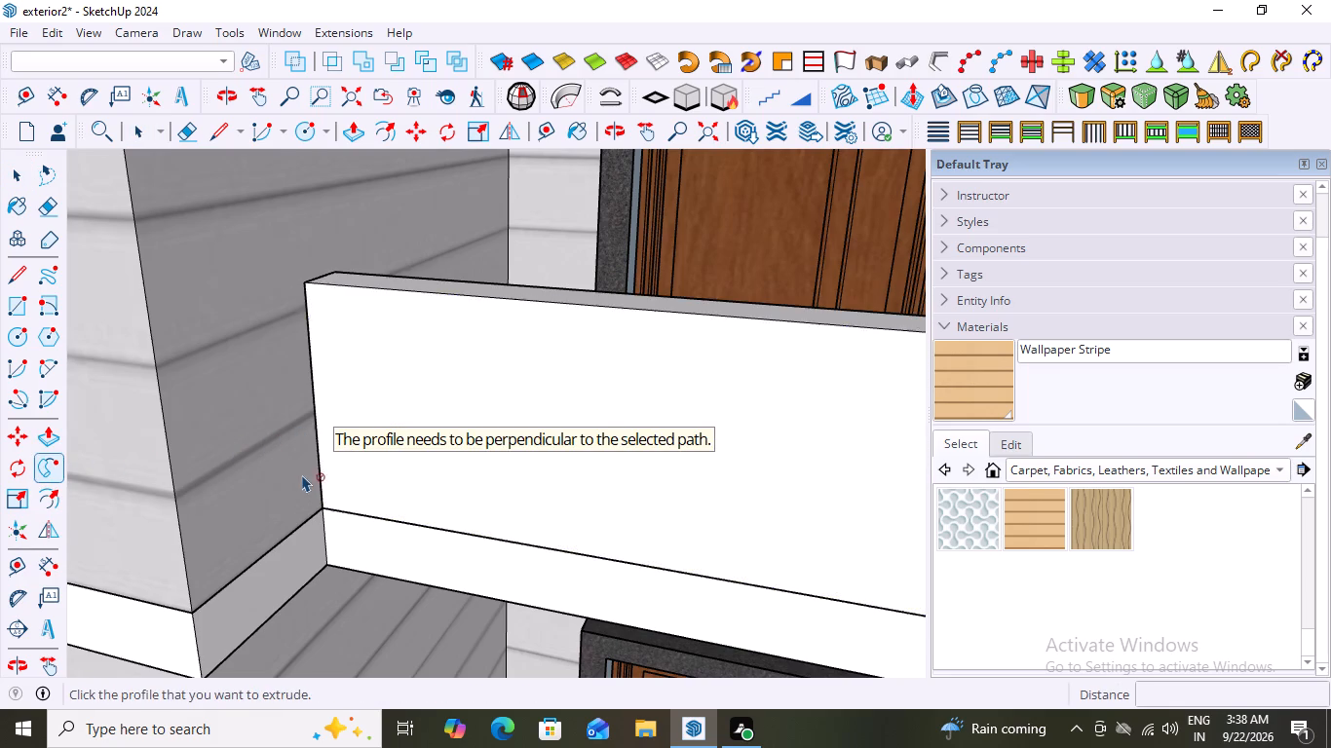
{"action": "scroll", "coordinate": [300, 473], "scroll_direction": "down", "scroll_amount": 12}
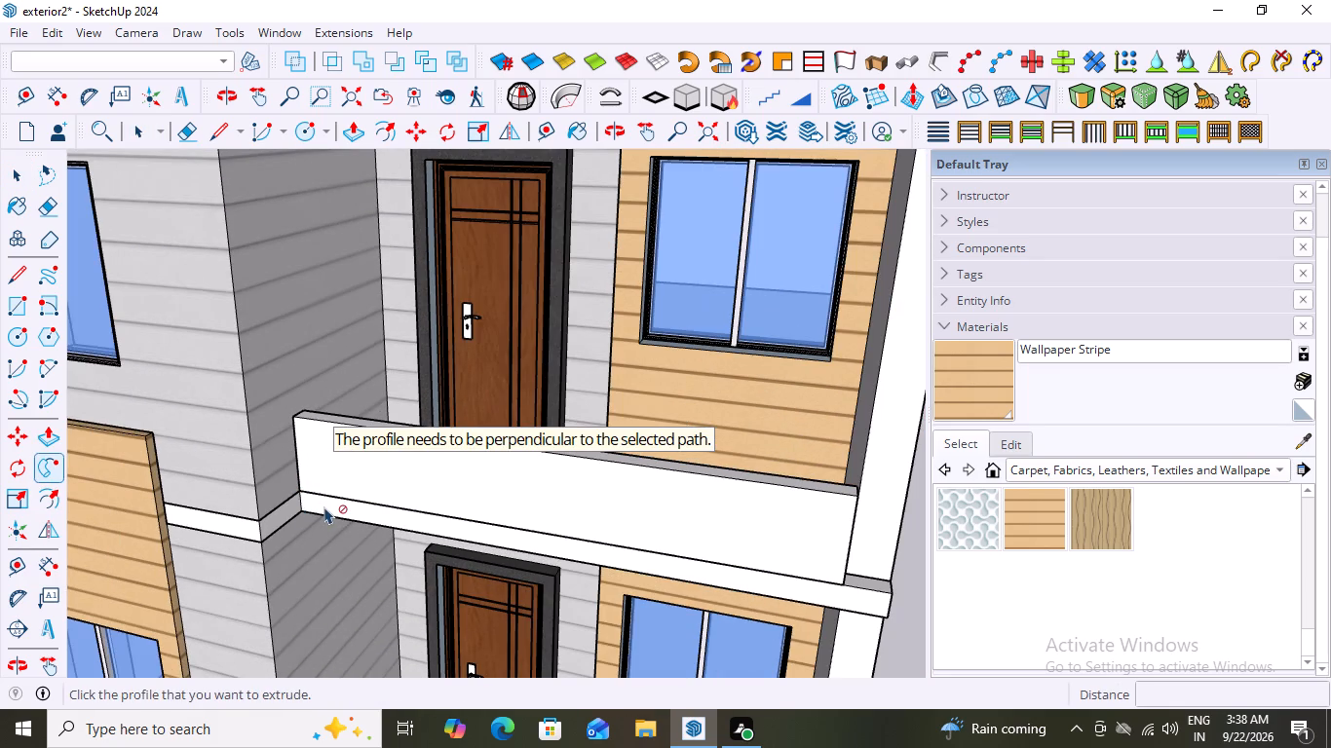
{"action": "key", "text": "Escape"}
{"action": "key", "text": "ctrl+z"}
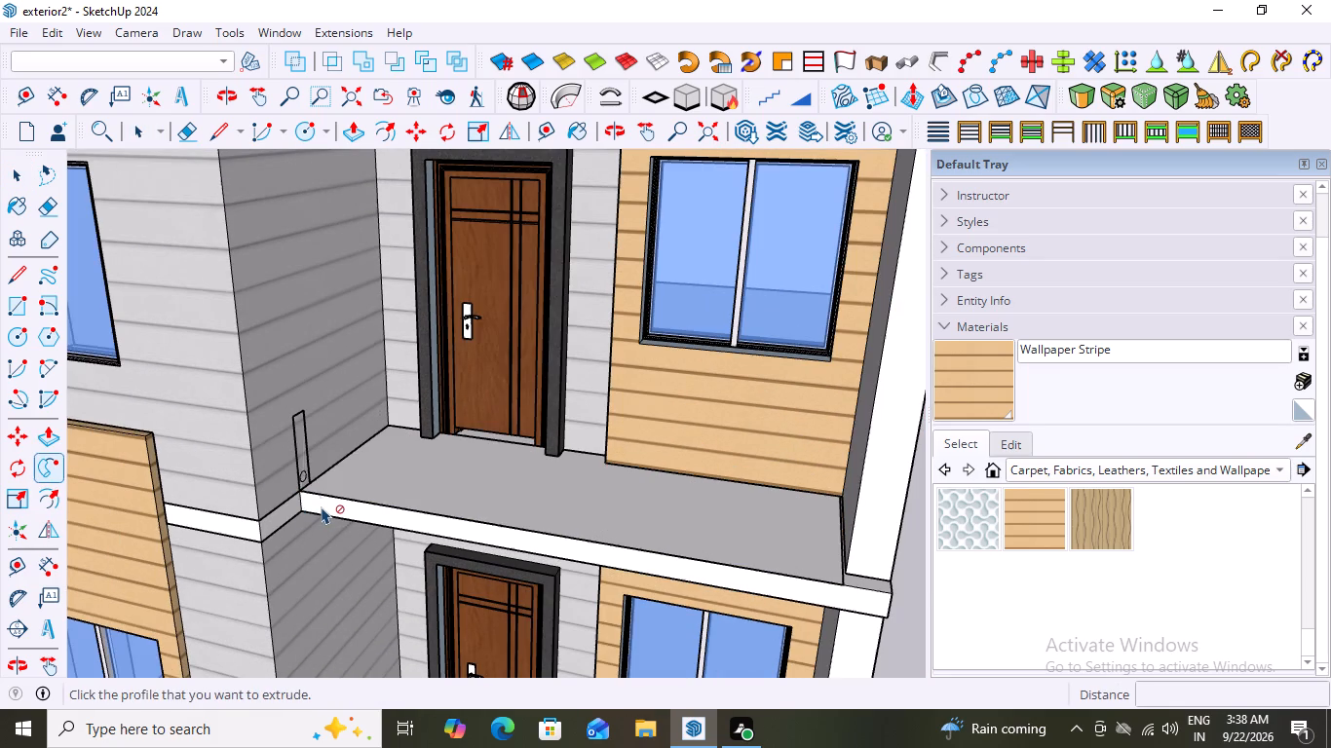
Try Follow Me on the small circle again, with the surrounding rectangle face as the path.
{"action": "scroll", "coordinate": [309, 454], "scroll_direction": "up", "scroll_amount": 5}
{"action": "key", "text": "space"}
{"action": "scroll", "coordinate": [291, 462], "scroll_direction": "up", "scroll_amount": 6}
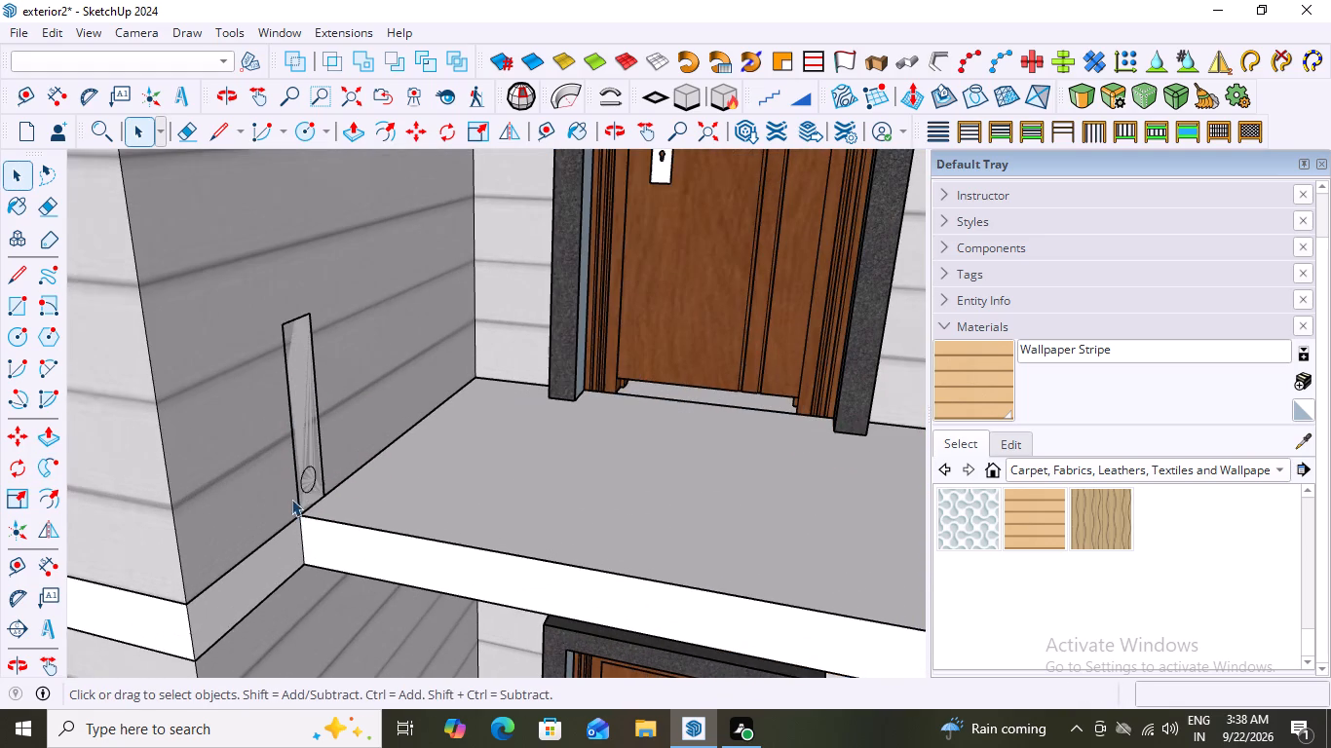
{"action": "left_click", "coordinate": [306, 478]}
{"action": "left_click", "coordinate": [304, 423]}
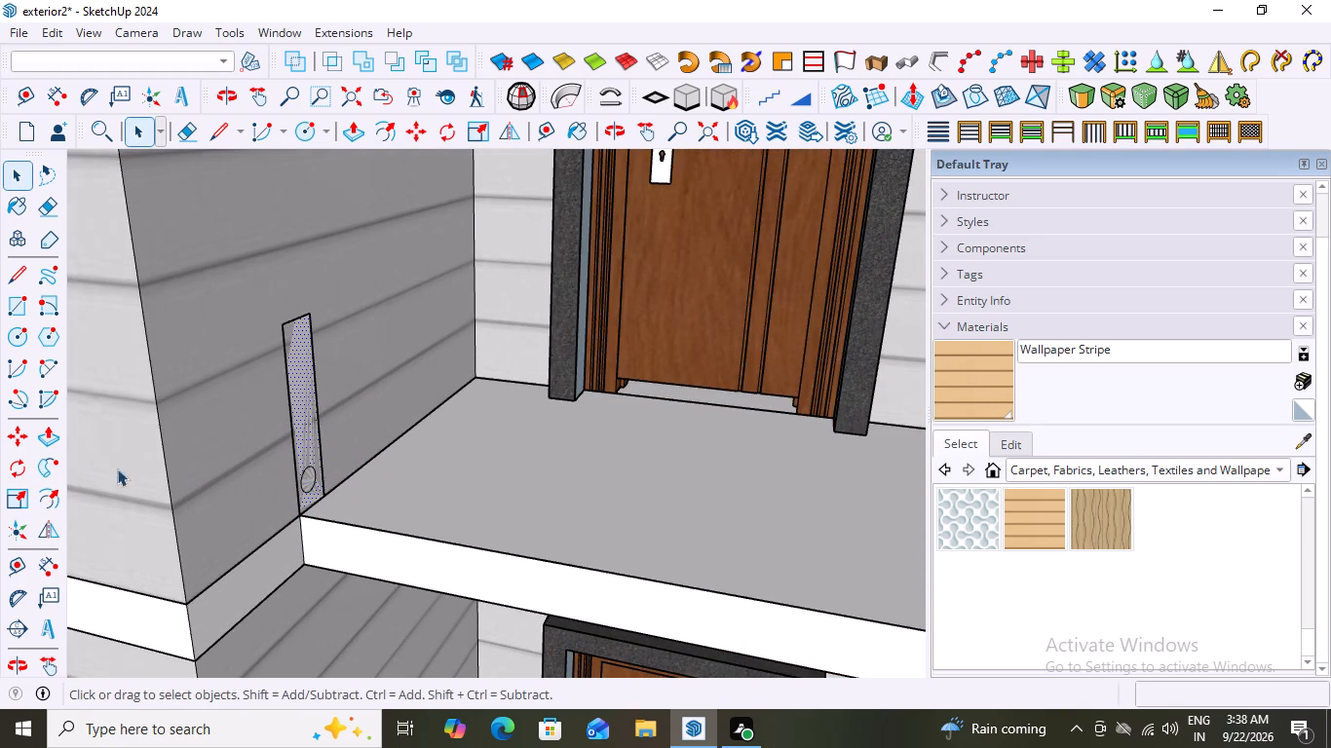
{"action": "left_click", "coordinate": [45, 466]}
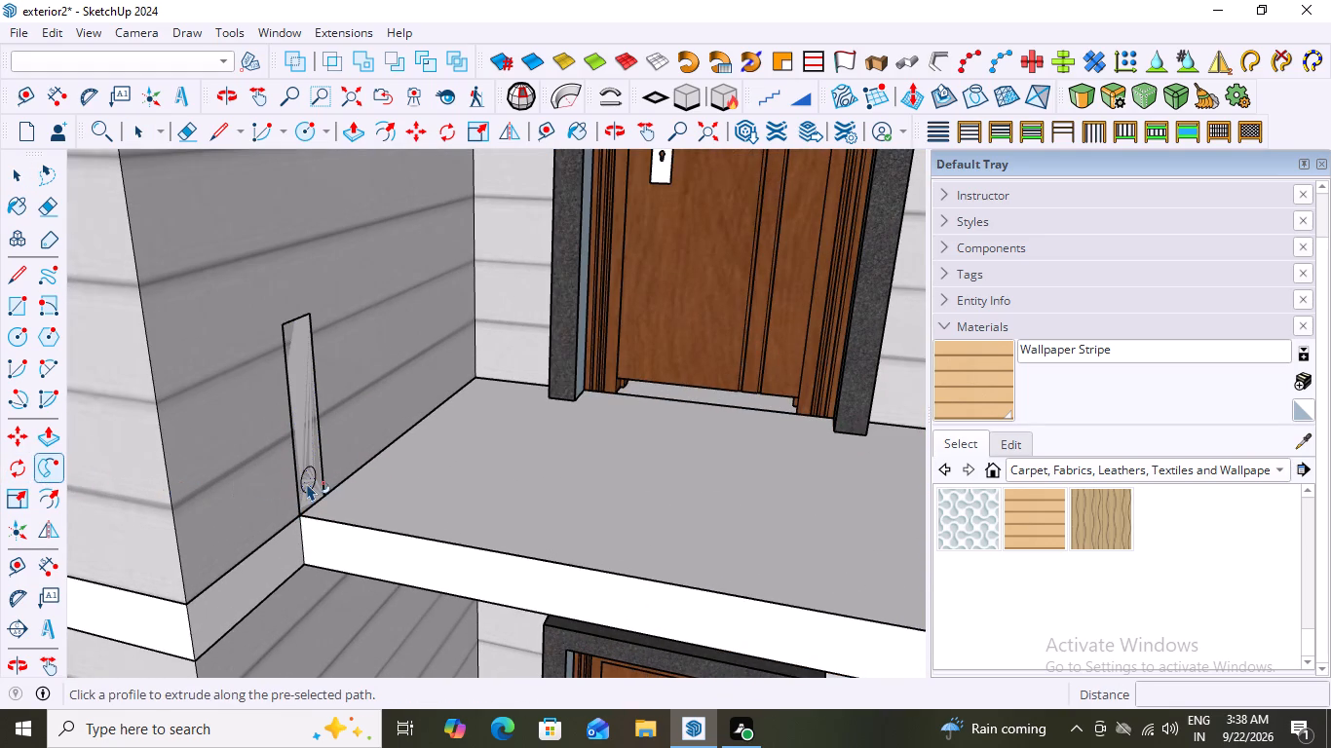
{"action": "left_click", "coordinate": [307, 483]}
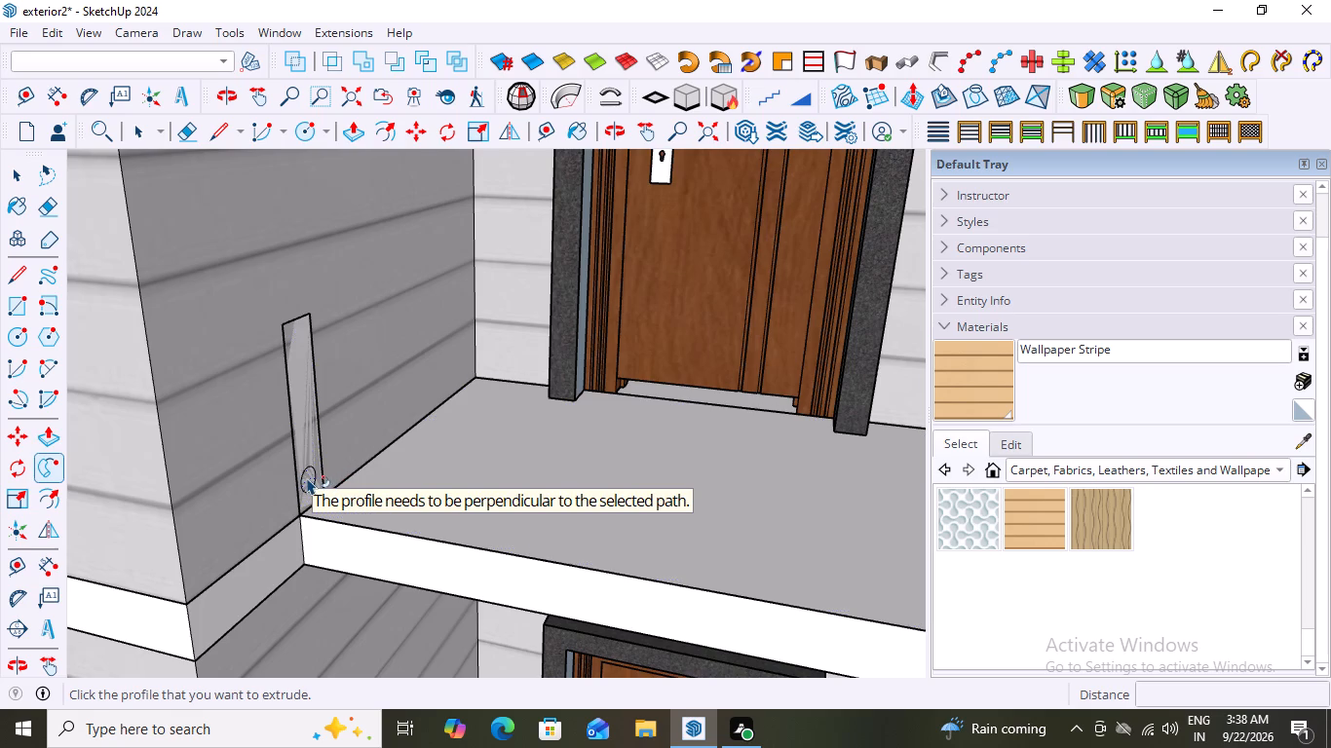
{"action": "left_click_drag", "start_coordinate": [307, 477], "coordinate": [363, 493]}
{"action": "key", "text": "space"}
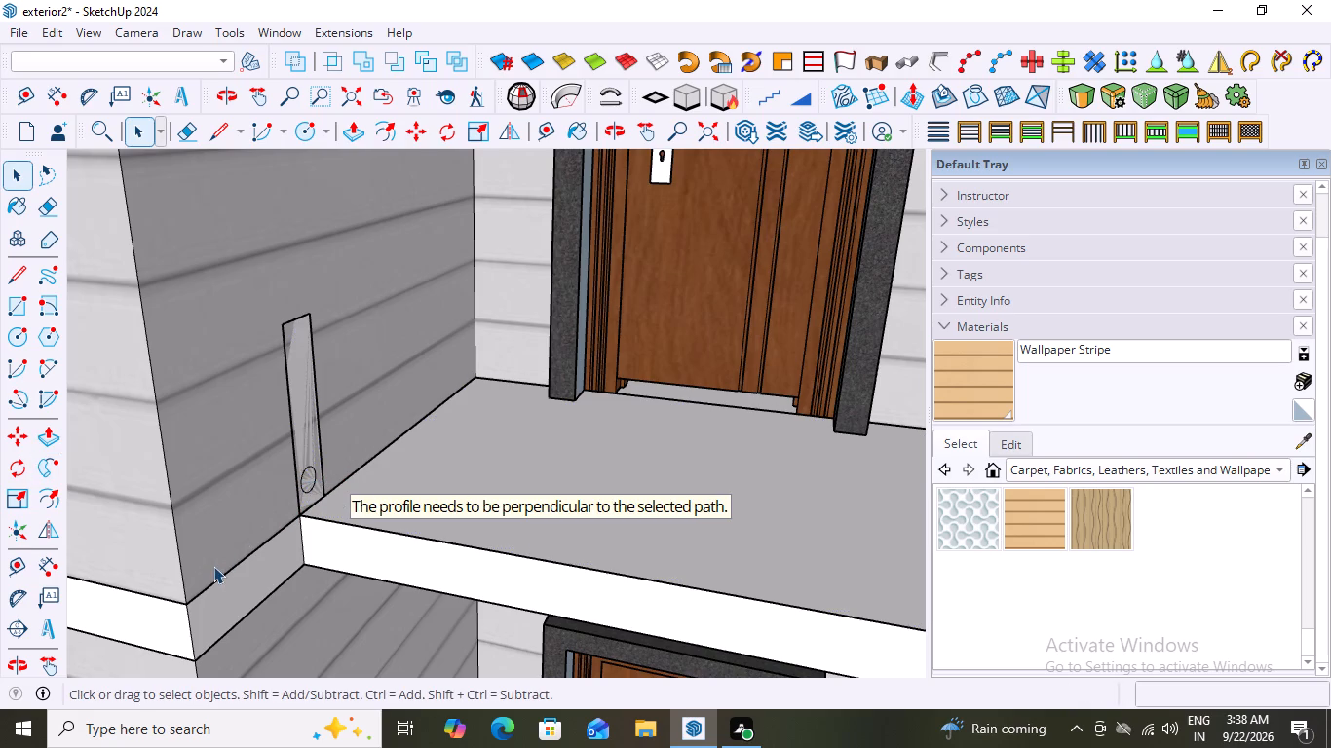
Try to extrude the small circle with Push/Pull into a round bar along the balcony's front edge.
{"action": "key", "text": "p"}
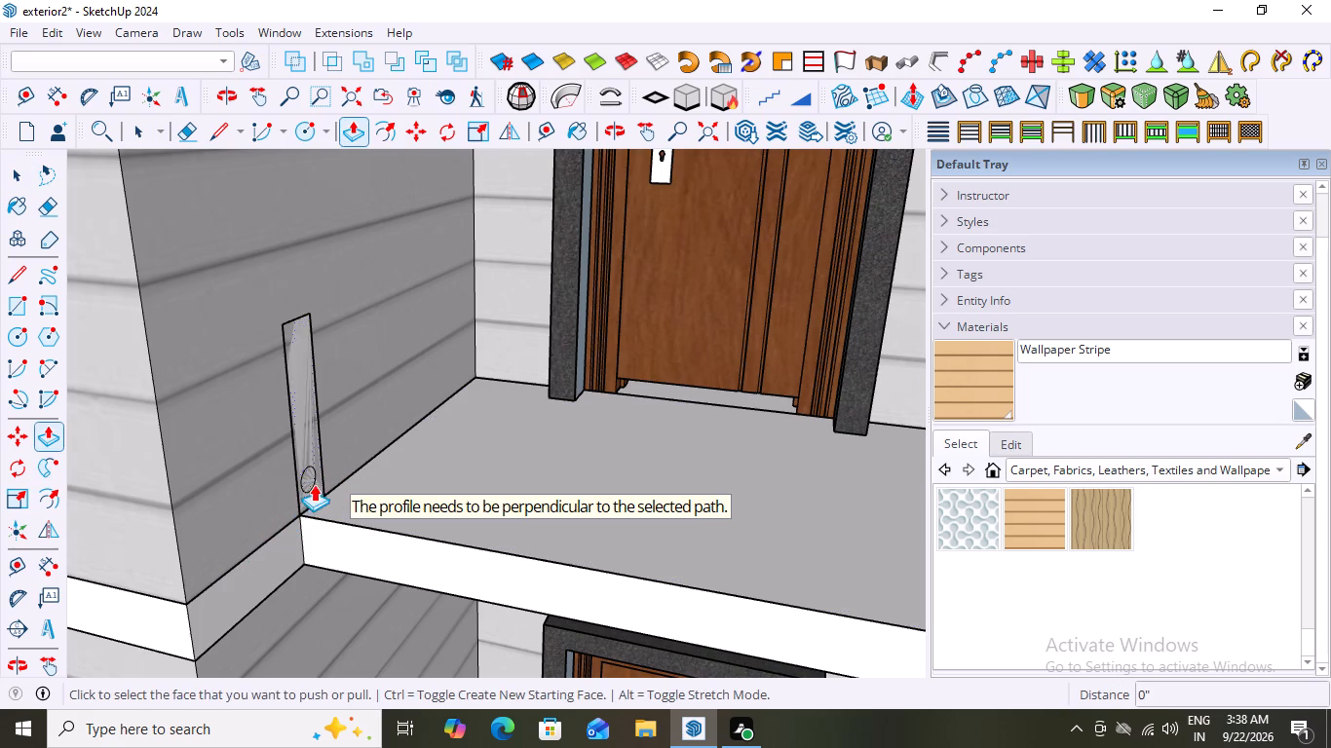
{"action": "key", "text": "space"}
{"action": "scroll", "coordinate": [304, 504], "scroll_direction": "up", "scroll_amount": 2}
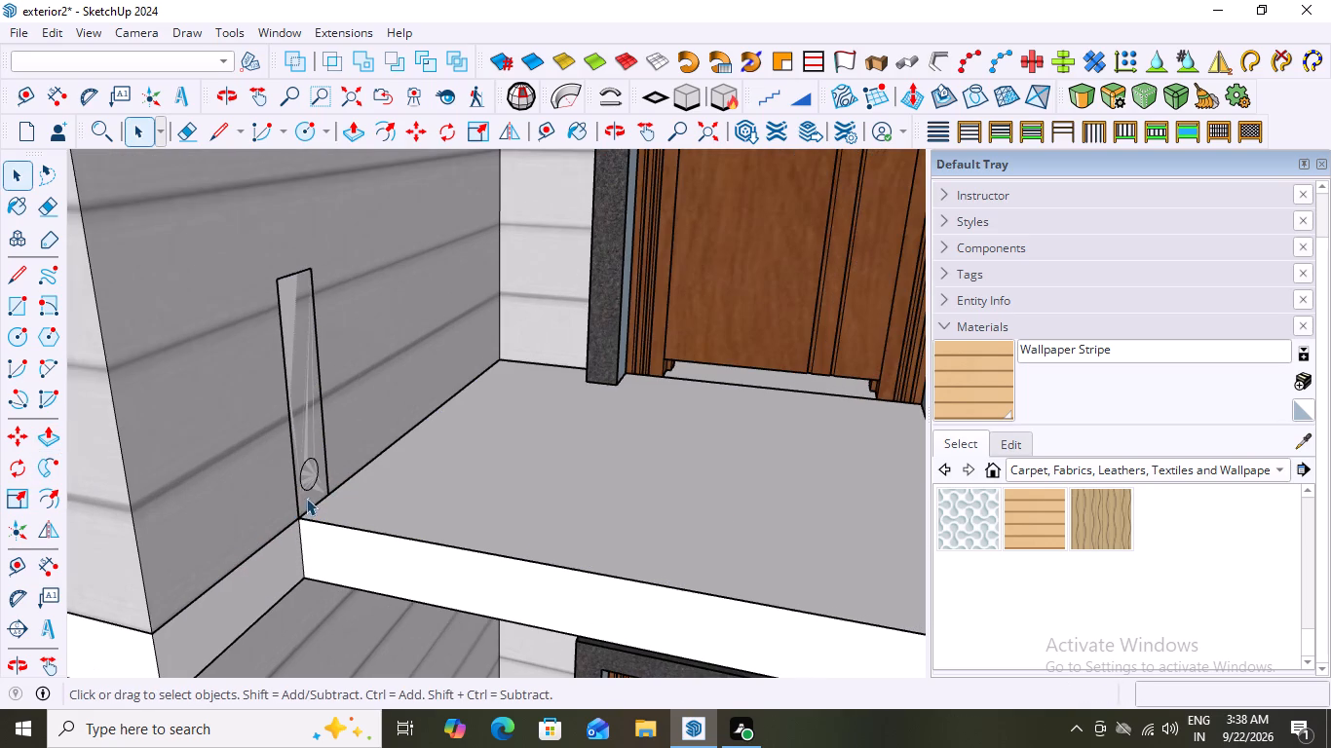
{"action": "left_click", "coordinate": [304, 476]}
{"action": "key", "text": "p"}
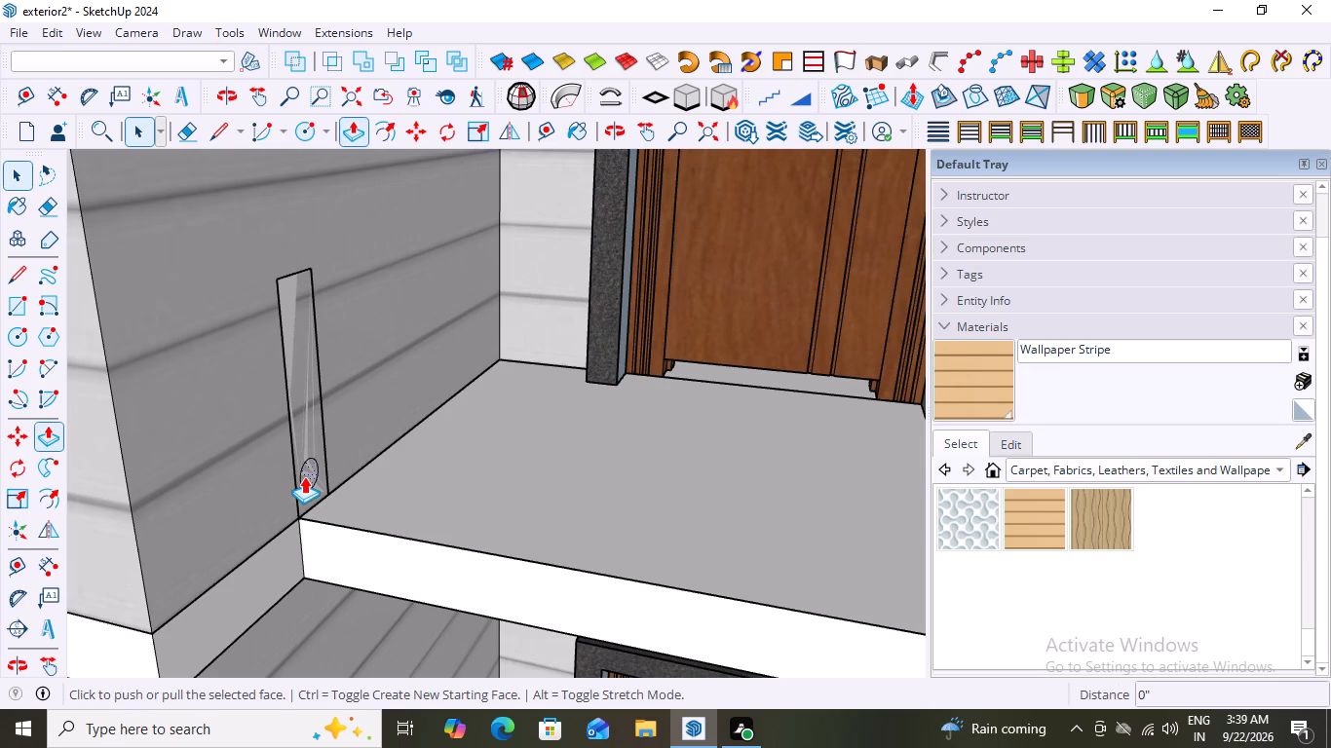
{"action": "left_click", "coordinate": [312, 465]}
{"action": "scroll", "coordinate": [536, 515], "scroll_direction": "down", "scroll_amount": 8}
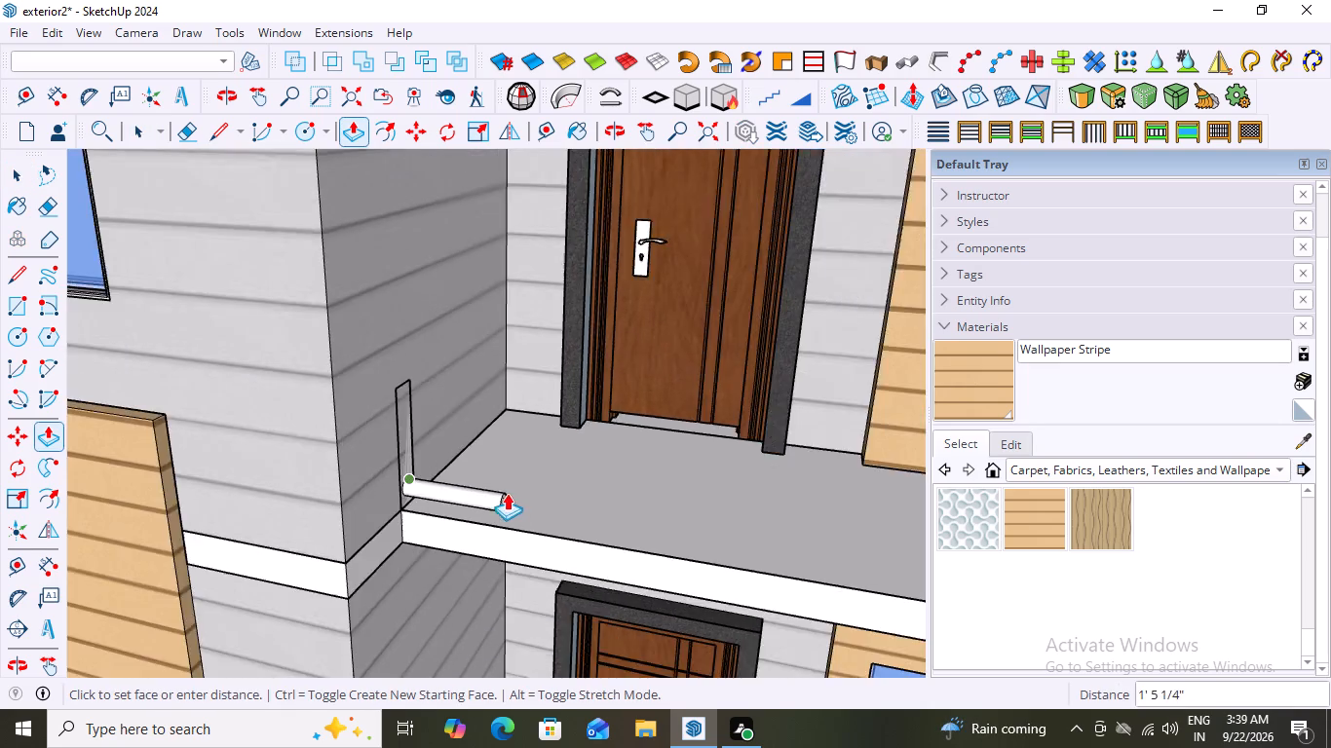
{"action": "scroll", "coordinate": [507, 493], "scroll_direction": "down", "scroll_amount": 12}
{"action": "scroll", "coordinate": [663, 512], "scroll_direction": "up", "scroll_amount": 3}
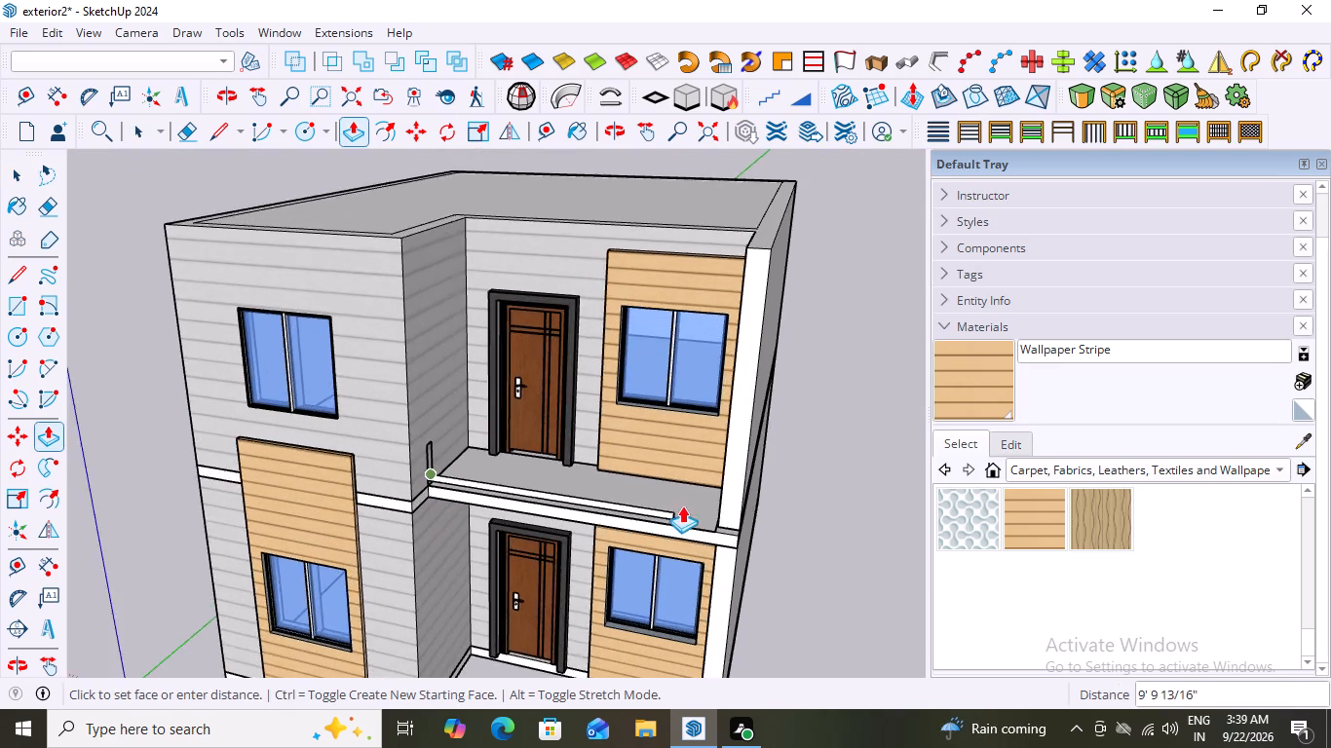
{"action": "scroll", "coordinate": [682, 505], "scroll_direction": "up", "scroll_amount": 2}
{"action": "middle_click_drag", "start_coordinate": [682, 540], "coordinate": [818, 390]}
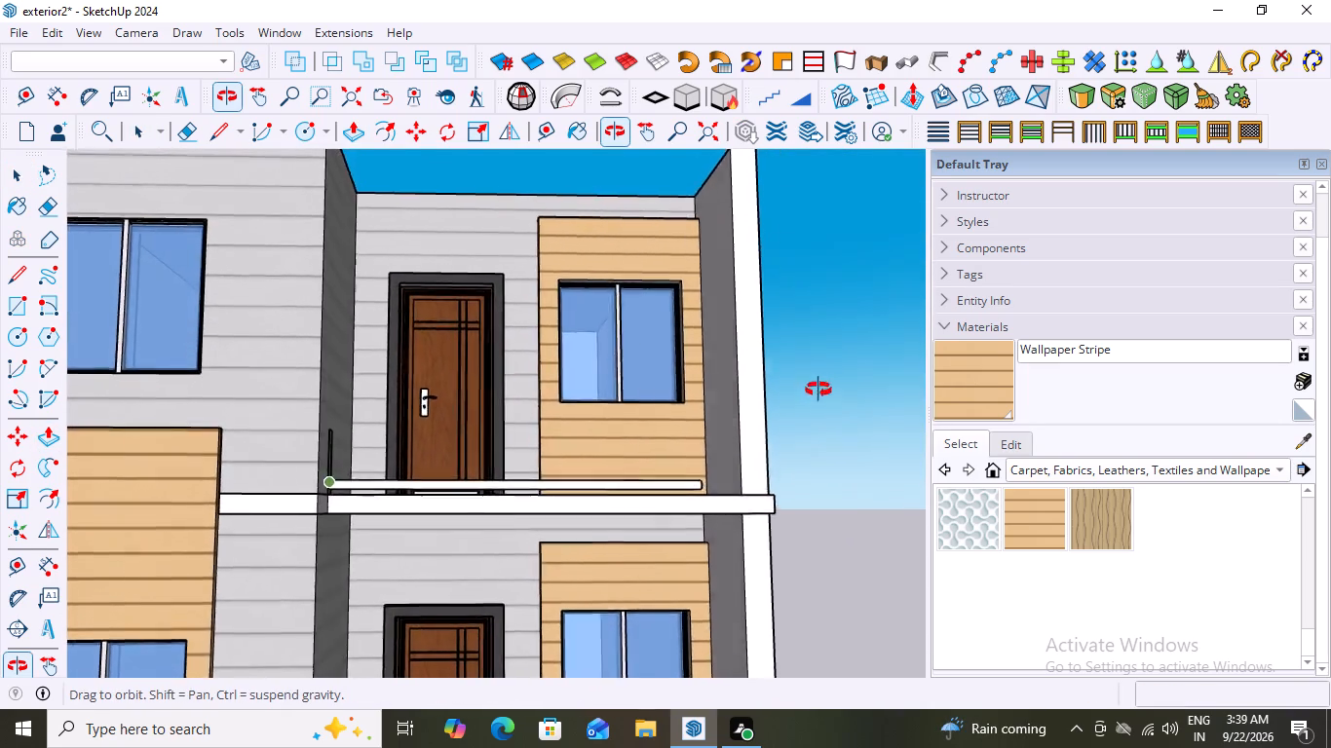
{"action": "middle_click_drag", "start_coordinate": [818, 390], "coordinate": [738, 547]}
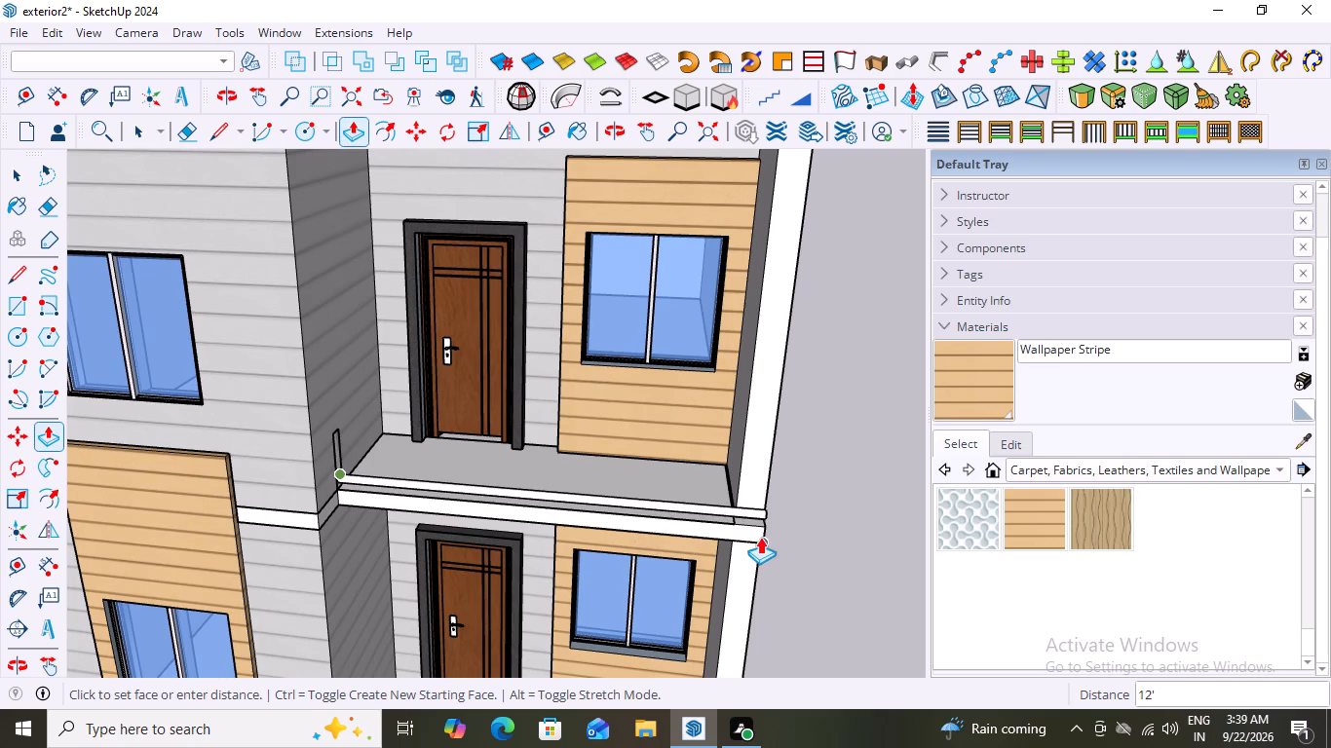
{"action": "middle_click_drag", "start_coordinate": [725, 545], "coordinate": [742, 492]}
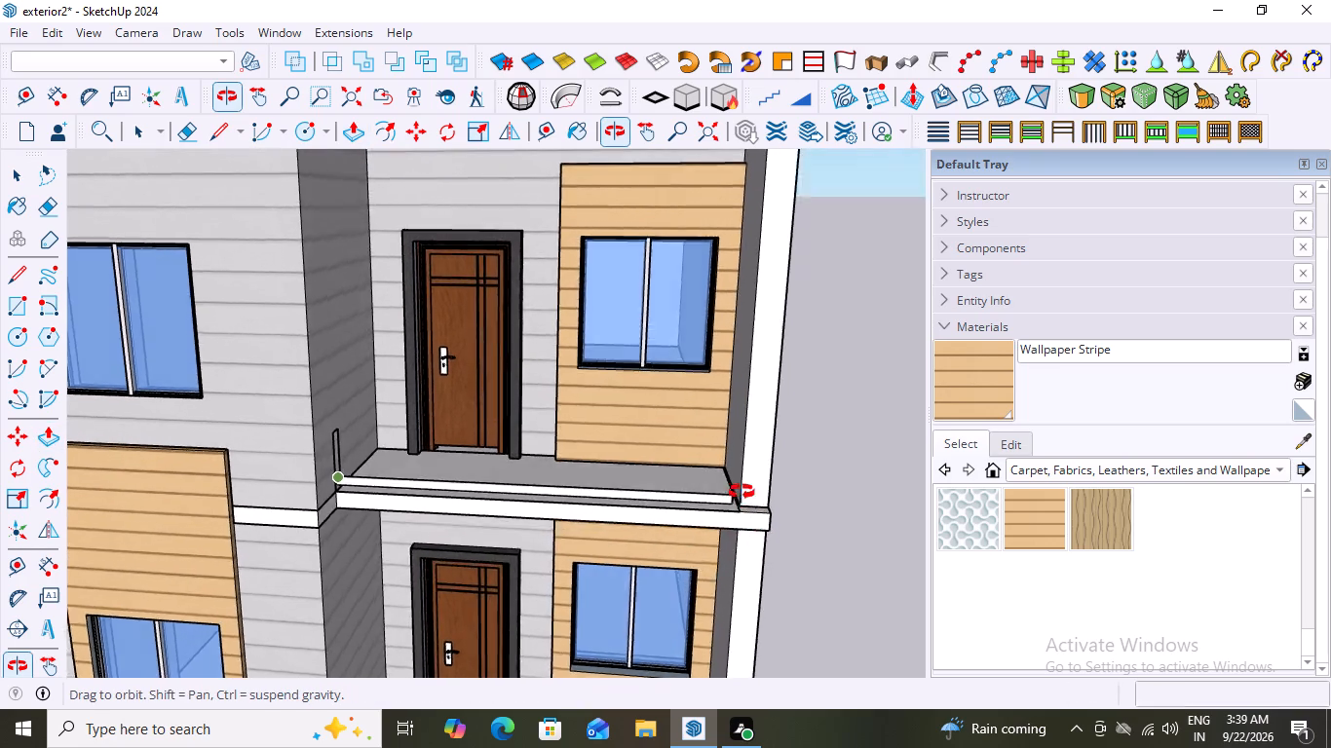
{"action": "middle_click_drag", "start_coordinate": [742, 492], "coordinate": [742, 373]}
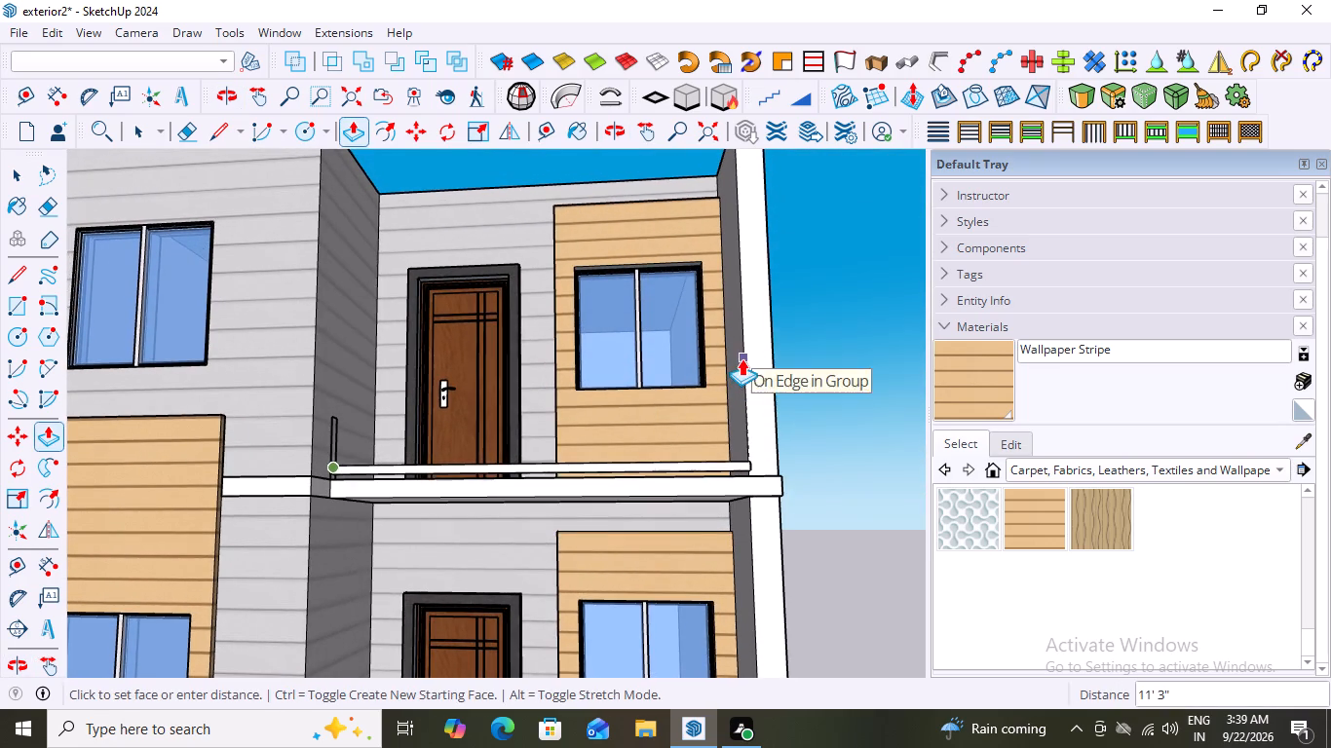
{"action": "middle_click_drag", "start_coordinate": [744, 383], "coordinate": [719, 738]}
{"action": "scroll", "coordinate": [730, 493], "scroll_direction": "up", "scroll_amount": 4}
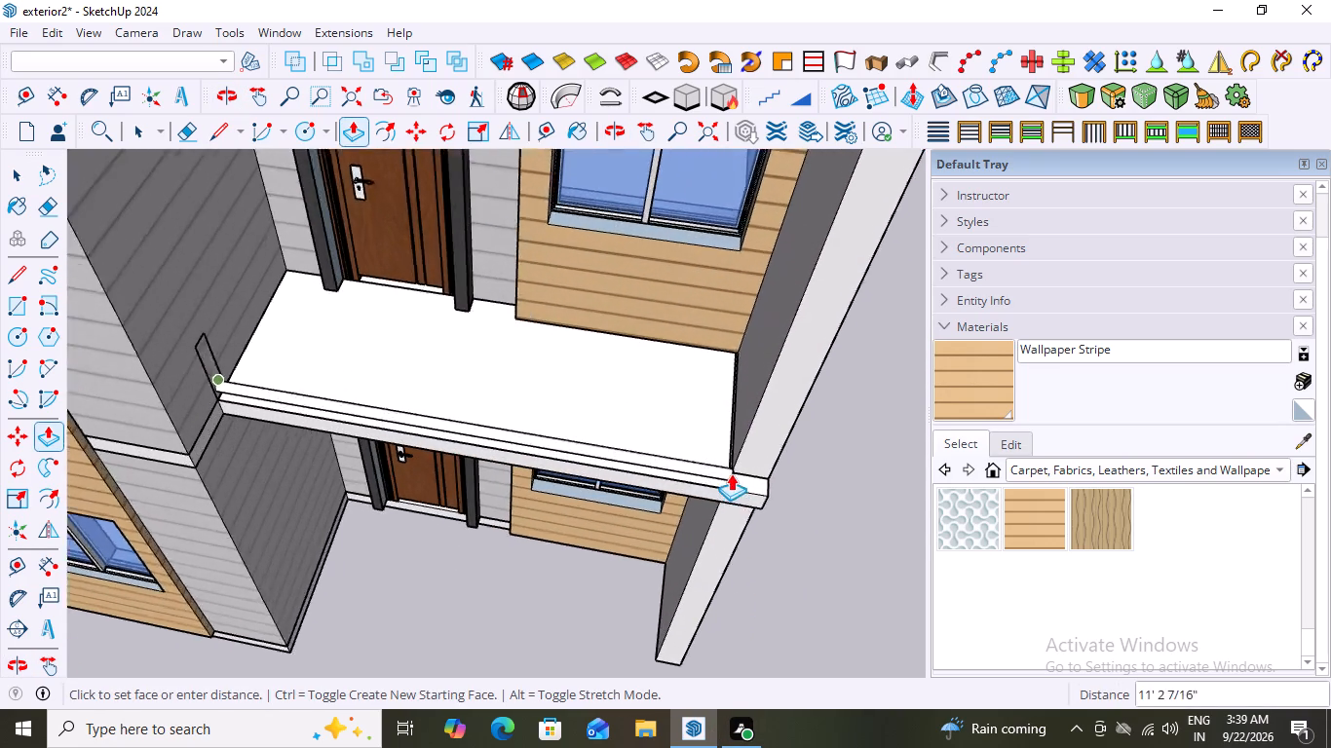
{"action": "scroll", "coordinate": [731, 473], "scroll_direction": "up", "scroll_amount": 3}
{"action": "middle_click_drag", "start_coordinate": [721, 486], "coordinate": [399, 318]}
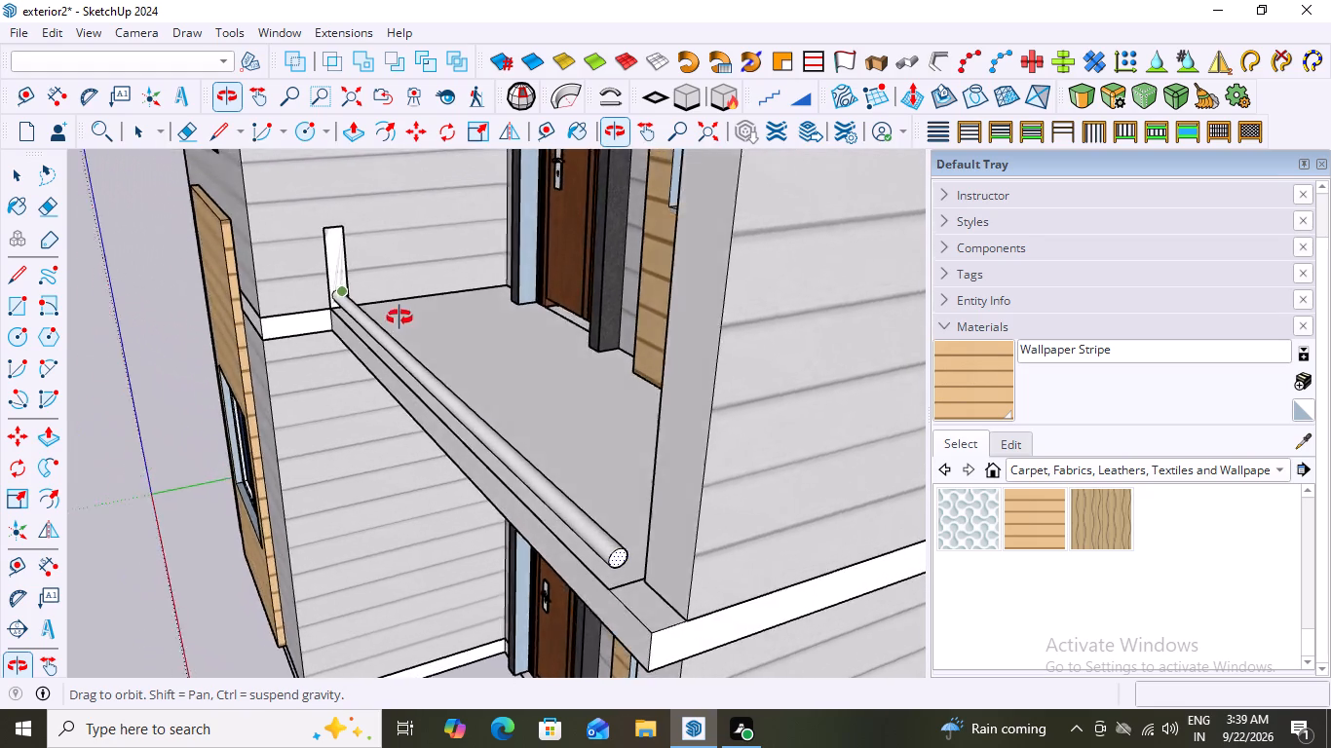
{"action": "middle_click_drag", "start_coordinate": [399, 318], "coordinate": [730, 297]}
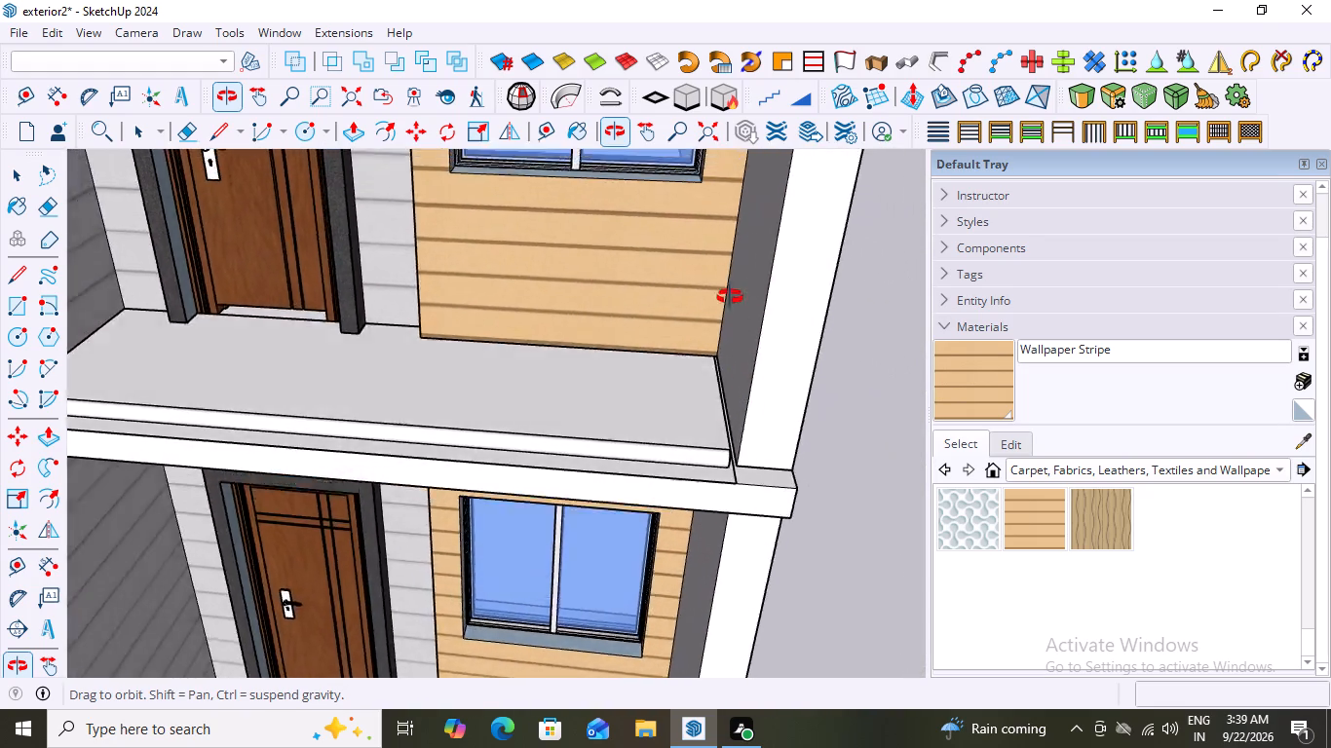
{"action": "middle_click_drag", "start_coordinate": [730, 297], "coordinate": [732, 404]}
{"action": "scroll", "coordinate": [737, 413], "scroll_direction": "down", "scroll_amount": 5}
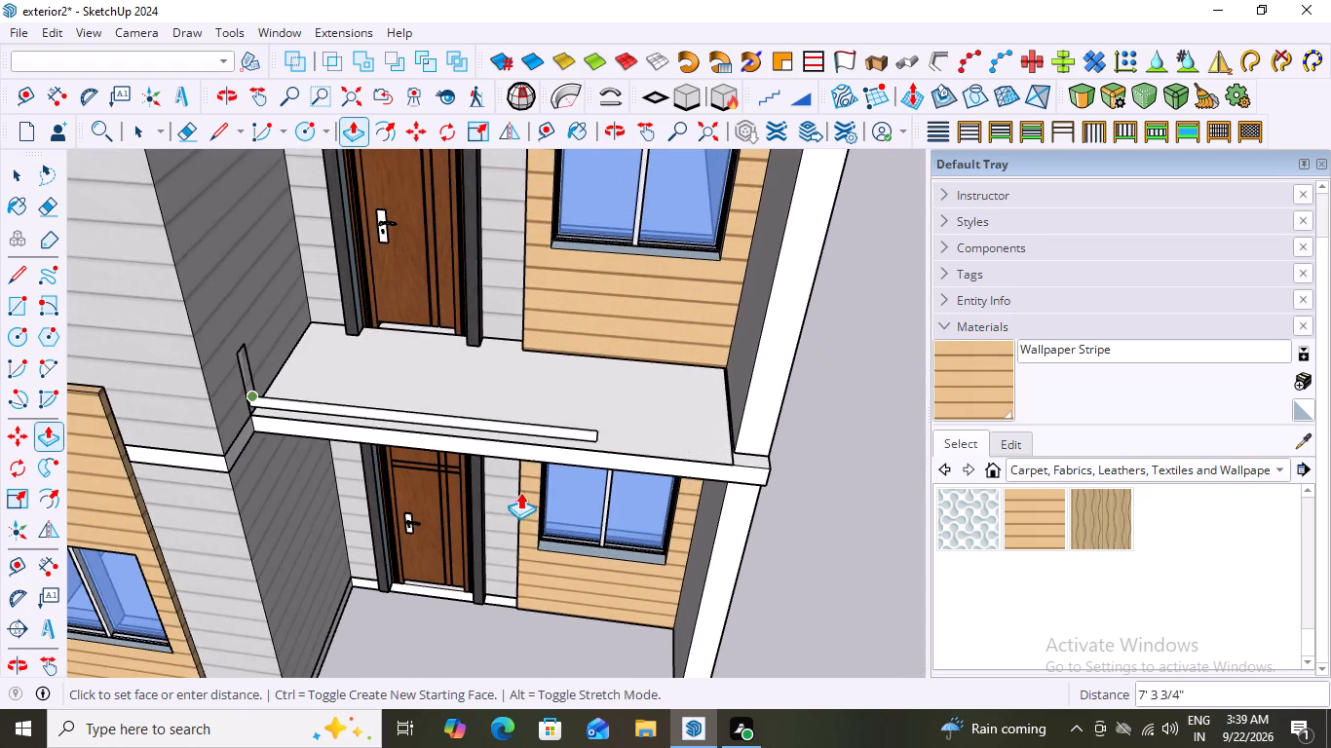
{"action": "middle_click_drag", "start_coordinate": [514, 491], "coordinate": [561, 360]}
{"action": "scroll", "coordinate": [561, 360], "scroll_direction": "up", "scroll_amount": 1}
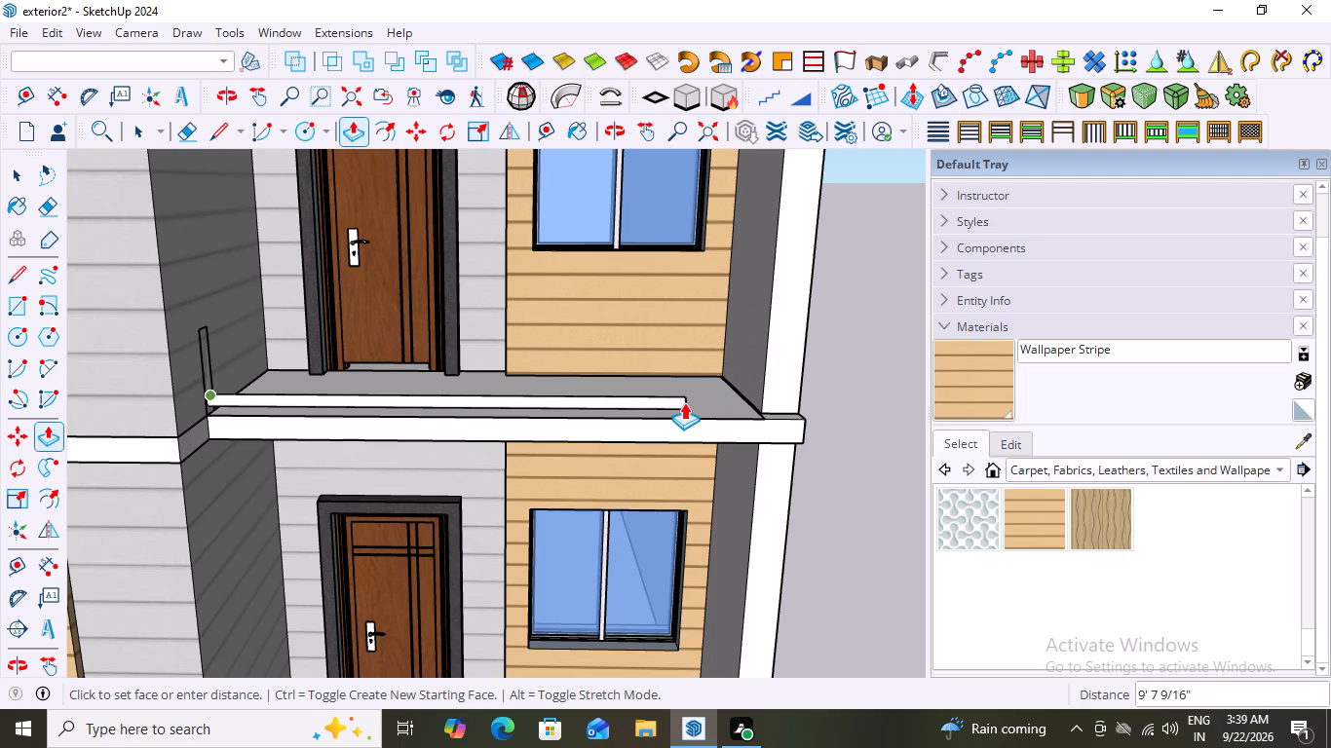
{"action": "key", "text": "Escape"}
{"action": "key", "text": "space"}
Undo the small circle and the upright rectangle drawn on the projecting block's side wall.
{"action": "key", "text": "ctrl+z"}
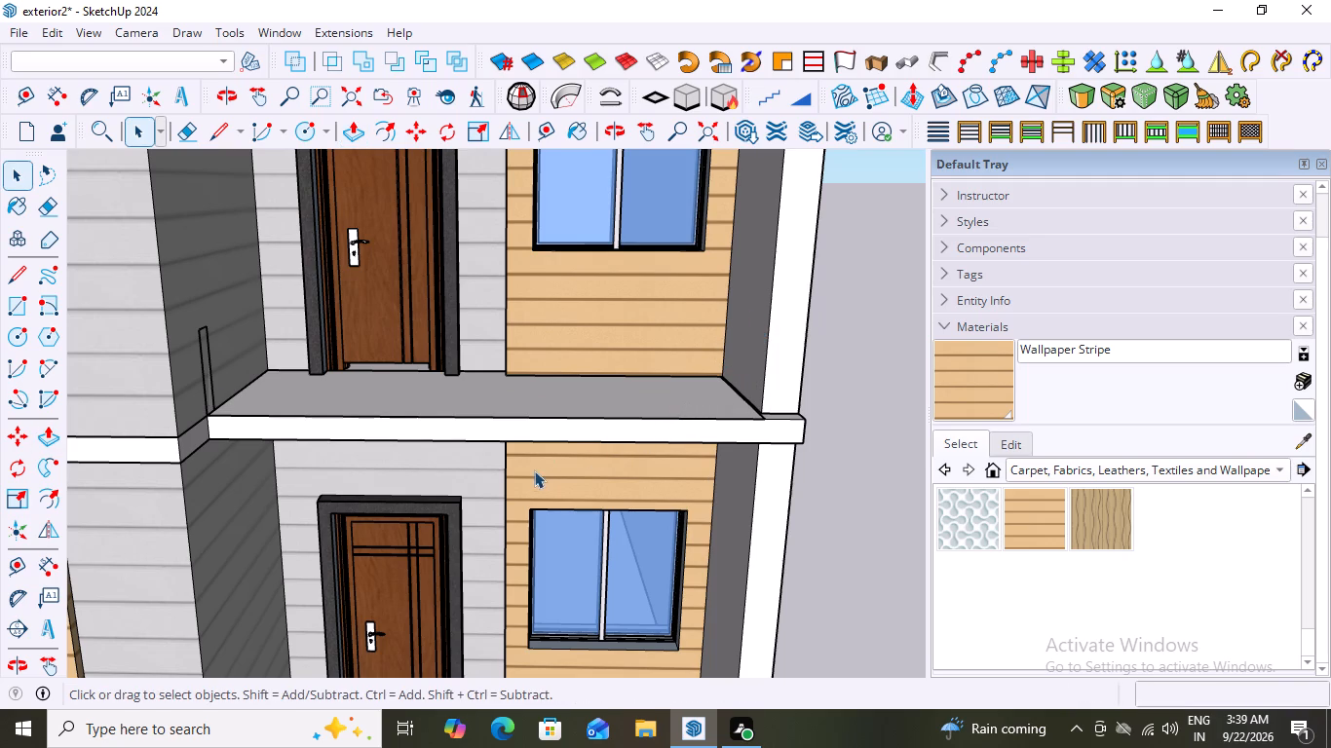
{"action": "key", "text": "z"}
{"action": "key", "text": "ctrl+z"}
{"action": "scroll", "coordinate": [537, 464], "scroll_direction": "down", "scroll_amount": 3}
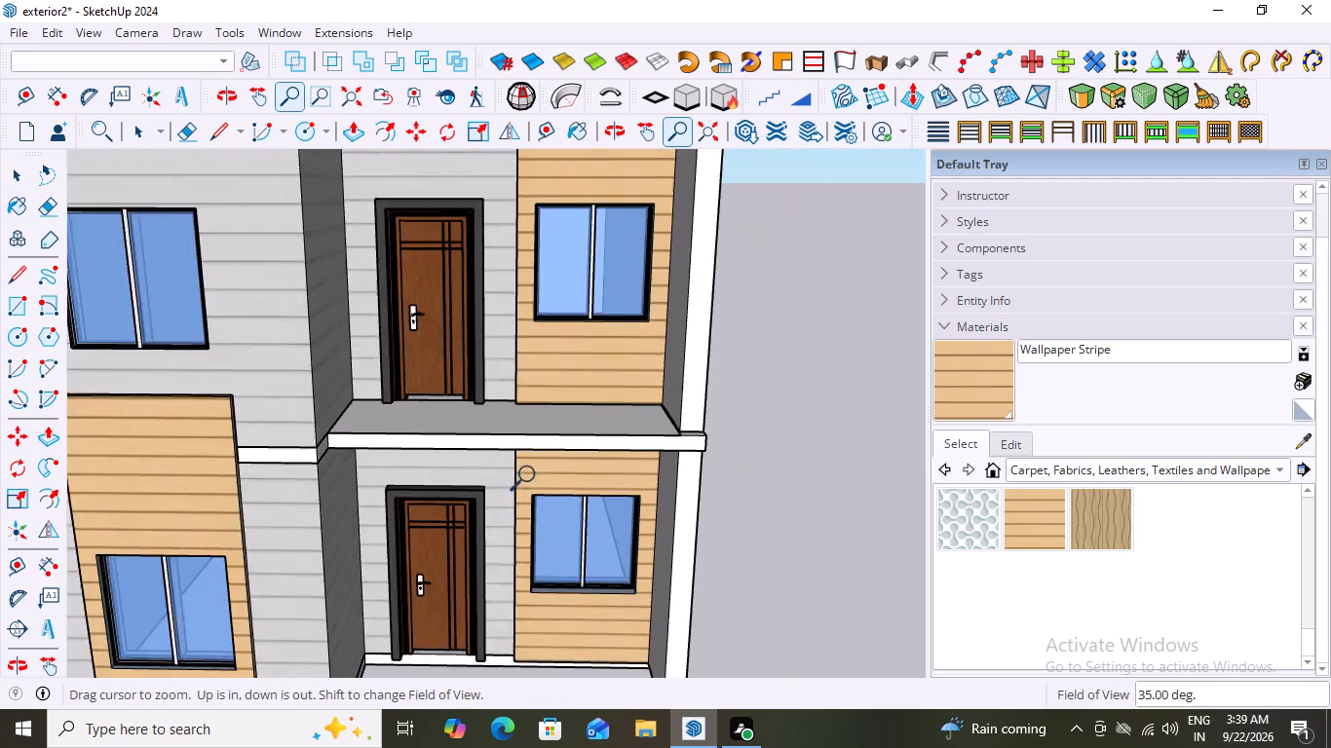
{"action": "scroll", "coordinate": [532, 475], "scroll_direction": "down", "scroll_amount": 3}
{"action": "middle_click_drag", "start_coordinate": [761, 424], "coordinate": [783, 455]}
{"action": "key", "text": "space"}
{"action": "key", "text": "space"}
{"action": "key", "text": "space"}
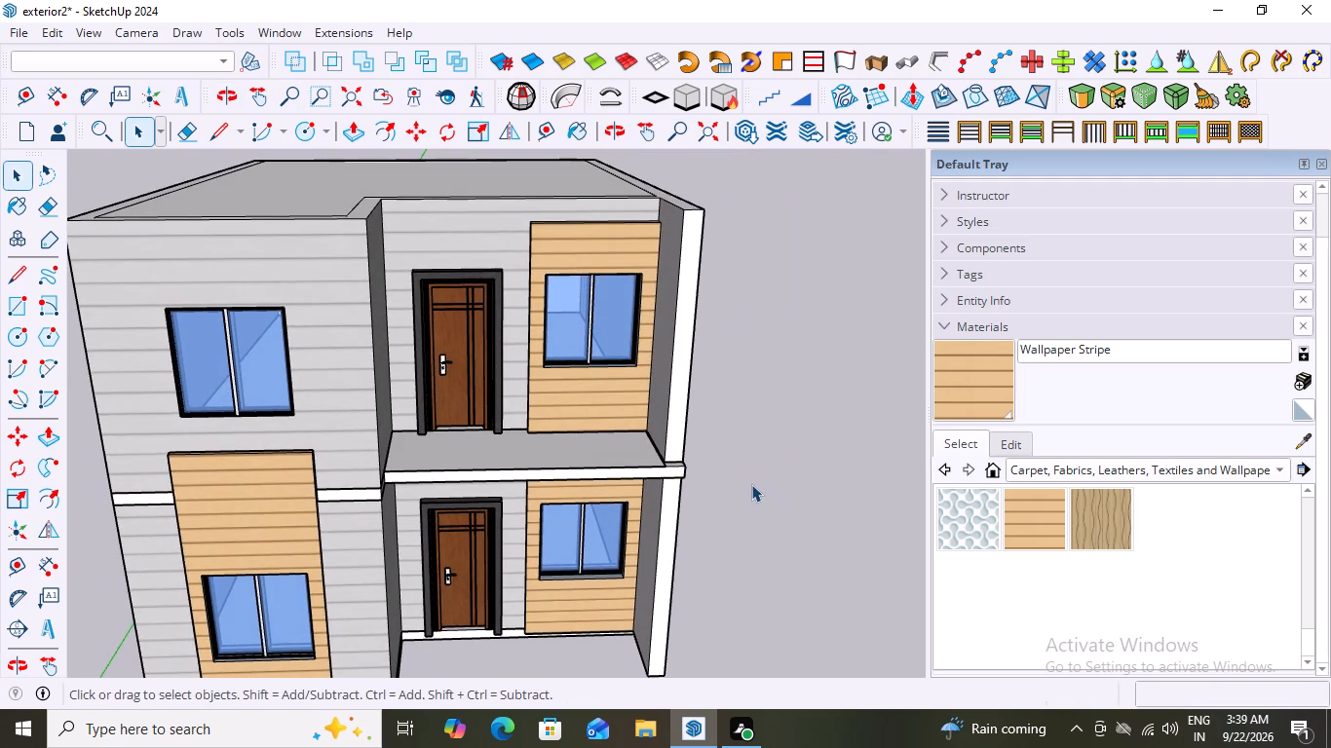
Set up a Type B railing, 36" high with zero offsets, using the MajRail extension.
{"action": "middle_click_drag", "start_coordinate": [556, 495], "coordinate": [505, 496]}
{"action": "scroll", "coordinate": [353, 444], "scroll_direction": "up", "scroll_amount": 4}
{"action": "middle_click_drag", "start_coordinate": [398, 518], "coordinate": [413, 527]}
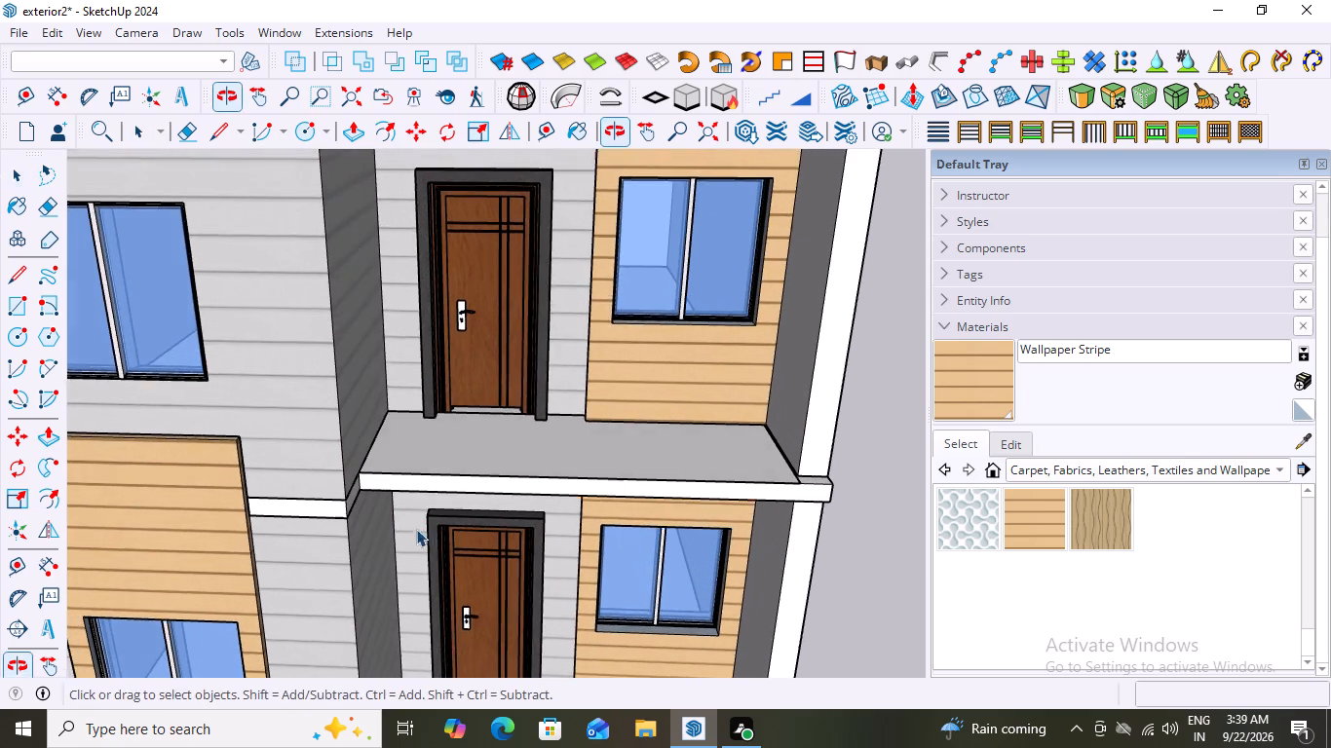
{"action": "middle_click", "coordinate": [435, 541]}
{"action": "left_click", "coordinate": [489, 440]}
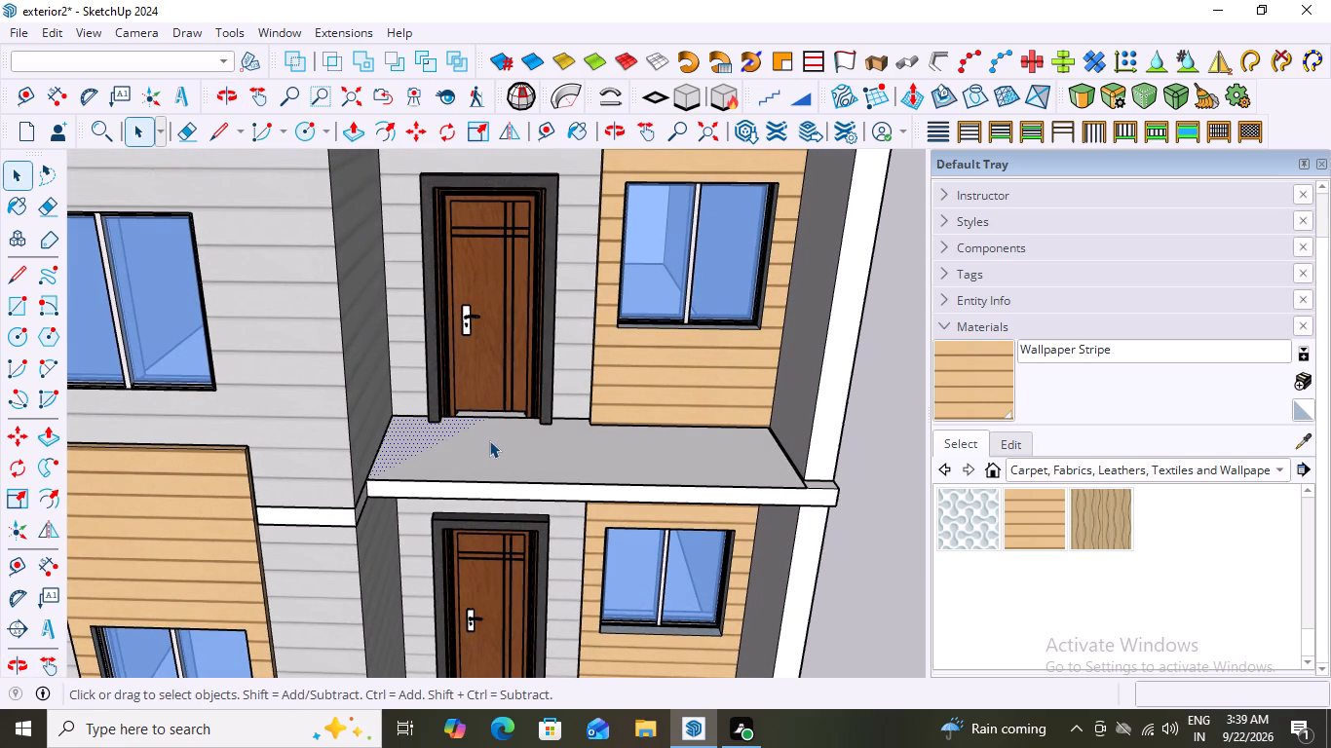
{"action": "middle_click", "coordinate": [424, 507]}
{"action": "middle_click", "coordinate": [427, 510]}
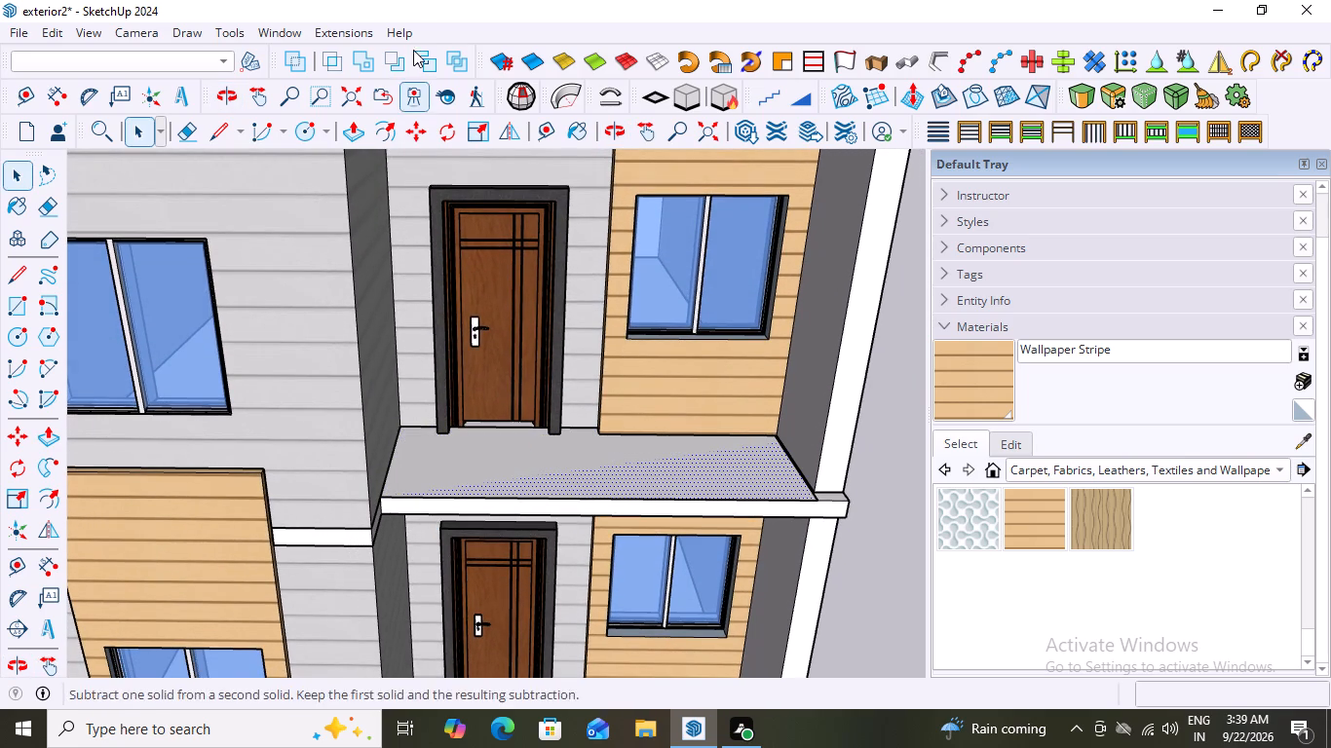
{"action": "left_click", "coordinate": [333, 34]}
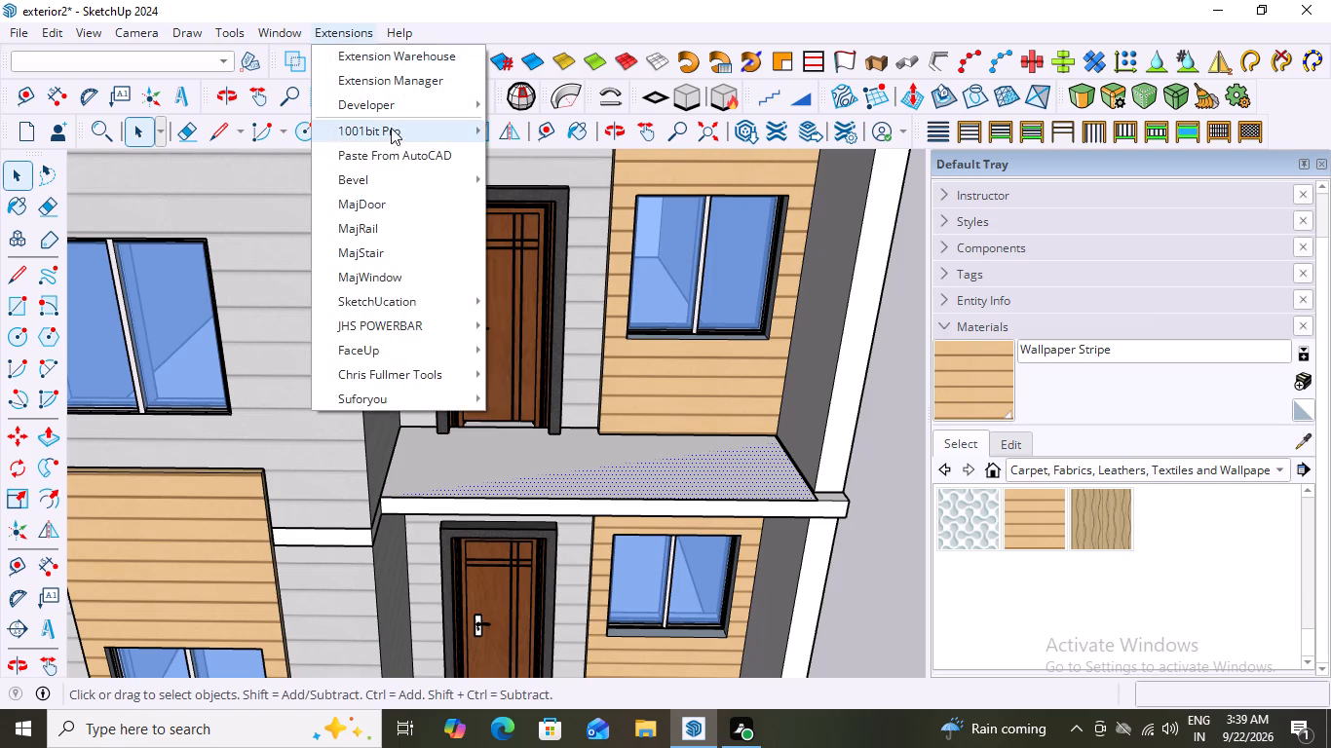
{"action": "left_click", "coordinate": [385, 232]}
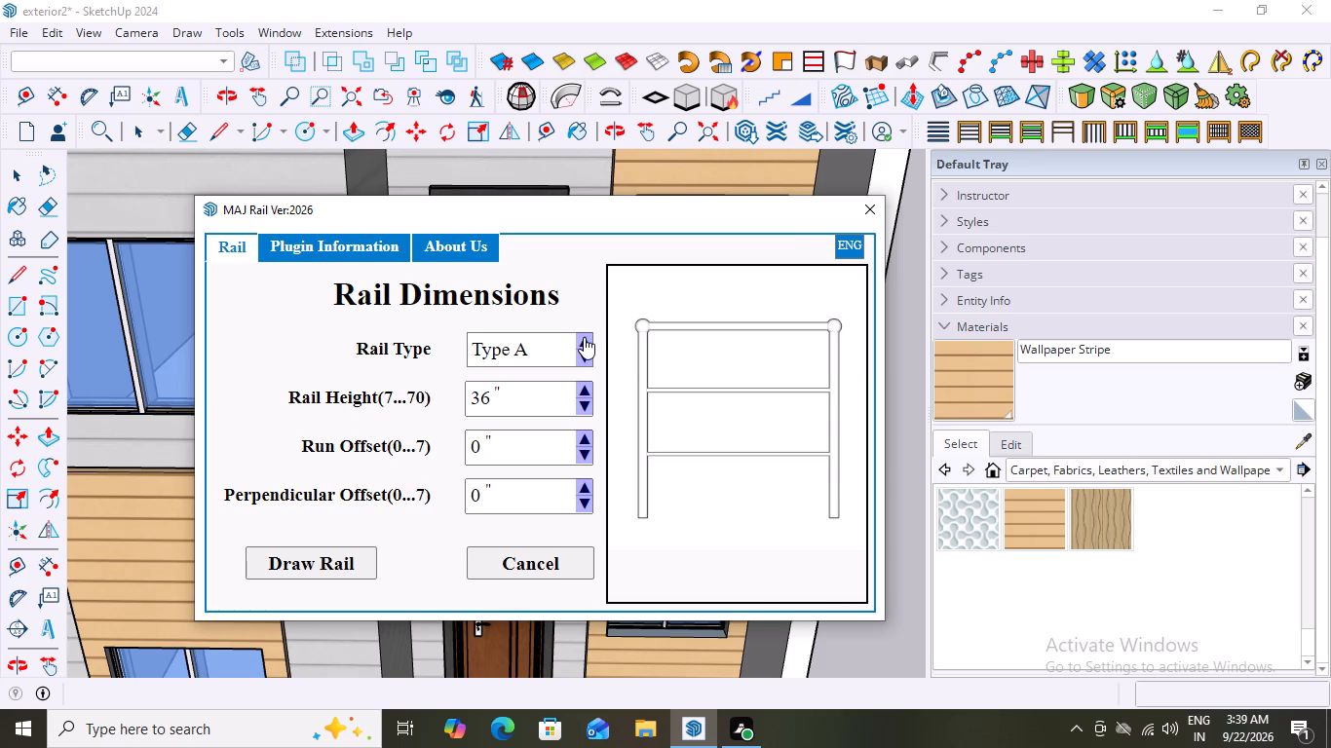
{"action": "left_click", "coordinate": [584, 337]}
{"action": "left_click", "coordinate": [584, 337]}
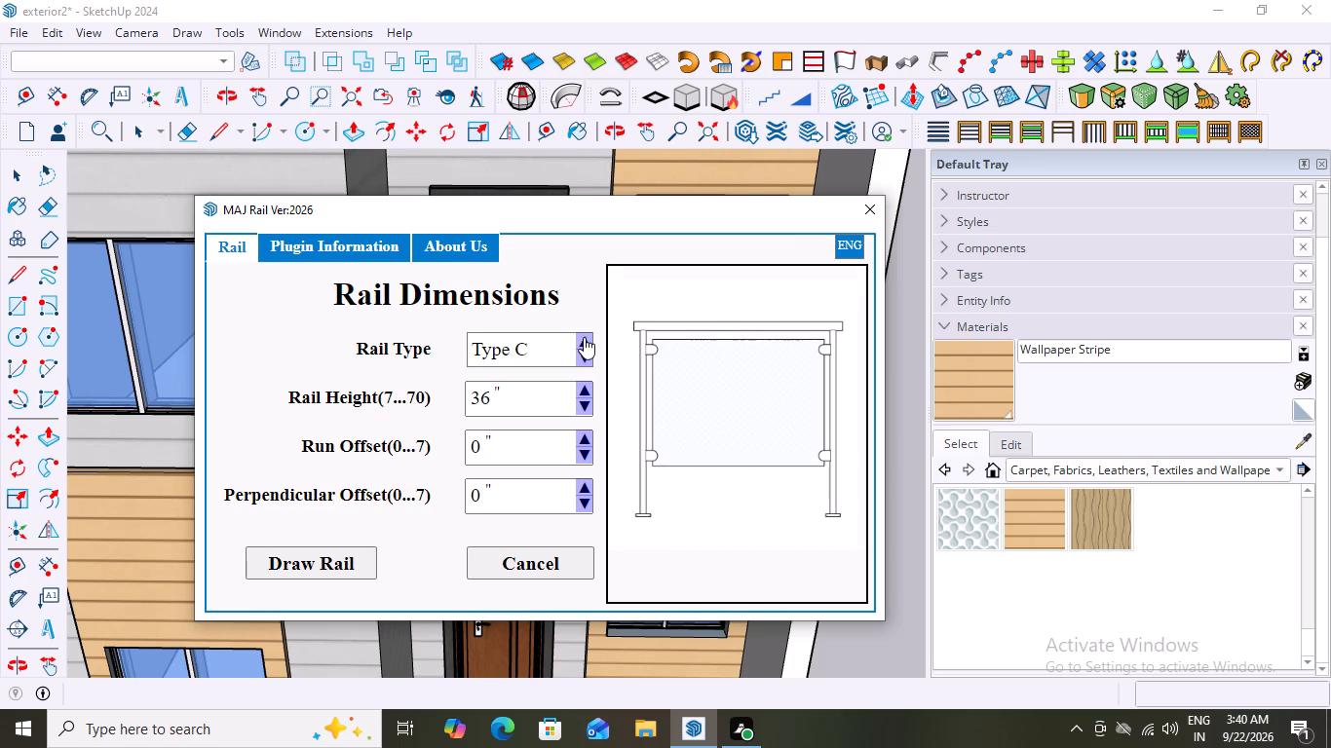
{"action": "left_click", "coordinate": [581, 344]}
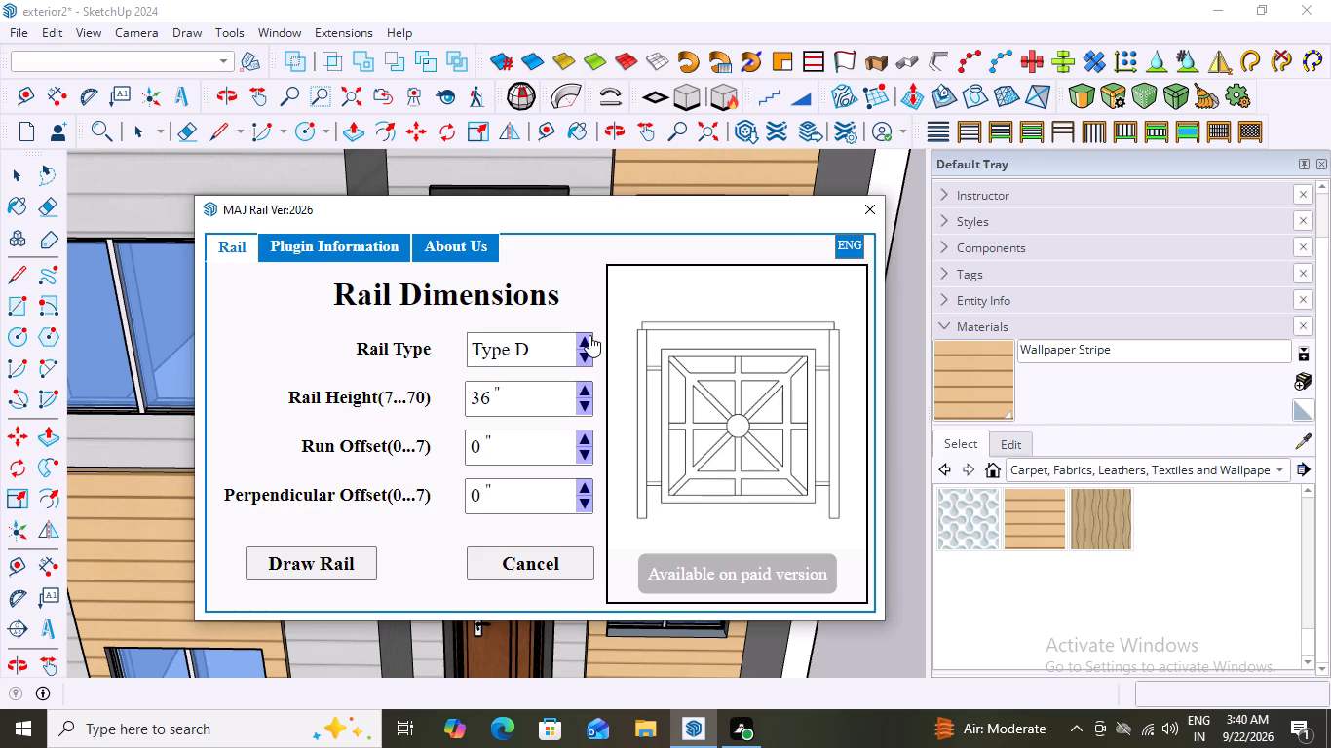
{"action": "left_click", "coordinate": [588, 355]}
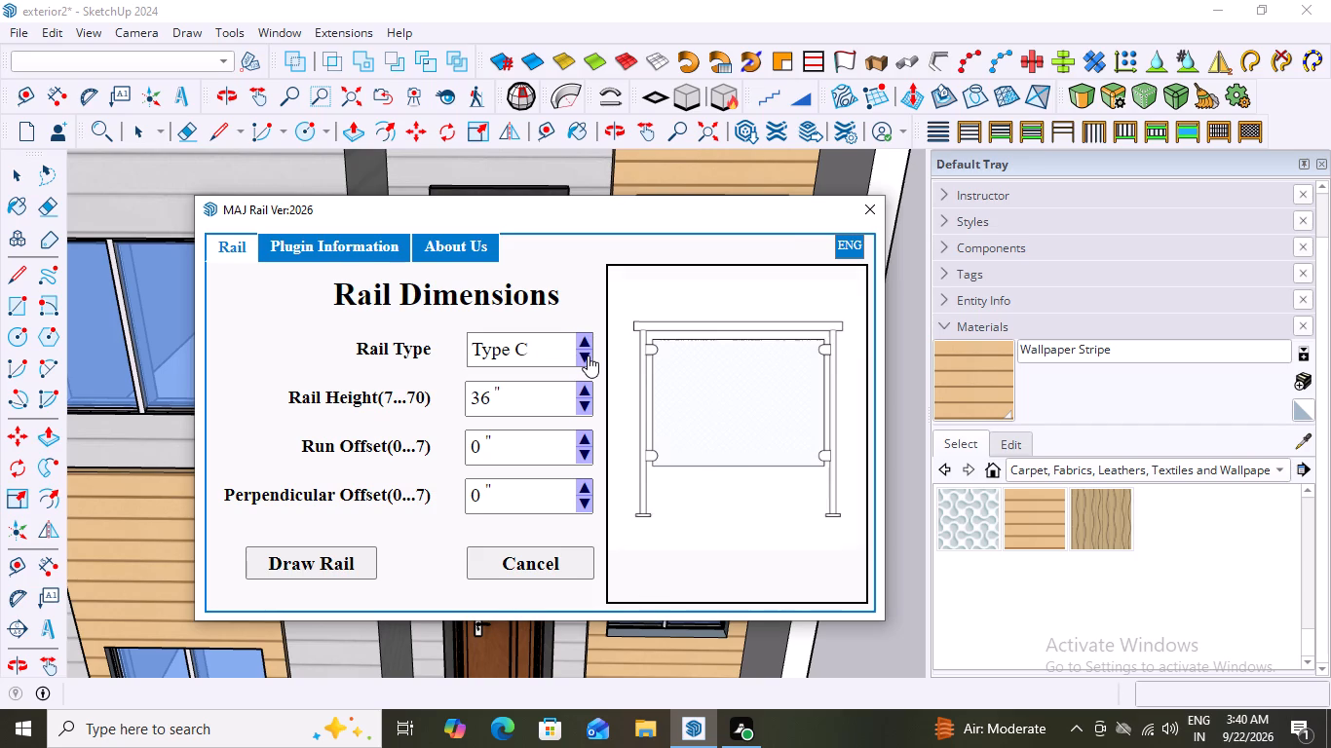
{"action": "left_click", "coordinate": [586, 356]}
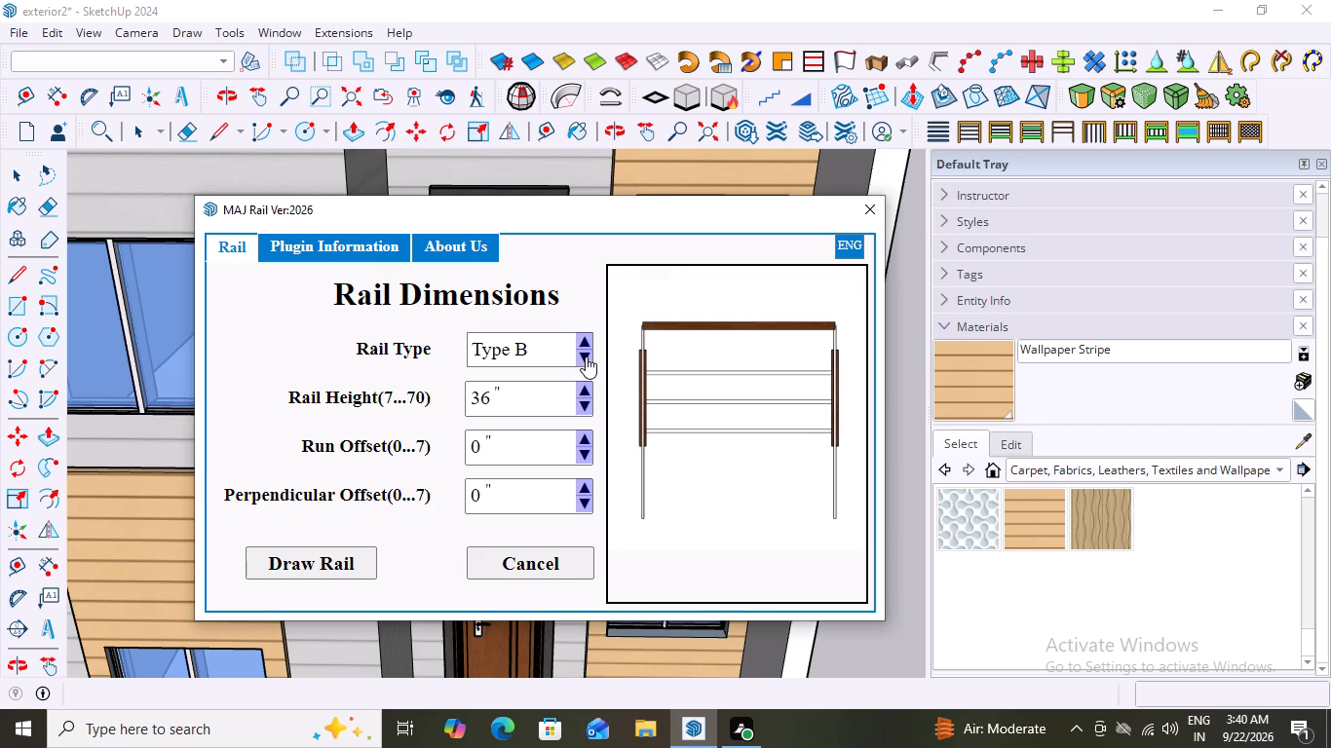
{"action": "left_click", "coordinate": [321, 564]}
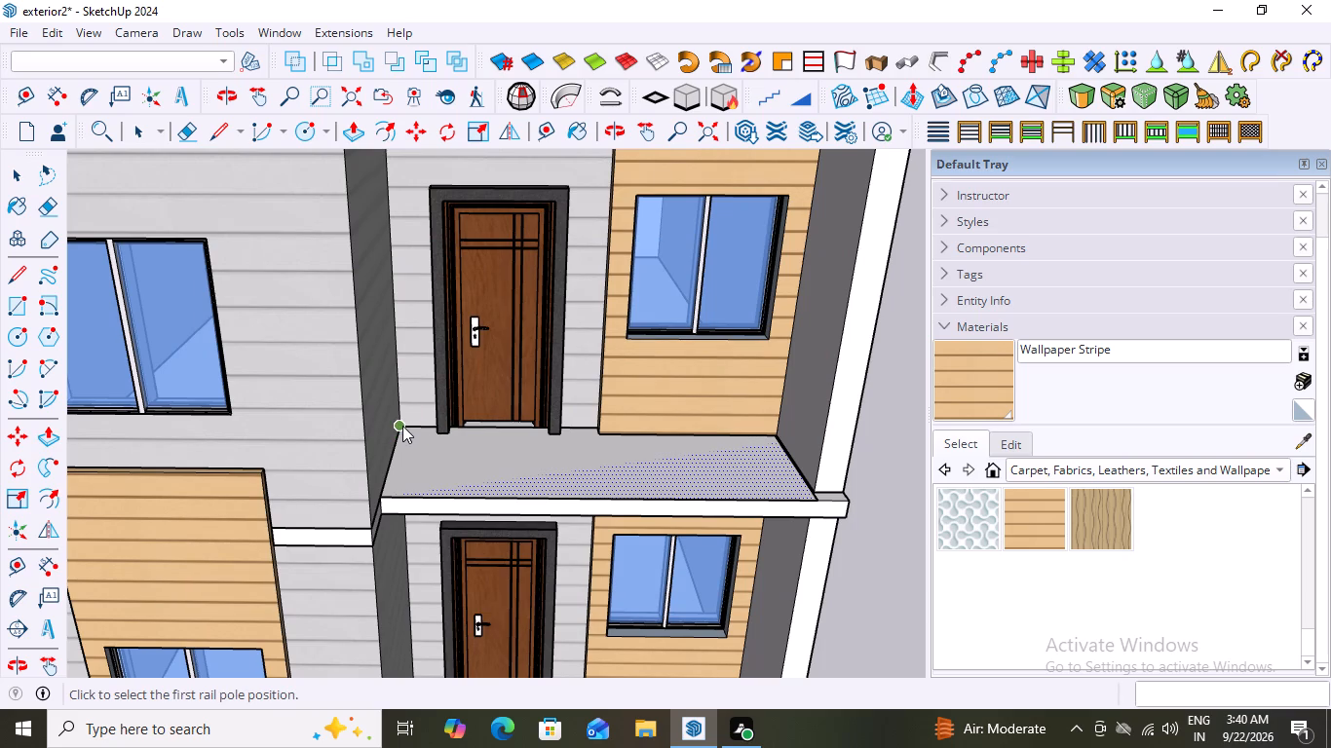
Draw the rail from the balcony's inner corner by the door along the side wall and front edge to the end wall, poles about 2' apart.
{"action": "left_click", "coordinate": [402, 426]}
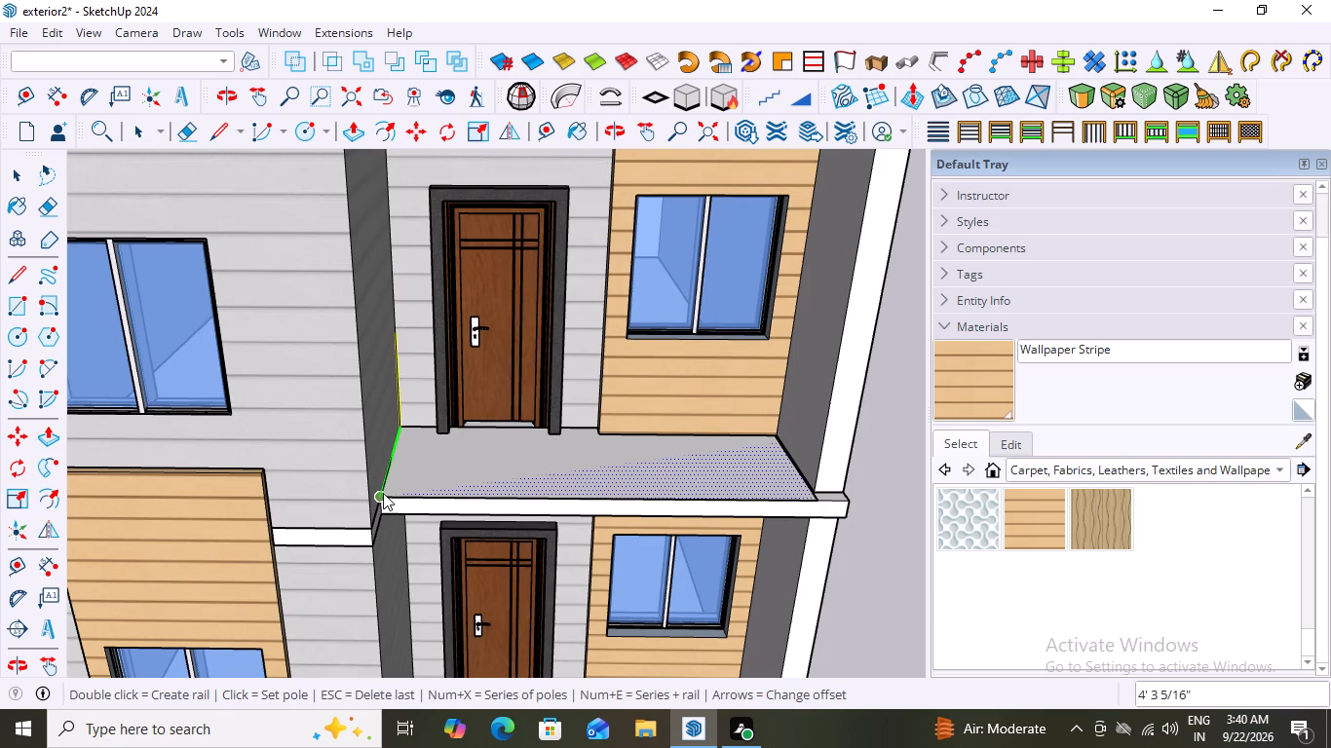
{"action": "key", "text": "2"}
{"action": "key", "text": "Return"}
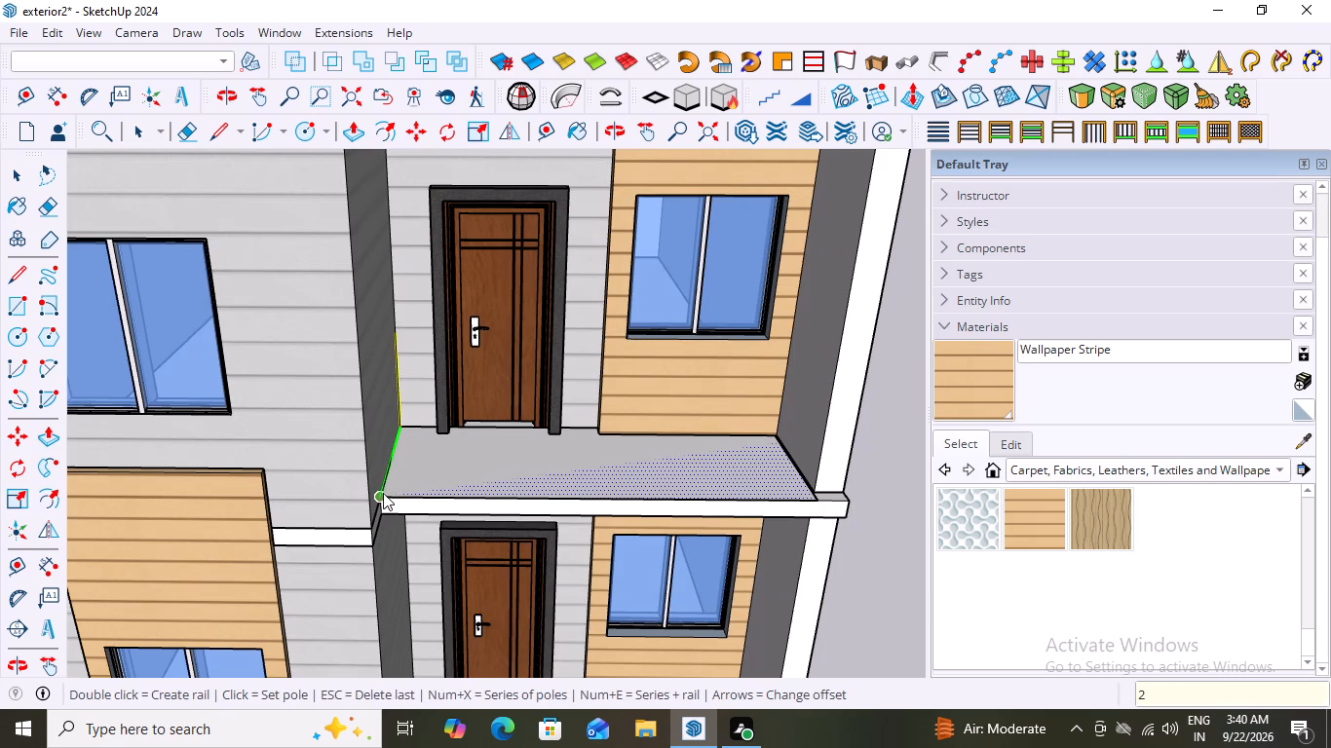
{"action": "left_click", "coordinate": [381, 495]}
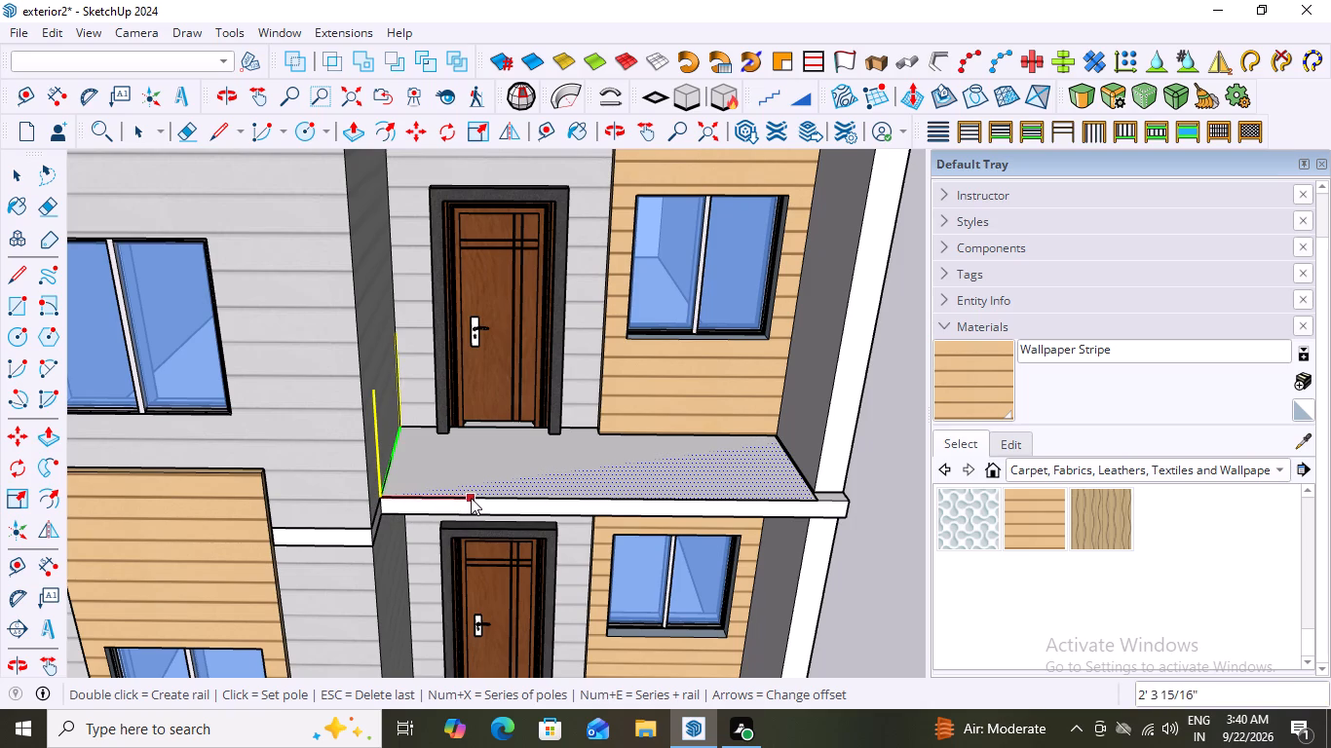
{"action": "left_click", "coordinate": [473, 498]}
{"action": "left_click", "coordinate": [560, 499]}
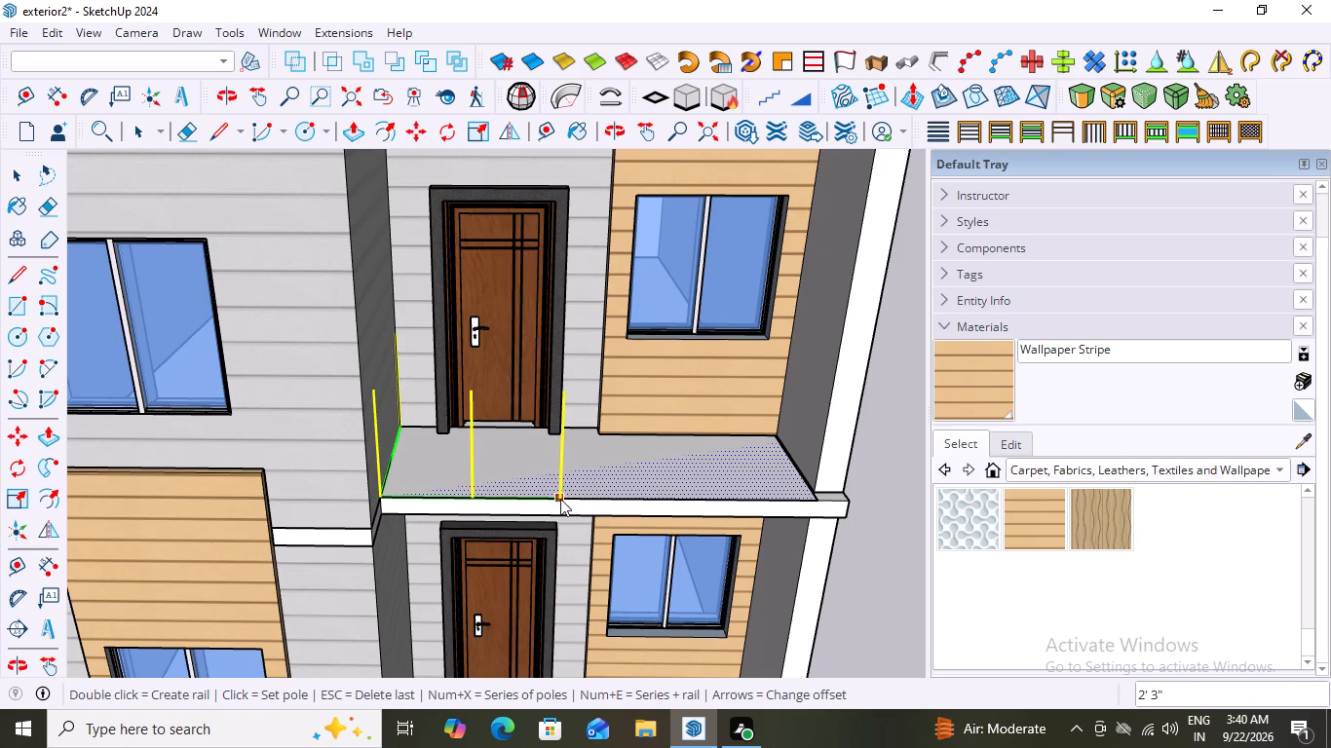
{"action": "left_click", "coordinate": [640, 499]}
{"action": "left_click", "coordinate": [719, 498]}
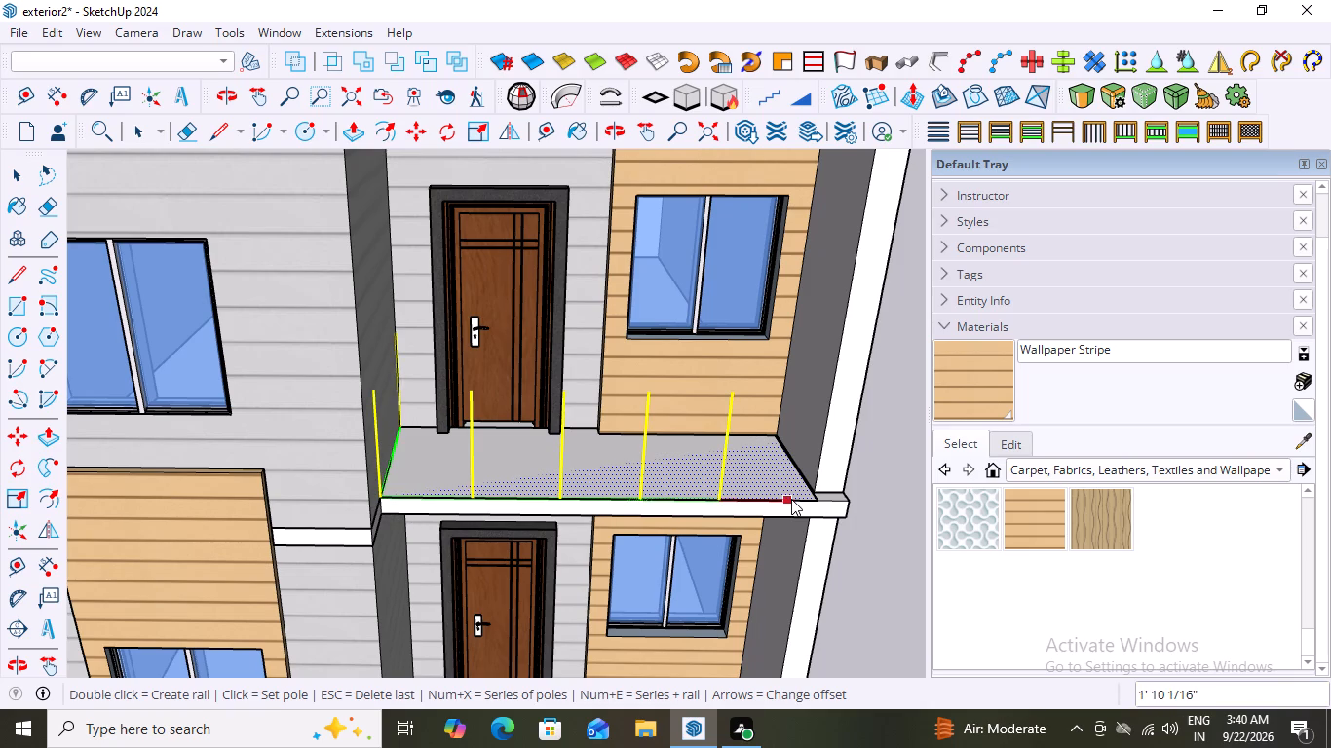
{"action": "left_click", "coordinate": [791, 499]}
{"action": "double_click", "coordinate": [816, 500]}
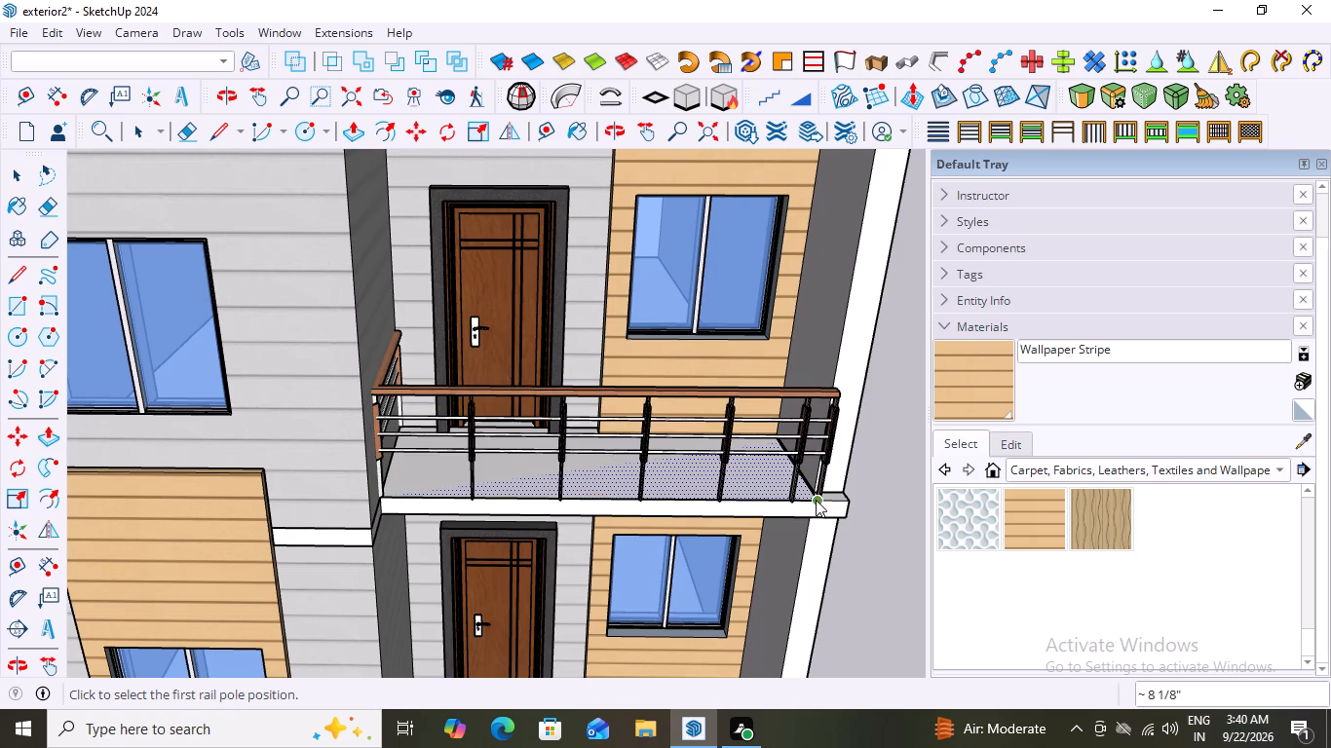
{"action": "key", "text": "space"}
{"action": "middle_click_drag", "start_coordinate": [920, 585], "coordinate": [862, 569]}
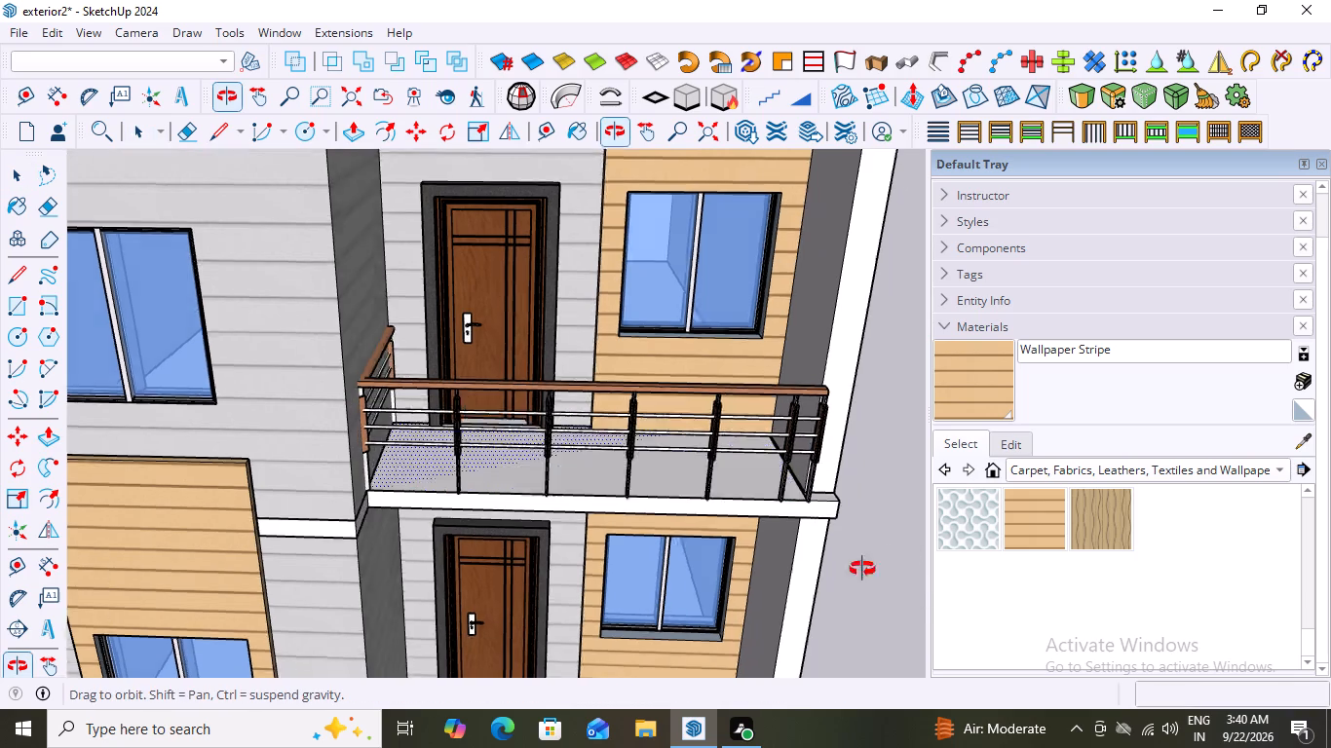
{"action": "middle_click_drag", "start_coordinate": [862, 569], "coordinate": [809, 545]}
{"action": "scroll", "coordinate": [437, 446], "scroll_direction": "down", "scroll_amount": 1}
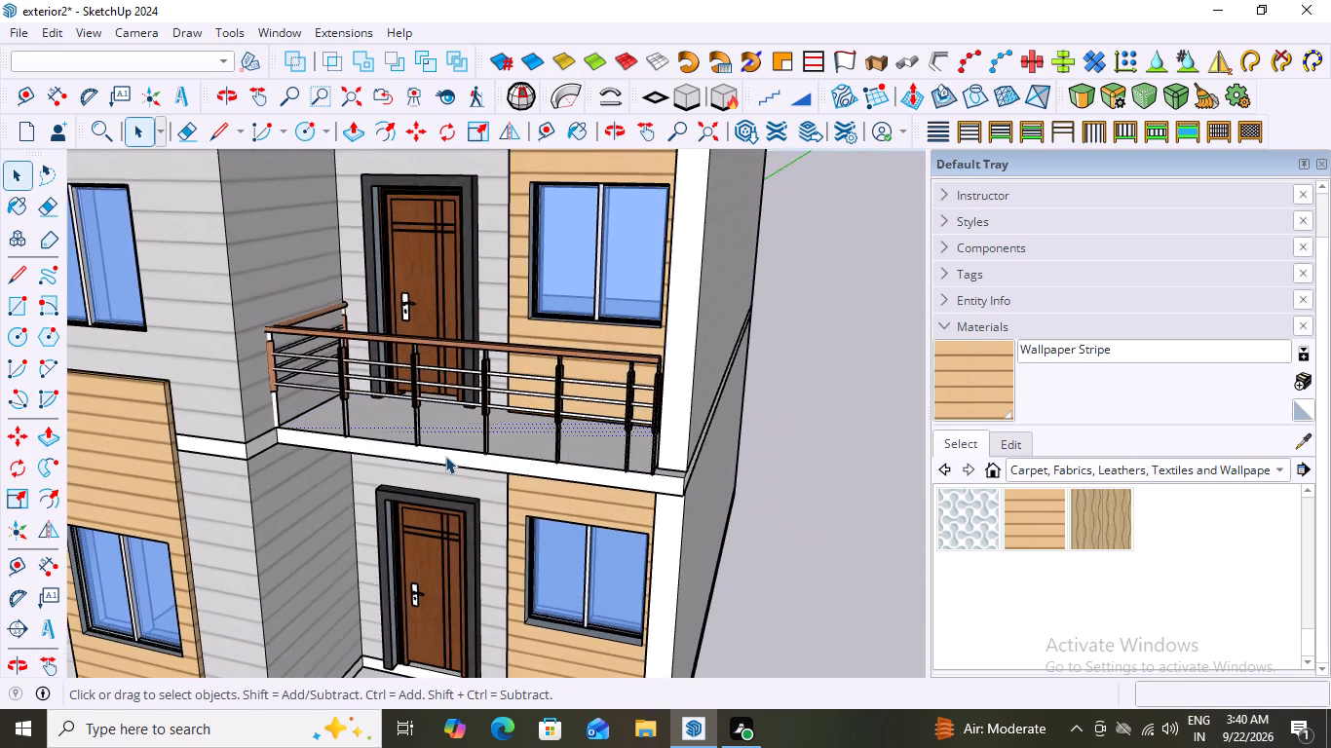
Examine the new balcony railing from several angles, including how it meets the side wall and the end wall.
{"action": "middle_click_drag", "start_coordinate": [456, 462], "coordinate": [589, 520]}
{"action": "scroll", "coordinate": [494, 426], "scroll_direction": "up", "scroll_amount": 4}
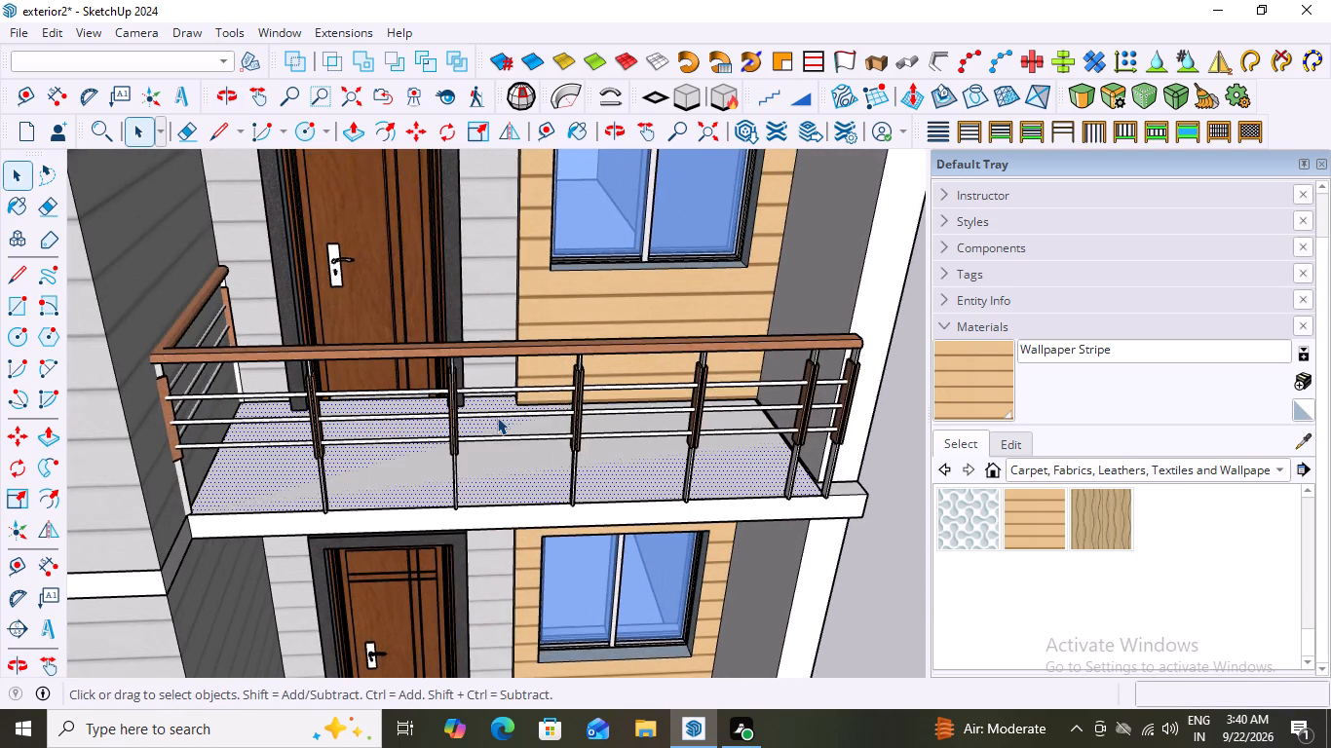
{"action": "scroll", "coordinate": [497, 417], "scroll_direction": "down", "scroll_amount": 4}
{"action": "middle_click_drag", "start_coordinate": [524, 450], "coordinate": [506, 368]}
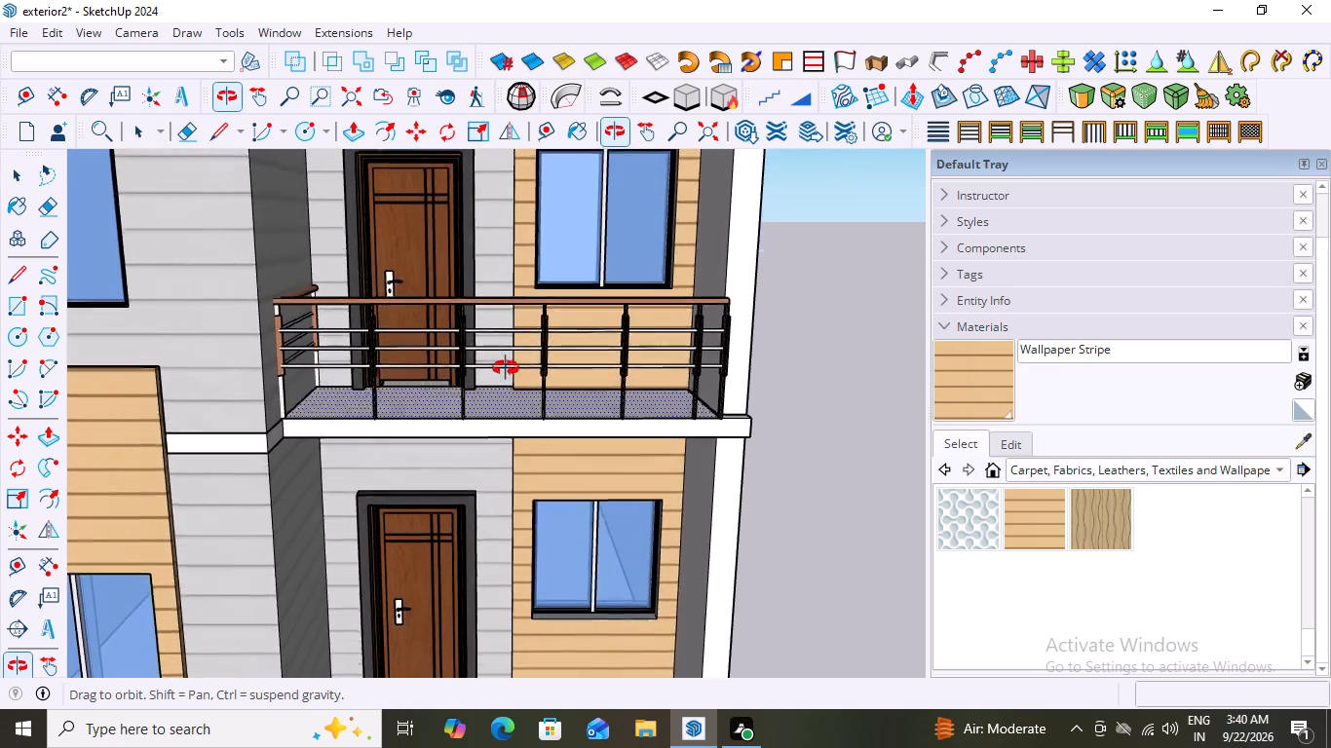
{"action": "middle_click_drag", "start_coordinate": [506, 368], "coordinate": [505, 372]}
{"action": "scroll", "coordinate": [500, 393], "scroll_direction": "down", "scroll_amount": 3}
{"action": "middle_click_drag", "start_coordinate": [527, 451], "coordinate": [380, 361]}
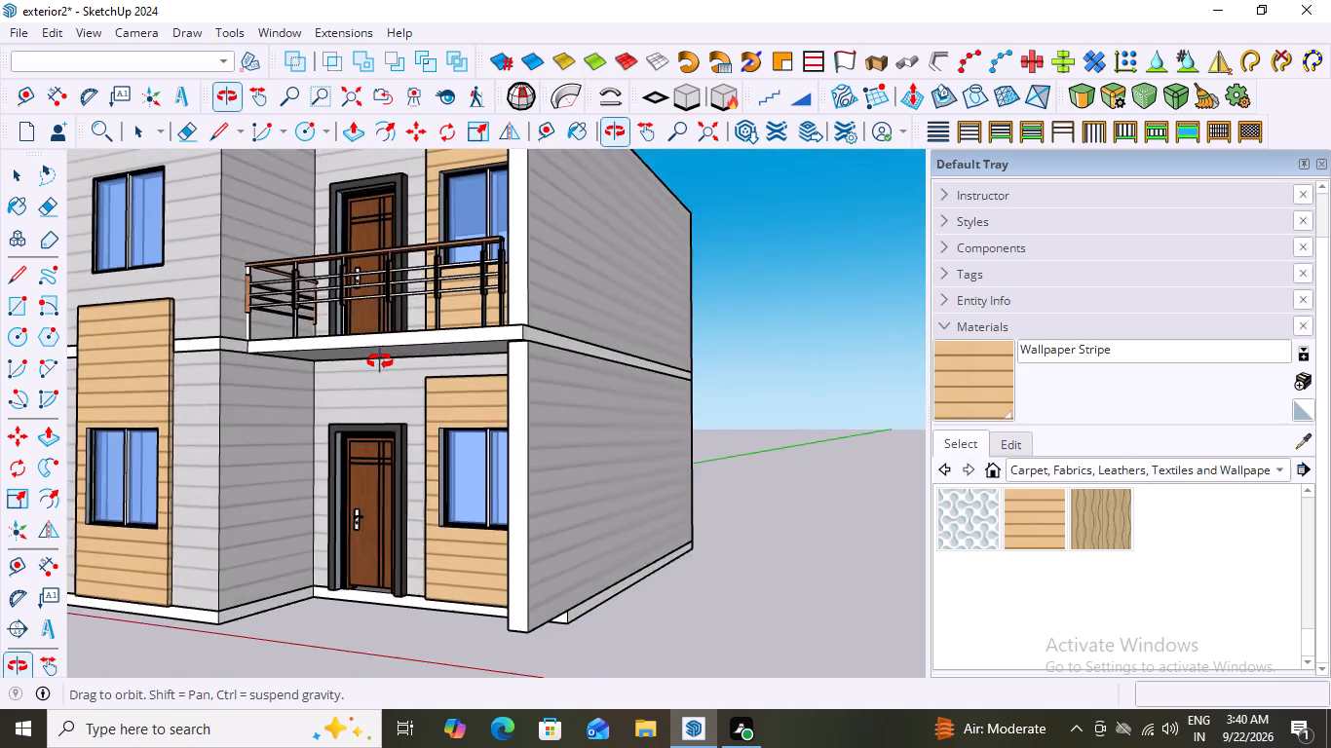
{"action": "middle_click_drag", "start_coordinate": [380, 361], "coordinate": [634, 425]}
{"action": "scroll", "coordinate": [640, 355], "scroll_direction": "up", "scroll_amount": 5}
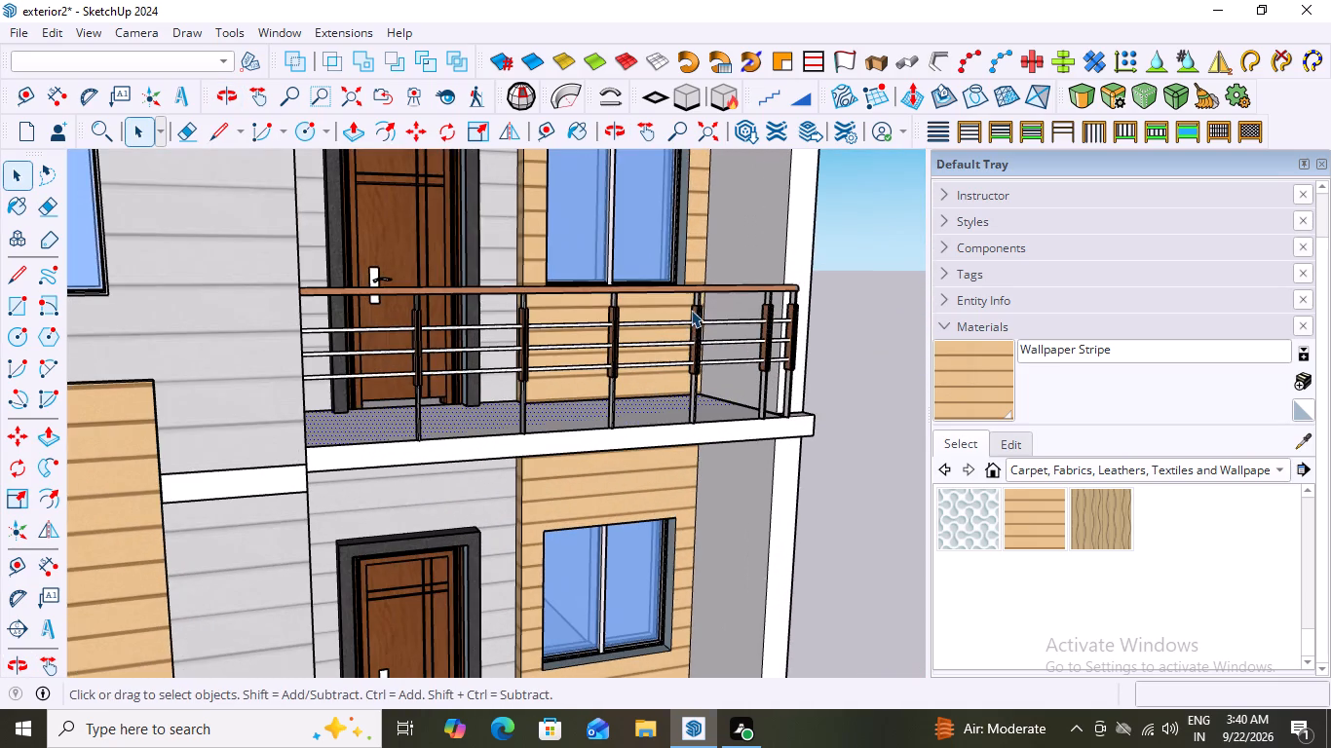
{"action": "scroll", "coordinate": [733, 367], "scroll_direction": "down", "scroll_amount": 3}
{"action": "middle_click_drag", "start_coordinate": [706, 416], "coordinate": [636, 435]}
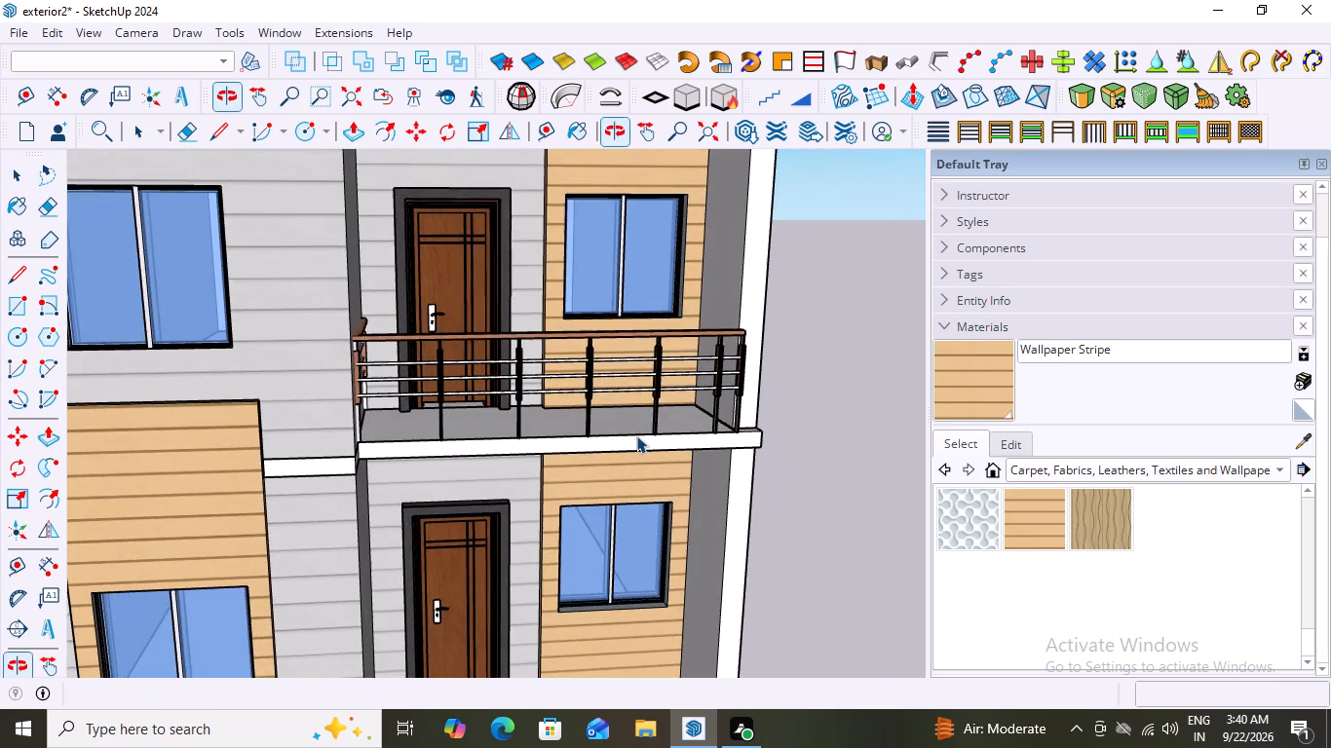
{"action": "scroll", "coordinate": [667, 359], "scroll_direction": "up", "scroll_amount": 3}
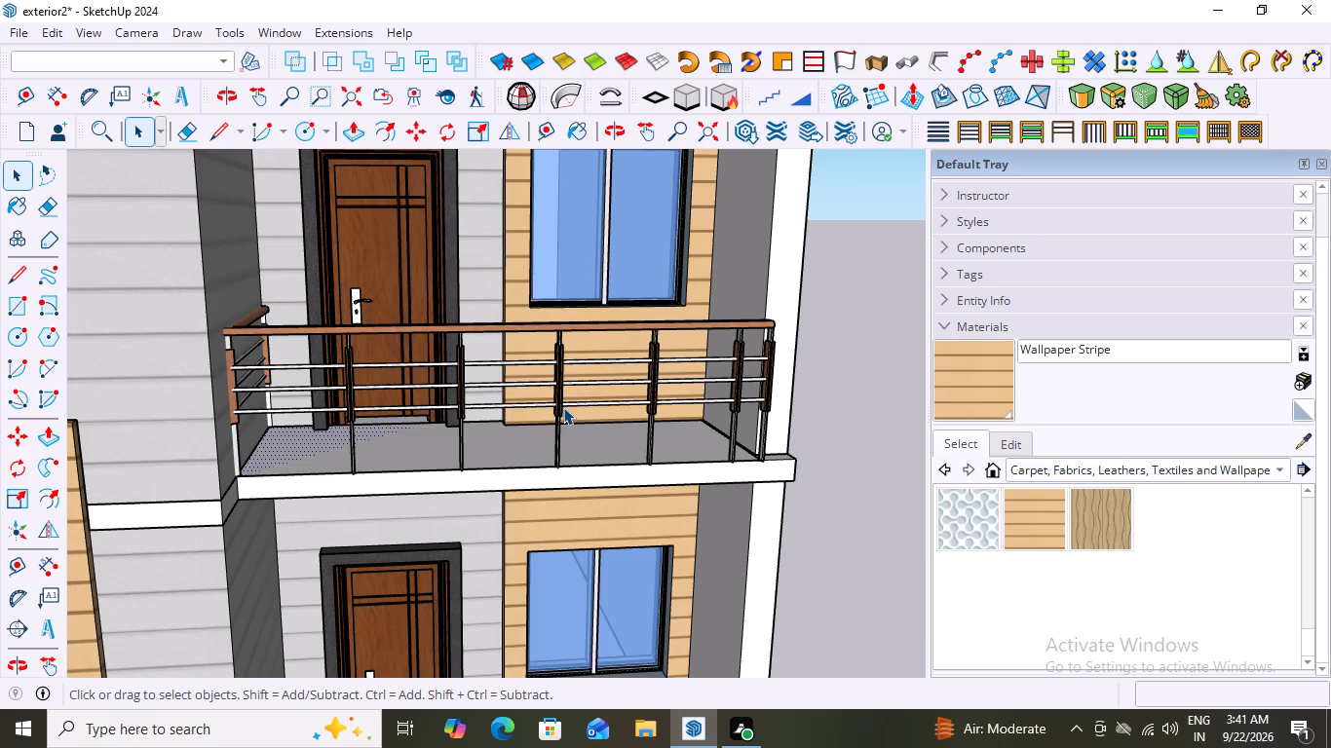
{"action": "scroll", "coordinate": [259, 442], "scroll_direction": "down", "scroll_amount": 8}
{"action": "scroll", "coordinate": [692, 493], "scroll_direction": "down", "scroll_amount": 1}
{"action": "middle_click_drag", "start_coordinate": [331, 479], "coordinate": [320, 477]}
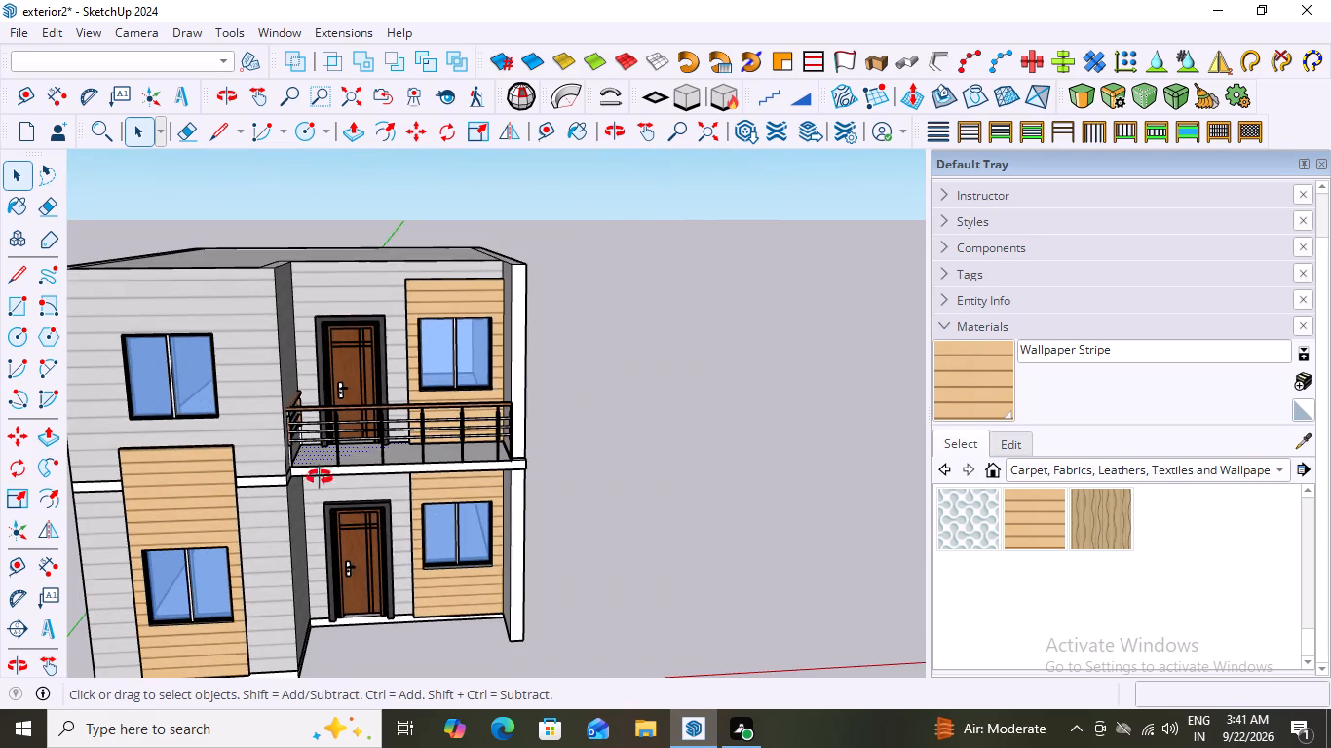
{"action": "middle_click_drag", "start_coordinate": [320, 477], "coordinate": [286, 455]}
{"action": "scroll", "coordinate": [332, 391], "scroll_direction": "up", "scroll_amount": 7}
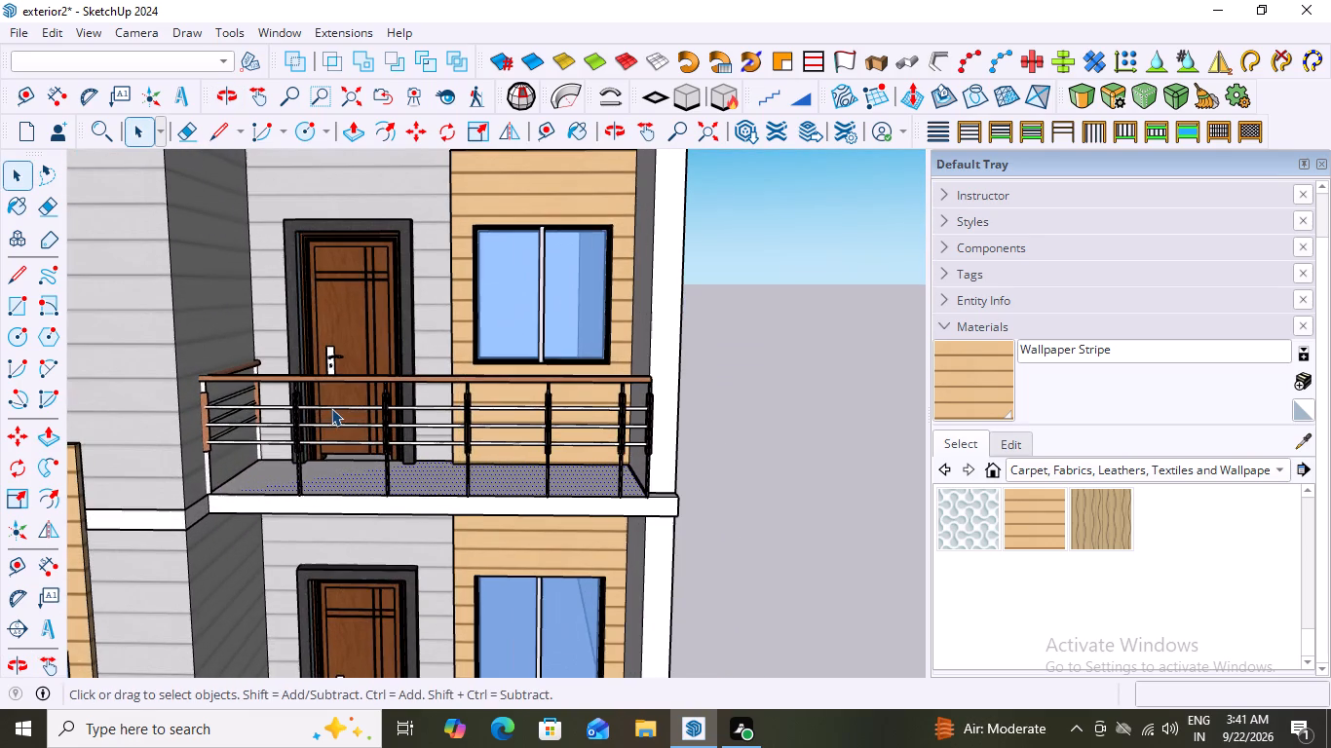
Undo the railing drawn along the balcony edges.
{"action": "key", "text": "ctrl+z"}
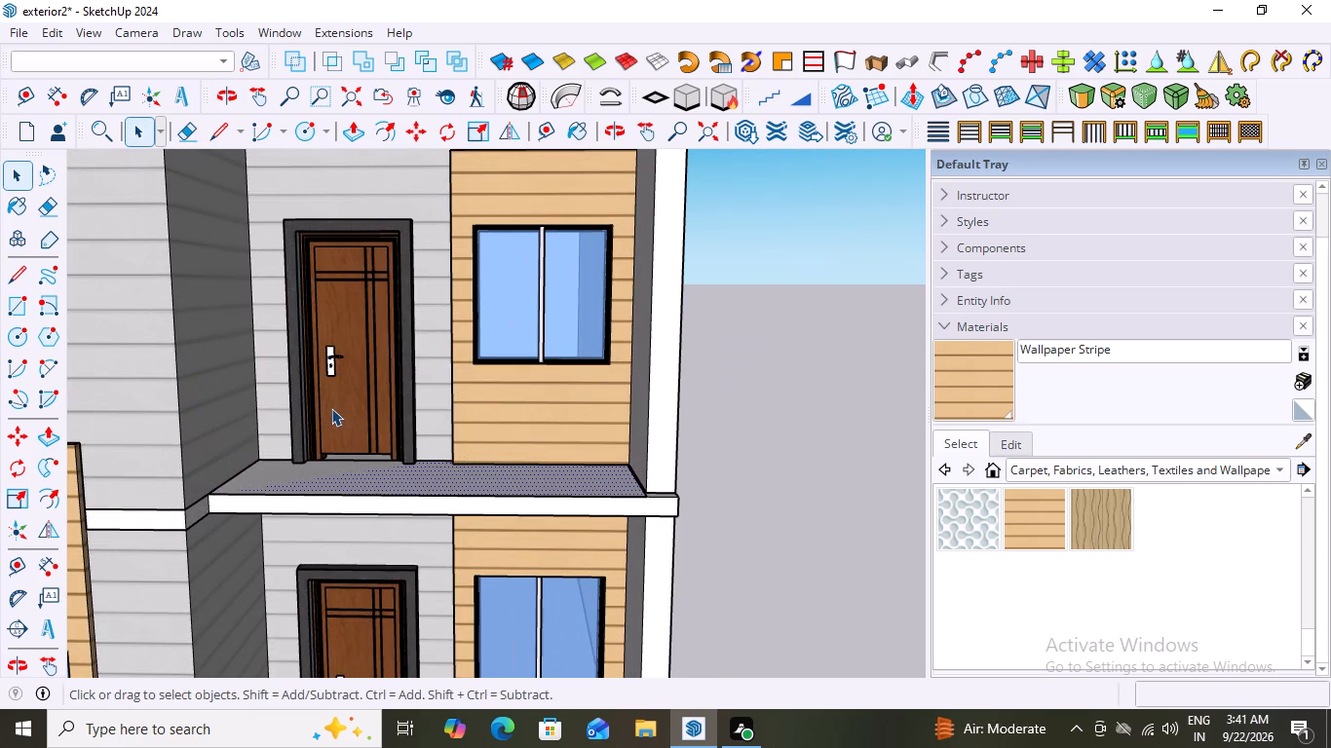
Examine the bare balcony floor and how its front edge meets the end wall.
{"action": "middle_click_drag", "start_coordinate": [331, 483], "coordinate": [369, 598]}
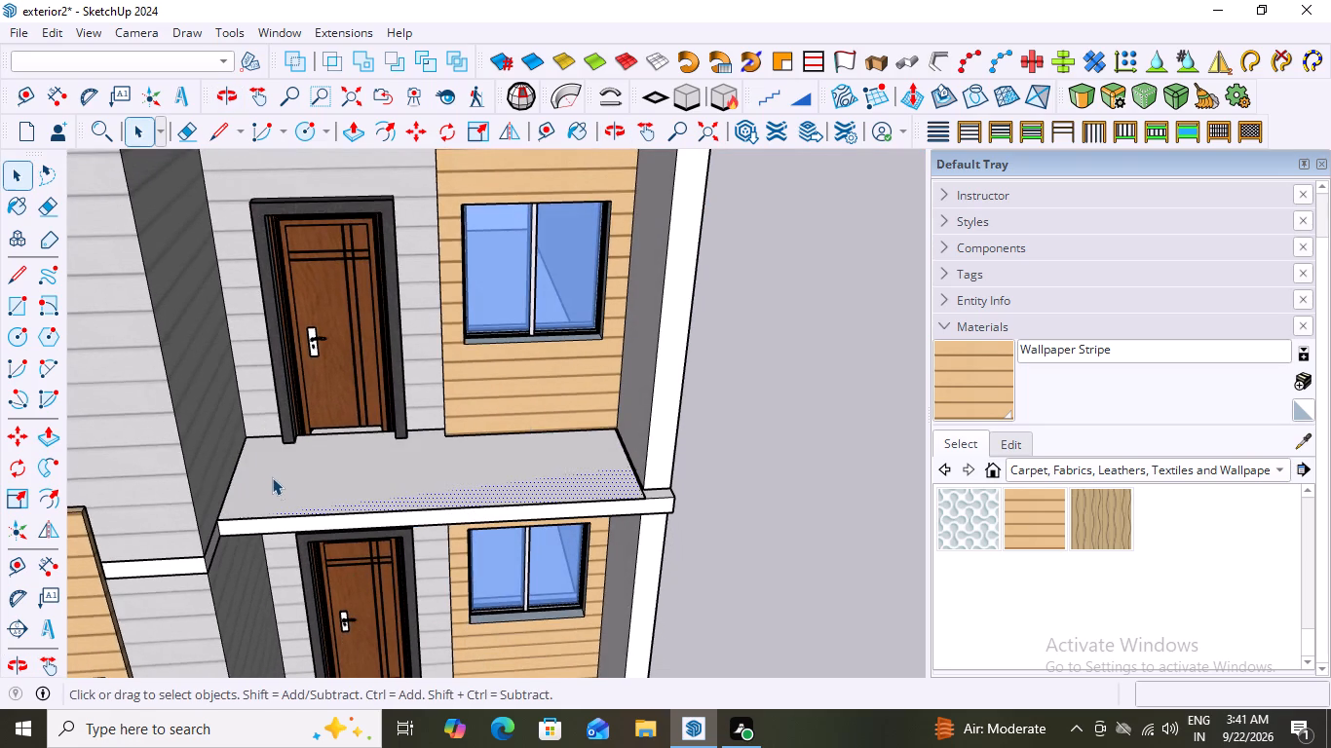
{"action": "scroll", "coordinate": [268, 471], "scroll_direction": "up", "scroll_amount": 1}
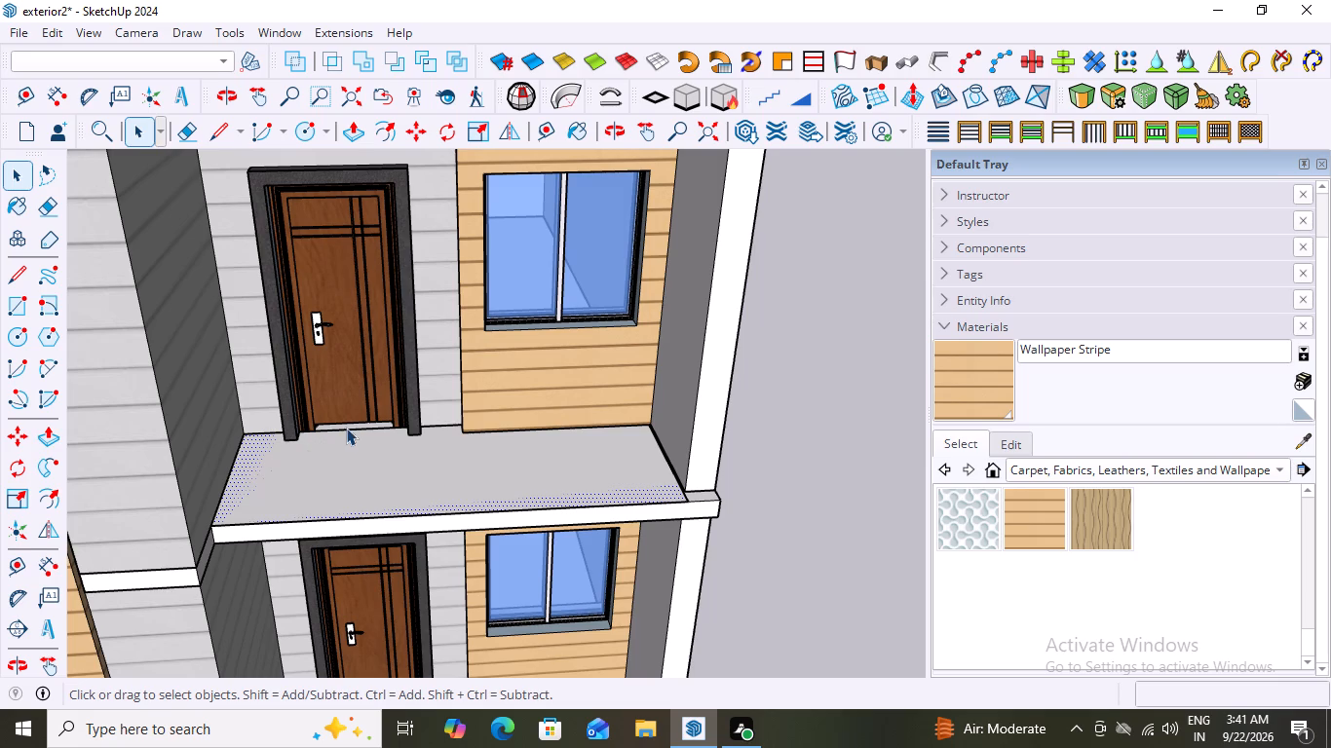
{"action": "middle_click_drag", "start_coordinate": [373, 436], "coordinate": [315, 452]}
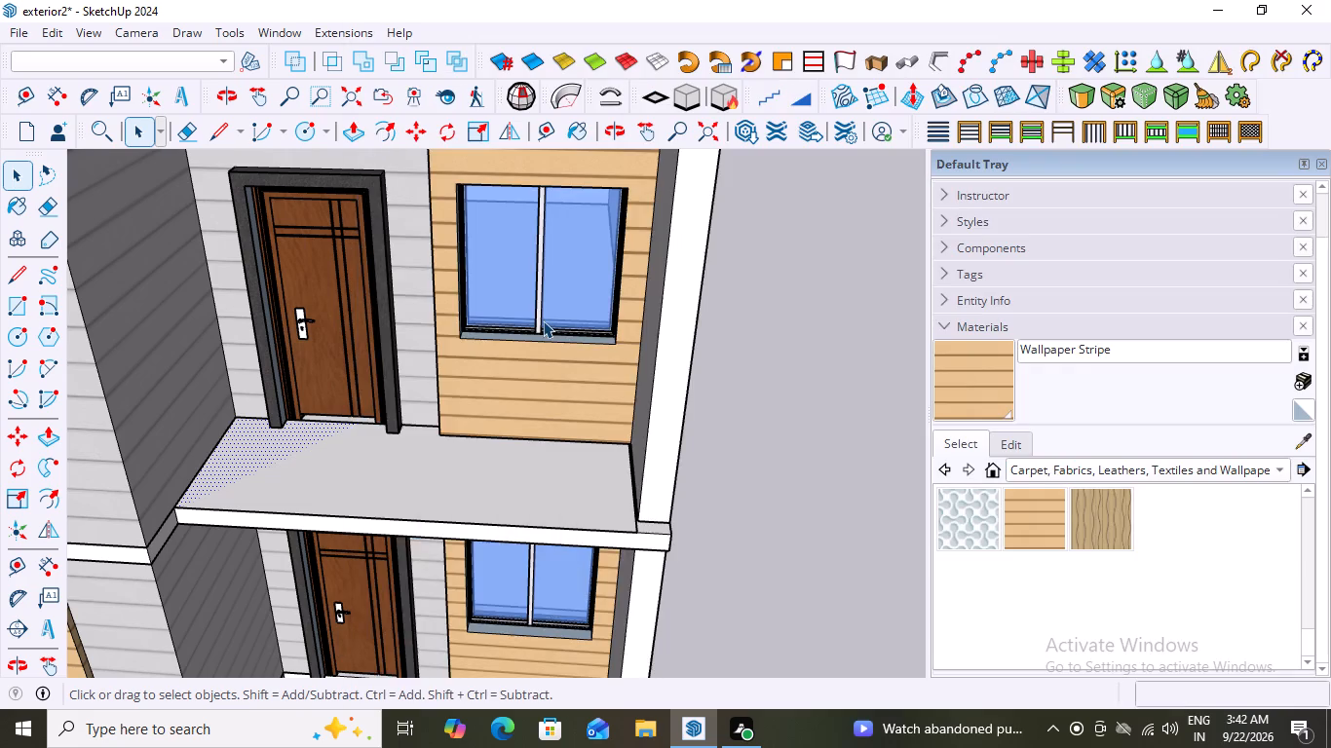
{"action": "scroll", "coordinate": [543, 320], "scroll_direction": "down", "scroll_amount": 4}
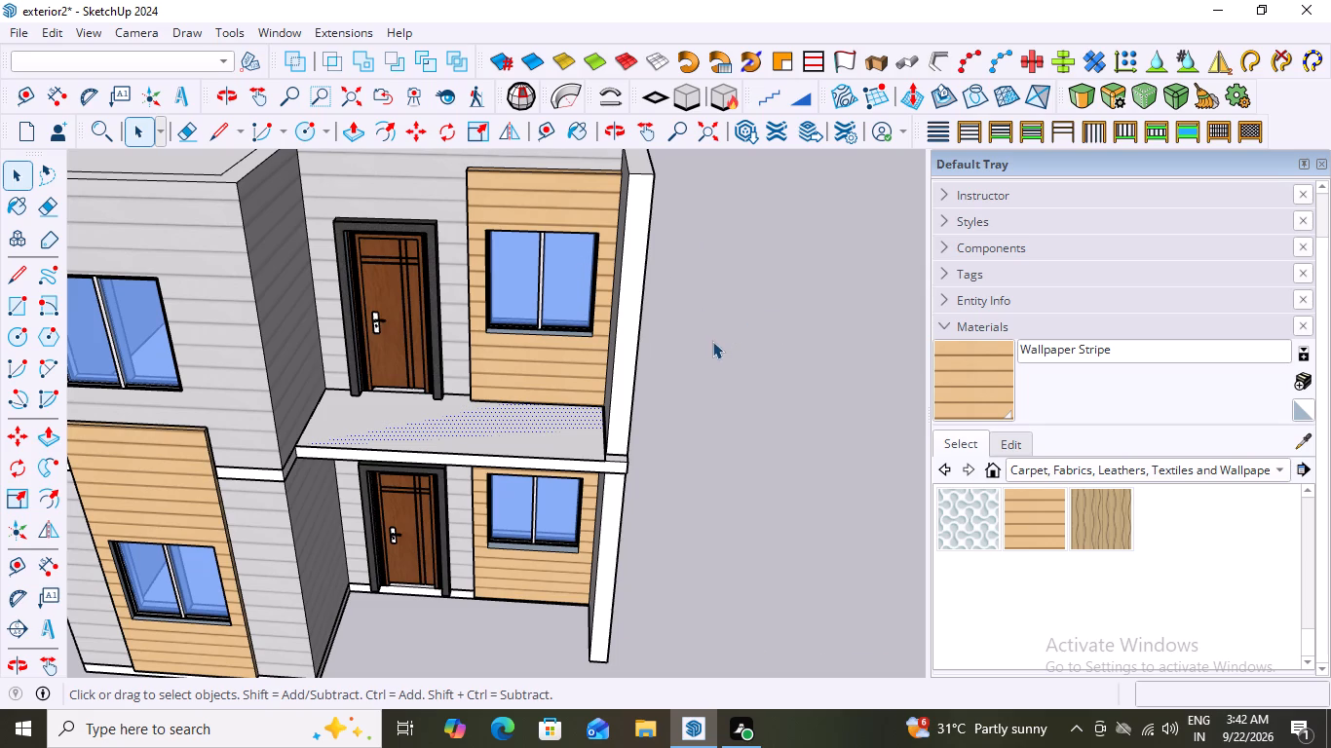
{"action": "scroll", "coordinate": [712, 342], "scroll_direction": "down", "scroll_amount": 7}
{"action": "middle_click_drag", "start_coordinate": [717, 372], "coordinate": [731, 292]}
{"action": "scroll", "coordinate": [591, 317], "scroll_direction": "up", "scroll_amount": 7}
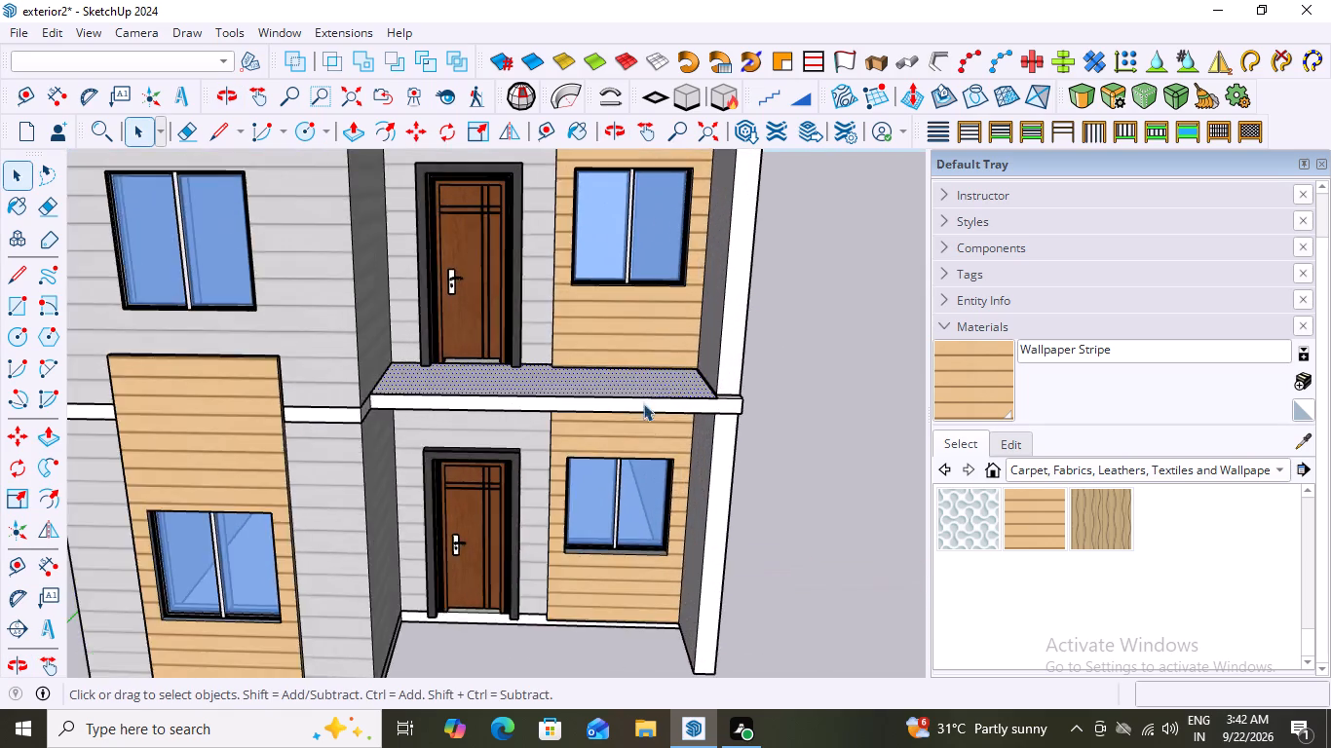
{"action": "scroll", "coordinate": [644, 411], "scroll_direction": "up", "scroll_amount": 3}
{"action": "scroll", "coordinate": [641, 423], "scroll_direction": "down", "scroll_amount": 12}
{"action": "middle_click_drag", "start_coordinate": [745, 431], "coordinate": [514, 429]}
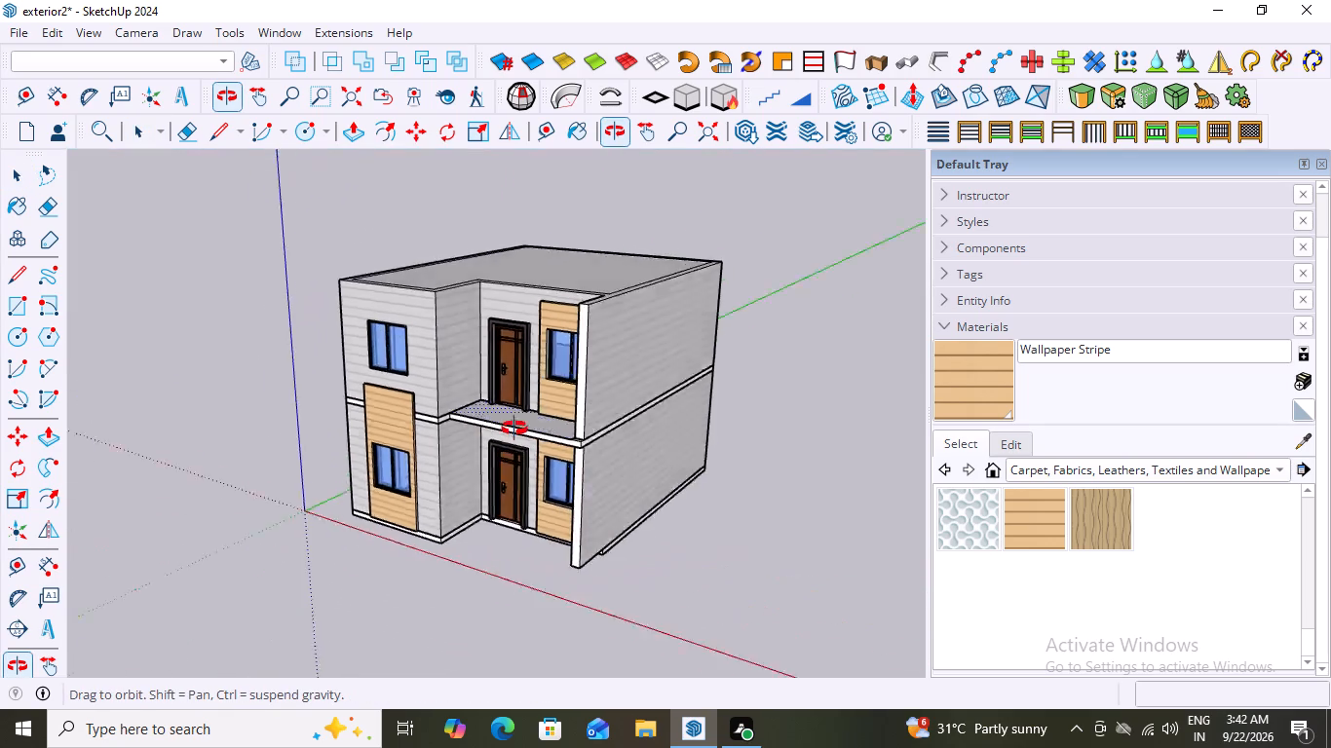
{"action": "middle_click_drag", "start_coordinate": [514, 429], "coordinate": [781, 449]}
{"action": "scroll", "coordinate": [425, 404], "scroll_direction": "down", "scroll_amount": 1}
{"action": "scroll", "coordinate": [694, 422], "scroll_direction": "up", "scroll_amount": 18}
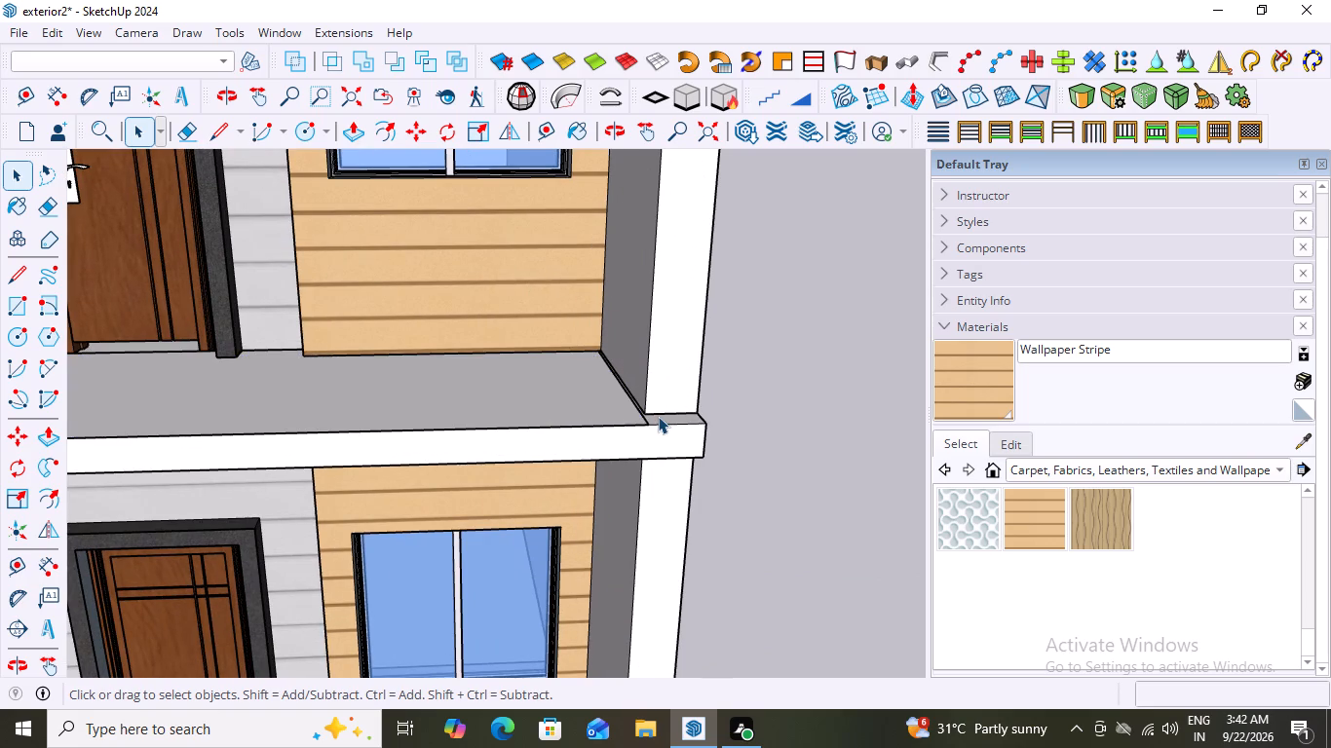
{"action": "scroll", "coordinate": [658, 416], "scroll_direction": "down", "scroll_amount": 9}
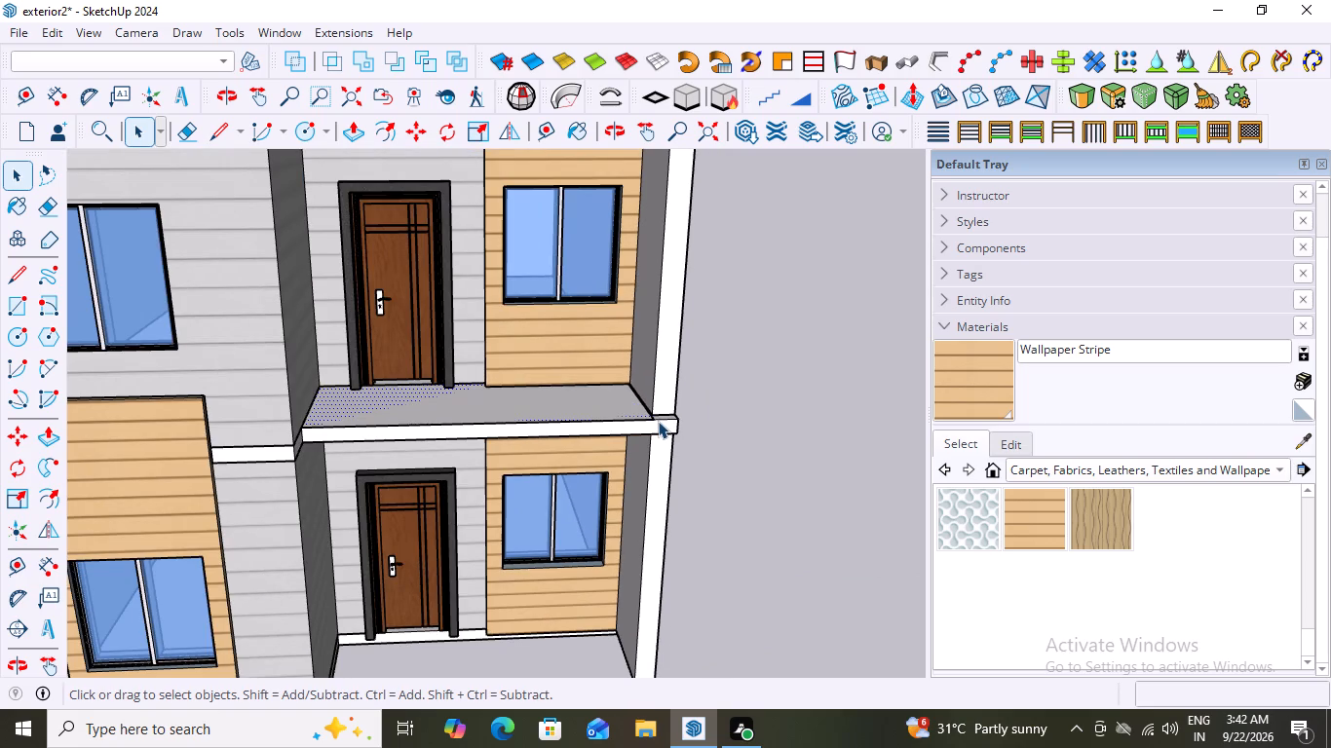
Open the white floor band's group and push the balcony's front face back about 5 3/16", flush with the end wall.
{"action": "scroll", "coordinate": [675, 429], "scroll_direction": "up", "scroll_amount": 3}
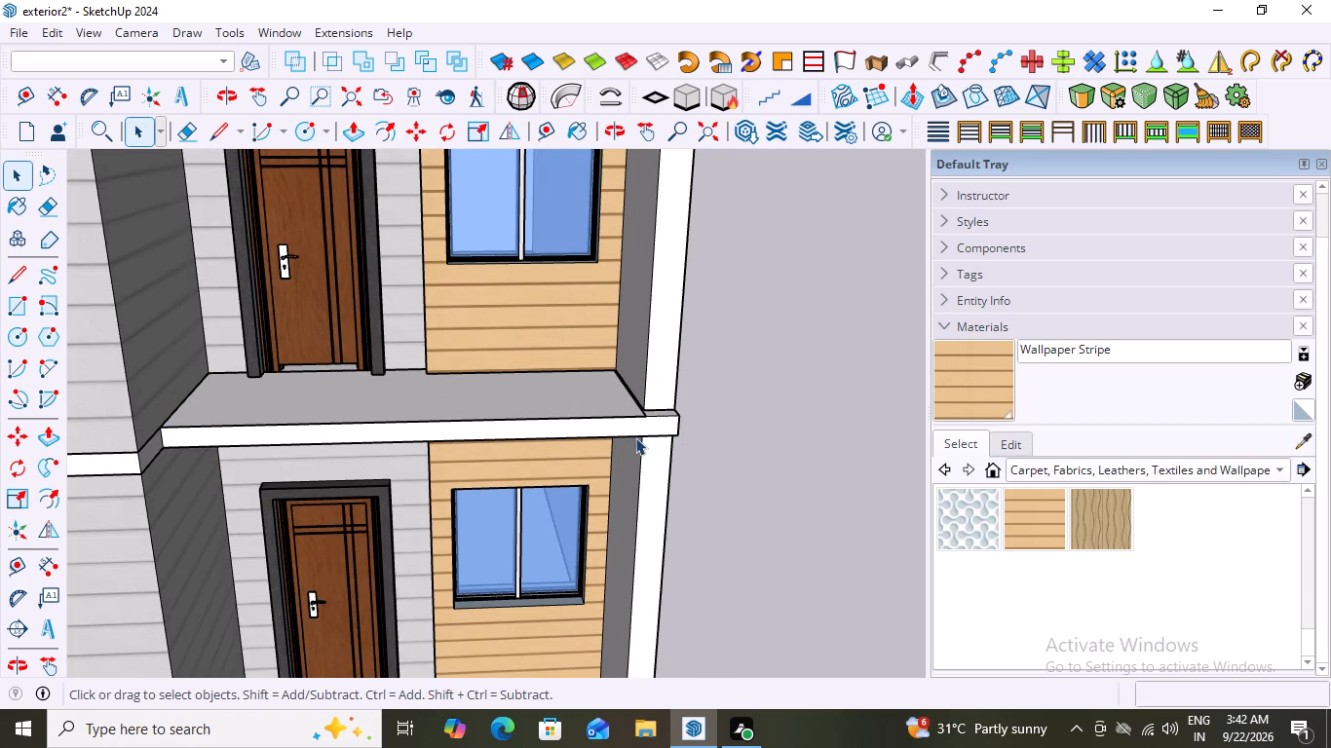
{"action": "scroll", "coordinate": [632, 422], "scroll_direction": "up", "scroll_amount": 3}
{"action": "left_click", "coordinate": [649, 421]}
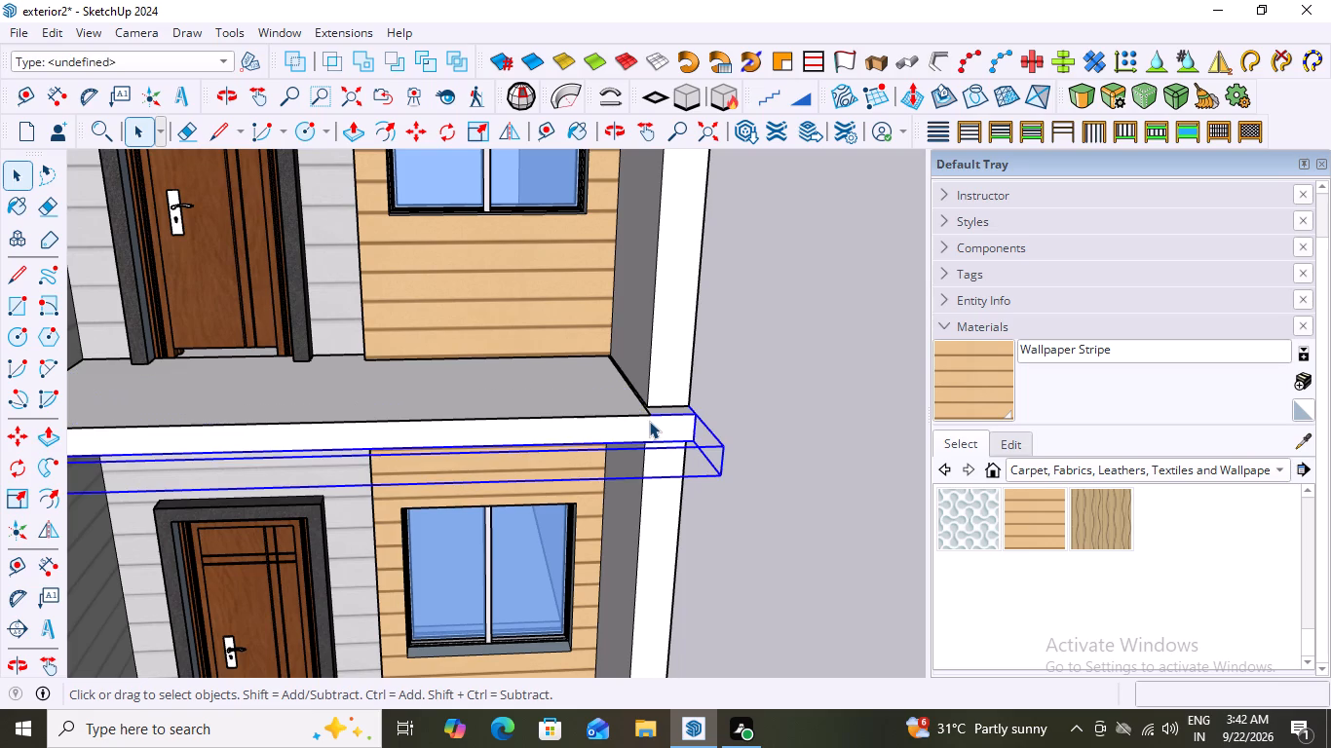
{"action": "double_click", "coordinate": [649, 421]}
{"action": "left_click", "coordinate": [649, 421]}
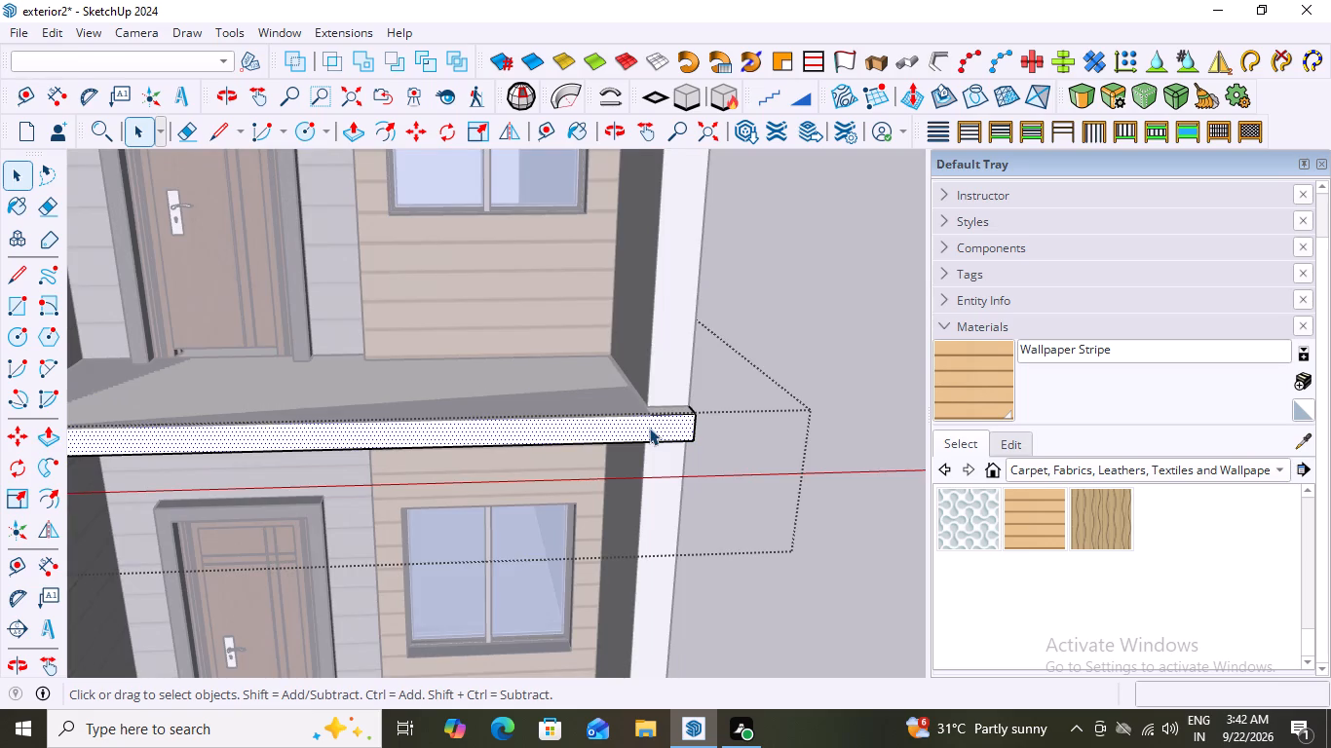
{"action": "key", "text": "p"}
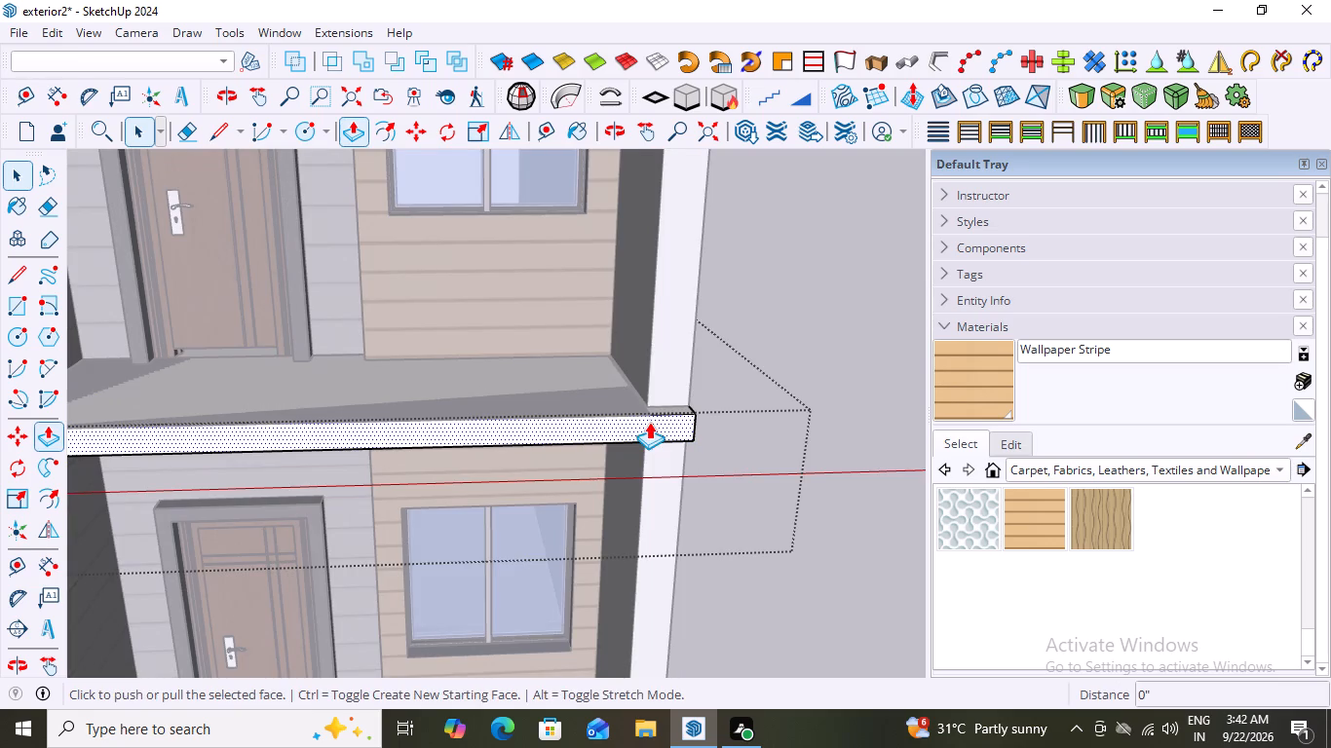
{"action": "left_click", "coordinate": [647, 413]}
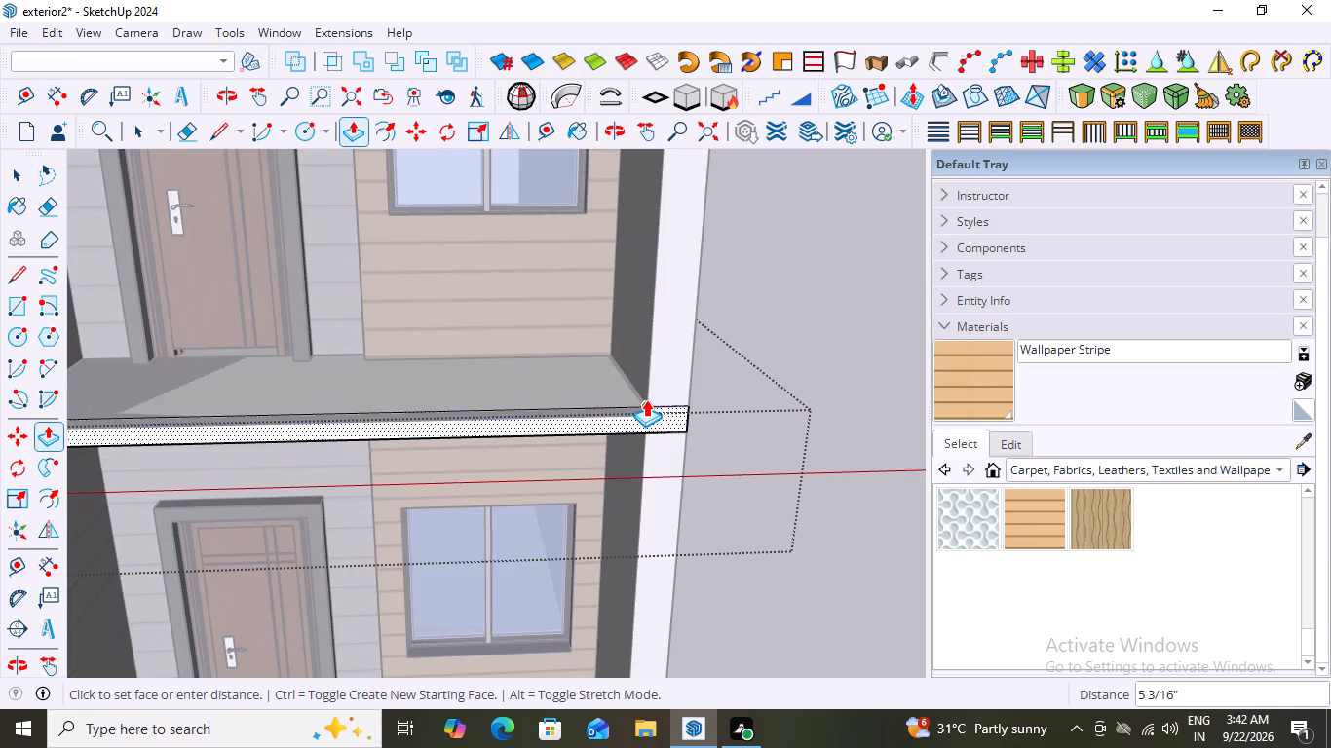
{"action": "left_click", "coordinate": [646, 399]}
{"action": "key", "text": "space"}
{"action": "left_click", "coordinate": [795, 359]}
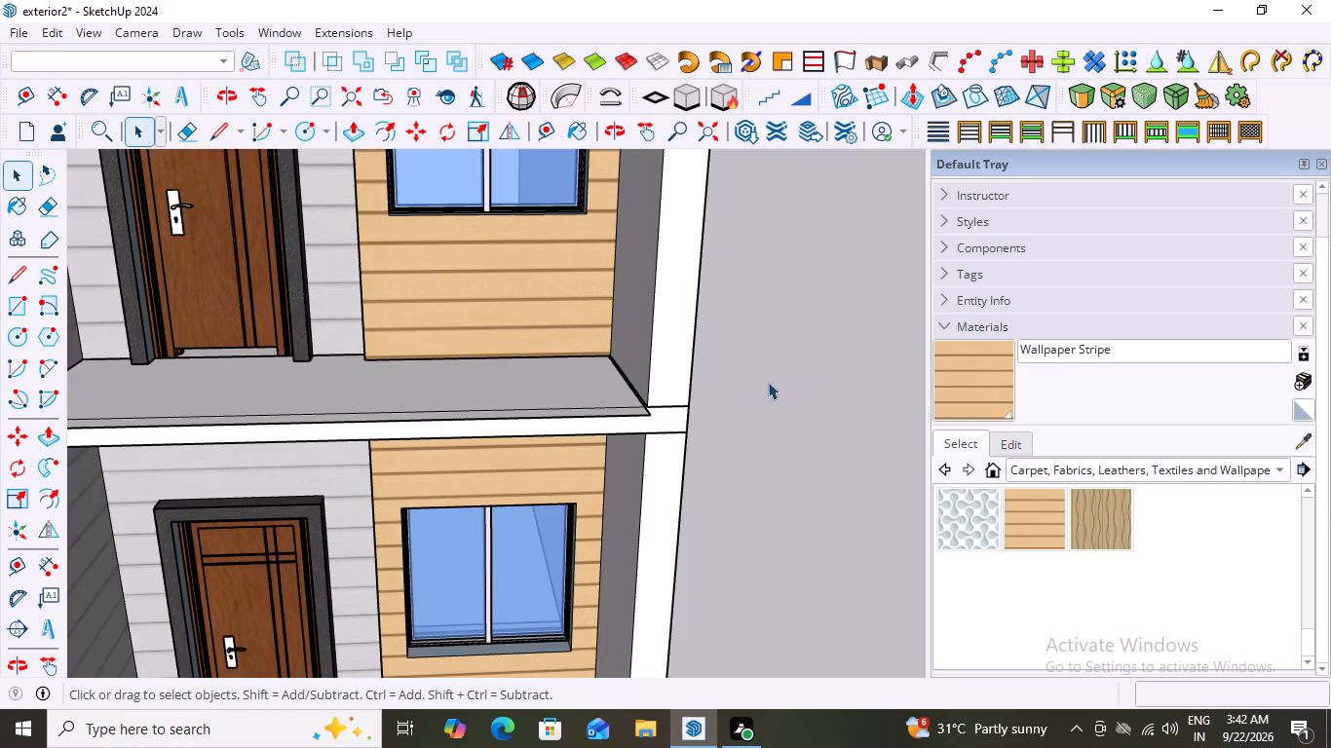
Delete the old balcony floor face together with its boundary edges.
{"action": "middle_click_drag", "start_coordinate": [726, 430], "coordinate": [682, 493]}
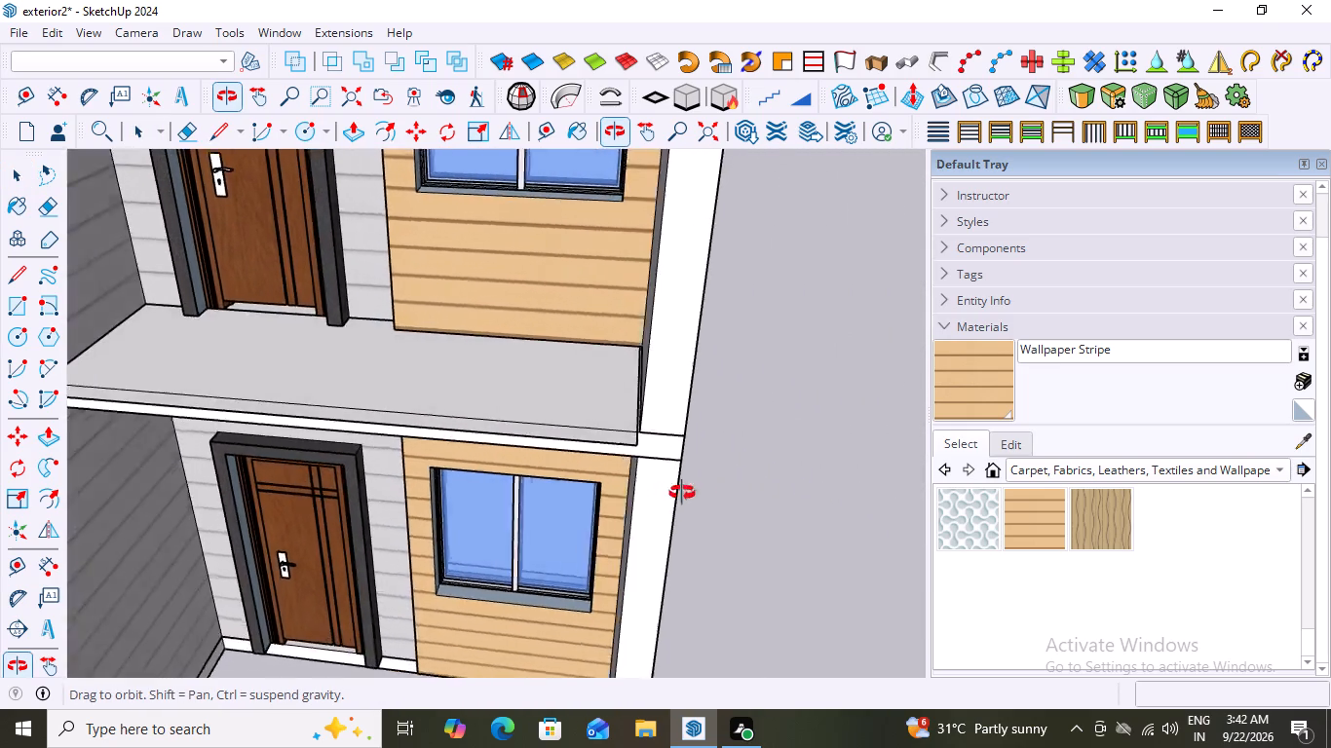
{"action": "middle_click_drag", "start_coordinate": [682, 493], "coordinate": [737, 467]}
{"action": "middle_click_drag", "start_coordinate": [564, 482], "coordinate": [560, 517]}
{"action": "left_click", "coordinate": [563, 412]}
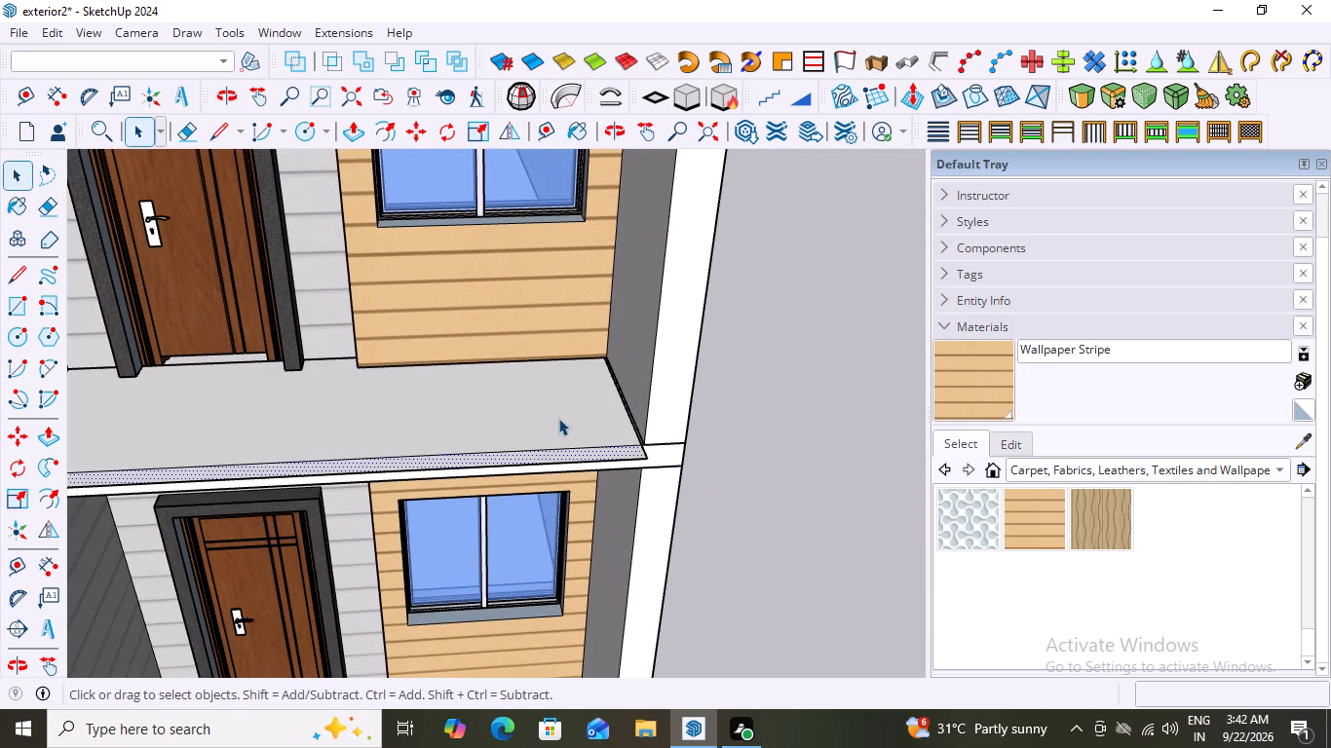
{"action": "double_click", "coordinate": [558, 414]}
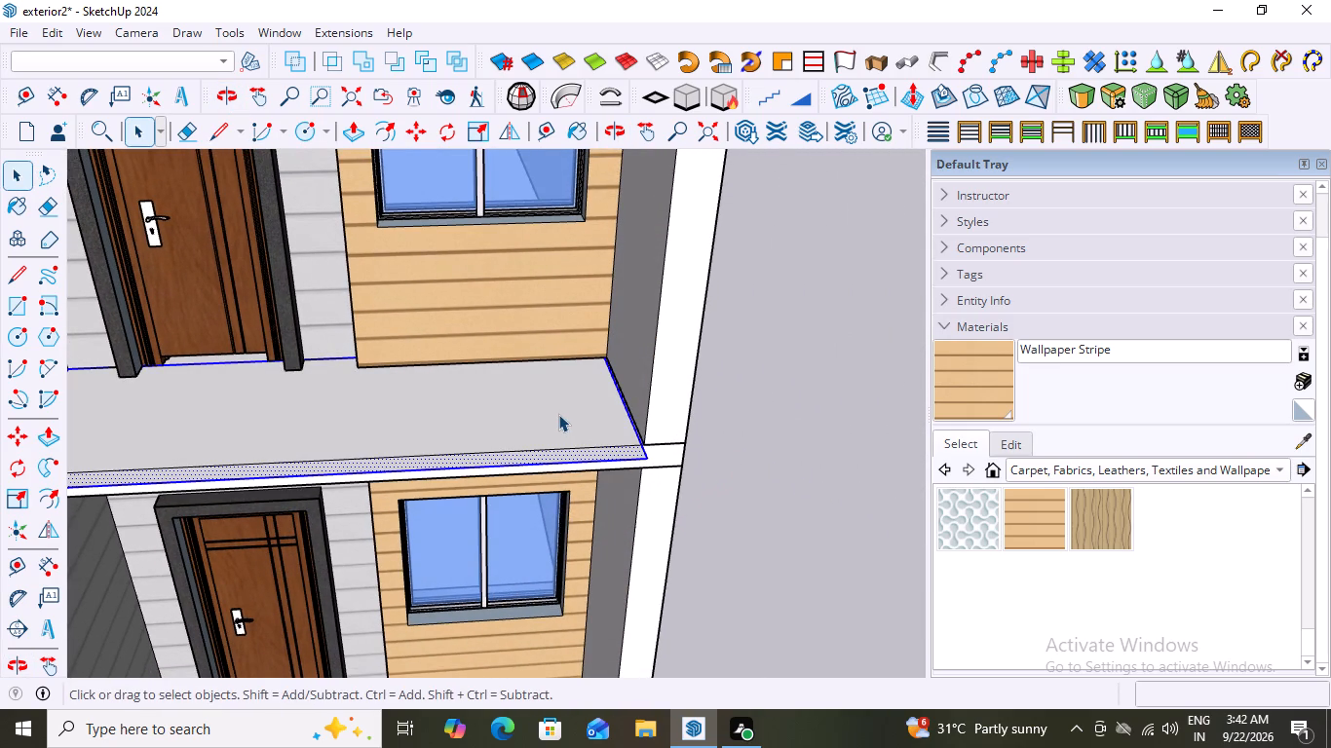
{"action": "key", "text": "Delete"}
Redraw the balcony floor as an 11' 3" by 3' 10 1/8" rectangle from the inner wall corner to the front corner by the end wall.
{"action": "scroll", "coordinate": [558, 414], "scroll_direction": "down", "scroll_amount": 4}
{"action": "middle_click_drag", "start_coordinate": [393, 507], "coordinate": [377, 611]}
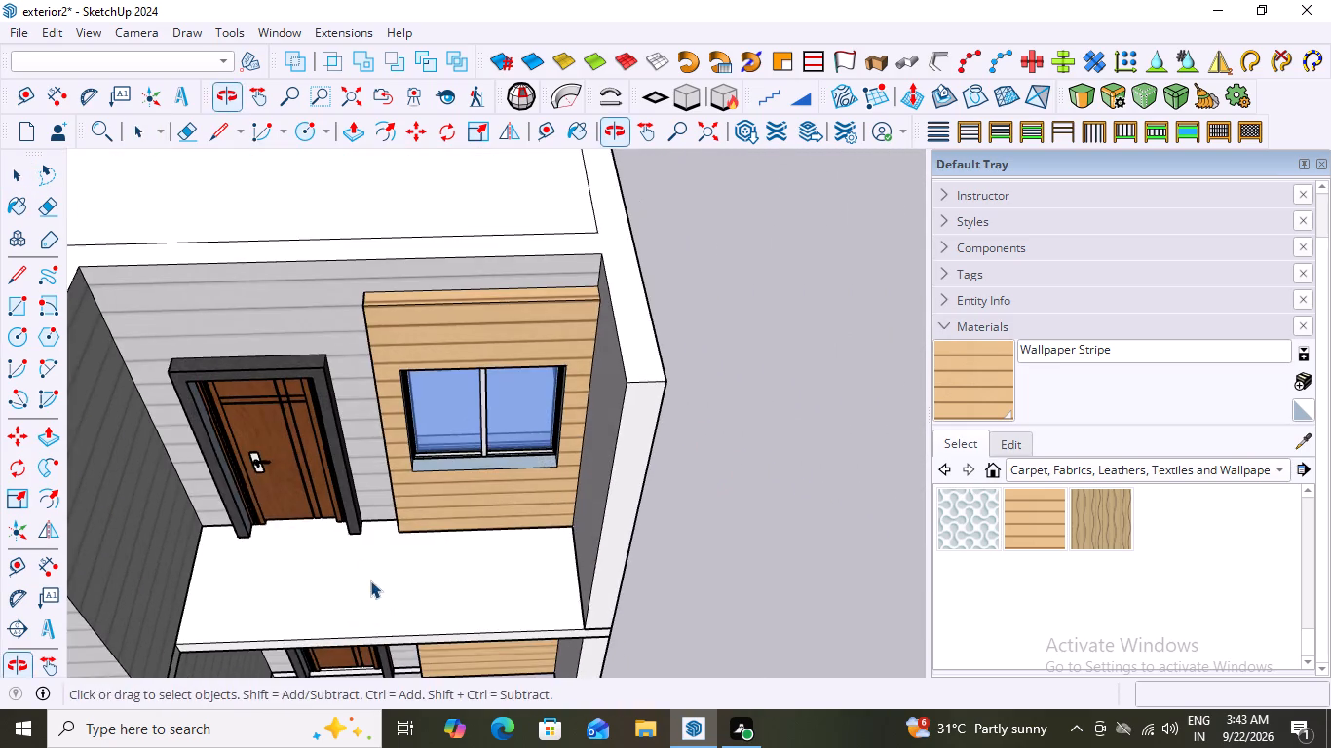
{"action": "middle_click_drag", "start_coordinate": [375, 544], "coordinate": [358, 443]}
{"action": "middle_click_drag", "start_coordinate": [205, 436], "coordinate": [210, 482]}
{"action": "scroll", "coordinate": [164, 467], "scroll_direction": "up", "scroll_amount": 5}
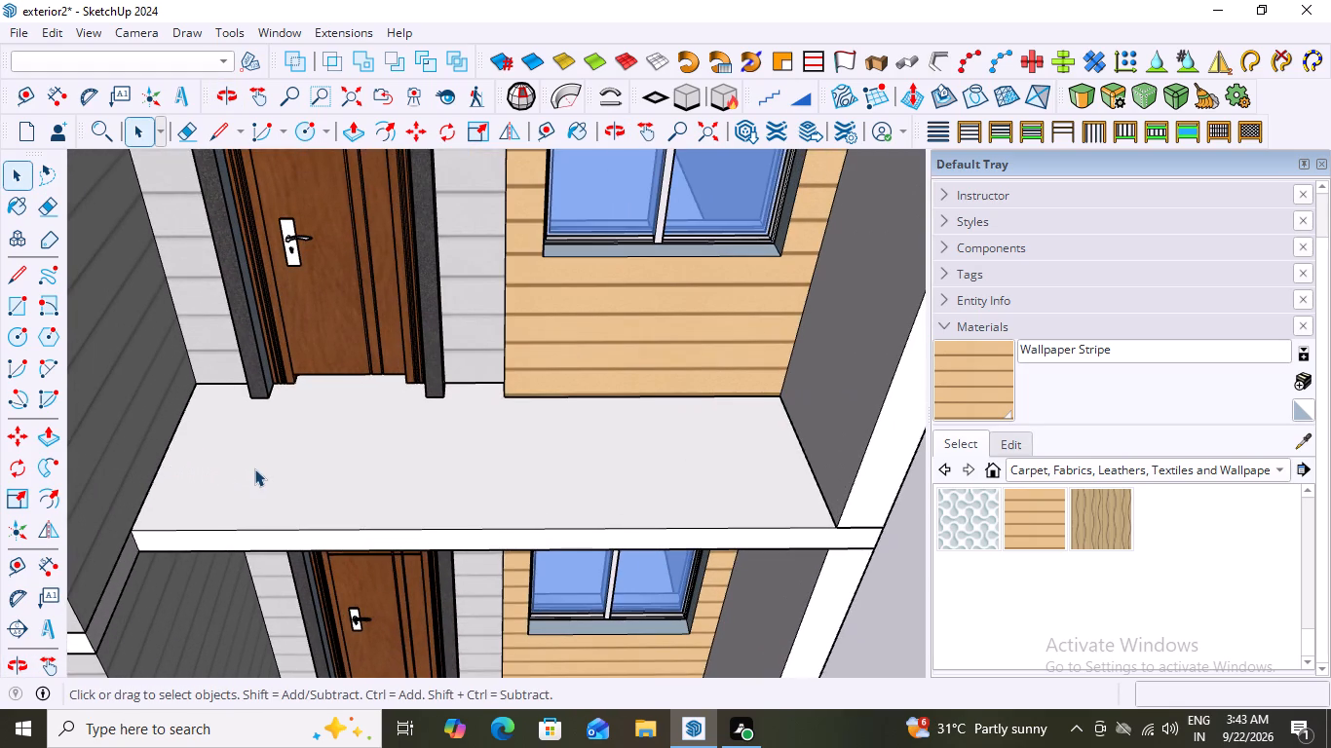
{"action": "key", "text": "r"}
{"action": "left_click", "coordinate": [193, 386]}
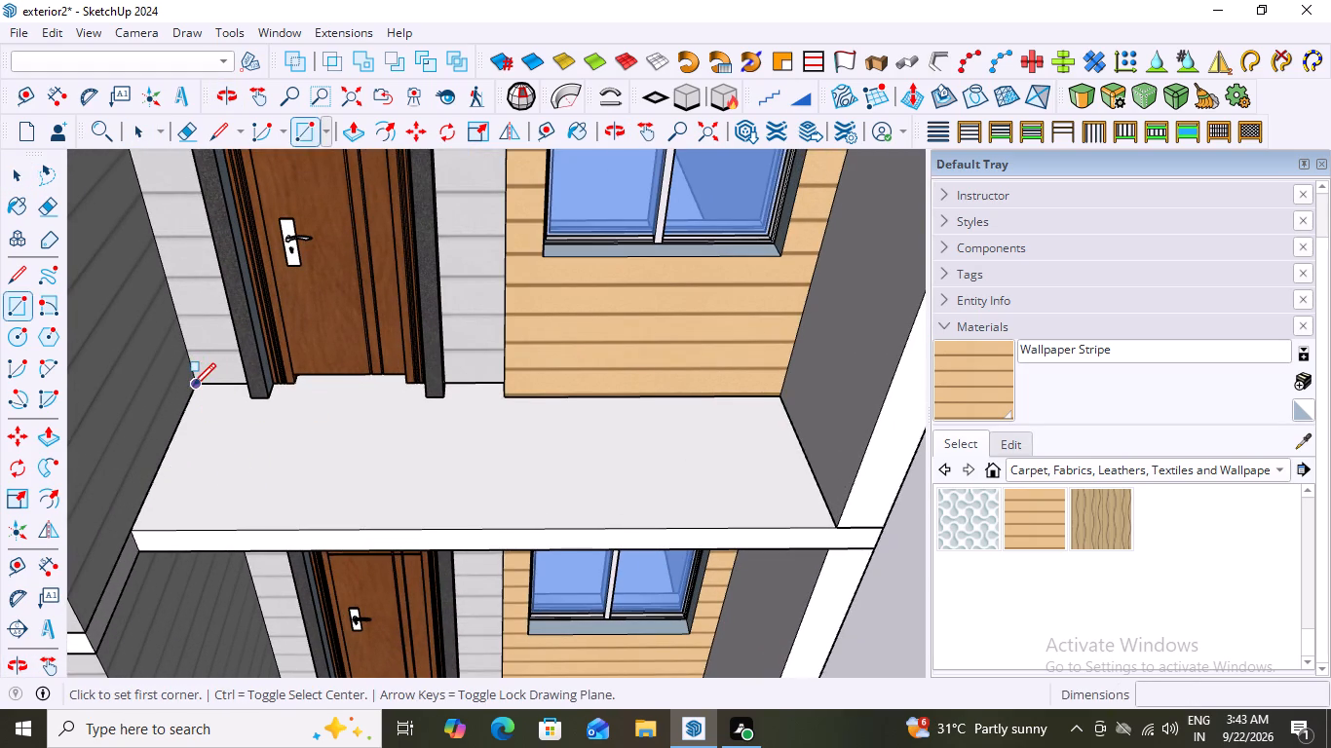
{"action": "left_click", "coordinate": [833, 528]}
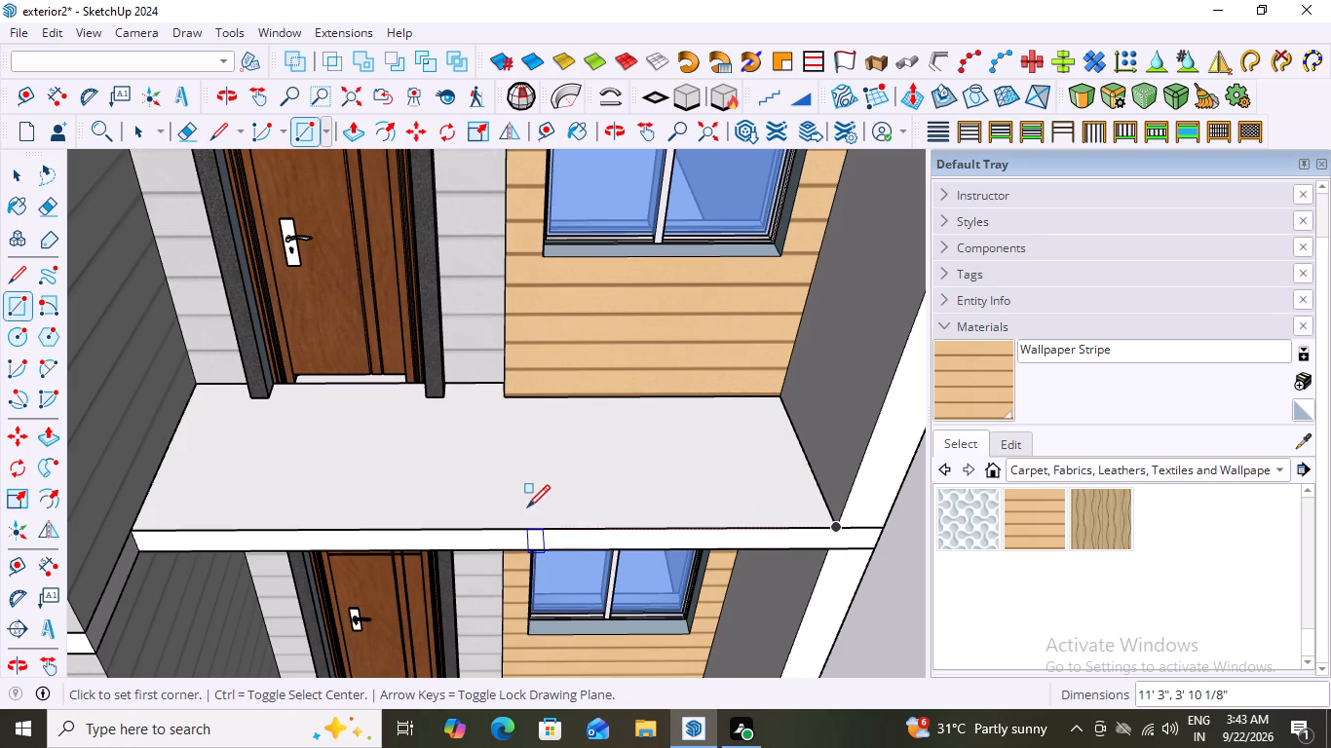
{"action": "key", "text": "space"}
Select the redrawn balcony floor face together with its boundary edges.
{"action": "scroll", "coordinate": [421, 501], "scroll_direction": "down", "scroll_amount": 10}
{"action": "middle_click_drag", "start_coordinate": [821, 505], "coordinate": [827, 493]}
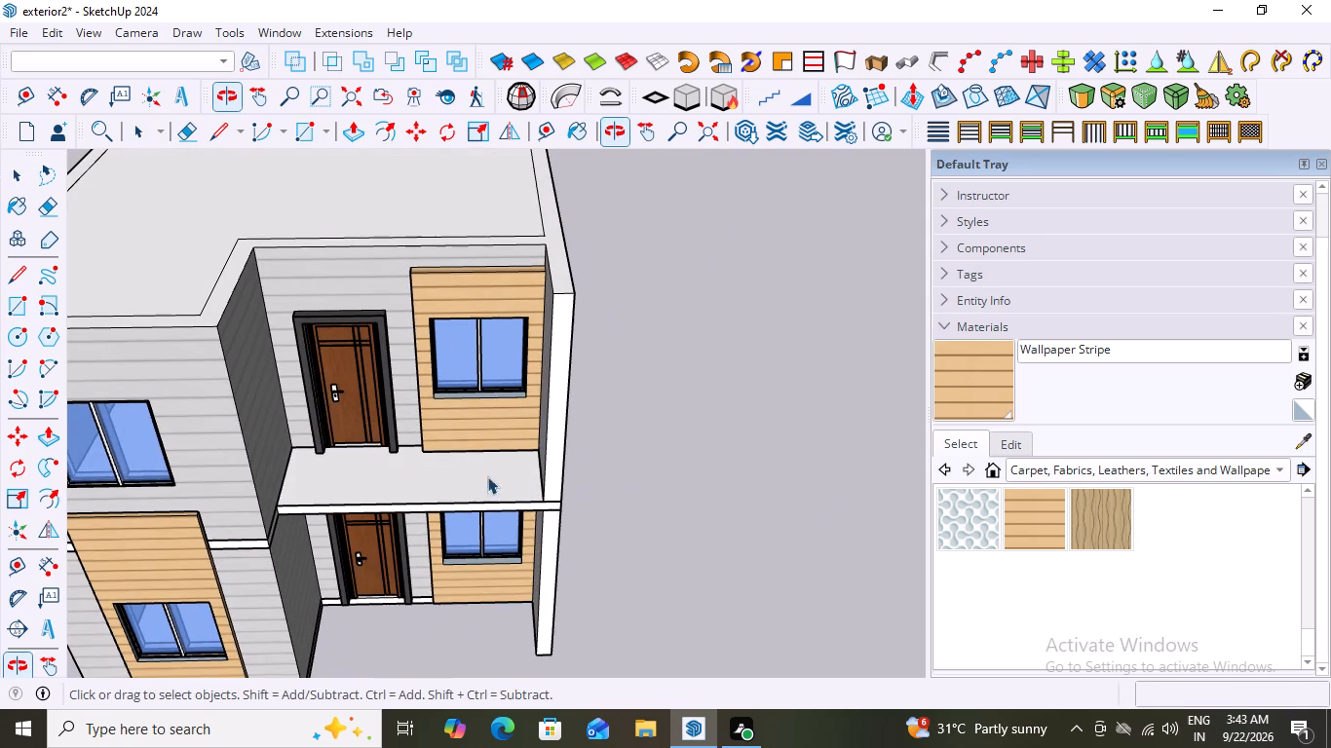
{"action": "double_click", "coordinate": [398, 478]}
{"action": "middle_click_drag", "start_coordinate": [437, 546], "coordinate": [427, 513]}
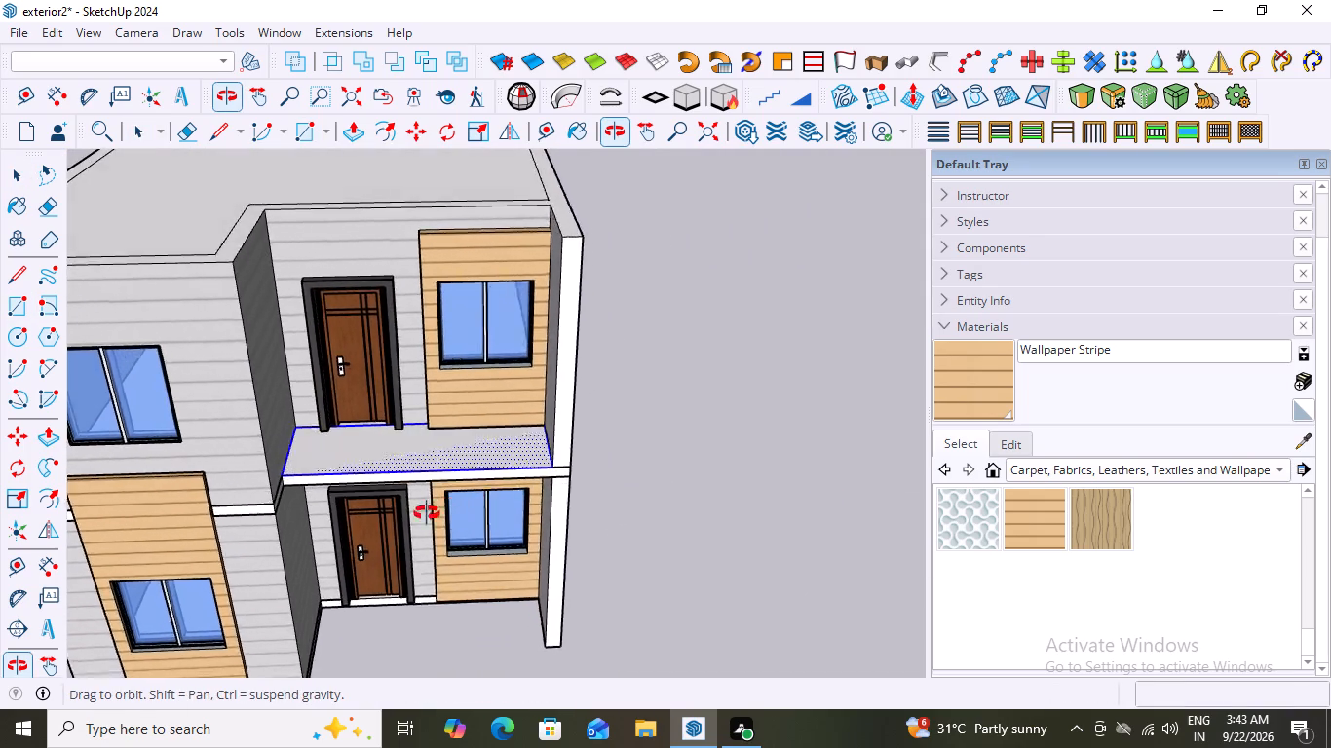
{"action": "middle_click_drag", "start_coordinate": [427, 513], "coordinate": [424, 513]}
{"action": "scroll", "coordinate": [424, 513], "scroll_direction": "down", "scroll_amount": 1}
{"action": "scroll", "coordinate": [386, 474], "scroll_direction": "up", "scroll_amount": 5}
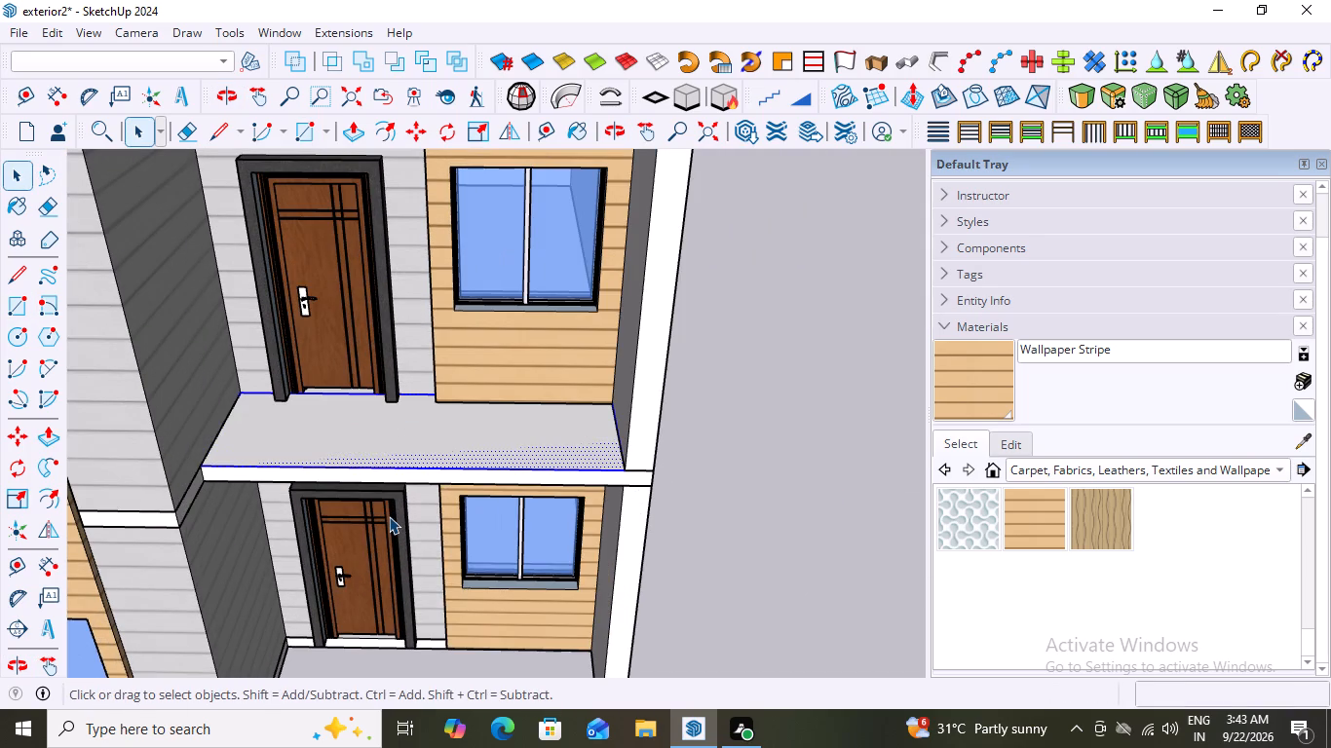
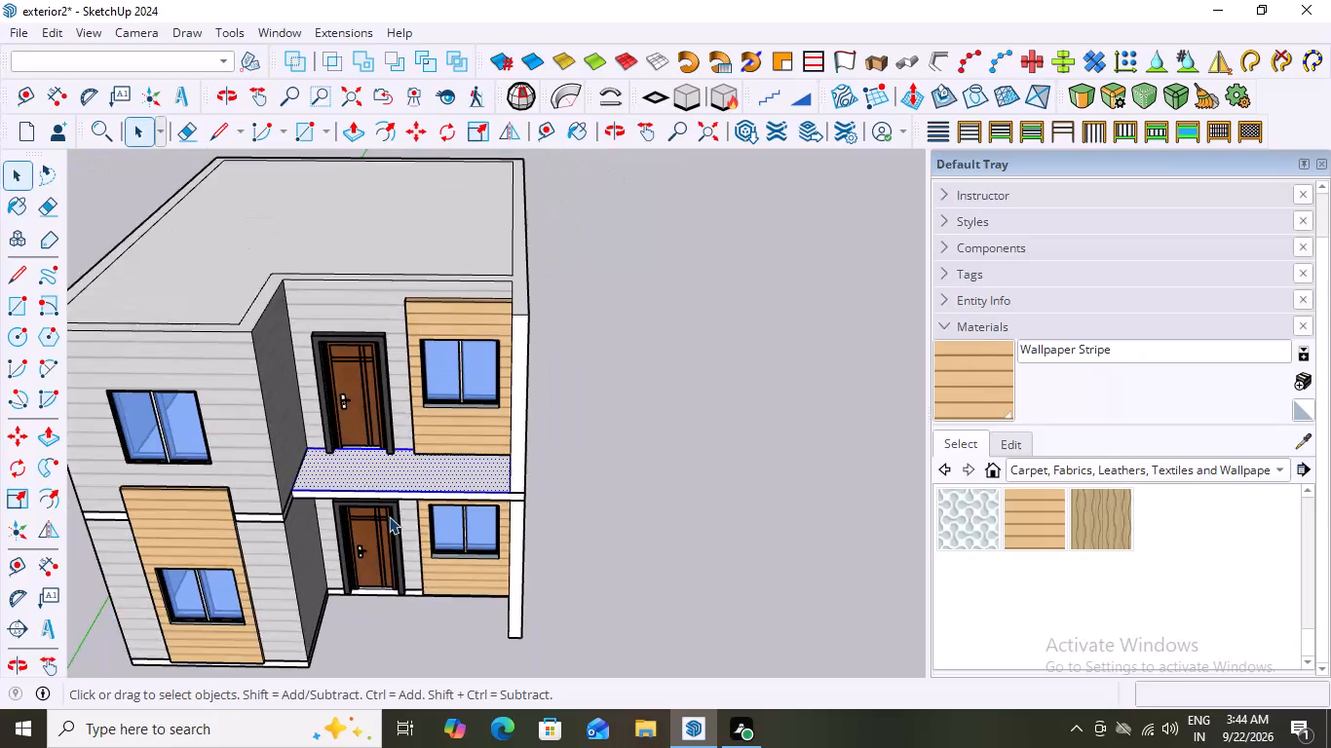
Open the white floor band's group and paint the band face on the balcony-side end wall with Cladding Siding White.
{"action": "middle_click_drag", "start_coordinate": [466, 514], "coordinate": [476, 442]}
{"action": "scroll", "coordinate": [388, 467], "scroll_direction": "up", "scroll_amount": 5}
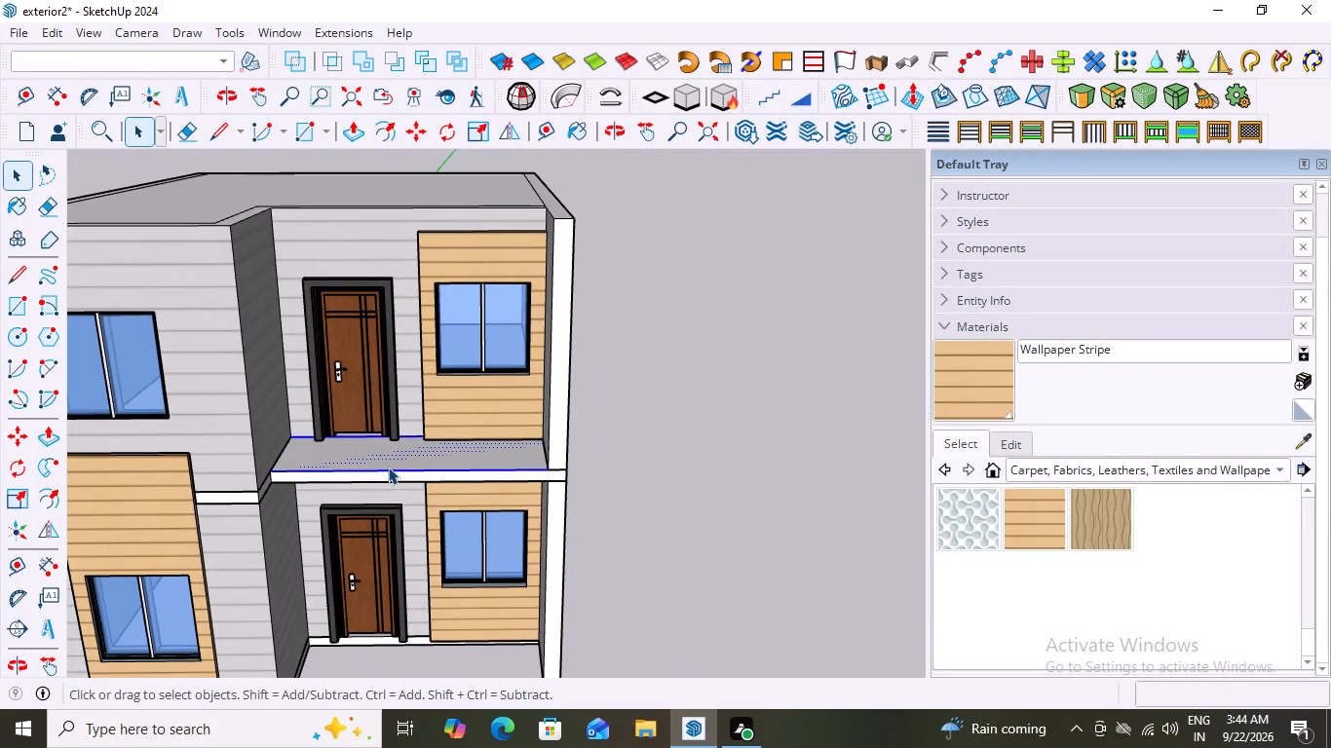
{"action": "middle_click_drag", "start_coordinate": [674, 469], "coordinate": [600, 496]}
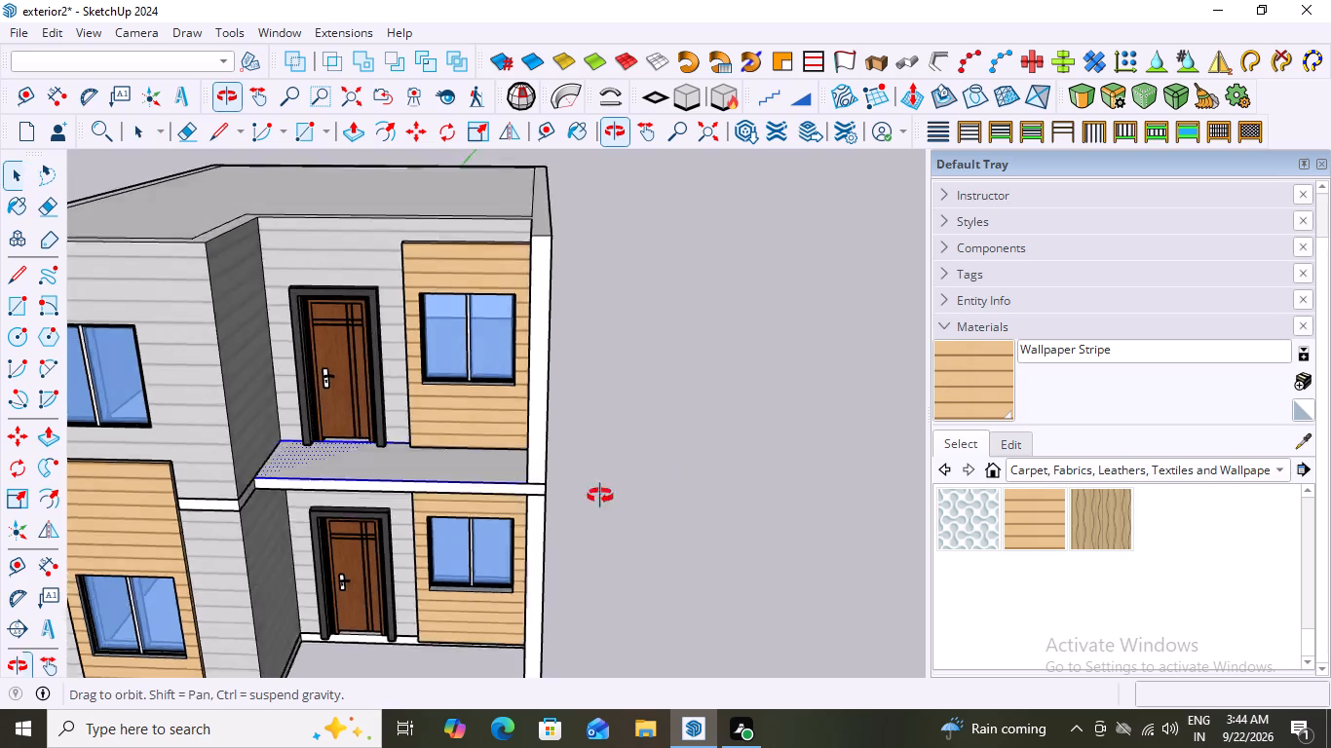
{"action": "middle_click_drag", "start_coordinate": [600, 496], "coordinate": [171, 482]}
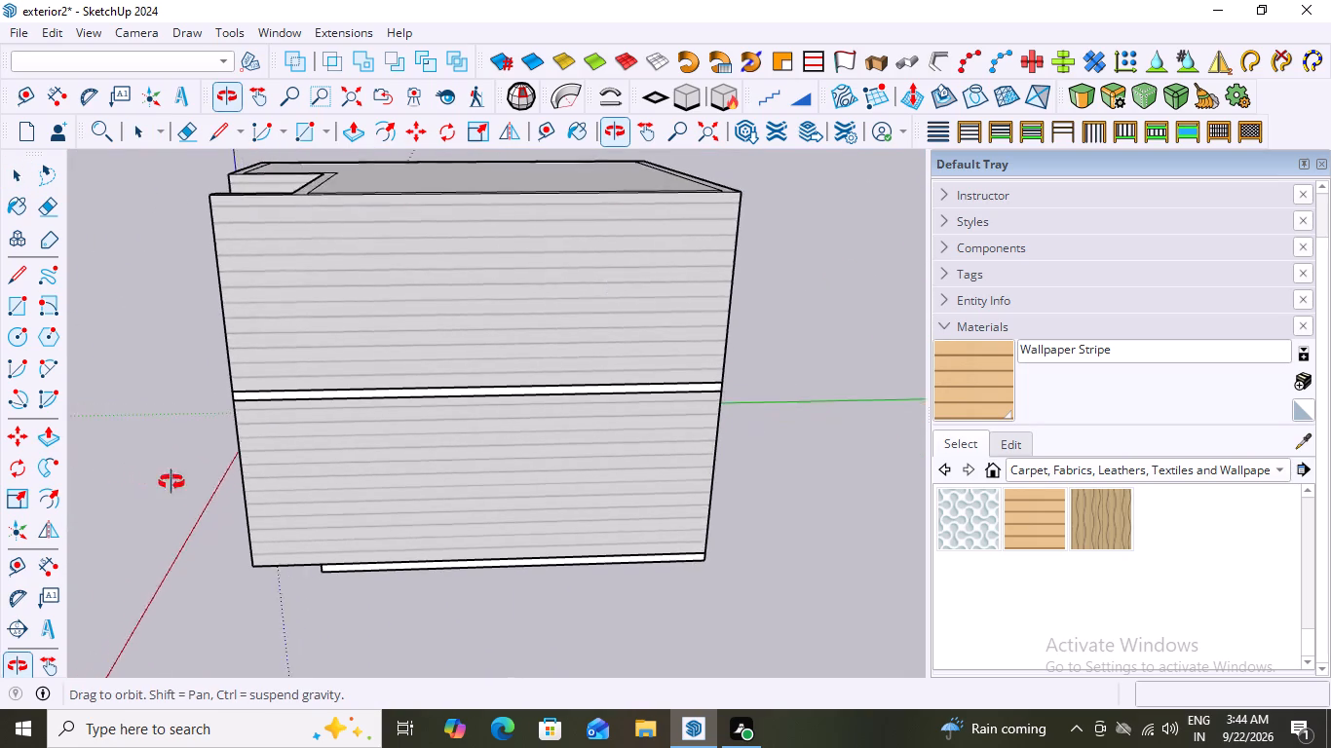
{"action": "middle_click_drag", "start_coordinate": [171, 482], "coordinate": [347, 465]}
{"action": "scroll", "coordinate": [363, 423], "scroll_direction": "up", "scroll_amount": 4}
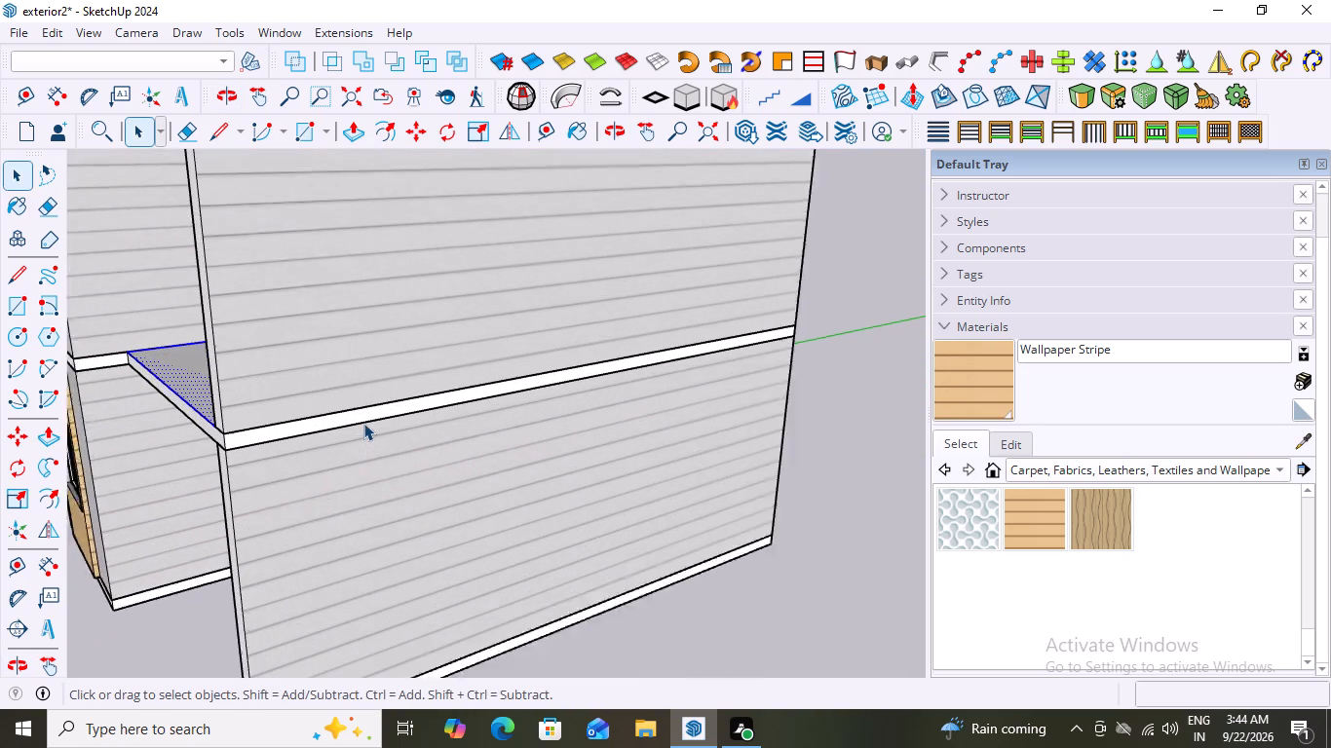
{"action": "scroll", "coordinate": [363, 423], "scroll_direction": "up", "scroll_amount": 1}
{"action": "left_click", "coordinate": [300, 426]}
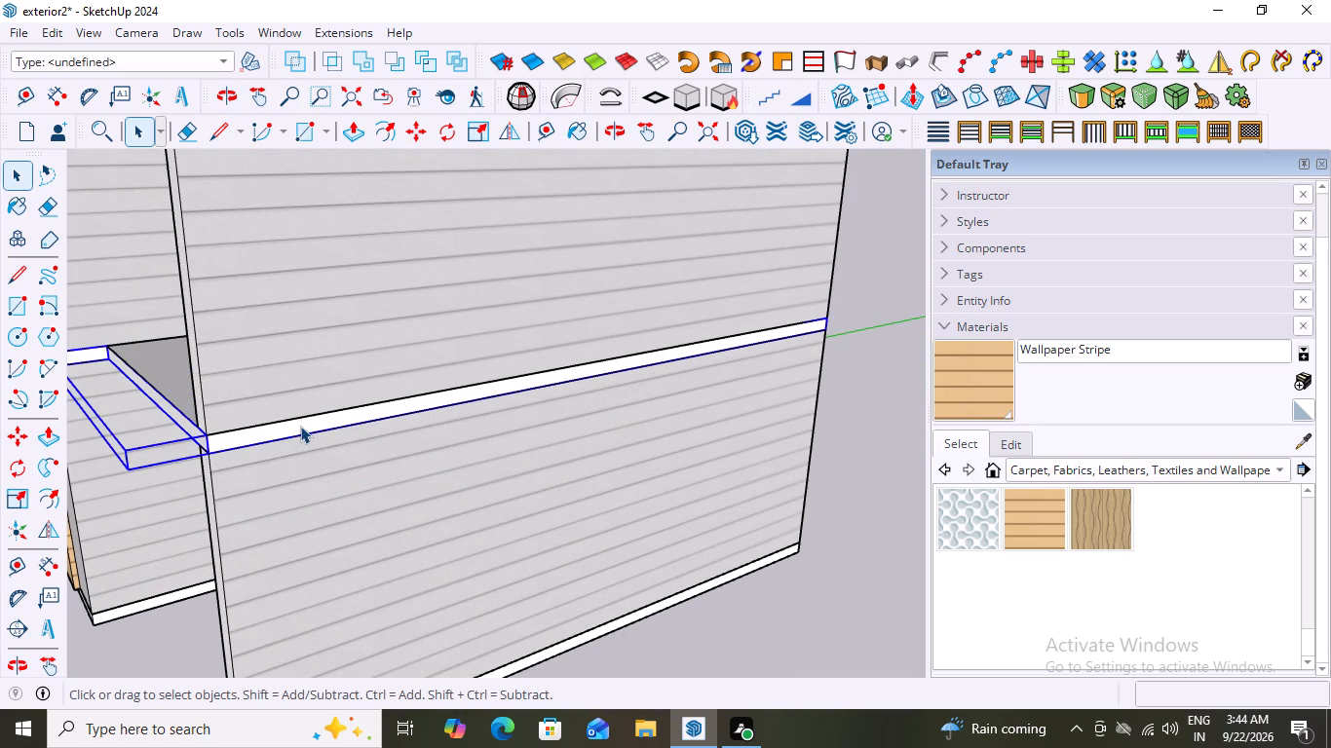
{"action": "triple_click", "coordinate": [300, 426]}
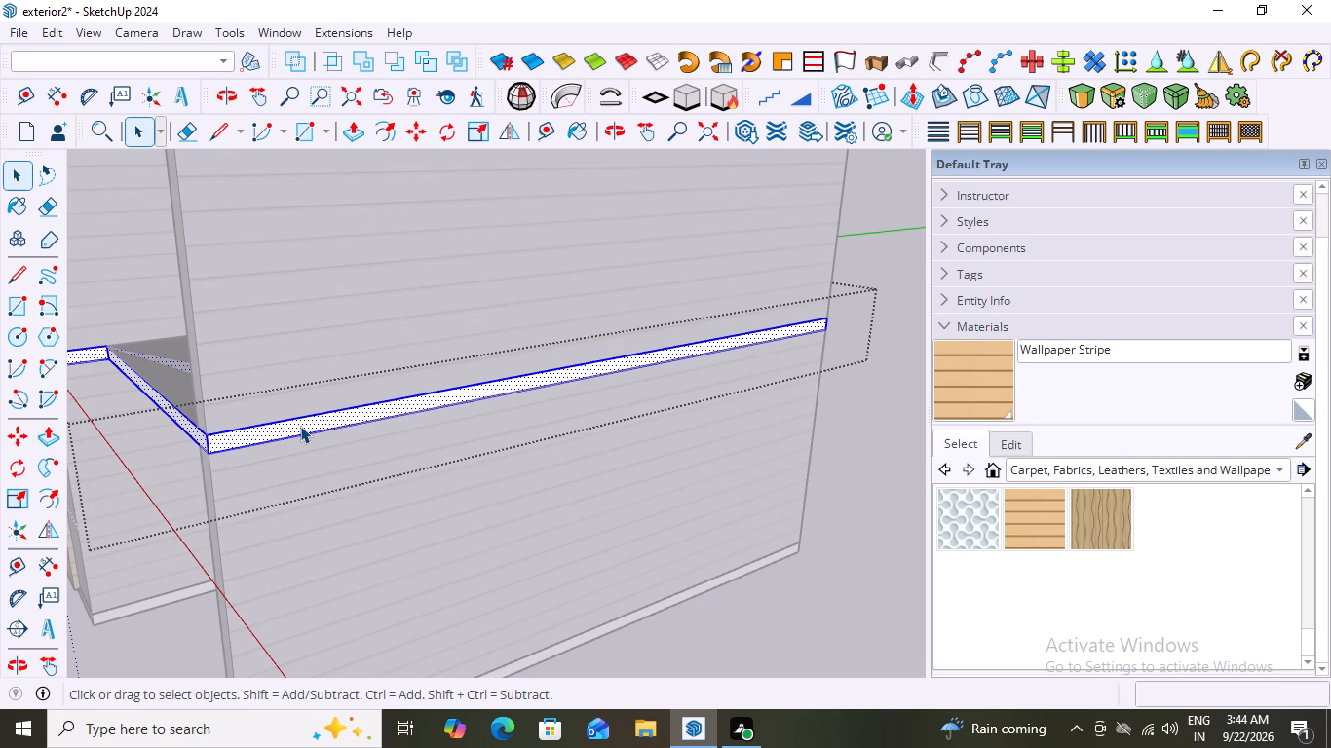
{"action": "scroll", "coordinate": [300, 426], "scroll_direction": "down", "scroll_amount": 1}
{"action": "double_click", "coordinate": [298, 425]}
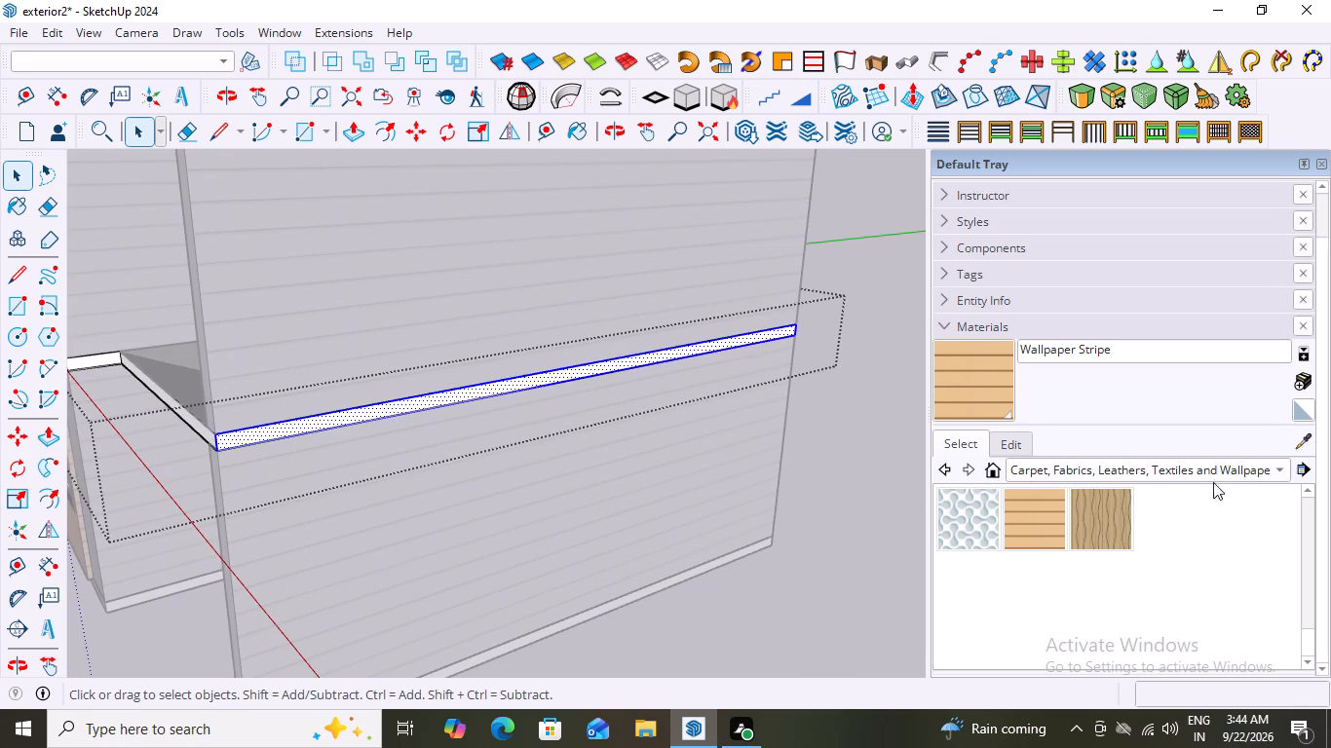
{"action": "left_click", "coordinate": [1281, 468]}
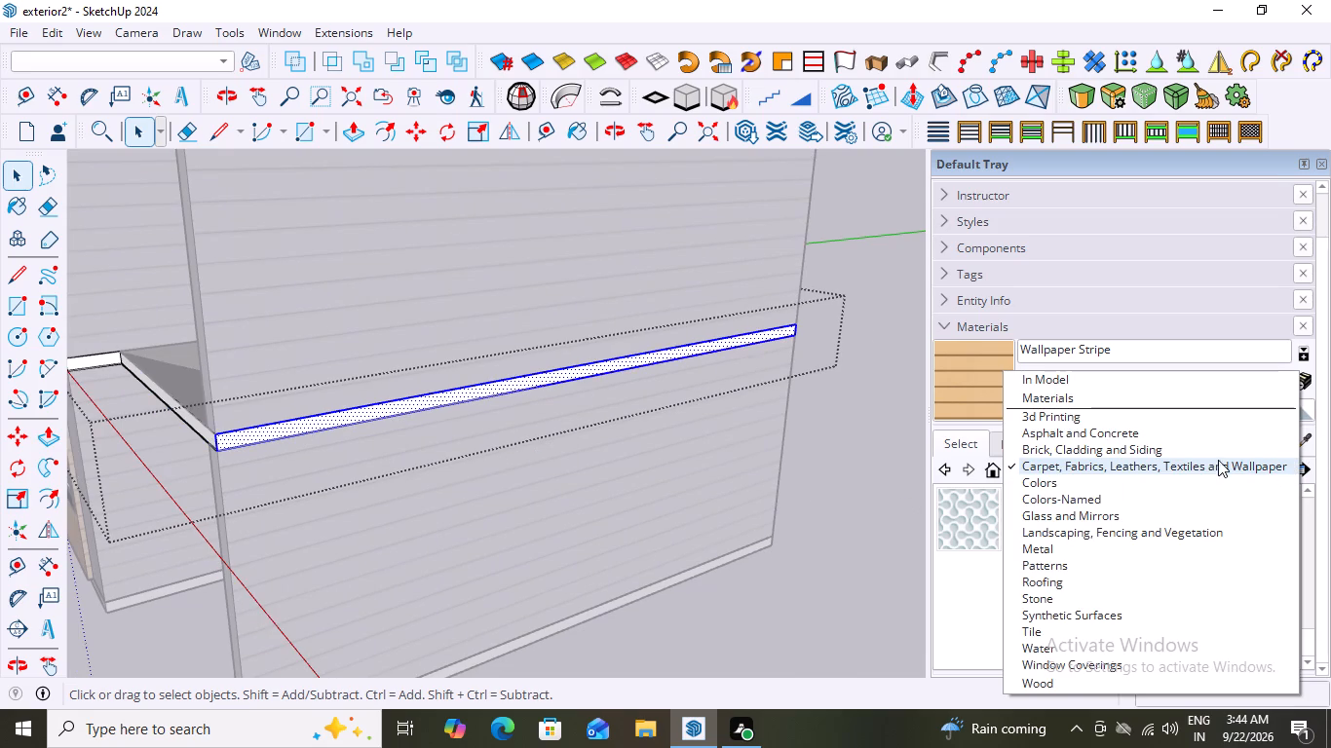
{"action": "left_click", "coordinate": [1066, 450]}
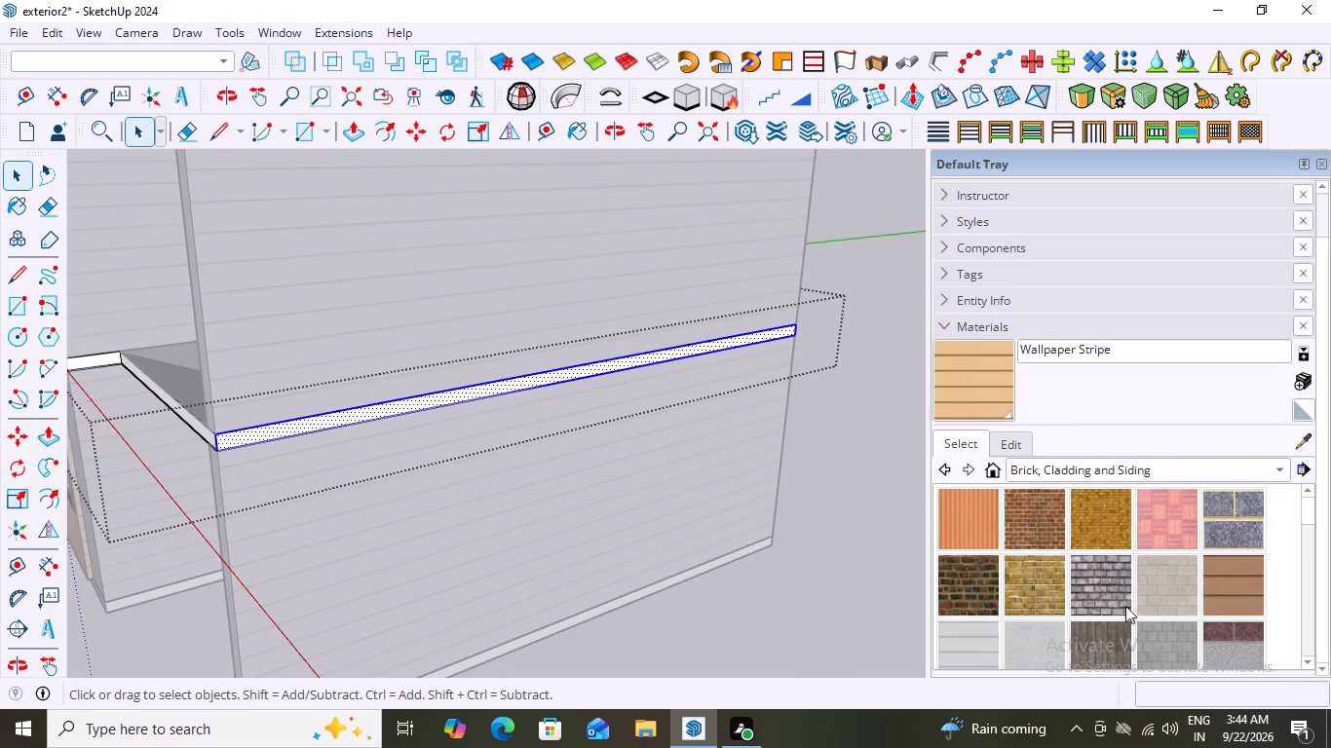
{"action": "left_click", "coordinate": [958, 633]}
{"action": "left_click", "coordinate": [469, 395]}
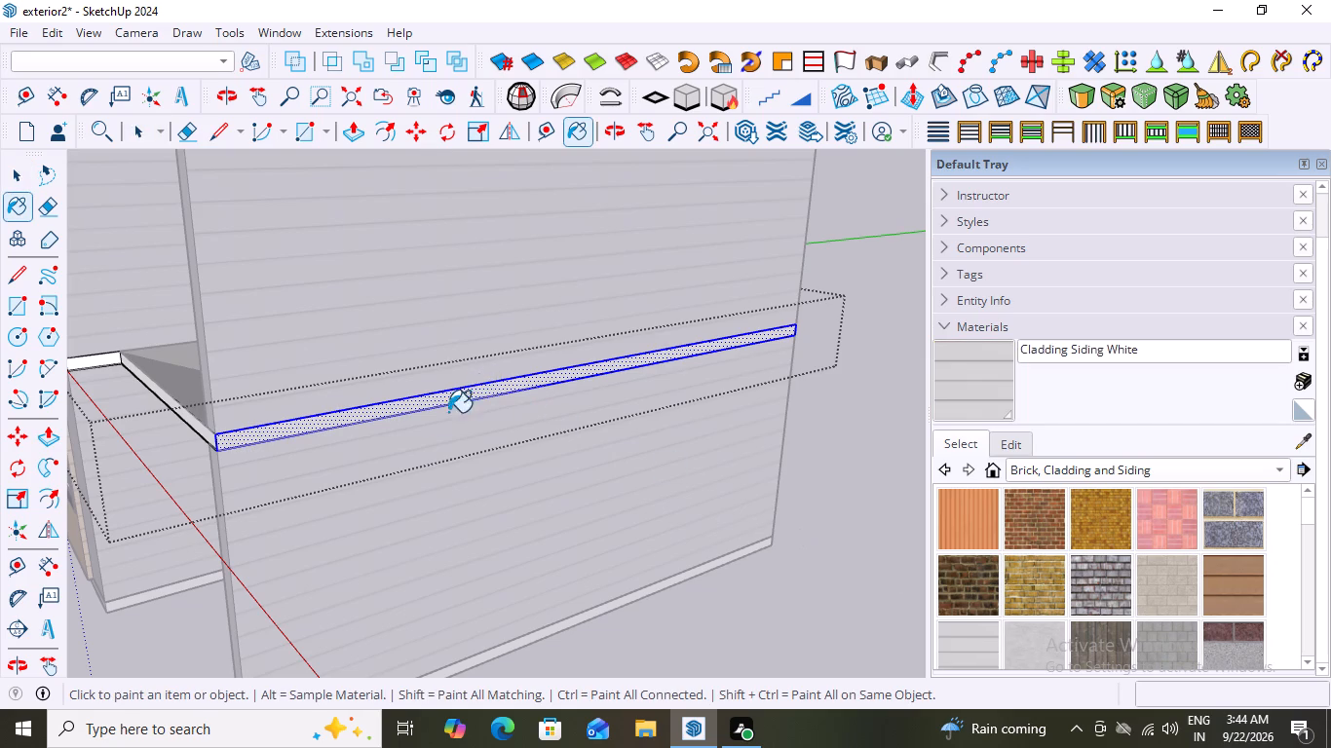
Paint the floor band's rear face with the same Cladding Siding White material.
{"action": "middle_click", "coordinate": [77, 363]}
{"action": "scroll", "coordinate": [237, 480], "scroll_direction": "up", "scroll_amount": 8}
{"action": "scroll", "coordinate": [230, 451], "scroll_direction": "down", "scroll_amount": 10}
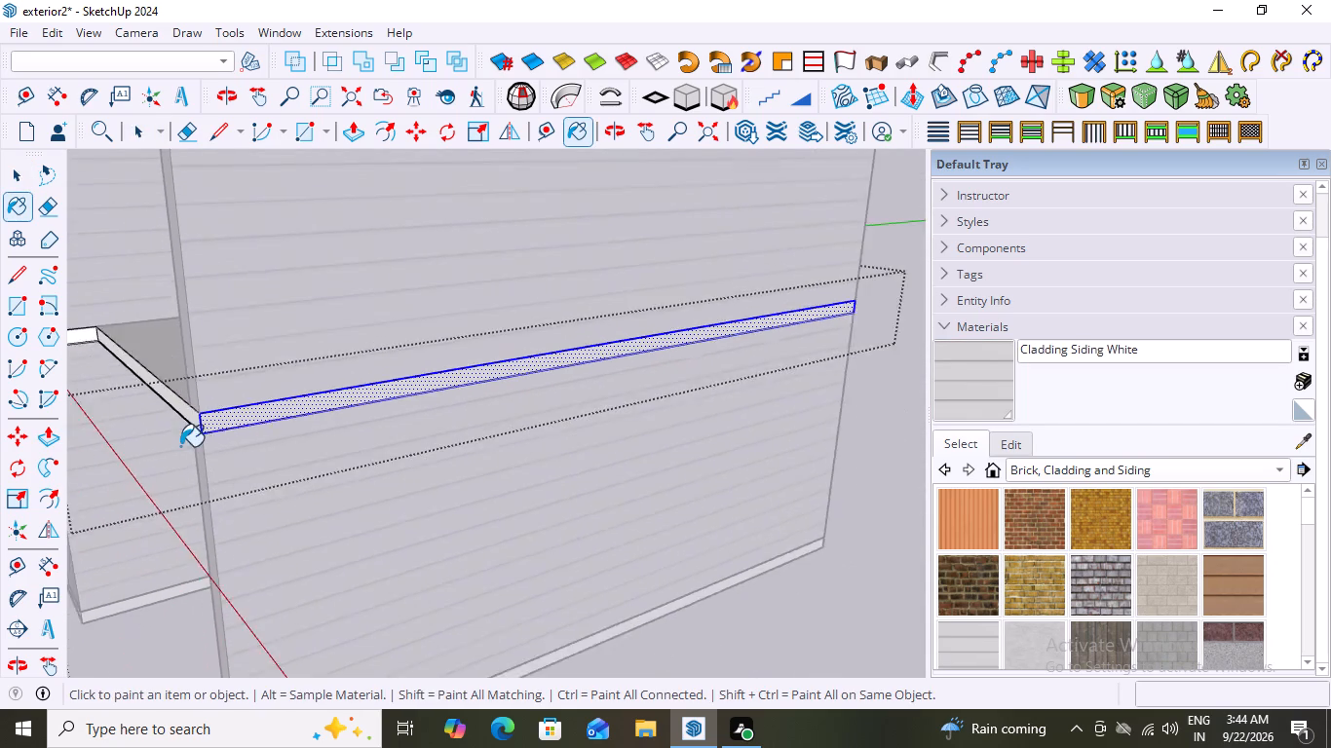
{"action": "scroll", "coordinate": [180, 446], "scroll_direction": "down", "scroll_amount": 6}
{"action": "middle_click_drag", "start_coordinate": [487, 416], "coordinate": [3, 434]}
{"action": "scroll", "coordinate": [662, 387], "scroll_direction": "up", "scroll_amount": 3}
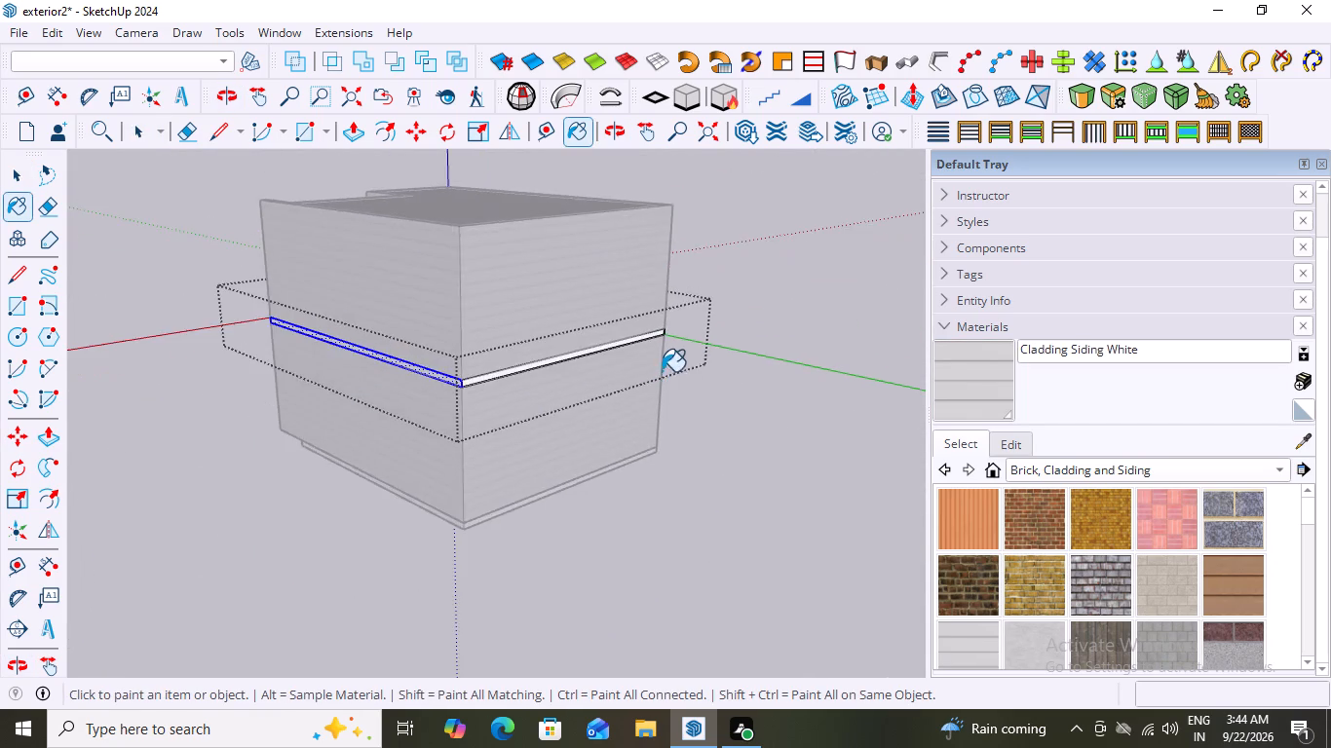
{"action": "scroll", "coordinate": [662, 371], "scroll_direction": "up", "scroll_amount": 7}
{"action": "left_click", "coordinate": [477, 372]}
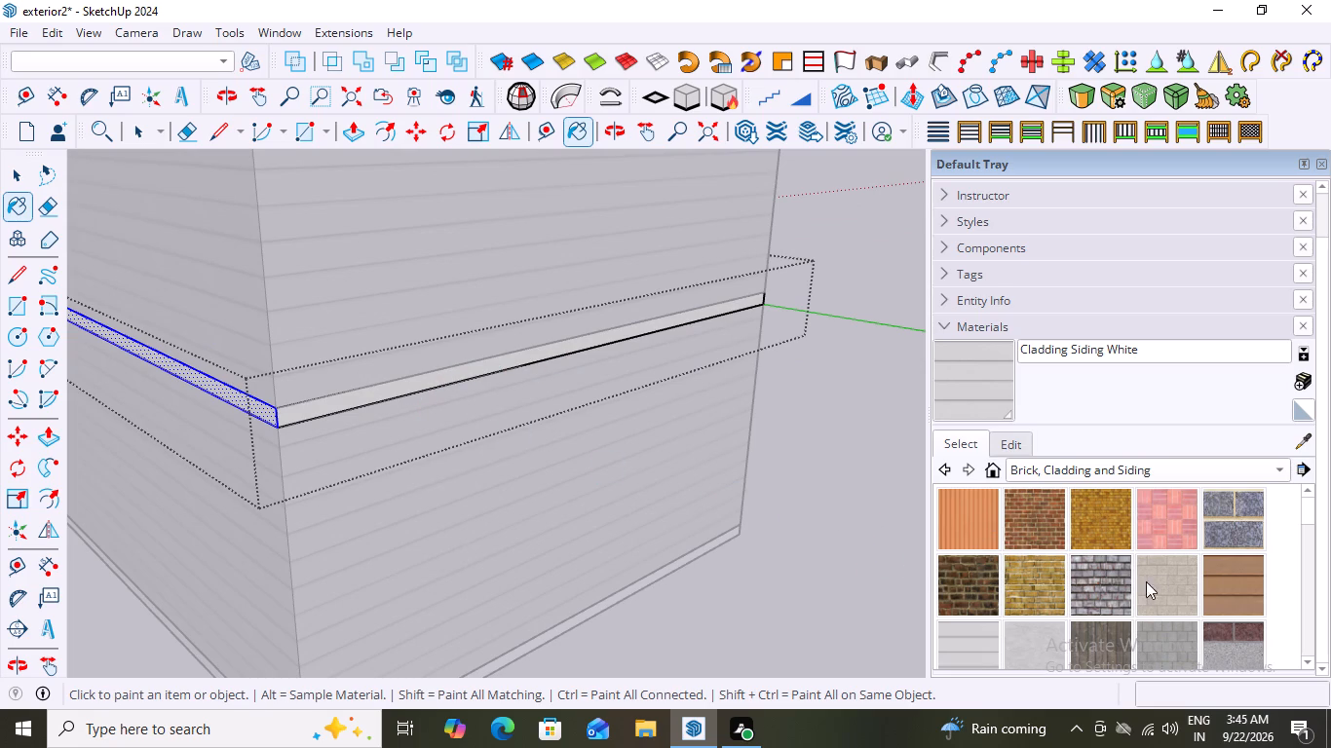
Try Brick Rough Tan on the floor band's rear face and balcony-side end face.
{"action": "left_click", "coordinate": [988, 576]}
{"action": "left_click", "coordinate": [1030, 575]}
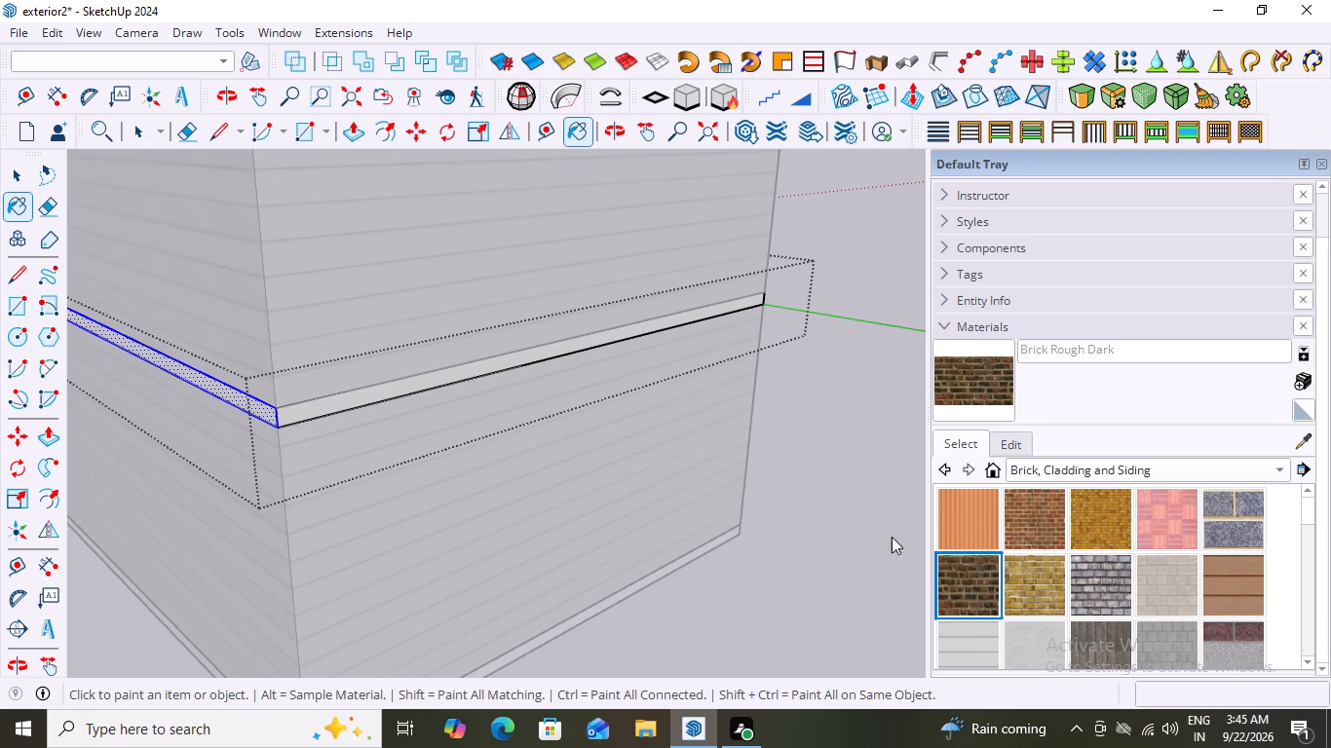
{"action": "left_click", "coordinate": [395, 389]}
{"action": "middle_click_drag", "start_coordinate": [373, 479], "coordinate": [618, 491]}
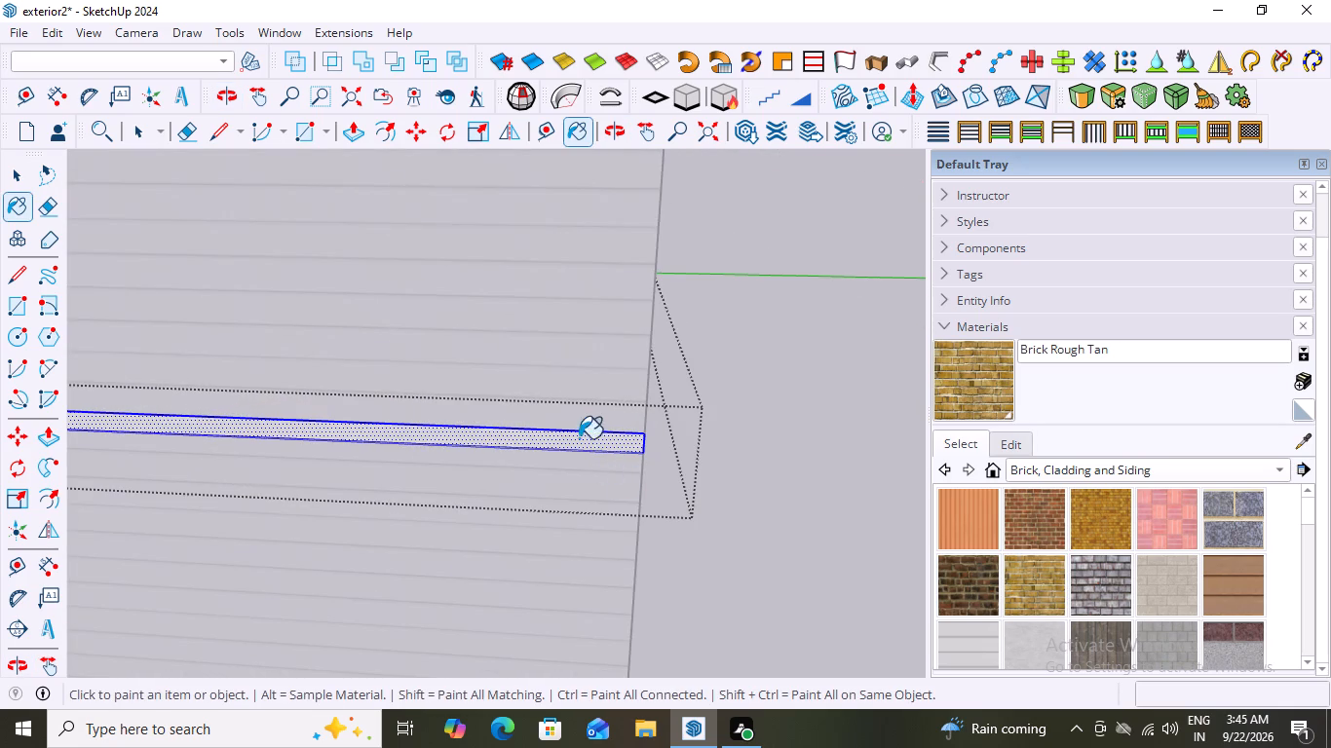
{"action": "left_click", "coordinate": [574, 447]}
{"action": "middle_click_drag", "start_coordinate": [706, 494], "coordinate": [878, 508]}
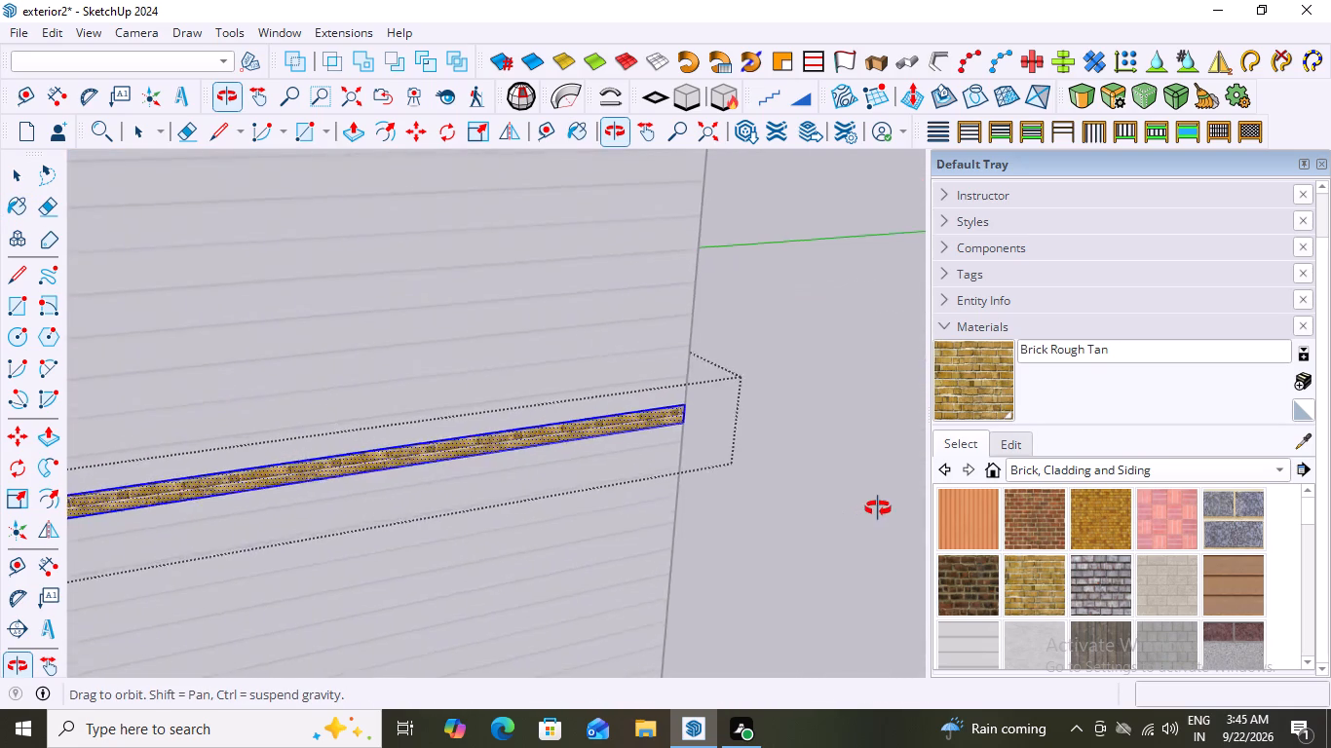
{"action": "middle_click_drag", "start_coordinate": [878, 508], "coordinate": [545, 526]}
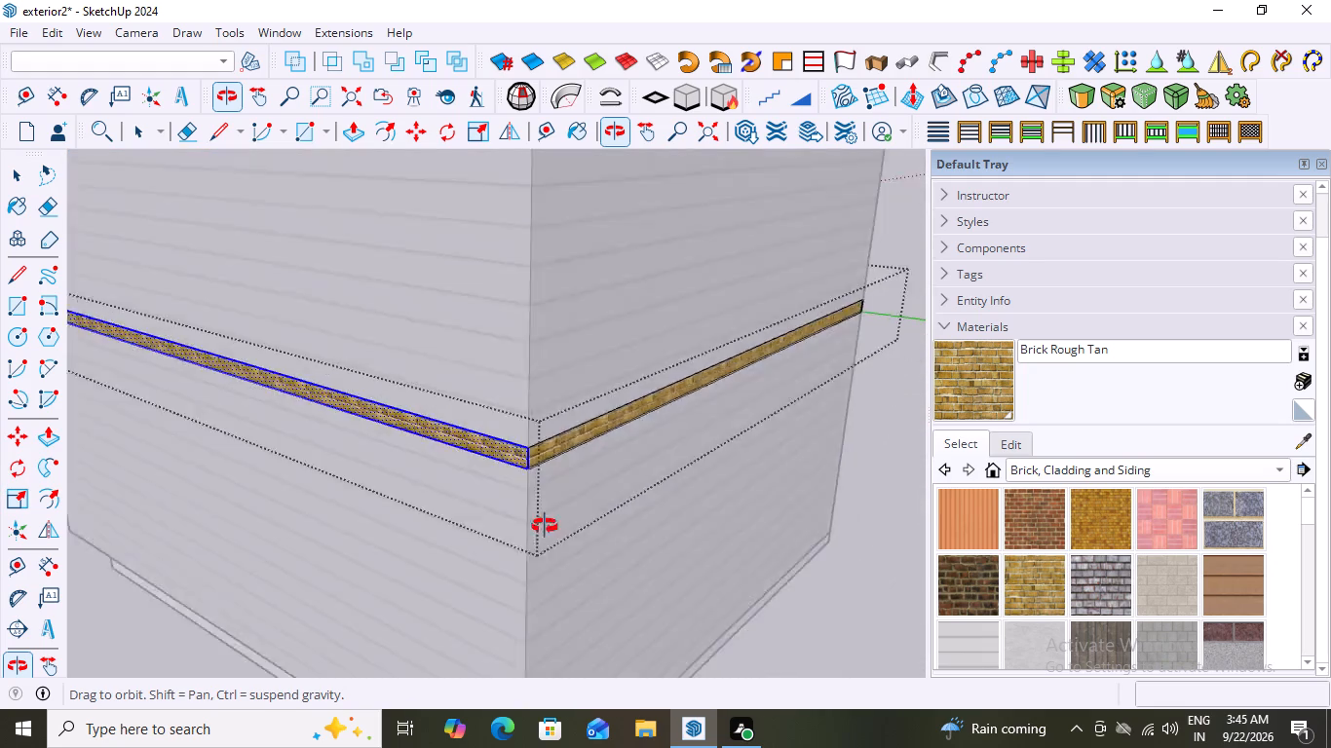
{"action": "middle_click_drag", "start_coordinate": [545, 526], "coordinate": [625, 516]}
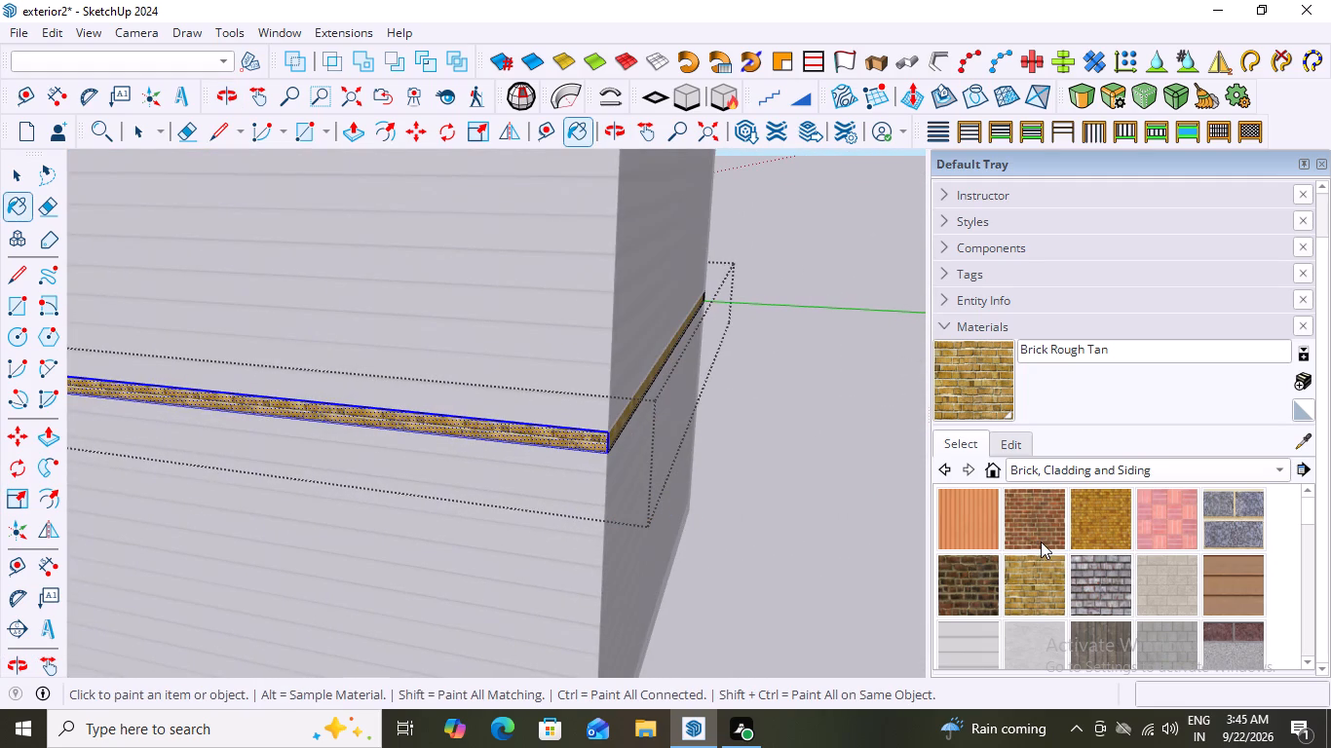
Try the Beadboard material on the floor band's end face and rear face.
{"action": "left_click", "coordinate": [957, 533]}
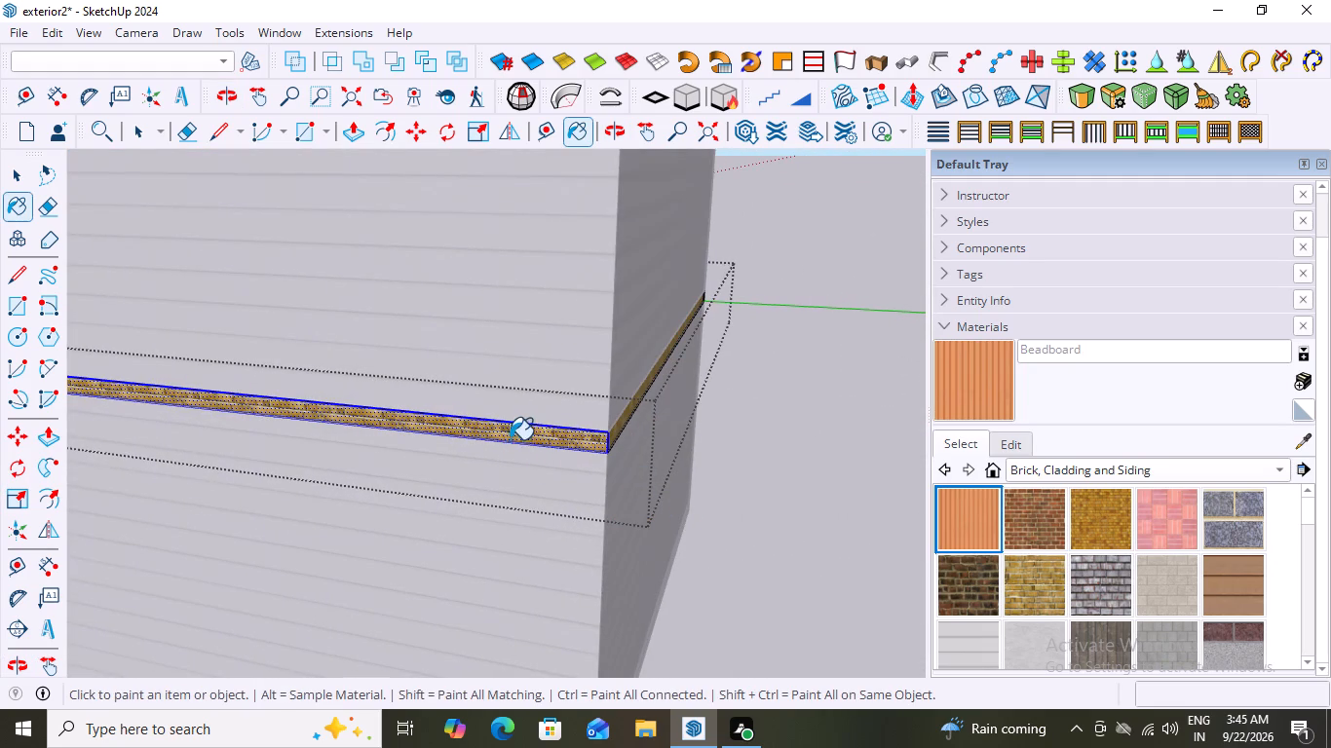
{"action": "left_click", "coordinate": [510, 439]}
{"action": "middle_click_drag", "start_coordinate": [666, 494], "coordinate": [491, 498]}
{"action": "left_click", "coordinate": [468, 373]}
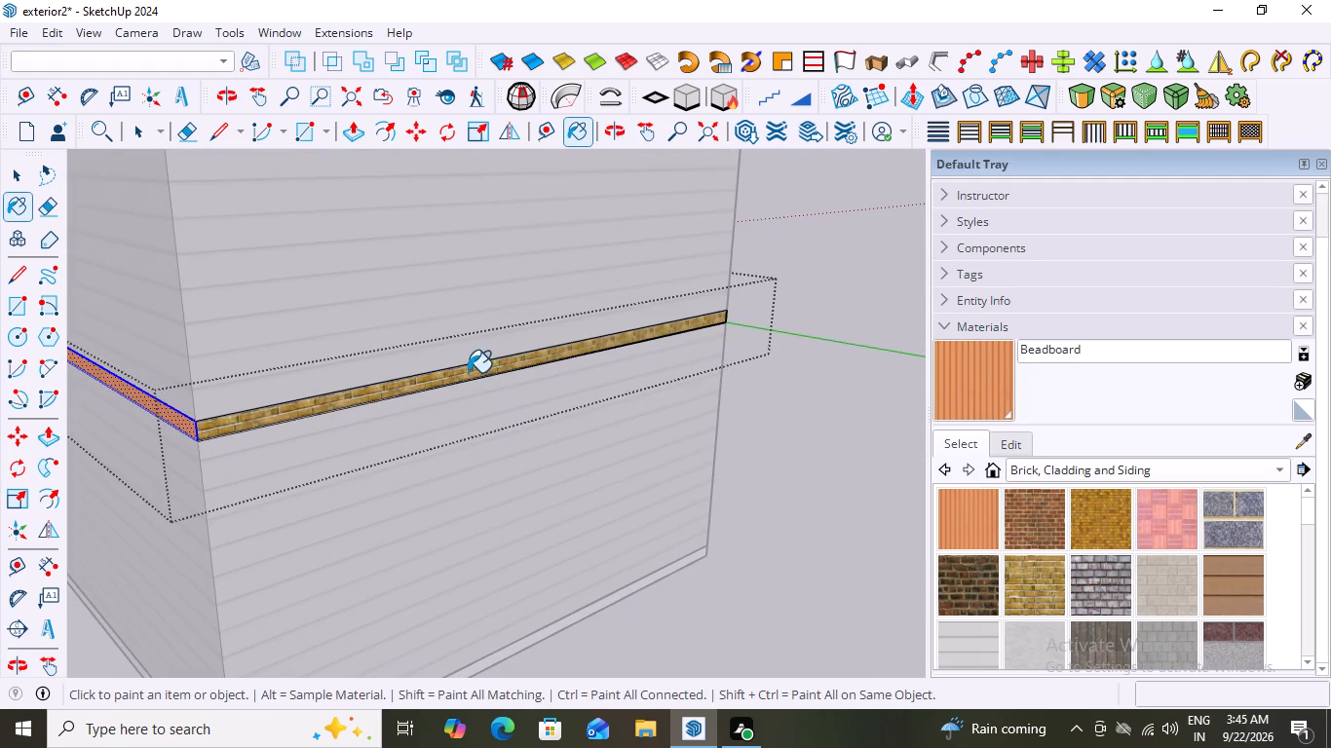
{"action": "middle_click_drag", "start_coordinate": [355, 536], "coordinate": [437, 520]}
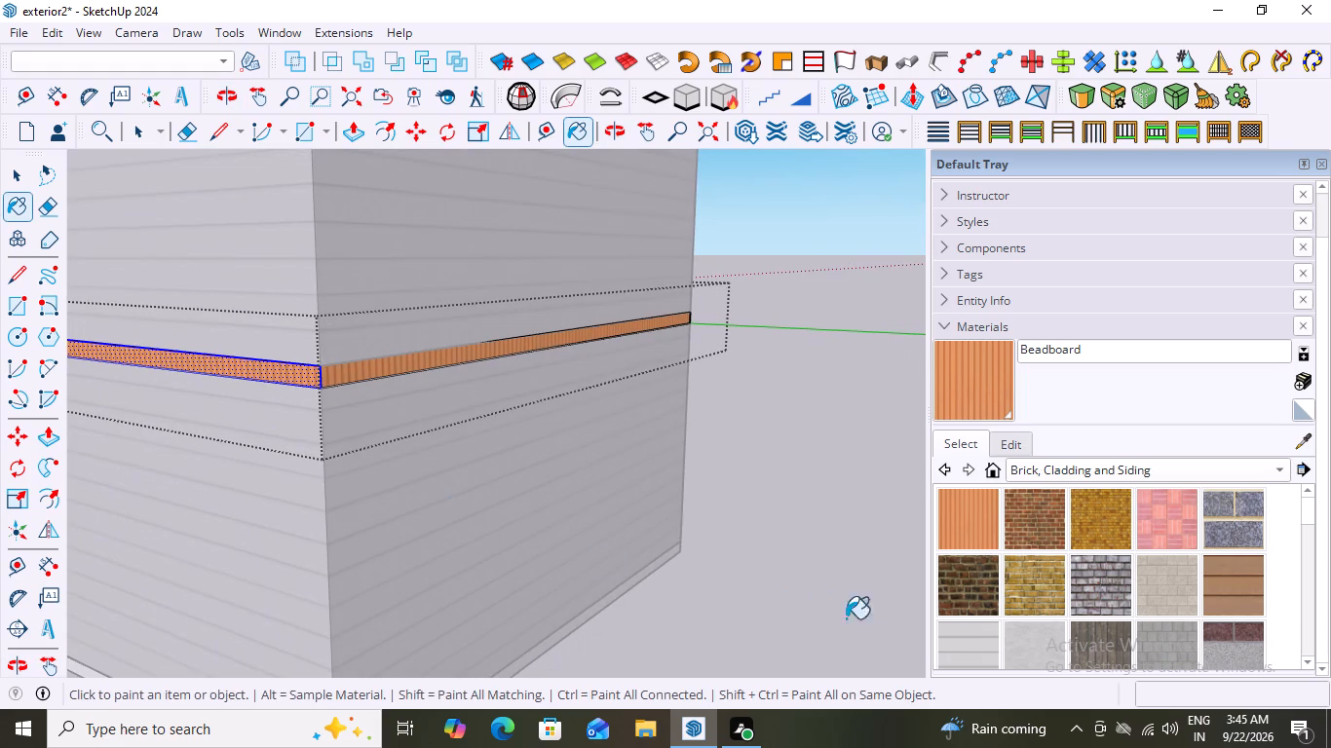
Repaint the floor band's rear face and balcony-side end face with Cladding Siding White.
{"action": "left_click", "coordinate": [972, 652]}
{"action": "left_click", "coordinate": [352, 372]}
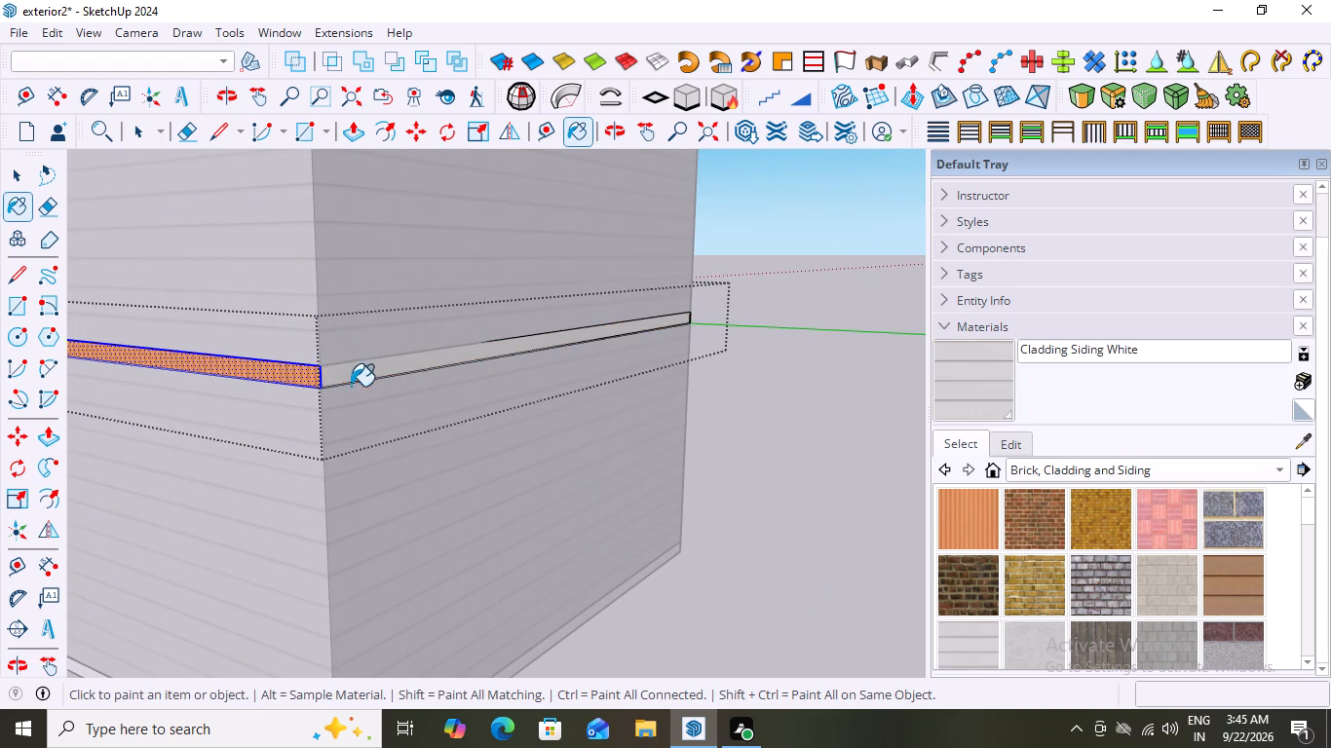
{"action": "middle_click_drag", "start_coordinate": [280, 427], "coordinate": [438, 466]}
{"action": "left_click", "coordinate": [440, 442]}
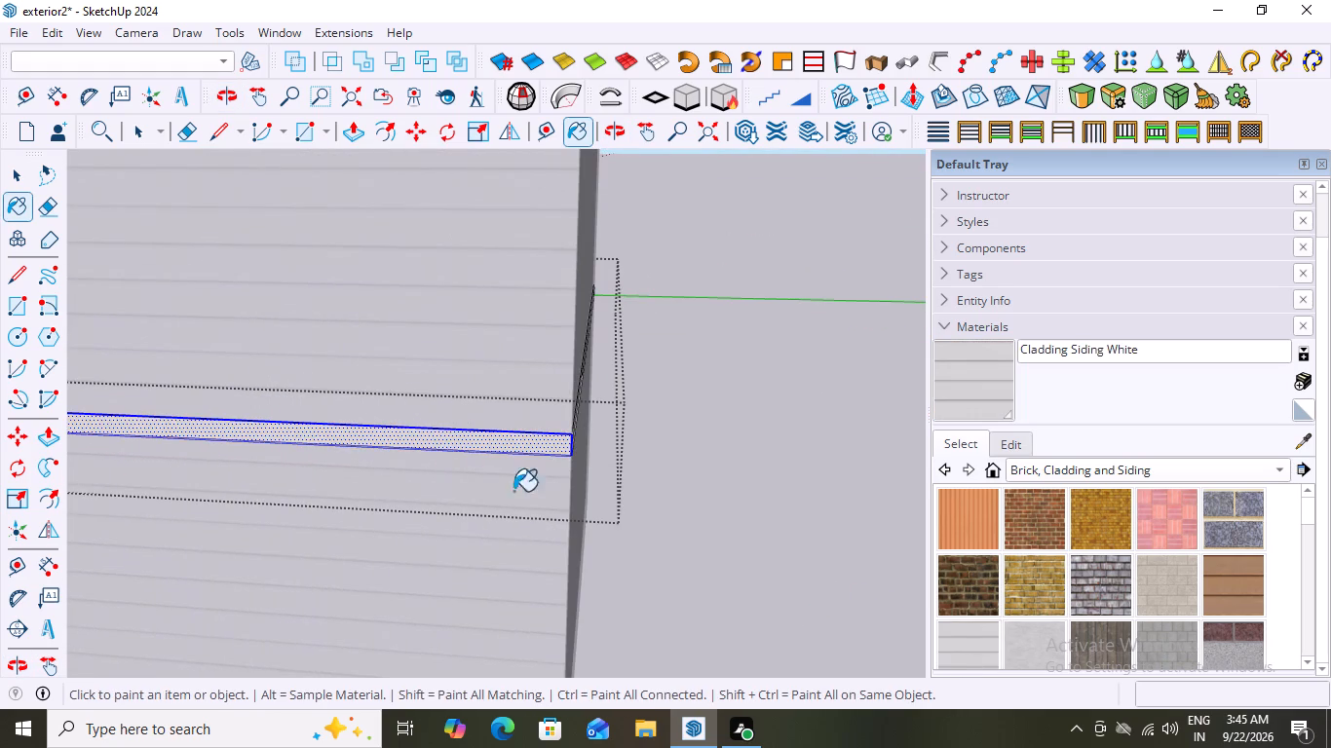
Paint the floor band face on the opposite side wall with Cladding Siding White.
{"action": "middle_click_drag", "start_coordinate": [539, 489], "coordinate": [13, 451]}
{"action": "scroll", "coordinate": [13, 451], "scroll_direction": "down", "scroll_amount": 7}
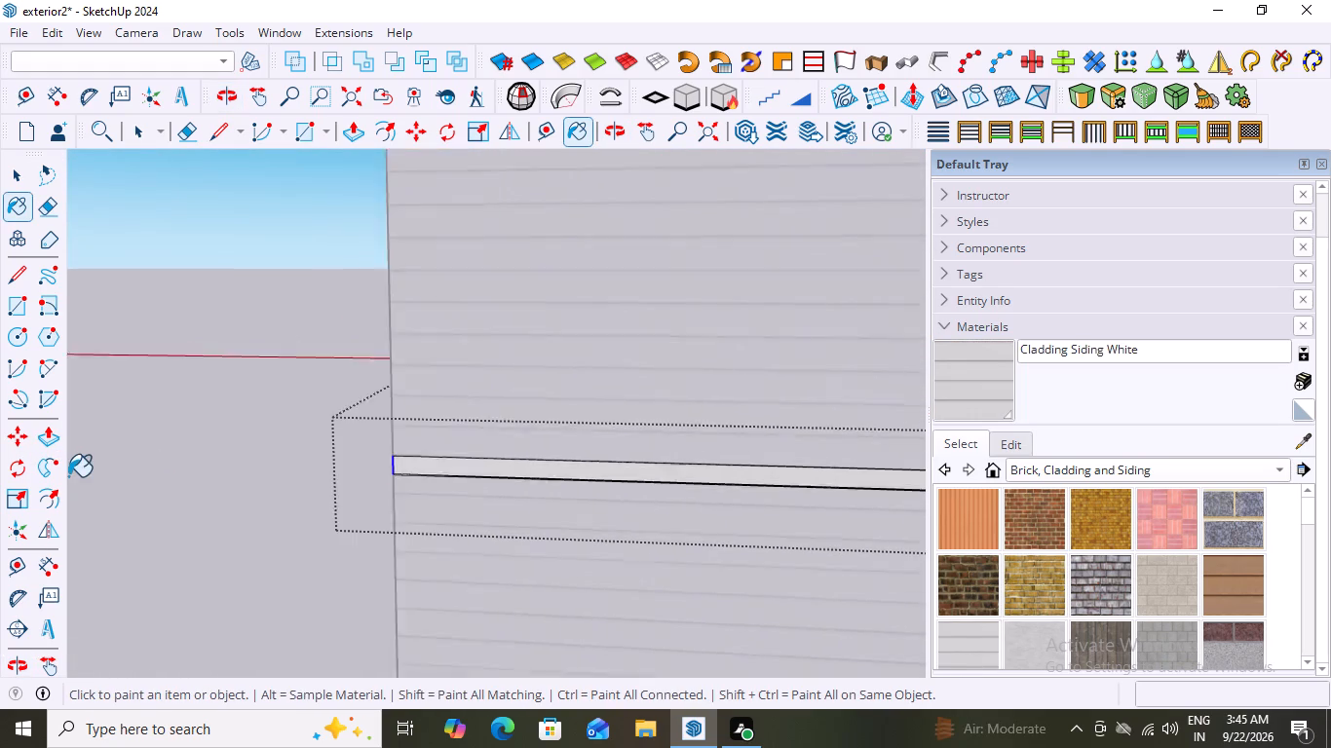
{"action": "scroll", "coordinate": [68, 476], "scroll_direction": "down", "scroll_amount": 16}
{"action": "scroll", "coordinate": [314, 555], "scroll_direction": "down", "scroll_amount": 2}
{"action": "middle_click_drag", "start_coordinate": [704, 550], "coordinate": [627, 550]}
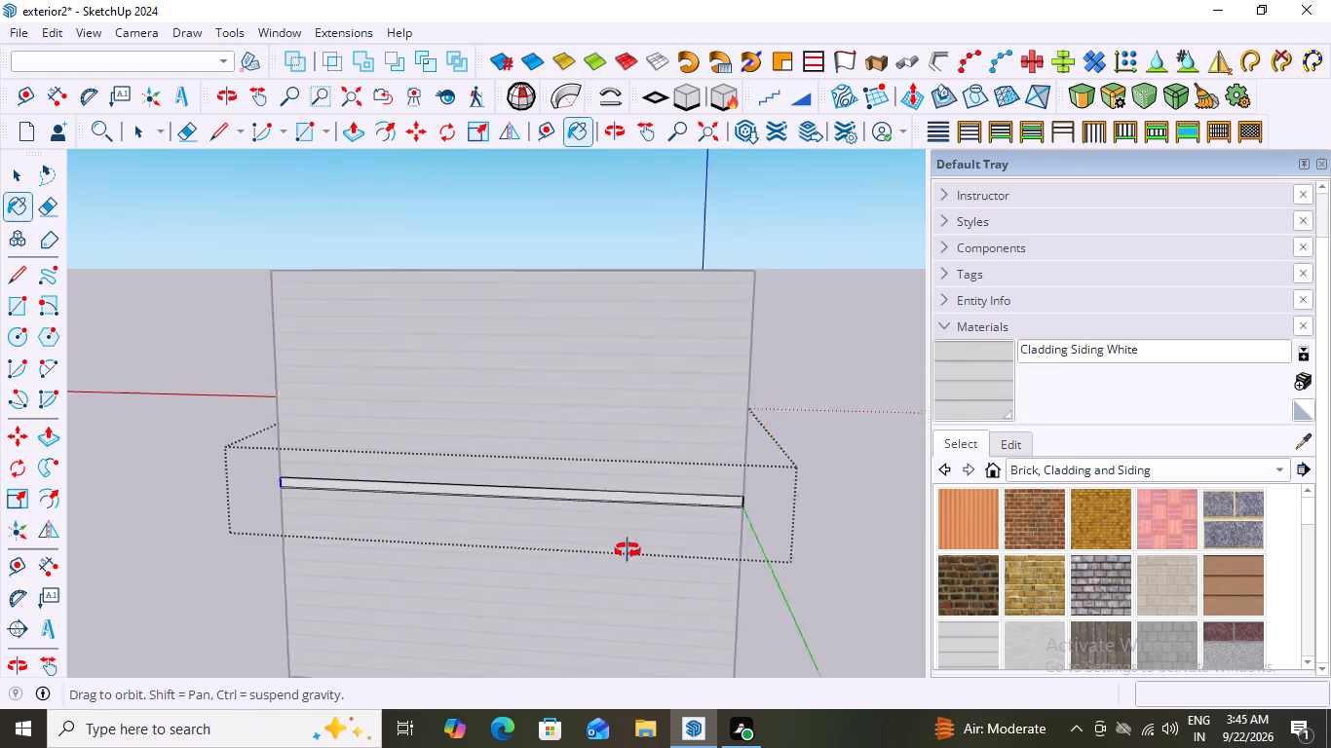
{"action": "middle_click_drag", "start_coordinate": [627, 550], "coordinate": [409, 530]}
{"action": "scroll", "coordinate": [435, 481], "scroll_direction": "up", "scroll_amount": 6}
{"action": "left_click", "coordinate": [435, 455]}
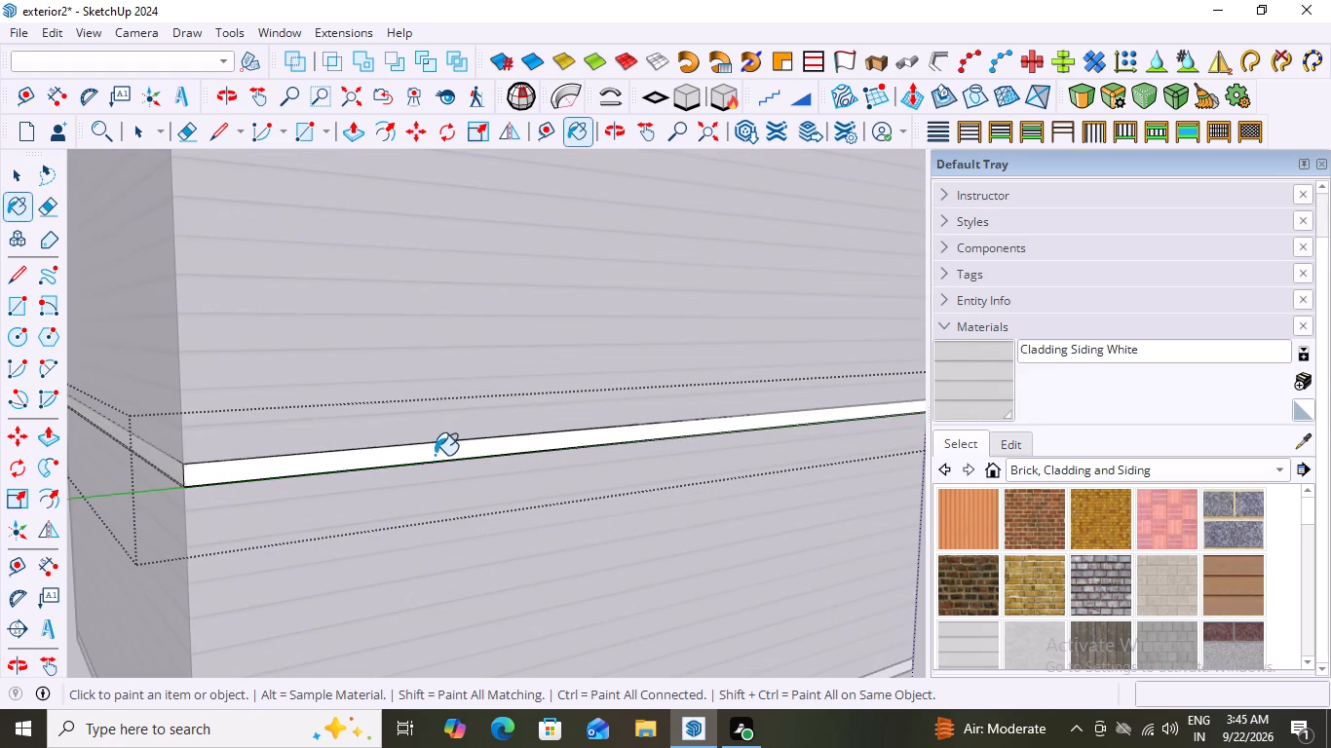
Paint the band's front faces beside the tan panel, the balcony's front edge and the inner return with Cladding Siding White, and leave the group.
{"action": "scroll", "coordinate": [324, 539], "scroll_direction": "down", "scroll_amount": 8}
{"action": "middle_click_drag", "start_coordinate": [644, 559], "coordinate": [0, 539]}
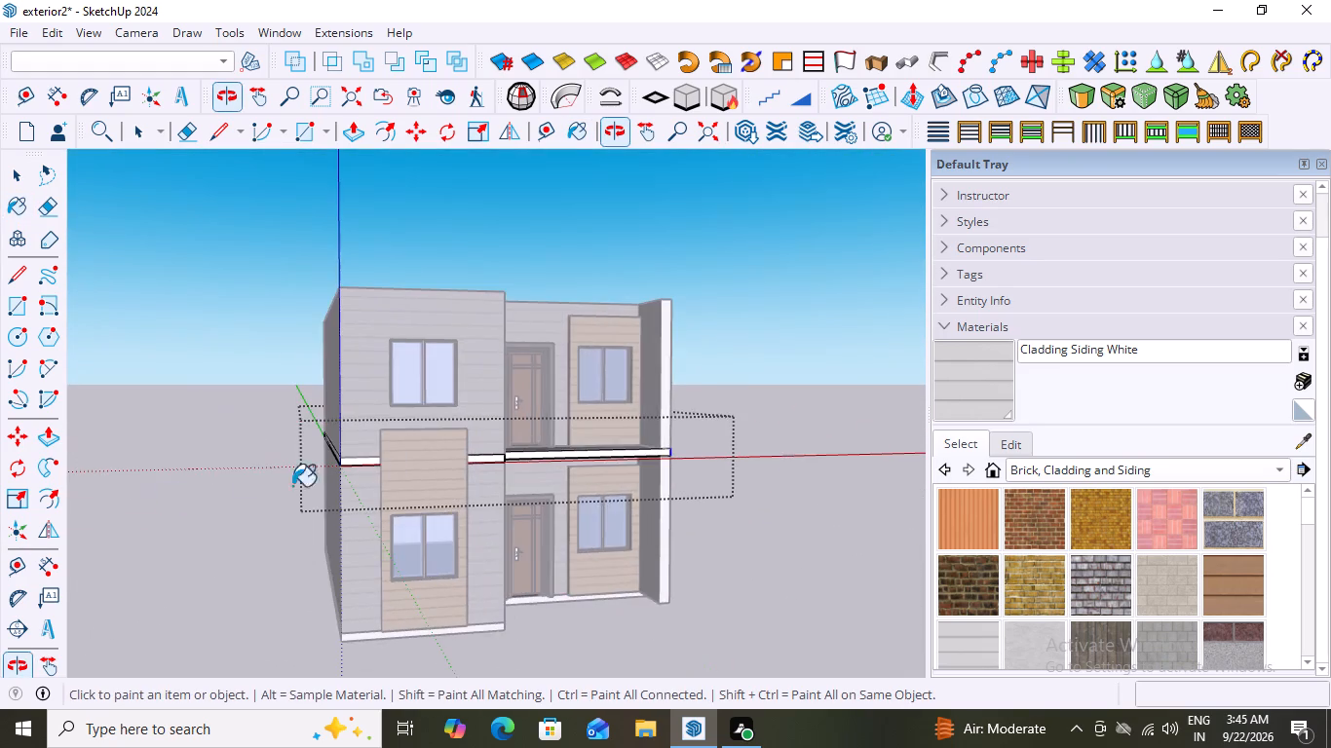
{"action": "scroll", "coordinate": [374, 481], "scroll_direction": "up", "scroll_amount": 9}
{"action": "left_click", "coordinate": [360, 430]}
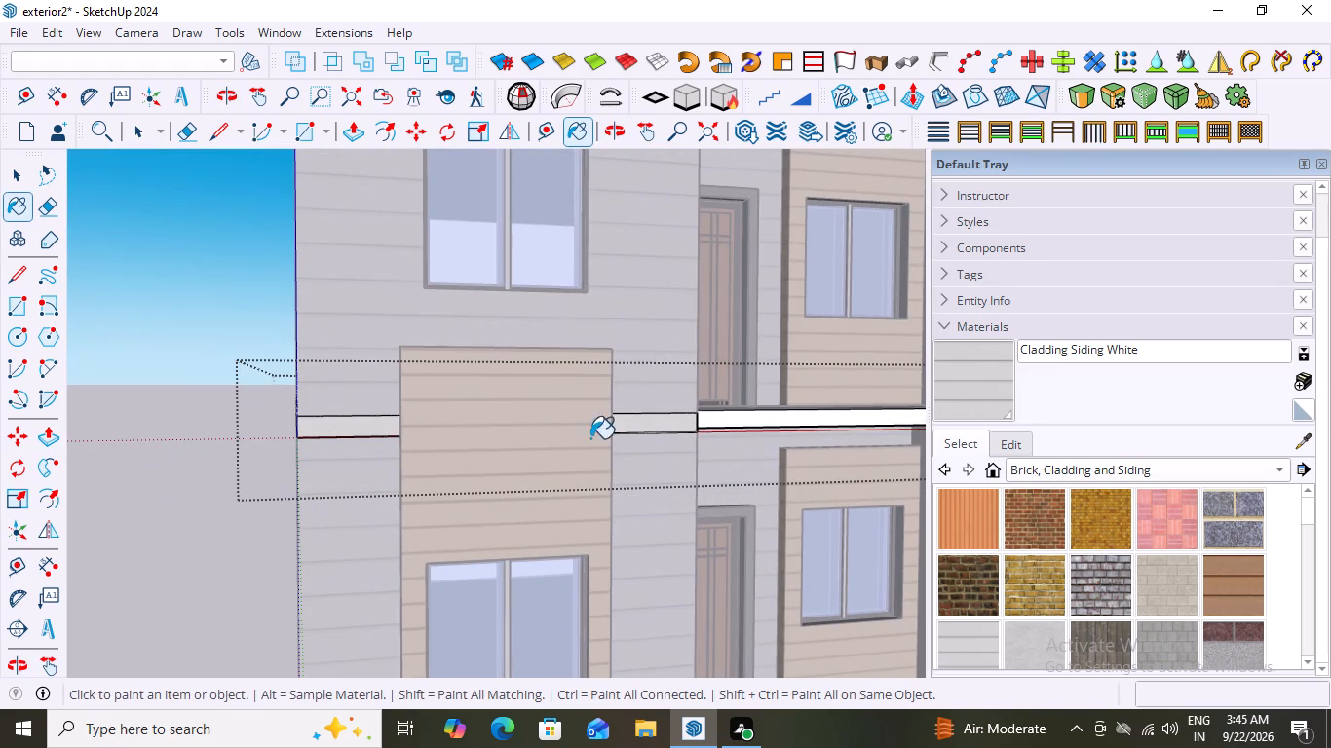
{"action": "left_click", "coordinate": [621, 426]}
{"action": "left_click", "coordinate": [724, 424]}
{"action": "middle_click_drag", "start_coordinate": [674, 479], "coordinate": [450, 500]}
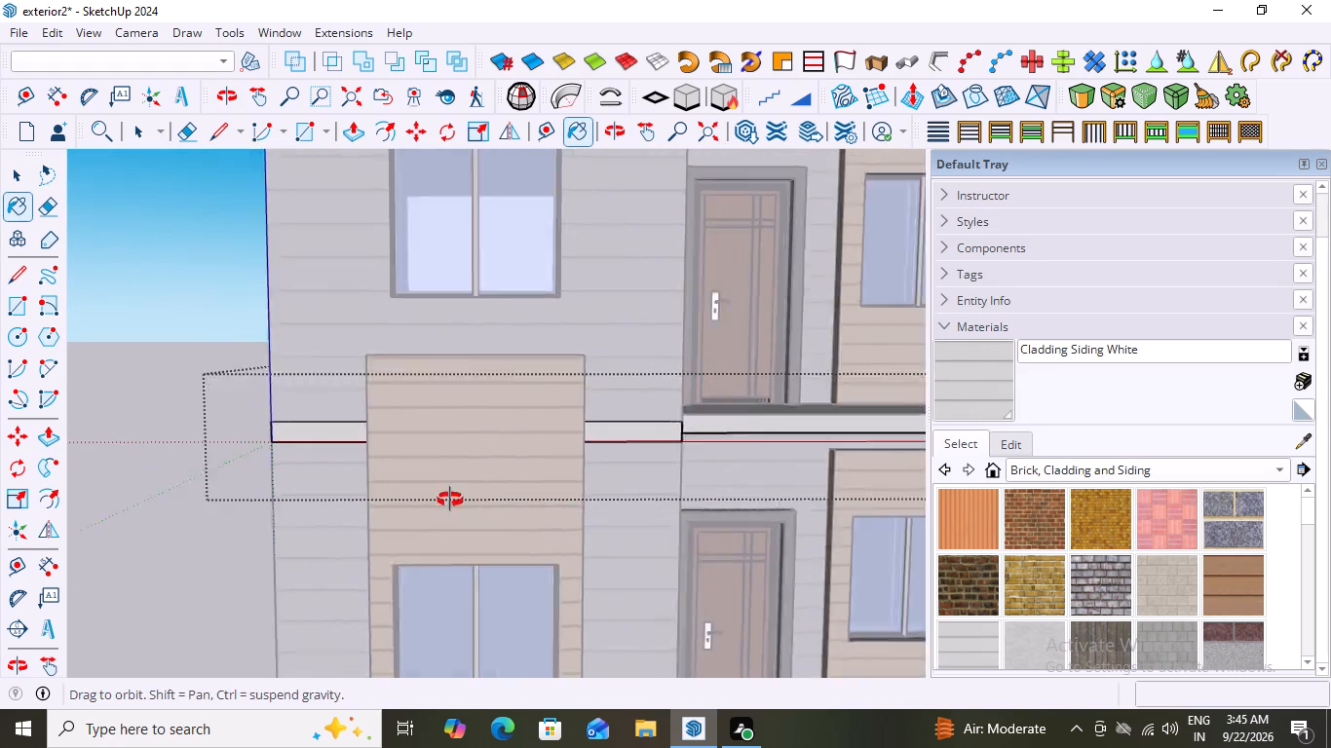
{"action": "middle_click_drag", "start_coordinate": [450, 500], "coordinate": [381, 494]}
{"action": "left_click", "coordinate": [585, 431]}
{"action": "middle_click_drag", "start_coordinate": [449, 507], "coordinate": [531, 566]}
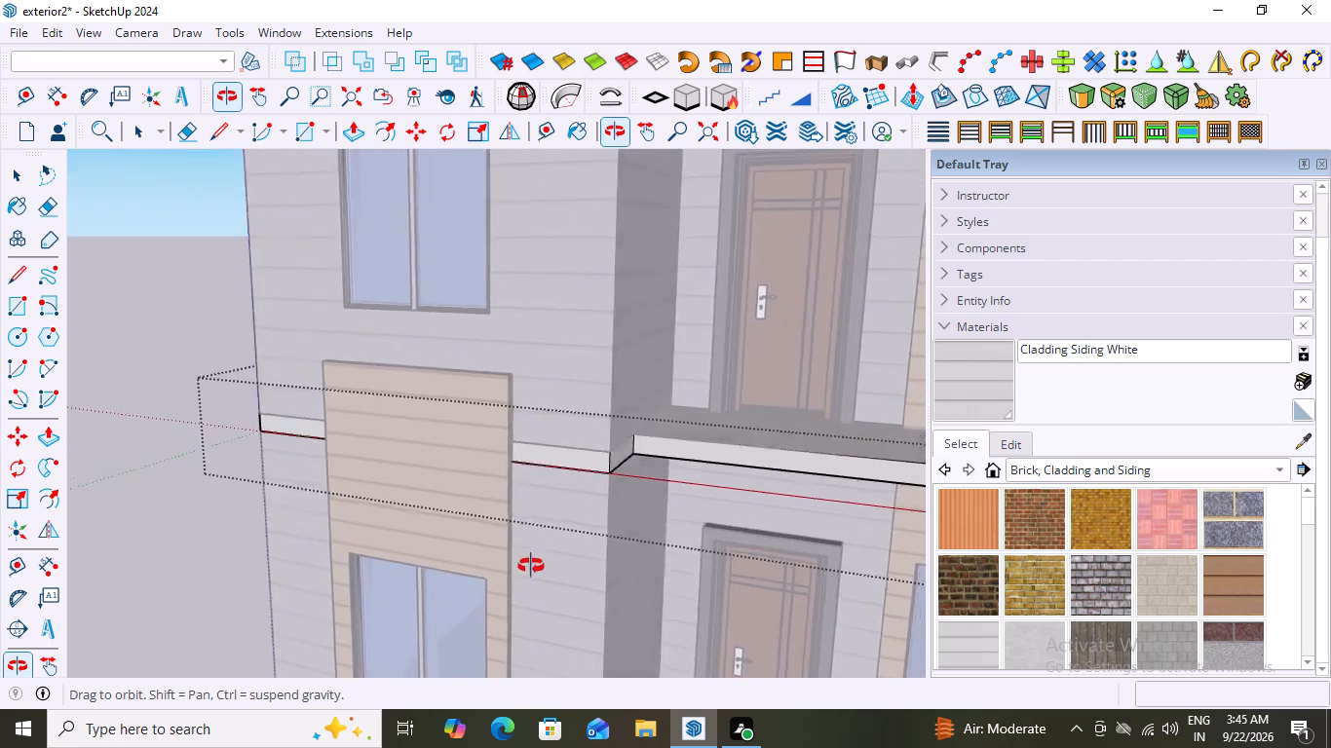
{"action": "middle_click_drag", "start_coordinate": [531, 566], "coordinate": [709, 482]}
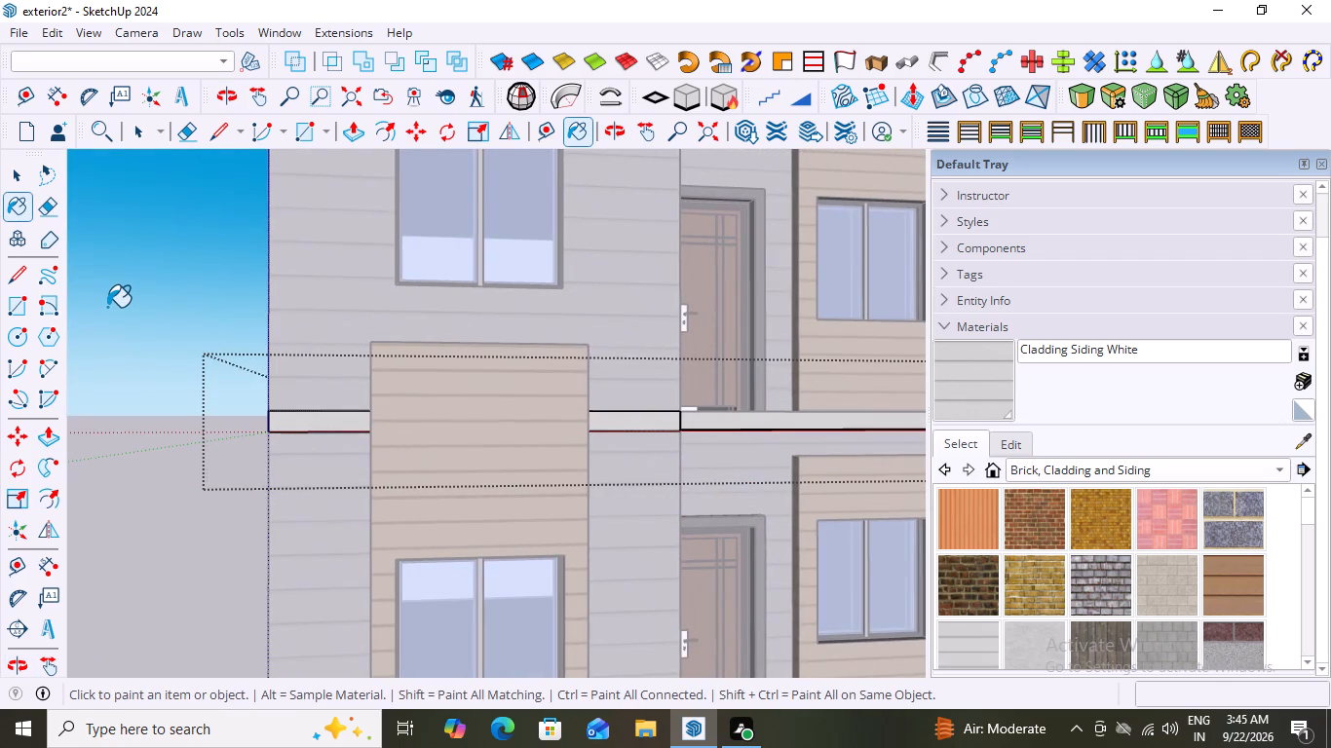
{"action": "key", "text": "space"}
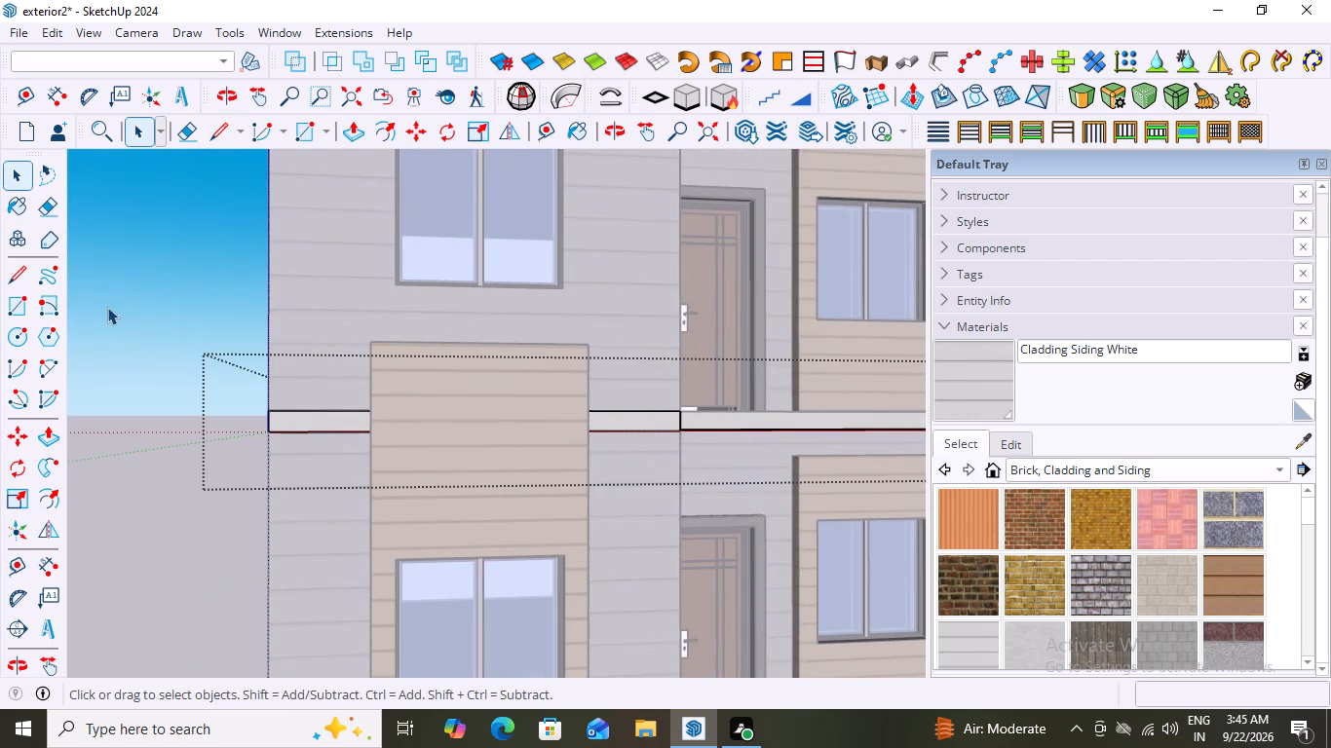
{"action": "scroll", "coordinate": [107, 307], "scroll_direction": "down", "scroll_amount": 10}
{"action": "left_click", "coordinate": [613, 282]}
Examine the repainted floor band and the balcony from the front of the house.
{"action": "middle_click_drag", "start_coordinate": [324, 432], "coordinate": [272, 604]}
{"action": "scroll", "coordinate": [378, 480], "scroll_direction": "up", "scroll_amount": 6}
{"action": "middle_click_drag", "start_coordinate": [336, 451], "coordinate": [368, 397]}
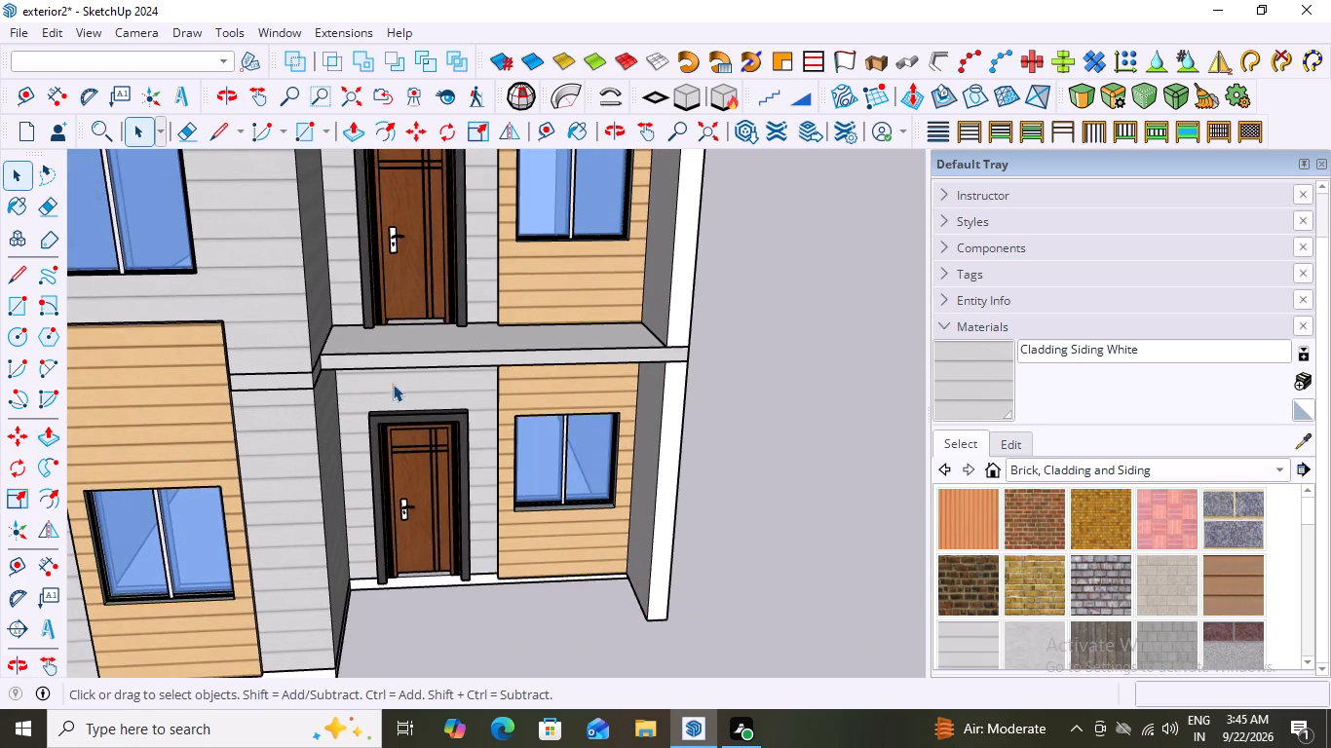
{"action": "scroll", "coordinate": [428, 344], "scroll_direction": "down", "scroll_amount": 8}
{"action": "middle_click_drag", "start_coordinate": [370, 291], "coordinate": [360, 239]}
{"action": "scroll", "coordinate": [437, 295], "scroll_direction": "up", "scroll_amount": 2}
{"action": "scroll", "coordinate": [334, 326], "scroll_direction": "up", "scroll_amount": 2}
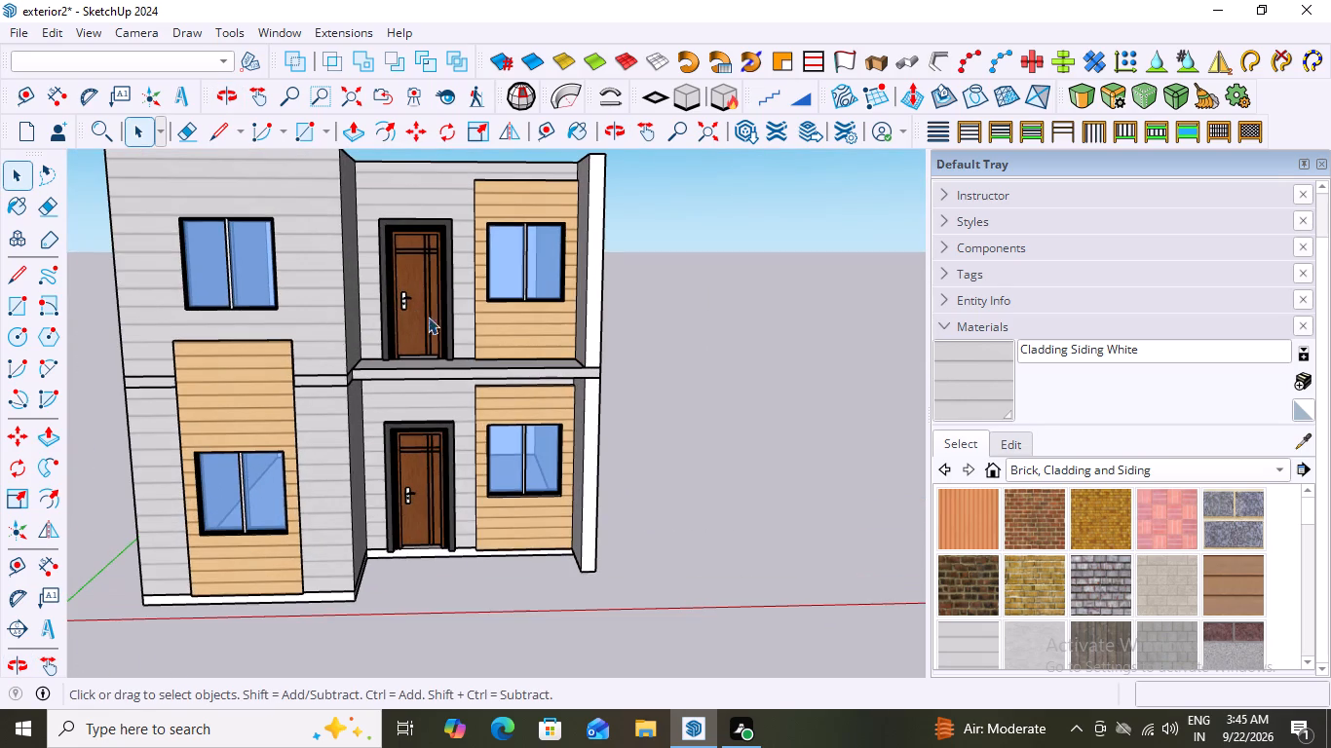
{"action": "middle_click_drag", "start_coordinate": [677, 292], "coordinate": [644, 300]}
{"action": "scroll", "coordinate": [389, 312], "scroll_direction": "up", "scroll_amount": 5}
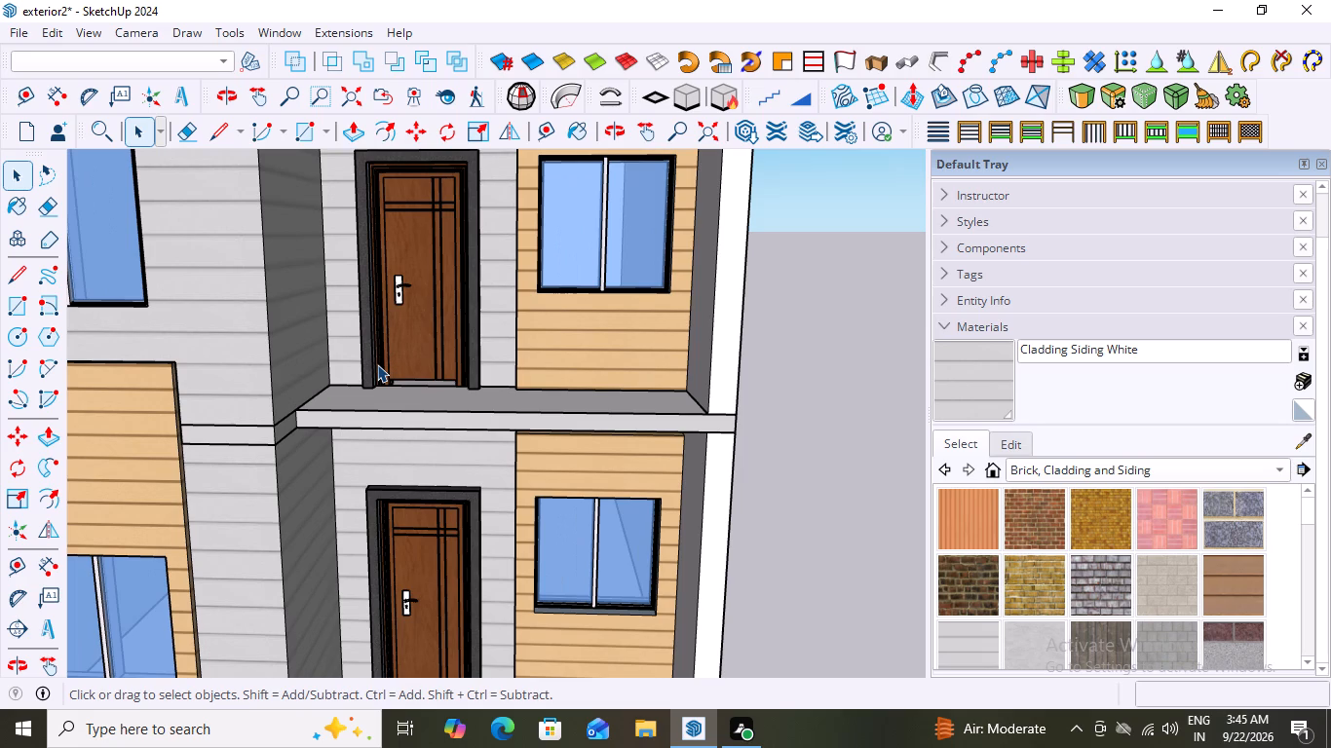
Close the Default Tray and draw a rectangle about 2 13/16" by 3 1/2" at the balcony floor's front corner beside the projecting wall.
{"action": "middle_click_drag", "start_coordinate": [424, 448], "coordinate": [422, 524]}
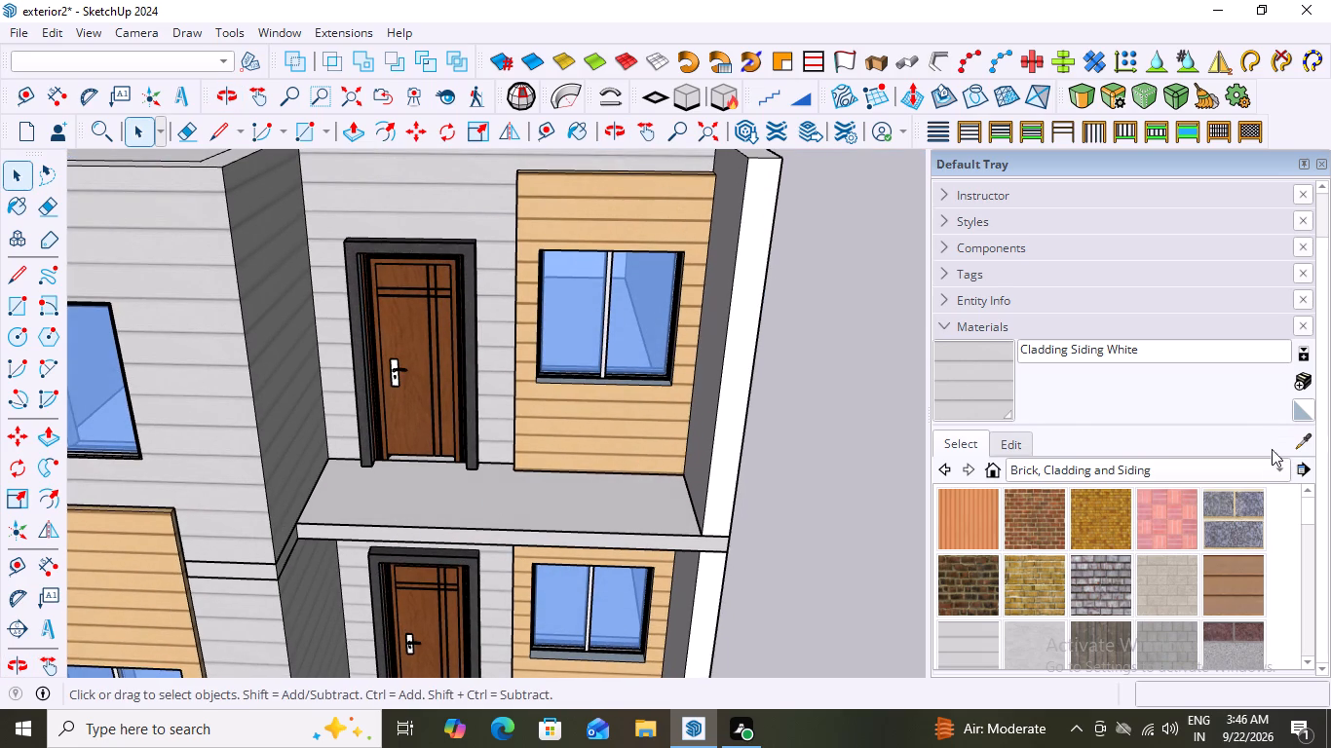
{"action": "left_click", "coordinate": [1323, 162]}
{"action": "middle_click_drag", "start_coordinate": [640, 497], "coordinate": [687, 526]}
{"action": "left_click", "coordinate": [681, 510]}
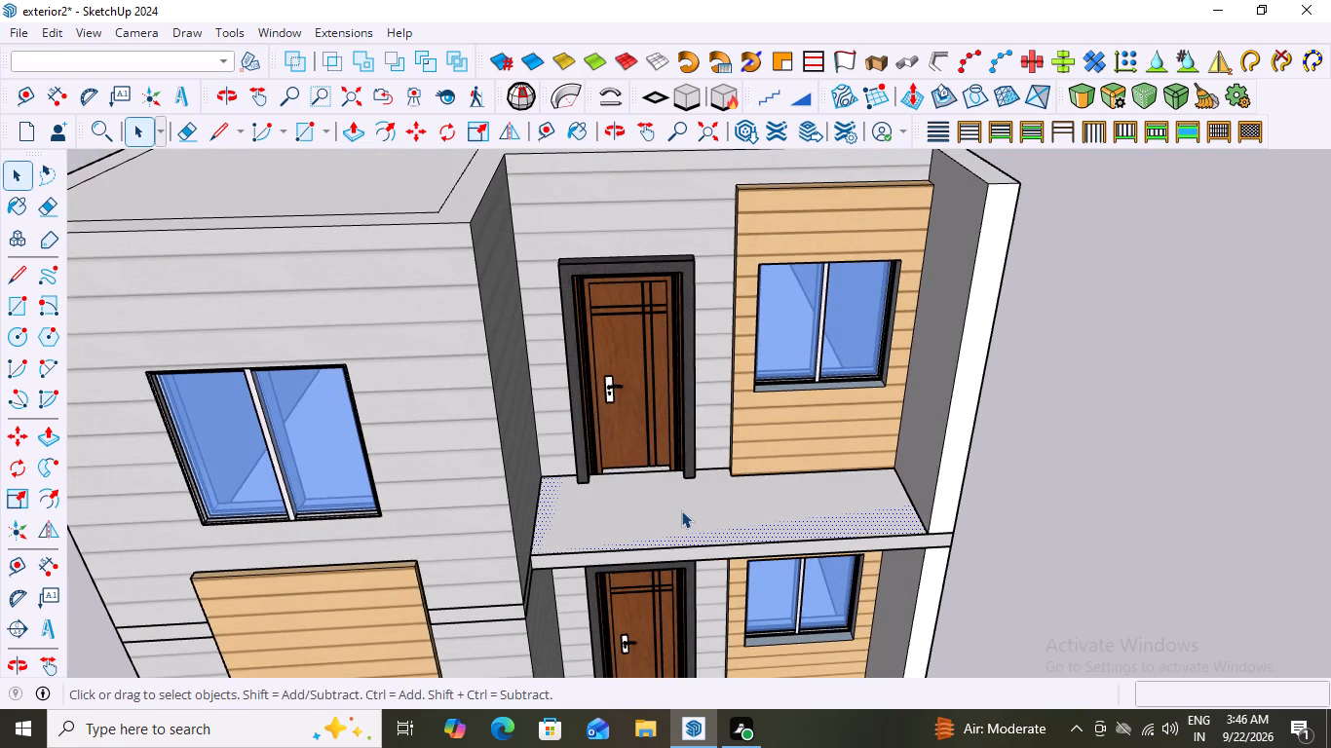
{"action": "left_click", "coordinate": [681, 510]}
{"action": "middle_click_drag", "start_coordinate": [681, 510], "coordinate": [649, 542]}
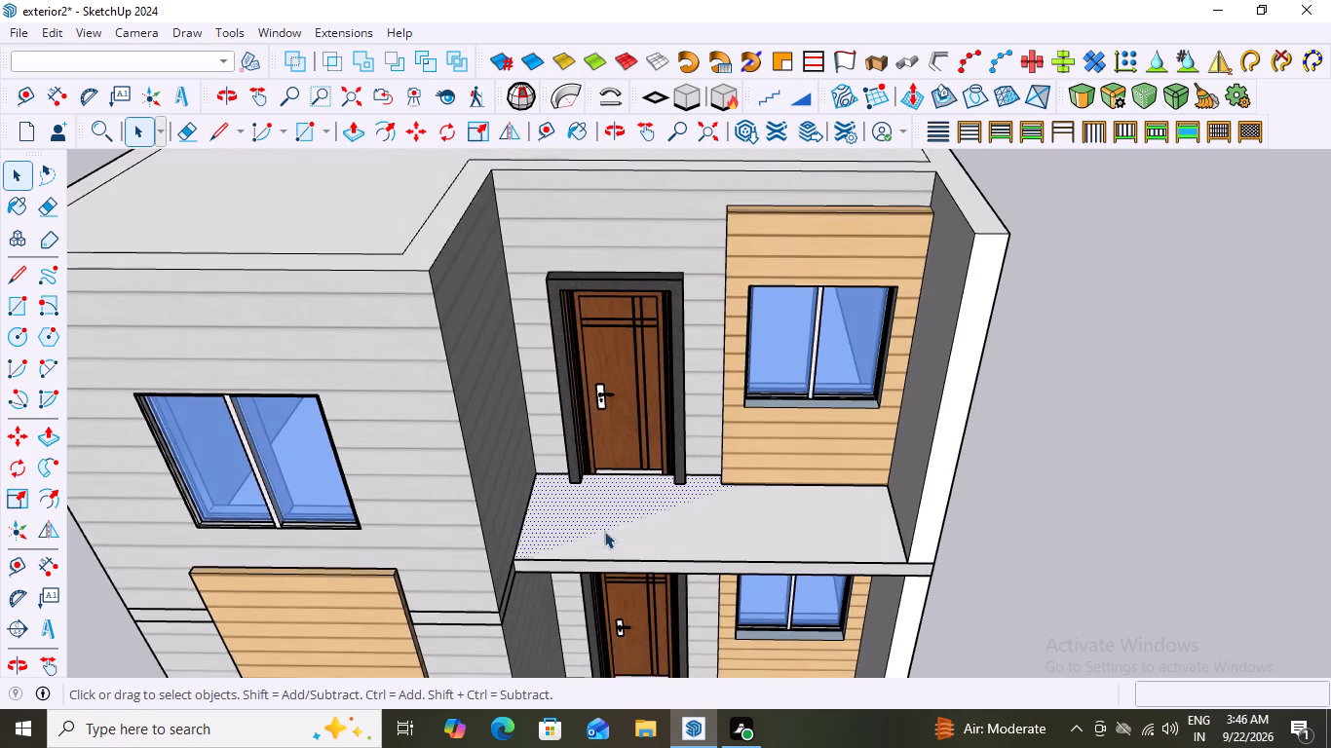
{"action": "scroll", "coordinate": [540, 523], "scroll_direction": "up", "scroll_amount": 4}
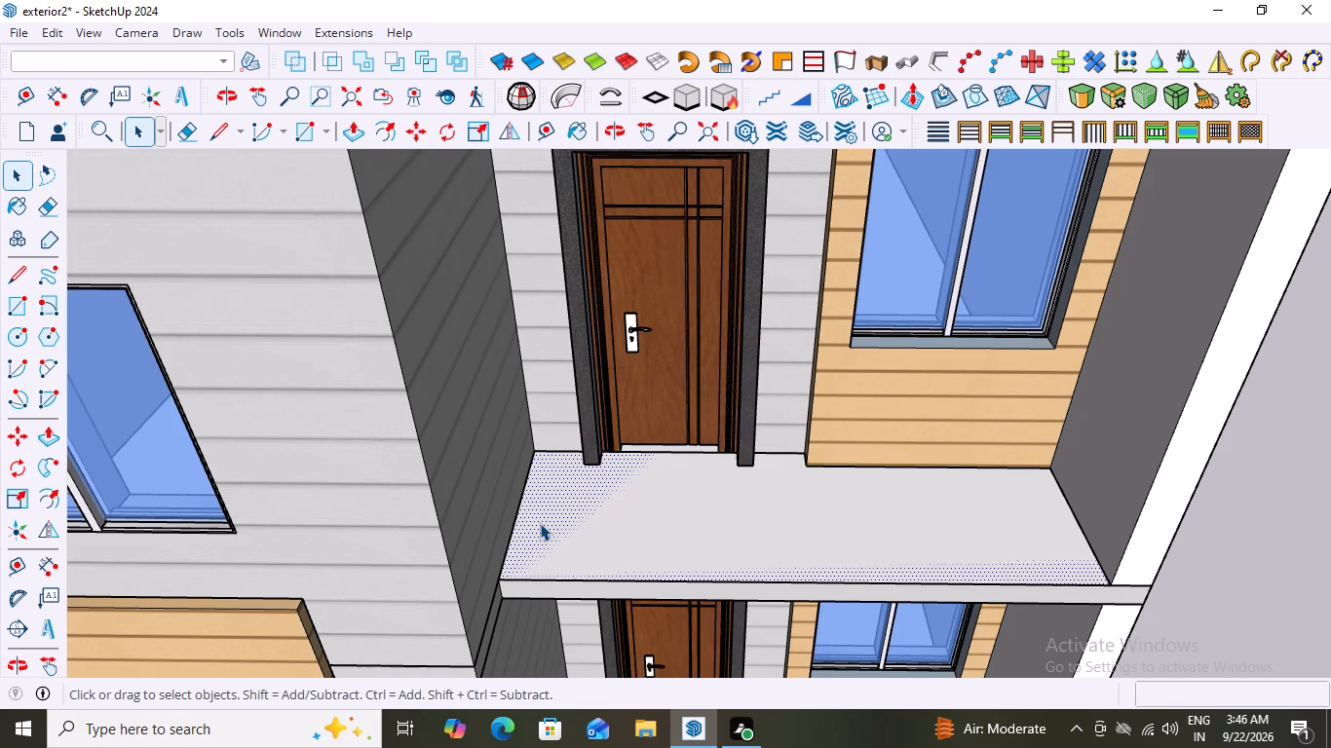
{"action": "key", "text": "r"}
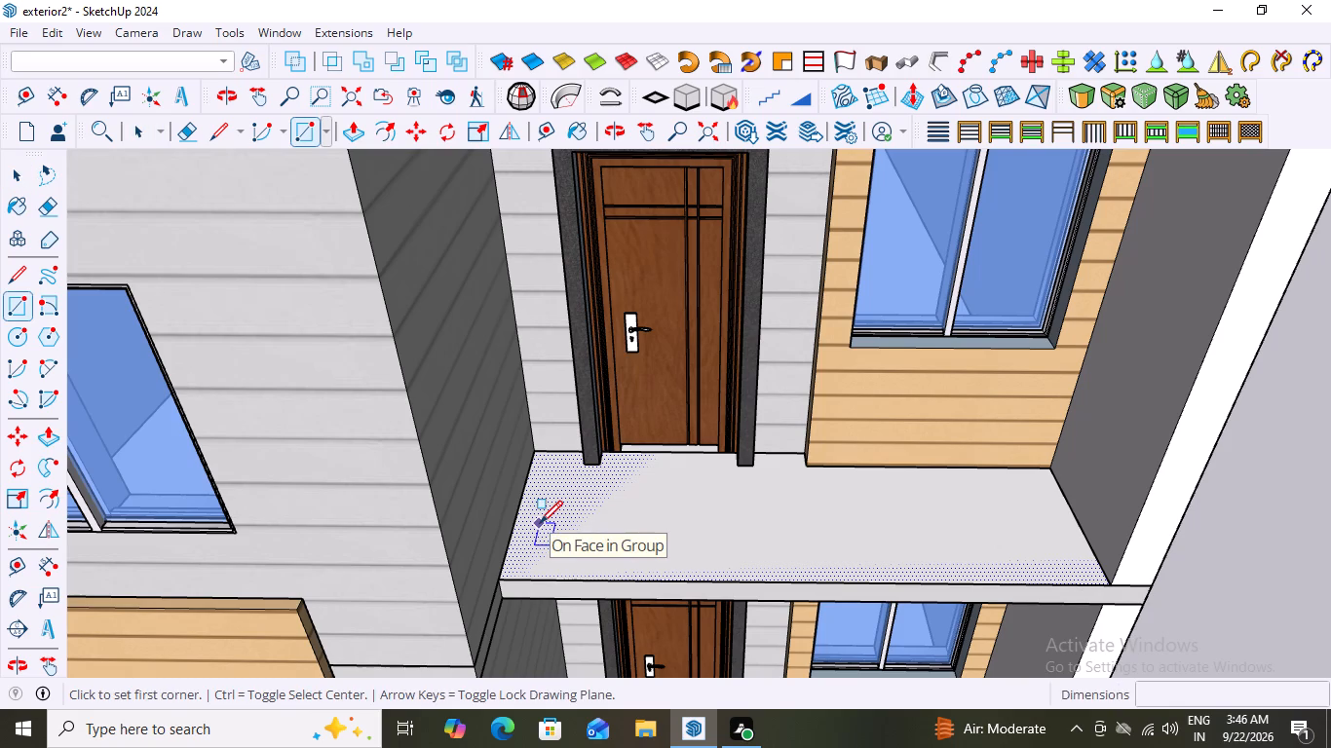
{"action": "scroll", "coordinate": [550, 613], "scroll_direction": "up", "scroll_amount": 6}
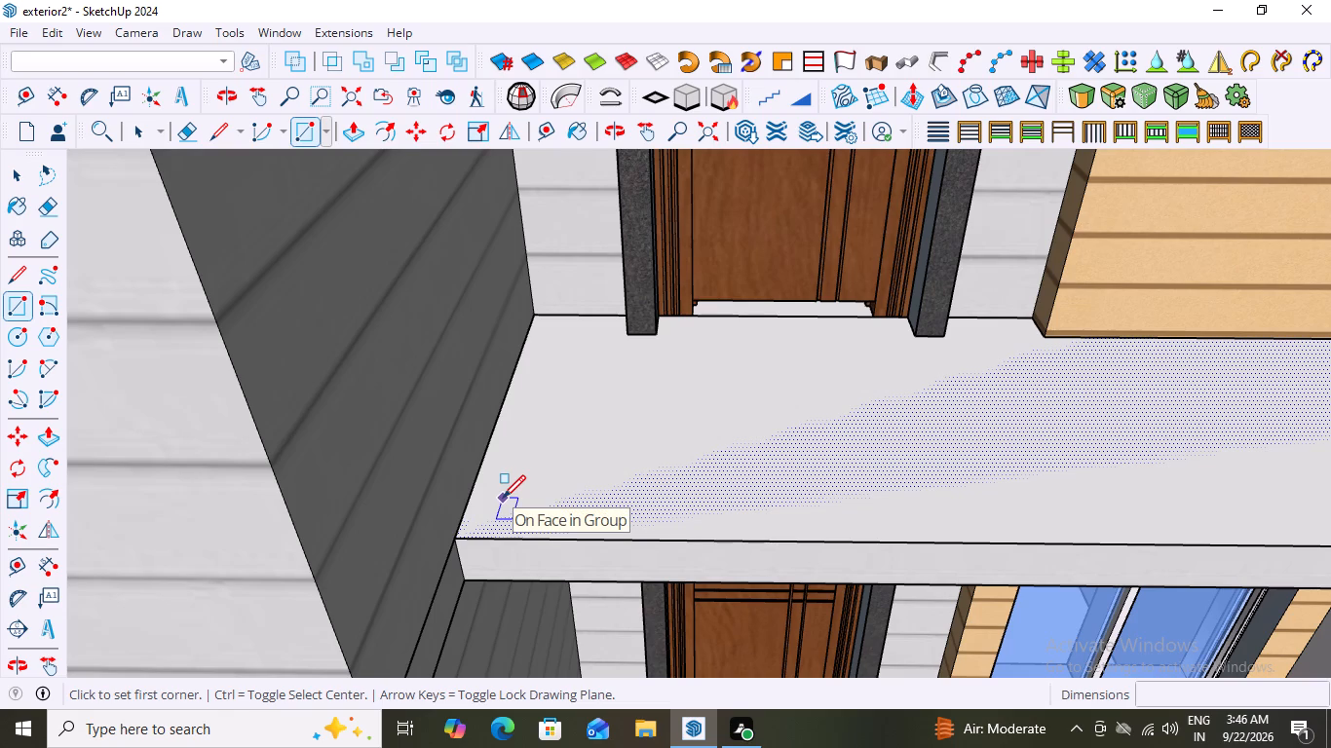
{"action": "left_click", "coordinate": [455, 540]}
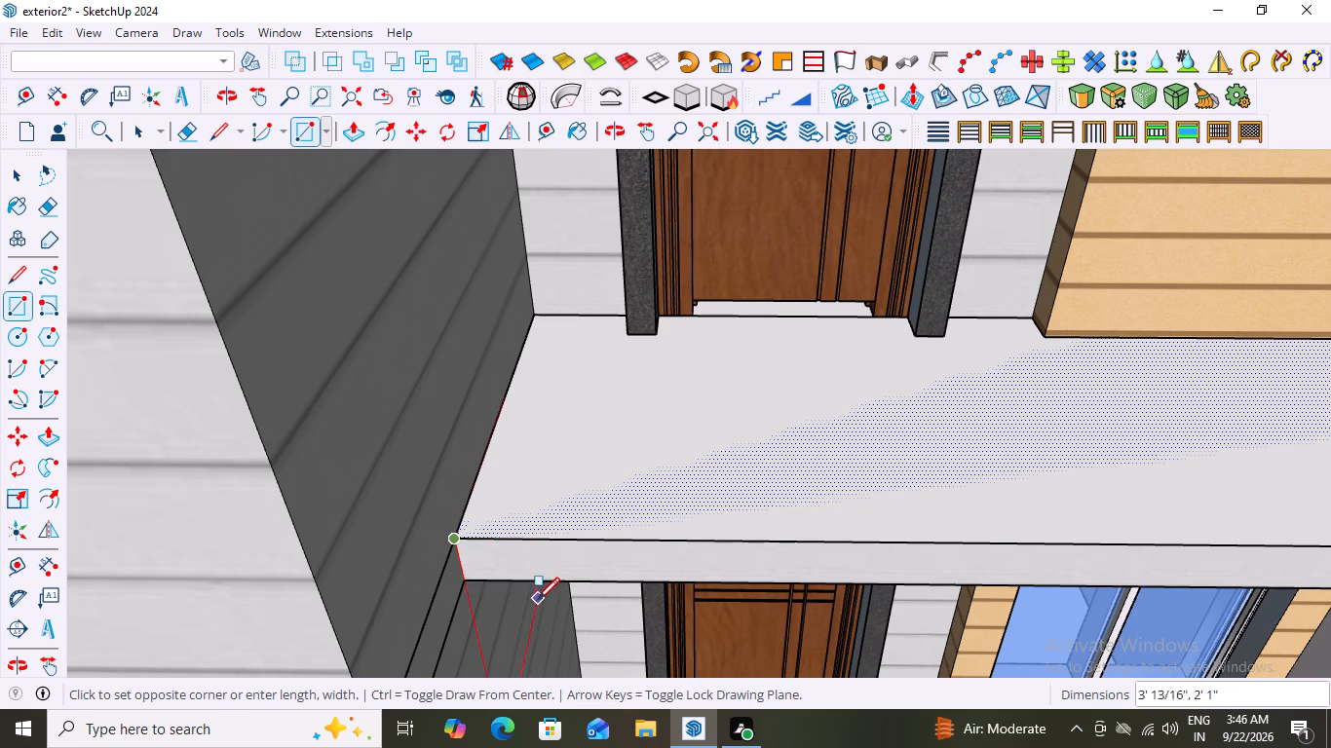
{"action": "left_click", "coordinate": [490, 515]}
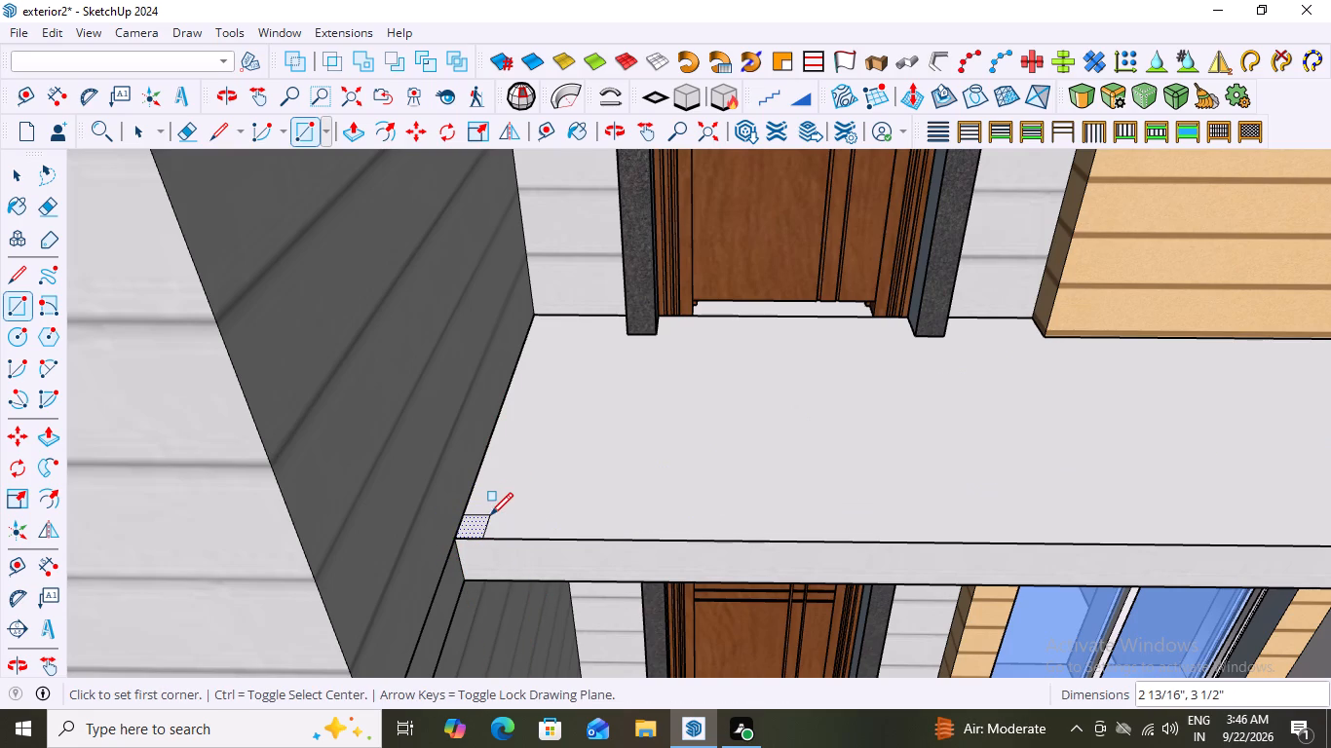
{"action": "key", "text": "space"}
Create a component from the small corner rectangle and its edges, without replacing the selection with it.
{"action": "scroll", "coordinate": [455, 621], "scroll_direction": "down", "scroll_amount": 2}
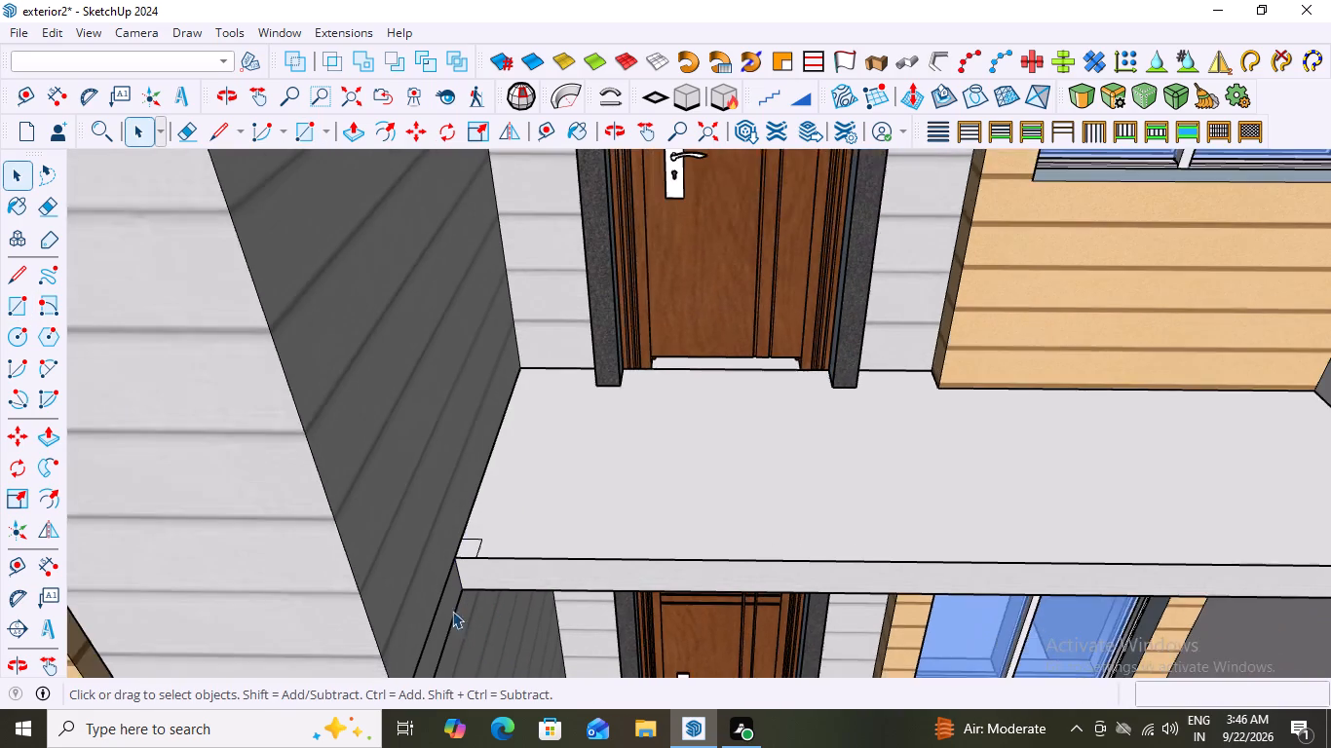
{"action": "scroll", "coordinate": [452, 611], "scroll_direction": "down", "scroll_amount": 6}
{"action": "scroll", "coordinate": [473, 593], "scroll_direction": "up", "scroll_amount": 6}
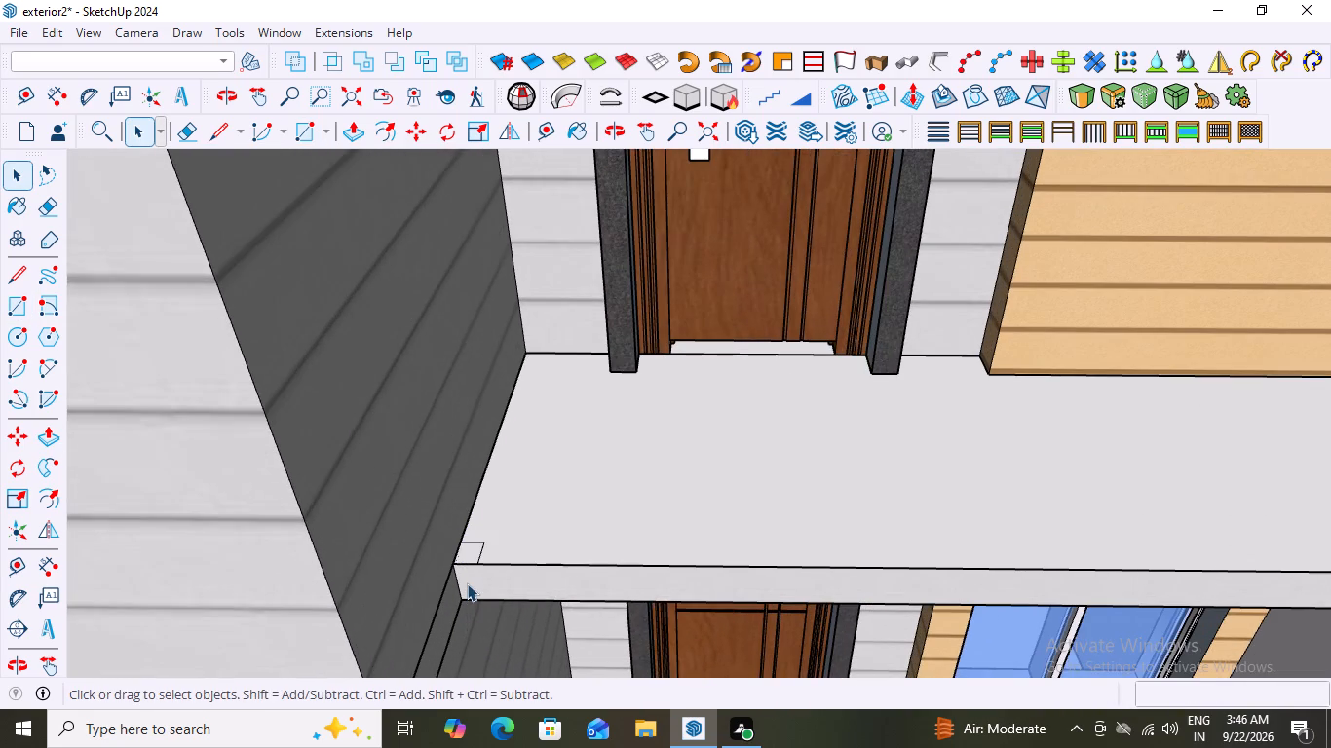
{"action": "double_click", "coordinate": [466, 551]}
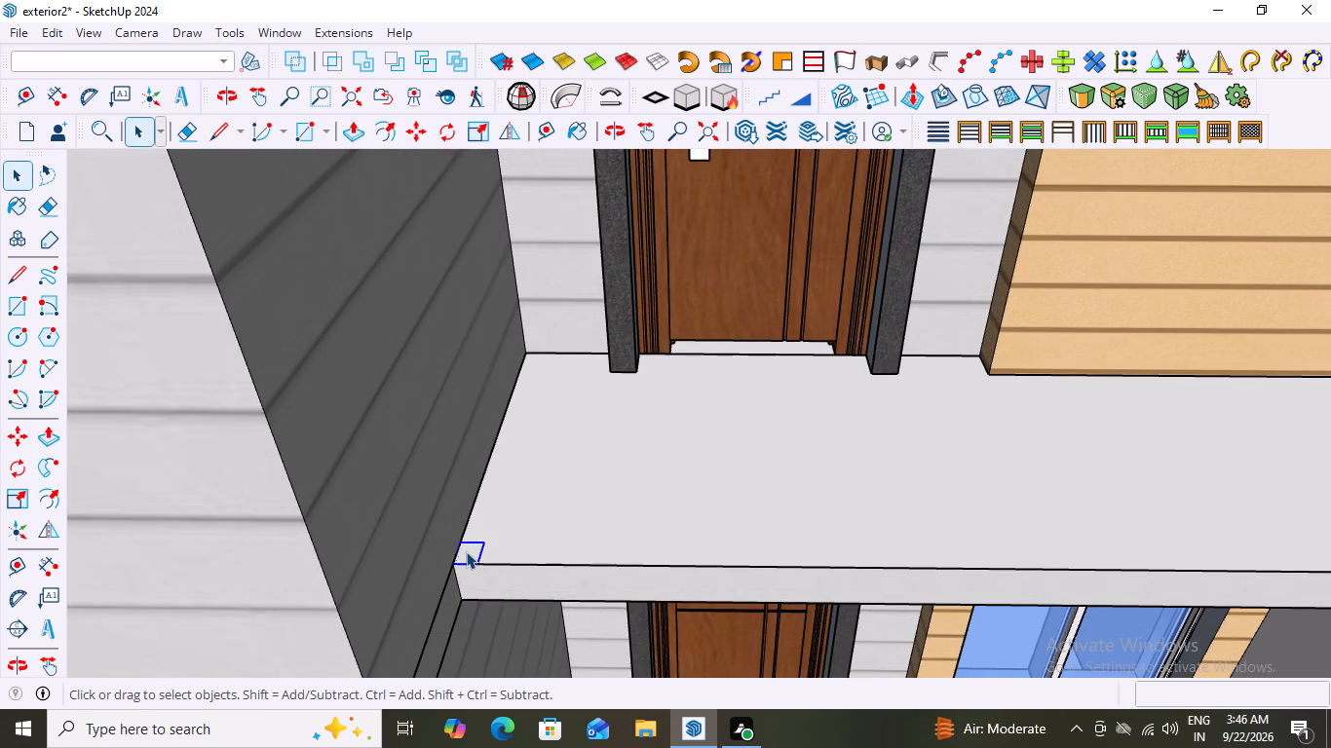
{"action": "left_click", "coordinate": [466, 551]}
{"action": "double_click", "coordinate": [466, 551]}
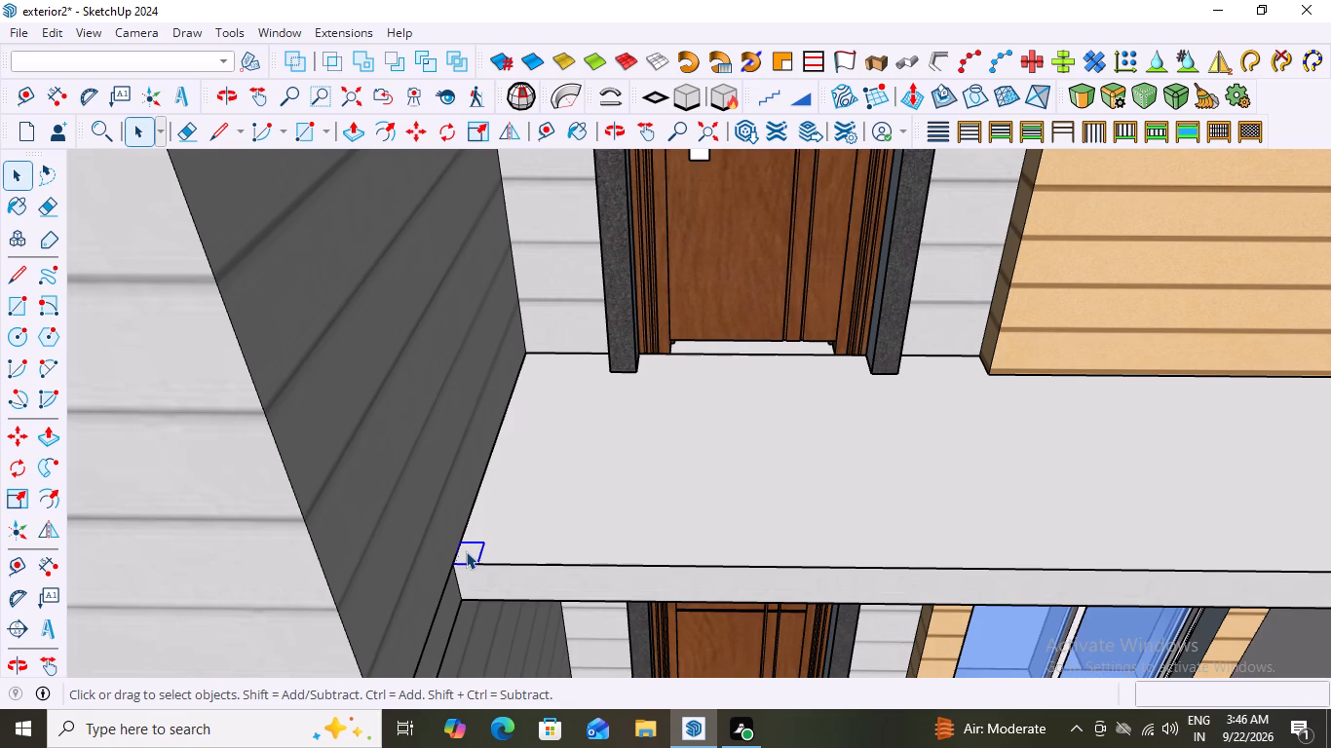
{"action": "right_click", "coordinate": [466, 551]}
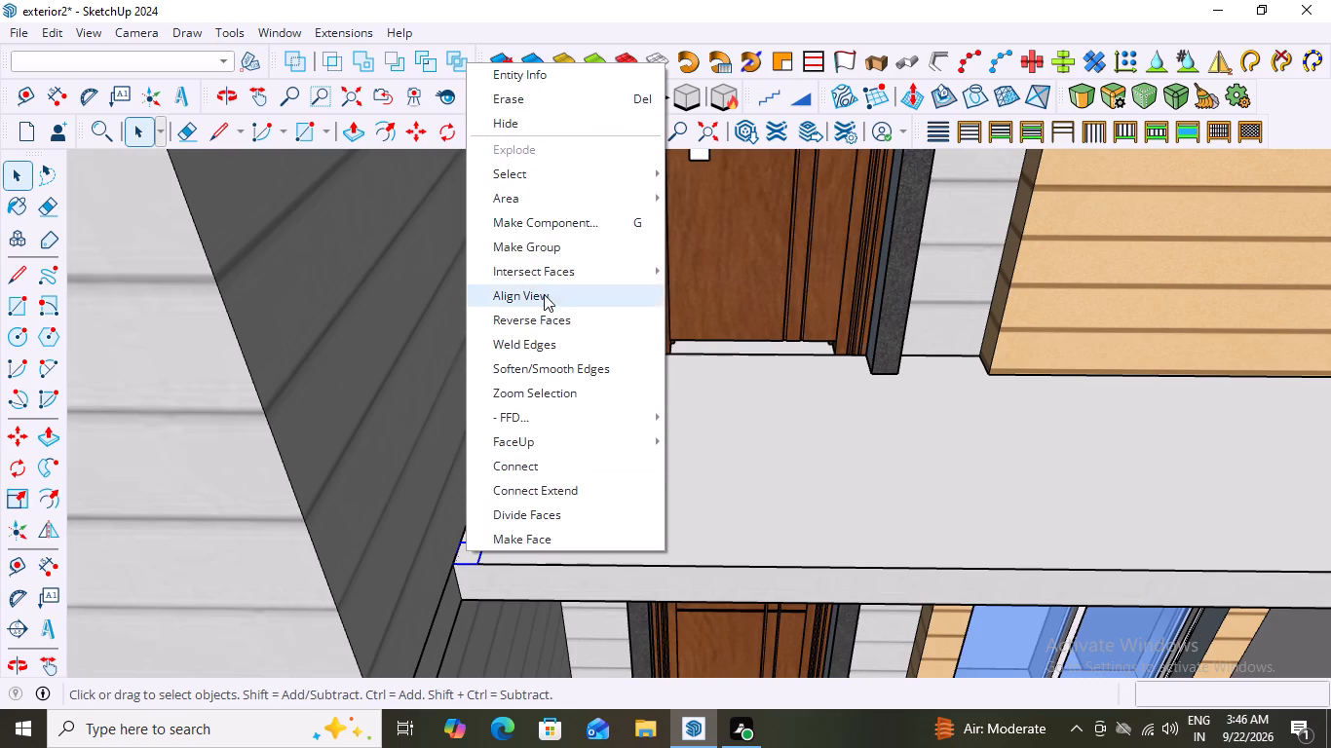
{"action": "left_click", "coordinate": [547, 224]}
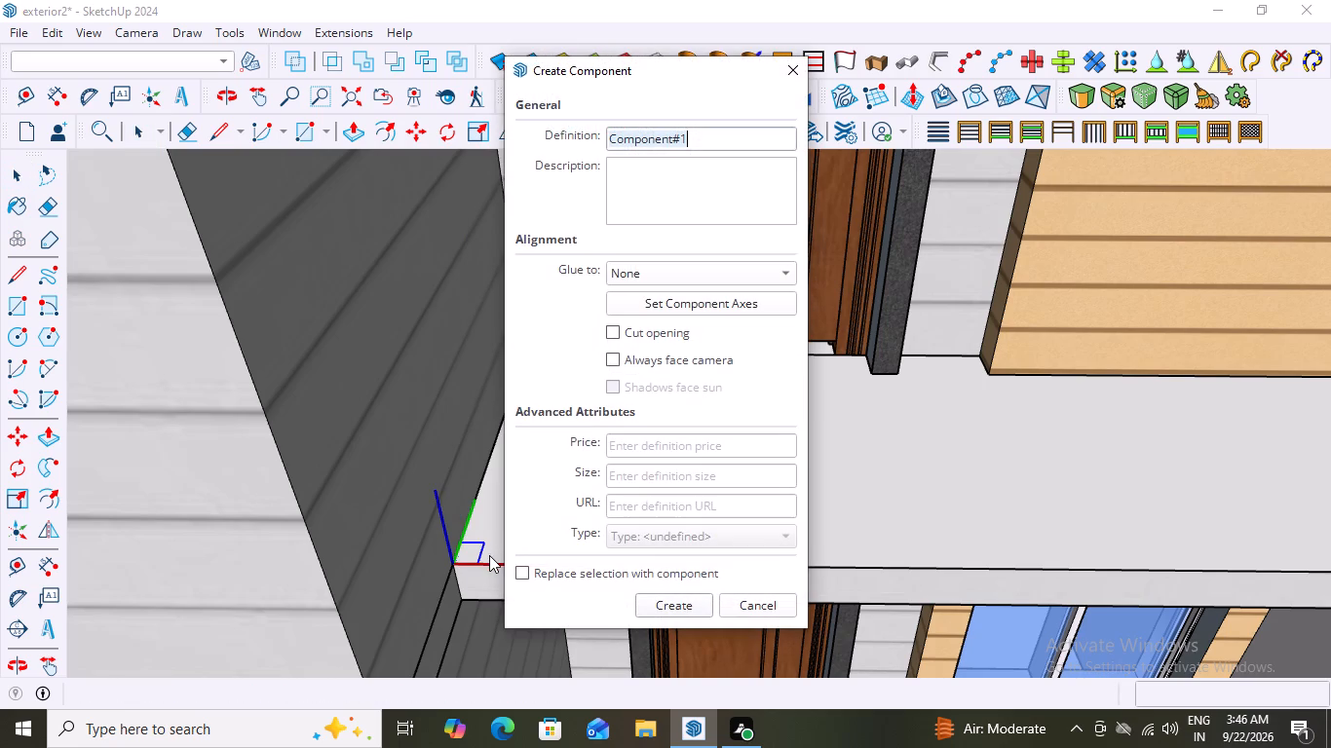
{"action": "left_click", "coordinate": [678, 607]}
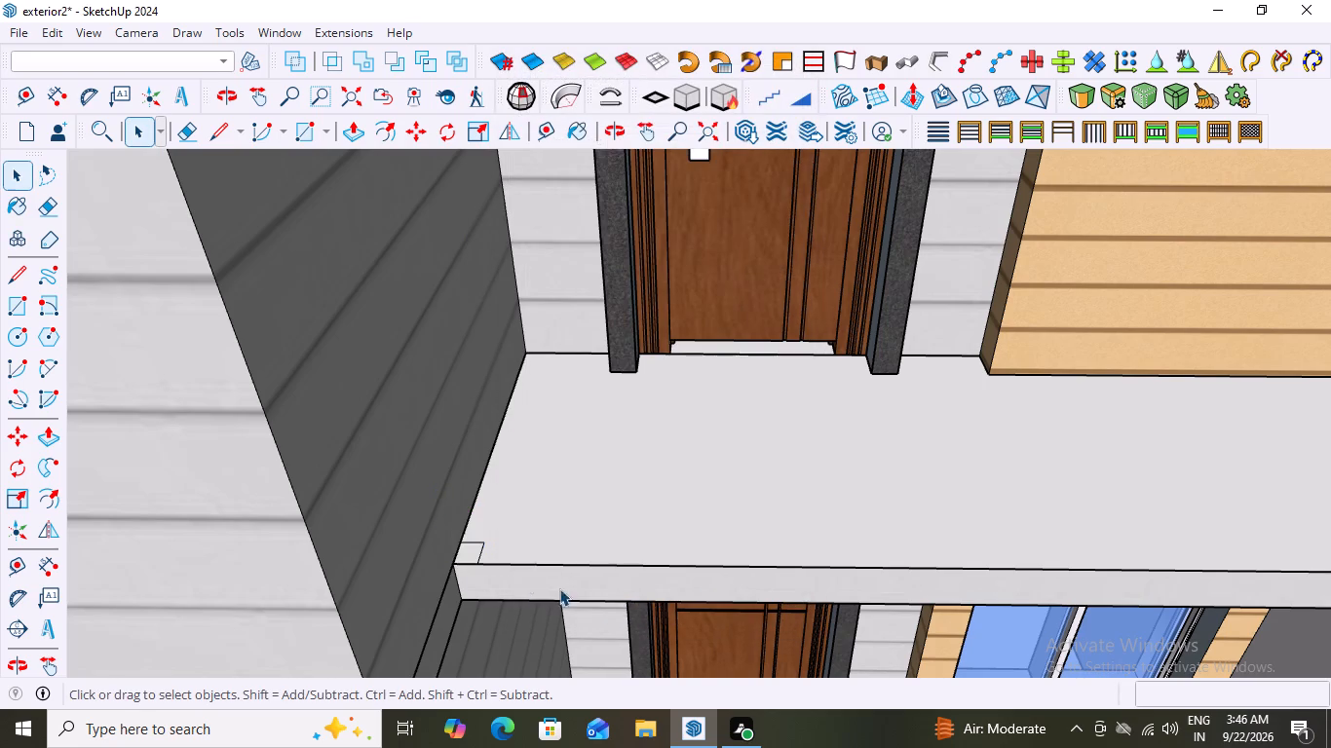
Copy the small rectangle about 11' 3/16" along the balcony's front edge to the opposite front corner.
{"action": "left_click", "coordinate": [471, 557]}
{"action": "double_click", "coordinate": [465, 554]}
{"action": "key", "text": "m"}
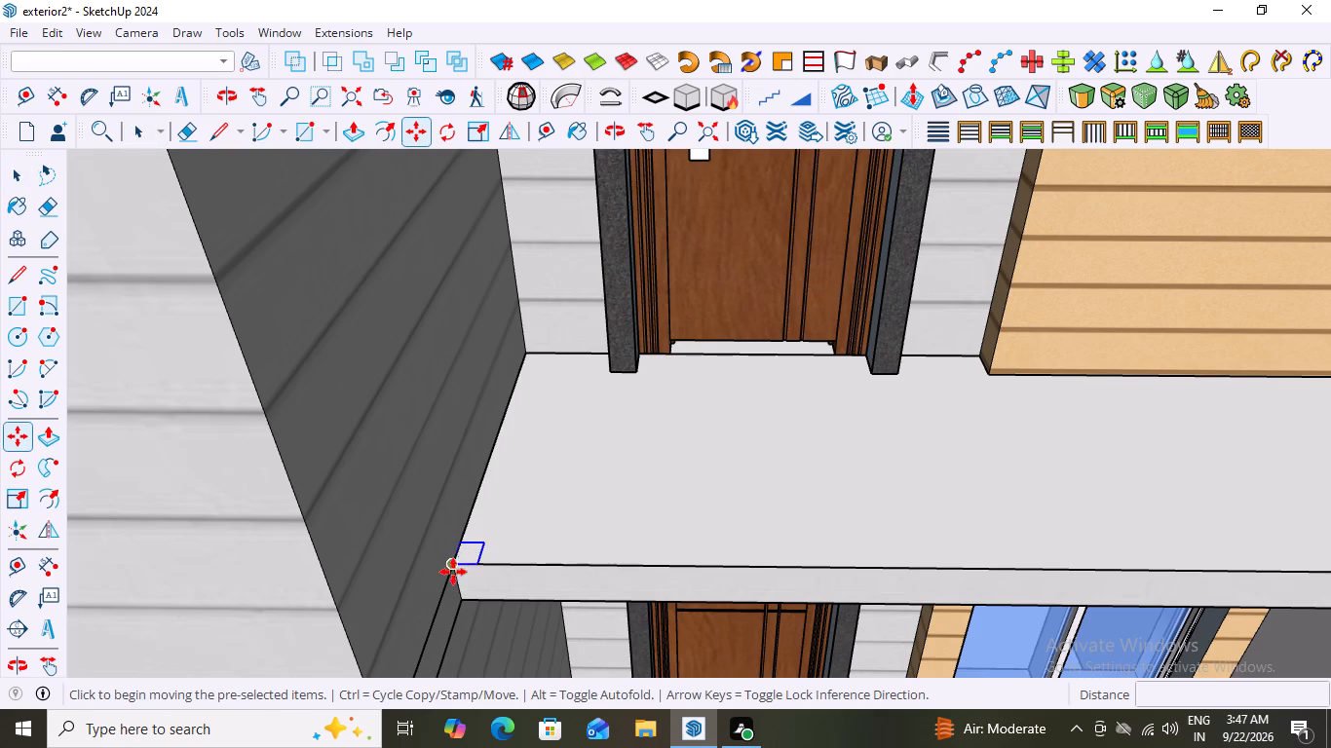
{"action": "left_click", "coordinate": [478, 564]}
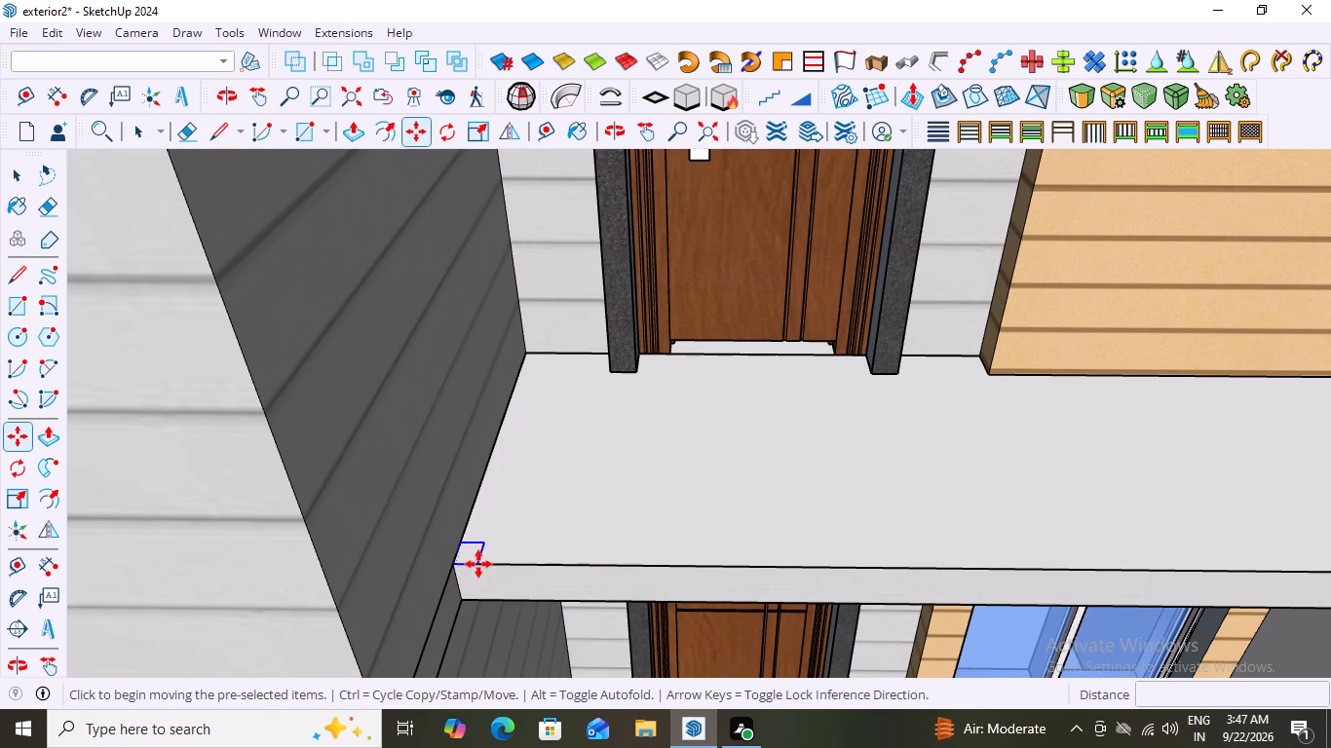
{"action": "scroll", "coordinate": [617, 537], "scroll_direction": "down", "scroll_amount": 4}
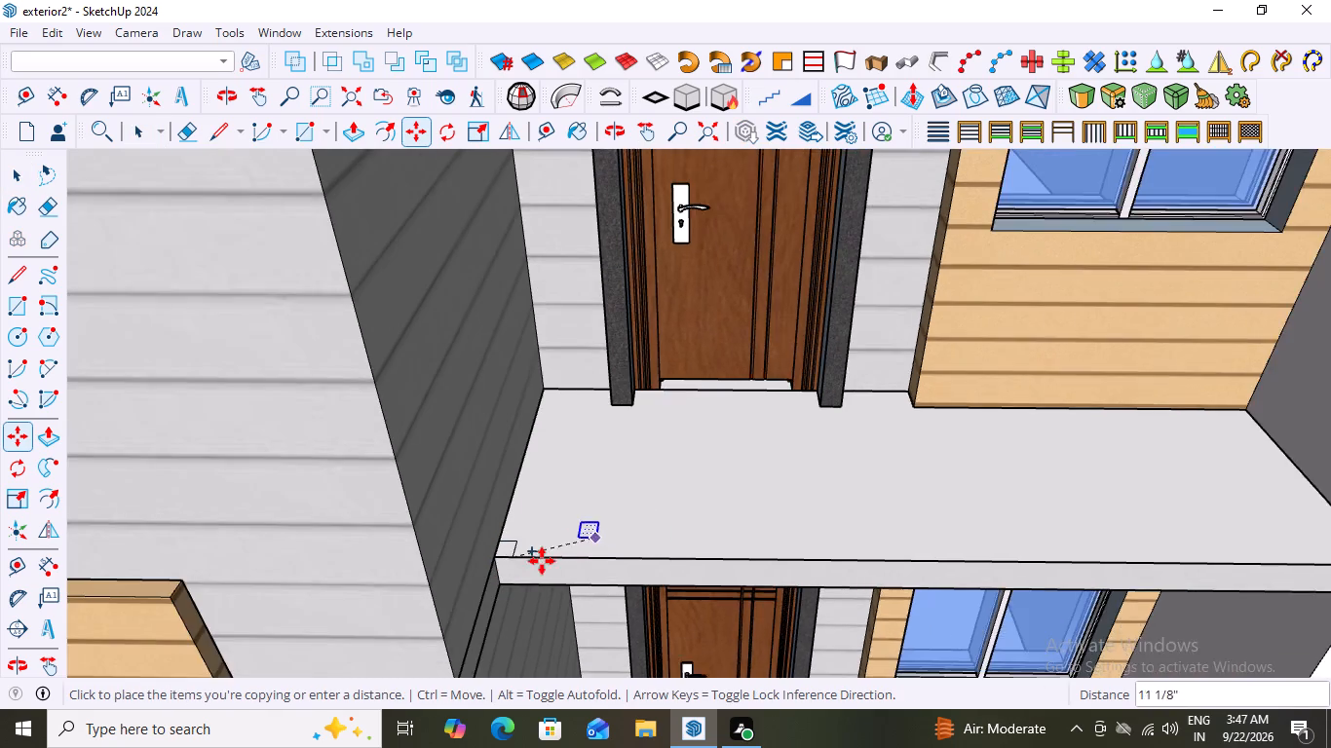
{"action": "scroll", "coordinate": [542, 561], "scroll_direction": "down", "scroll_amount": 4}
{"action": "scroll", "coordinate": [1089, 562], "scroll_direction": "up", "scroll_amount": 3}
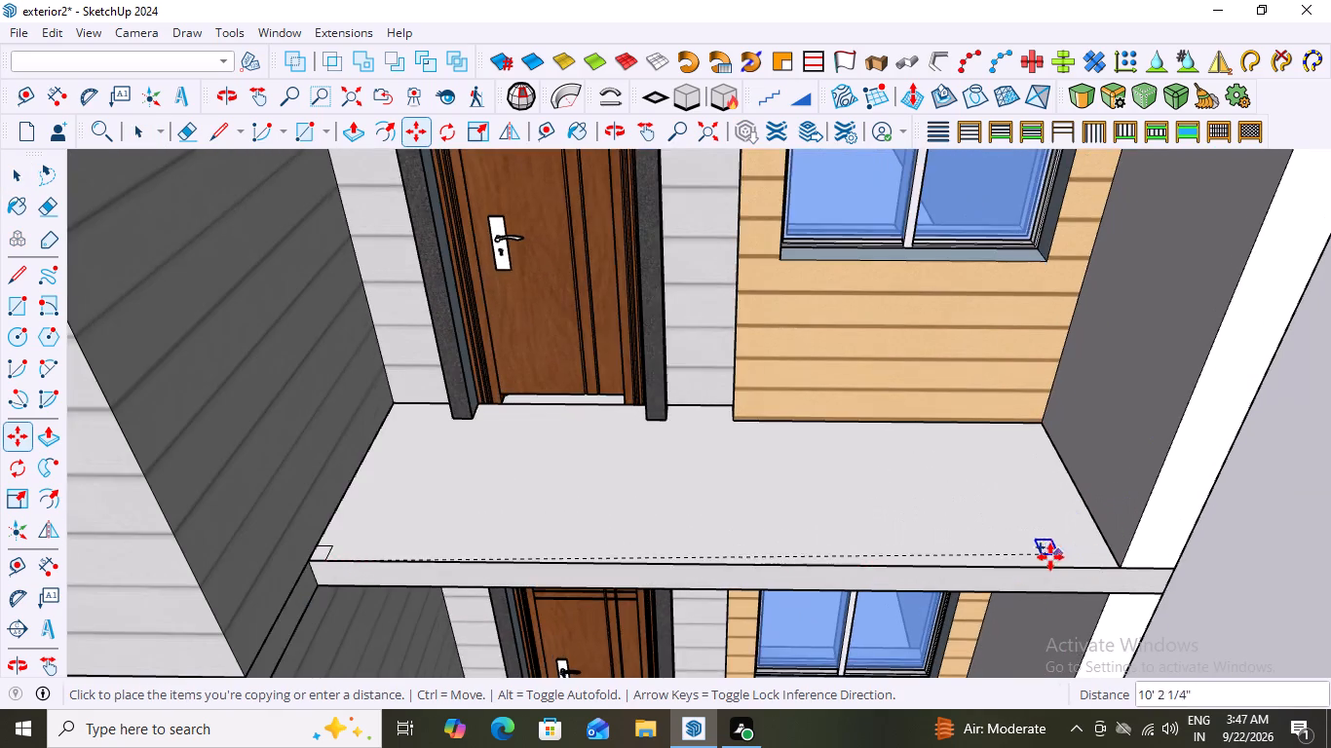
{"action": "scroll", "coordinate": [1048, 559], "scroll_direction": "up", "scroll_amount": 3}
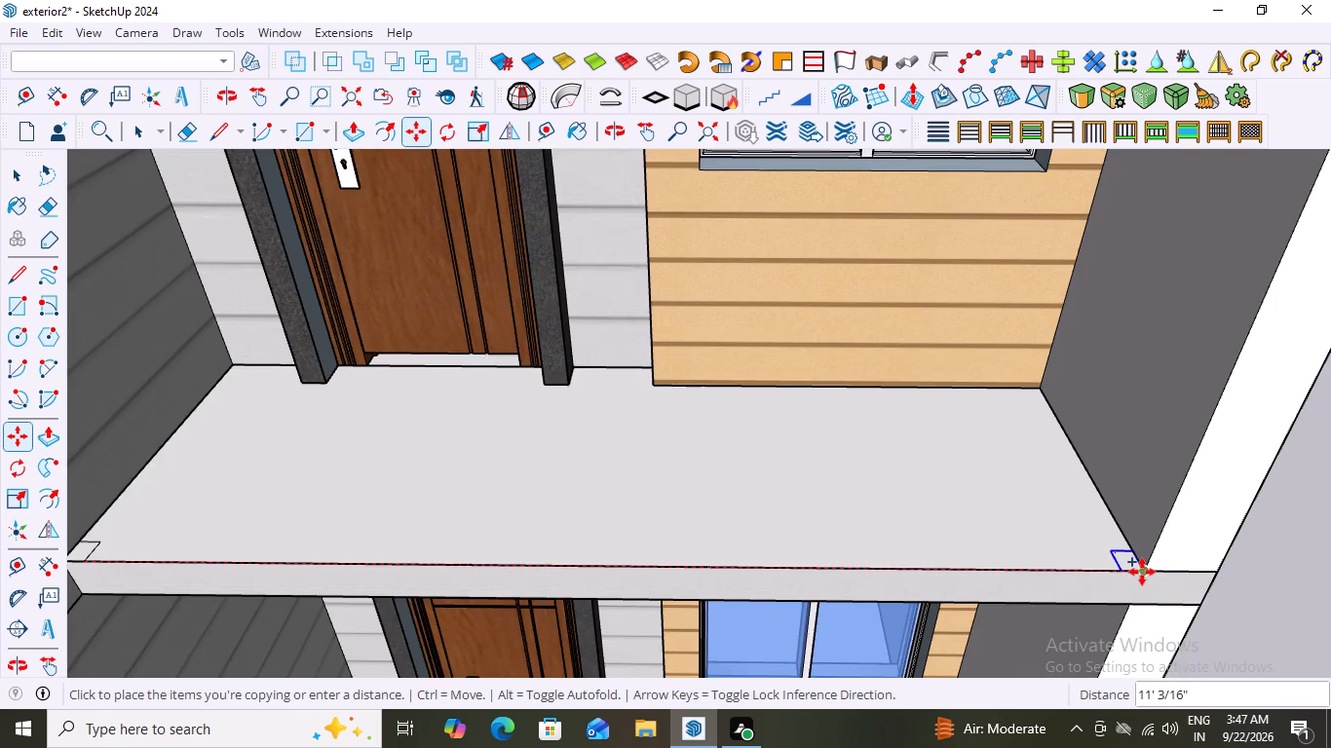
{"action": "scroll", "coordinate": [1142, 572], "scroll_direction": "up", "scroll_amount": 2}
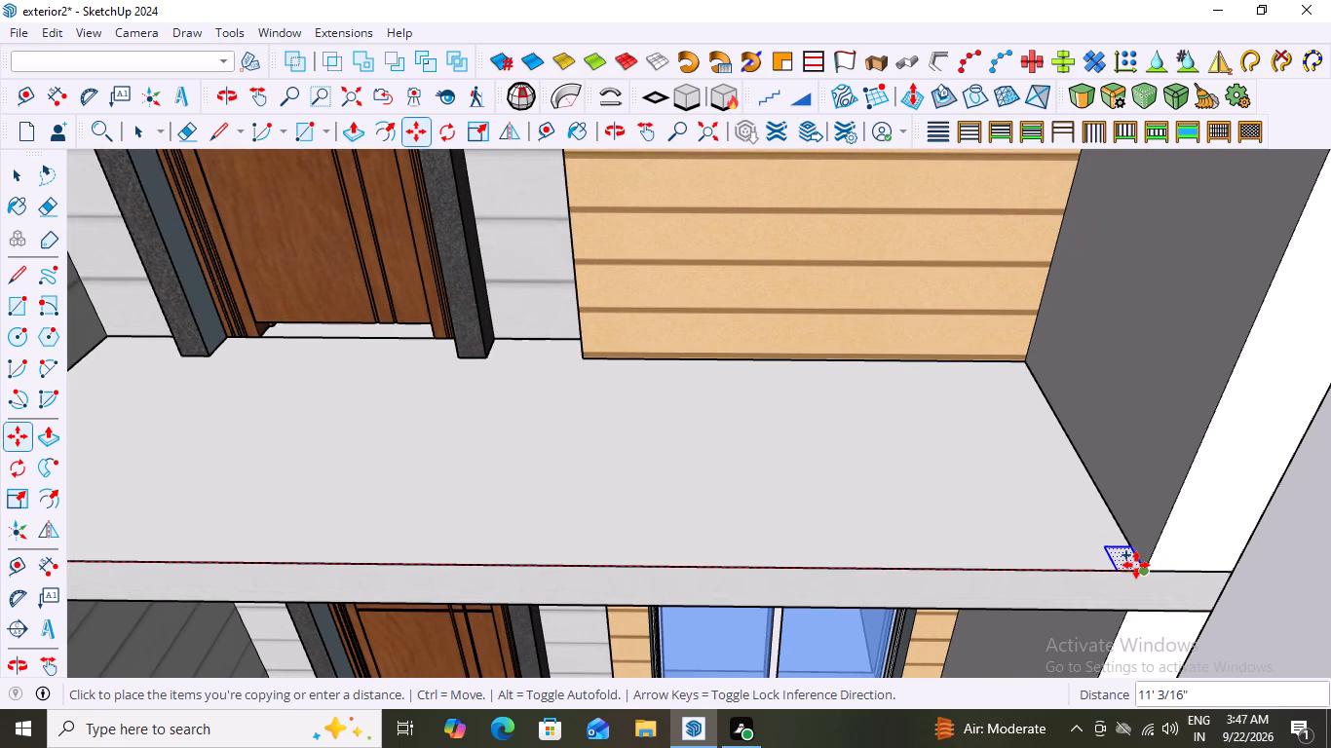
{"action": "left_click", "coordinate": [1136, 565]}
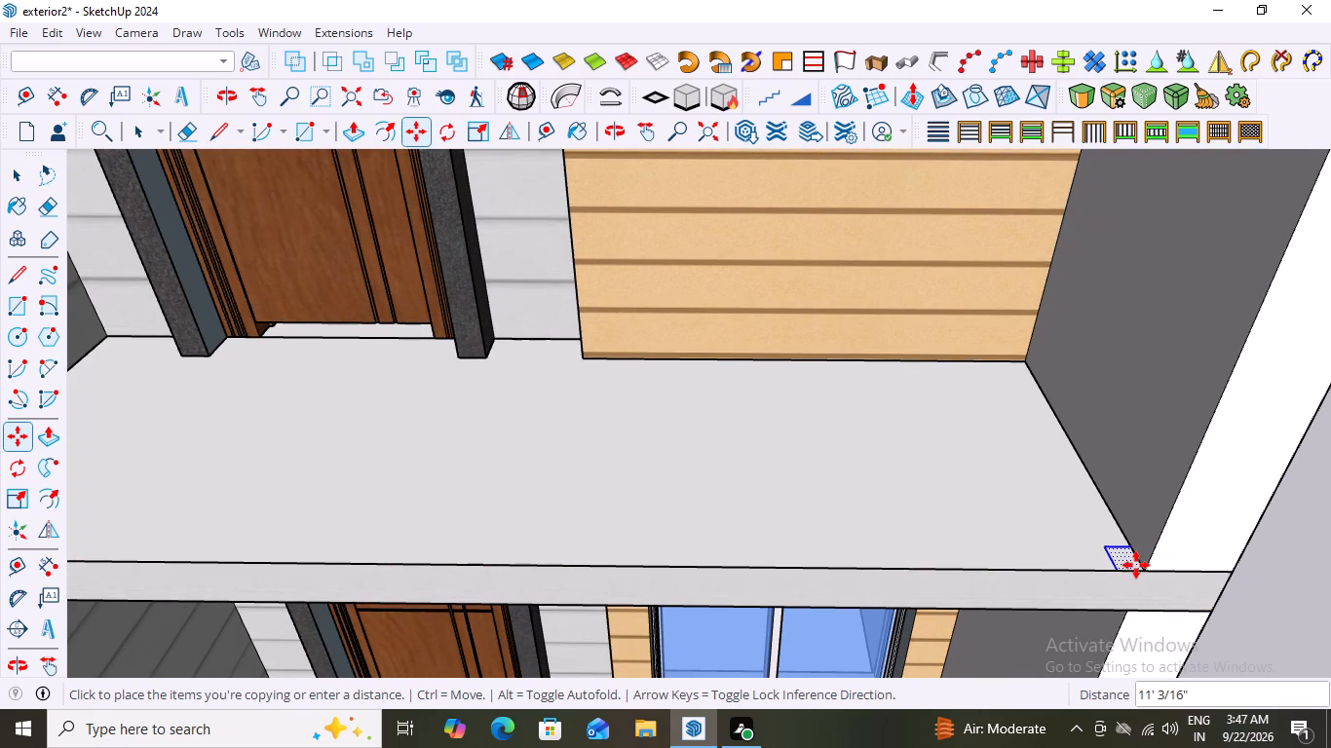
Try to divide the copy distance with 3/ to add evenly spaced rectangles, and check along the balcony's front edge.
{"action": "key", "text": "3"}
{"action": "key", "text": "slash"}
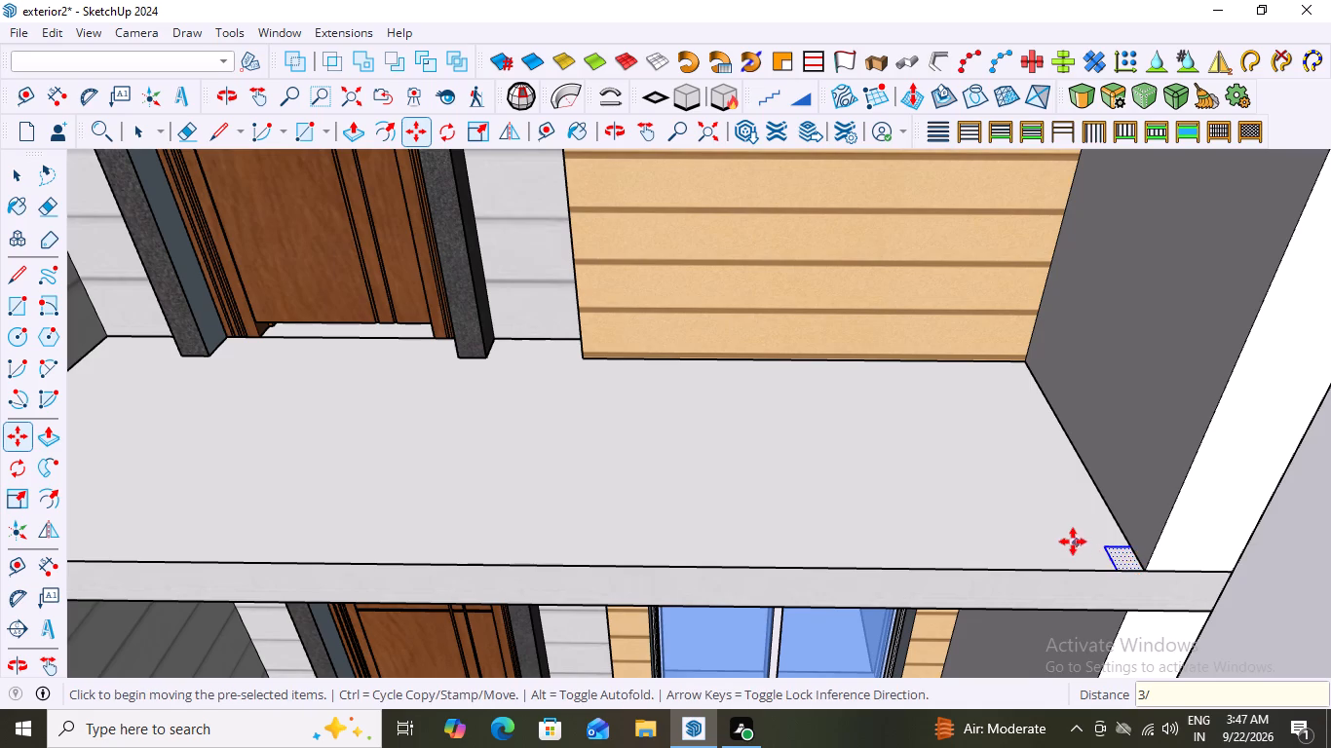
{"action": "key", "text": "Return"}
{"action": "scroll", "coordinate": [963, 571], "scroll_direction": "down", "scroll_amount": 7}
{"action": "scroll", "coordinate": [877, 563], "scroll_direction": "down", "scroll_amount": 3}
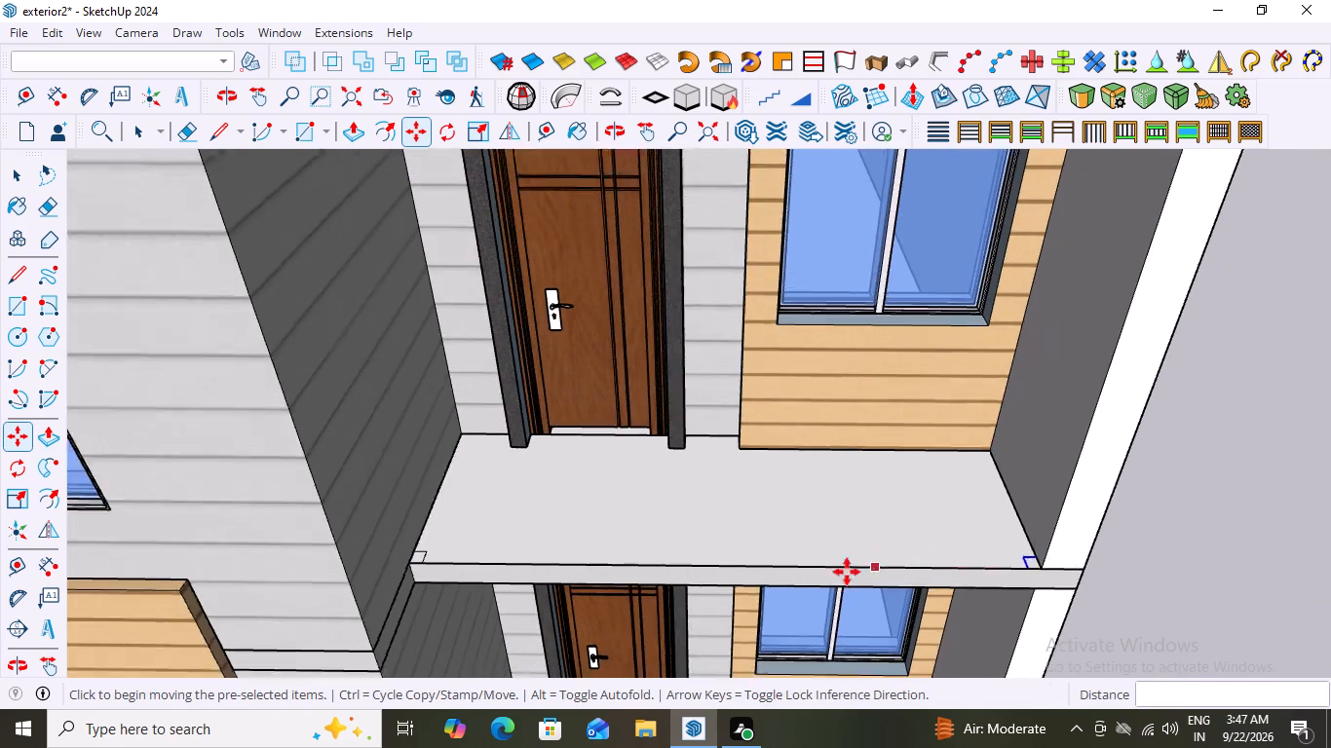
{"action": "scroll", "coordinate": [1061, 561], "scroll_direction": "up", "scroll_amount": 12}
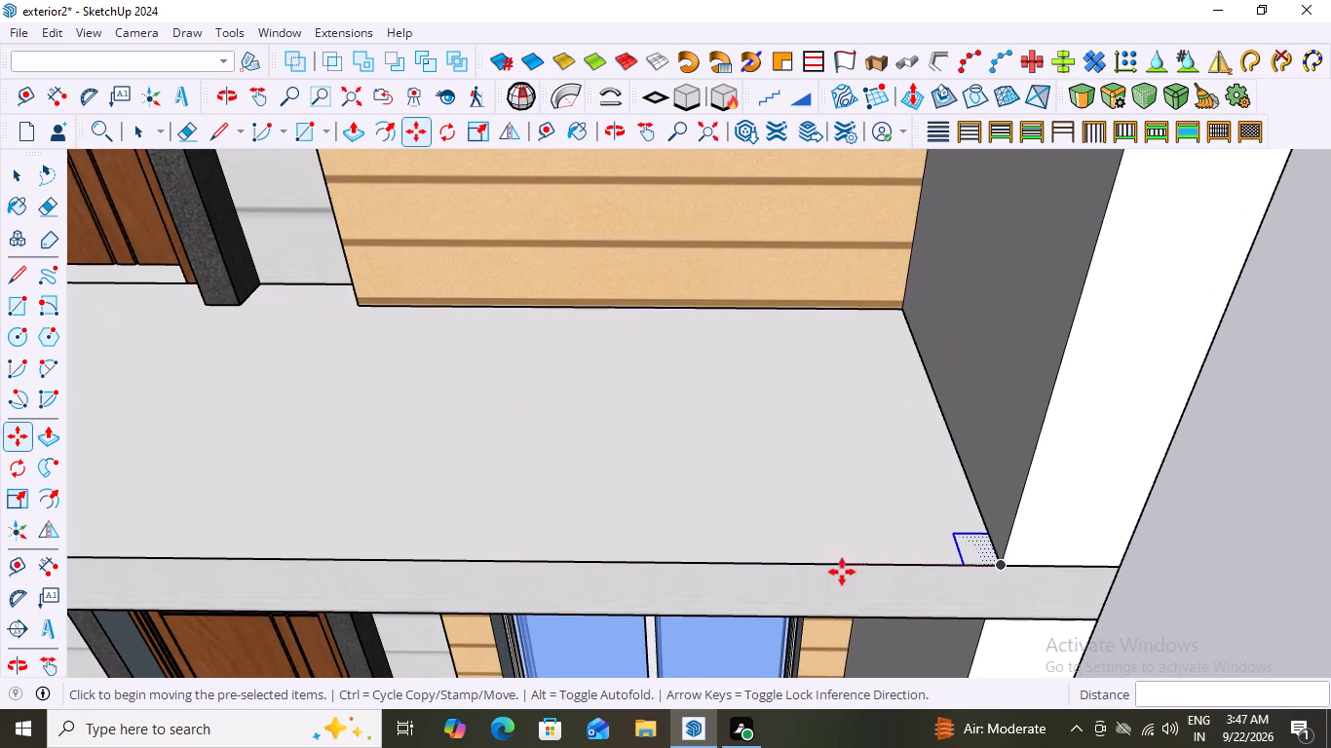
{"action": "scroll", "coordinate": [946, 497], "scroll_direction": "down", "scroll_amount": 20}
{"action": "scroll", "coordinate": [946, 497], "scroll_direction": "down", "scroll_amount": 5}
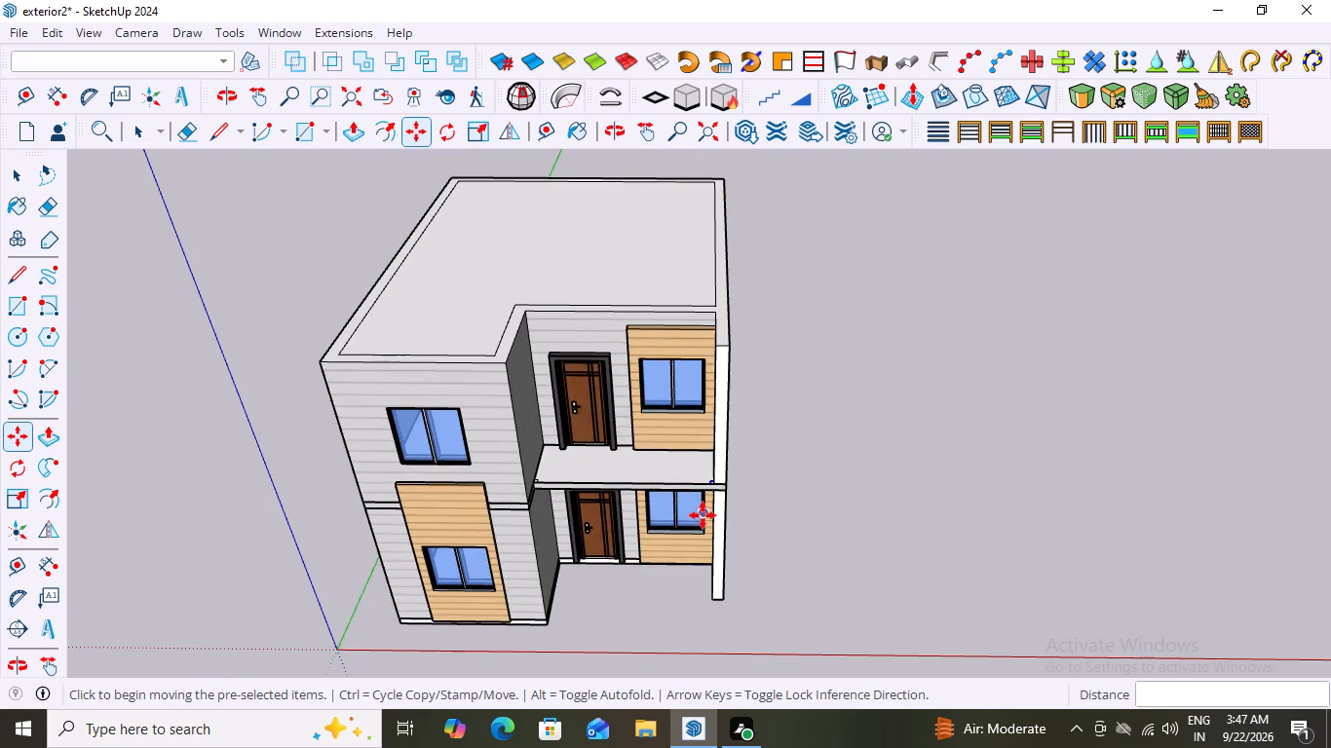
Open the upper storey group and the floor band group, examine the balcony corner at the small rectangle, and leave the group.
{"action": "scroll", "coordinate": [640, 496], "scroll_direction": "up", "scroll_amount": 3}
{"action": "key", "text": "space"}
{"action": "double_click", "coordinate": [652, 455]}
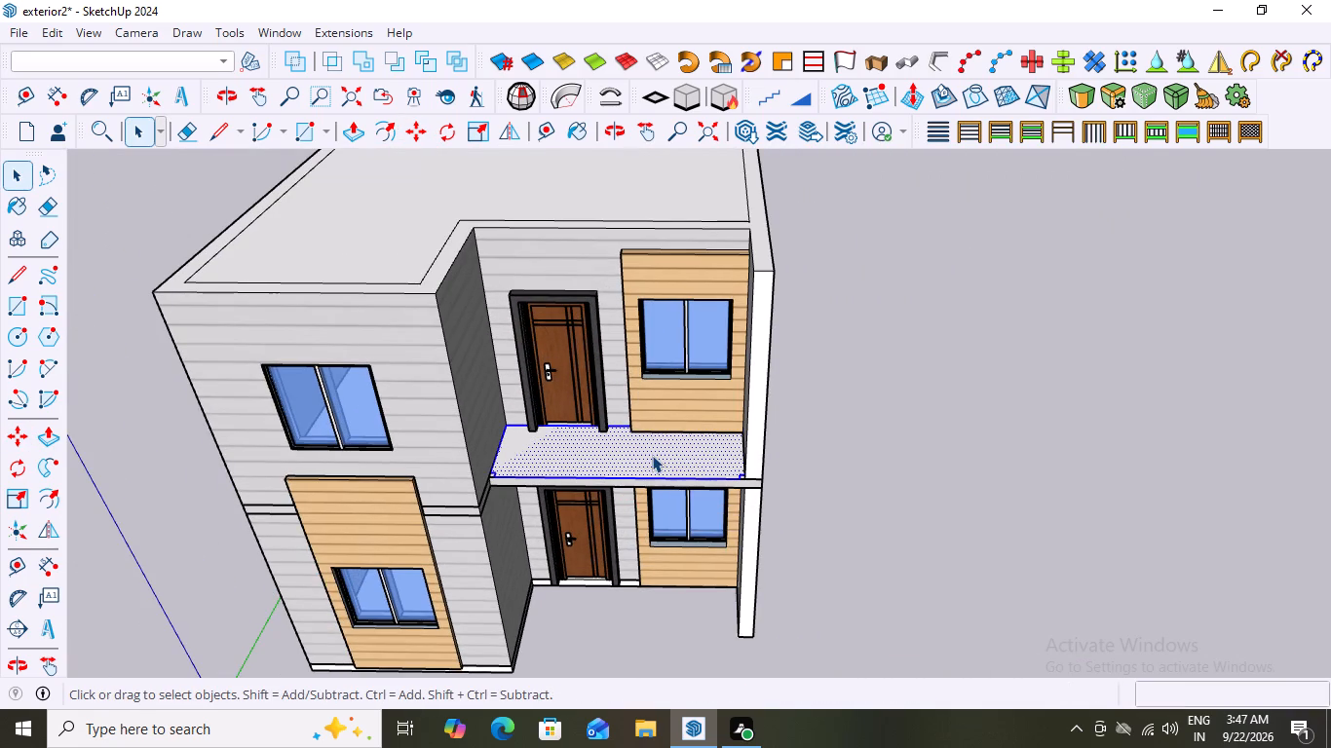
{"action": "double_click", "coordinate": [409, 236]}
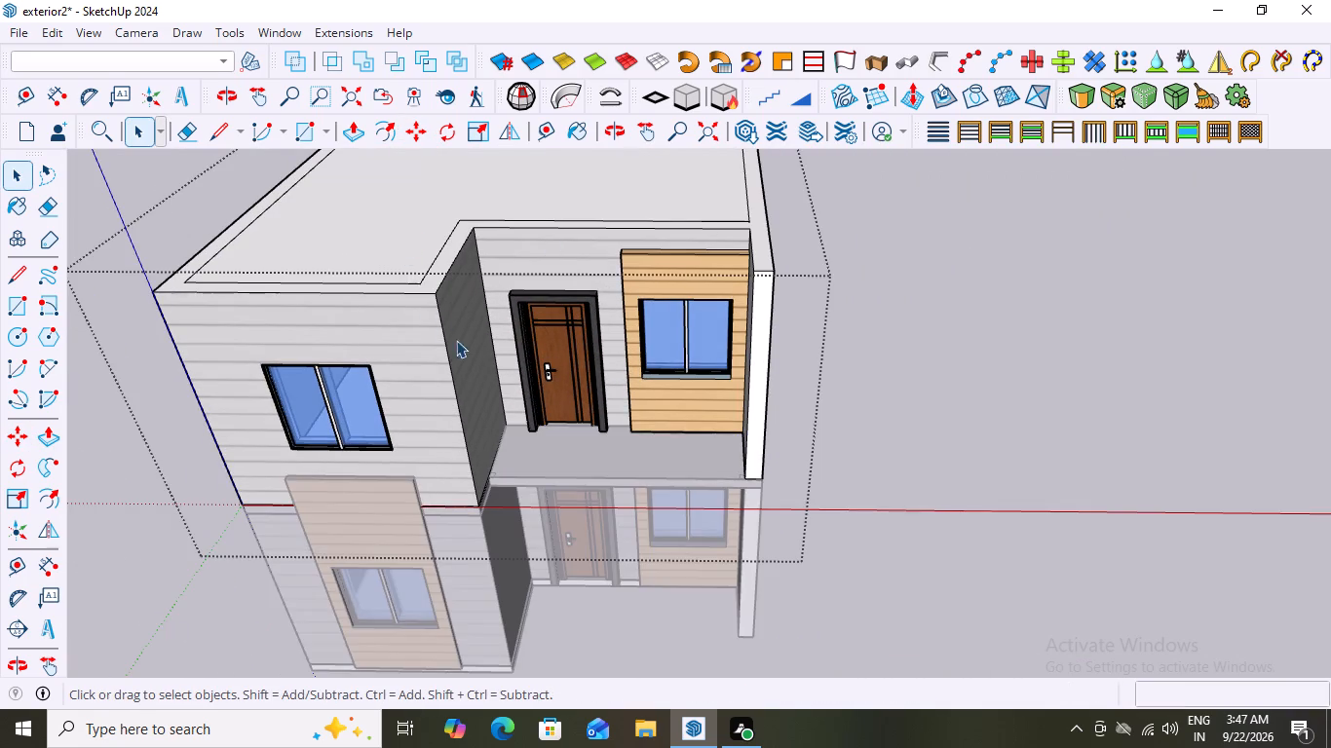
{"action": "scroll", "coordinate": [580, 449], "scroll_direction": "up", "scroll_amount": 8}
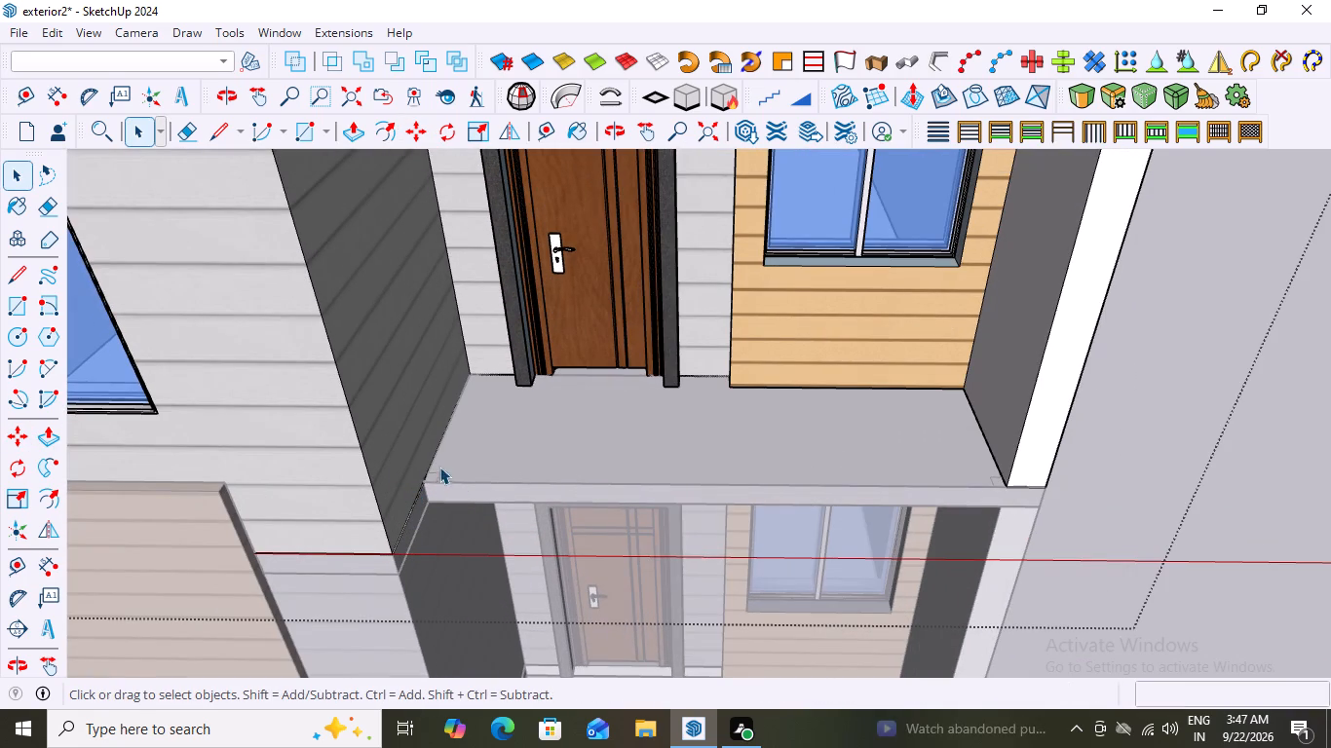
{"action": "left_click", "coordinate": [461, 443]}
{"action": "double_click", "coordinate": [518, 435]}
{"action": "left_click", "coordinate": [505, 450]}
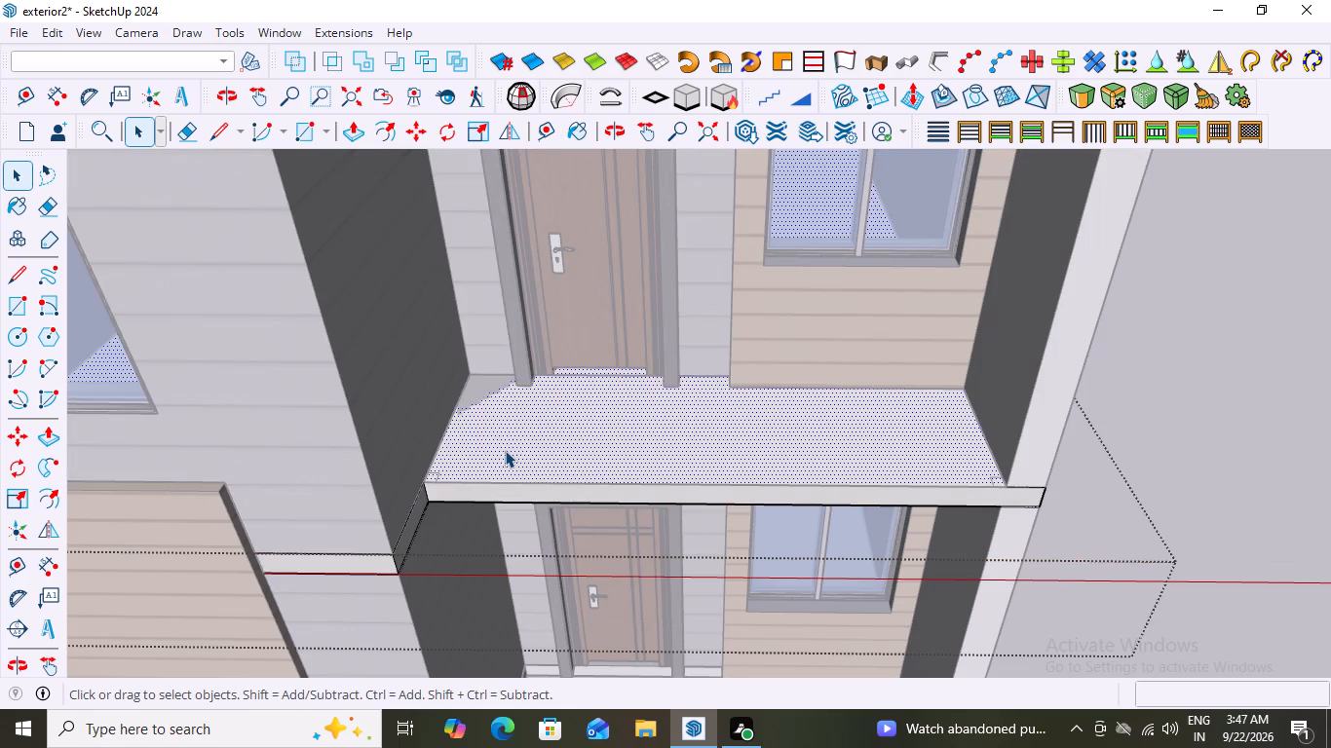
{"action": "middle_click_drag", "start_coordinate": [490, 481], "coordinate": [512, 562]}
{"action": "scroll", "coordinate": [435, 507], "scroll_direction": "up", "scroll_amount": 8}
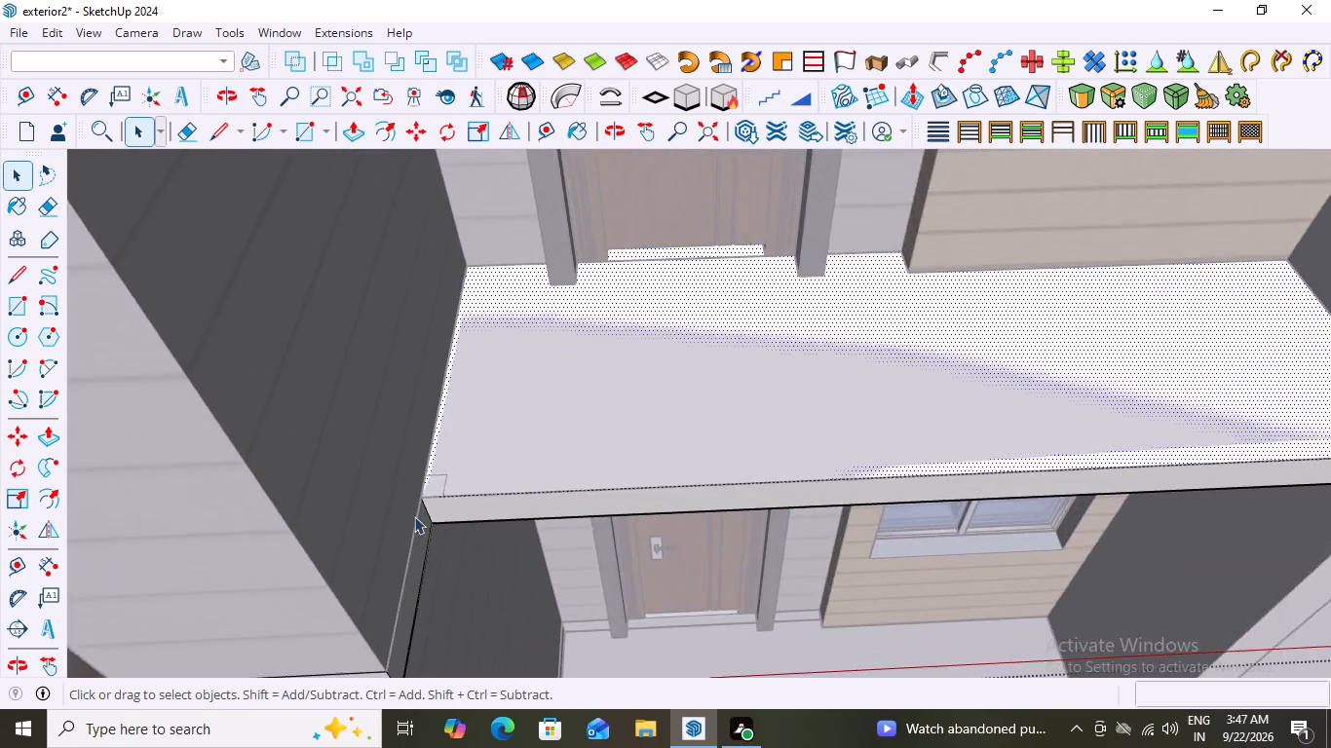
{"action": "scroll", "coordinate": [414, 516], "scroll_direction": "up", "scroll_amount": 9}
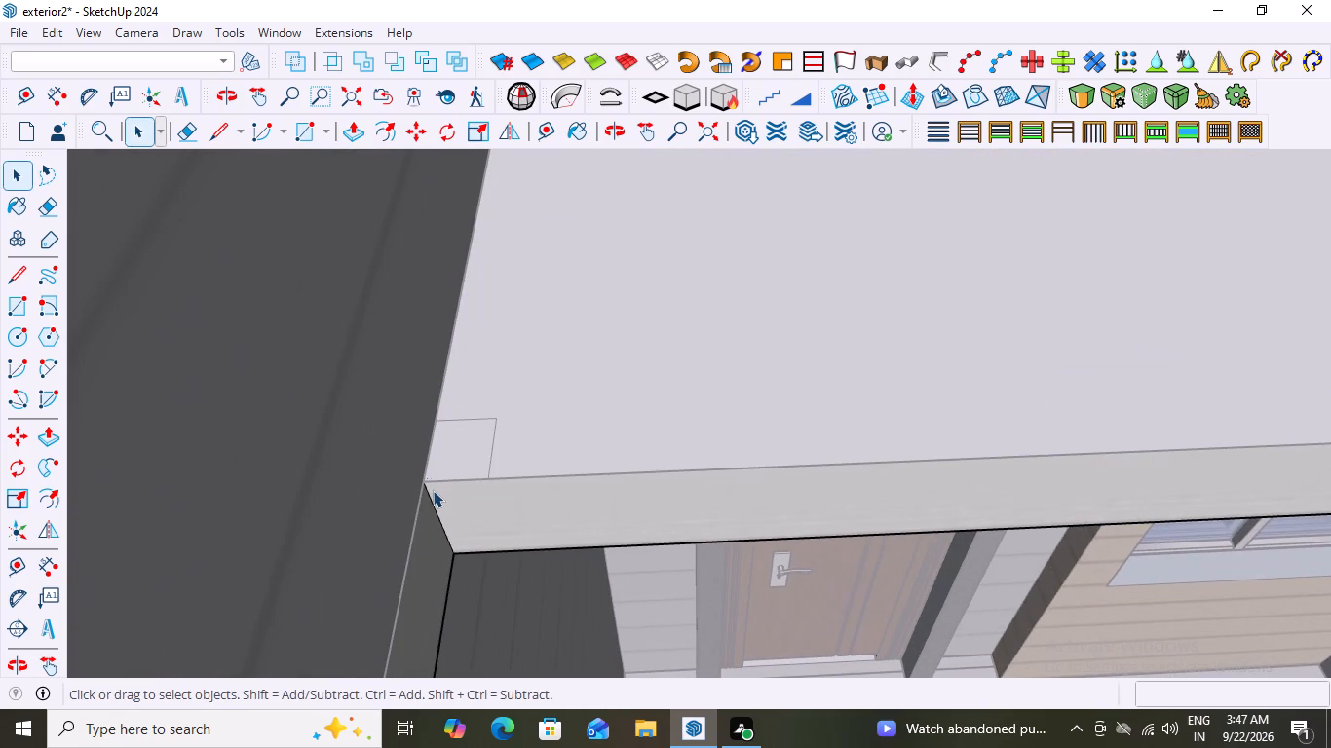
{"action": "key", "text": "Escape"}
{"action": "scroll", "coordinate": [445, 475], "scroll_direction": "down", "scroll_amount": 20}
{"action": "scroll", "coordinate": [445, 475], "scroll_direction": "down", "scroll_amount": 5}
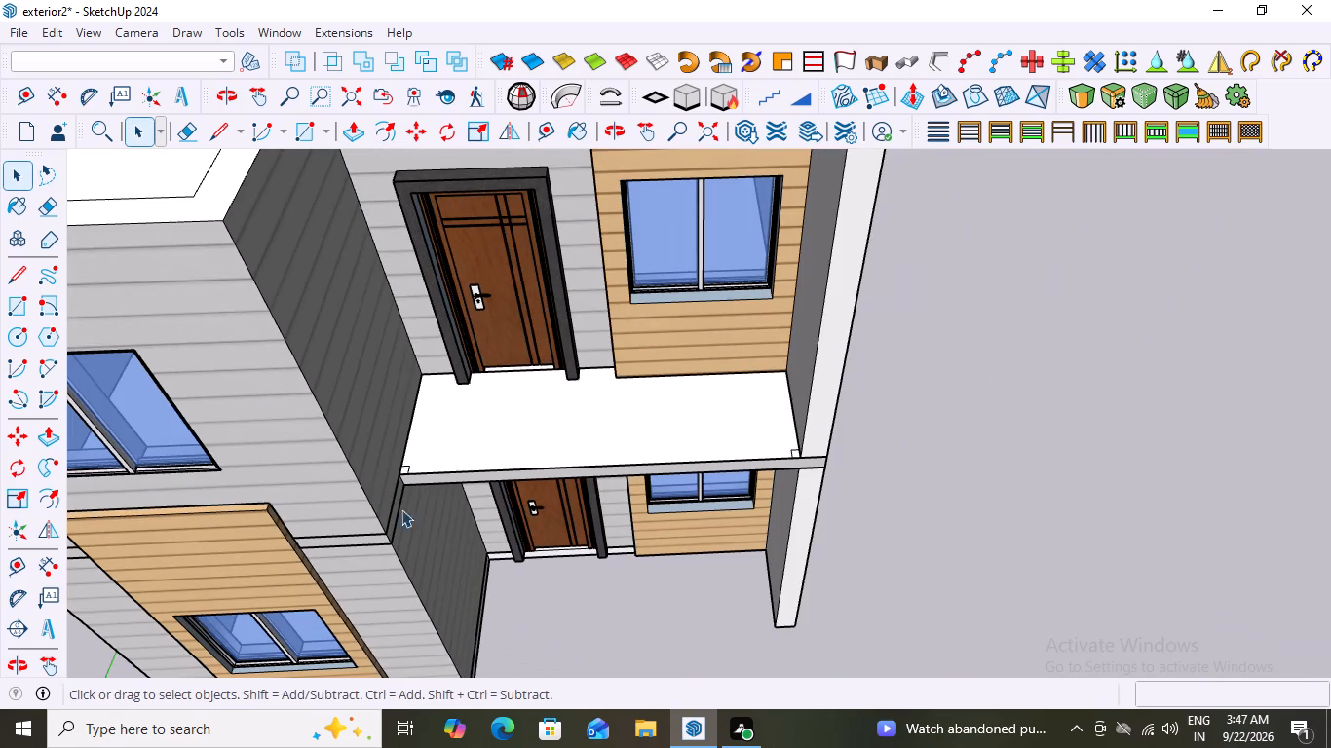
Undo the small rectangles drawn and copied at the two front corners of the balcony floor.
{"action": "key", "text": "ctrl+z"}
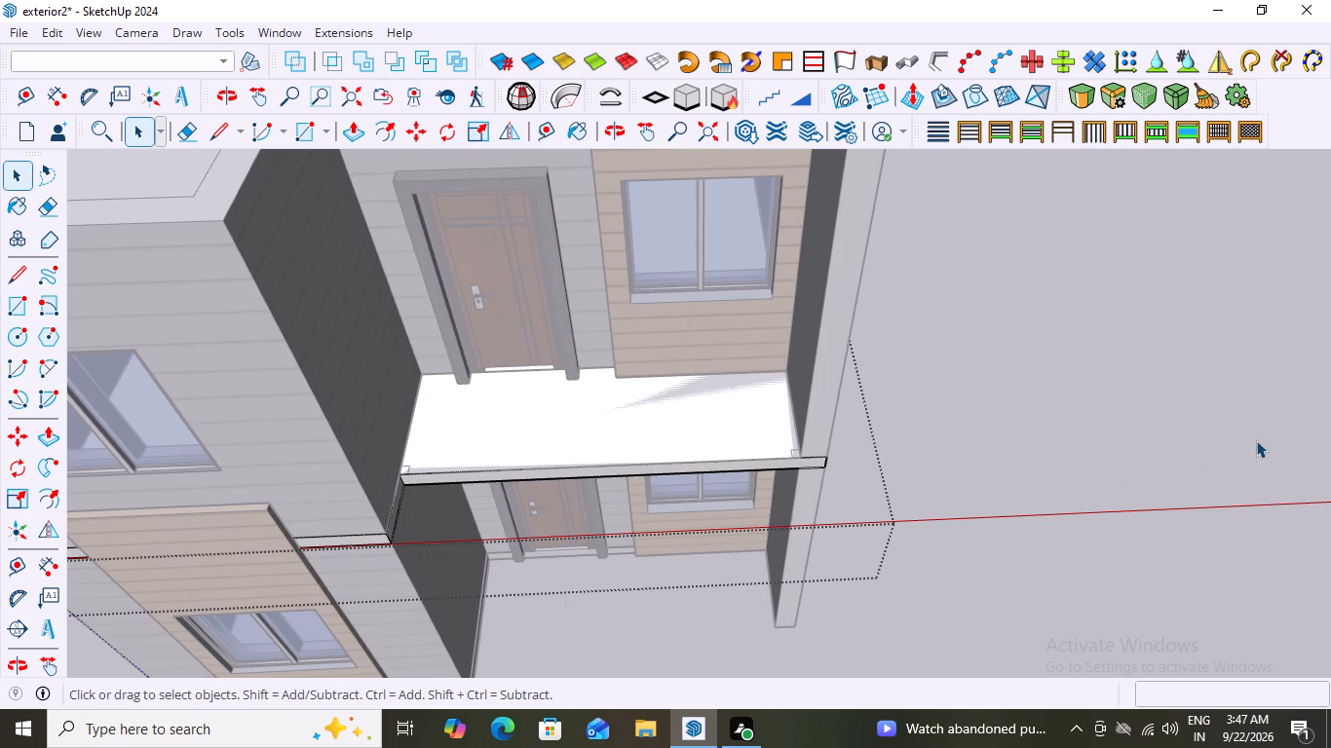
{"action": "key", "text": "ctrl+z"}
{"action": "key", "text": "ctrl+z"}
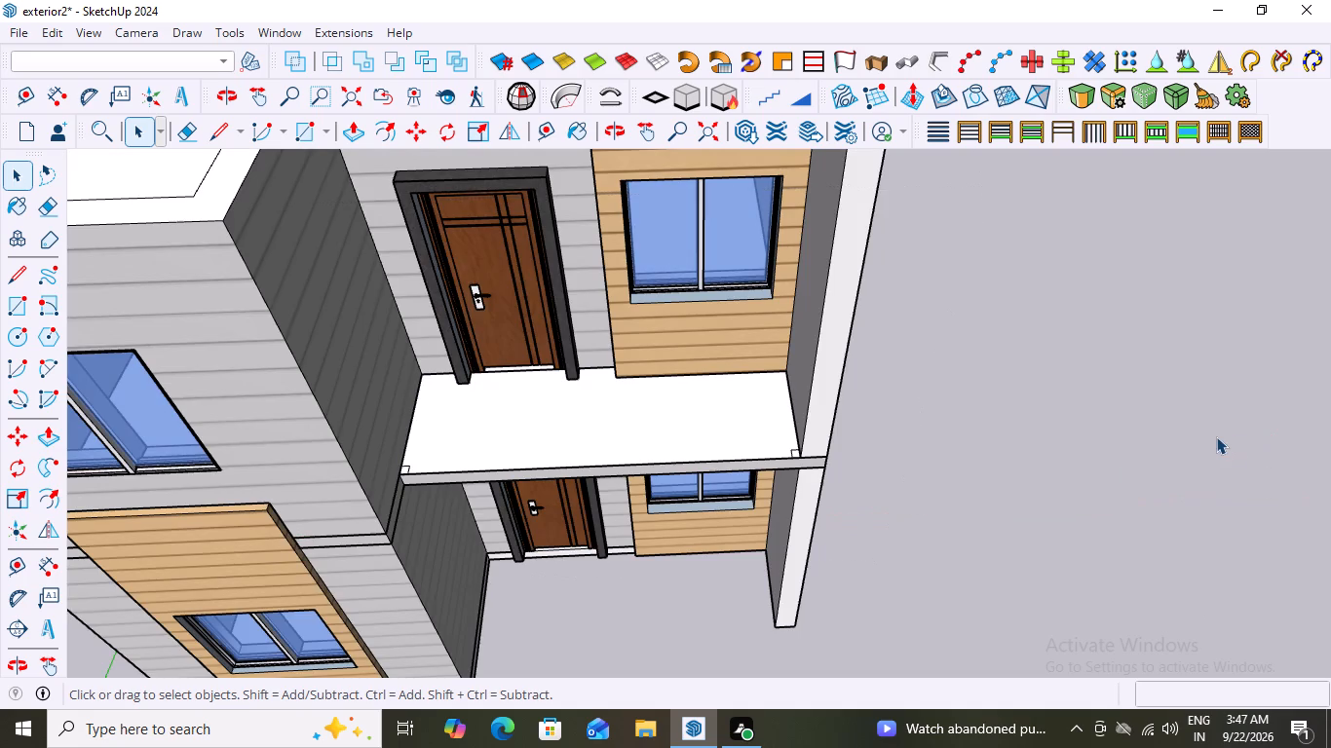
{"action": "key", "text": "ctrl+z"}
{"action": "key", "text": "ctrl+z"}
{"action": "key", "text": "ctrl+z"}
In the floor band group, draw a rectangle about 3" by 3 11/16" at the balcony's front corner beside the projecting siding wall.
{"action": "double_click", "coordinate": [260, 311]}
{"action": "scroll", "coordinate": [513, 399], "scroll_direction": "up", "scroll_amount": 1}
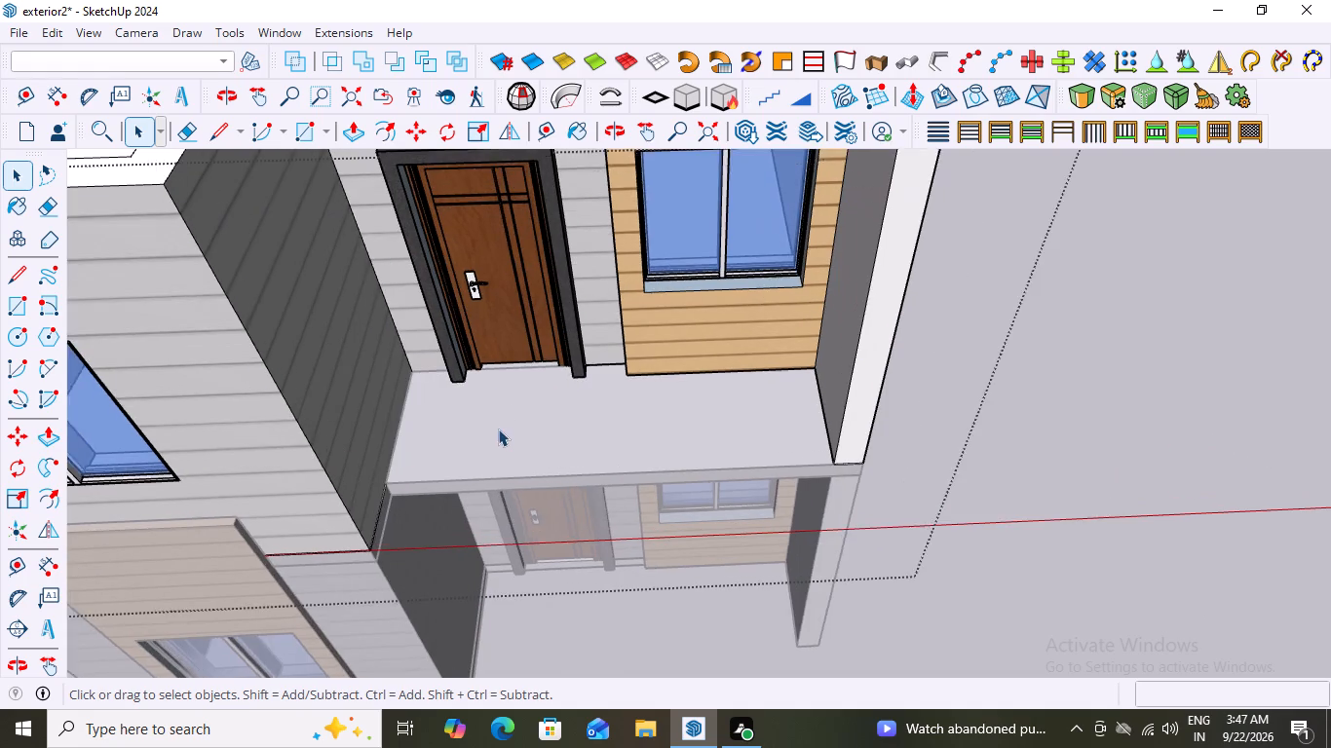
{"action": "scroll", "coordinate": [492, 435], "scroll_direction": "up", "scroll_amount": 1}
{"action": "double_click", "coordinate": [481, 411]}
{"action": "middle_click_drag", "start_coordinate": [473, 435], "coordinate": [462, 442]}
{"action": "left_click", "coordinate": [444, 443]}
{"action": "scroll", "coordinate": [372, 480], "scroll_direction": "up", "scroll_amount": 5}
{"action": "left_click", "coordinate": [477, 415]}
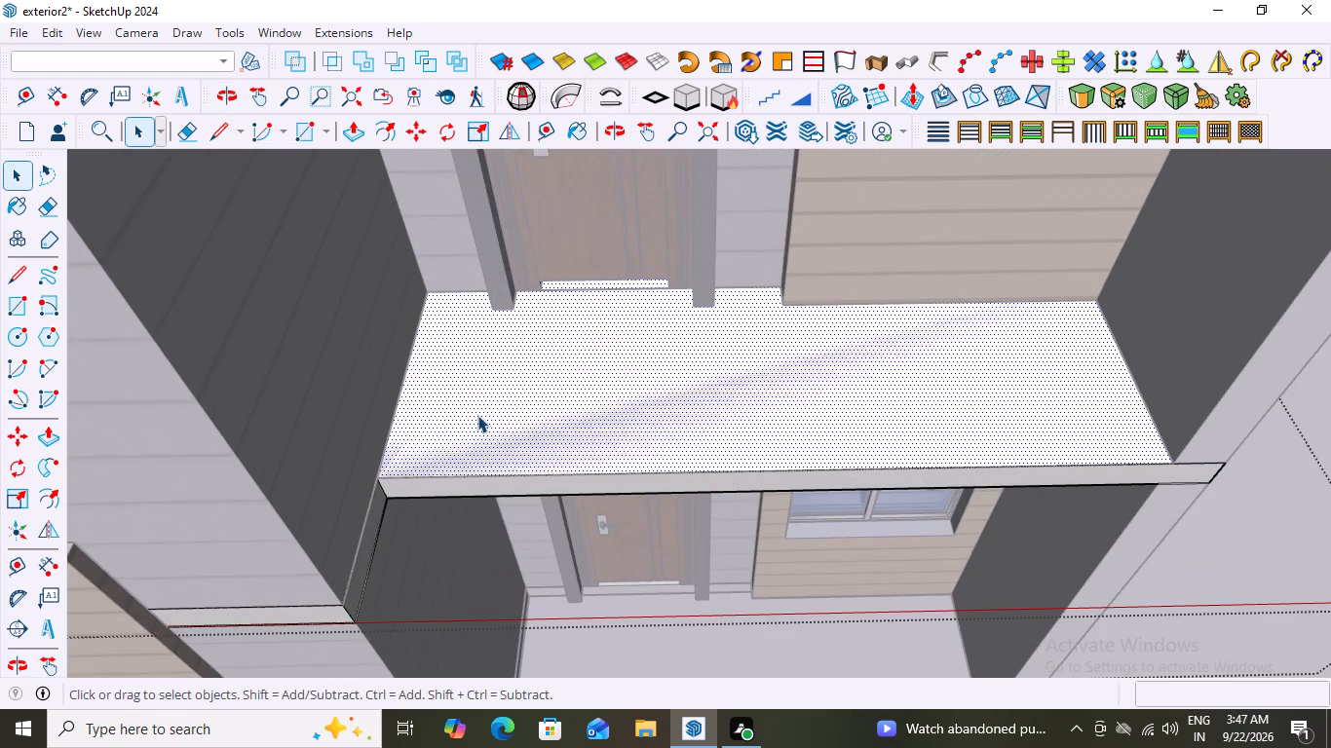
{"action": "double_click", "coordinate": [477, 419]}
{"action": "scroll", "coordinate": [434, 459], "scroll_direction": "up", "scroll_amount": 2}
{"action": "left_click", "coordinate": [495, 398]}
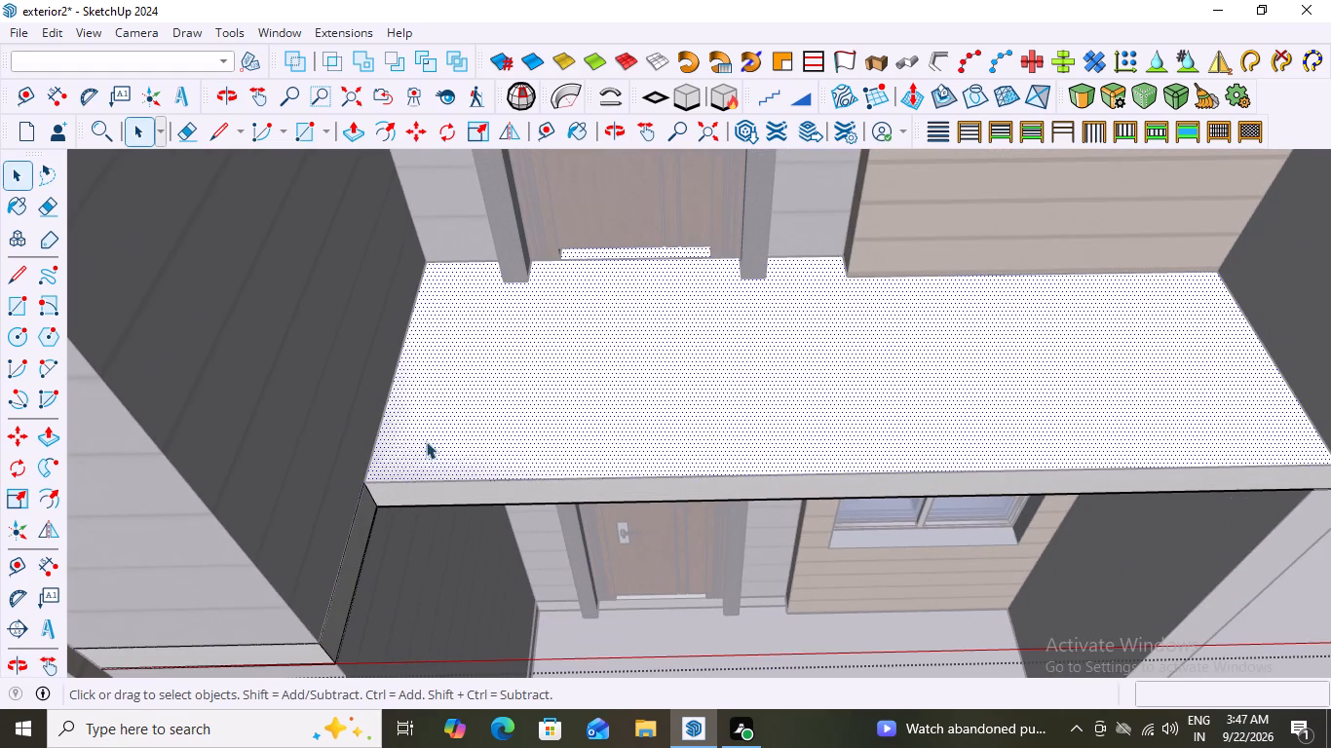
{"action": "scroll", "coordinate": [380, 468], "scroll_direction": "up", "scroll_amount": 2}
{"action": "key", "text": "r"}
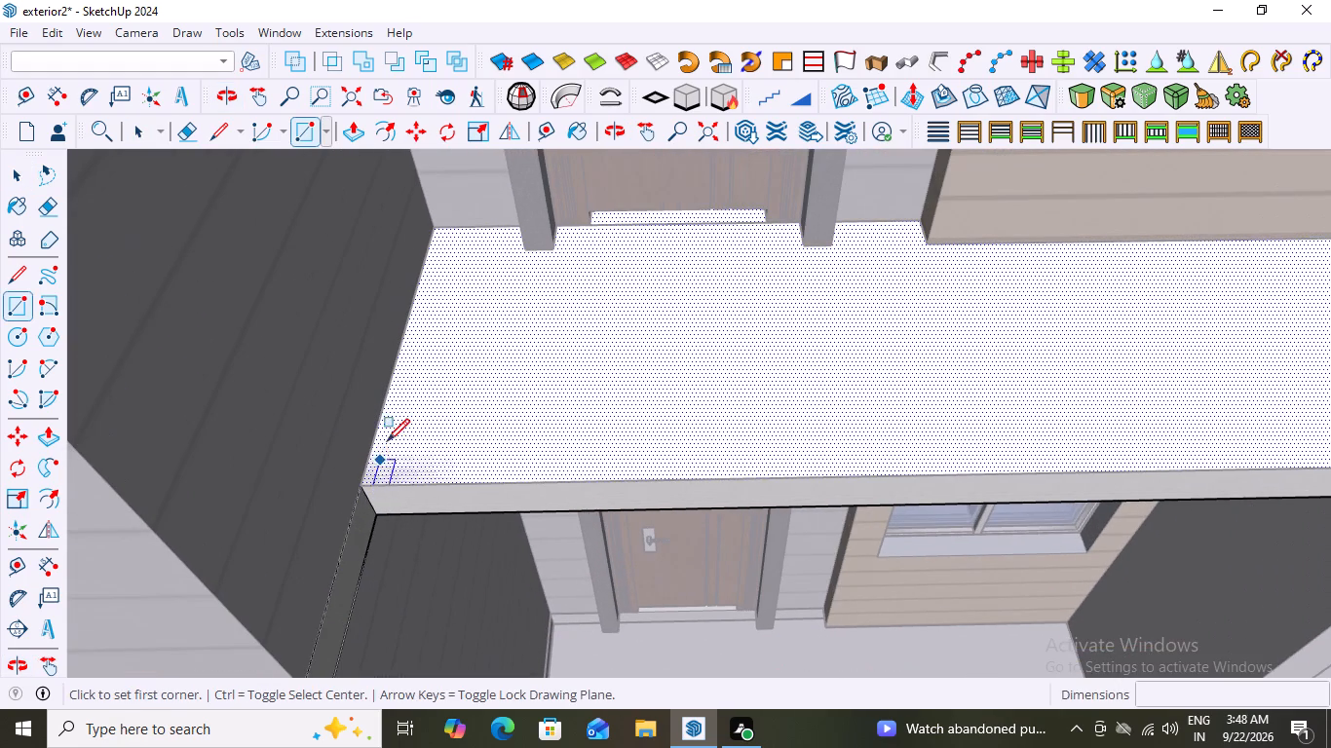
{"action": "left_click", "coordinate": [361, 485]}
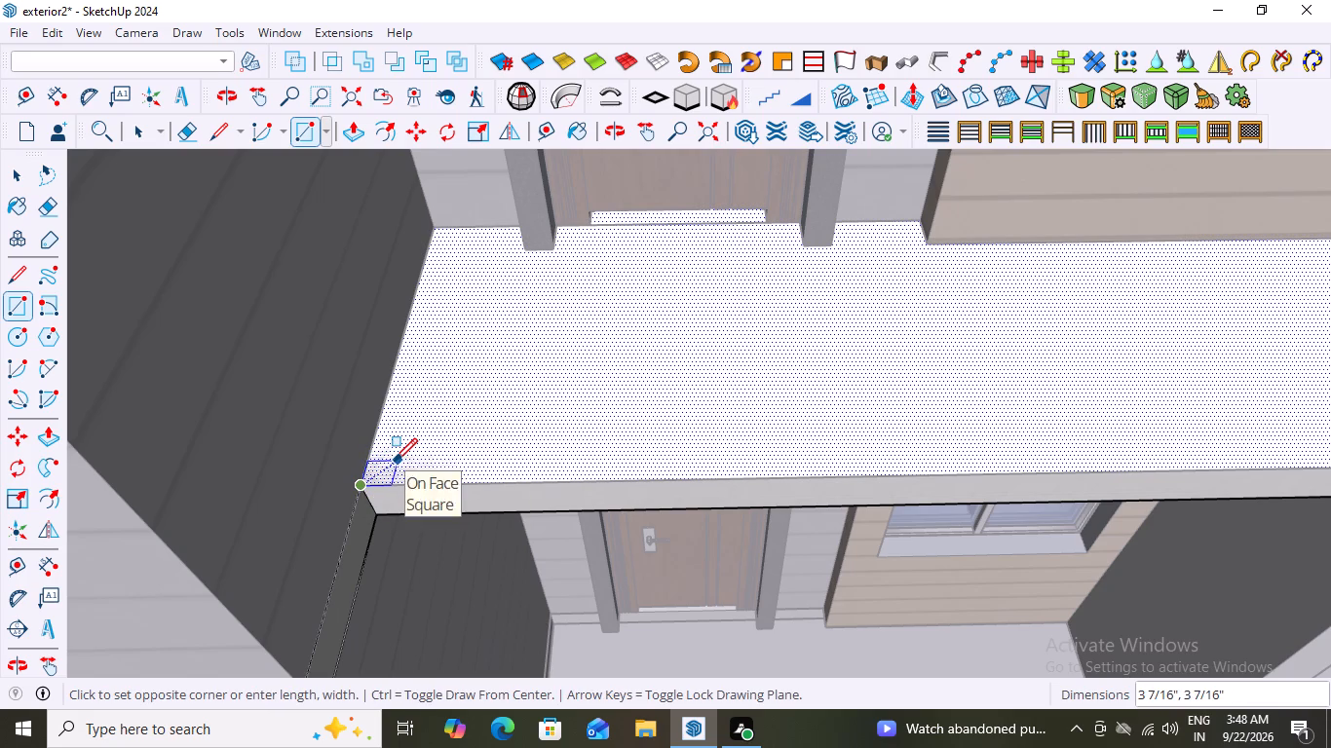
{"action": "left_click", "coordinate": [395, 459]}
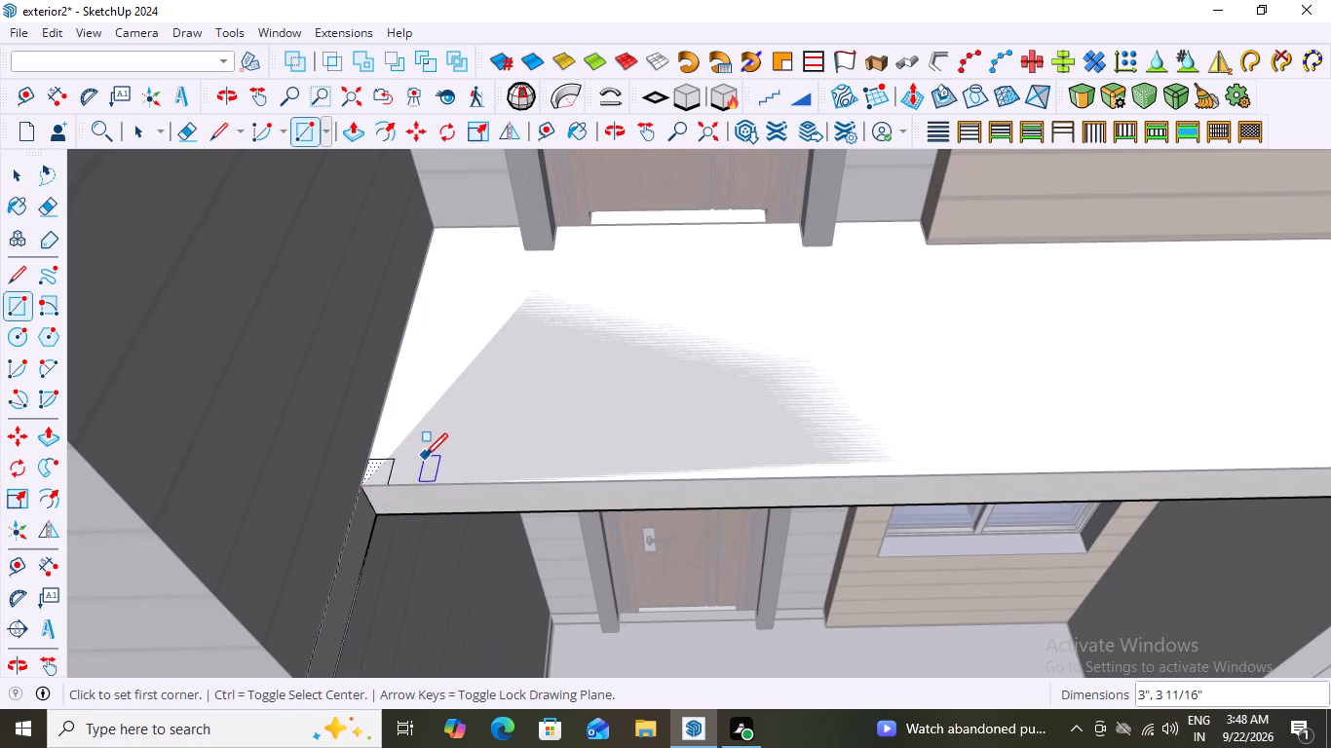
Create a component from the small corner rectangle and its edges, without replacing the selection with it.
{"action": "key", "text": "space"}
{"action": "triple_click", "coordinate": [383, 473]}
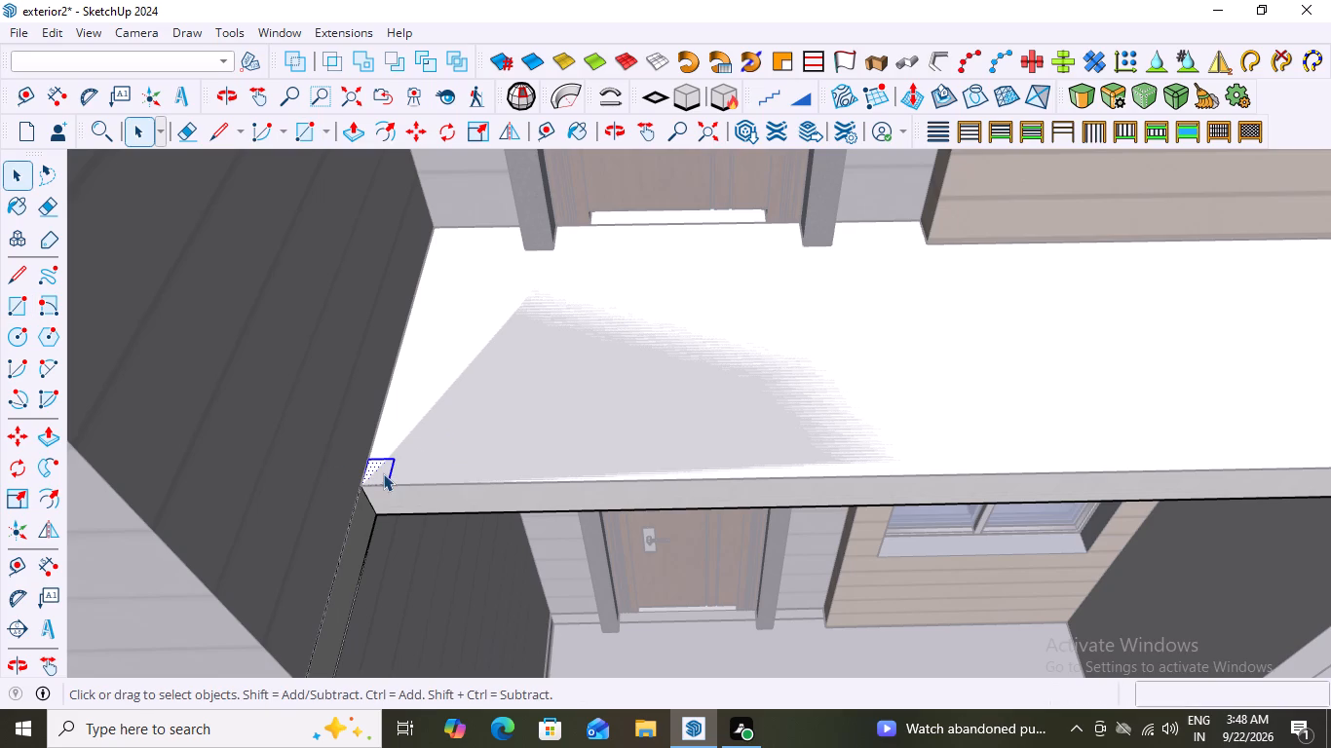
{"action": "double_click", "coordinate": [383, 473]}
{"action": "scroll", "coordinate": [367, 490], "scroll_direction": "up", "scroll_amount": 16}
{"action": "scroll", "coordinate": [421, 493], "scroll_direction": "down", "scroll_amount": 2}
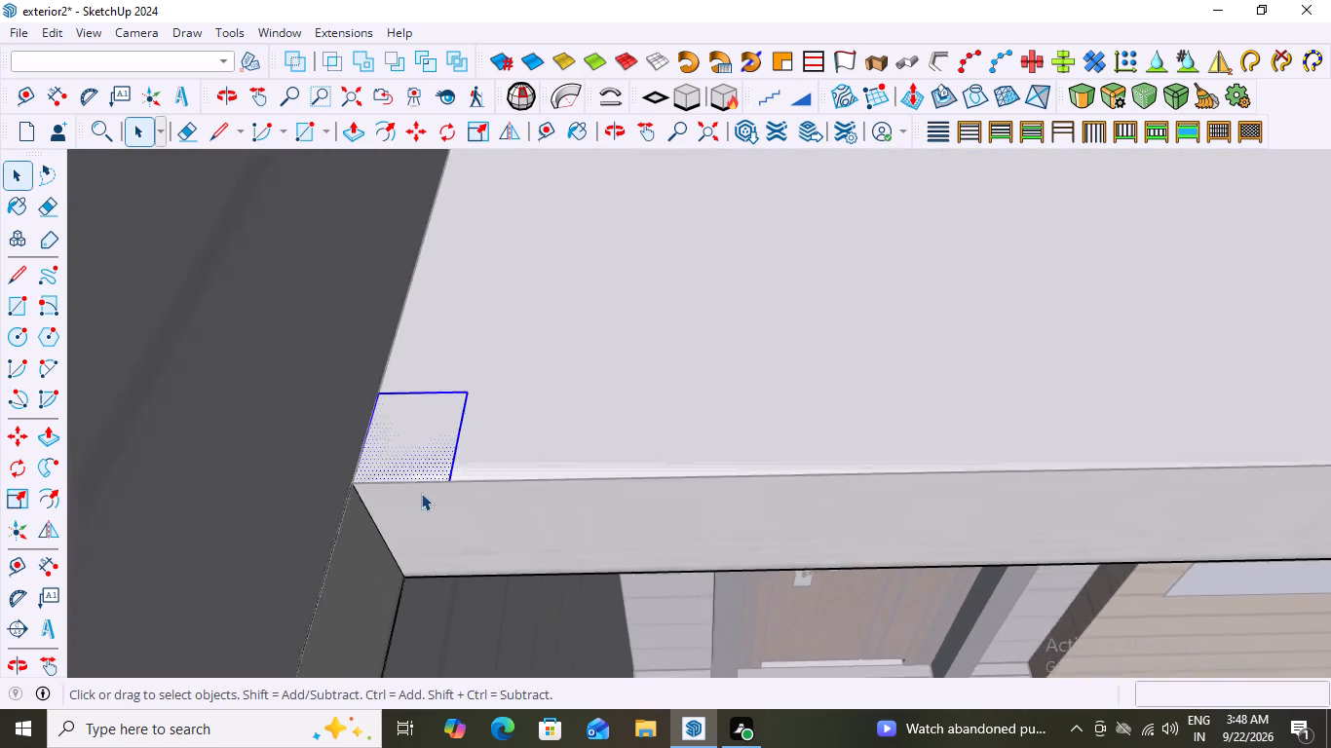
{"action": "scroll", "coordinate": [421, 493], "scroll_direction": "down", "scroll_amount": 5}
{"action": "right_click", "coordinate": [417, 453]}
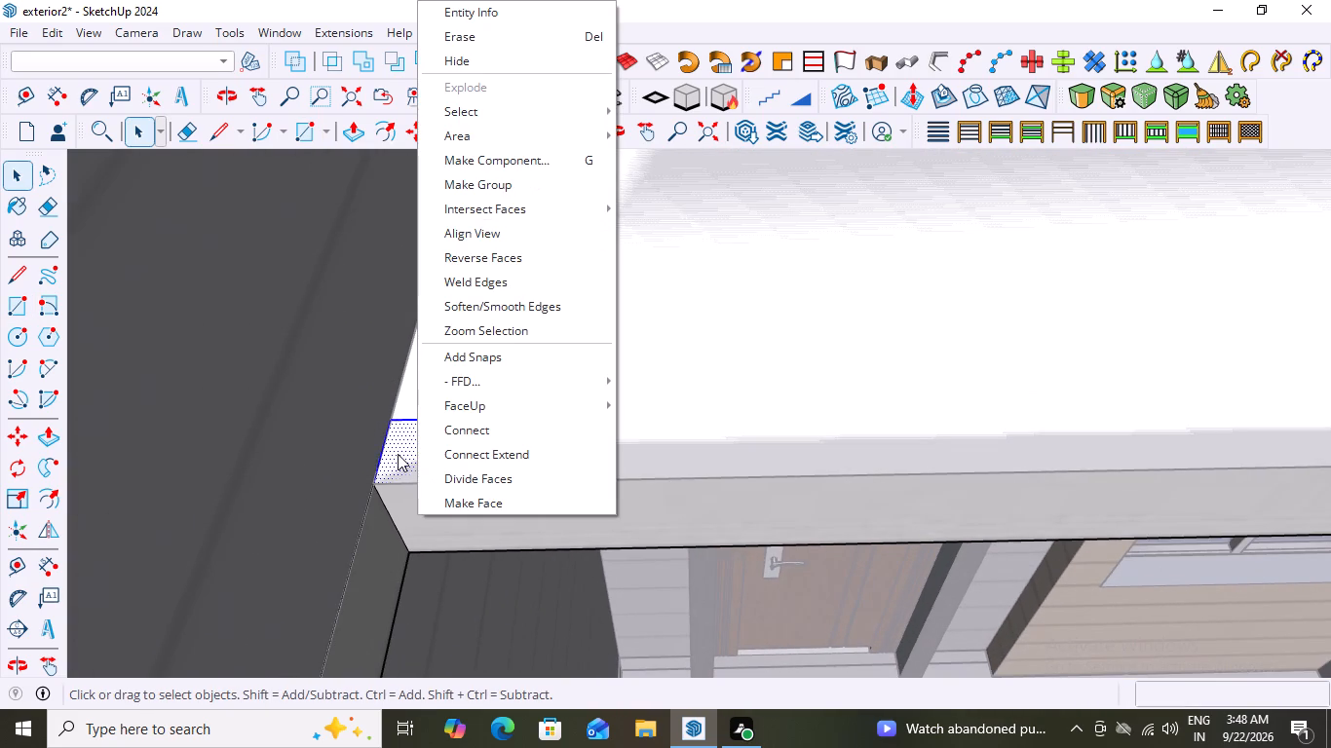
{"action": "left_click", "coordinate": [486, 159]}
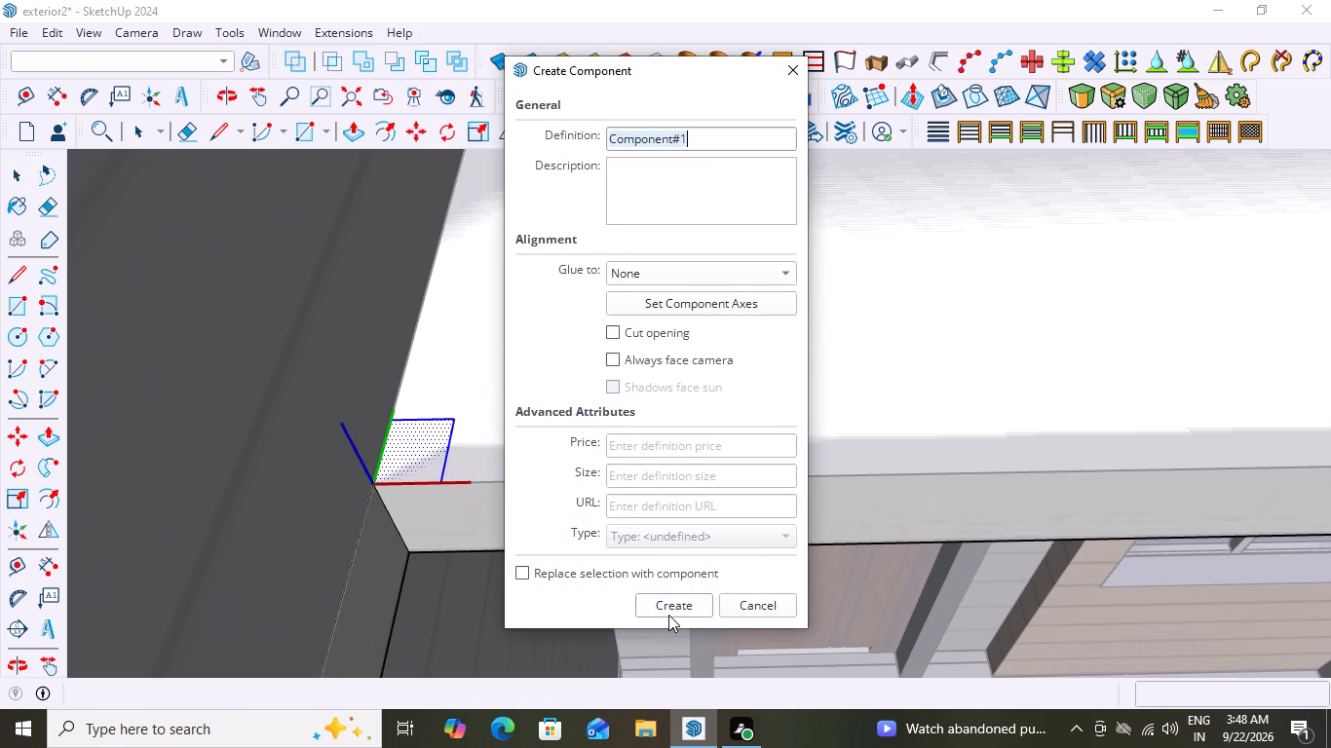
{"action": "left_click", "coordinate": [668, 605]}
Copy the small rectangle with its edges 11' along the balcony's front edge to the opposite front corner.
{"action": "left_click", "coordinate": [424, 452]}
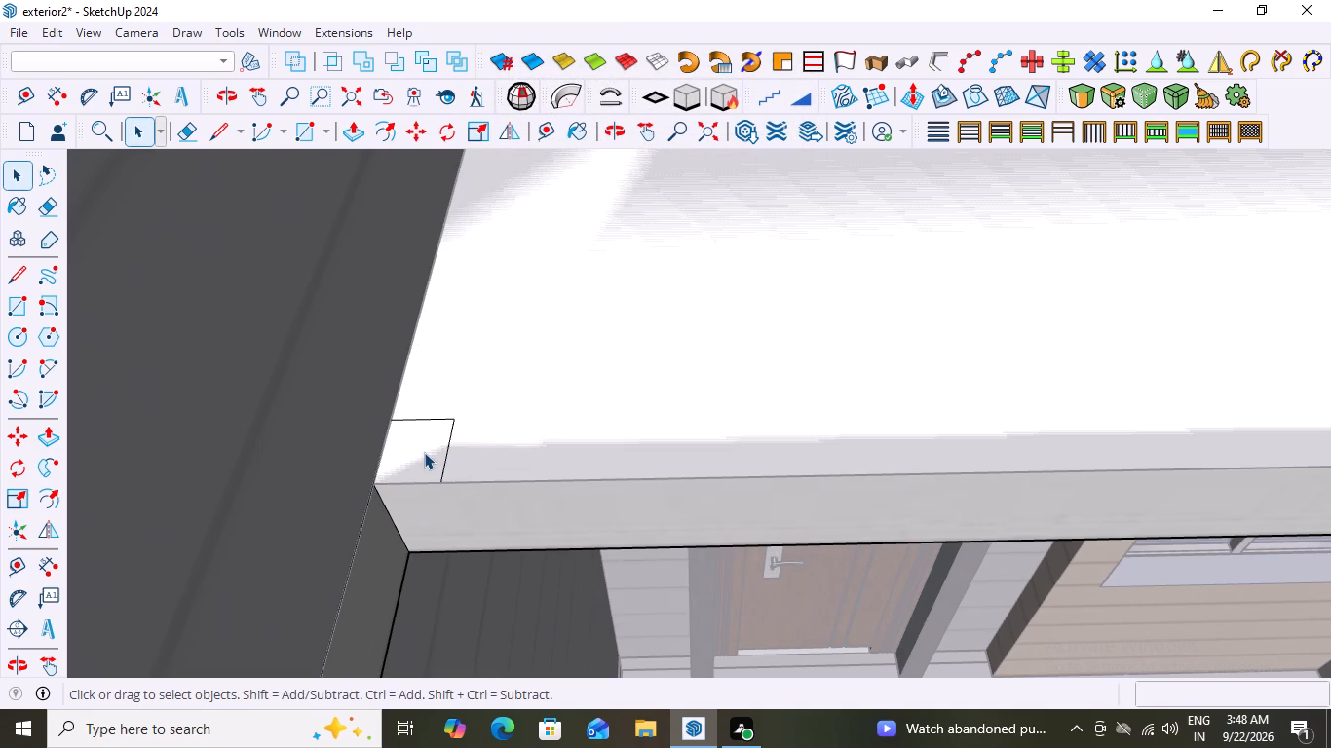
{"action": "double_click", "coordinate": [424, 452]}
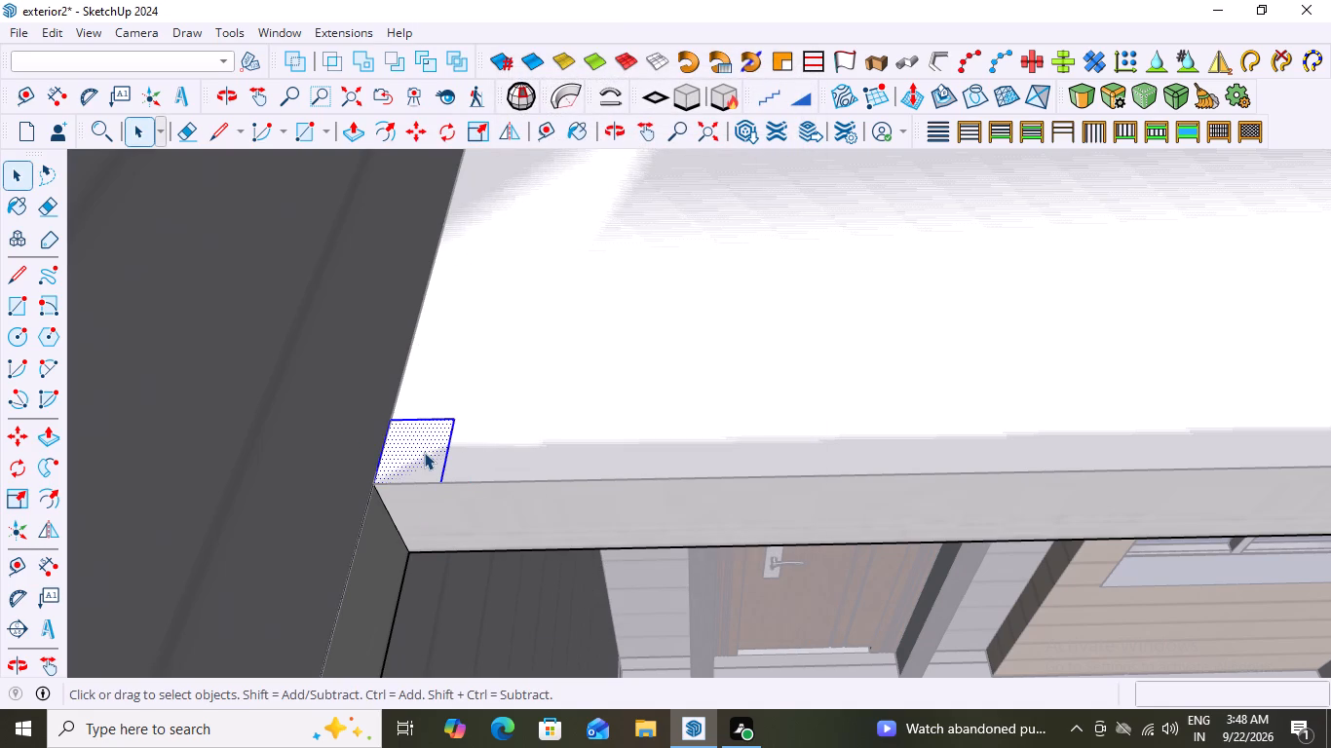
{"action": "key", "text": "m"}
{"action": "left_click", "coordinate": [443, 483]}
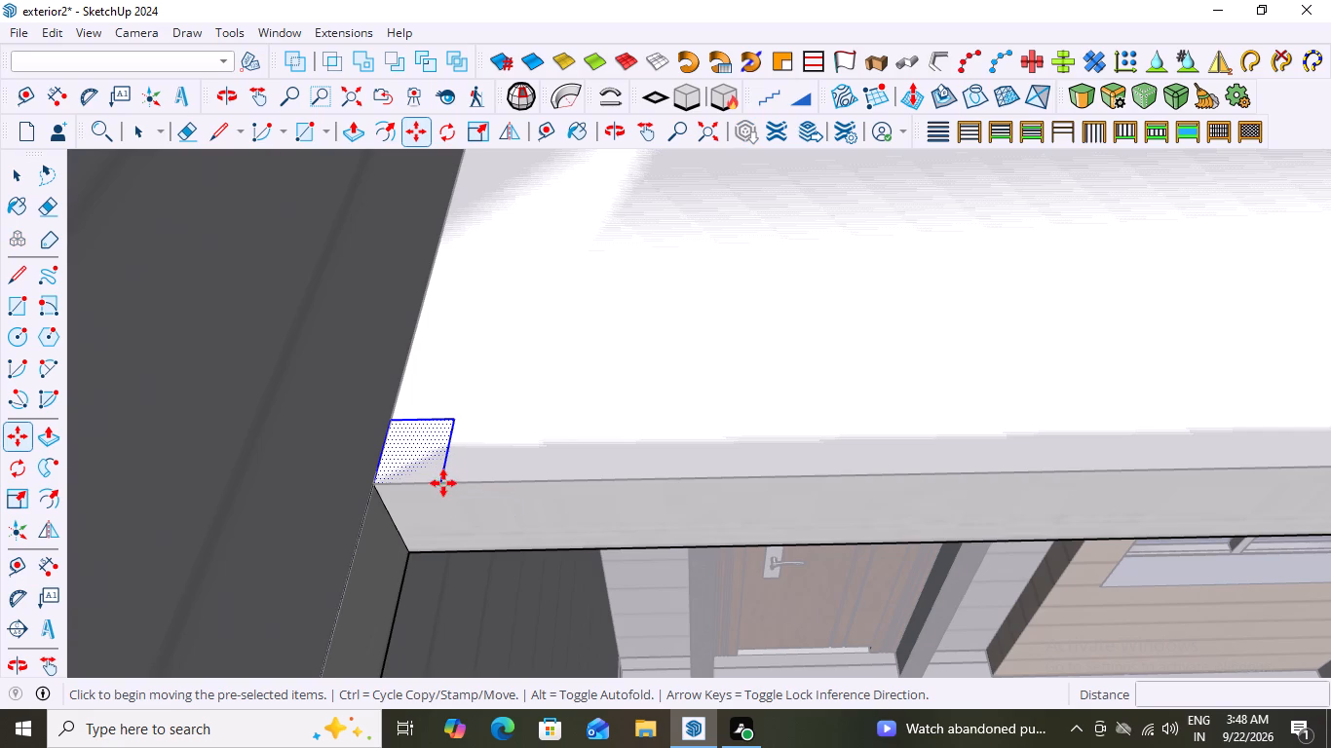
{"action": "scroll", "coordinate": [593, 445], "scroll_direction": "down", "scroll_amount": 15}
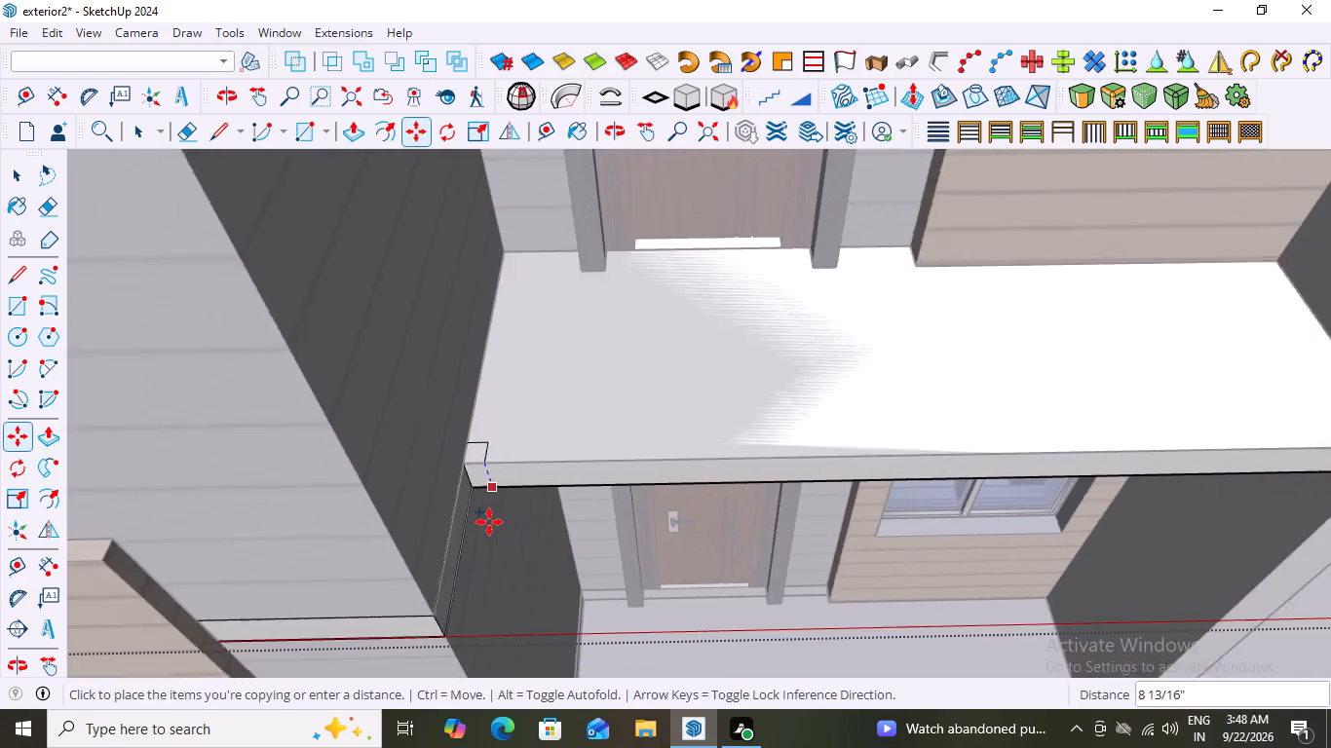
{"action": "scroll", "coordinate": [772, 510], "scroll_direction": "down", "scroll_amount": 7}
{"action": "scroll", "coordinate": [1048, 486], "scroll_direction": "up", "scroll_amount": 7}
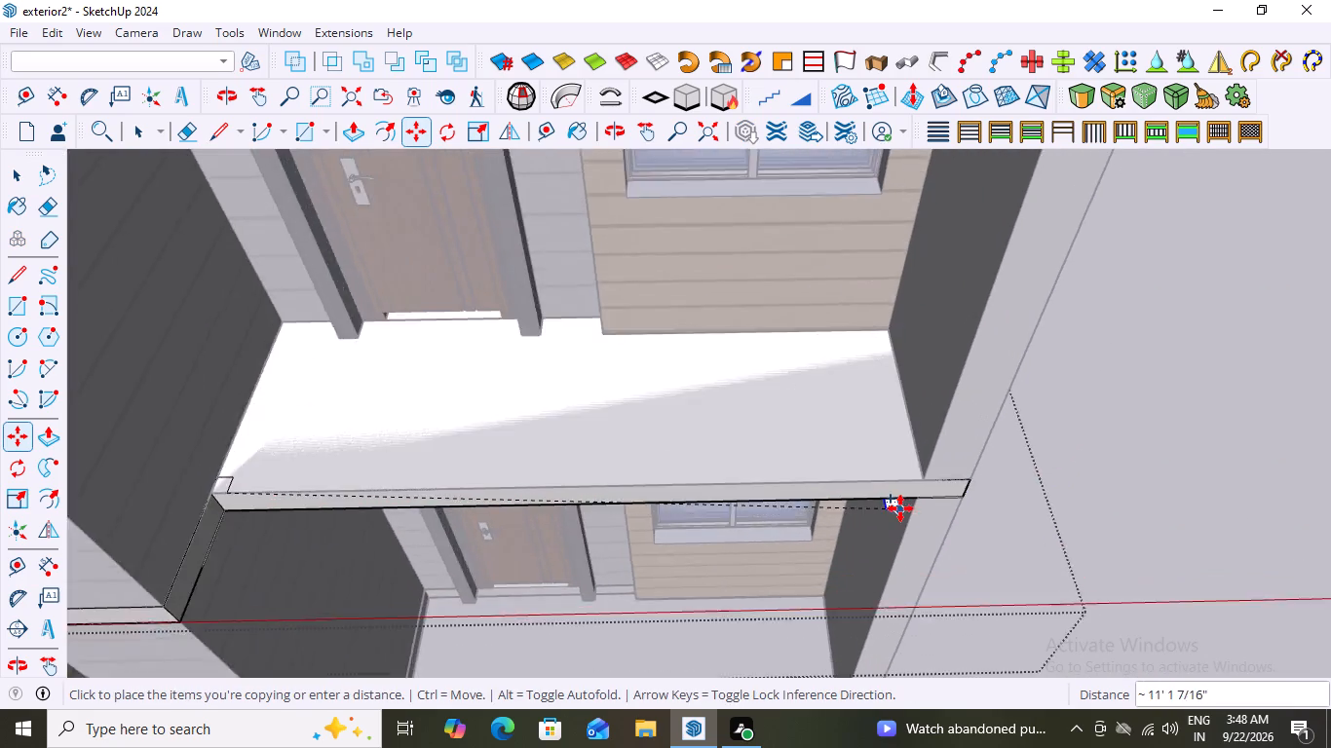
{"action": "scroll", "coordinate": [900, 508], "scroll_direction": "up", "scroll_amount": 6}
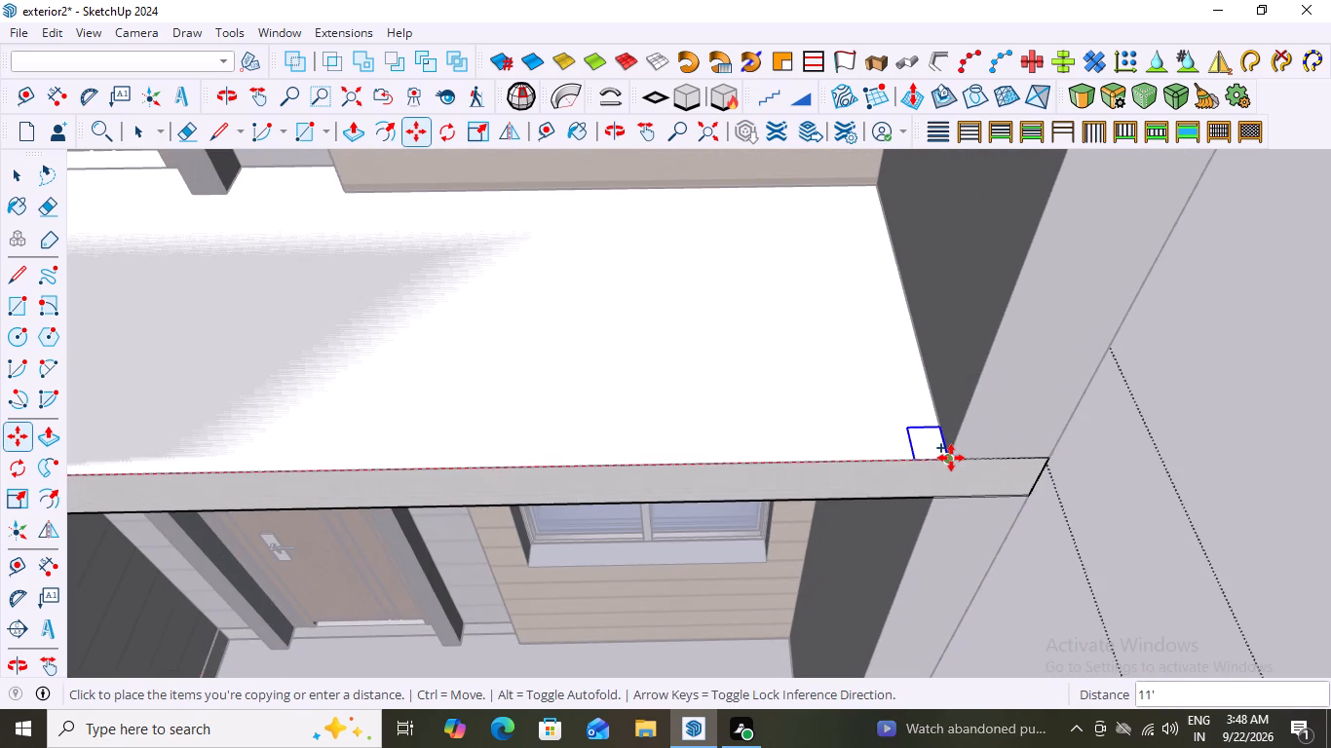
{"action": "left_click", "coordinate": [951, 458]}
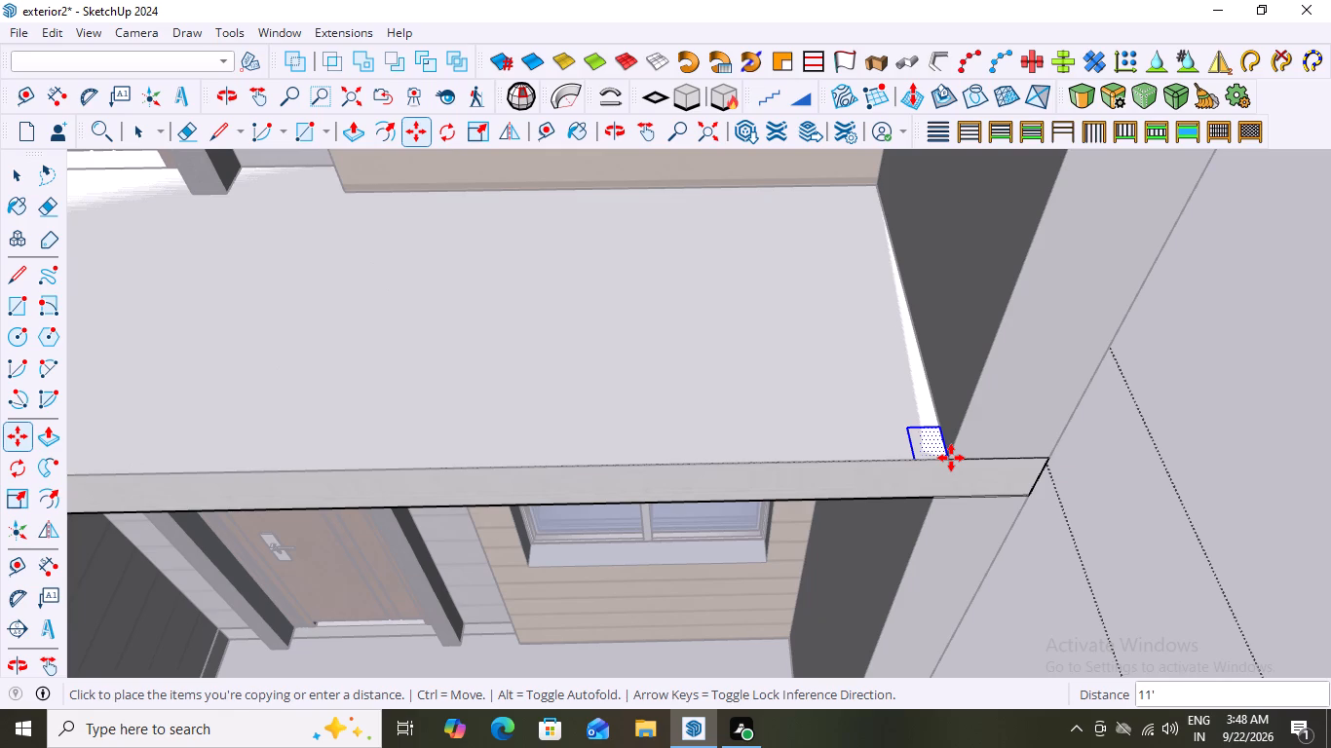
Divide the copy distance with 3/ to add evenly spaced rectangles between the two front corners.
{"action": "key", "text": "3"}
{"action": "key", "text": "slash"}
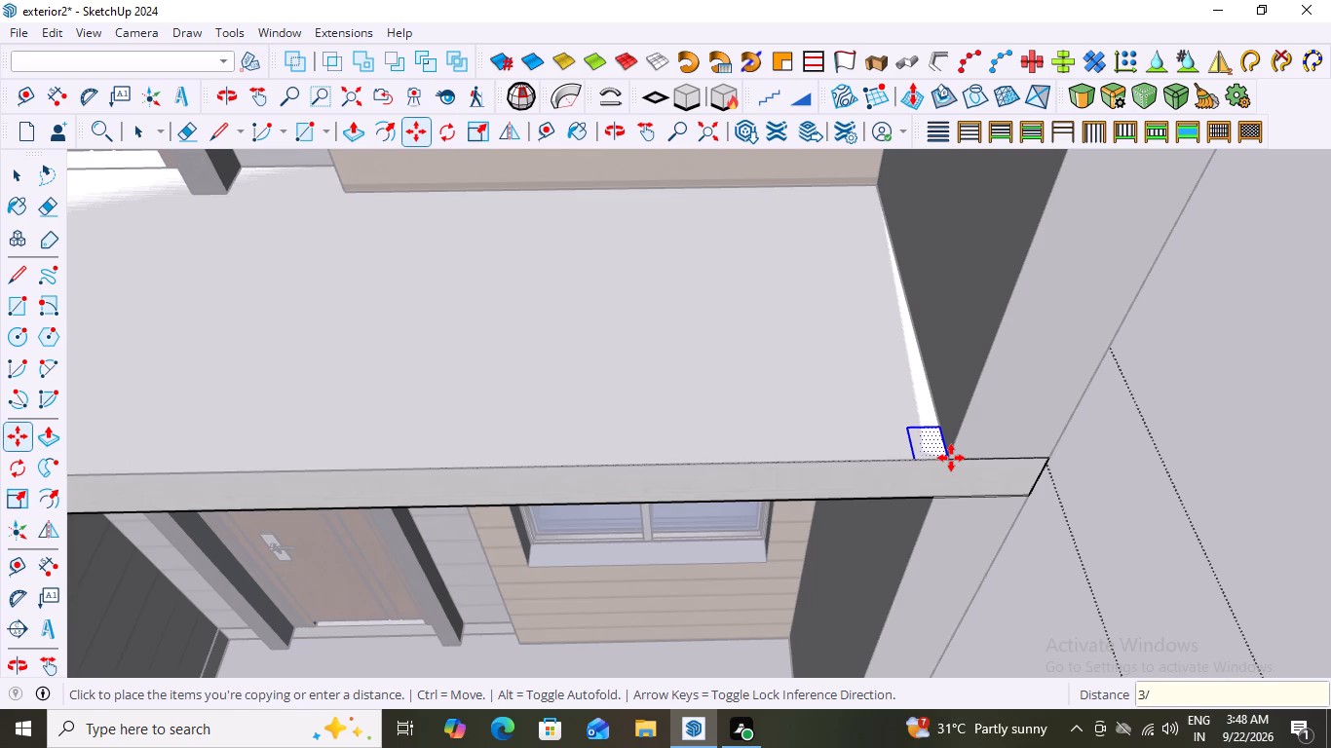
{"action": "key", "text": "Return"}
{"action": "scroll", "coordinate": [951, 458], "scroll_direction": "down", "scroll_amount": 7}
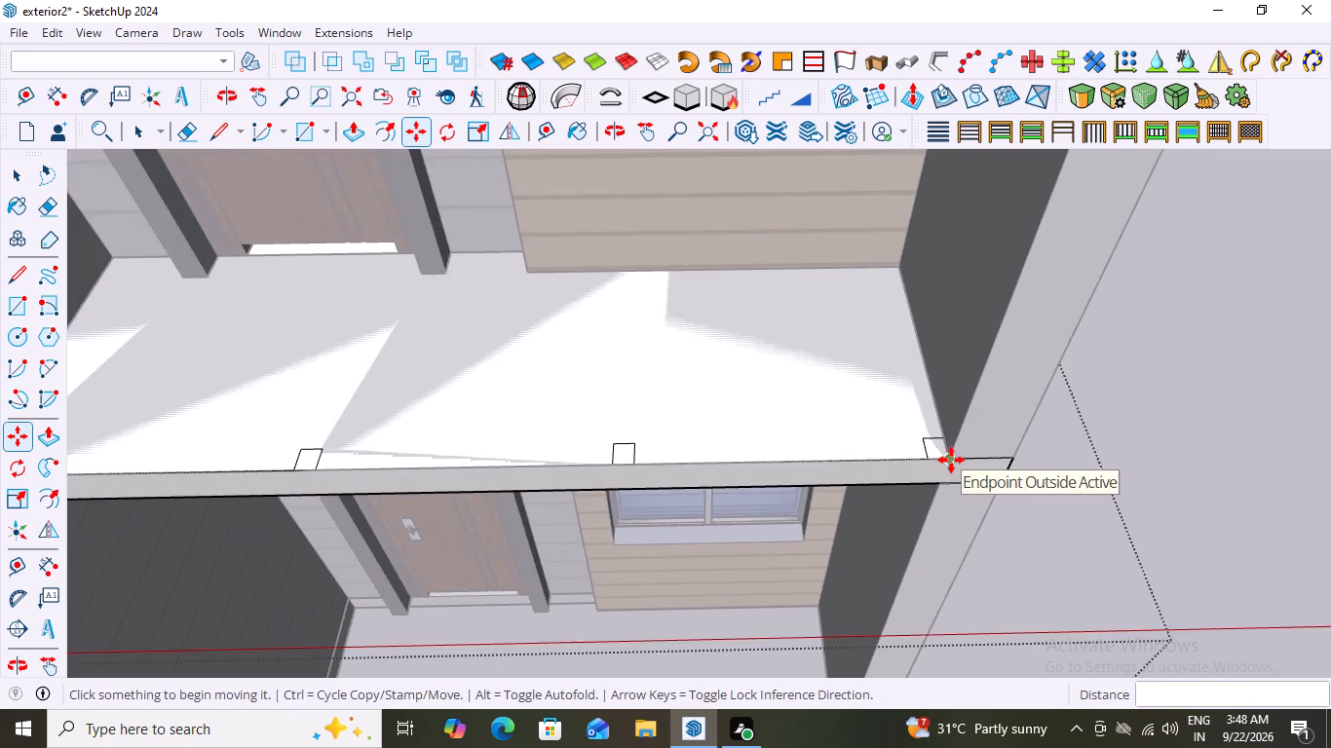
{"action": "scroll", "coordinate": [951, 460], "scroll_direction": "down", "scroll_amount": 2}
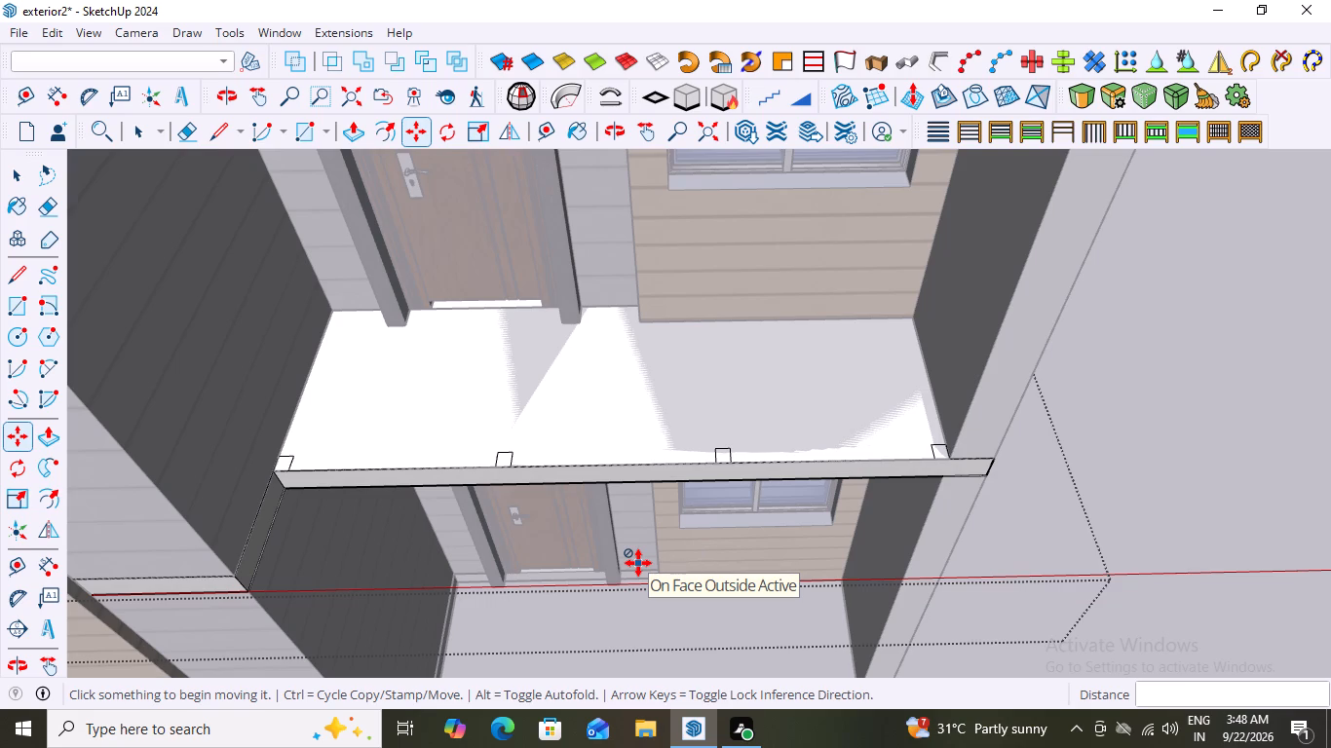
{"action": "key", "text": "space"}
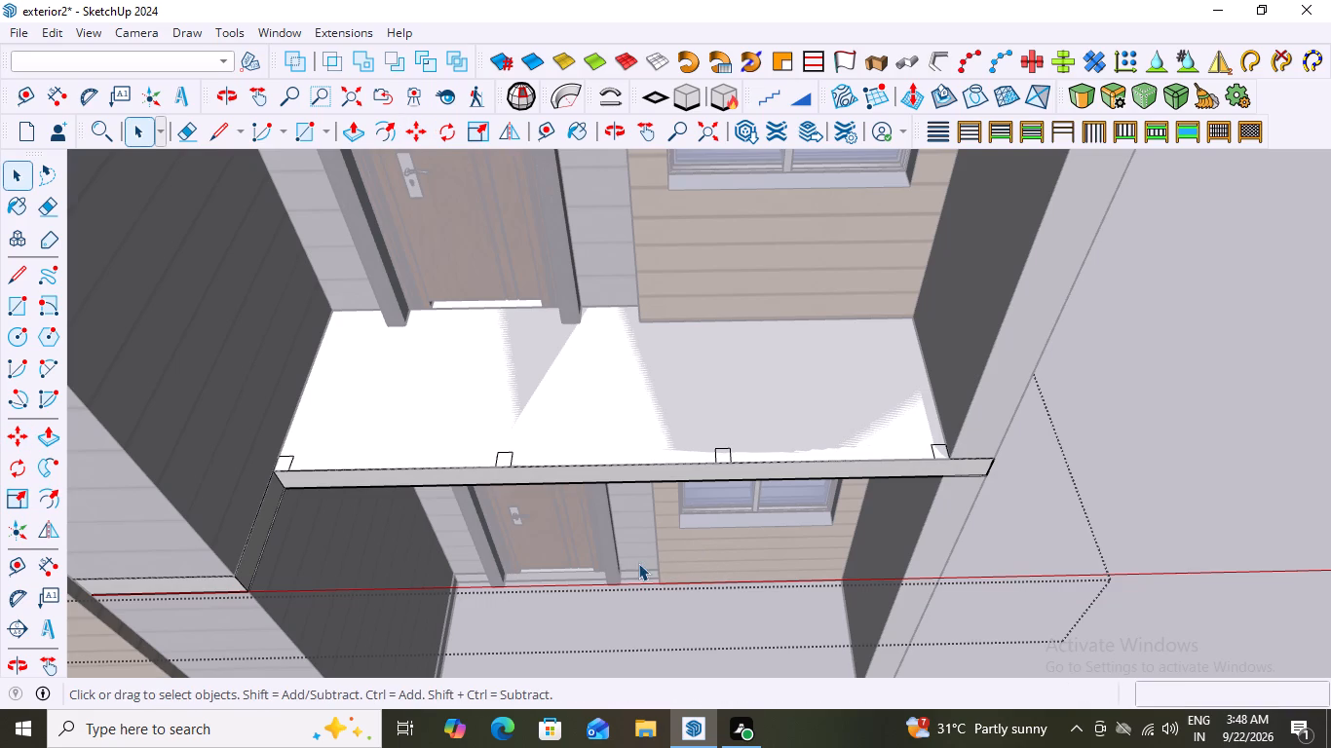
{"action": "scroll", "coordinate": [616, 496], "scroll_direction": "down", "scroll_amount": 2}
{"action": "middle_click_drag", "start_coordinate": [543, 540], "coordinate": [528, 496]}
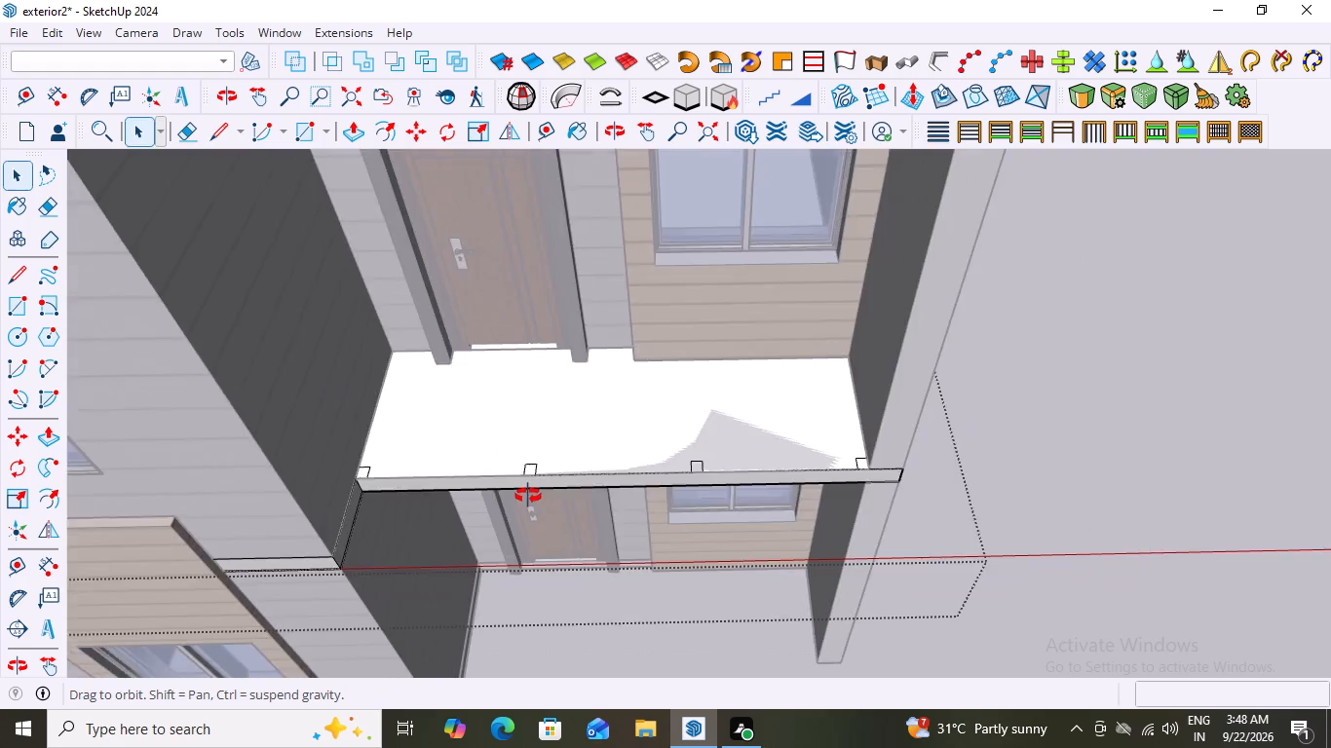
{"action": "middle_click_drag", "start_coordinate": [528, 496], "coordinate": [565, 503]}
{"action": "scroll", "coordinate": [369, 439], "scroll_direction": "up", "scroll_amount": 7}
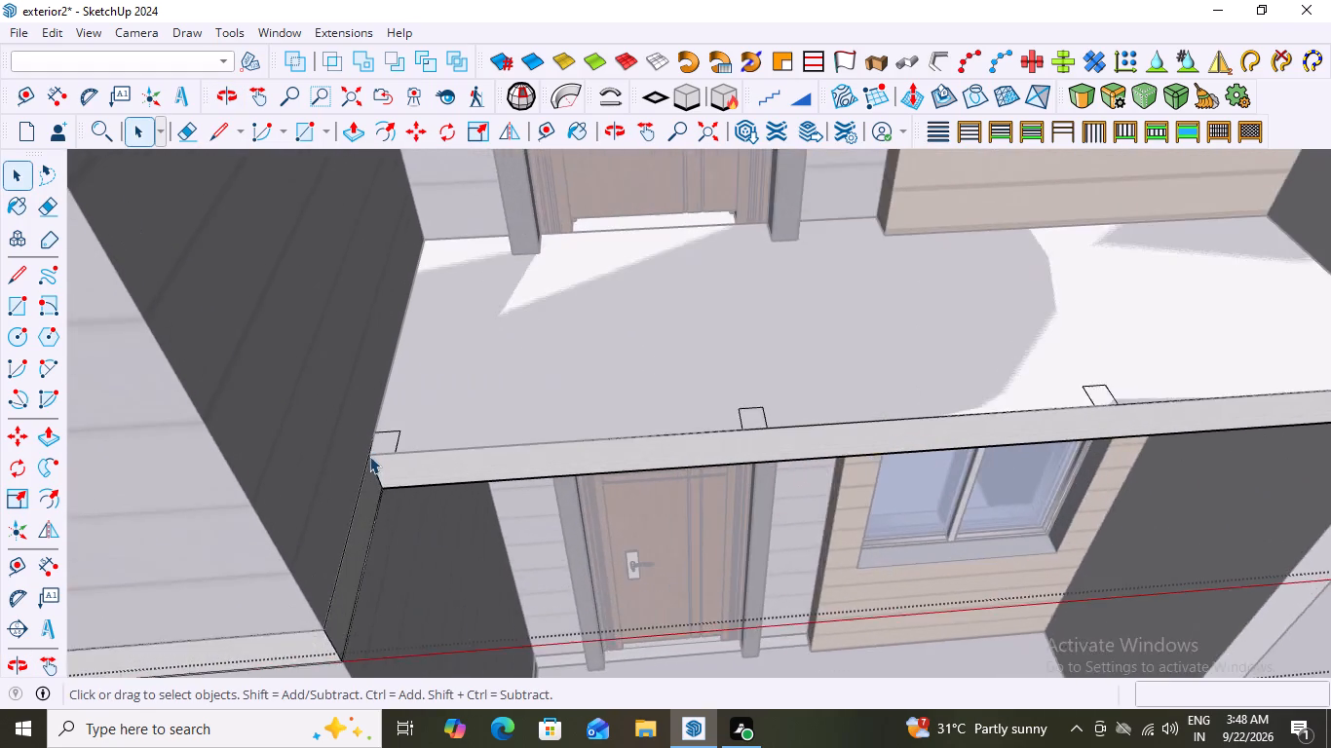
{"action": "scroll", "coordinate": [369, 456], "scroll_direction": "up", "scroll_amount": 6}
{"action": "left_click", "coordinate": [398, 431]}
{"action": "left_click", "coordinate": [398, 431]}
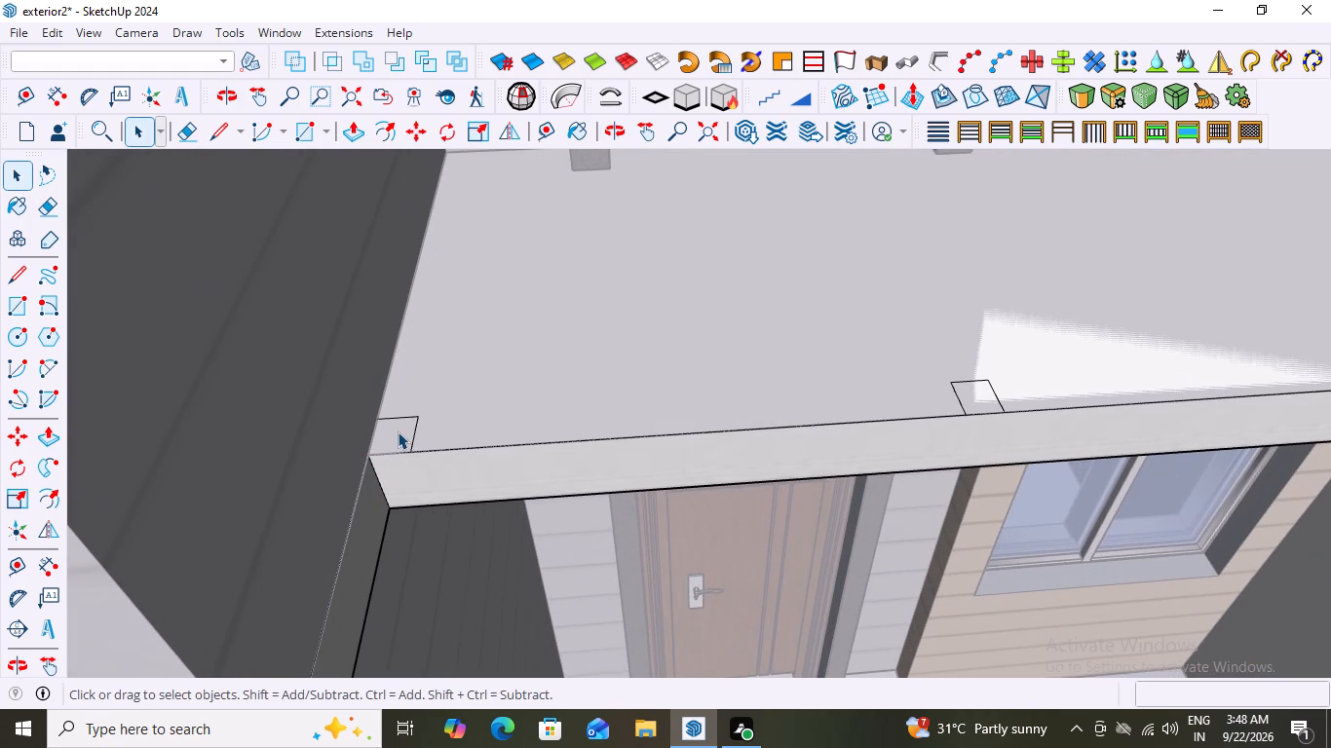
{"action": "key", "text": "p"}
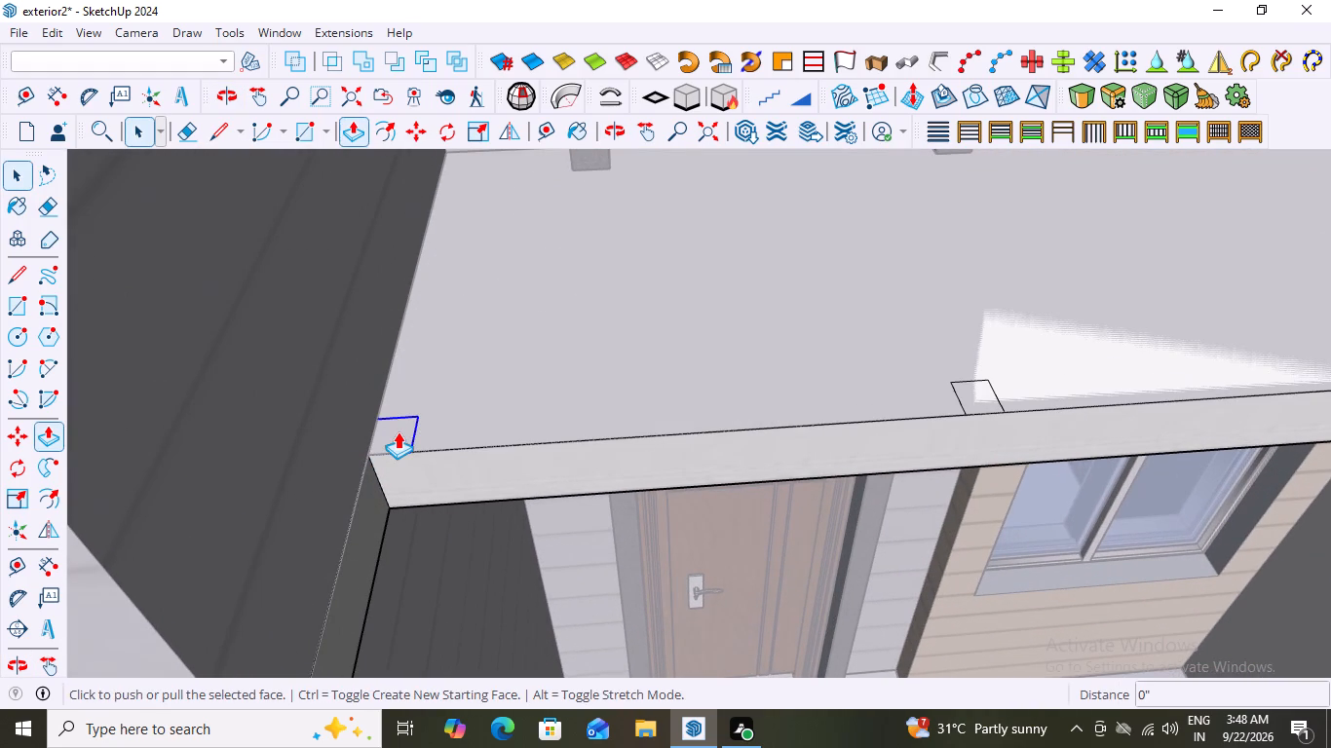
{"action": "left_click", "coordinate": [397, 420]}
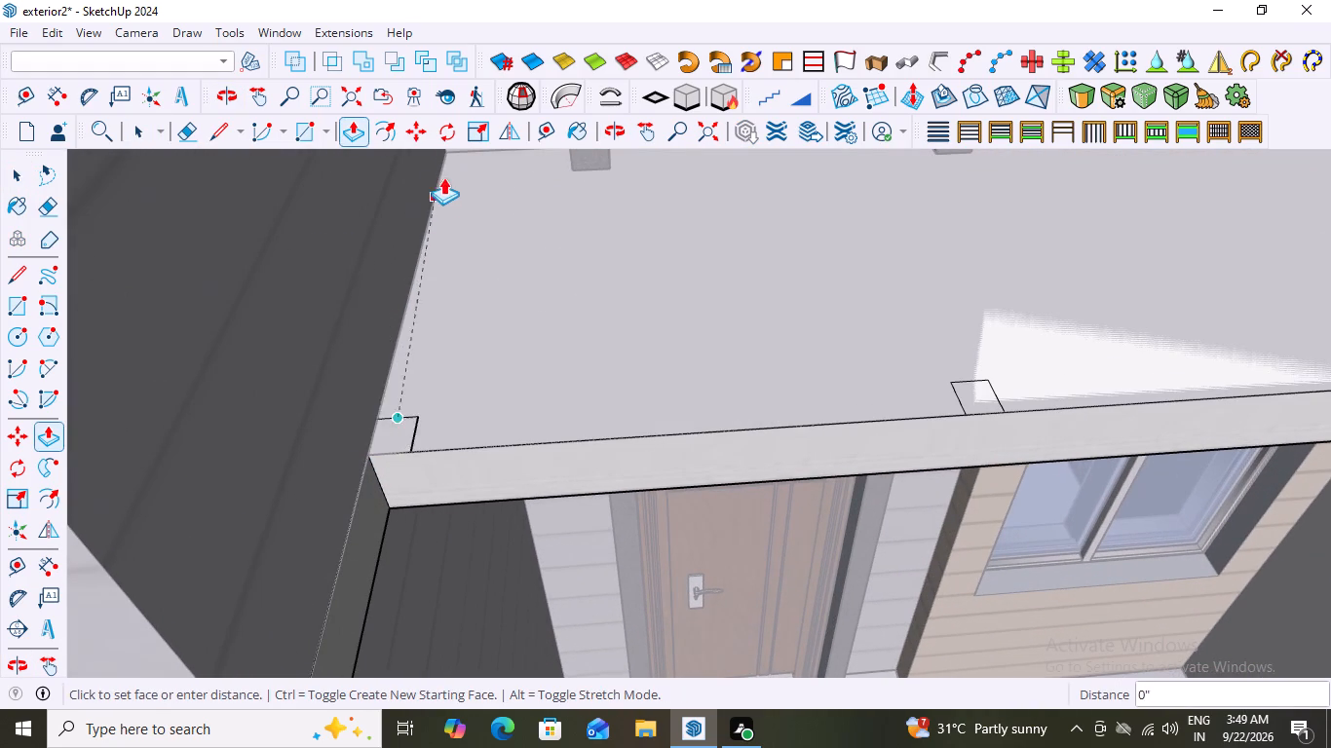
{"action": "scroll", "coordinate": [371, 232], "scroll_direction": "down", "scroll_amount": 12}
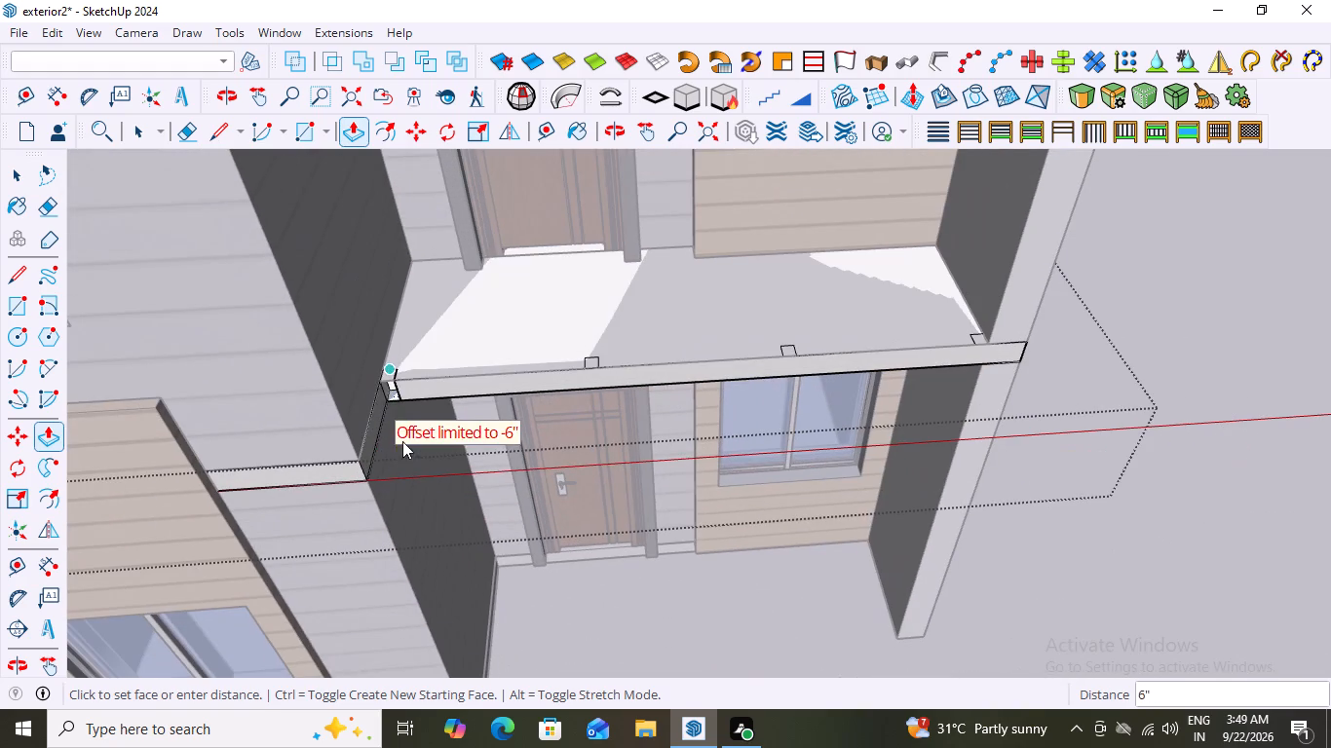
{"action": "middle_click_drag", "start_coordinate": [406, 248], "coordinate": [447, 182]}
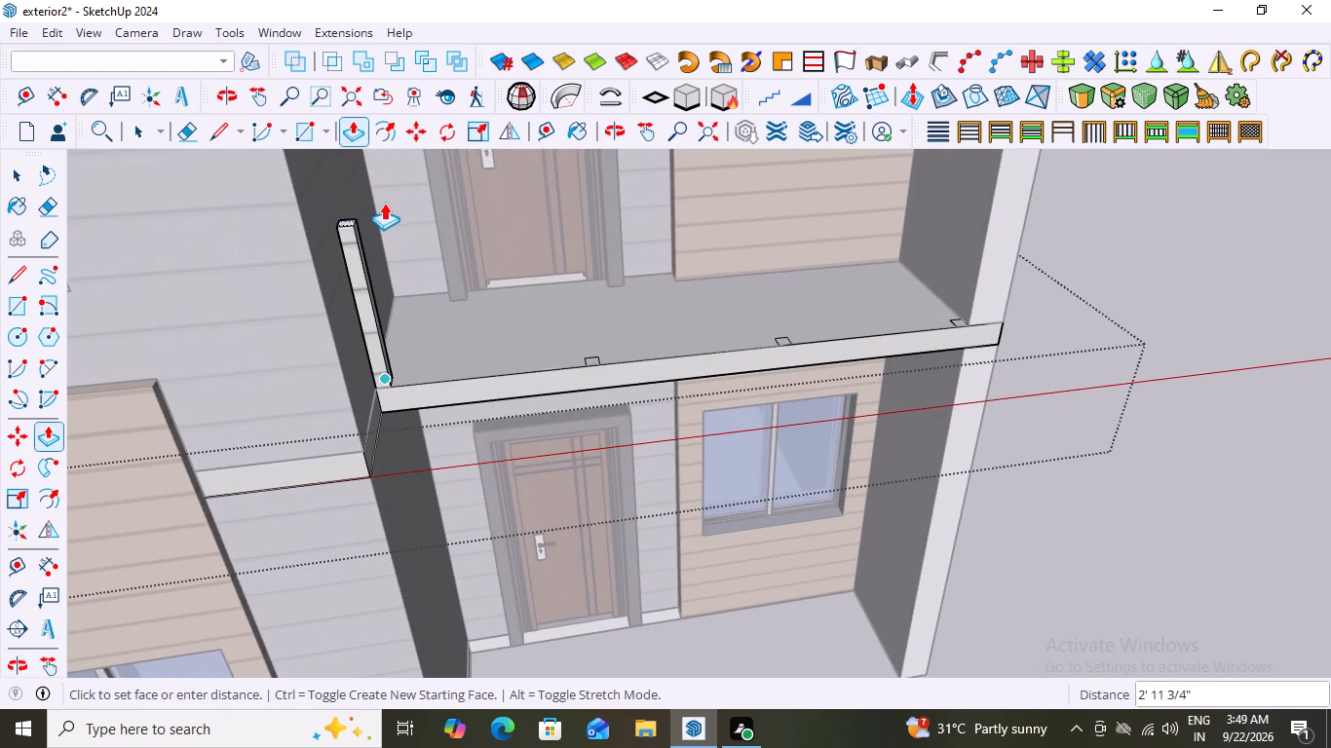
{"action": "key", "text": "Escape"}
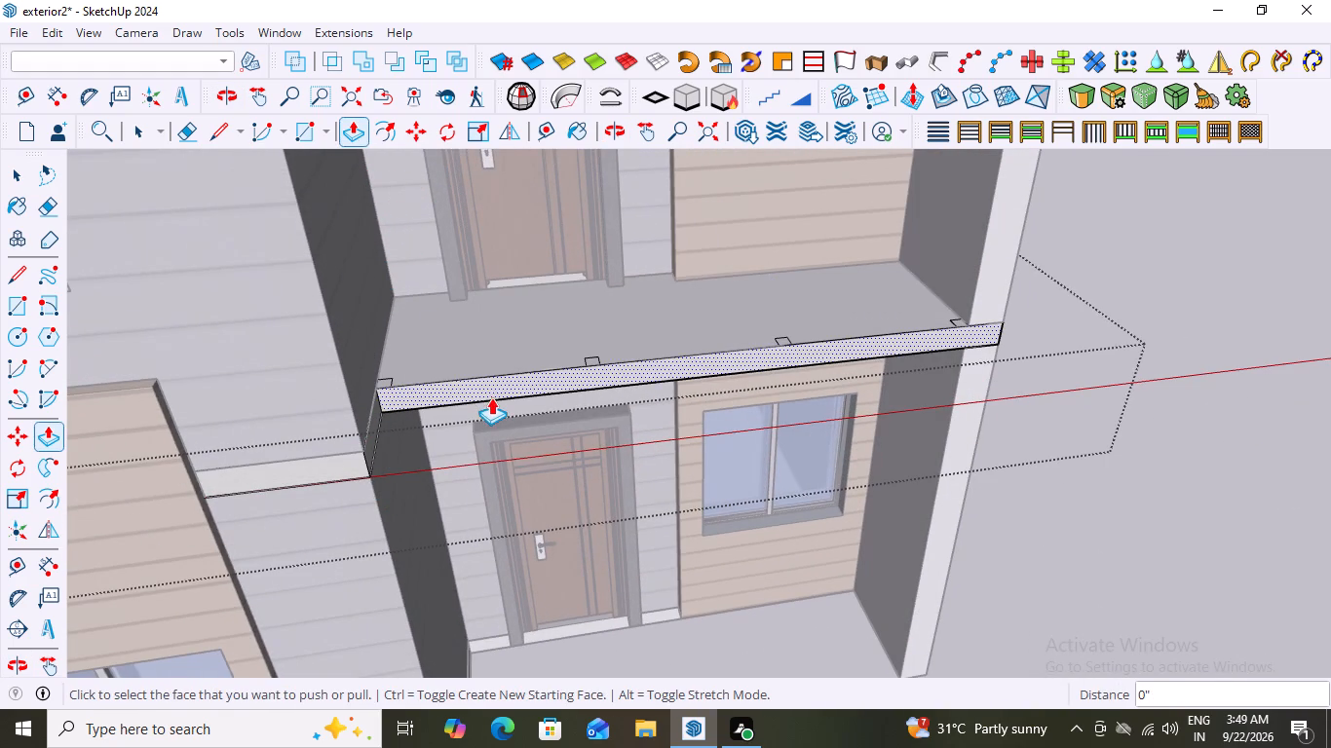
Leave the floor band group and return to the whole house model.
{"action": "key", "text": "space"}
{"action": "left_click", "coordinate": [1113, 258]}
{"action": "middle_click_drag", "start_coordinate": [955, 440], "coordinate": [904, 463]}
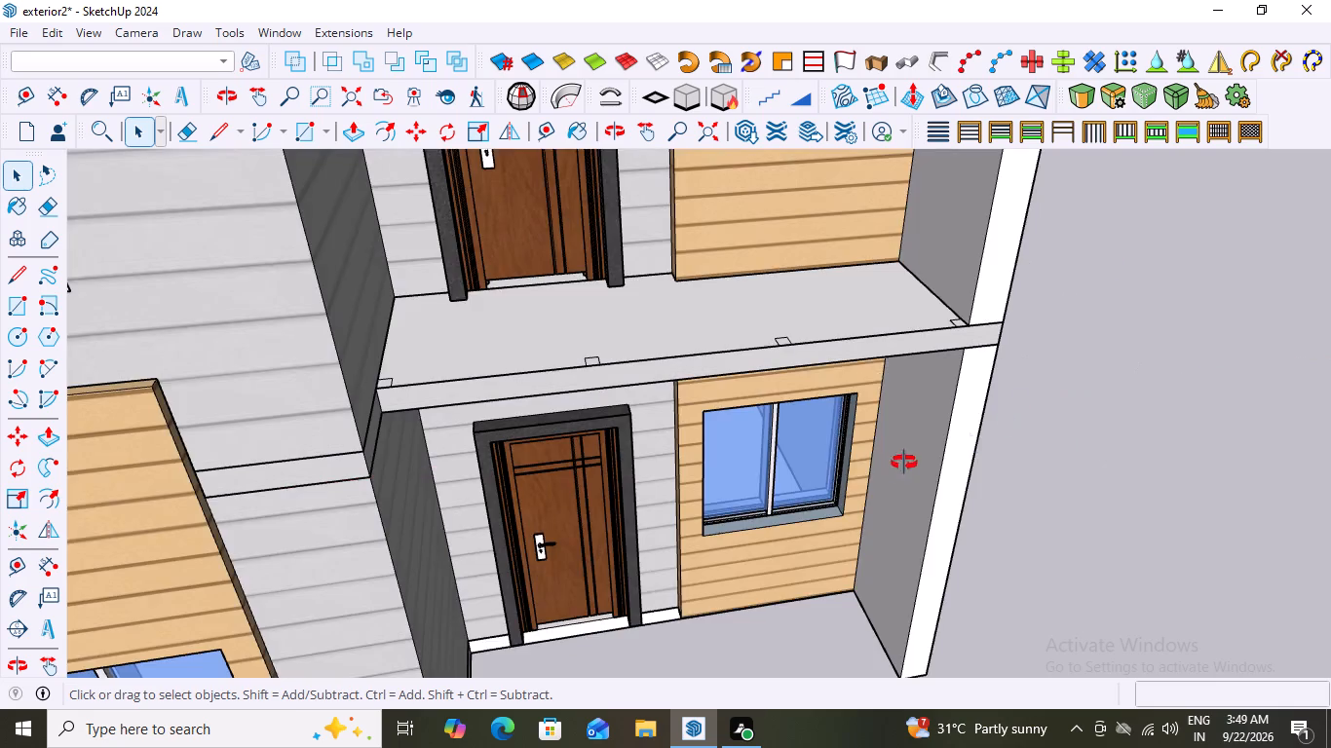
Open the floor band group for editing at the small rectangle in the balcony corner beside the projecting wall.
{"action": "middle_click_drag", "start_coordinate": [904, 463], "coordinate": [851, 489]}
{"action": "scroll", "coordinate": [371, 300], "scroll_direction": "up", "scroll_amount": 5}
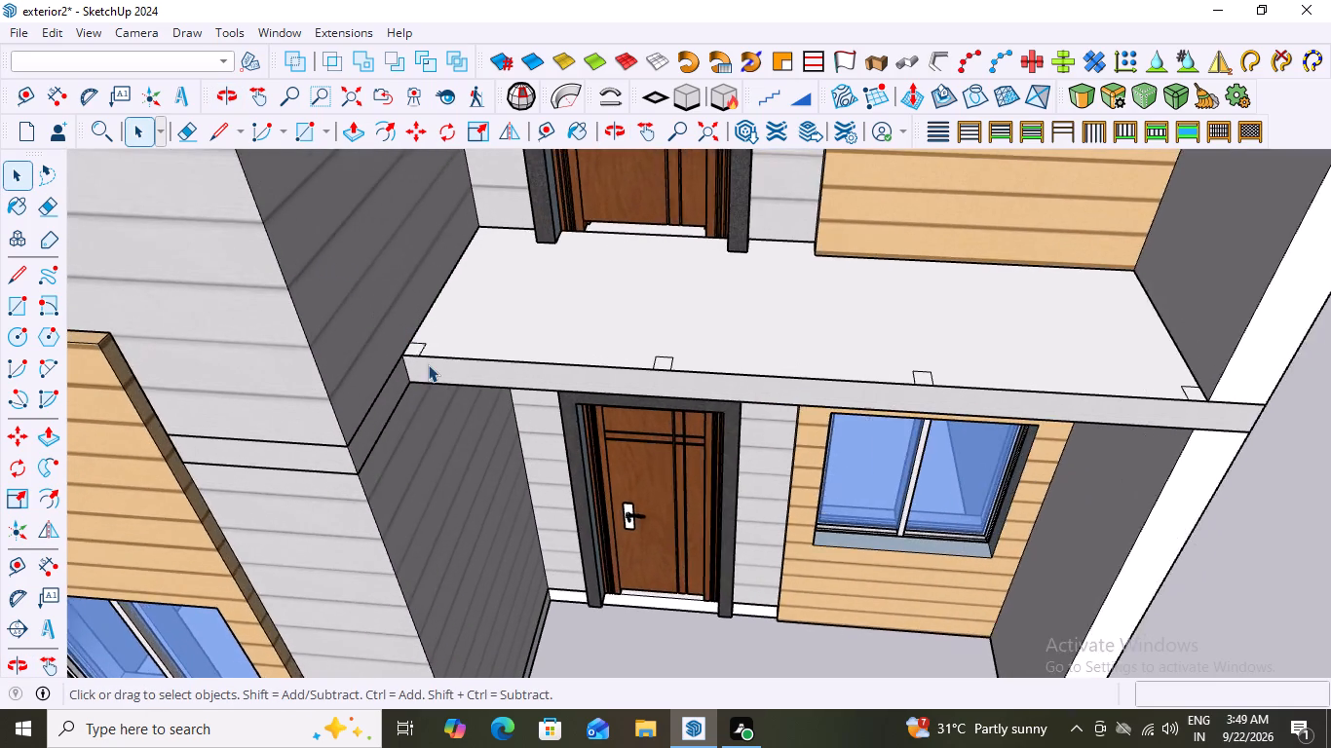
{"action": "scroll", "coordinate": [428, 364], "scroll_direction": "up", "scroll_amount": 1}
{"action": "scroll", "coordinate": [292, 360], "scroll_direction": "up", "scroll_amount": 3}
{"action": "left_click", "coordinate": [427, 336]}
{"action": "double_click", "coordinate": [429, 337]}
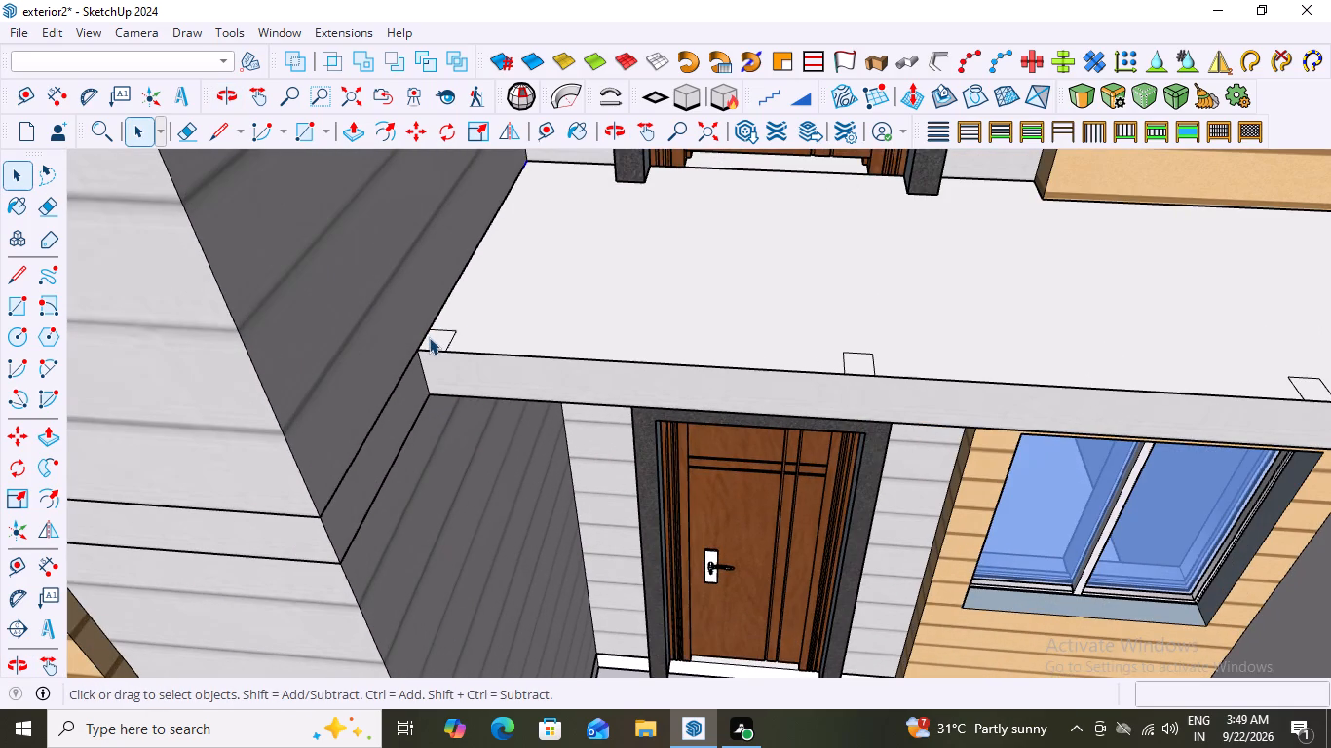
{"action": "triple_click", "coordinate": [429, 340]}
{"action": "double_click", "coordinate": [429, 340]}
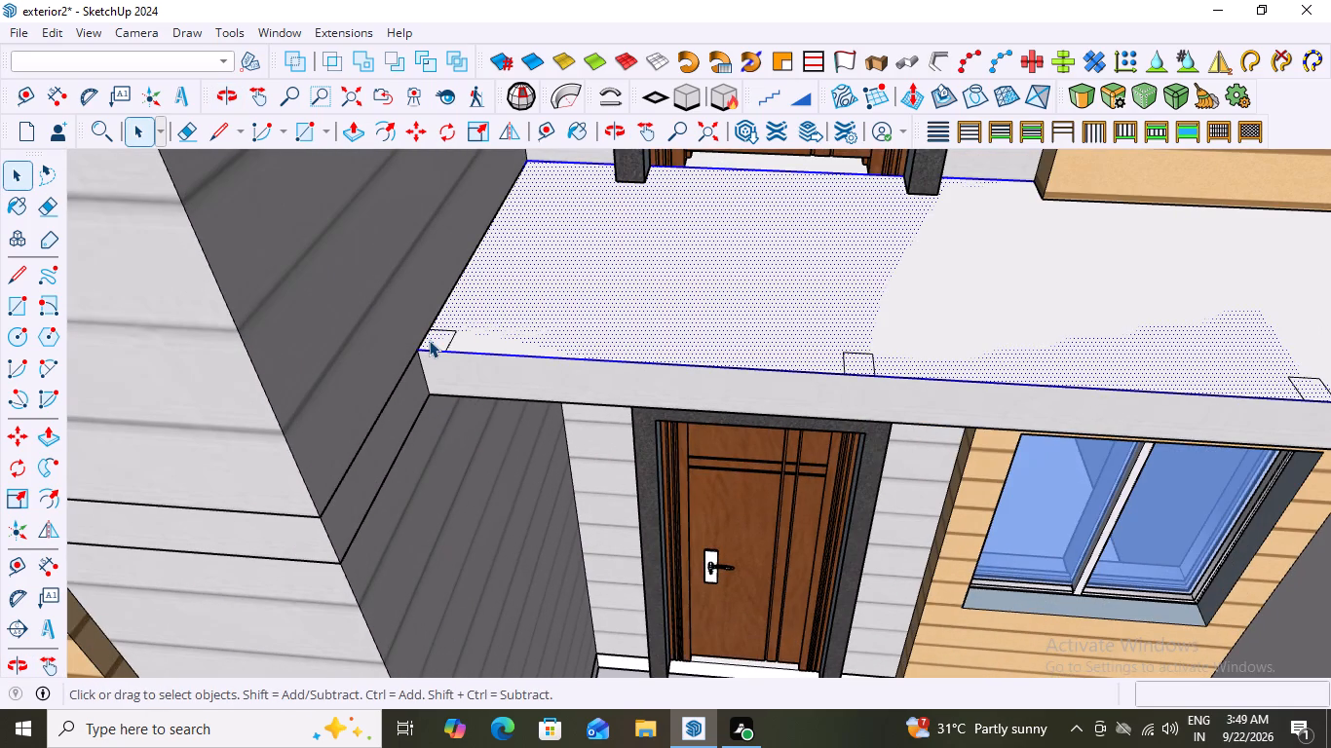
{"action": "triple_click", "coordinate": [441, 338]}
{"action": "double_click", "coordinate": [511, 246]}
{"action": "double_click", "coordinate": [390, 234]}
{"action": "scroll", "coordinate": [437, 346], "scroll_direction": "up", "scroll_amount": 3}
{"action": "double_click", "coordinate": [432, 342]}
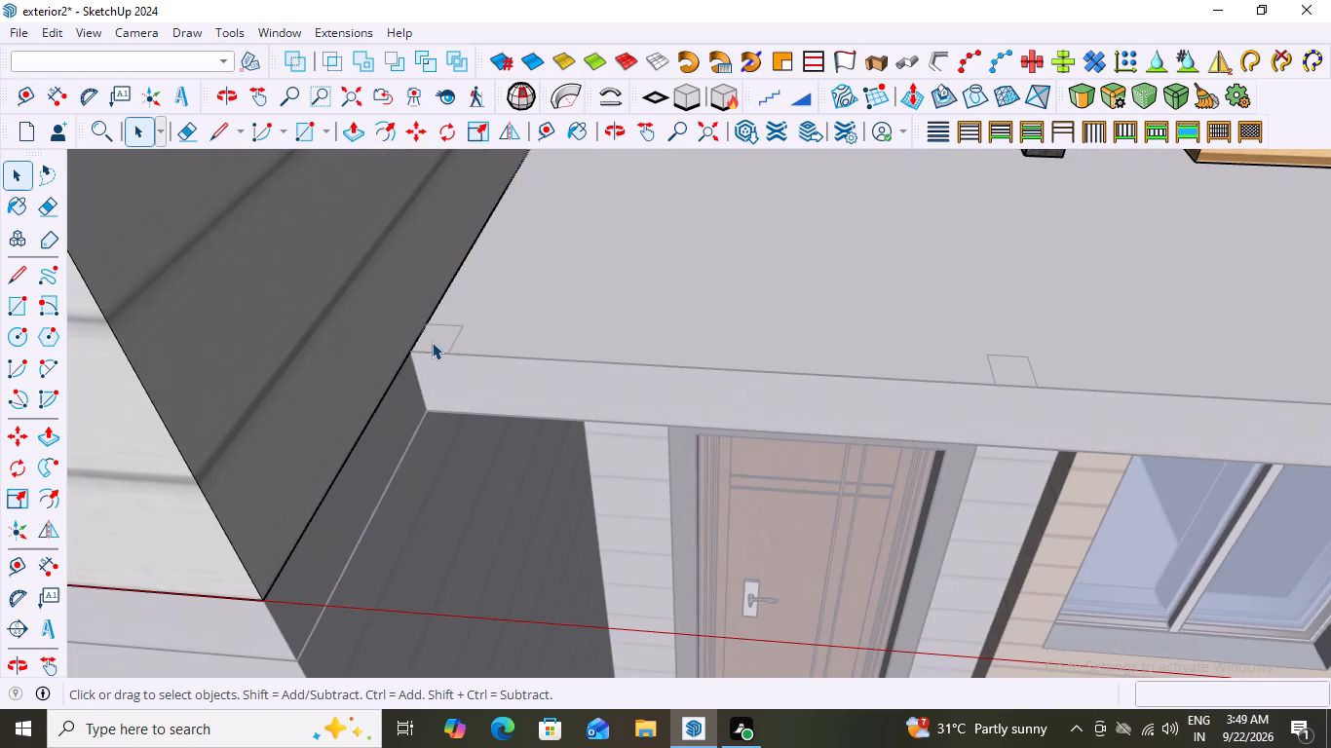
{"action": "left_click", "coordinate": [432, 342]}
{"action": "left_click", "coordinate": [437, 336]}
Push/Pull the small corner rectangle beside the projecting wall up about 3' 1 5/16" to form the first railing post.
{"action": "left_click", "coordinate": [437, 336]}
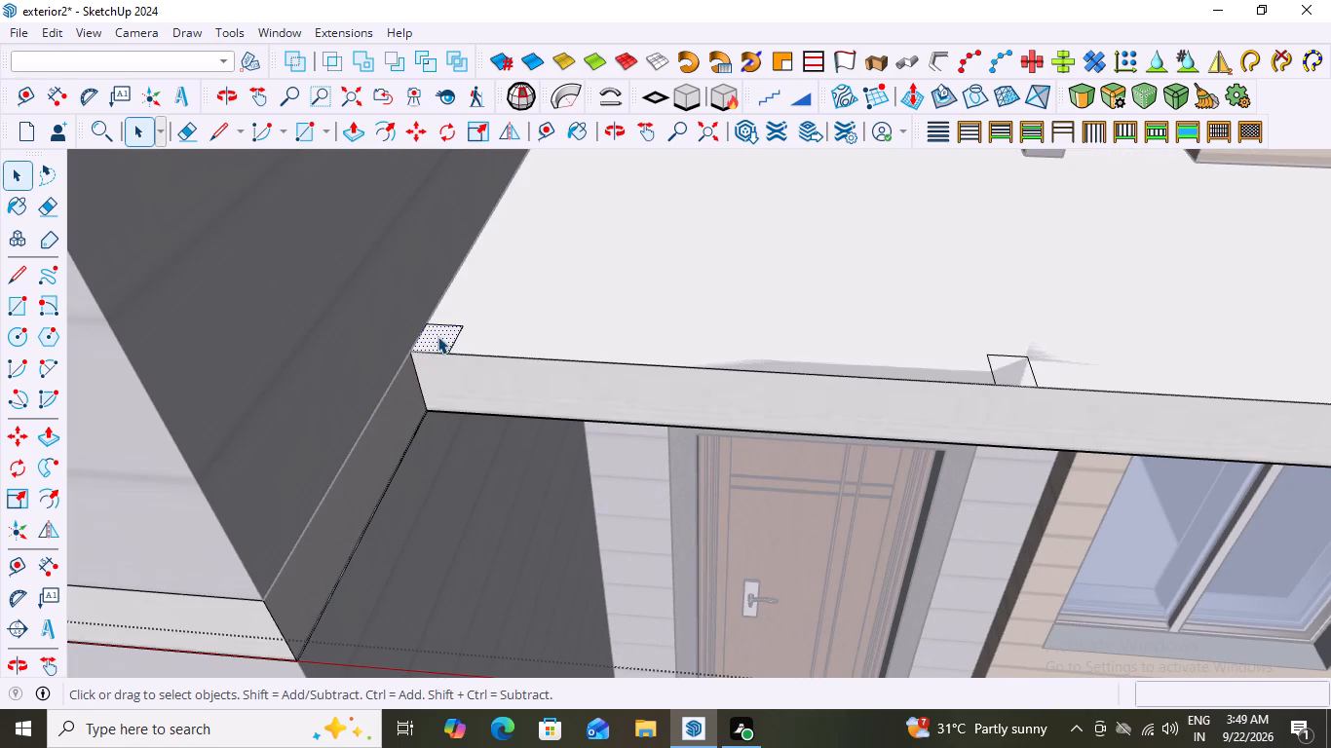
{"action": "key", "text": "p"}
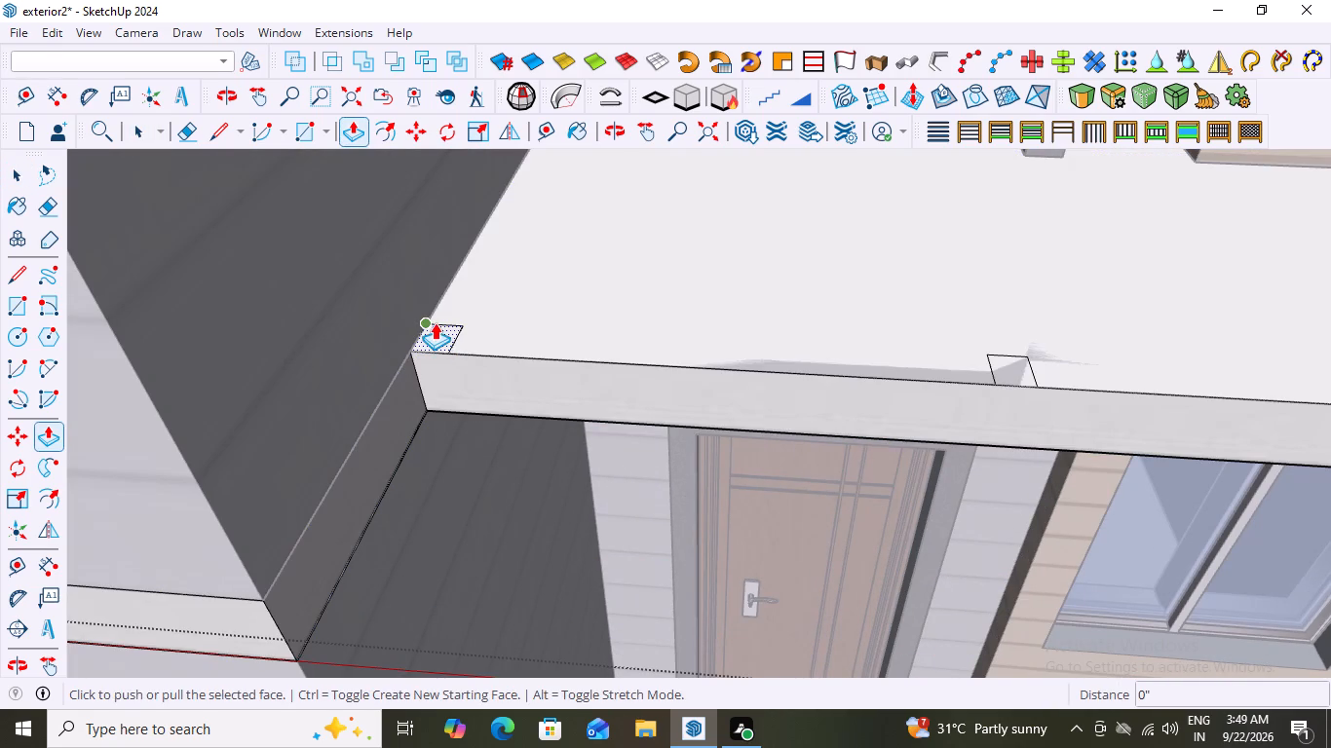
{"action": "left_click", "coordinate": [435, 322]}
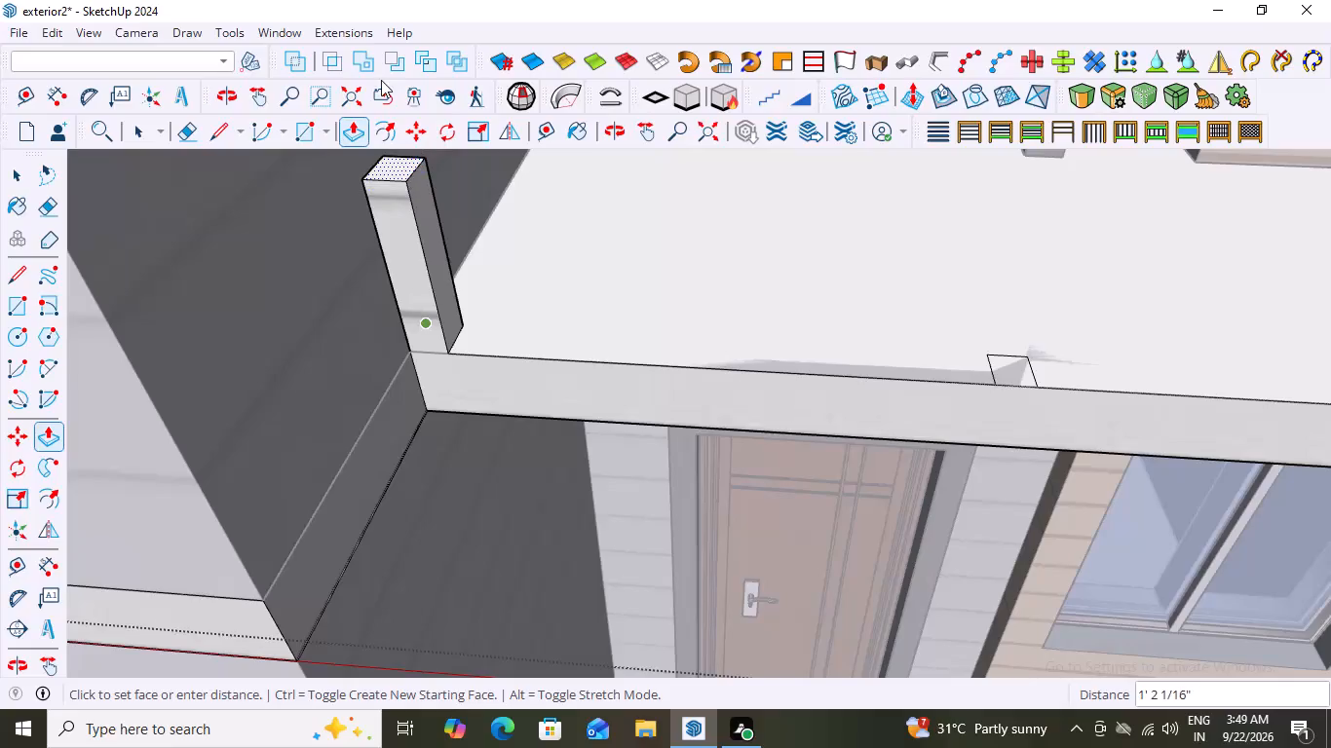
{"action": "scroll", "coordinate": [383, 278], "scroll_direction": "down", "scroll_amount": 18}
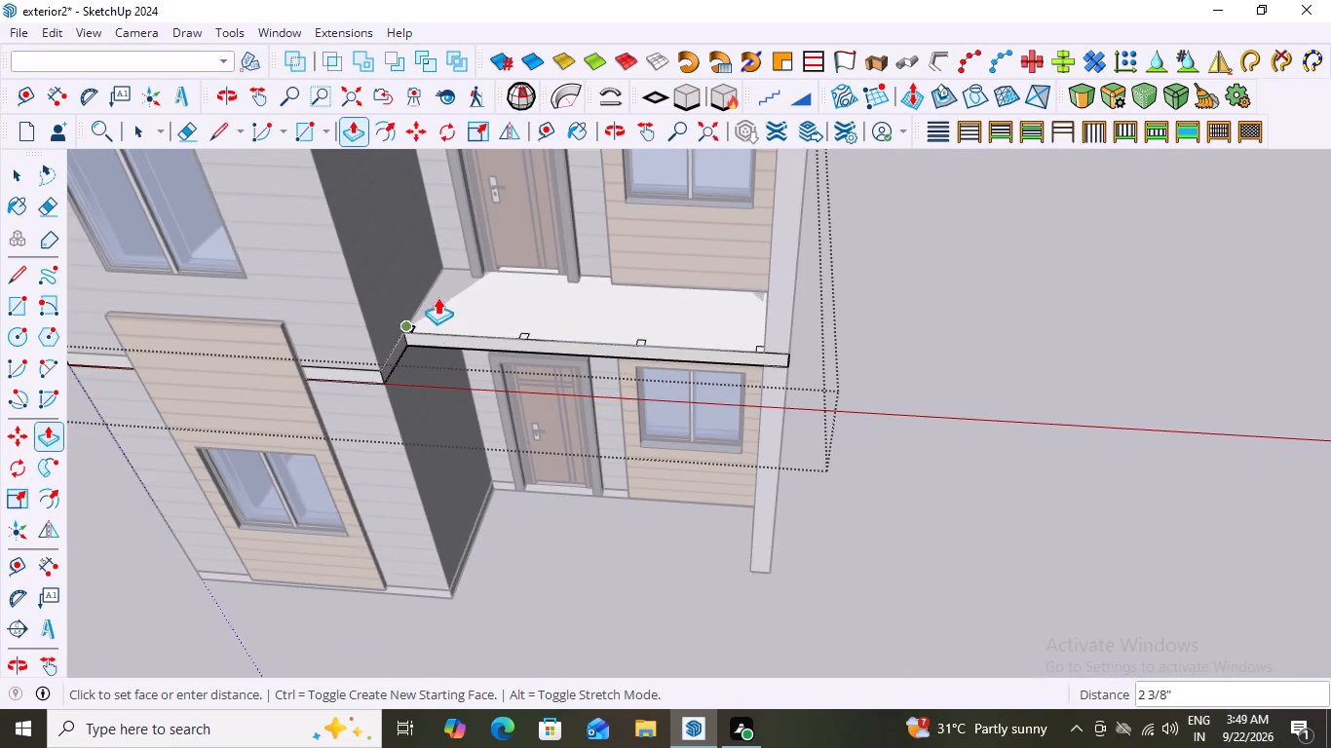
{"action": "middle_click_drag", "start_coordinate": [407, 202], "coordinate": [486, 156]}
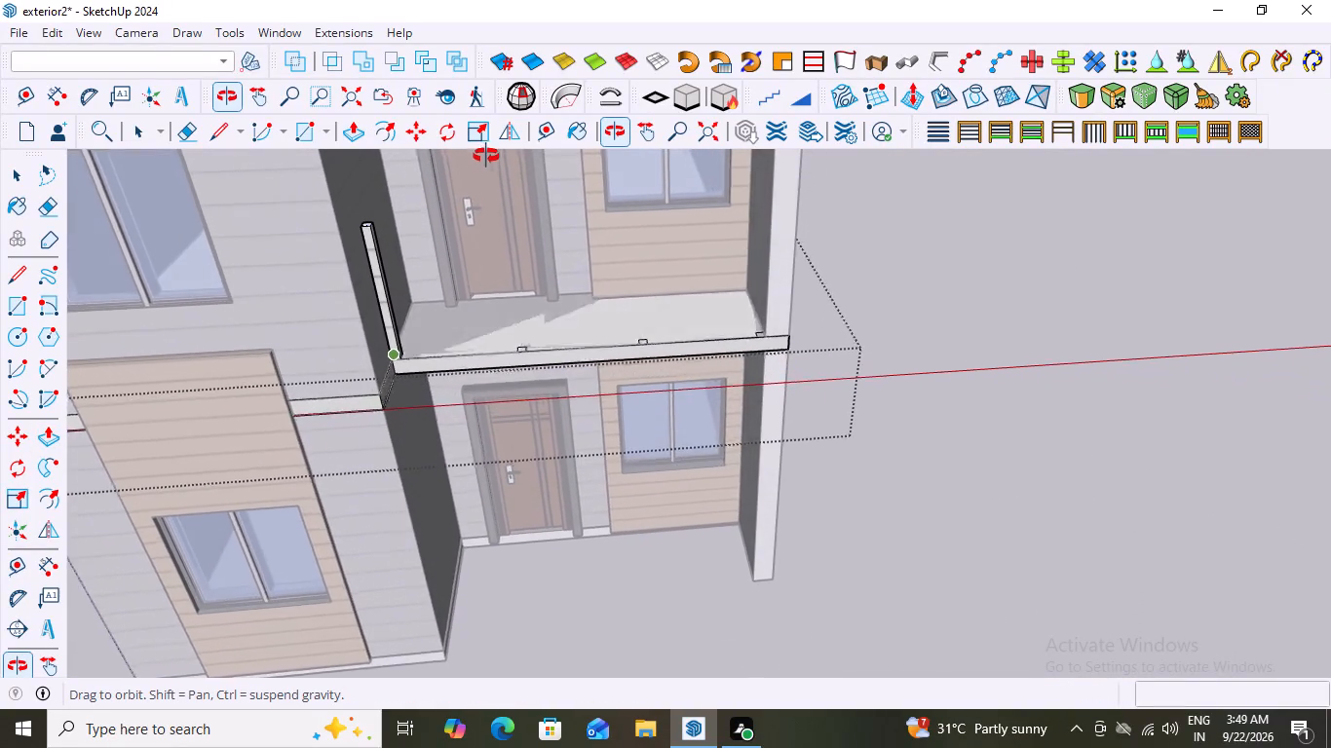
{"action": "middle_click_drag", "start_coordinate": [486, 156], "coordinate": [474, 122]}
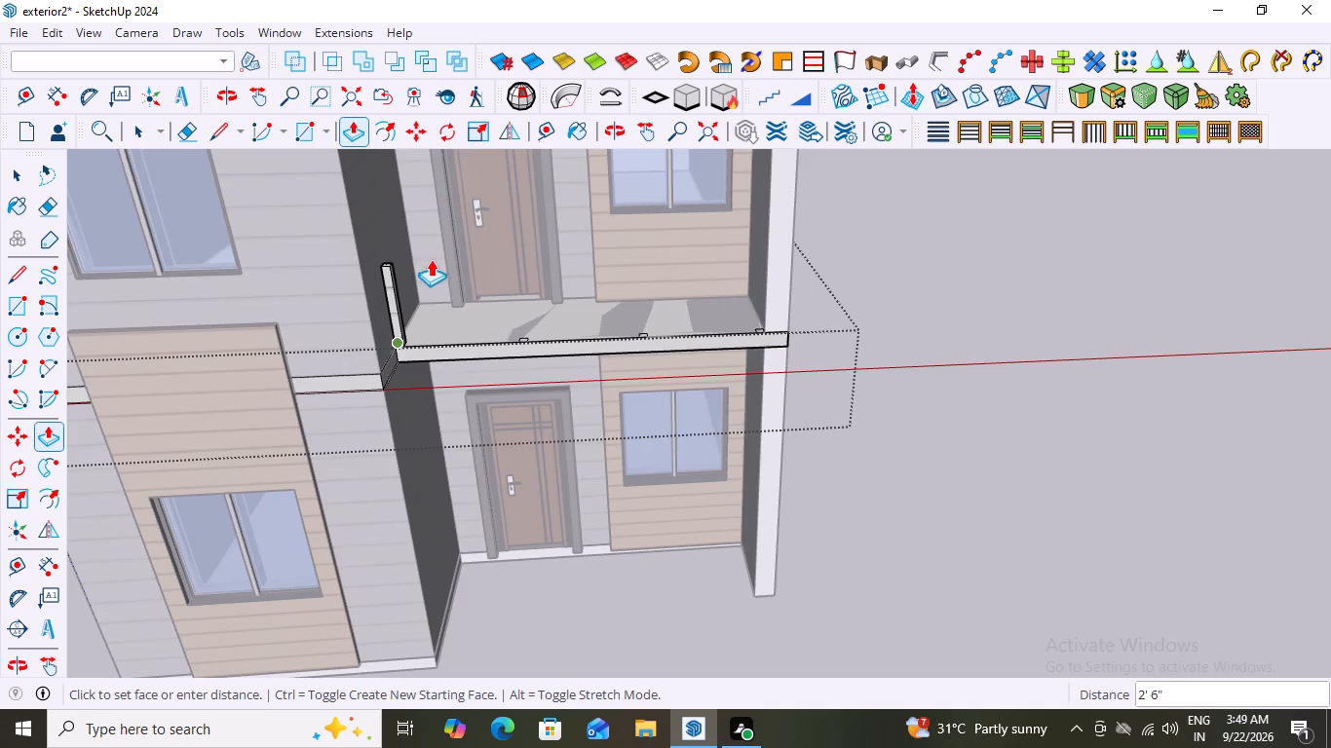
{"action": "middle_click_drag", "start_coordinate": [431, 259], "coordinate": [489, 234]}
{"action": "scroll", "coordinate": [489, 199], "scroll_direction": "down", "scroll_amount": 11}
{"action": "middle_click_drag", "start_coordinate": [525, 199], "coordinate": [503, 200]}
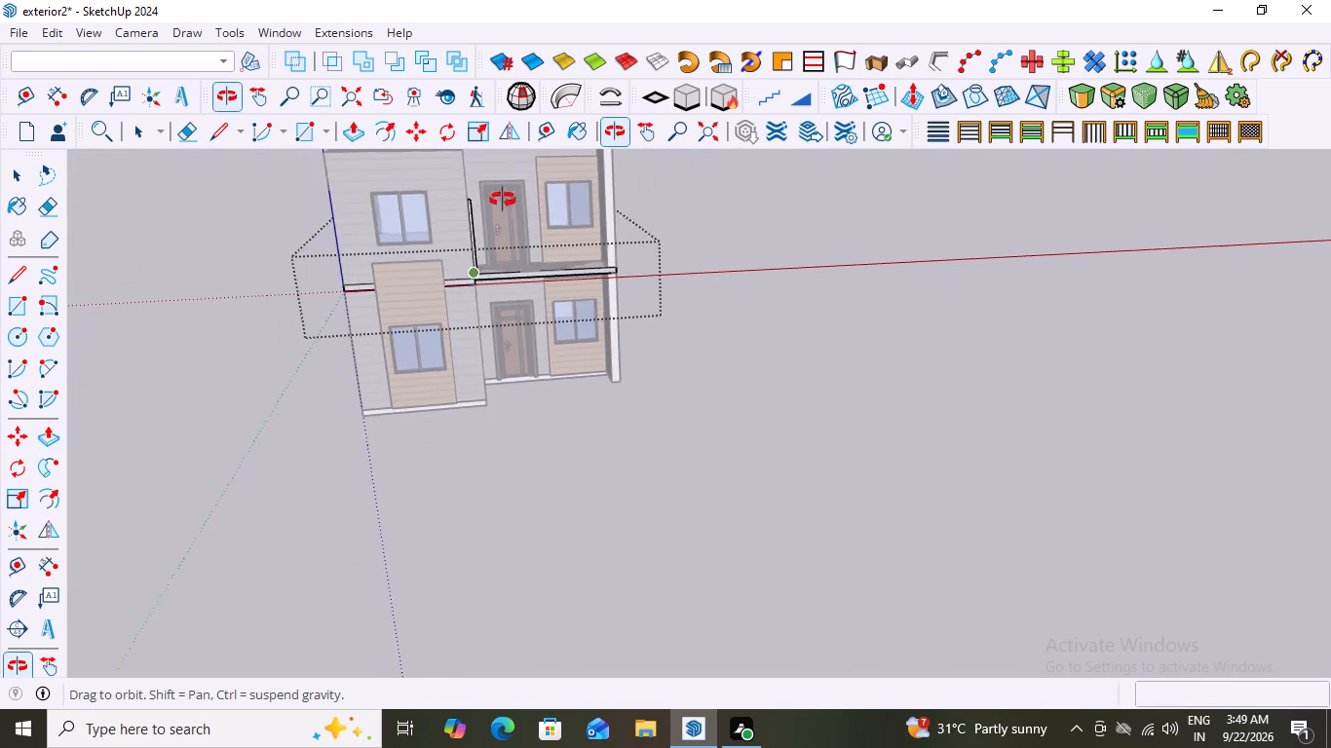
{"action": "middle_click_drag", "start_coordinate": [503, 200], "coordinate": [477, 222]}
{"action": "scroll", "coordinate": [475, 239], "scroll_direction": "up", "scroll_amount": 3}
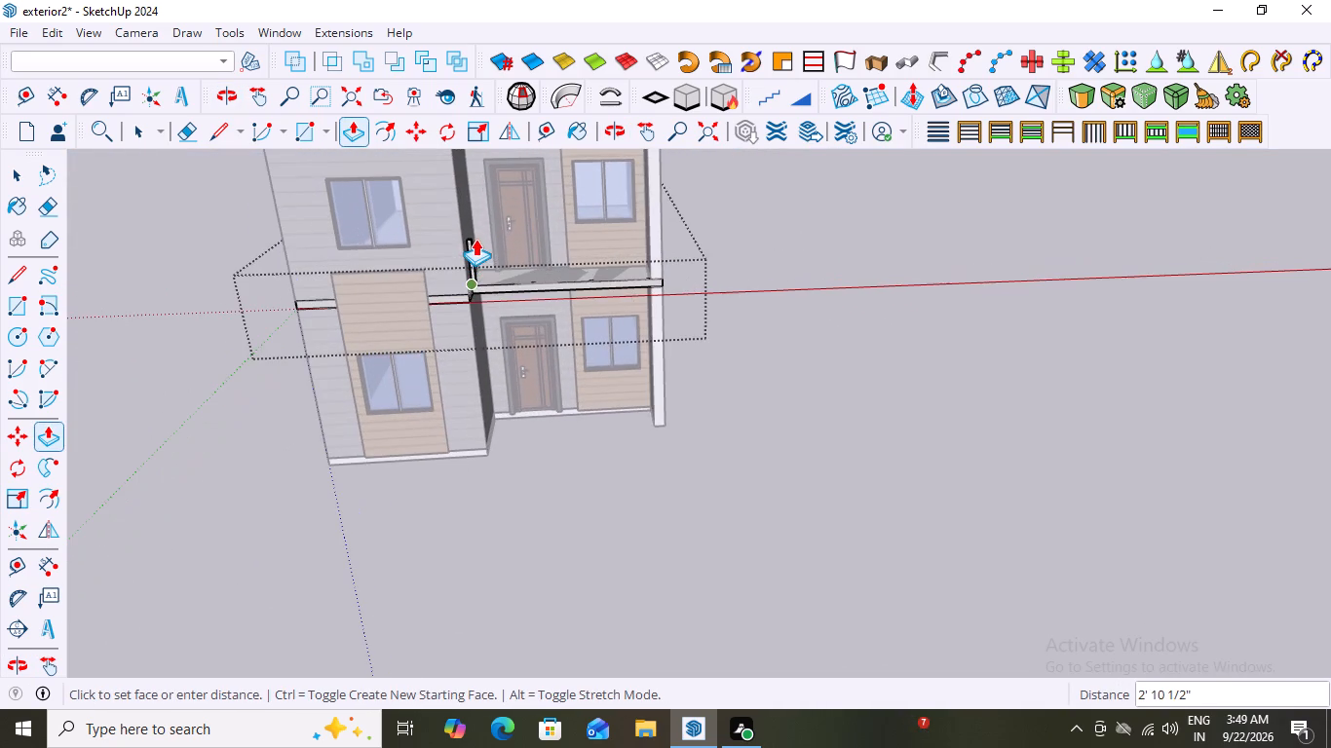
{"action": "scroll", "coordinate": [513, 256], "scroll_direction": "up", "scroll_amount": 4}
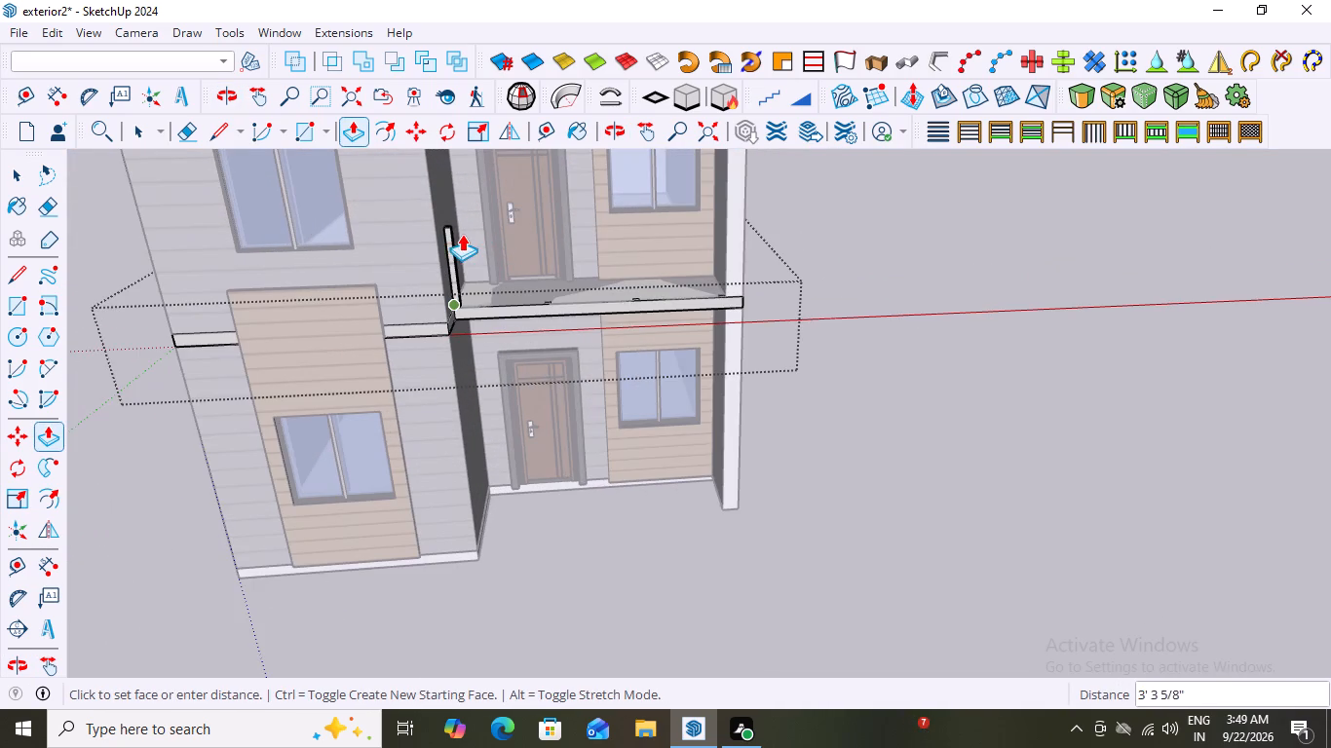
{"action": "middle_click_drag", "start_coordinate": [461, 234], "coordinate": [460, 200]}
{"action": "scroll", "coordinate": [460, 206], "scroll_direction": "up", "scroll_amount": 4}
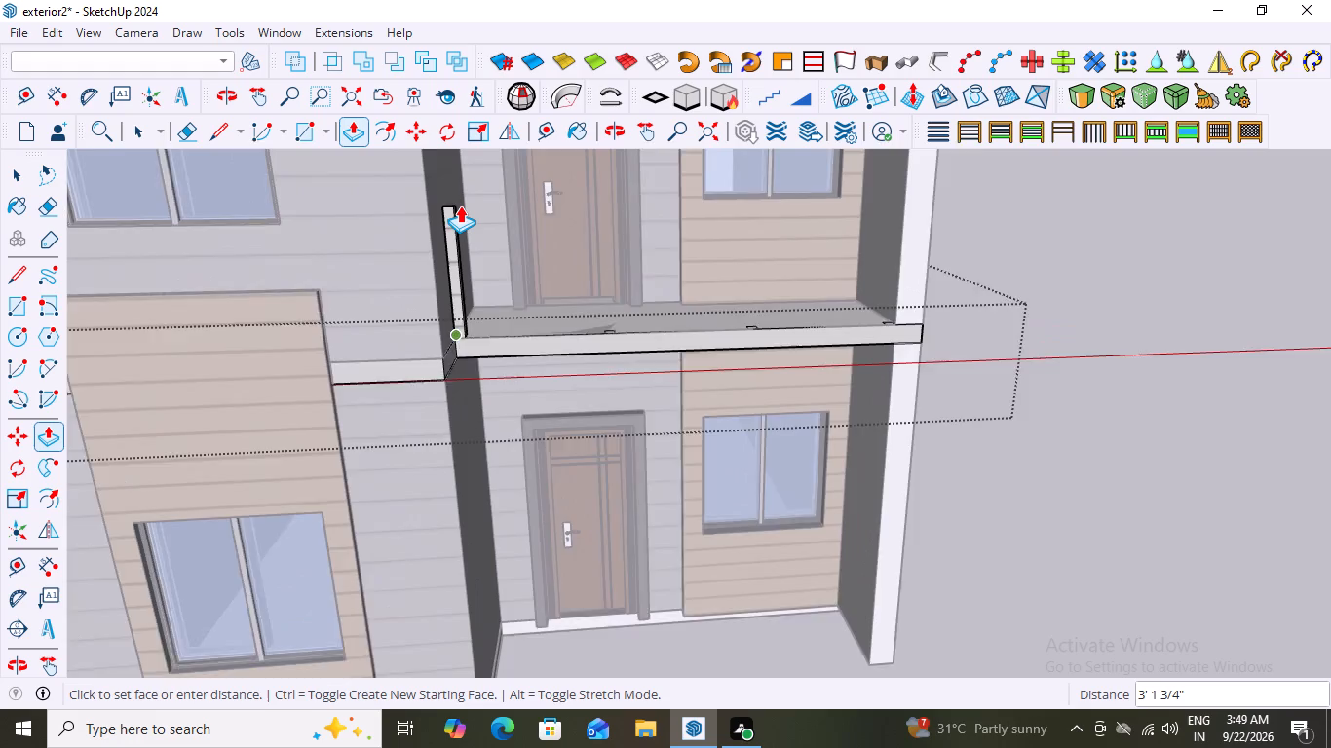
{"action": "scroll", "coordinate": [460, 206], "scroll_direction": "up", "scroll_amount": 4}
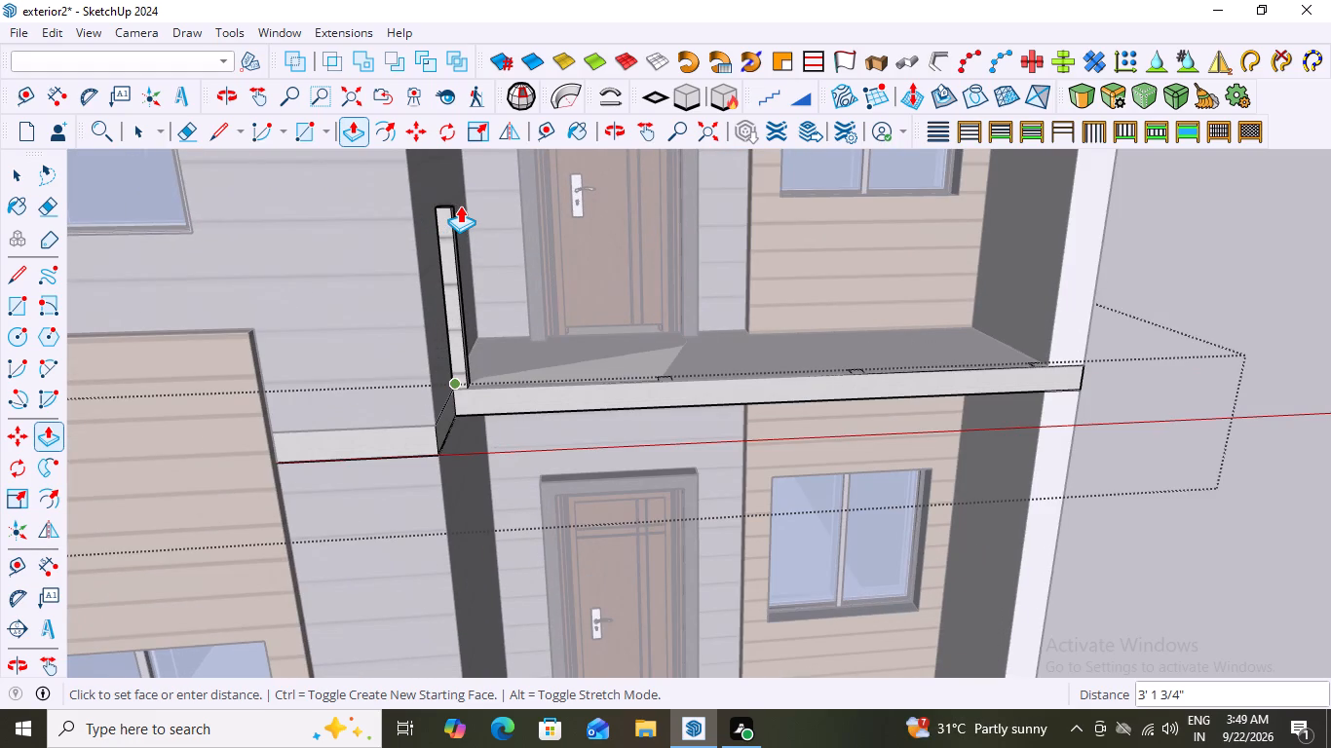
{"action": "scroll", "coordinate": [460, 206], "scroll_direction": "down", "scroll_amount": 20}
{"action": "scroll", "coordinate": [460, 206], "scroll_direction": "down", "scroll_amount": 2}
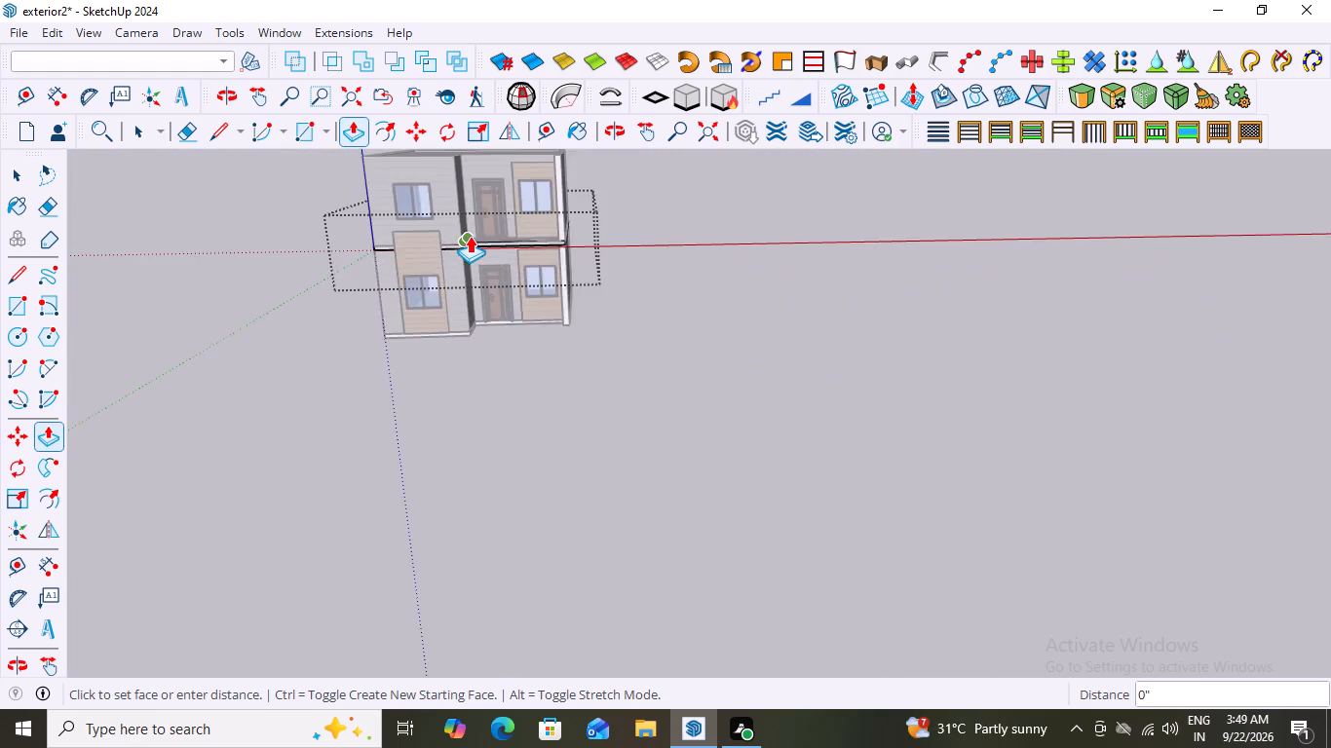
{"action": "scroll", "coordinate": [470, 236], "scroll_direction": "down", "scroll_amount": 3}
{"action": "scroll", "coordinate": [489, 195], "scroll_direction": "up", "scroll_amount": 16}
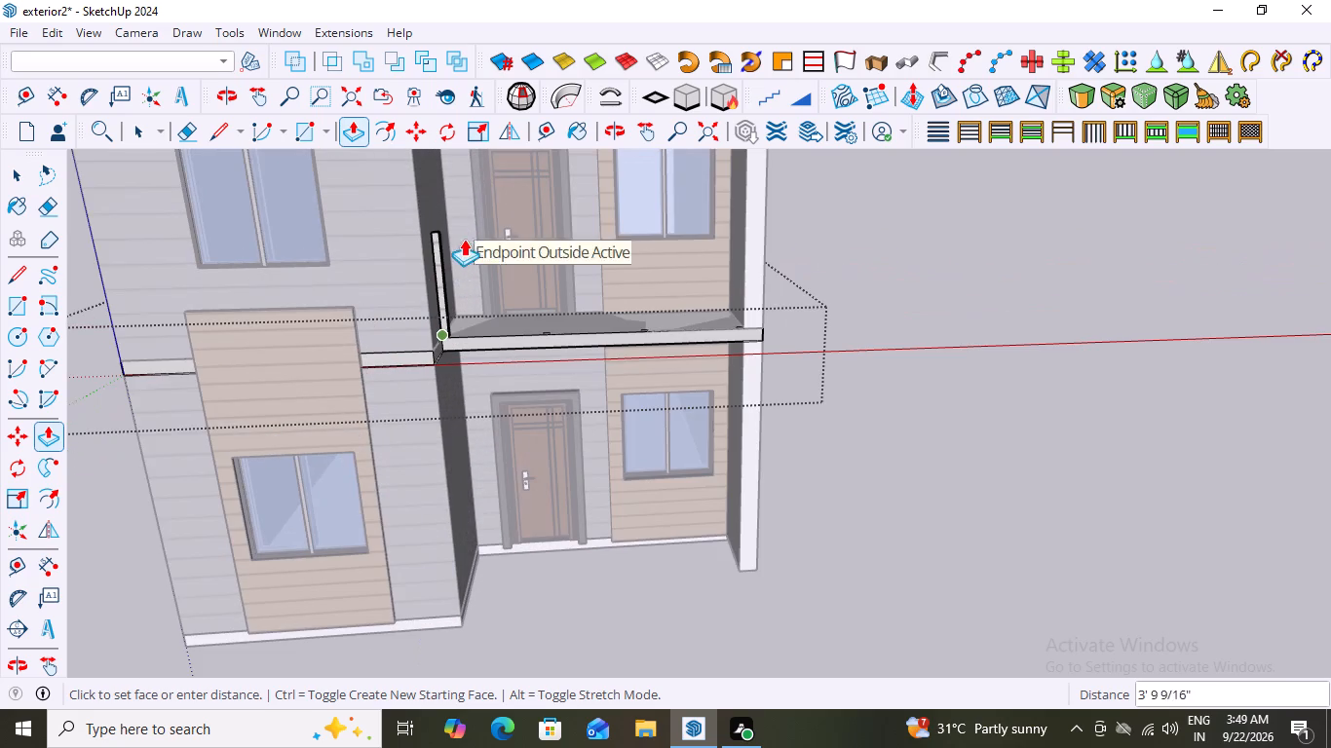
{"action": "scroll", "coordinate": [463, 295], "scroll_direction": "up", "scroll_amount": 5}
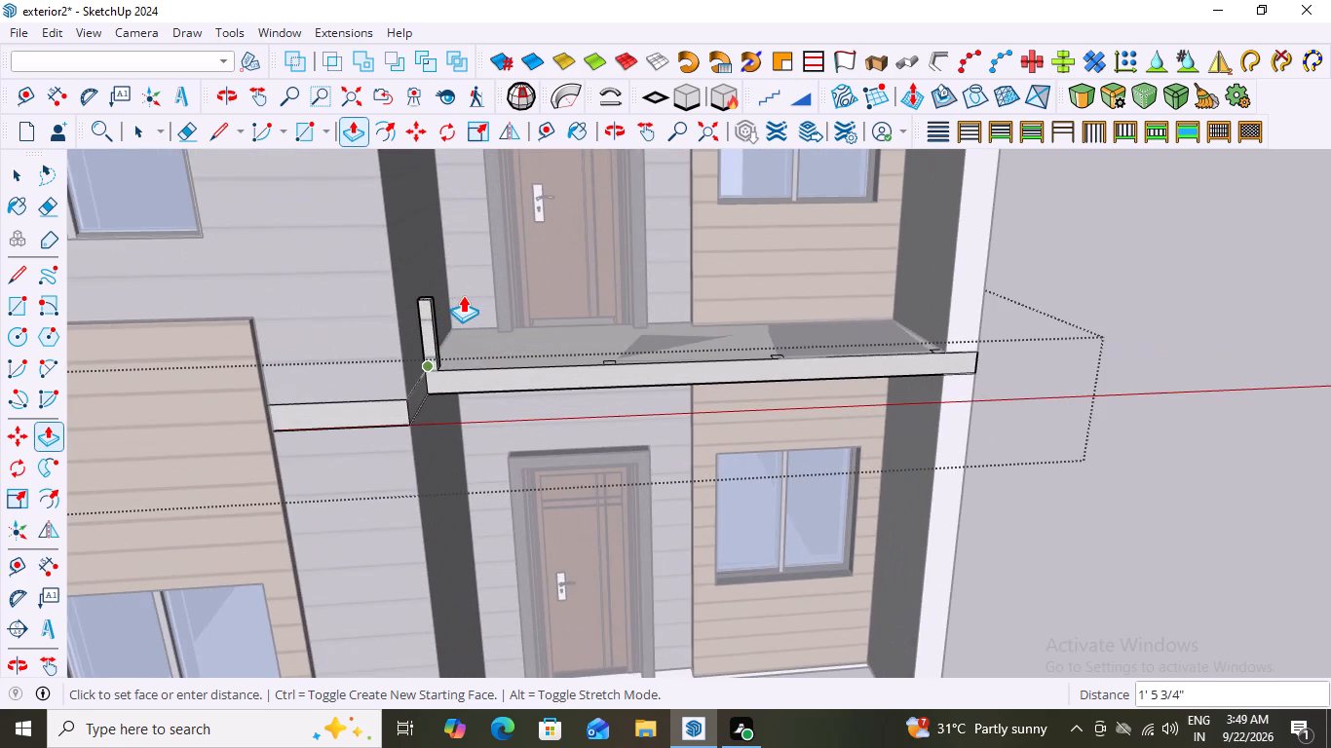
{"action": "scroll", "coordinate": [453, 298], "scroll_direction": "up", "scroll_amount": 2}
{"action": "middle_click_drag", "start_coordinate": [452, 298], "coordinate": [452, 294]}
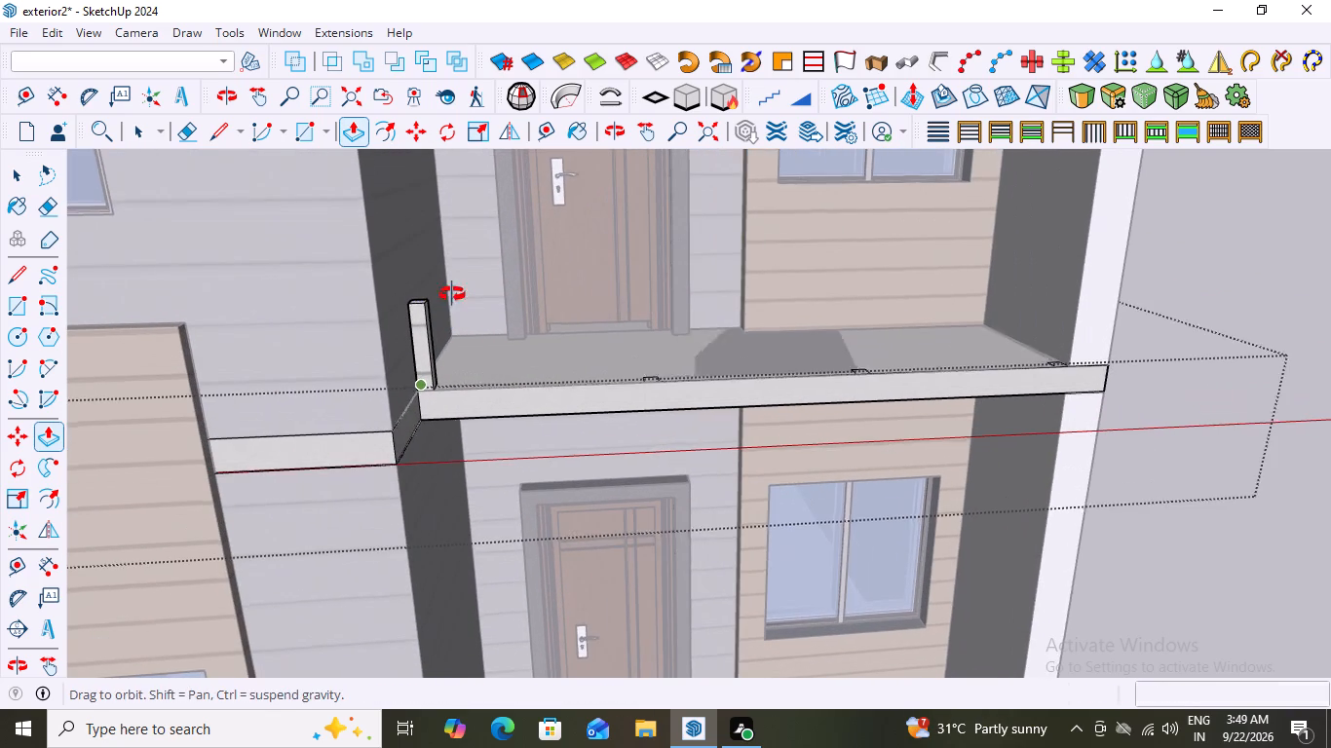
{"action": "middle_click_drag", "start_coordinate": [452, 294], "coordinate": [436, 214]}
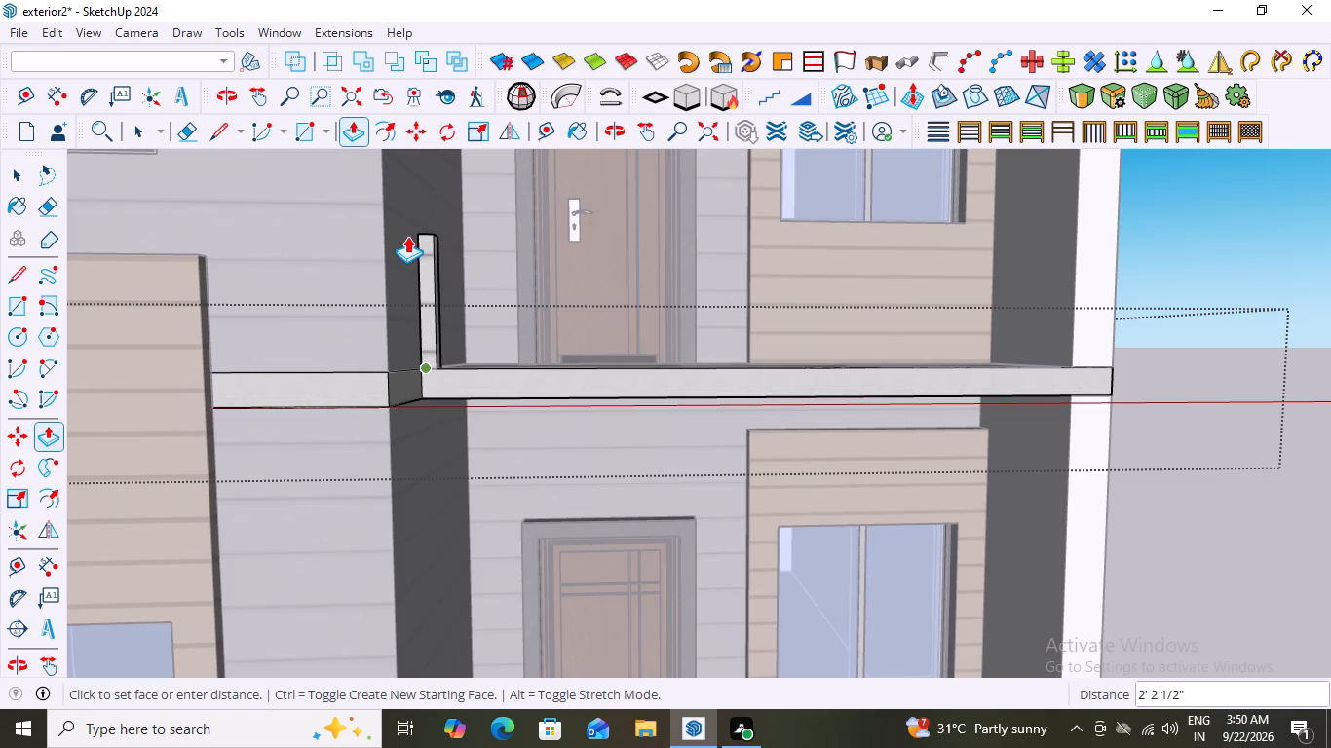
{"action": "left_click", "coordinate": [431, 182]}
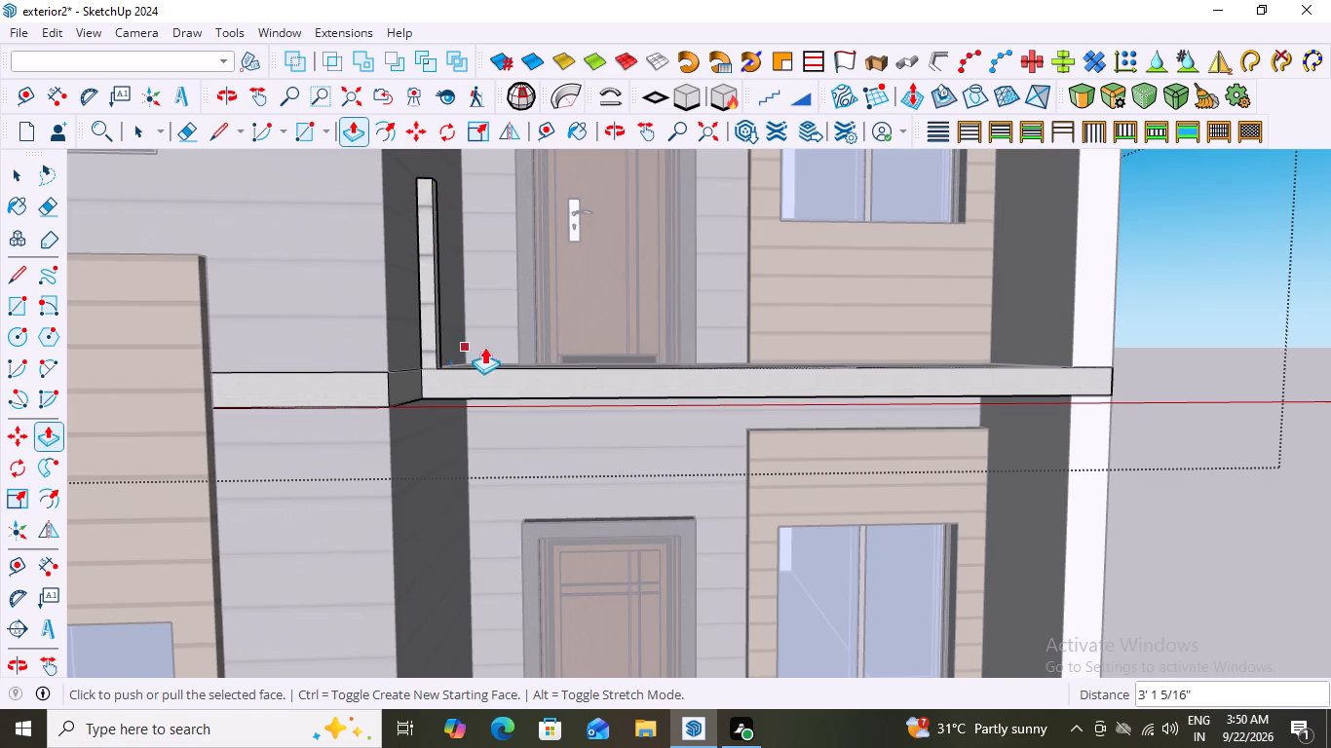
Push/Pull the second small rectangle along the balcony's front edge up to the first post's top, 3' 1 5/16" high.
{"action": "middle_click_drag", "start_coordinate": [483, 285], "coordinate": [462, 491]}
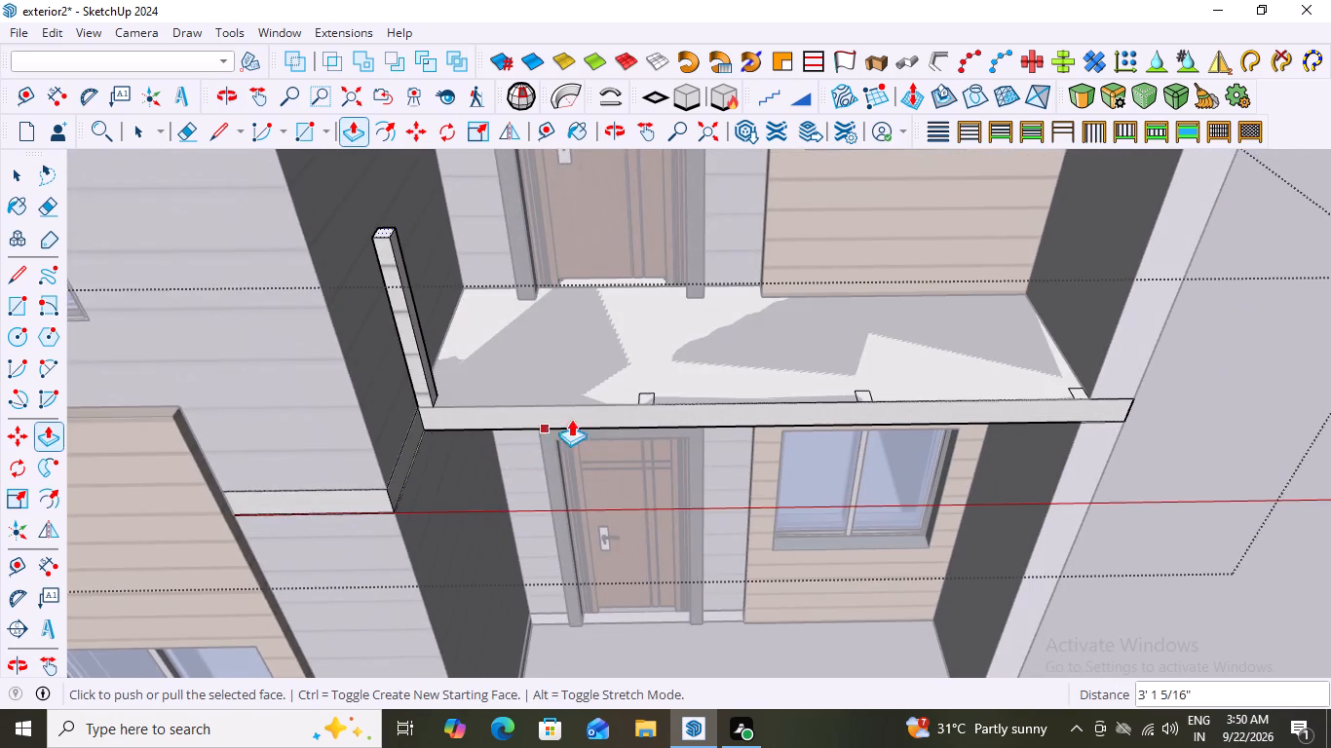
{"action": "scroll", "coordinate": [660, 388], "scroll_direction": "up", "scroll_amount": 2}
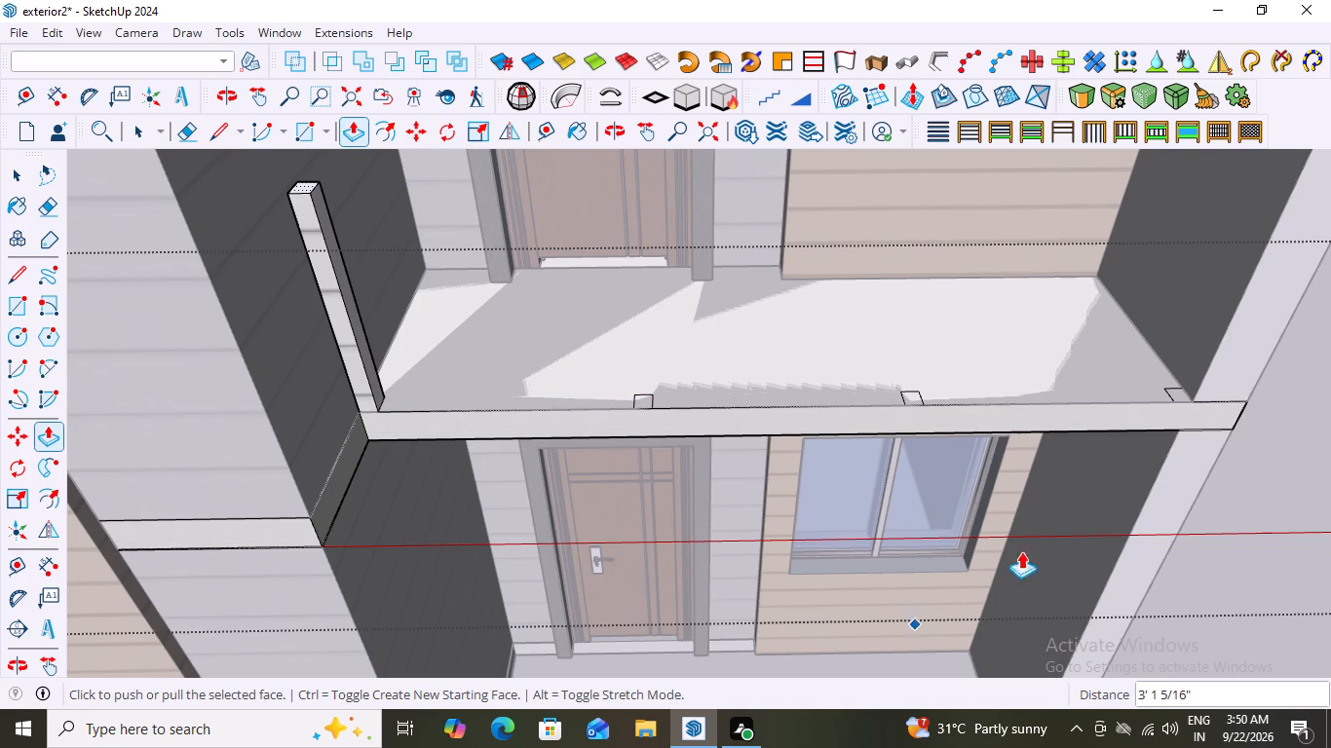
{"action": "scroll", "coordinate": [676, 395], "scroll_direction": "up", "scroll_amount": 3}
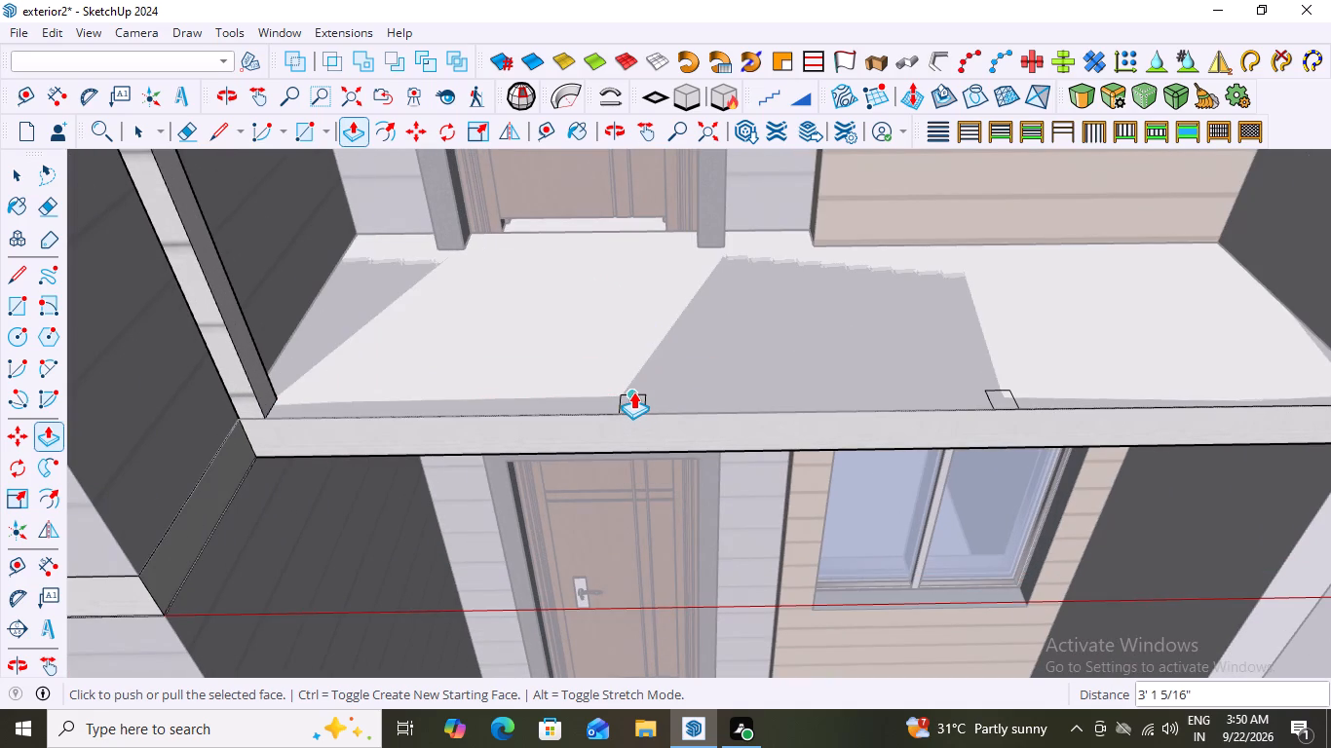
{"action": "key", "text": "space"}
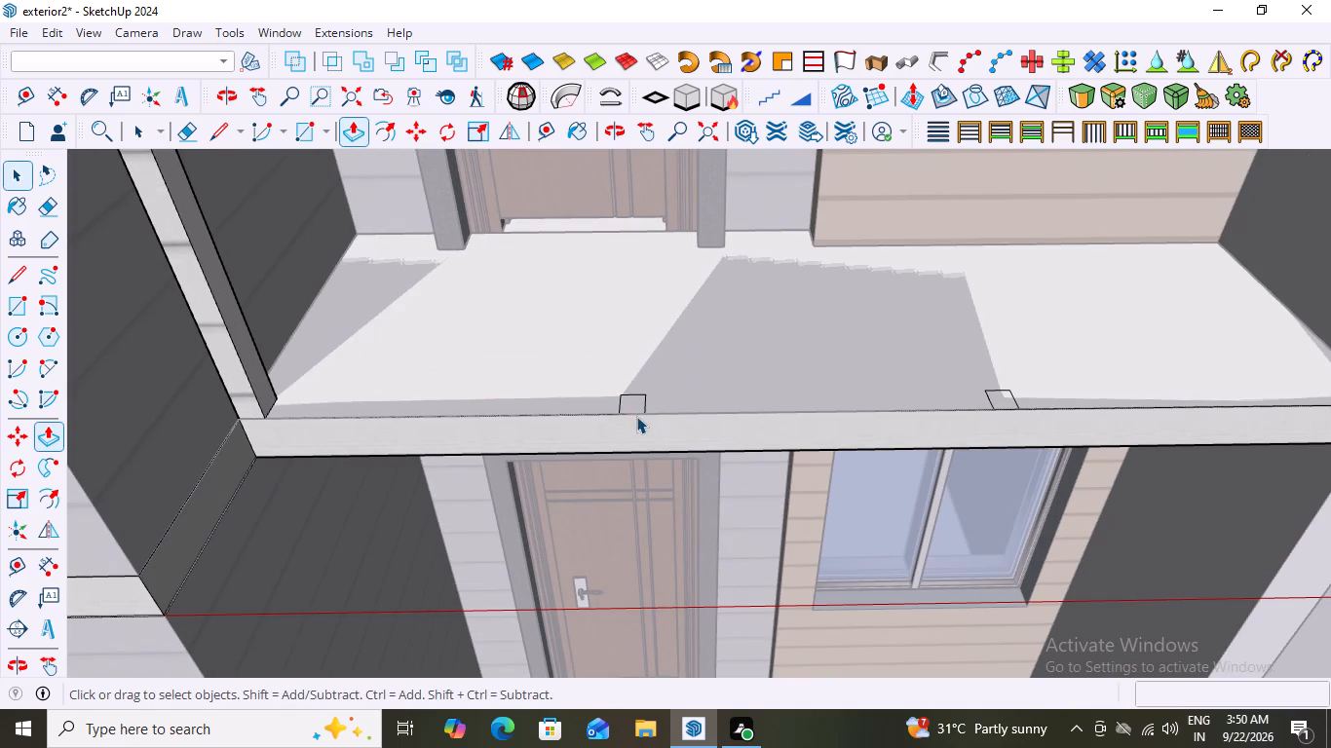
{"action": "left_click", "coordinate": [630, 397]}
{"action": "double_click", "coordinate": [630, 404]}
{"action": "left_click", "coordinate": [630, 404]}
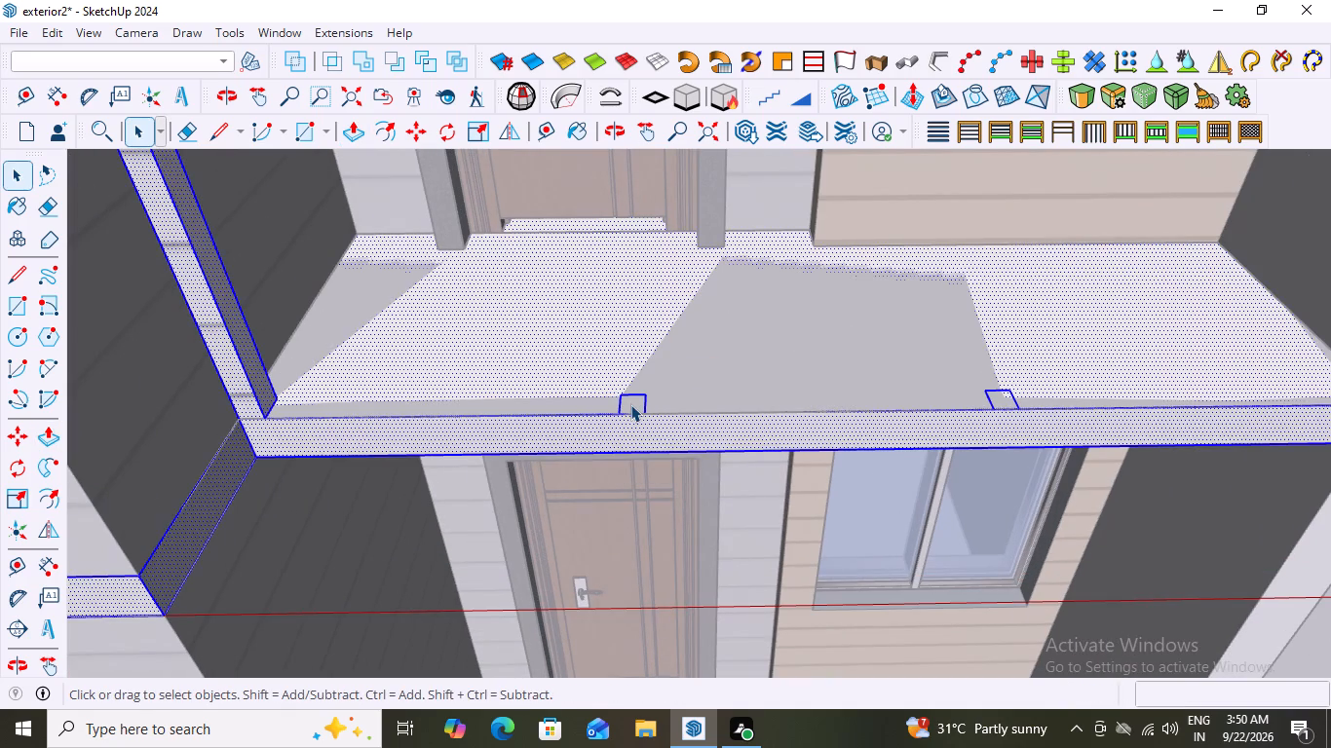
{"action": "double_click", "coordinate": [630, 404]}
{"action": "left_click", "coordinate": [630, 404]}
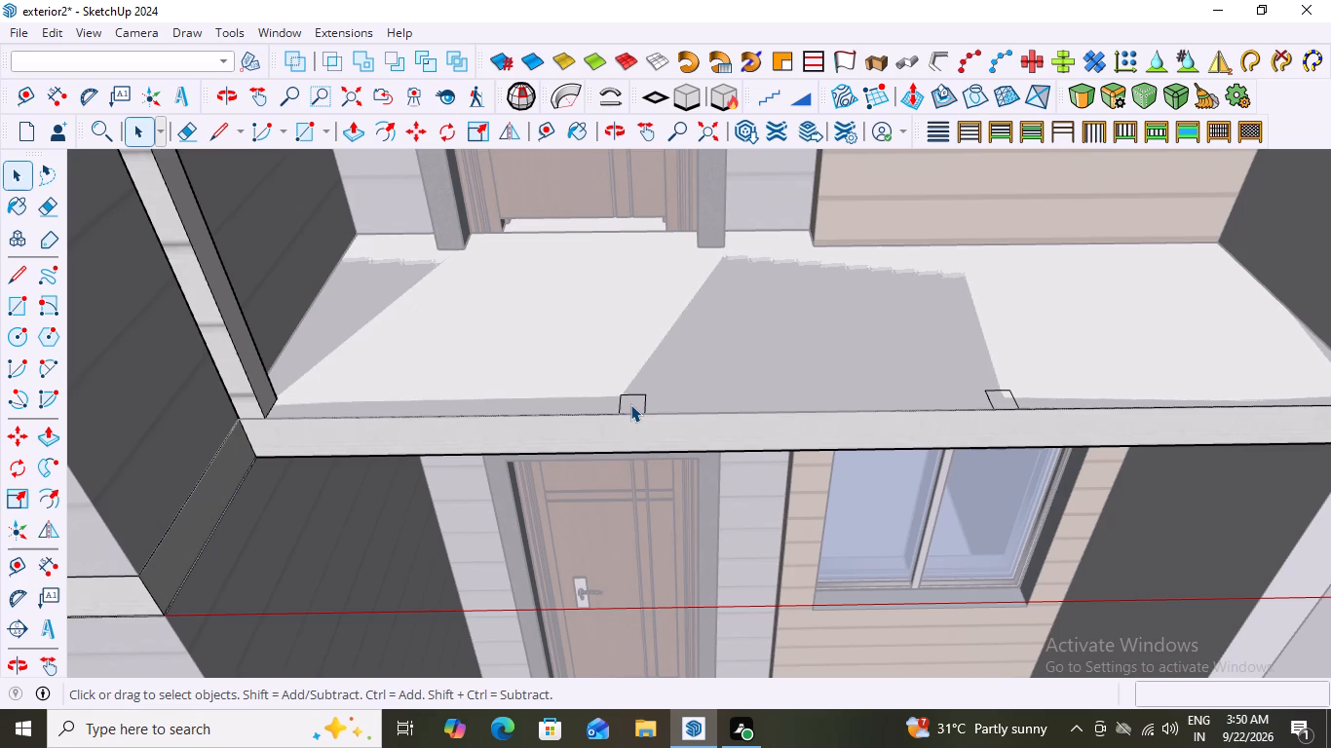
{"action": "left_click", "coordinate": [630, 404]}
{"action": "left_click", "coordinate": [630, 404]}
{"action": "key", "text": "p"}
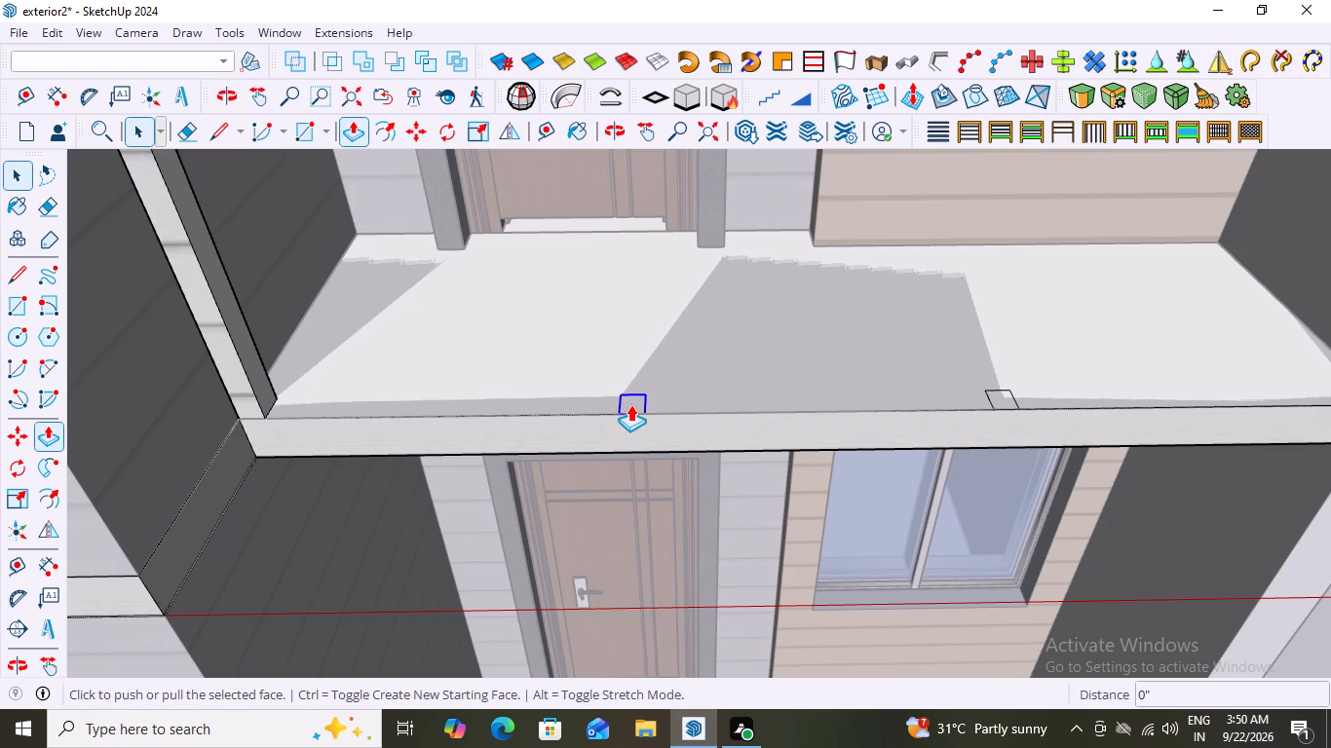
{"action": "left_click", "coordinate": [634, 389]}
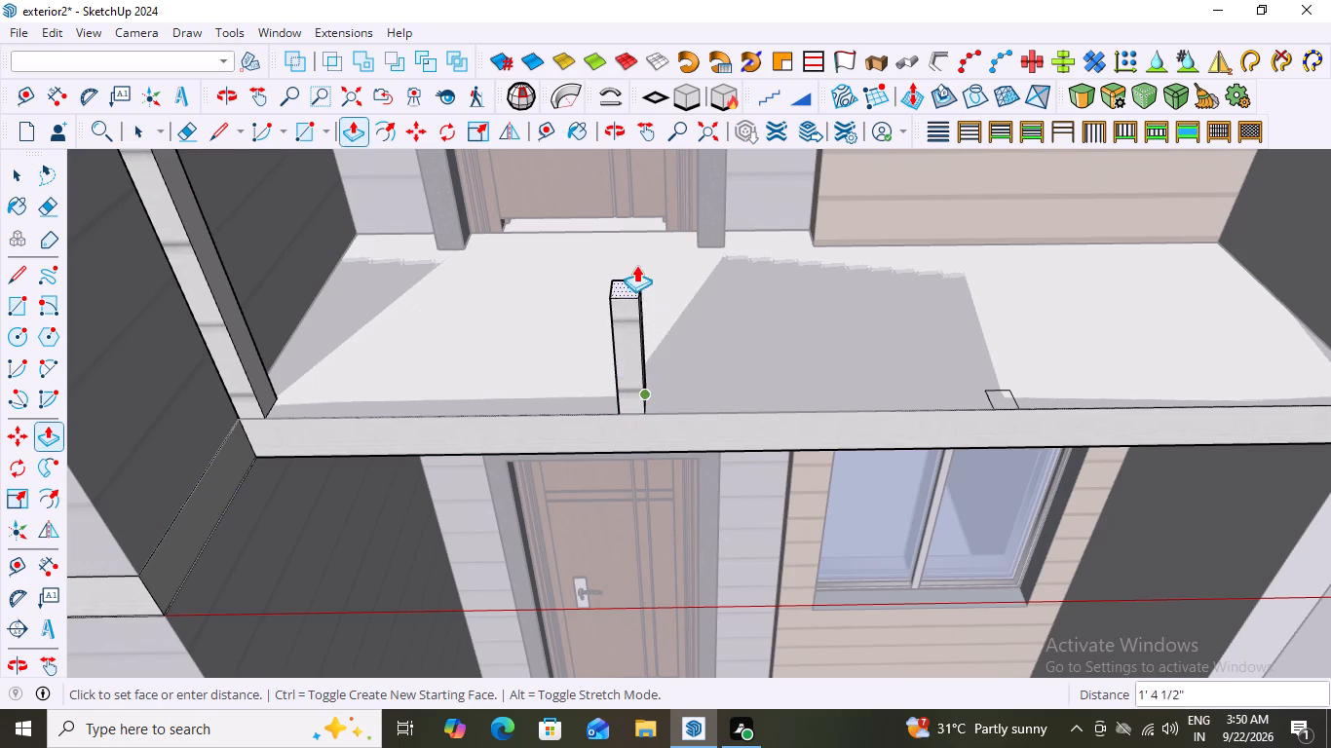
{"action": "scroll", "coordinate": [618, 265], "scroll_direction": "down", "scroll_amount": 10}
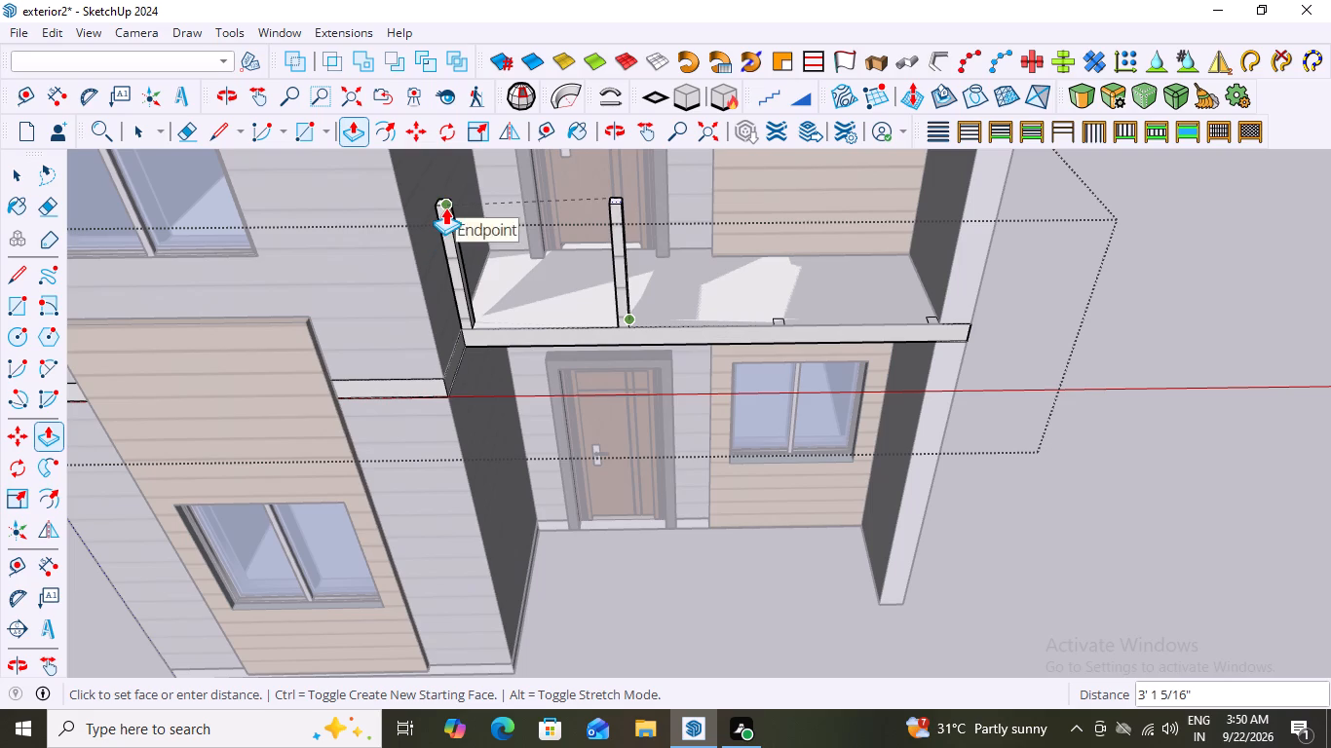
{"action": "left_click", "coordinate": [445, 207]}
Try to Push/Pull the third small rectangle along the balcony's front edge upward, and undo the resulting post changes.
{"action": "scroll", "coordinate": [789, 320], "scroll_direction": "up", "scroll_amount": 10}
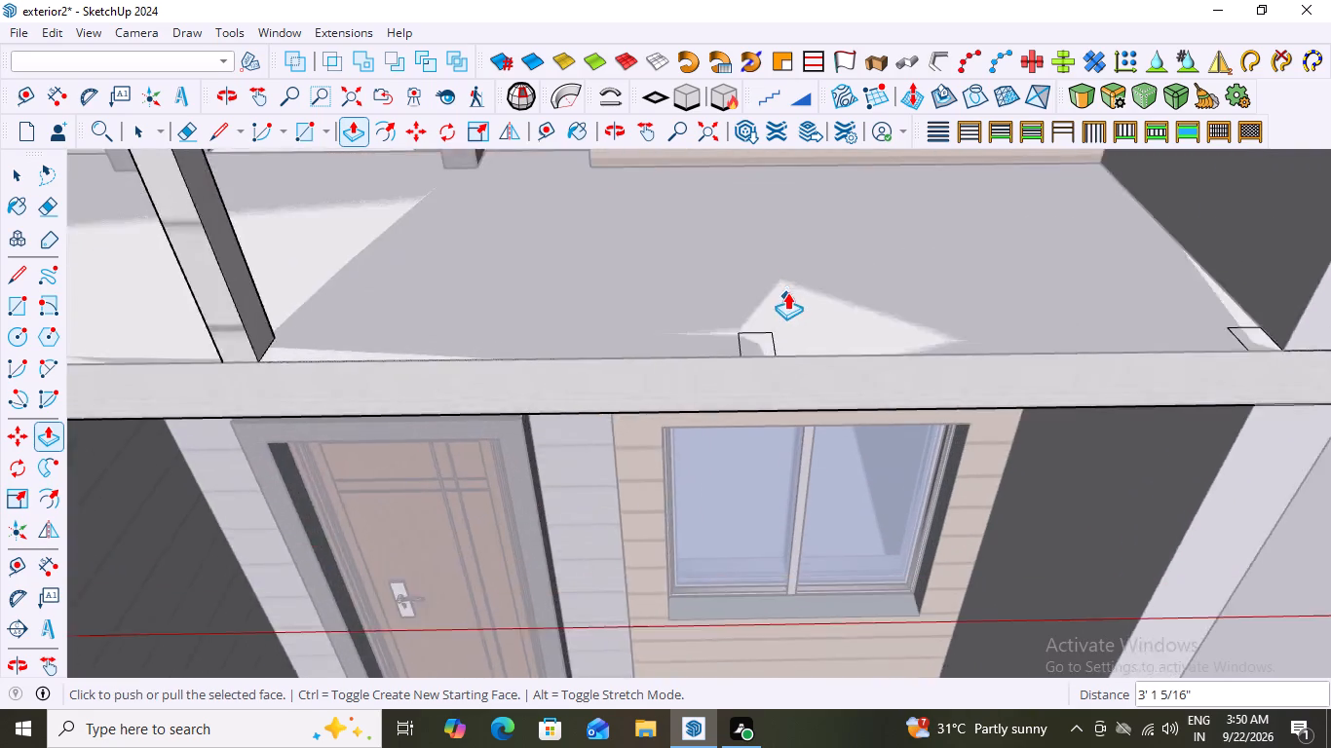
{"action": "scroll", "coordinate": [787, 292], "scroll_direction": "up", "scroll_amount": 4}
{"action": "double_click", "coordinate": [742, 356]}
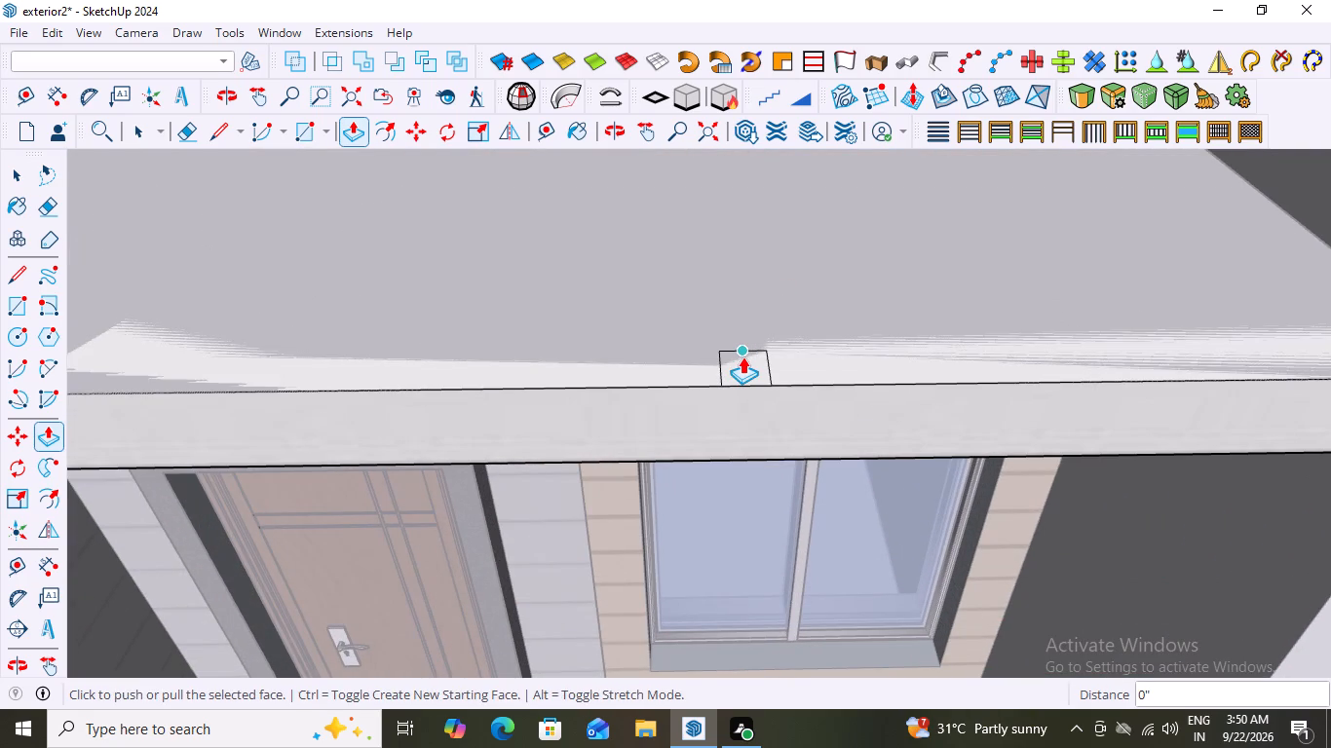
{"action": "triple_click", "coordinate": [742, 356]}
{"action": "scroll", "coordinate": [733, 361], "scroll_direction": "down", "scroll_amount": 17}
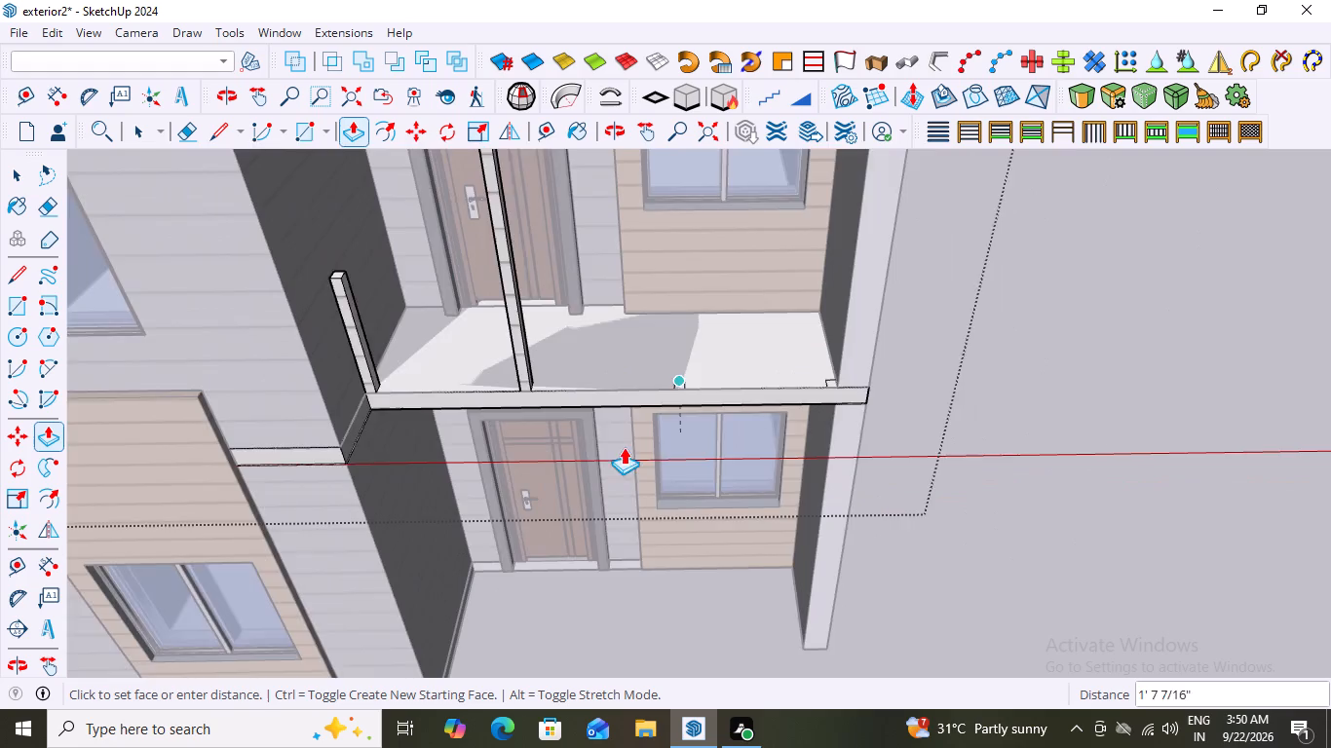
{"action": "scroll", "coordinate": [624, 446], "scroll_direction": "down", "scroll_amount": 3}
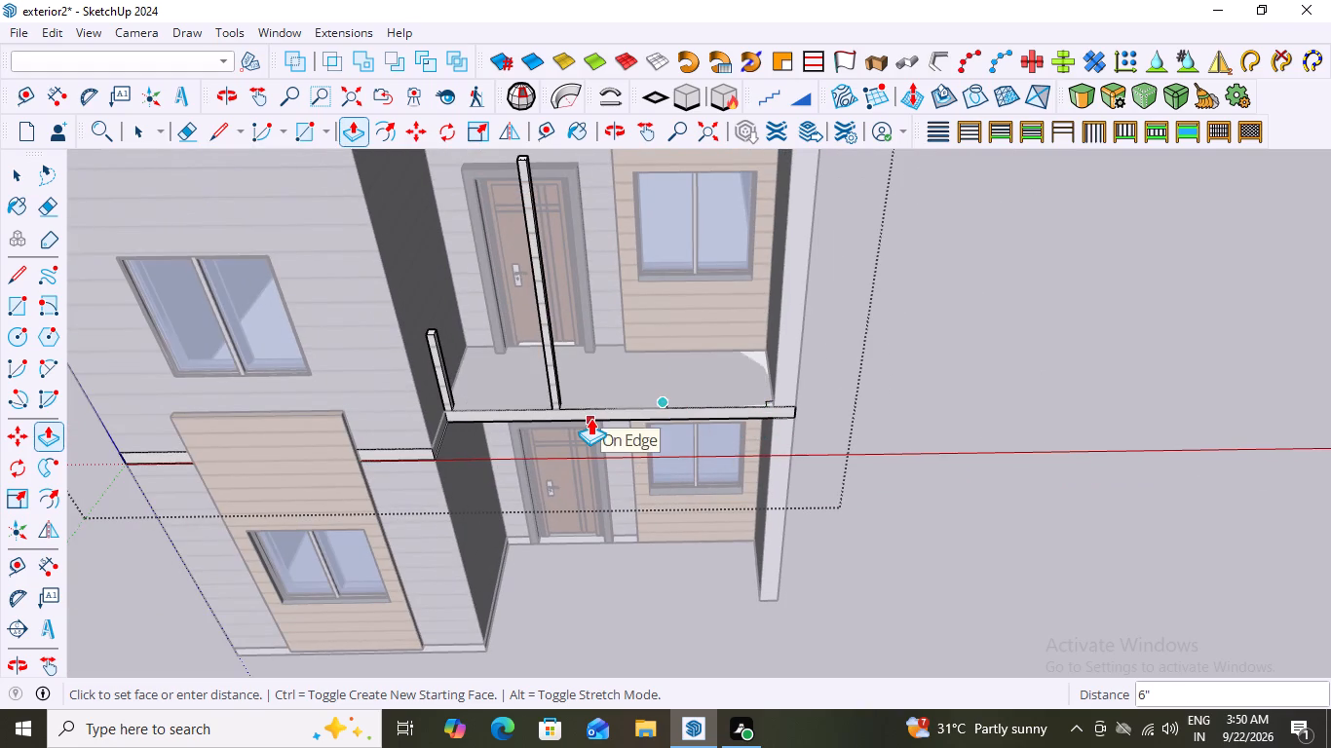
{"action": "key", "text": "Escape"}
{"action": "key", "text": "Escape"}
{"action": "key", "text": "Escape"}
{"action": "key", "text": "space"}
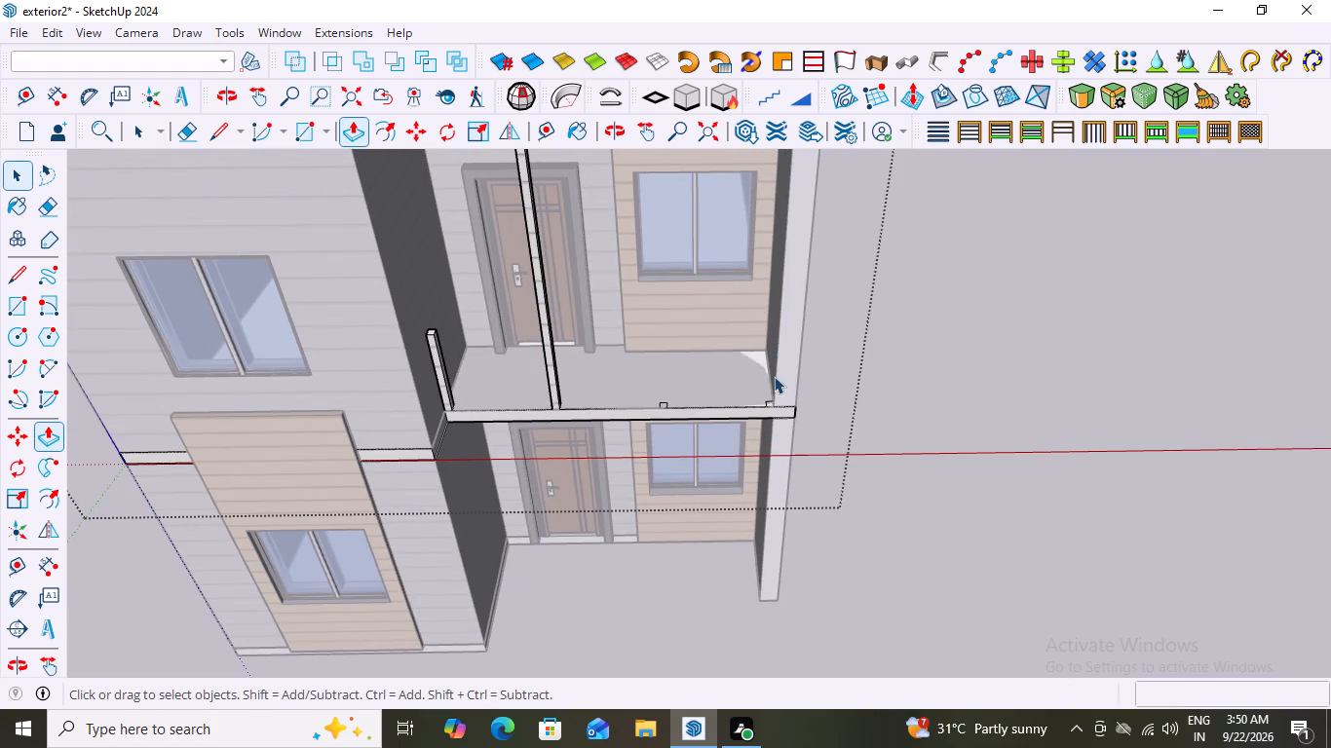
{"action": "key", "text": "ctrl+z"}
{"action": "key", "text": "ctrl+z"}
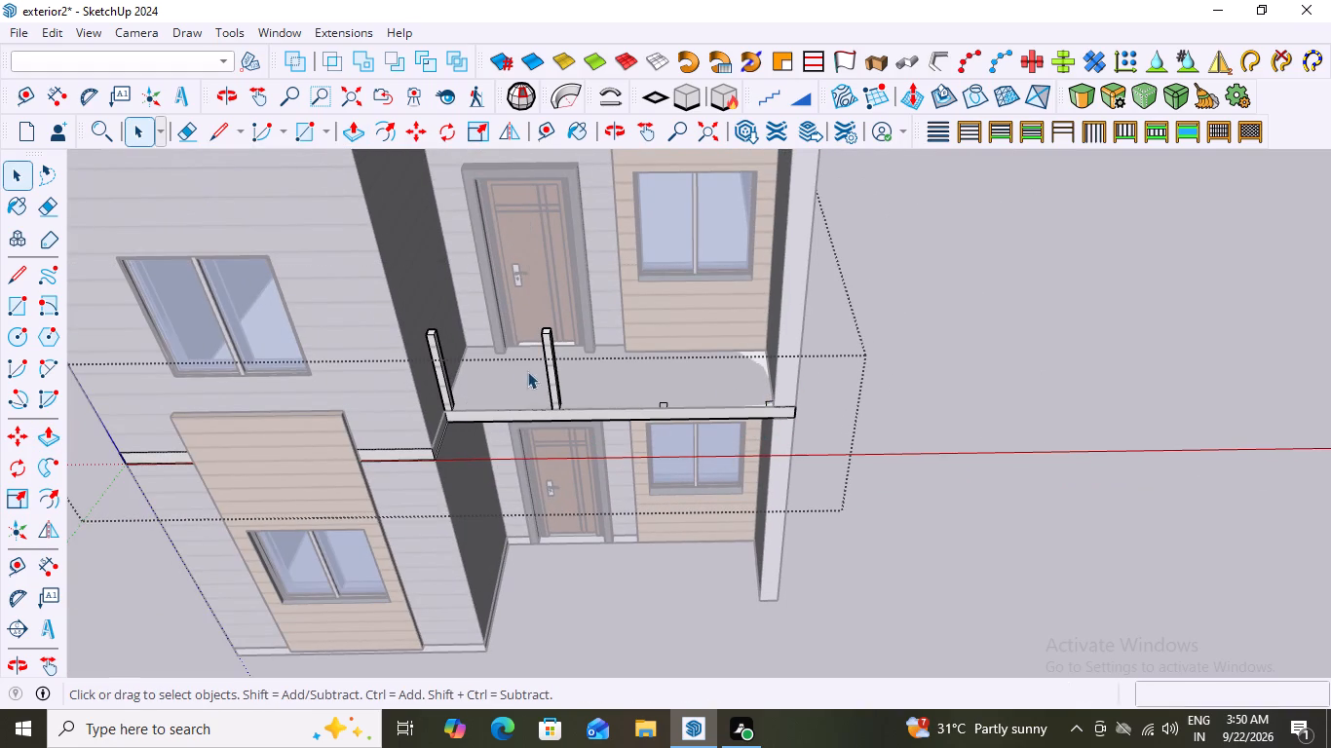
Push/Pull the third small rectangle along the balcony's front edge up to the second post's top, 3' 1 5/16" high.
{"action": "middle_click_drag", "start_coordinate": [515, 360], "coordinate": [527, 222]}
{"action": "scroll", "coordinate": [574, 283], "scroll_direction": "up", "scroll_amount": 3}
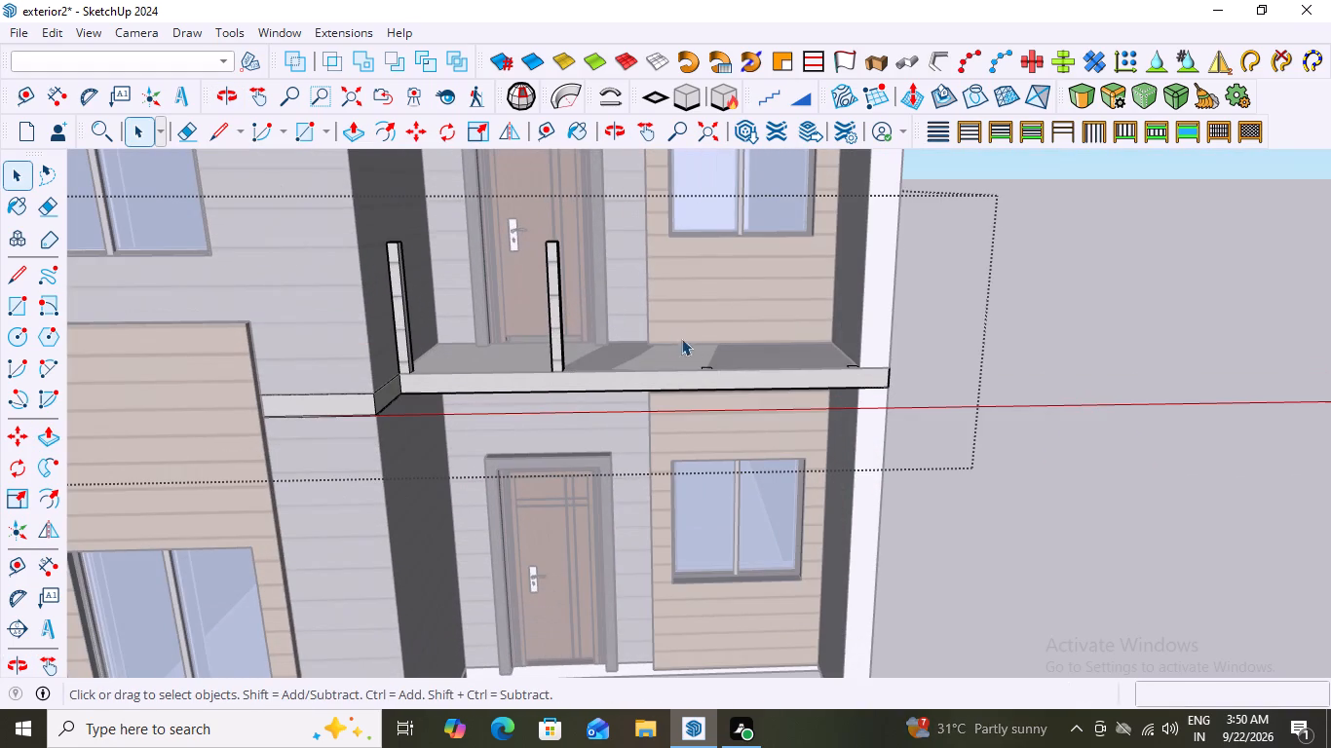
{"action": "scroll", "coordinate": [668, 341], "scroll_direction": "up", "scroll_amount": 2}
{"action": "middle_click_drag", "start_coordinate": [674, 352], "coordinate": [641, 578]}
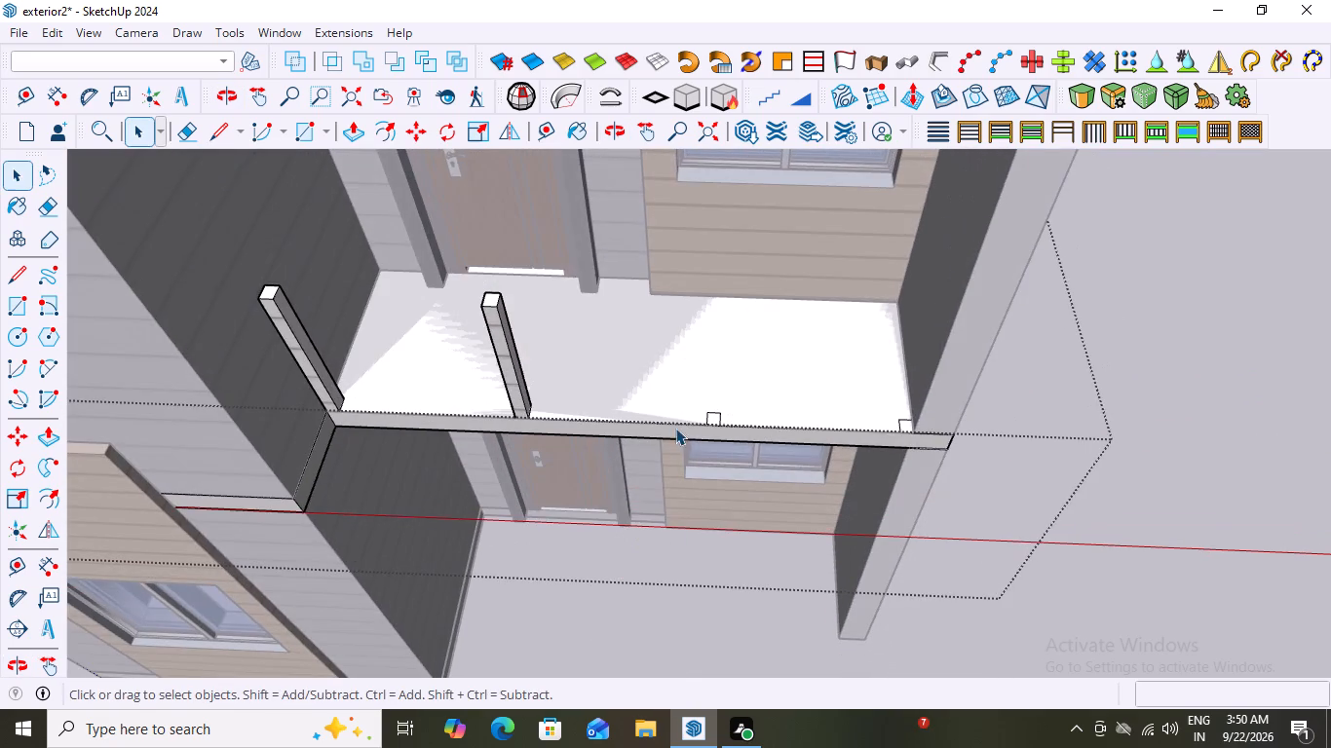
{"action": "scroll", "coordinate": [689, 389], "scroll_direction": "up", "scroll_amount": 7}
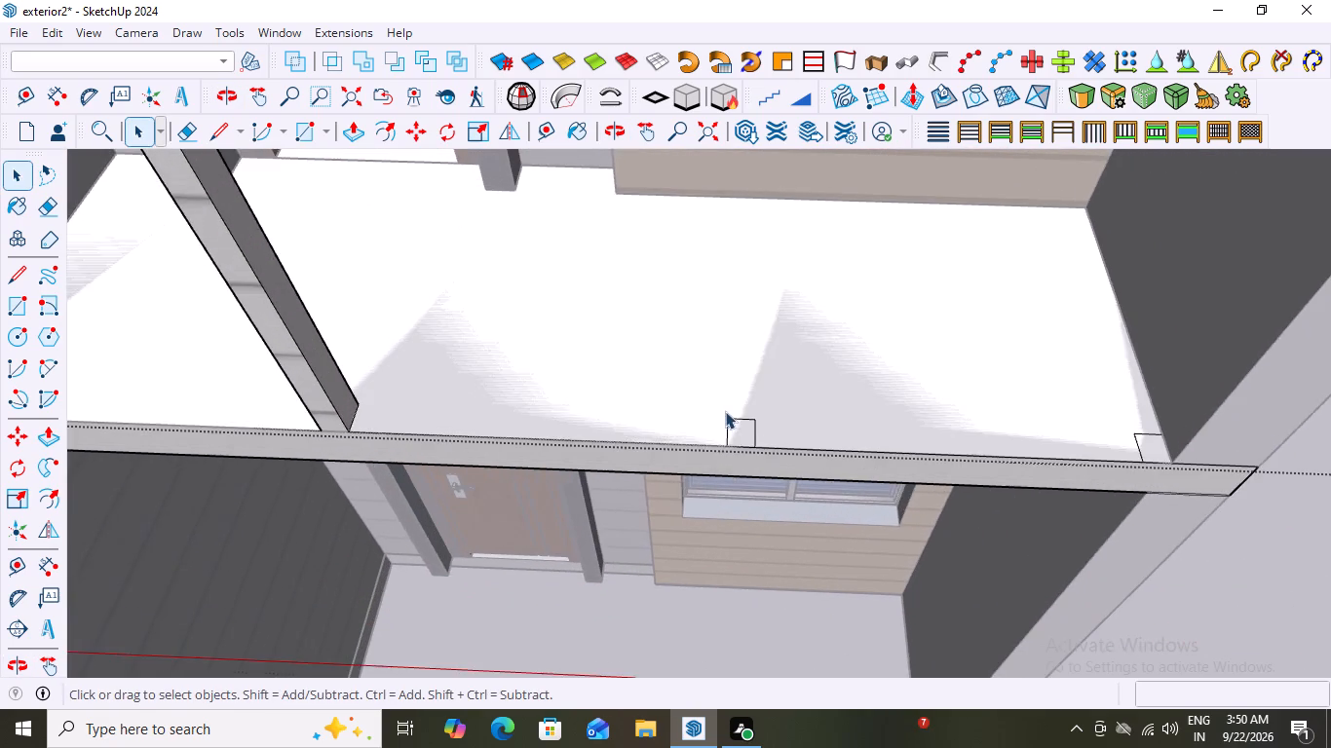
{"action": "scroll", "coordinate": [727, 398], "scroll_direction": "up", "scroll_amount": 2}
{"action": "double_click", "coordinate": [733, 435]}
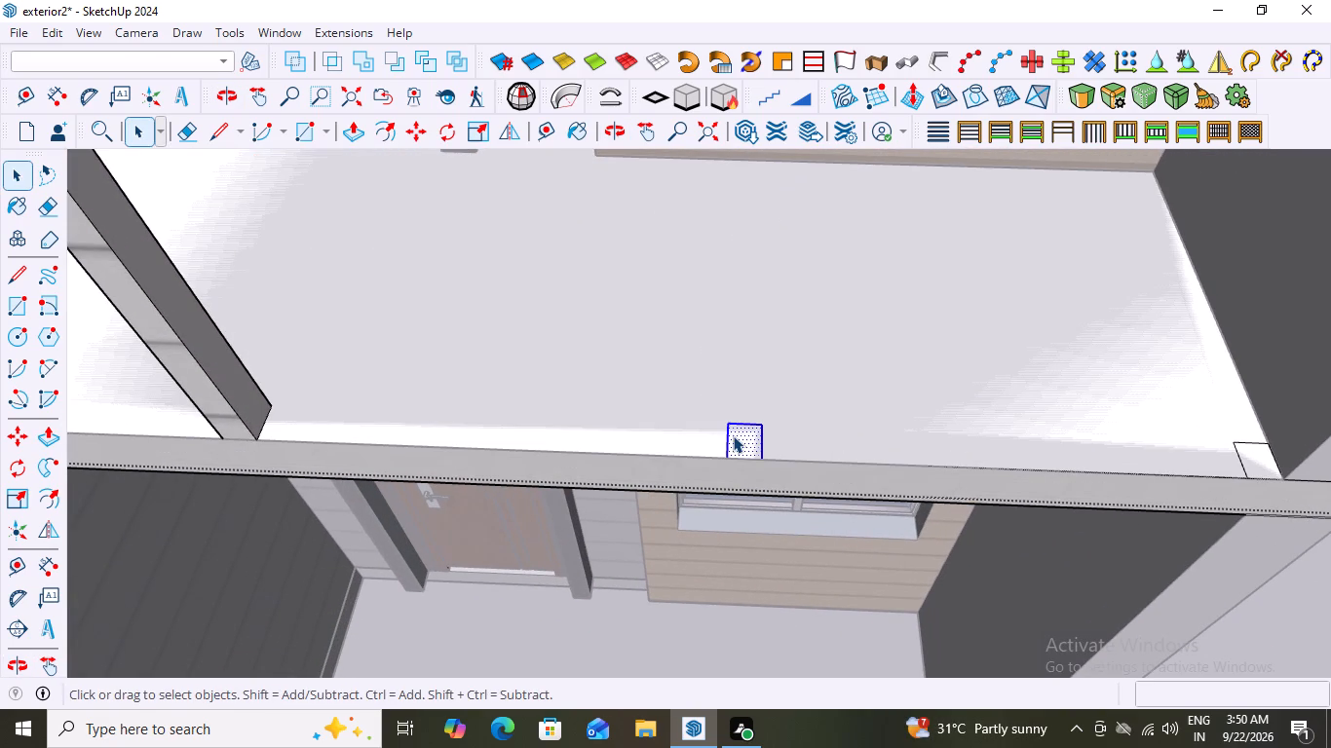
{"action": "key", "text": "p"}
{"action": "left_click", "coordinate": [742, 428]}
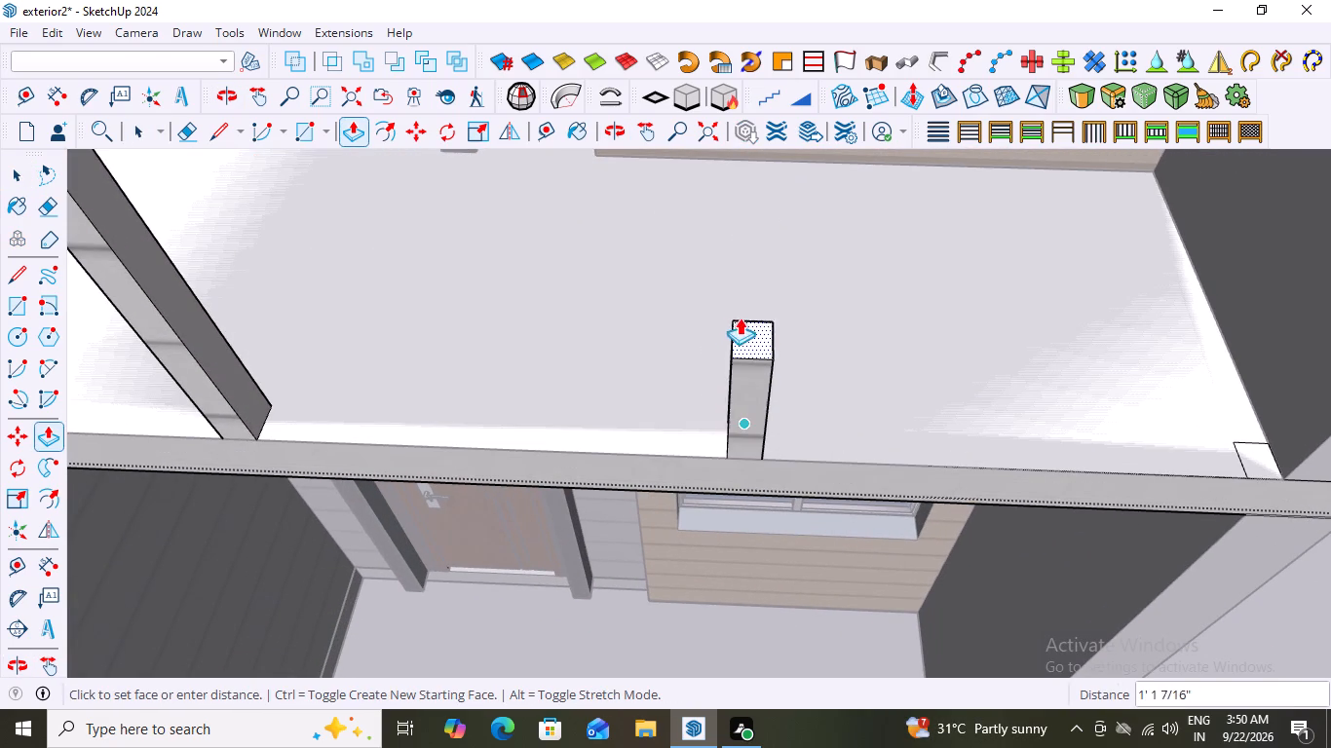
{"action": "scroll", "coordinate": [740, 318], "scroll_direction": "down", "scroll_amount": 11}
{"action": "scroll", "coordinate": [663, 281], "scroll_direction": "up", "scroll_amount": 3}
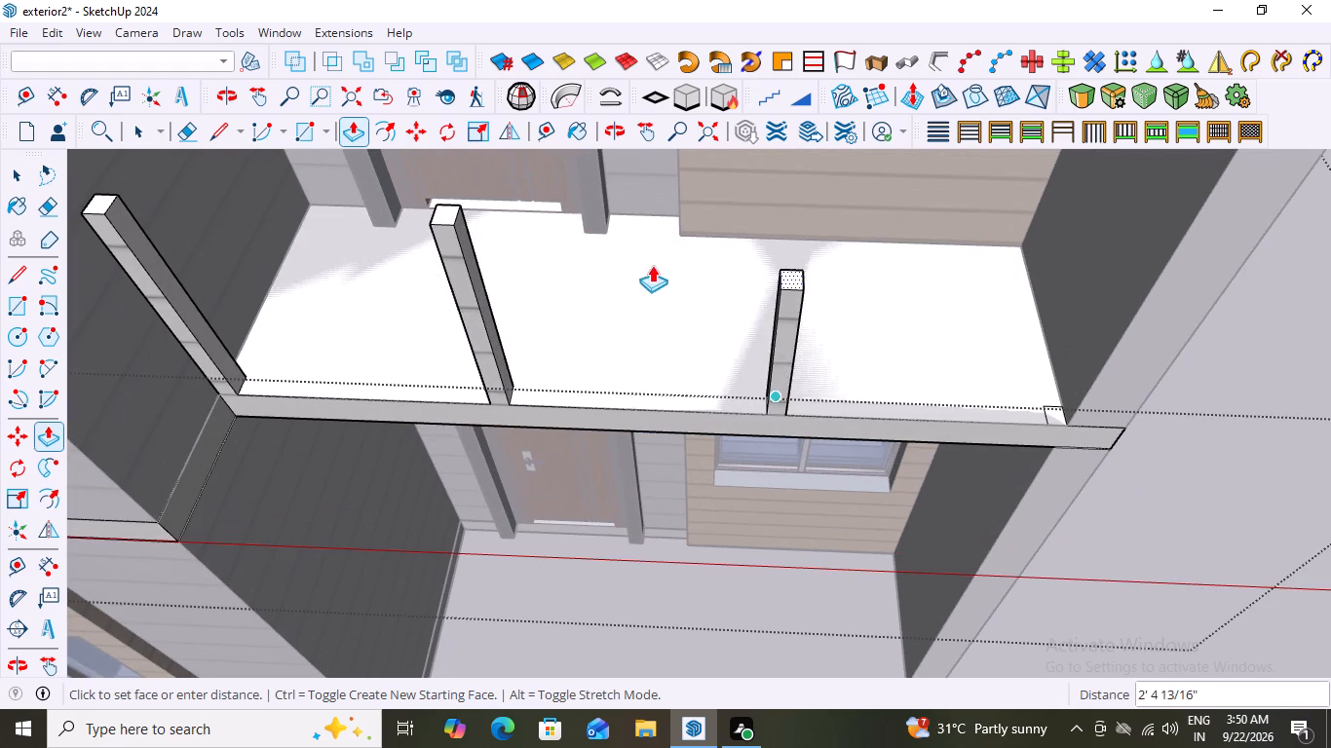
{"action": "left_click", "coordinate": [452, 222]}
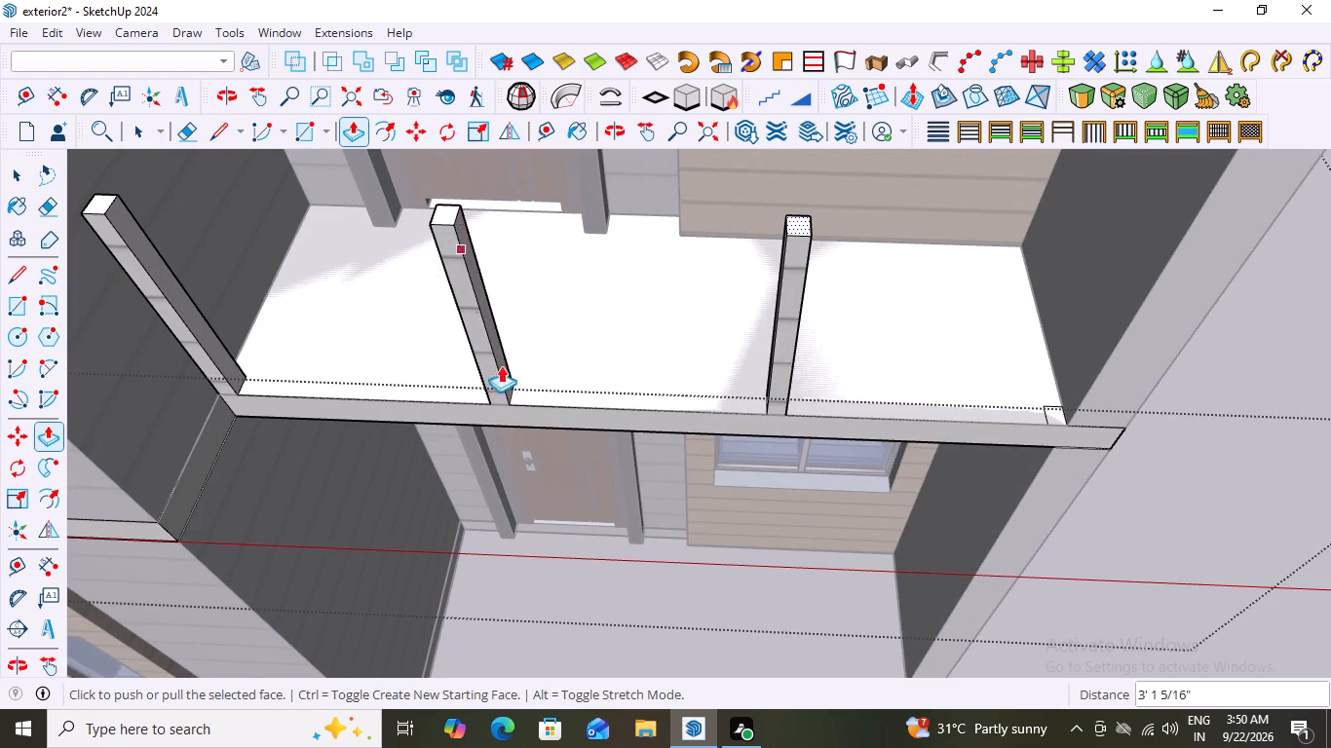
Push/Pull the last small rectangle, beside the balcony's outer side wall, up to the third post's top, 3' 1 5/16" high.
{"action": "scroll", "coordinate": [562, 436], "scroll_direction": "down", "scroll_amount": 7}
{"action": "scroll", "coordinate": [790, 430], "scroll_direction": "up", "scroll_amount": 9}
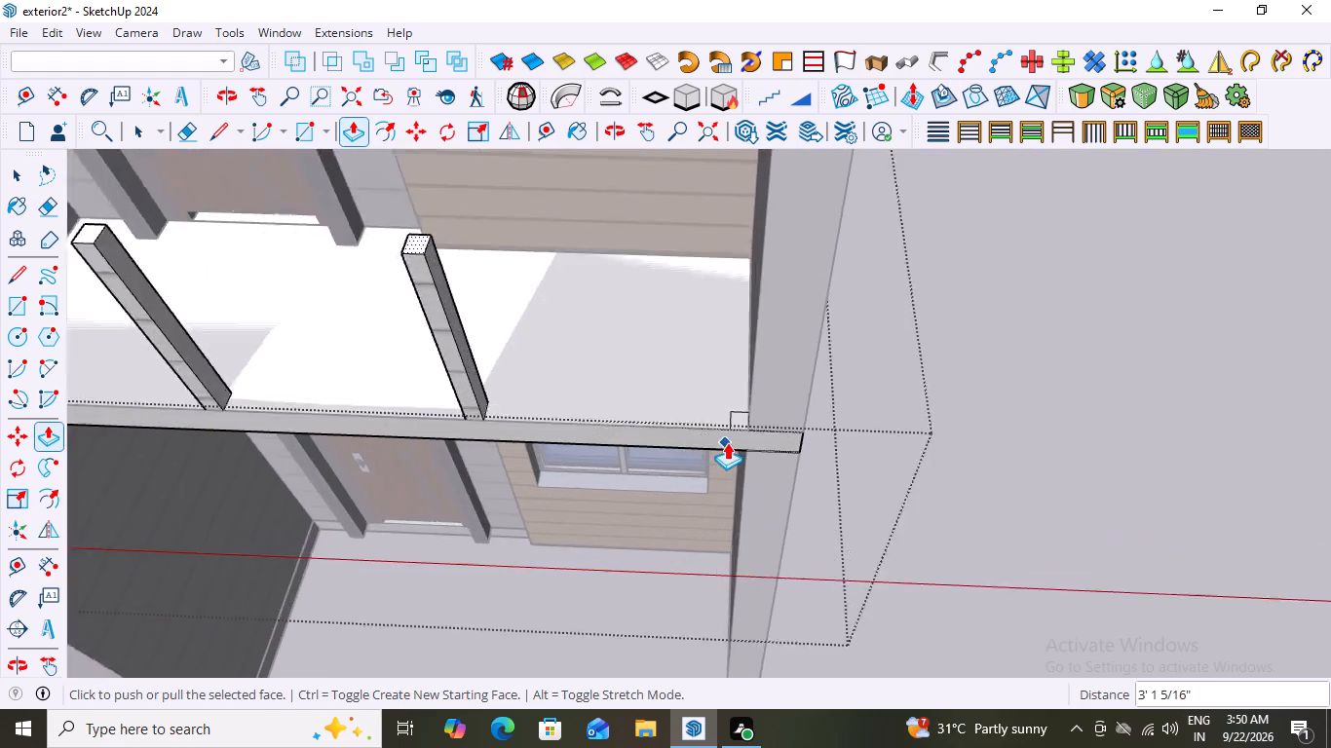
{"action": "scroll", "coordinate": [727, 442], "scroll_direction": "up", "scroll_amount": 2}
{"action": "key", "text": "space"}
{"action": "scroll", "coordinate": [733, 393], "scroll_direction": "up", "scroll_amount": 3}
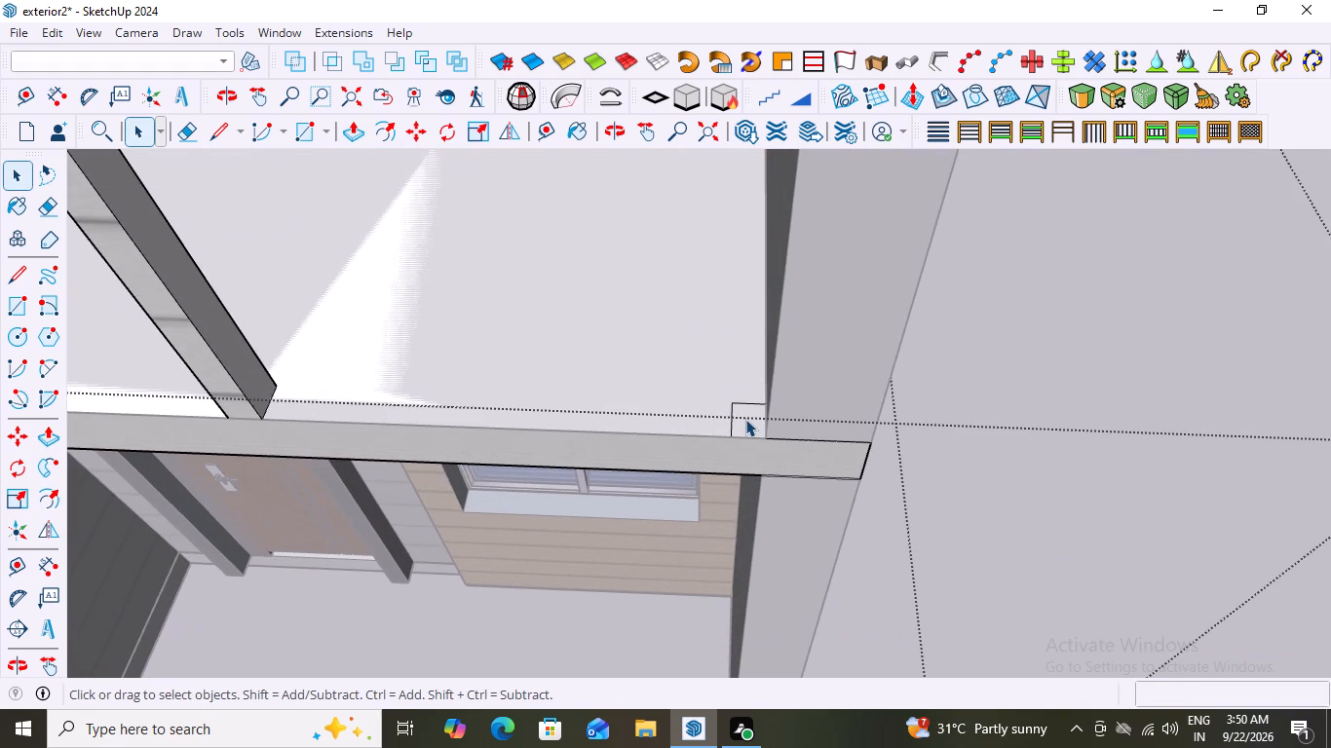
{"action": "double_click", "coordinate": [745, 419]}
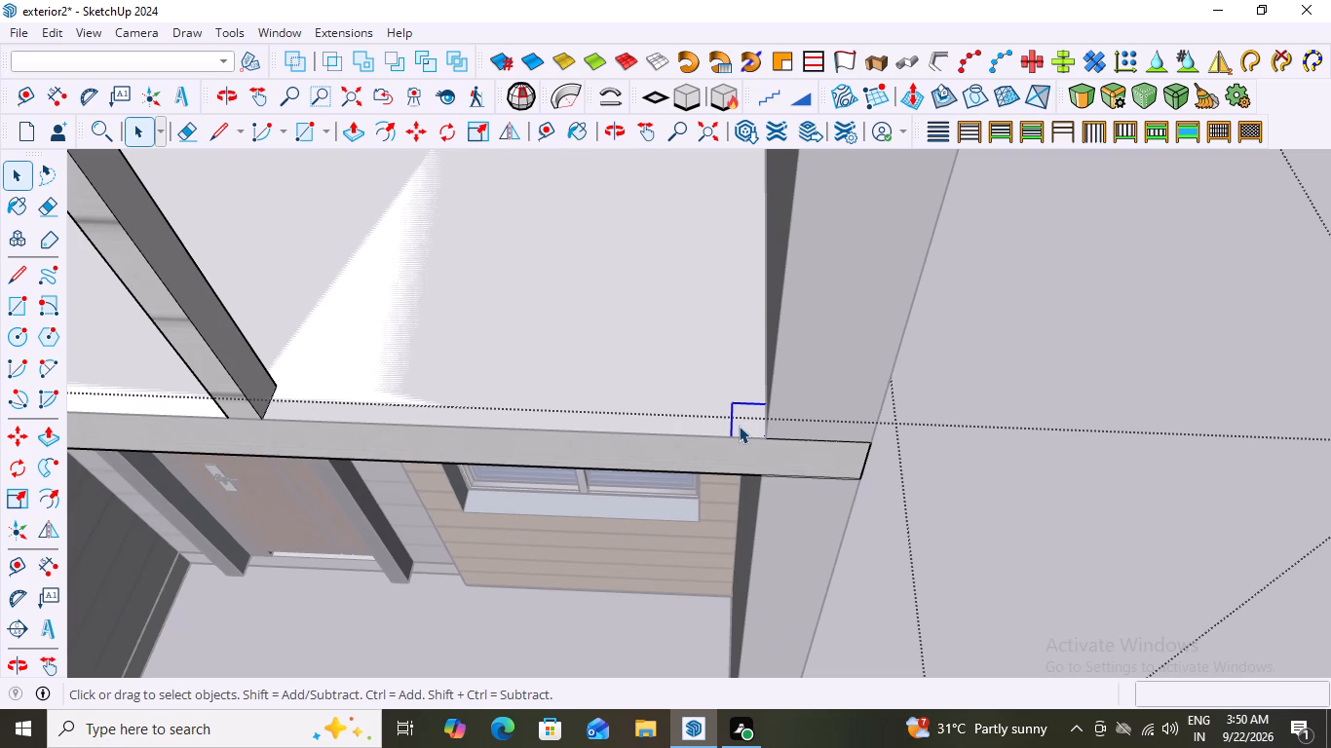
{"action": "key", "text": "p"}
{"action": "left_click", "coordinate": [746, 412]}
{"action": "scroll", "coordinate": [727, 314], "scroll_direction": "down", "scroll_amount": 4}
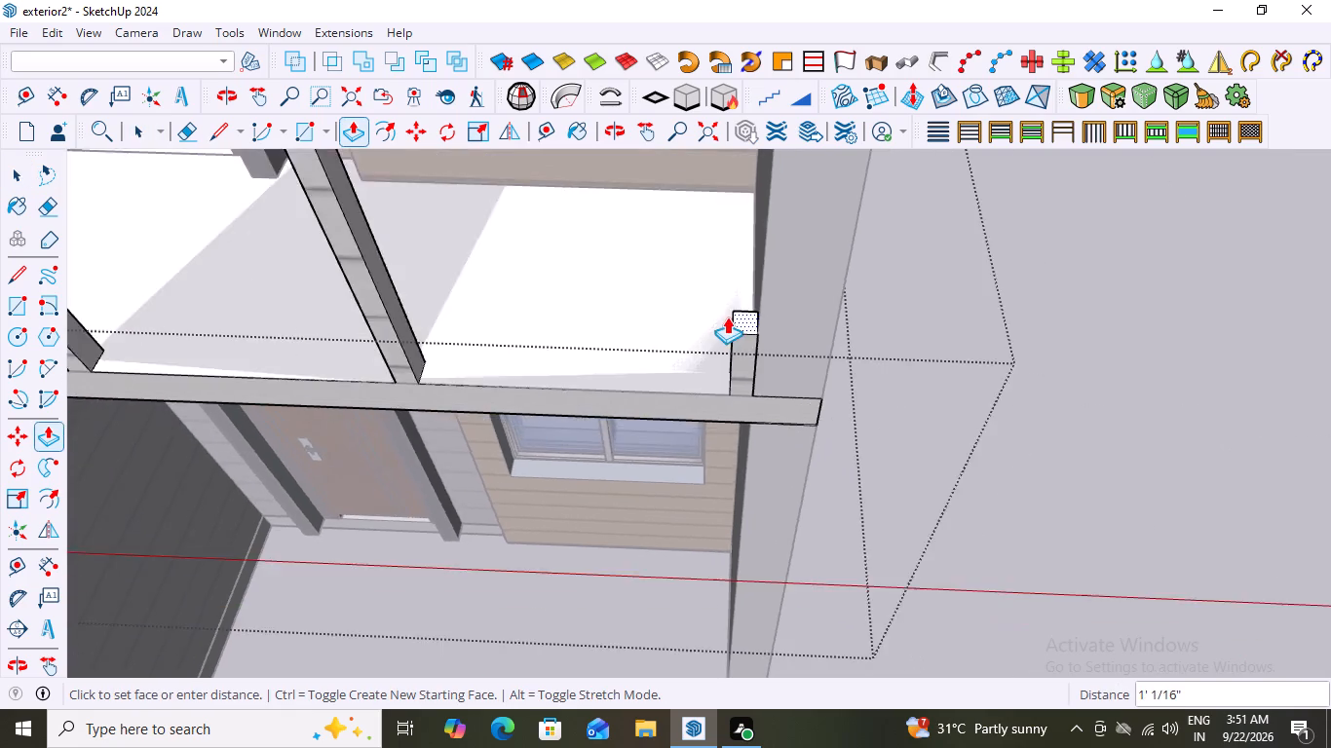
{"action": "scroll", "coordinate": [727, 317], "scroll_direction": "down", "scroll_amount": 12}
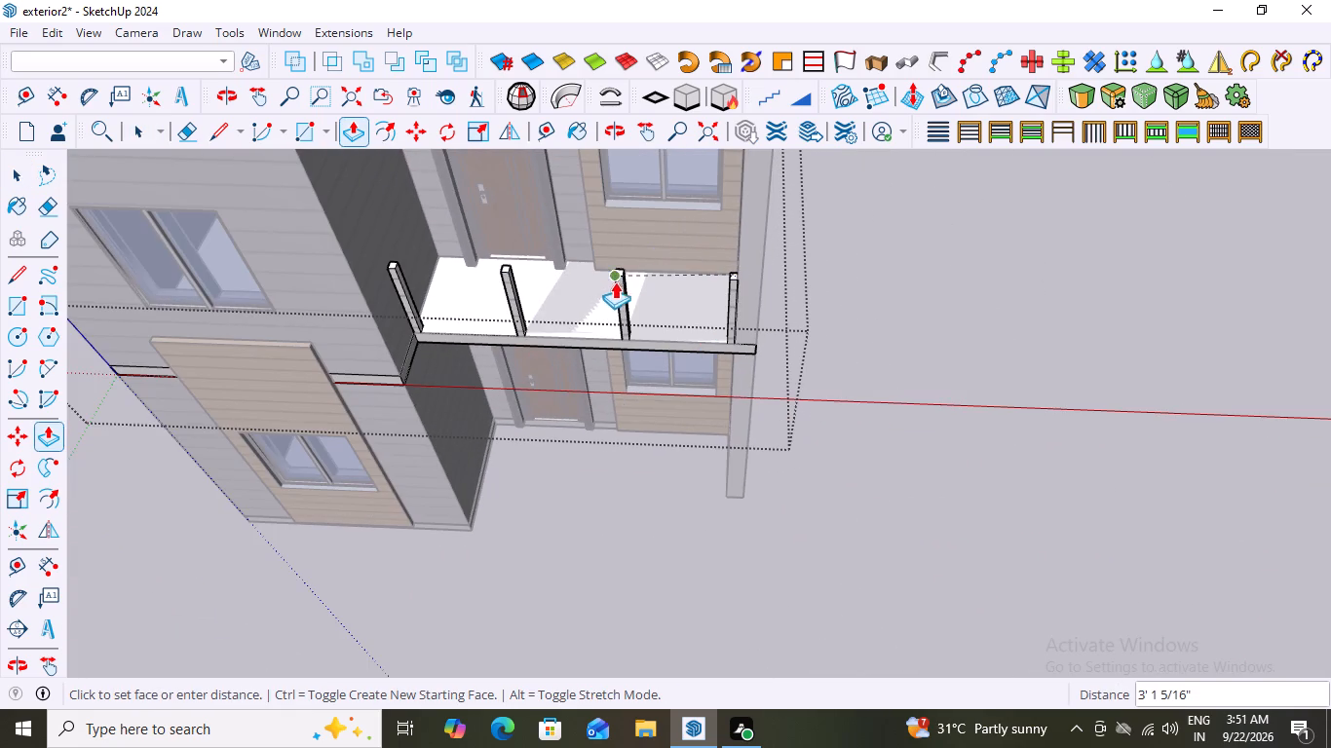
{"action": "scroll", "coordinate": [620, 277], "scroll_direction": "up", "scroll_amount": 11}
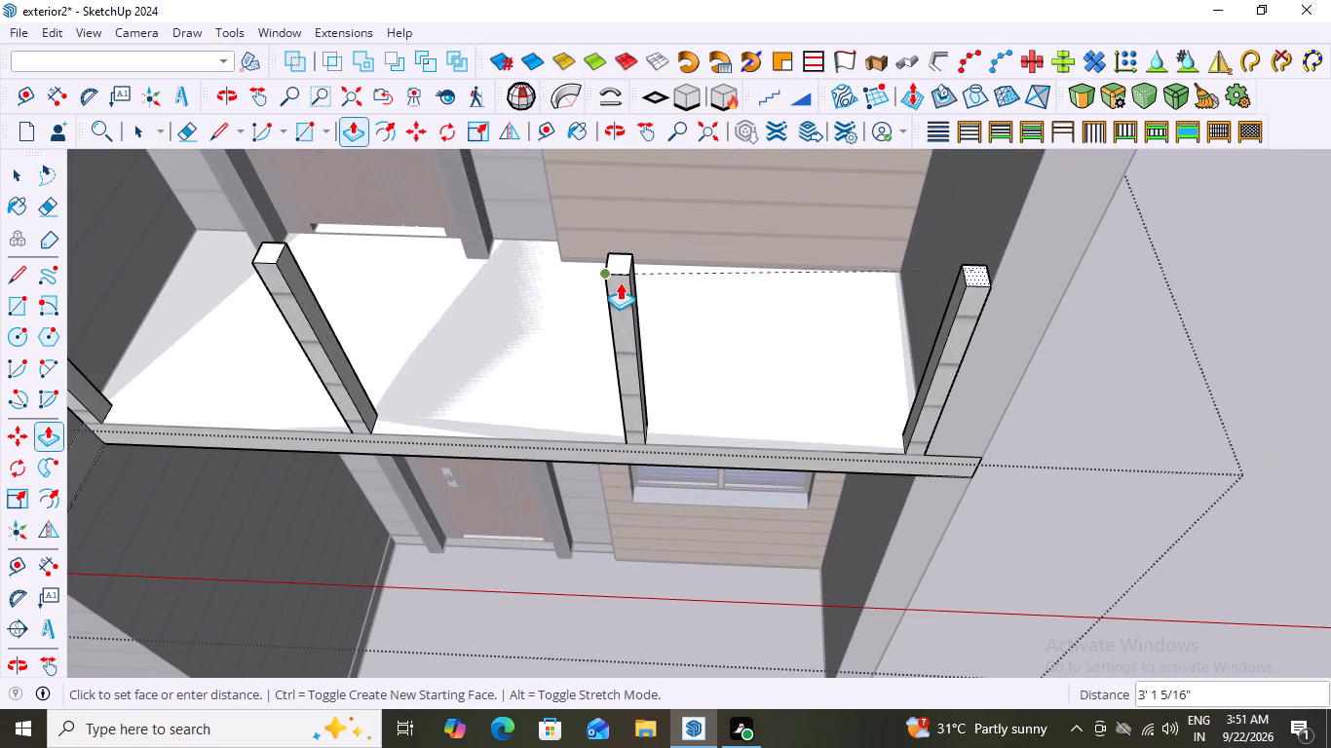
{"action": "left_click", "coordinate": [629, 282]}
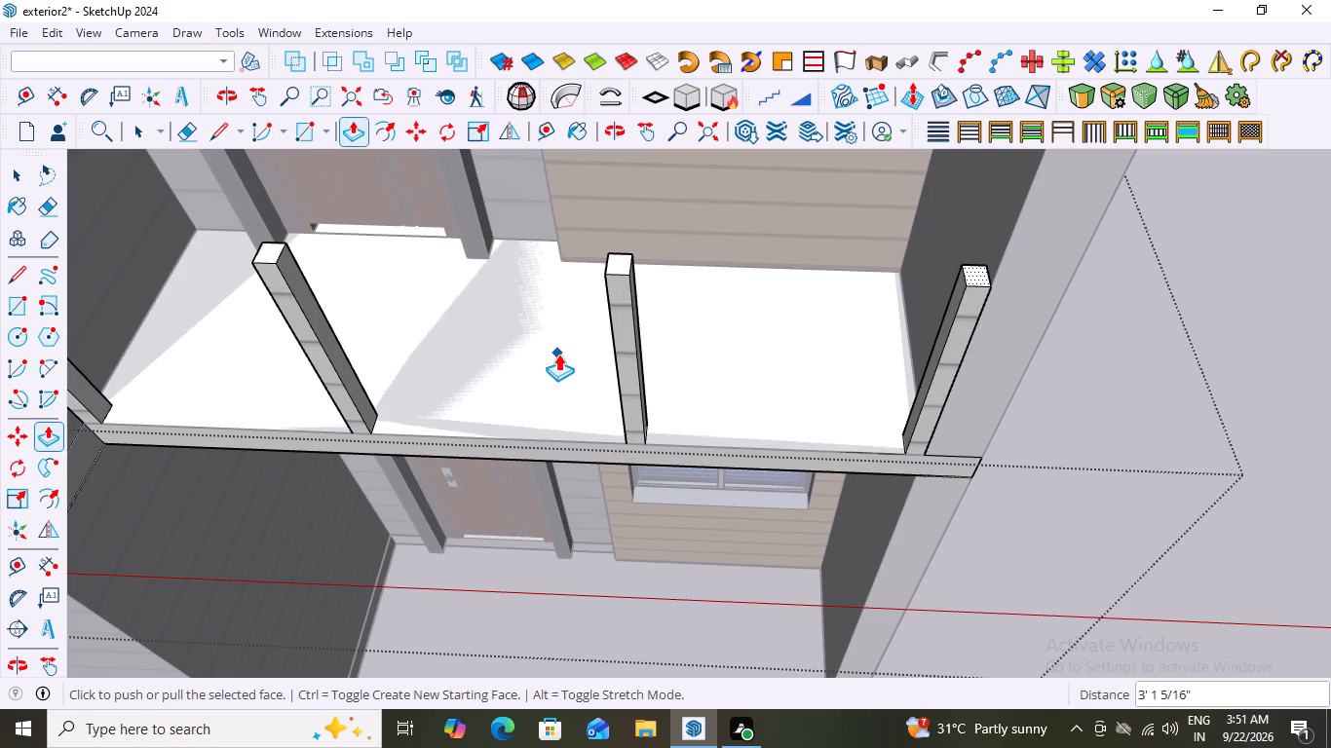
Leave the floor band group and return to the whole house model.
{"action": "key", "text": "space"}
{"action": "scroll", "coordinate": [558, 354], "scroll_direction": "down", "scroll_amount": 8}
{"action": "left_click", "coordinate": [1032, 260]}
Examine the four railing posts along the balcony's front edge from several angles.
{"action": "middle_click_drag", "start_coordinate": [650, 372], "coordinate": [736, 289]}
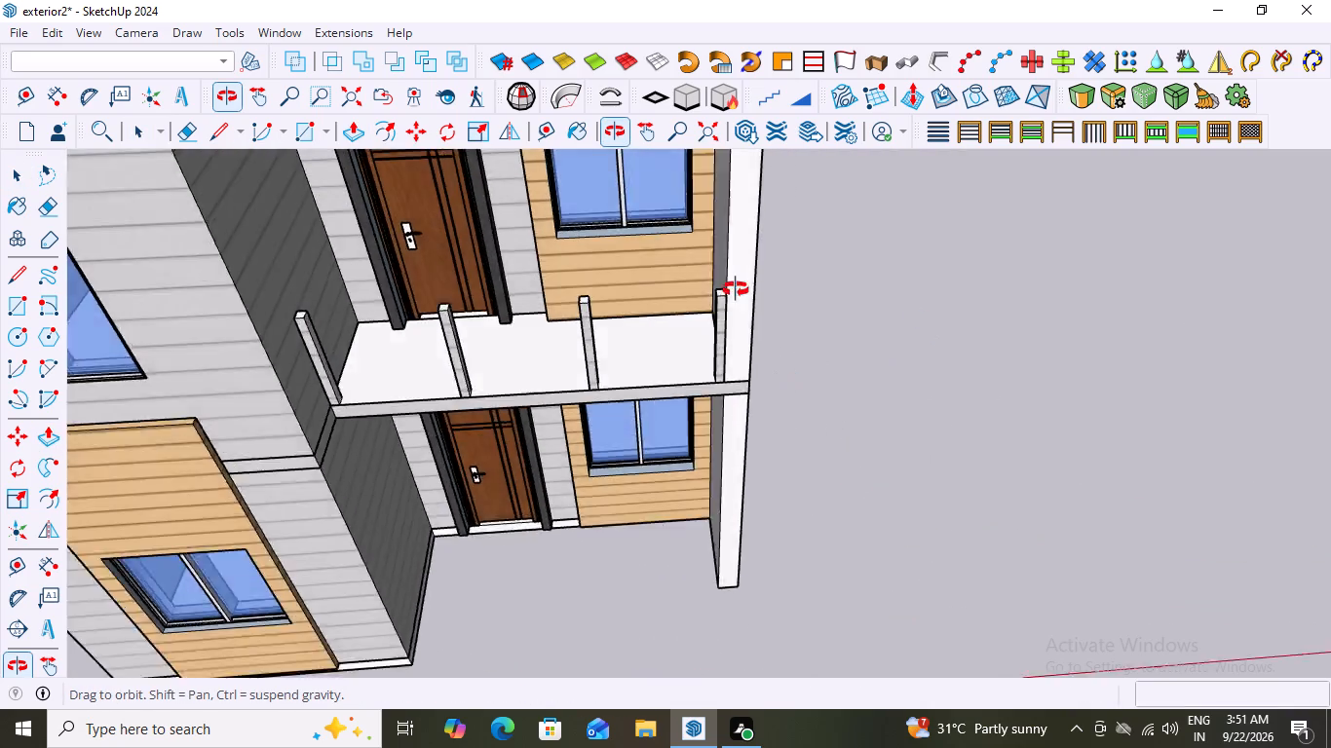
{"action": "middle_click_drag", "start_coordinate": [736, 289], "coordinate": [665, 164]}
{"action": "scroll", "coordinate": [665, 164], "scroll_direction": "down", "scroll_amount": 1}
{"action": "scroll", "coordinate": [491, 306], "scroll_direction": "down", "scroll_amount": 2}
{"action": "middle_click_drag", "start_coordinate": [432, 241], "coordinate": [423, 275]}
{"action": "scroll", "coordinate": [396, 272], "scroll_direction": "up", "scroll_amount": 6}
{"action": "middle_click_drag", "start_coordinate": [400, 276], "coordinate": [419, 403]}
{"action": "scroll", "coordinate": [386, 313], "scroll_direction": "up", "scroll_amount": 2}
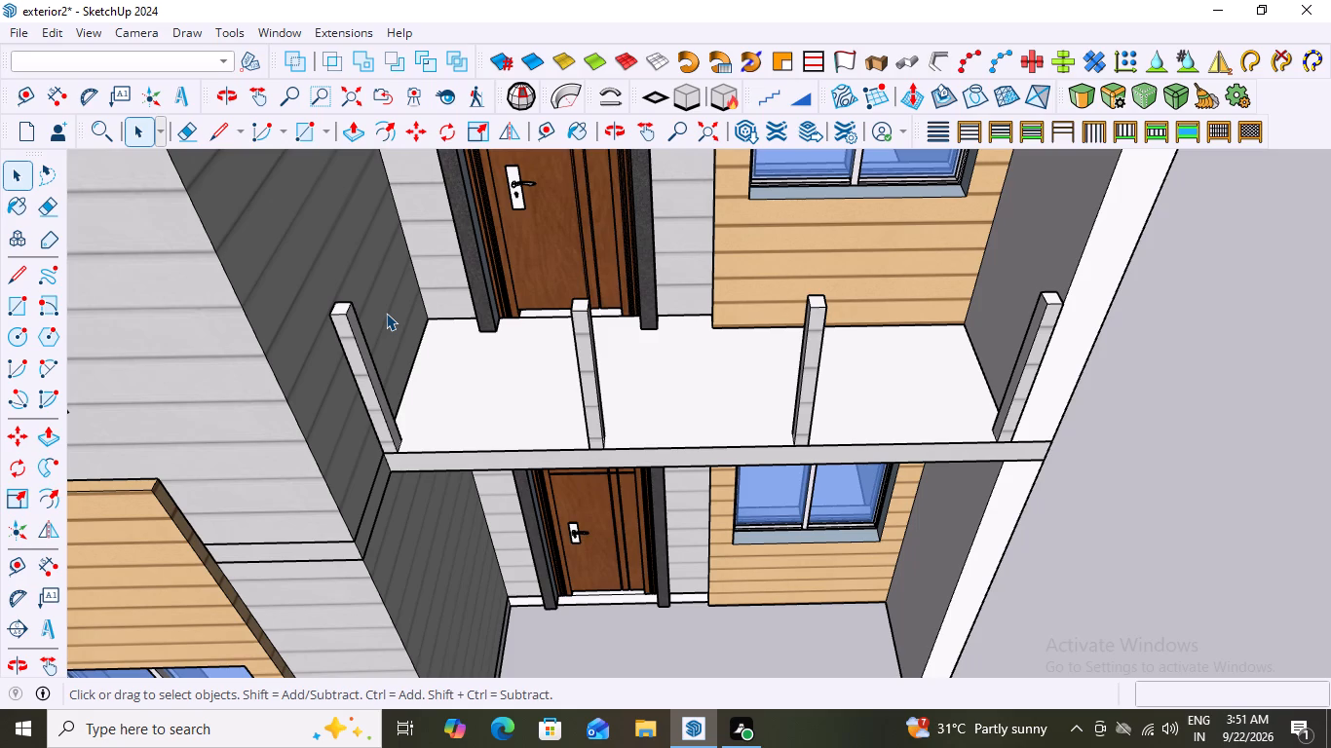
{"action": "middle_click_drag", "start_coordinate": [387, 315], "coordinate": [427, 209]}
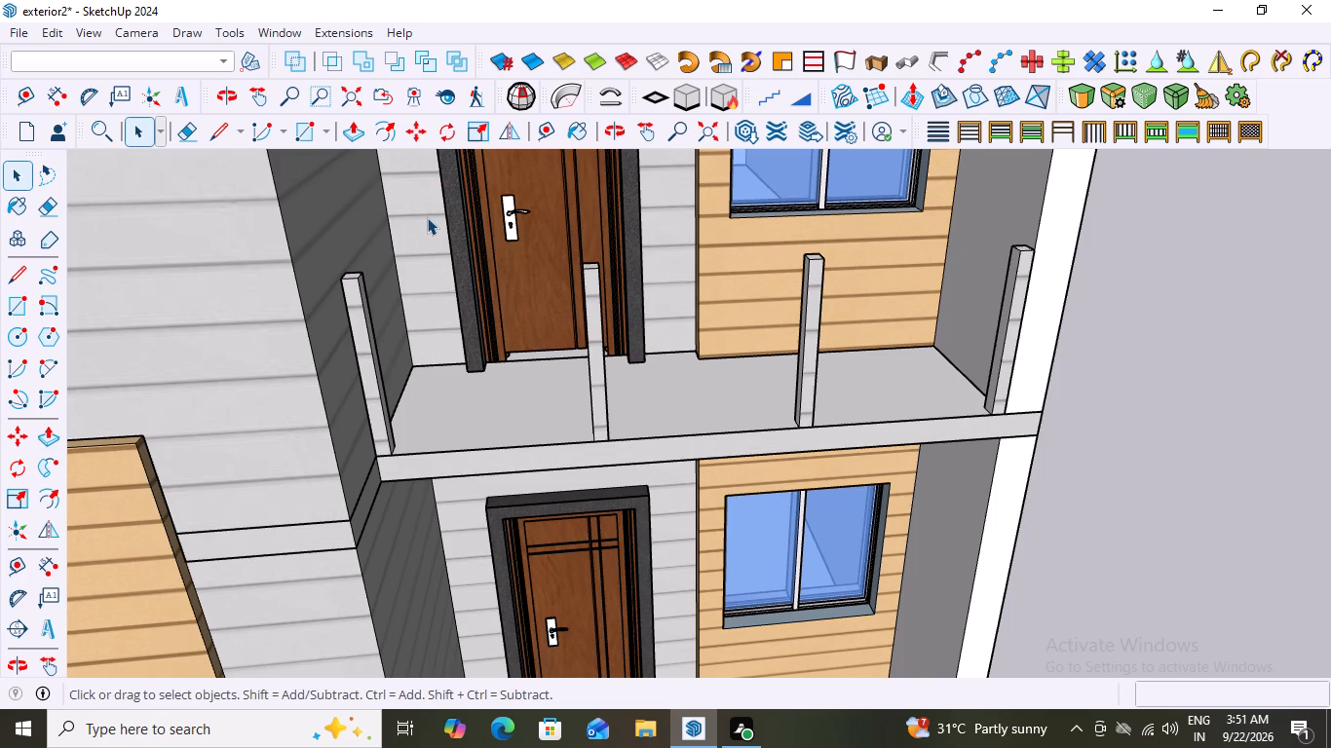
{"action": "middle_click_drag", "start_coordinate": [430, 241], "coordinate": [405, 246]}
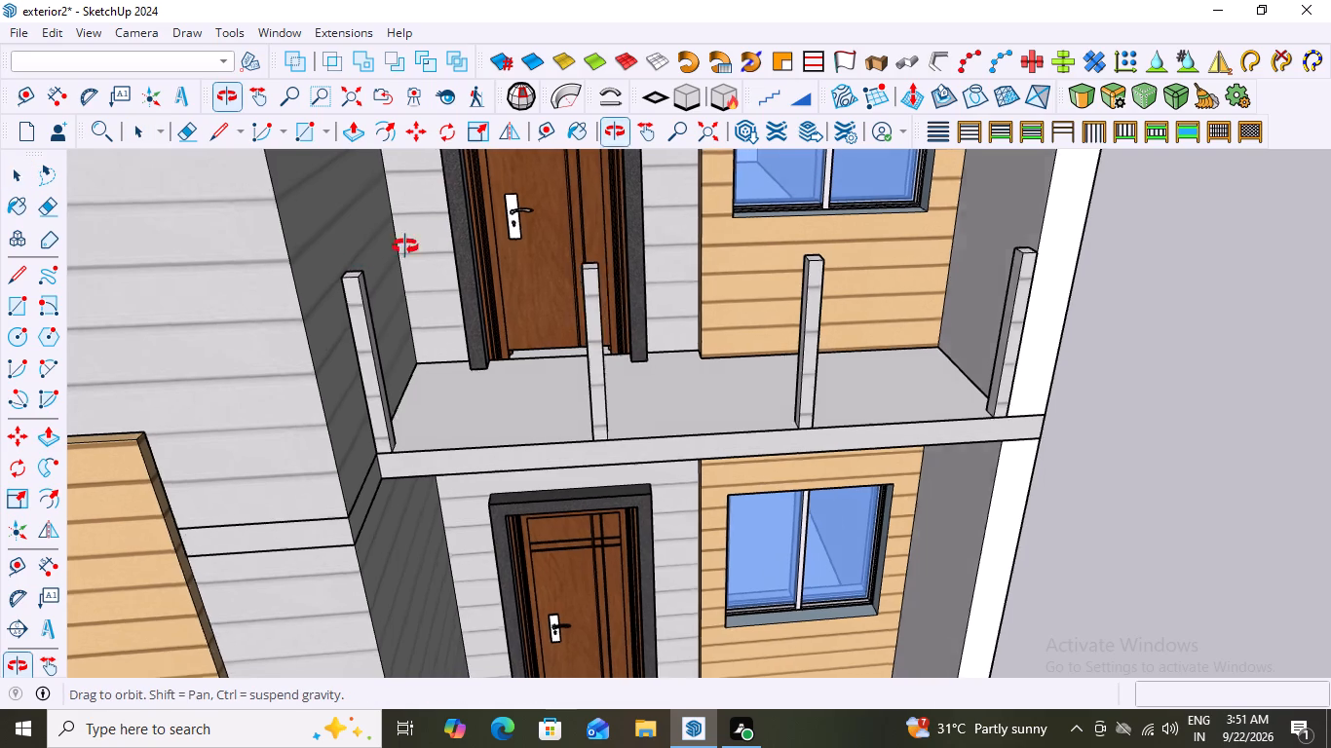
{"action": "middle_click_drag", "start_coordinate": [405, 246], "coordinate": [484, 200]}
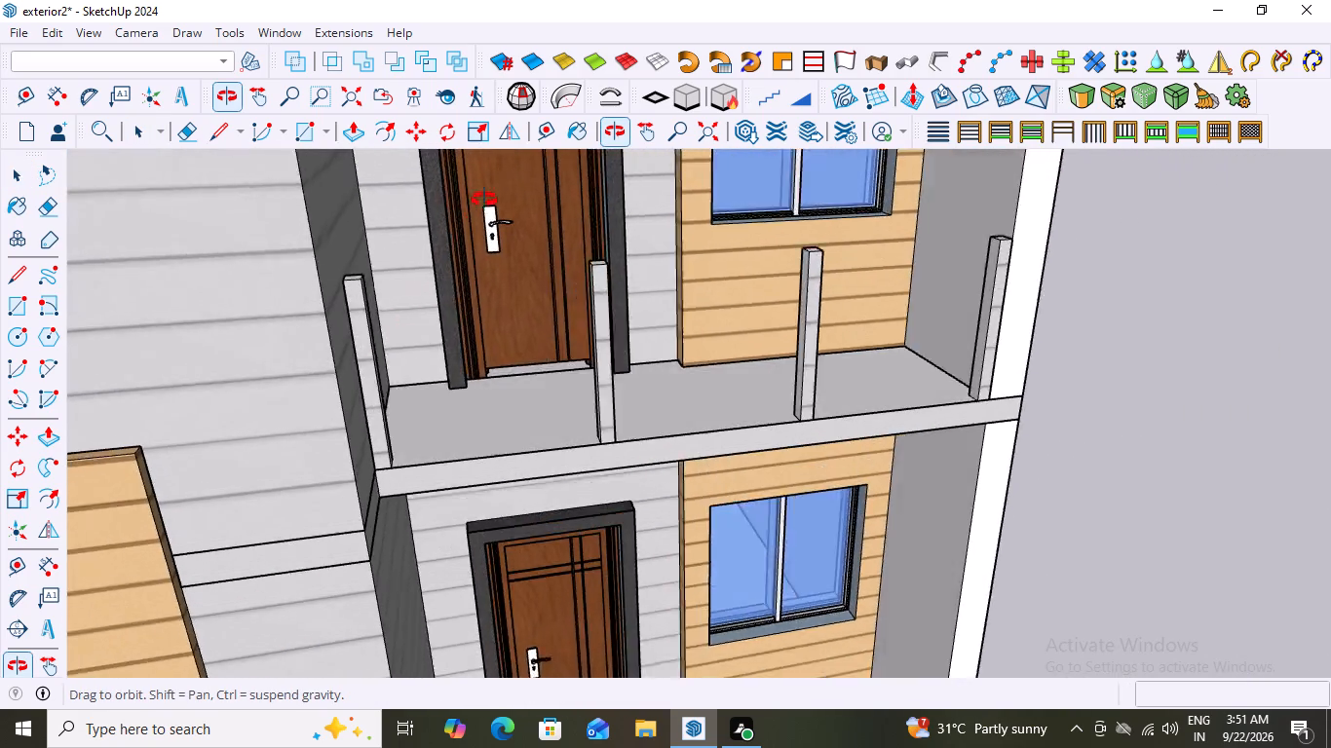
{"action": "middle_click_drag", "start_coordinate": [484, 200], "coordinate": [415, 162]}
{"action": "scroll", "coordinate": [494, 266], "scroll_direction": "down", "scroll_amount": 5}
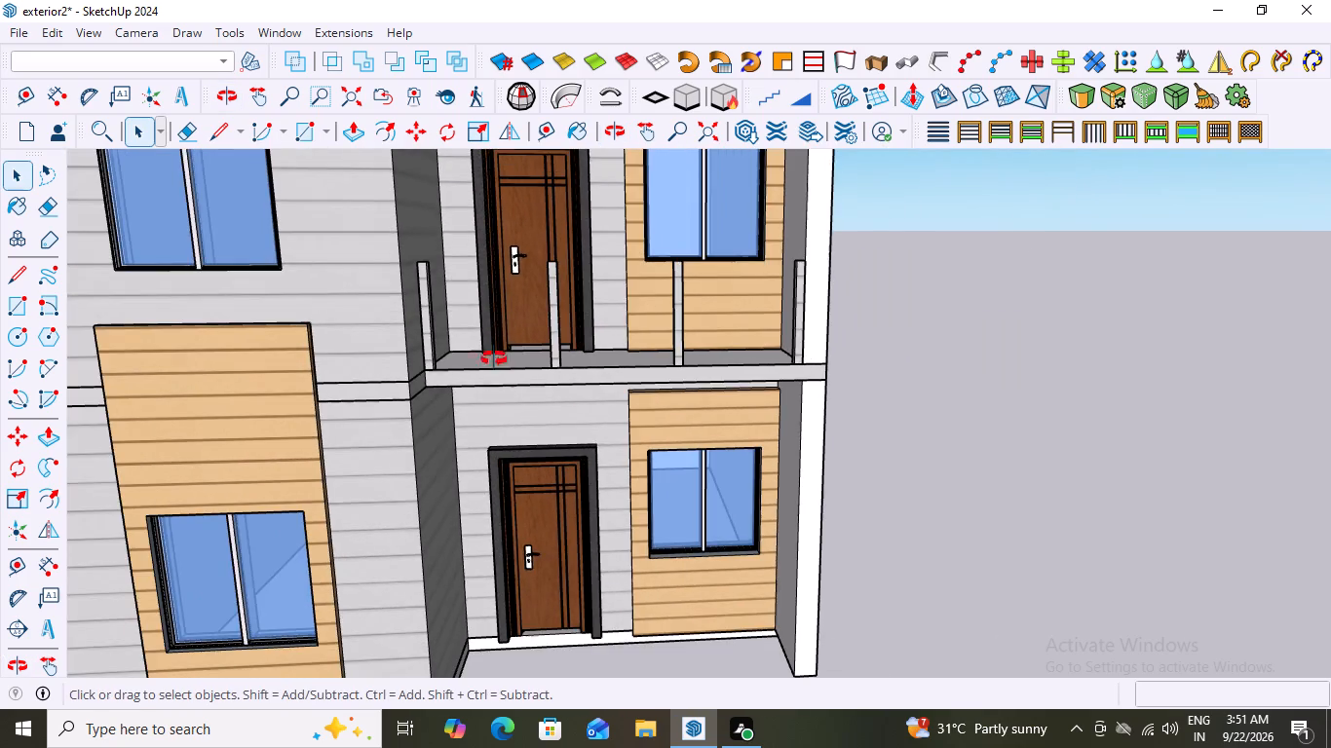
Draw a 3 11/16" by 3" rectangle covering the top of the corner post beside the projecting wall.
{"action": "middle_click_drag", "start_coordinate": [494, 351], "coordinate": [509, 513]}
{"action": "scroll", "coordinate": [454, 497], "scroll_direction": "up", "scroll_amount": 2}
{"action": "middle_click_drag", "start_coordinate": [422, 489], "coordinate": [381, 489]}
{"action": "scroll", "coordinate": [414, 473], "scroll_direction": "up", "scroll_amount": 6}
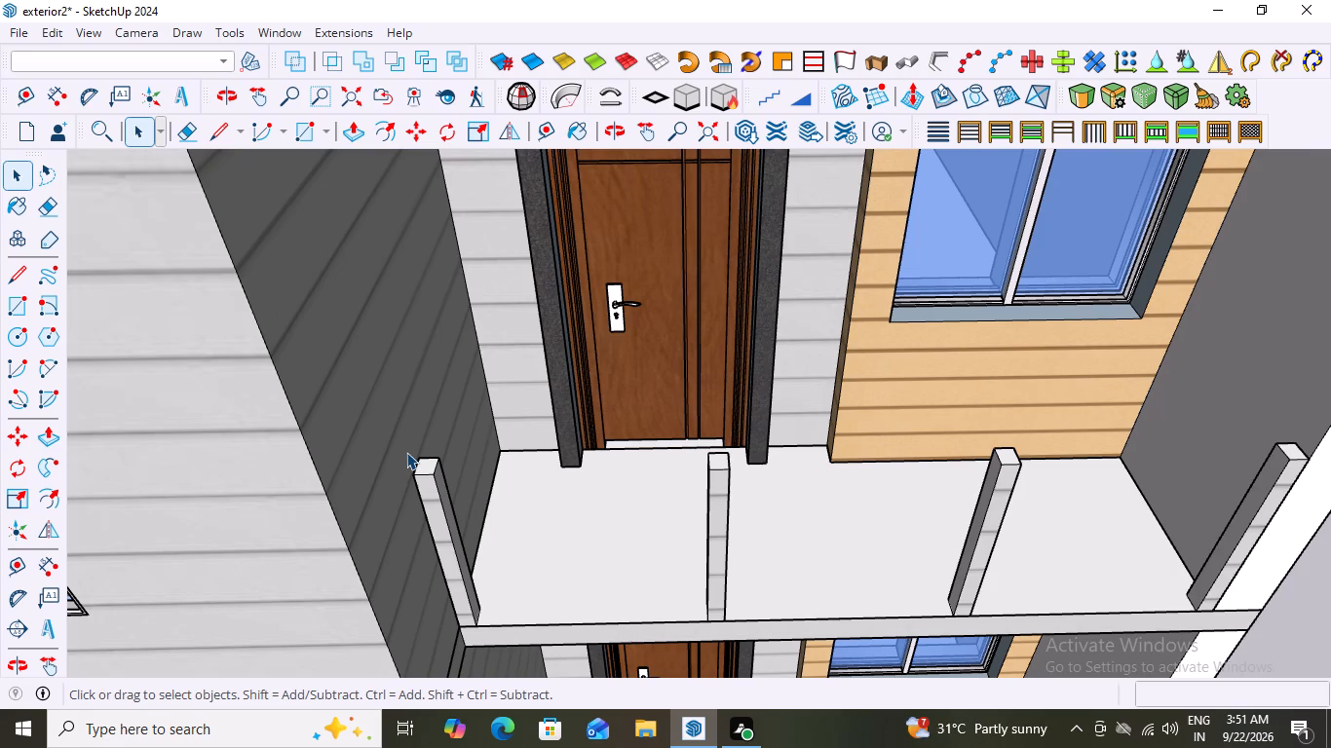
{"action": "middle_click_drag", "start_coordinate": [433, 461], "coordinate": [409, 479]}
{"action": "scroll", "coordinate": [409, 472], "scroll_direction": "up", "scroll_amount": 2}
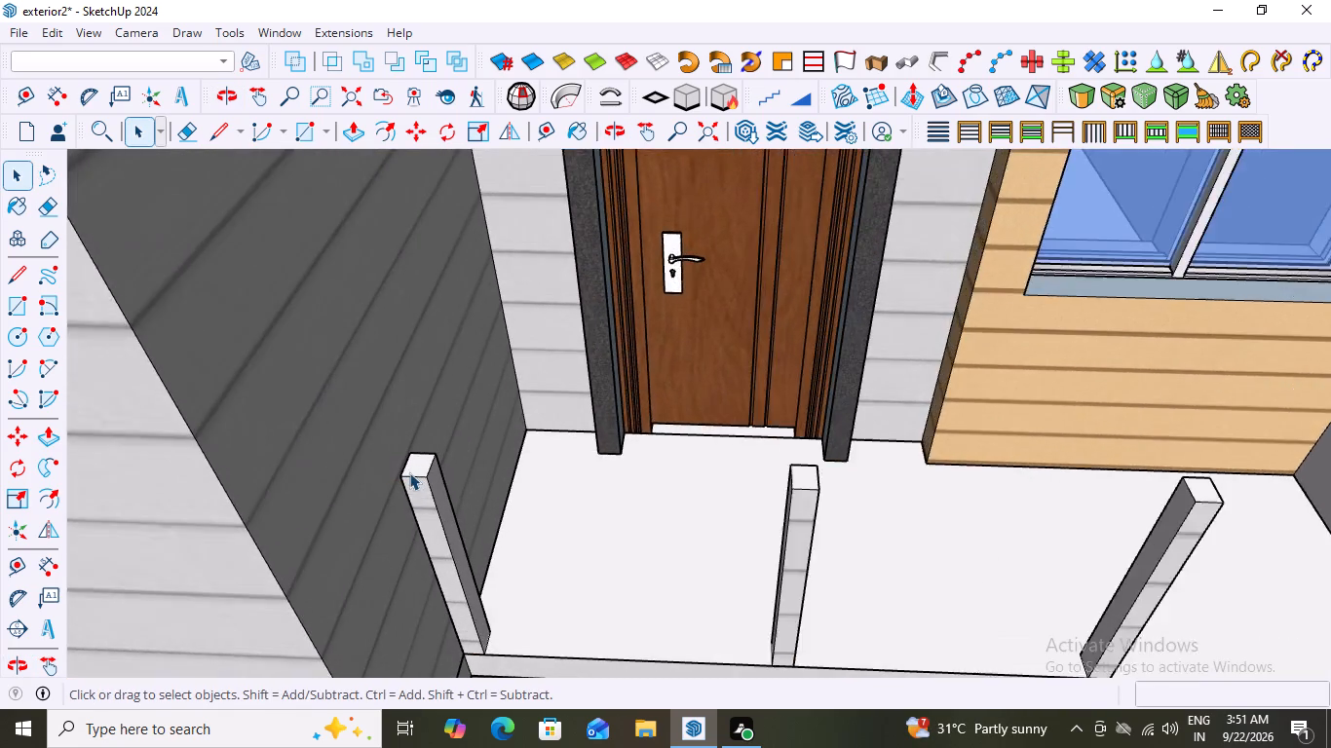
{"action": "scroll", "coordinate": [409, 472], "scroll_direction": "up", "scroll_amount": 9}
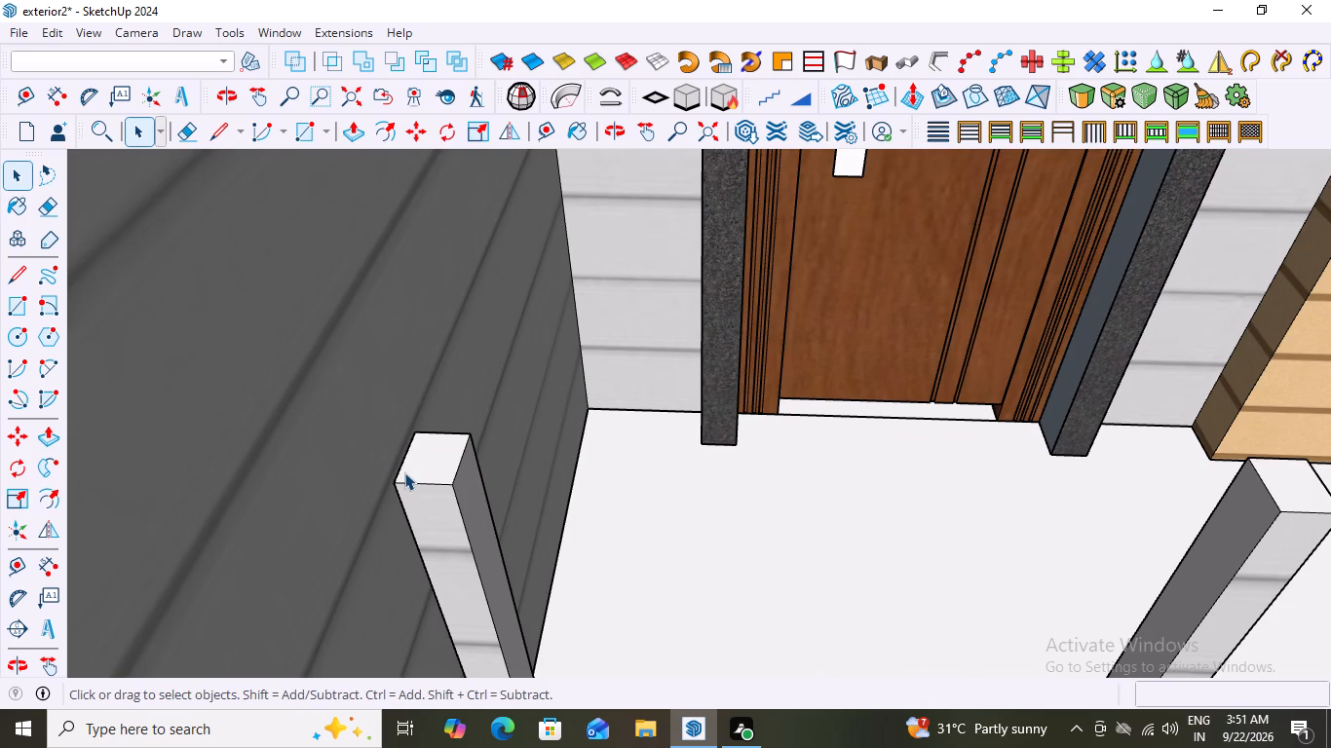
{"action": "key", "text": "r"}
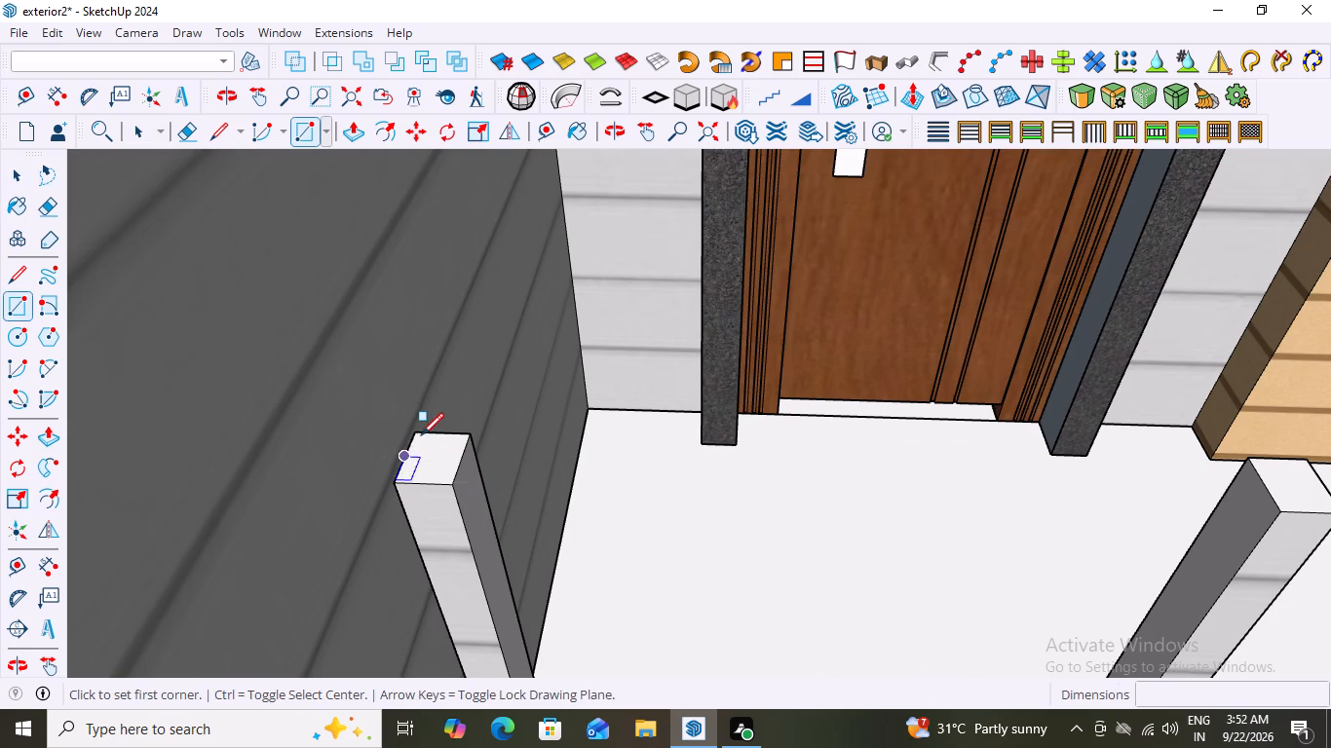
{"action": "left_click", "coordinate": [415, 432]}
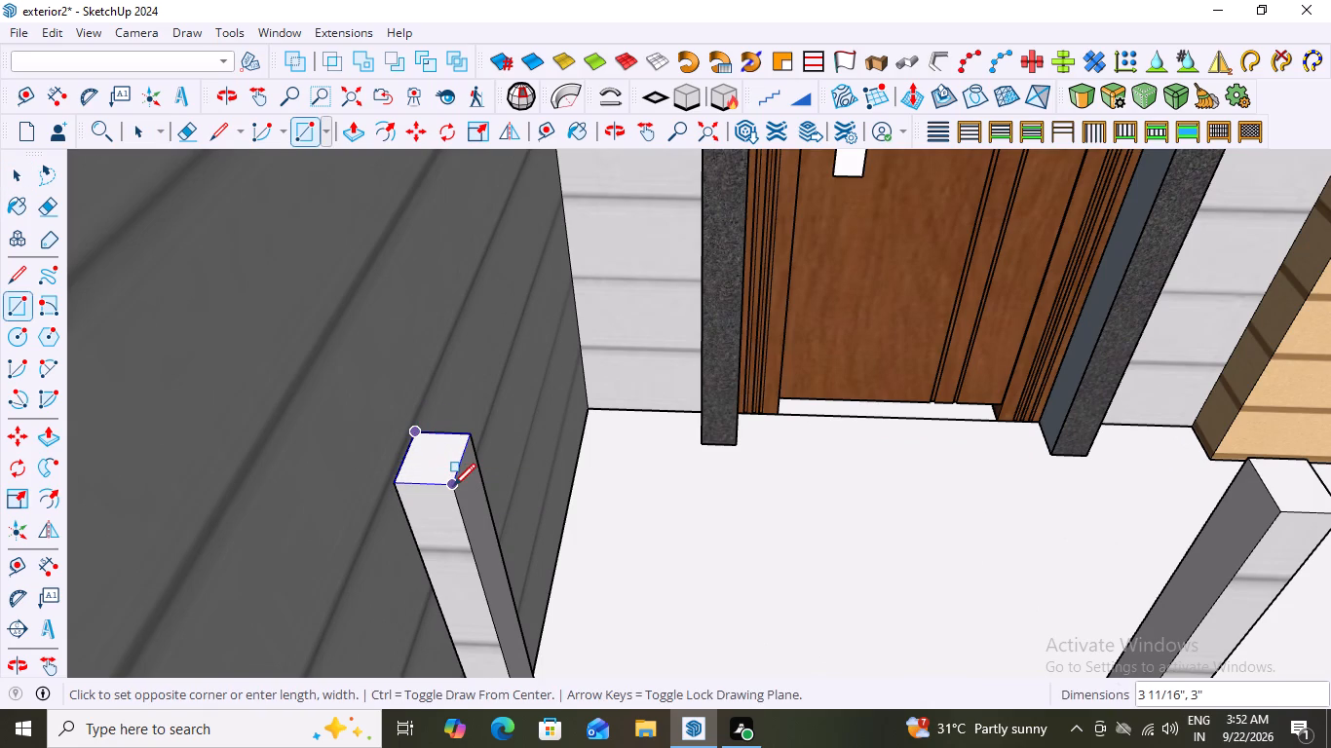
{"action": "left_click", "coordinate": [453, 484]}
{"action": "key", "text": "space"}
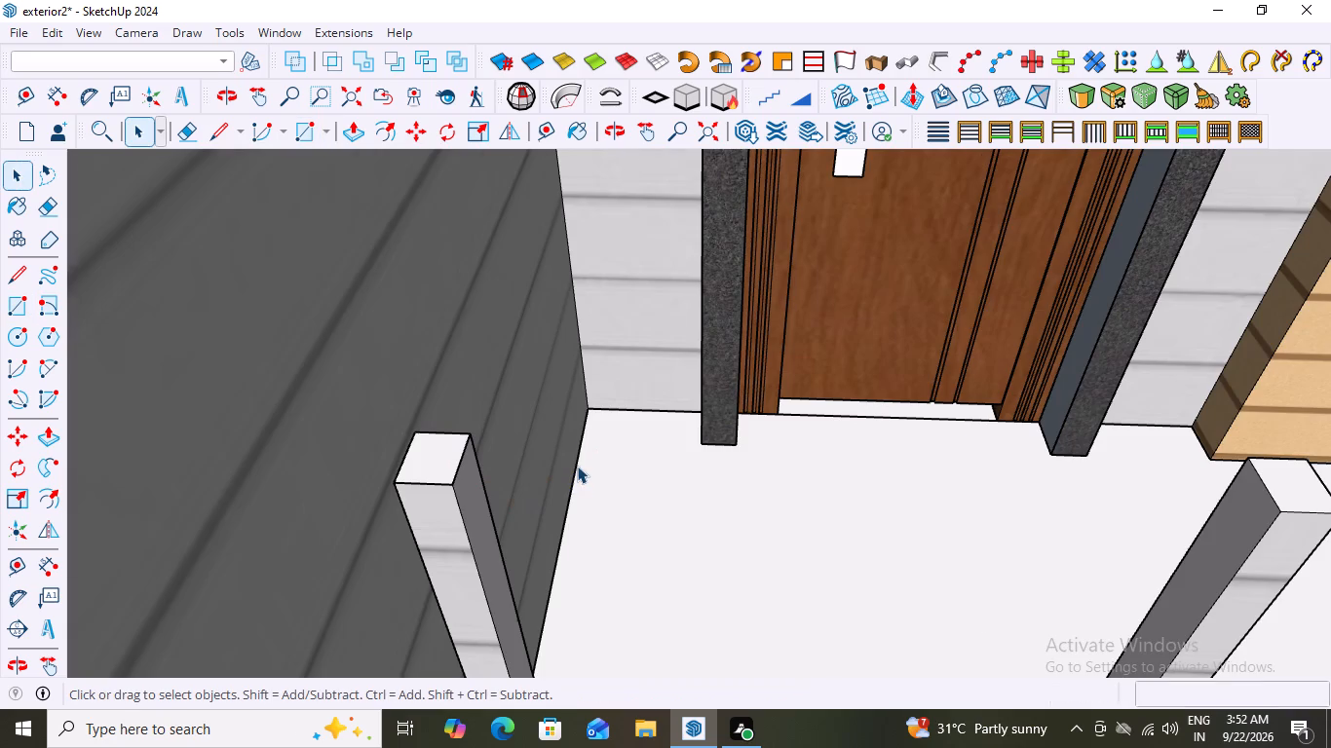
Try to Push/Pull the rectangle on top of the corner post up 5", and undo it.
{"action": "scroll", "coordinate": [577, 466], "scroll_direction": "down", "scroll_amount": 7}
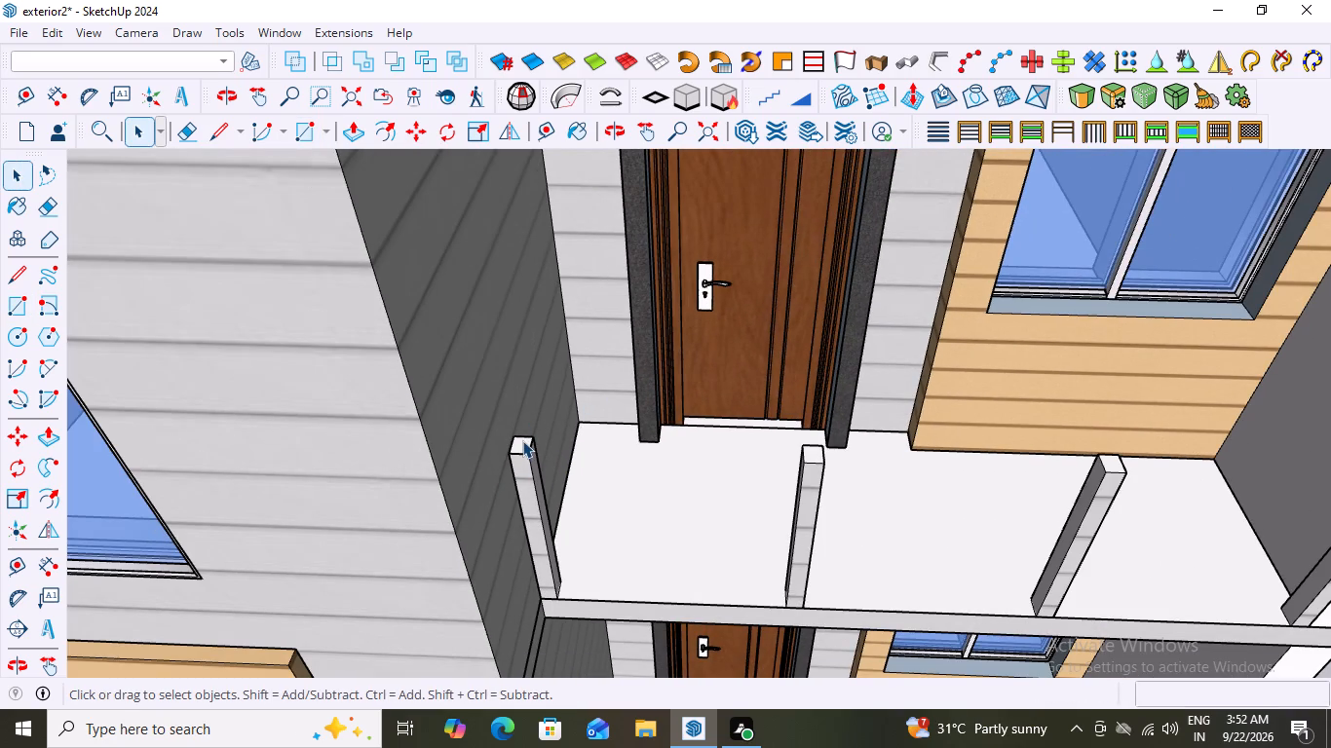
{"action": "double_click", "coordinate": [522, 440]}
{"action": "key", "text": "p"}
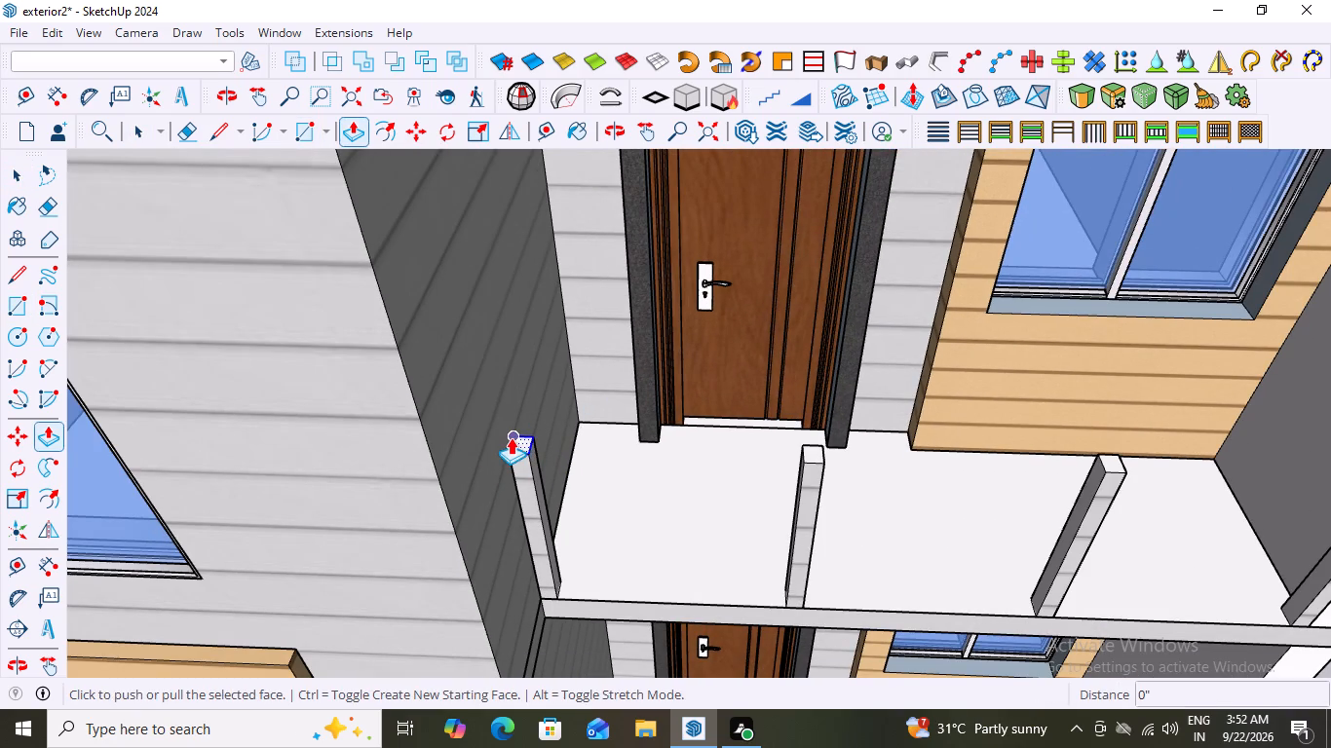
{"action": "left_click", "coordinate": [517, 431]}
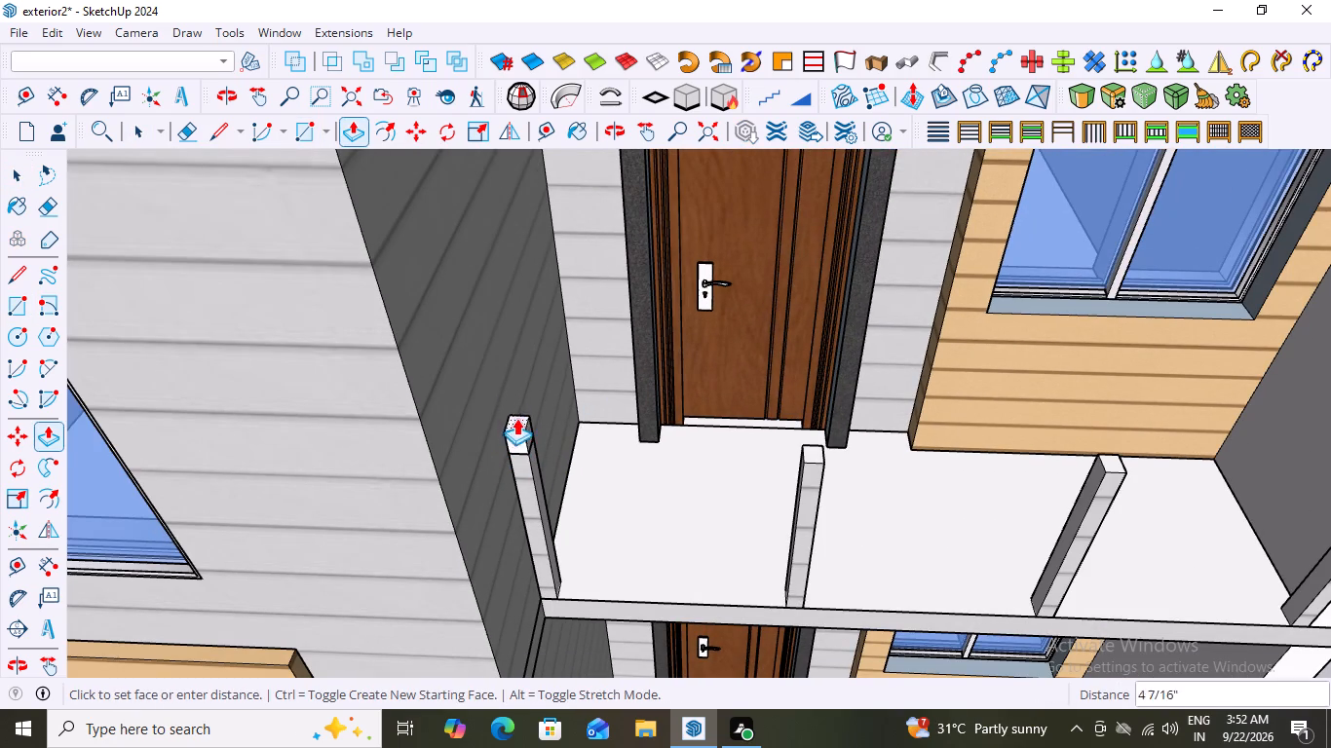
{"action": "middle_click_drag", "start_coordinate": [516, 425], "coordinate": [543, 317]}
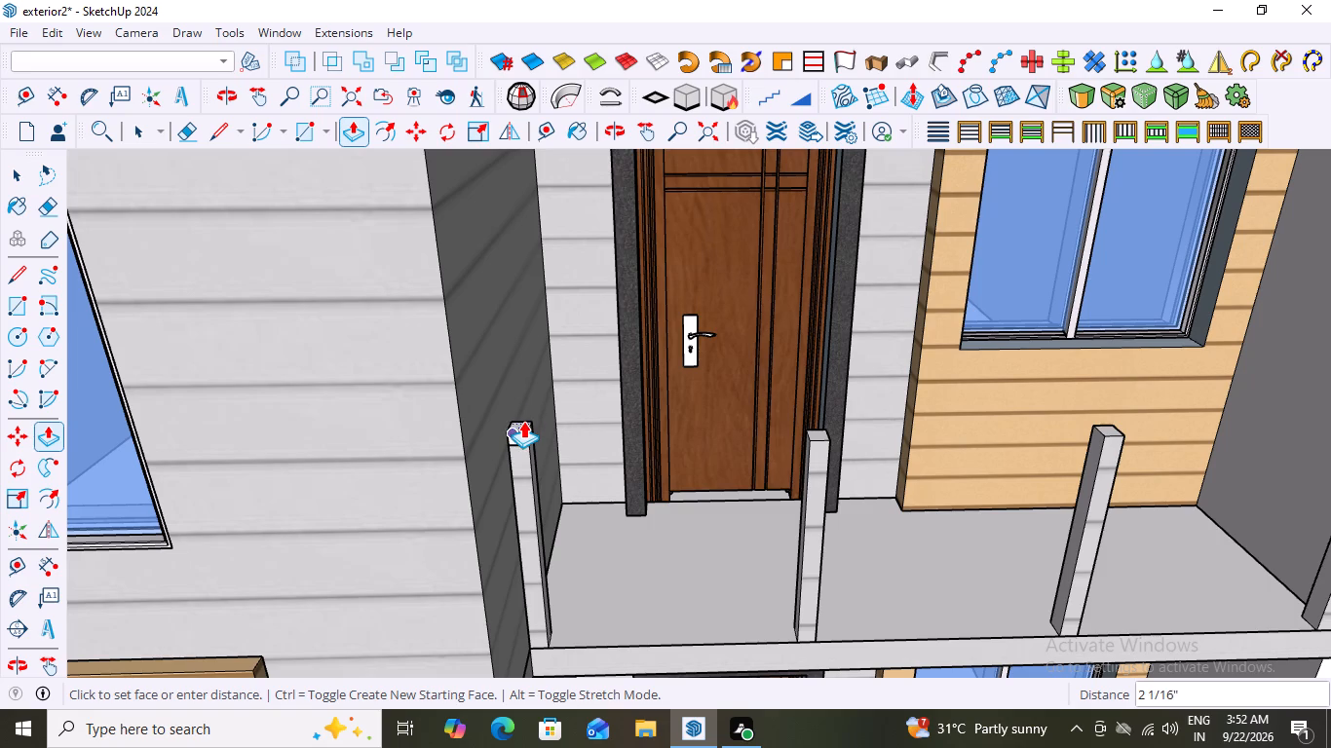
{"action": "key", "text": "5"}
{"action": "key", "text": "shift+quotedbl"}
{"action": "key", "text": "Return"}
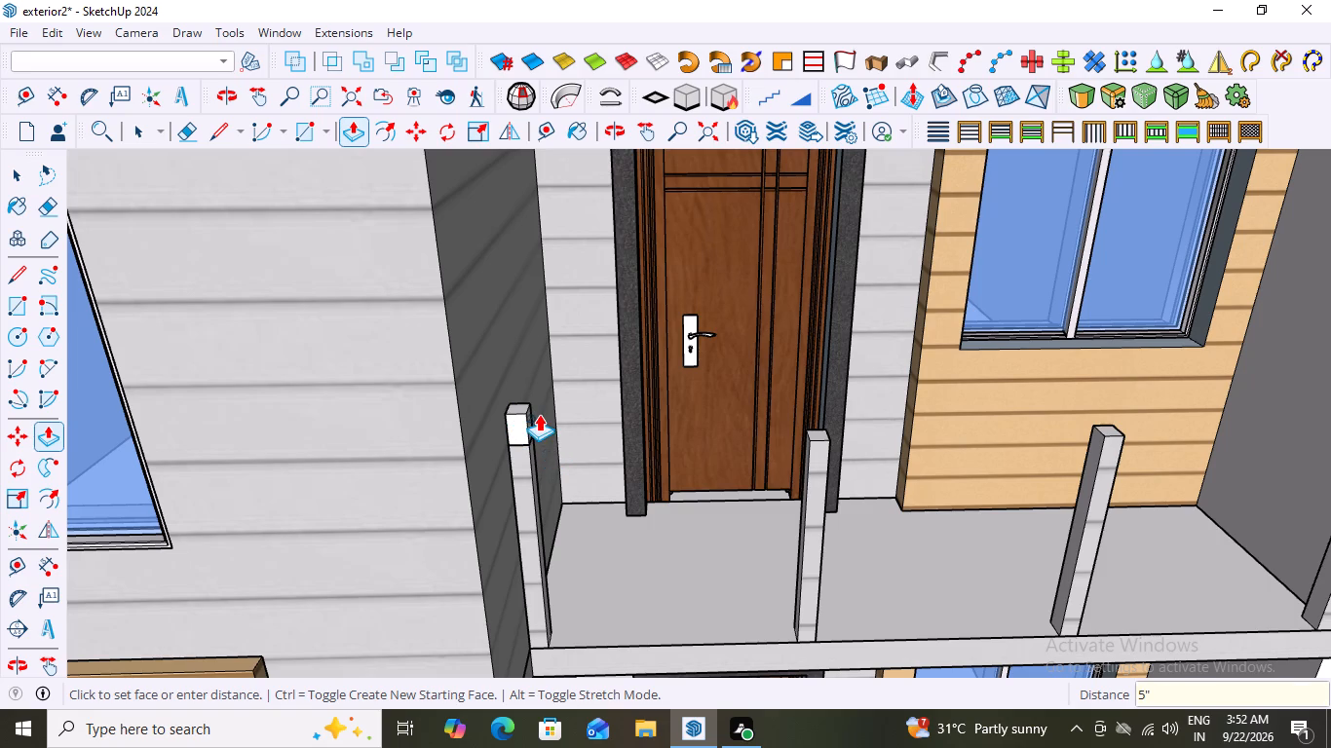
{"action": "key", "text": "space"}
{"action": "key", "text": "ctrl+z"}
Push/Pull the rectangle on top of the corner post beside the projecting wall up 3".
{"action": "left_click", "coordinate": [521, 434]}
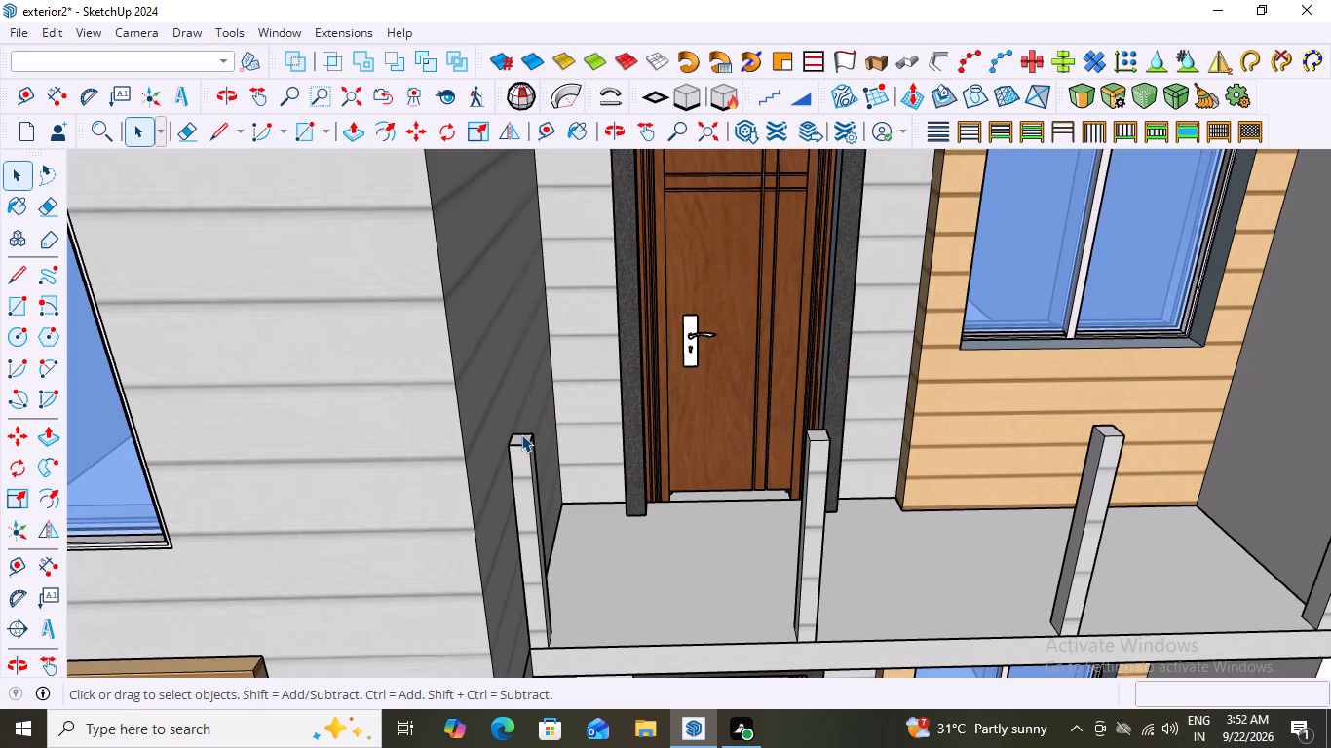
{"action": "double_click", "coordinate": [521, 439]}
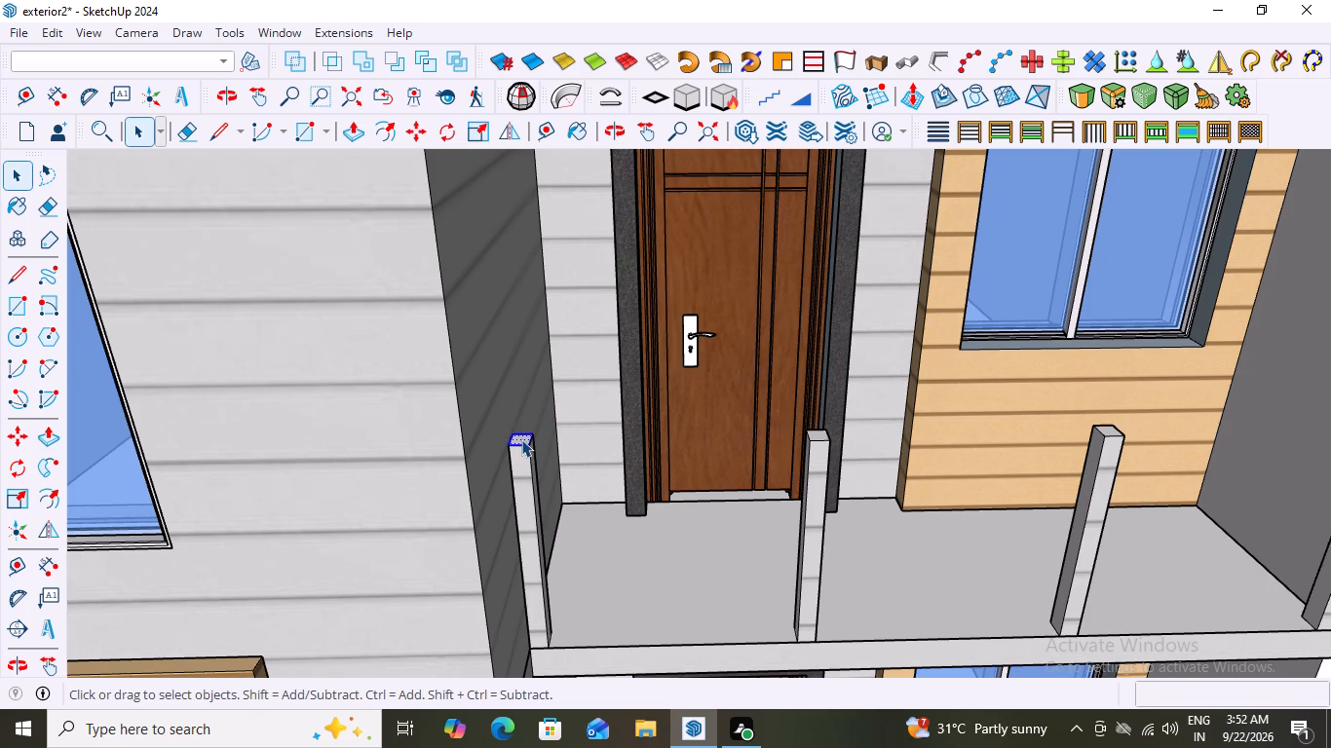
{"action": "key", "text": "p"}
{"action": "left_click", "coordinate": [521, 424]}
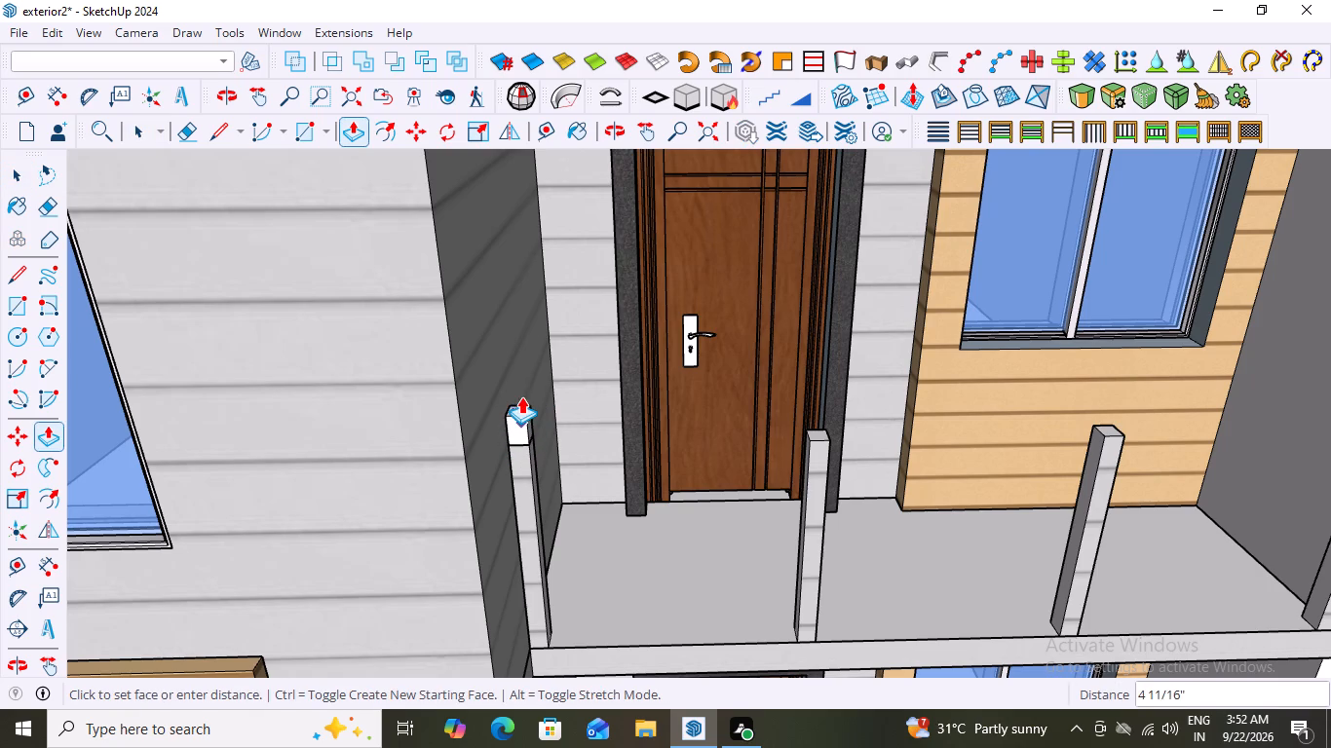
{"action": "key", "text": "3"}
{"action": "key", "text": "shift+quotedbl"}
{"action": "key", "text": "Return"}
{"action": "middle_click_drag", "start_coordinate": [566, 462], "coordinate": [536, 395]}
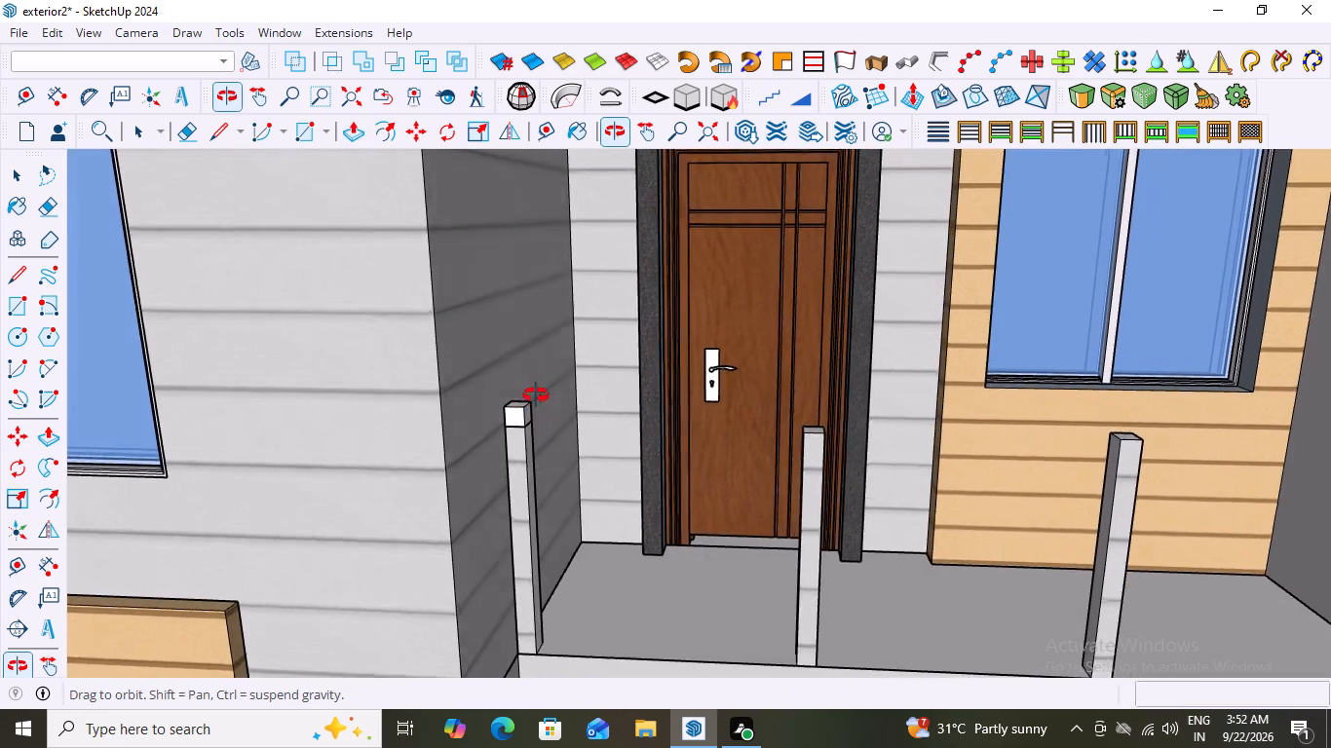
{"action": "middle_click_drag", "start_coordinate": [536, 395], "coordinate": [540, 393]}
{"action": "key", "text": "space"}
Push/Pull the side face of the 3" block 11' across the four posts to the balcony's outer side wall, forming the top rail.
{"action": "middle_click_drag", "start_coordinate": [593, 420], "coordinate": [541, 425]}
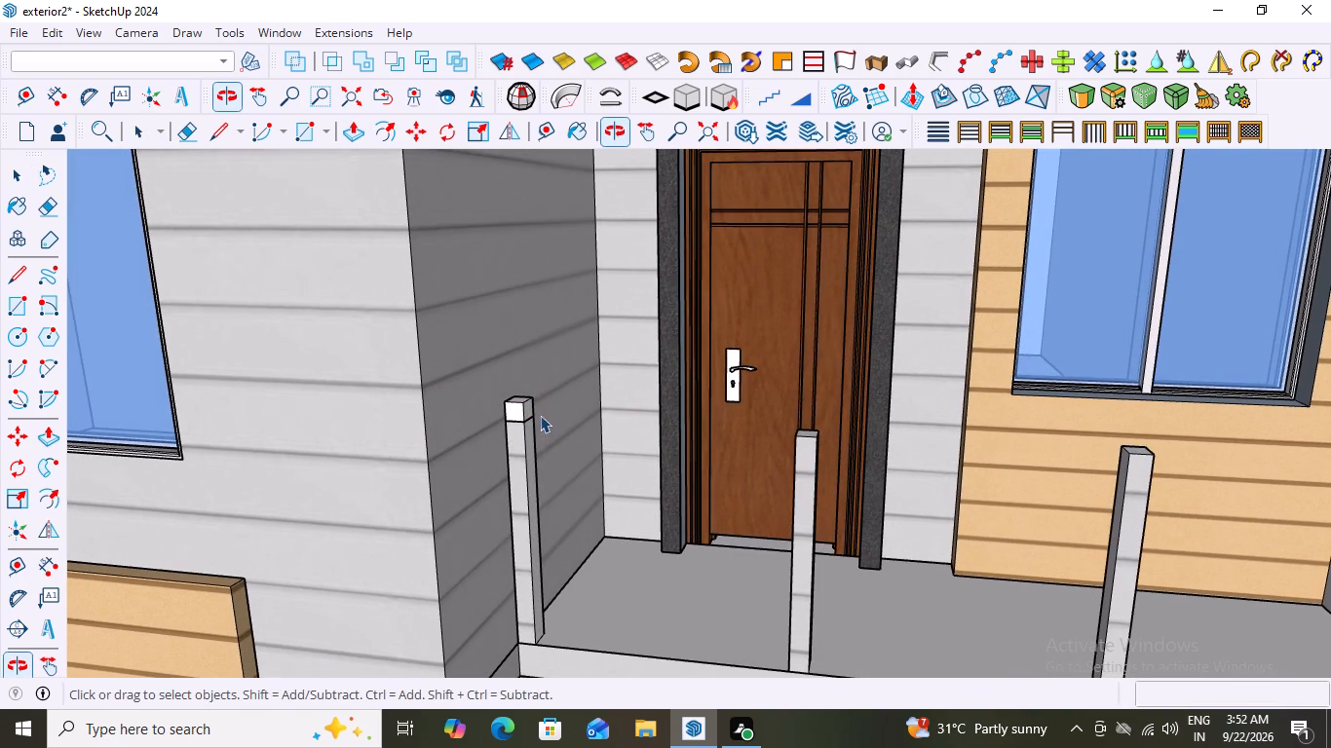
{"action": "double_click", "coordinate": [528, 410]}
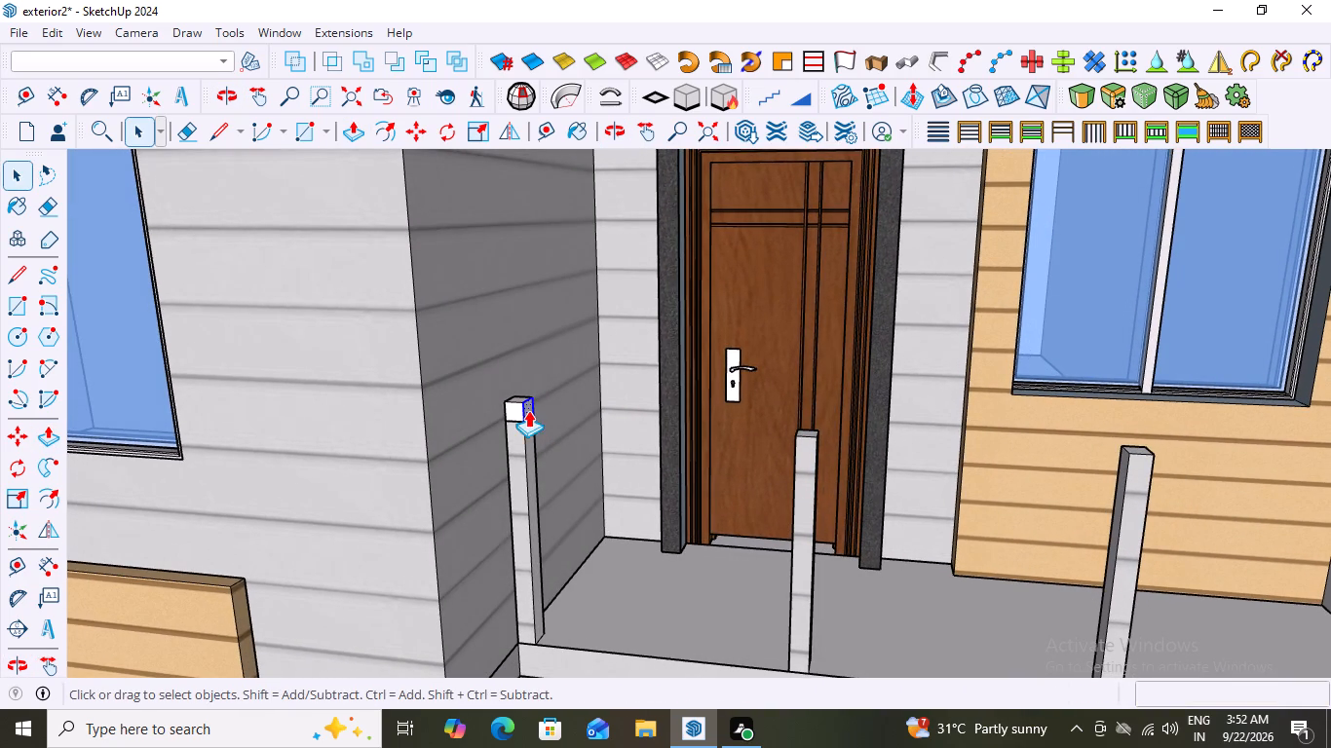
{"action": "key", "text": "p"}
{"action": "left_click", "coordinate": [532, 399]}
{"action": "scroll", "coordinate": [823, 460], "scroll_direction": "down", "scroll_amount": 2}
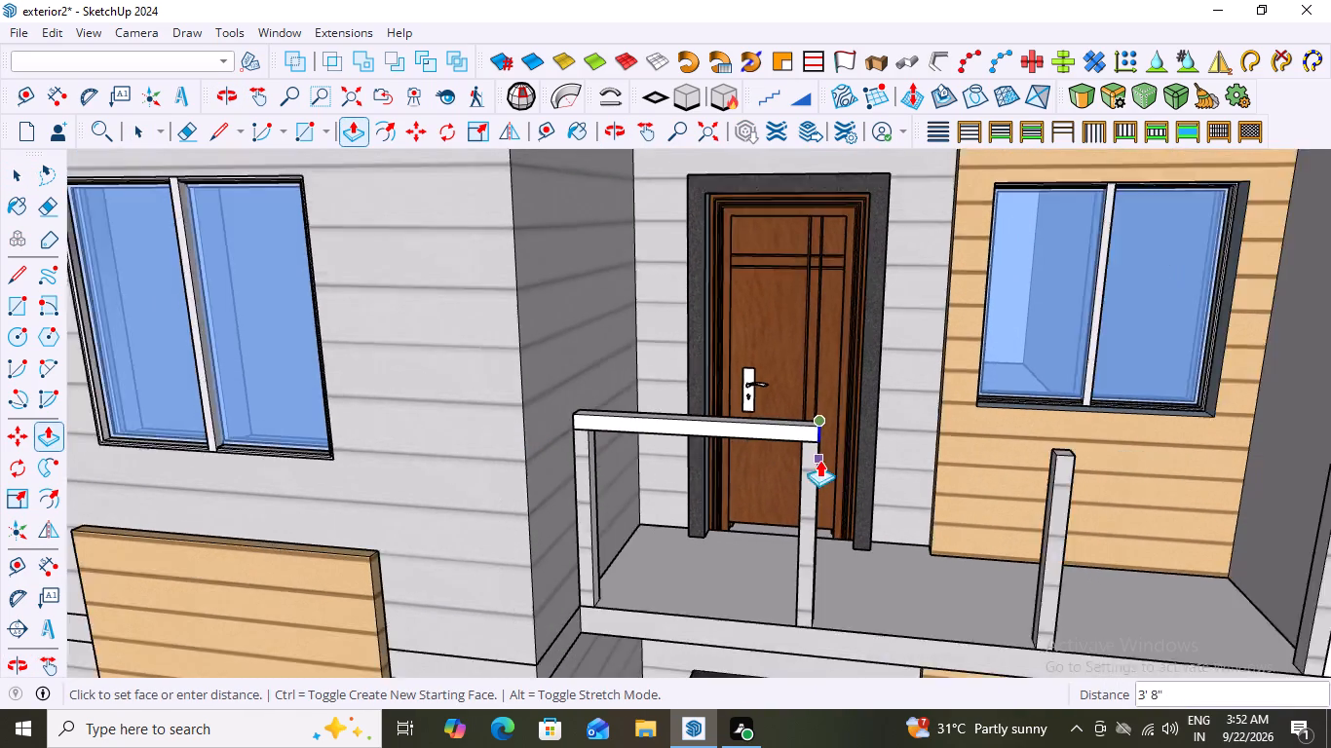
{"action": "scroll", "coordinate": [819, 460], "scroll_direction": "down", "scroll_amount": 6}
{"action": "scroll", "coordinate": [1010, 480], "scroll_direction": "up", "scroll_amount": 6}
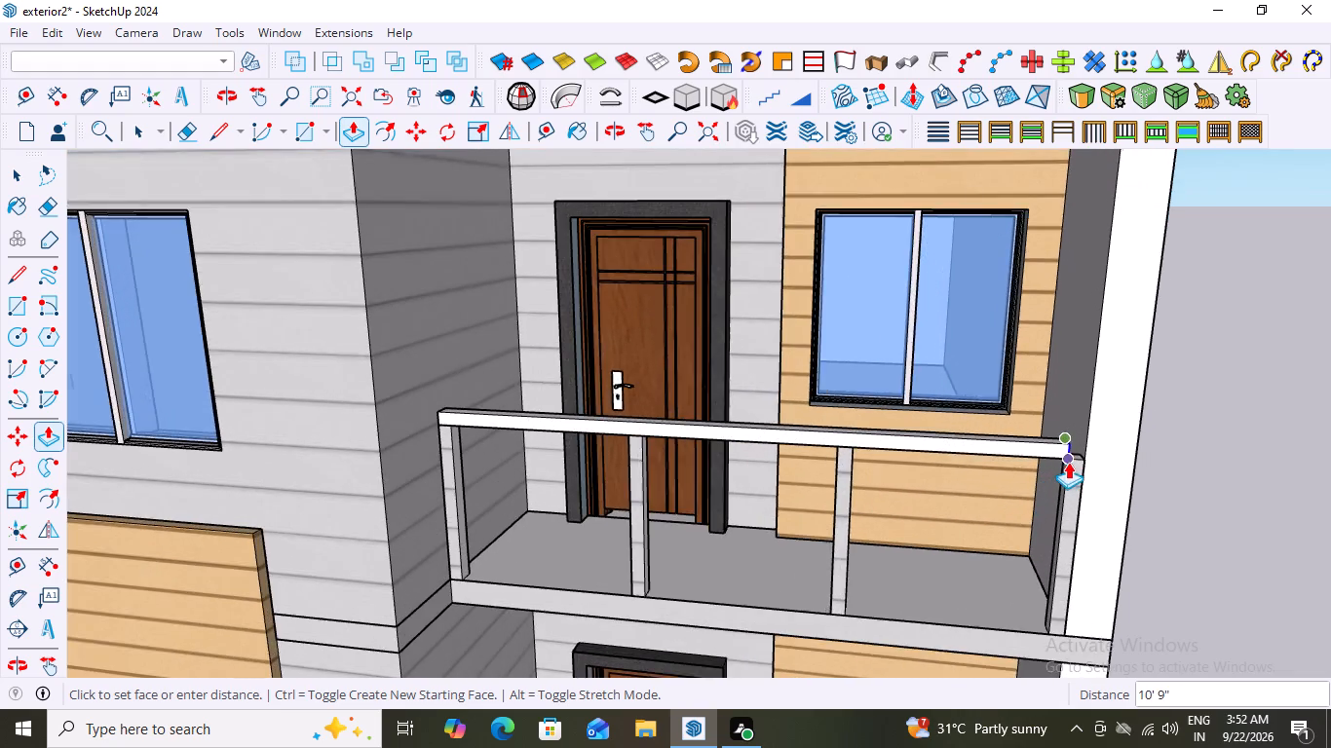
{"action": "scroll", "coordinate": [1068, 462], "scroll_direction": "up", "scroll_amount": 10}
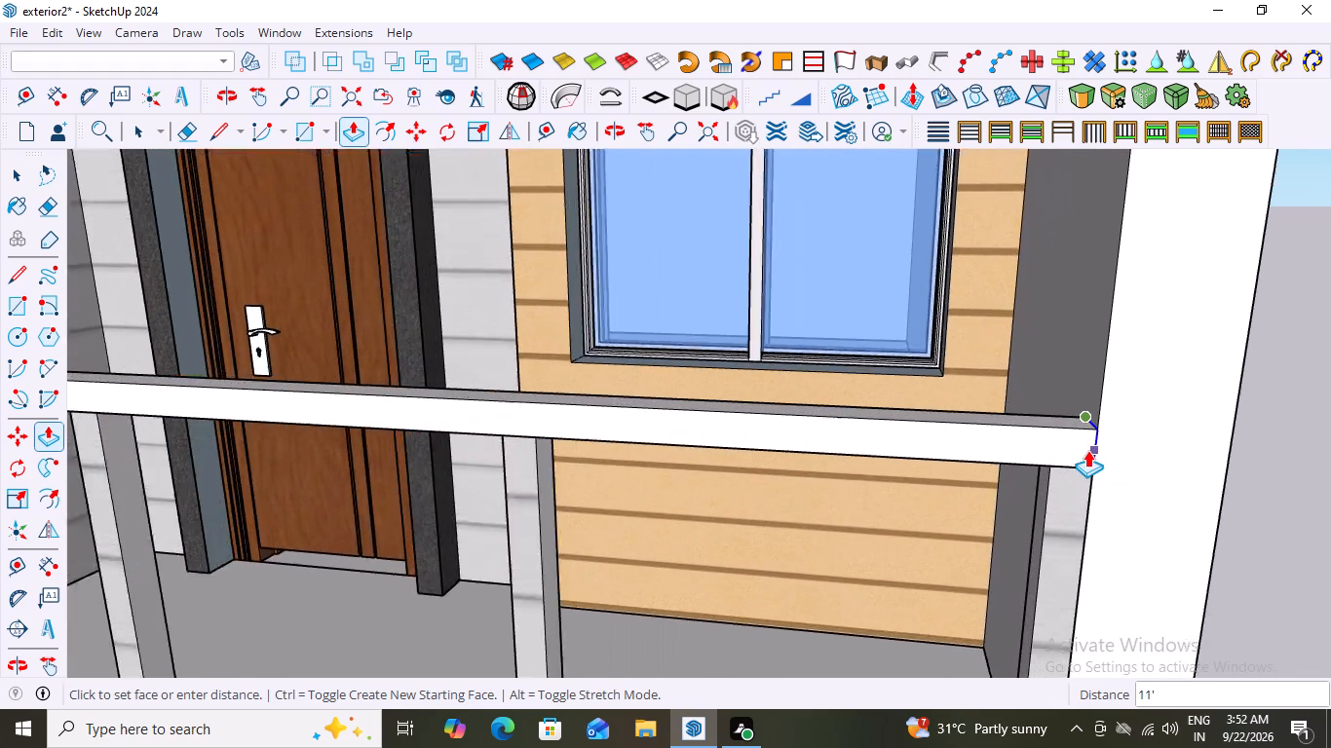
{"action": "scroll", "coordinate": [1087, 450], "scroll_direction": "up", "scroll_amount": 4}
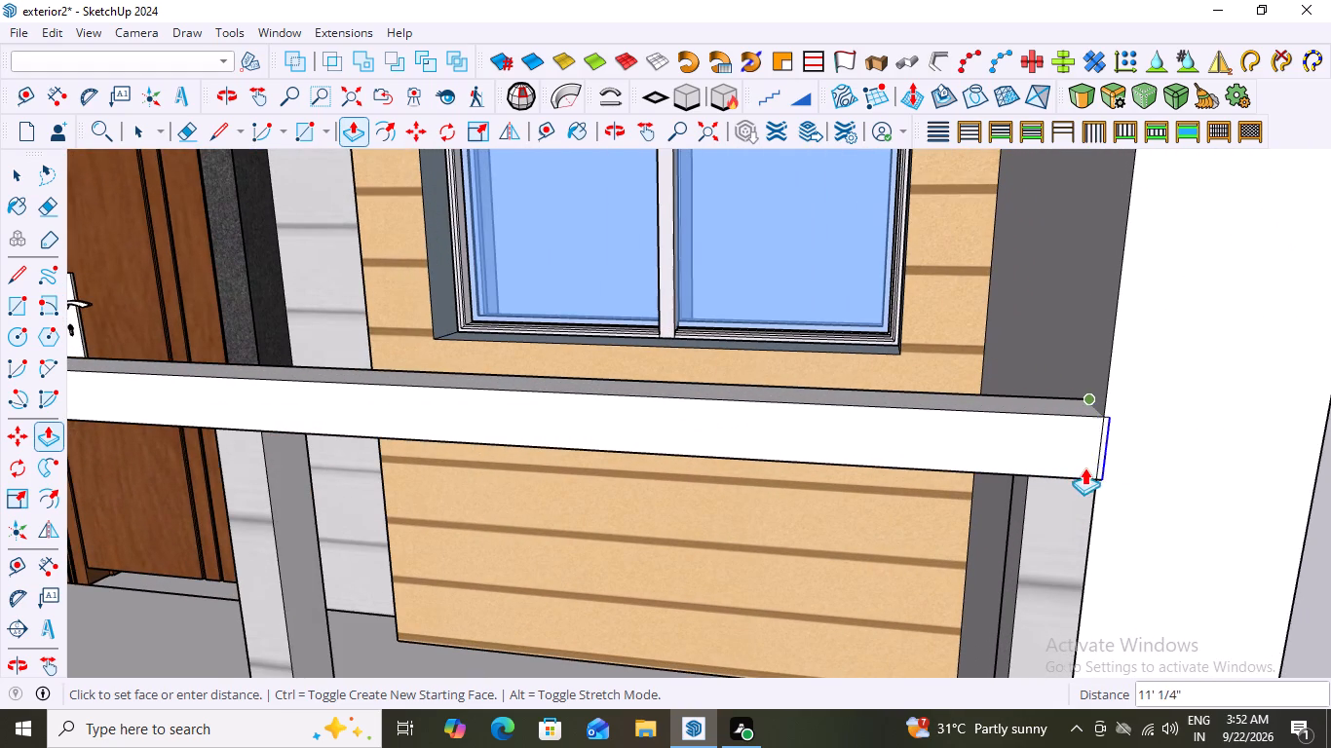
{"action": "left_click", "coordinate": [1101, 478]}
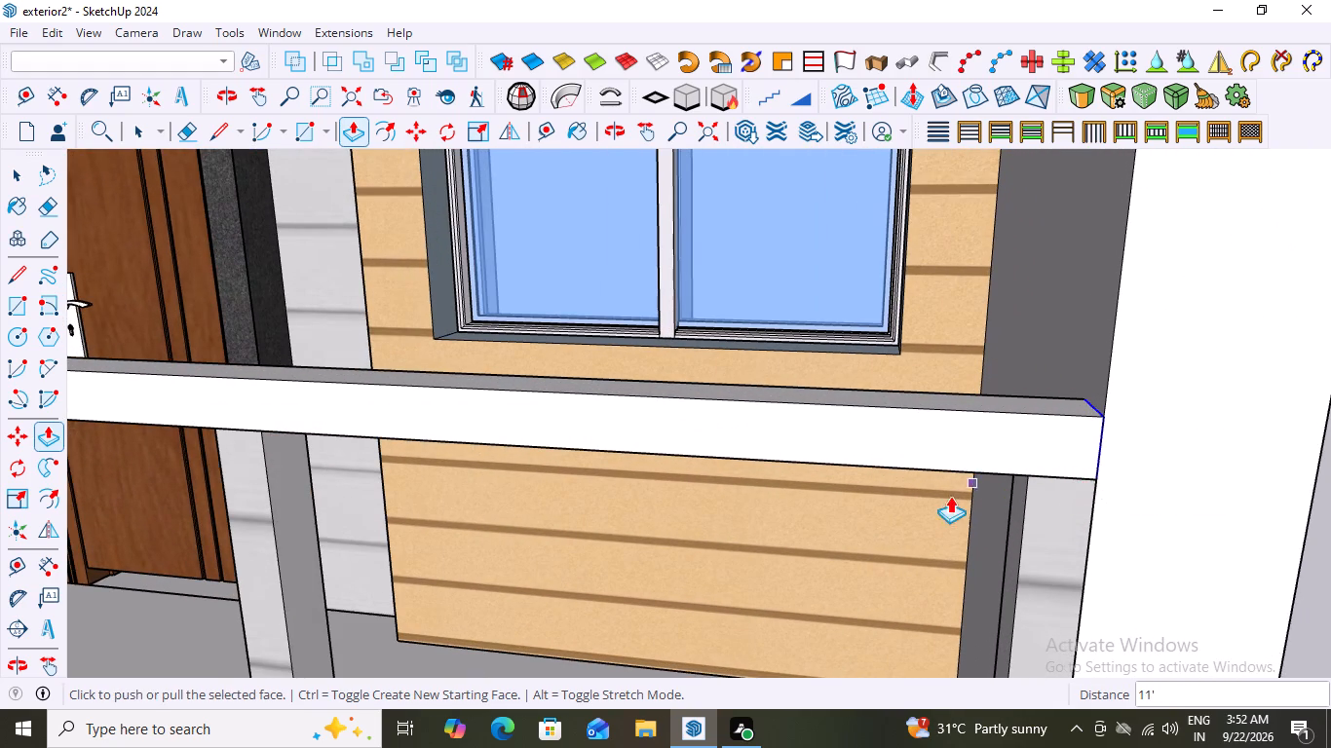
{"action": "key", "text": "space"}
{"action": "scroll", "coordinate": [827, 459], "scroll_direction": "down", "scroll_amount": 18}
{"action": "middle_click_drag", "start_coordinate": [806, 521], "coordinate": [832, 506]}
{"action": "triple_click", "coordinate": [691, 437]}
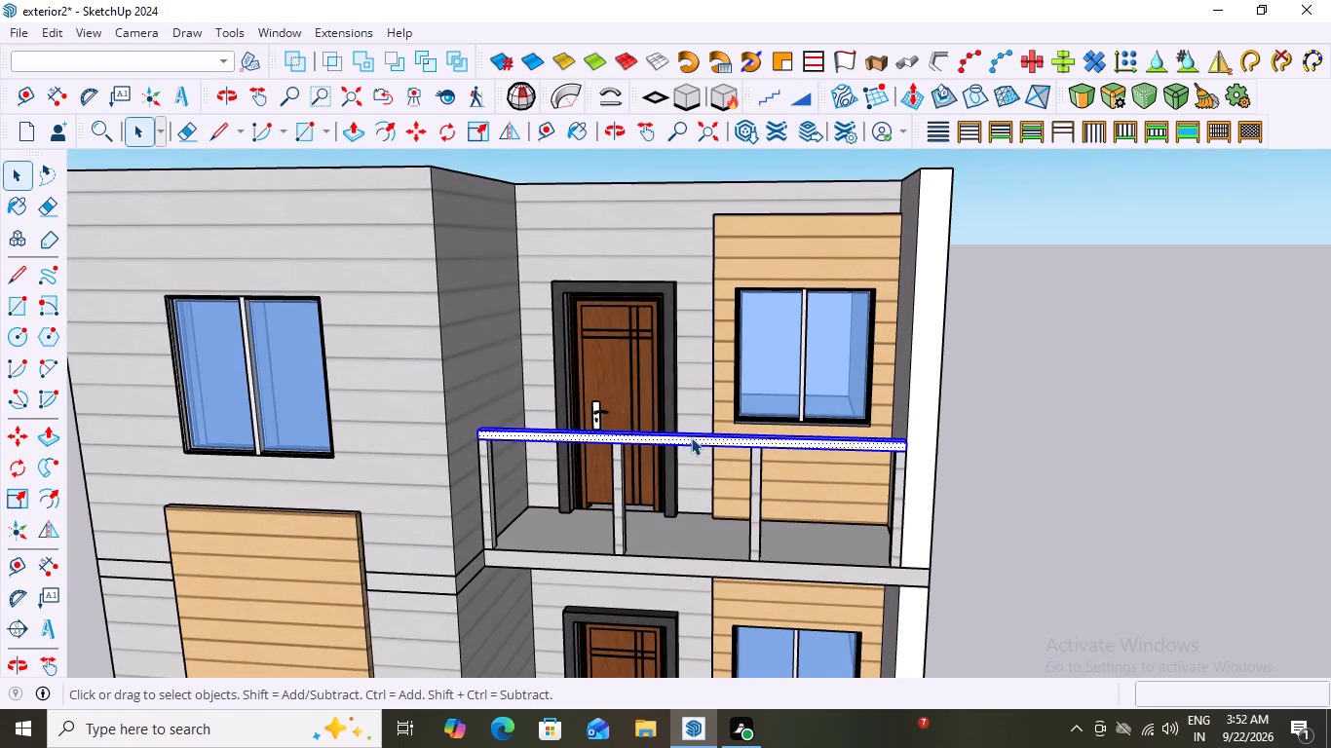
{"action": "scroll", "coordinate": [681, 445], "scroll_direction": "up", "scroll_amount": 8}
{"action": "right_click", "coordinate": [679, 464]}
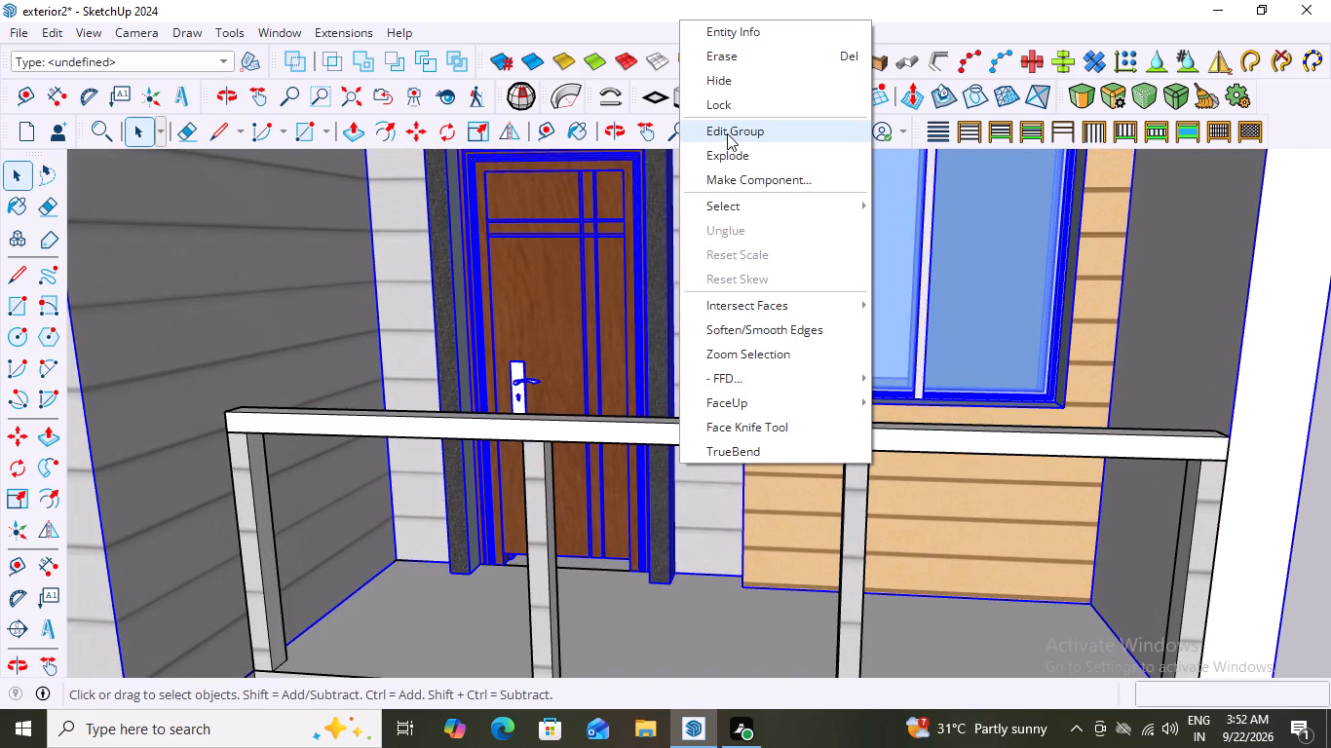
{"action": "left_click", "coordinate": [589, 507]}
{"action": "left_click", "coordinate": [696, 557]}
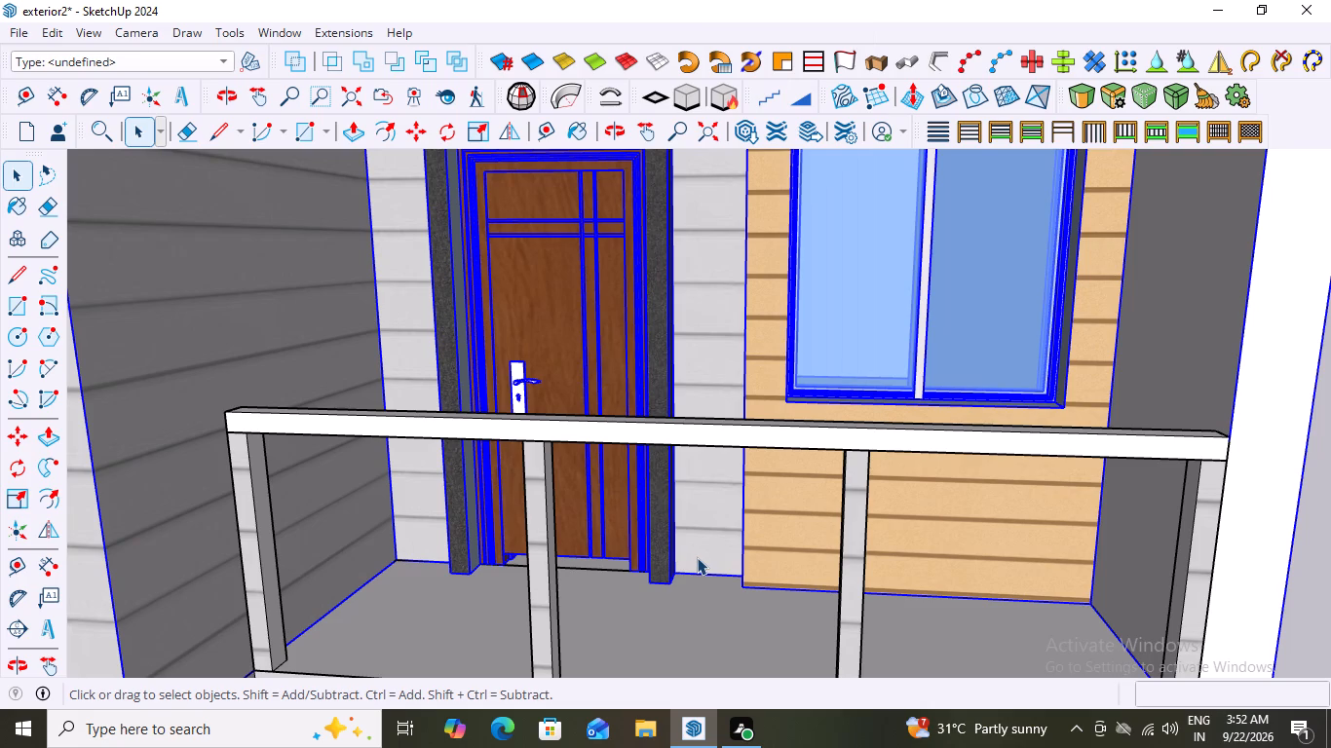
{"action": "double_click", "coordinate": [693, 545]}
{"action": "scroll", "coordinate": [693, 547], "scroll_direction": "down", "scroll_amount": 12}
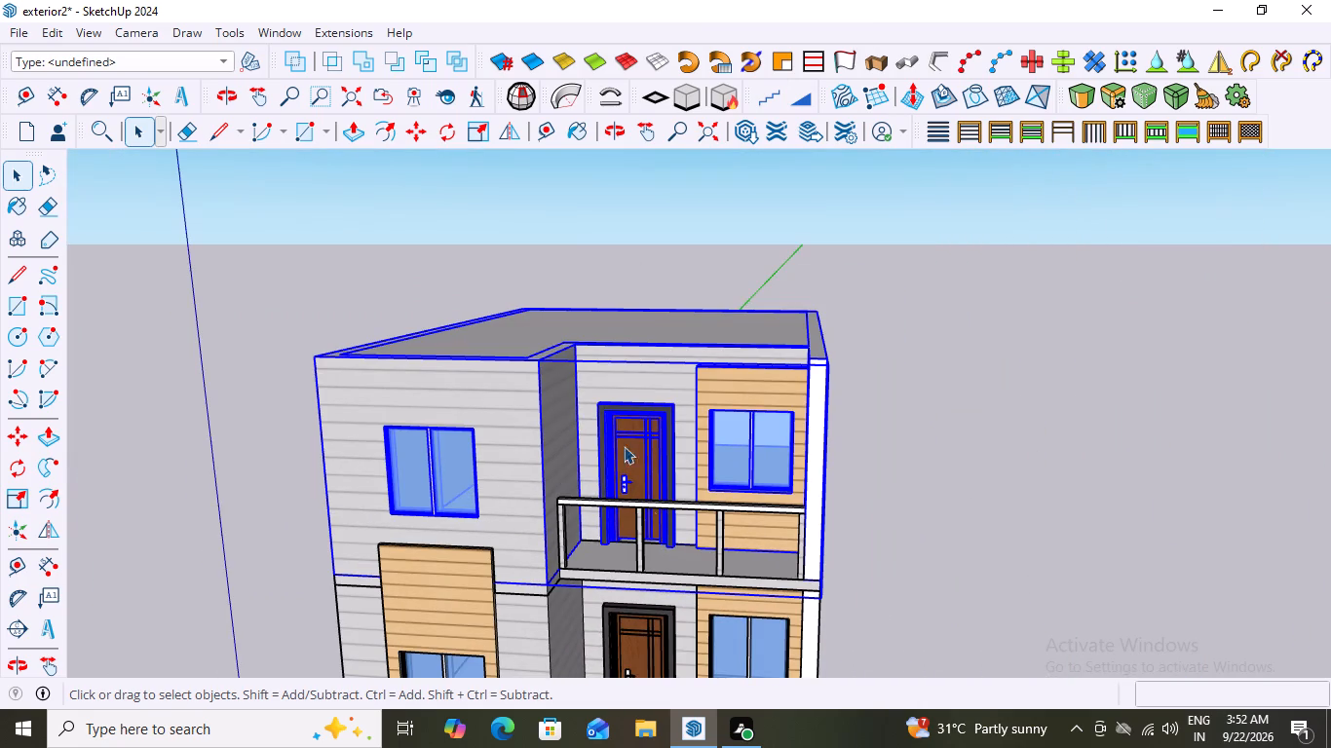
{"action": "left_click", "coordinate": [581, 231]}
Select all the geometry of the balcony's top rail and make it a group.
{"action": "scroll", "coordinate": [623, 550], "scroll_direction": "up", "scroll_amount": 6}
{"action": "left_click", "coordinate": [686, 469]}
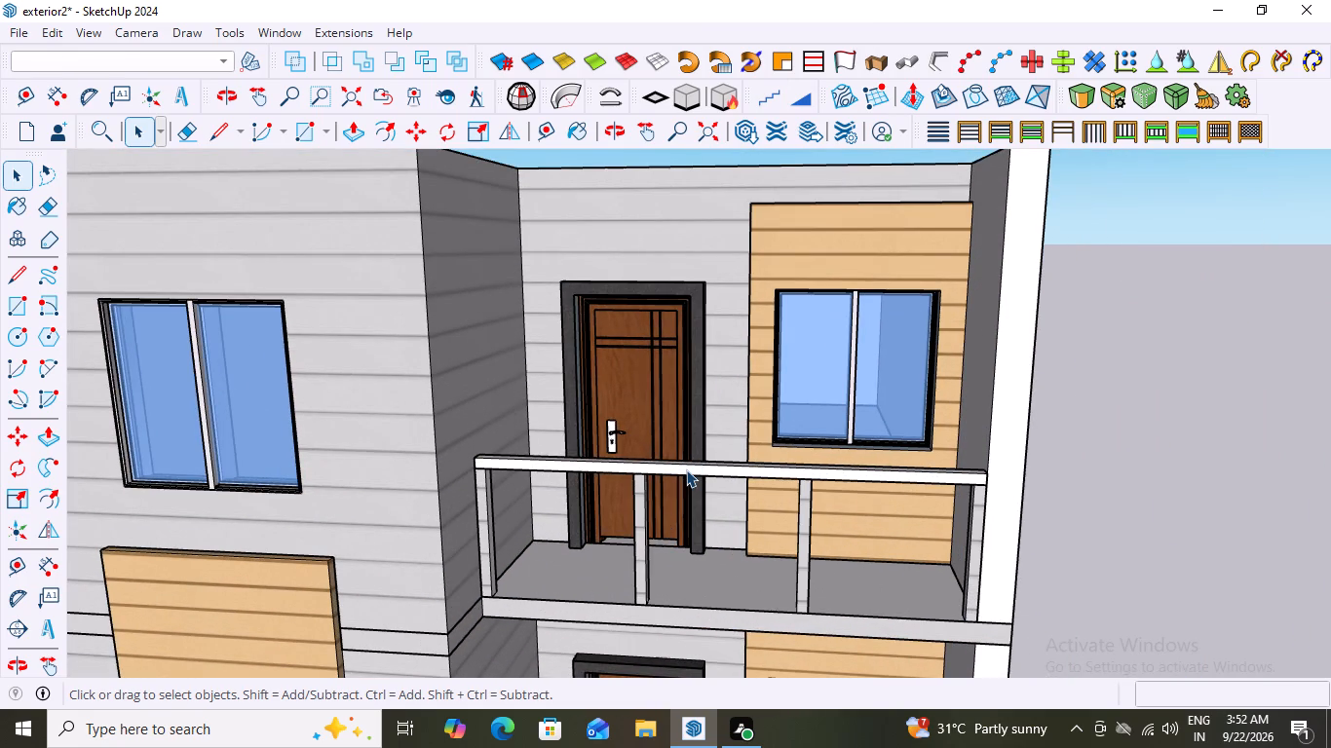
{"action": "double_click", "coordinate": [686, 469]}
{"action": "middle_click_drag", "start_coordinate": [689, 470], "coordinate": [680, 604]}
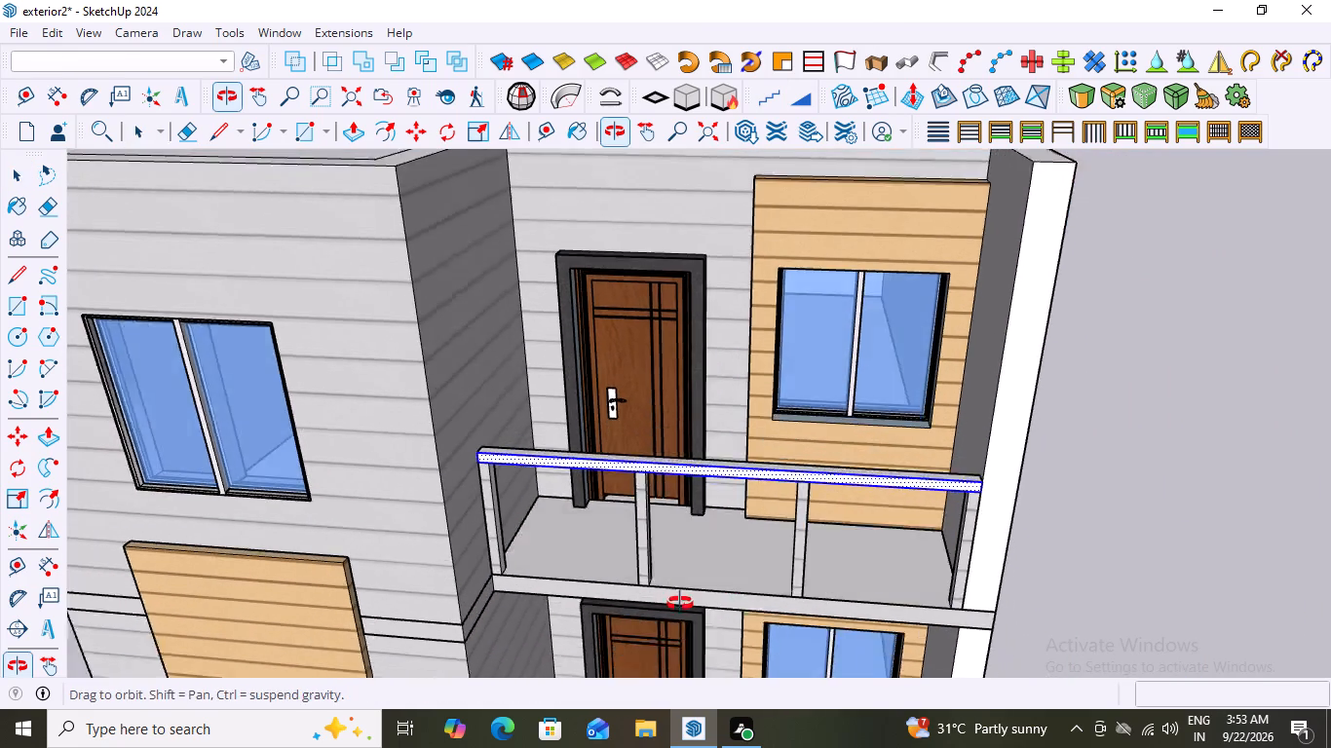
{"action": "middle_click_drag", "start_coordinate": [680, 604], "coordinate": [675, 620]}
{"action": "double_click", "coordinate": [696, 458]}
{"action": "triple_click", "coordinate": [691, 467]}
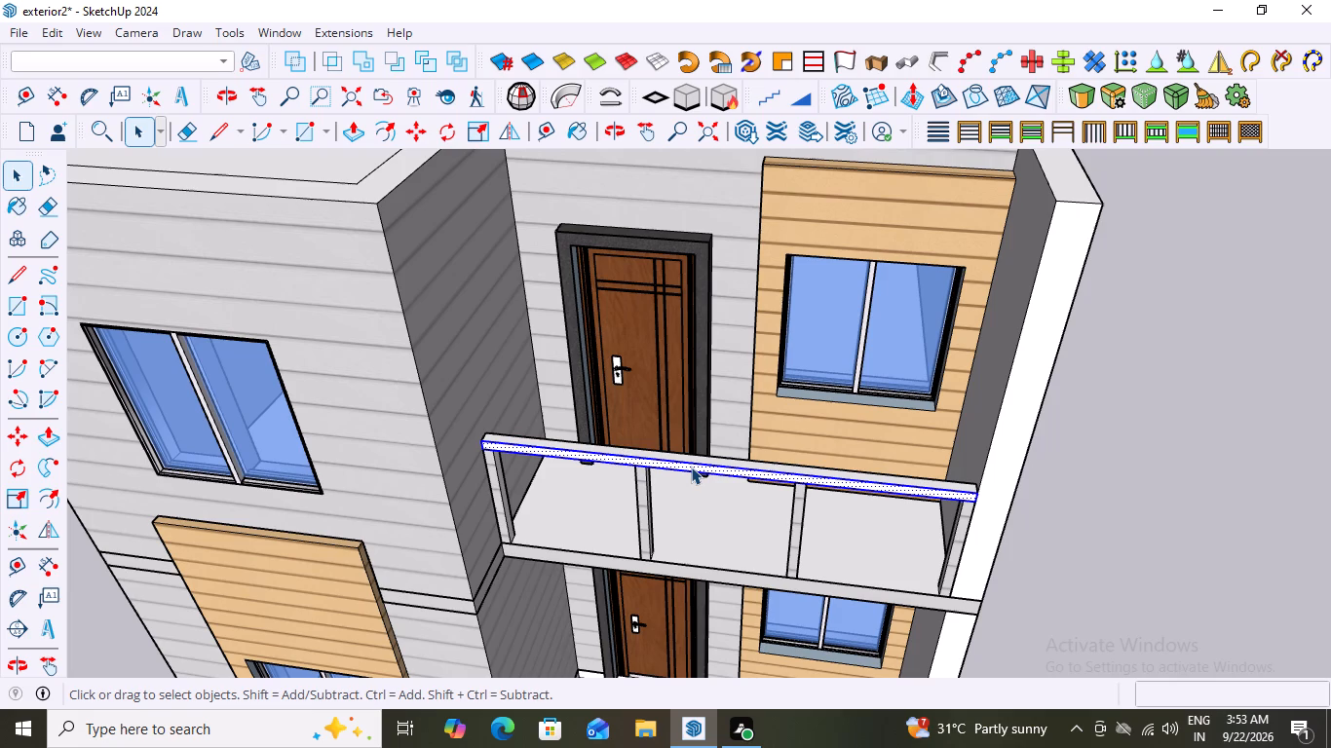
{"action": "double_click", "coordinate": [691, 467]}
{"action": "middle_click_drag", "start_coordinate": [659, 497], "coordinate": [794, 268]}
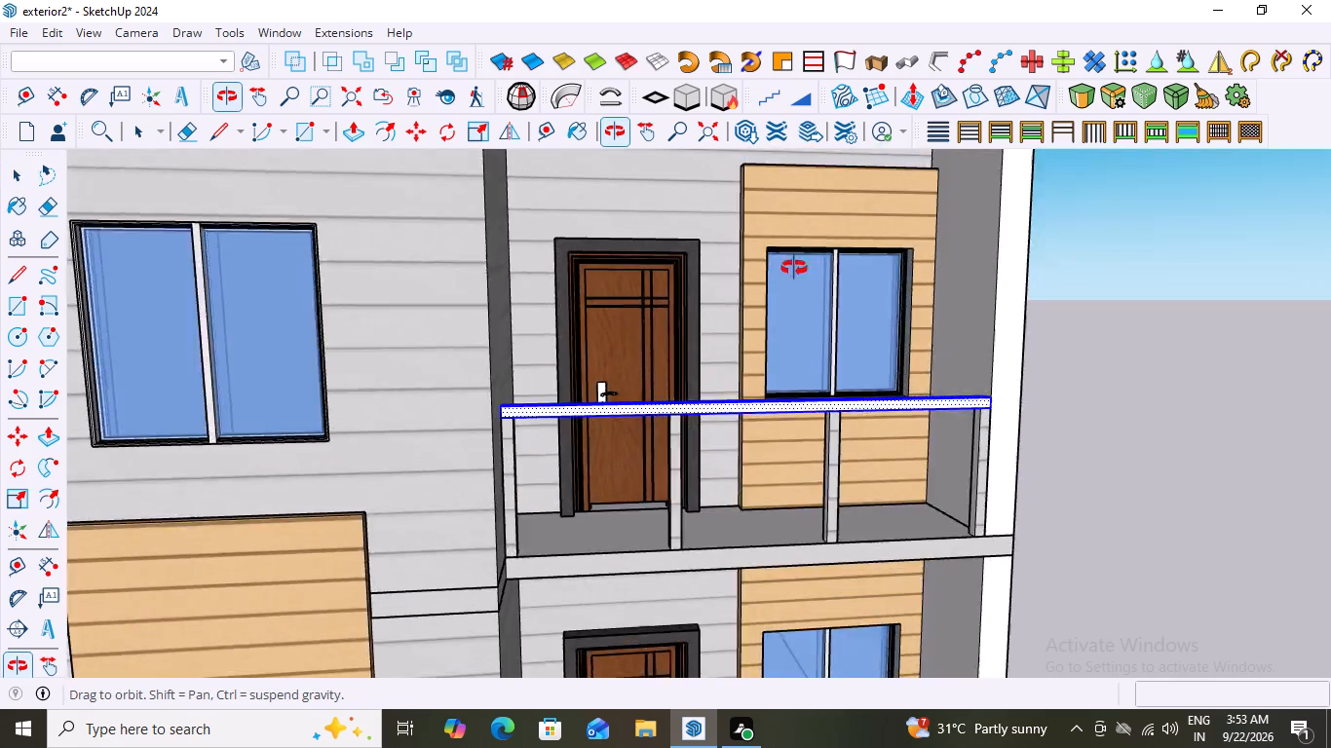
{"action": "middle_click_drag", "start_coordinate": [794, 268], "coordinate": [693, 405]}
{"action": "right_click", "coordinate": [695, 426]}
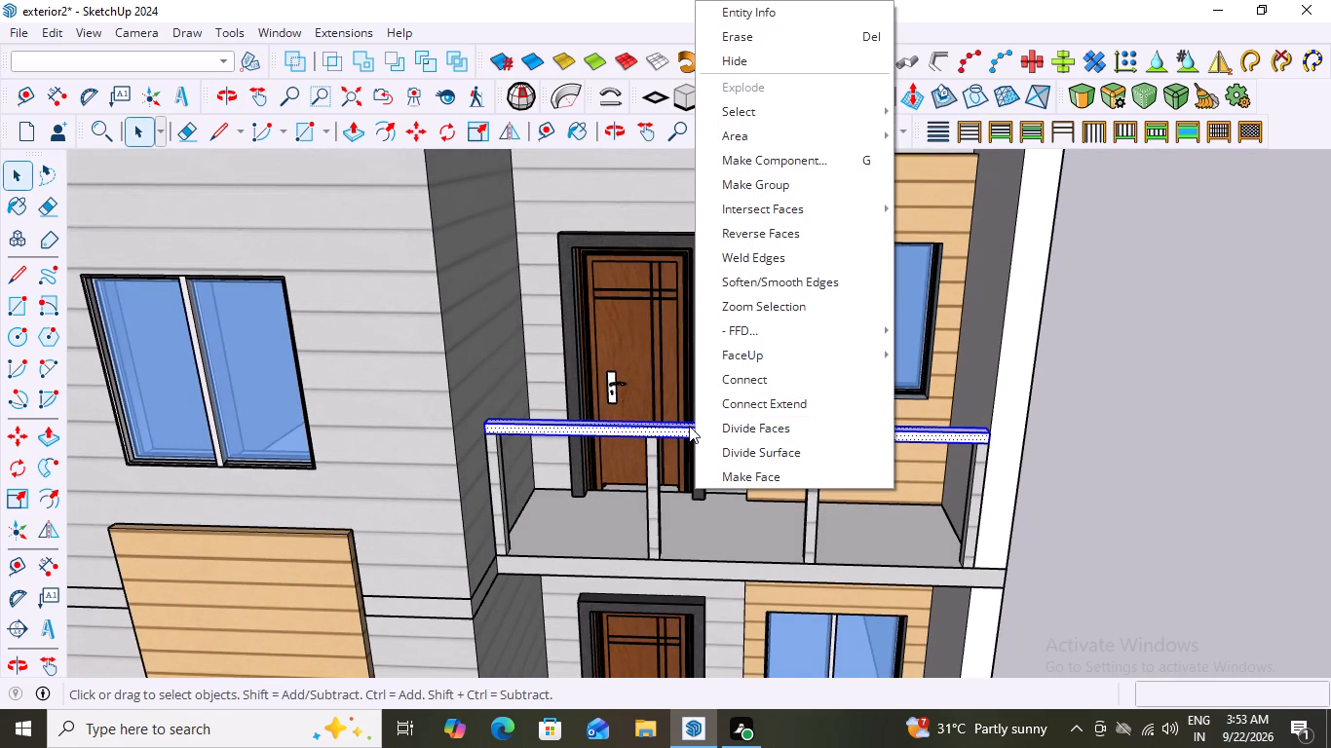
{"action": "left_click", "coordinate": [753, 182]}
Examine the balcony railing's top rail and posts from several angles.
{"action": "middle_click_drag", "start_coordinate": [657, 471], "coordinate": [632, 356]}
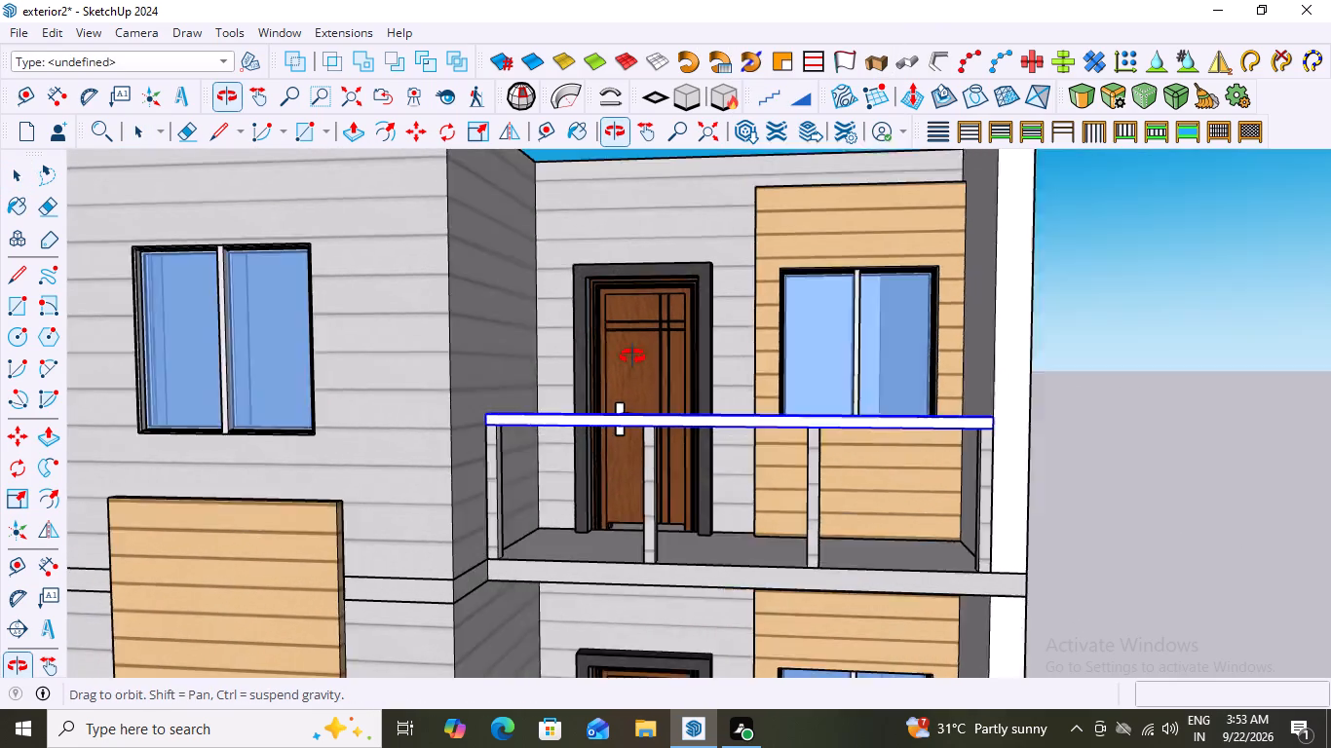
{"action": "middle_click_drag", "start_coordinate": [632, 356], "coordinate": [792, 510]}
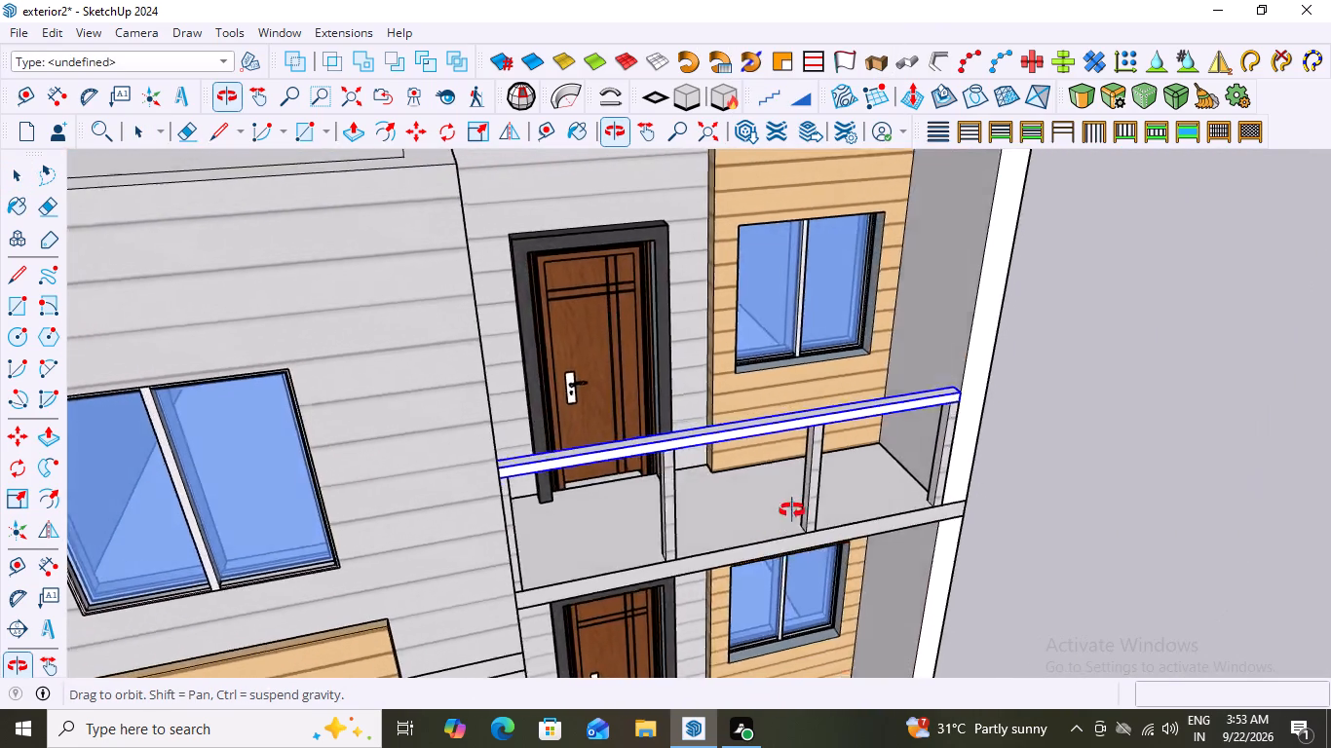
{"action": "middle_click_drag", "start_coordinate": [792, 510], "coordinate": [681, 425]}
{"action": "left_click", "coordinate": [691, 469]}
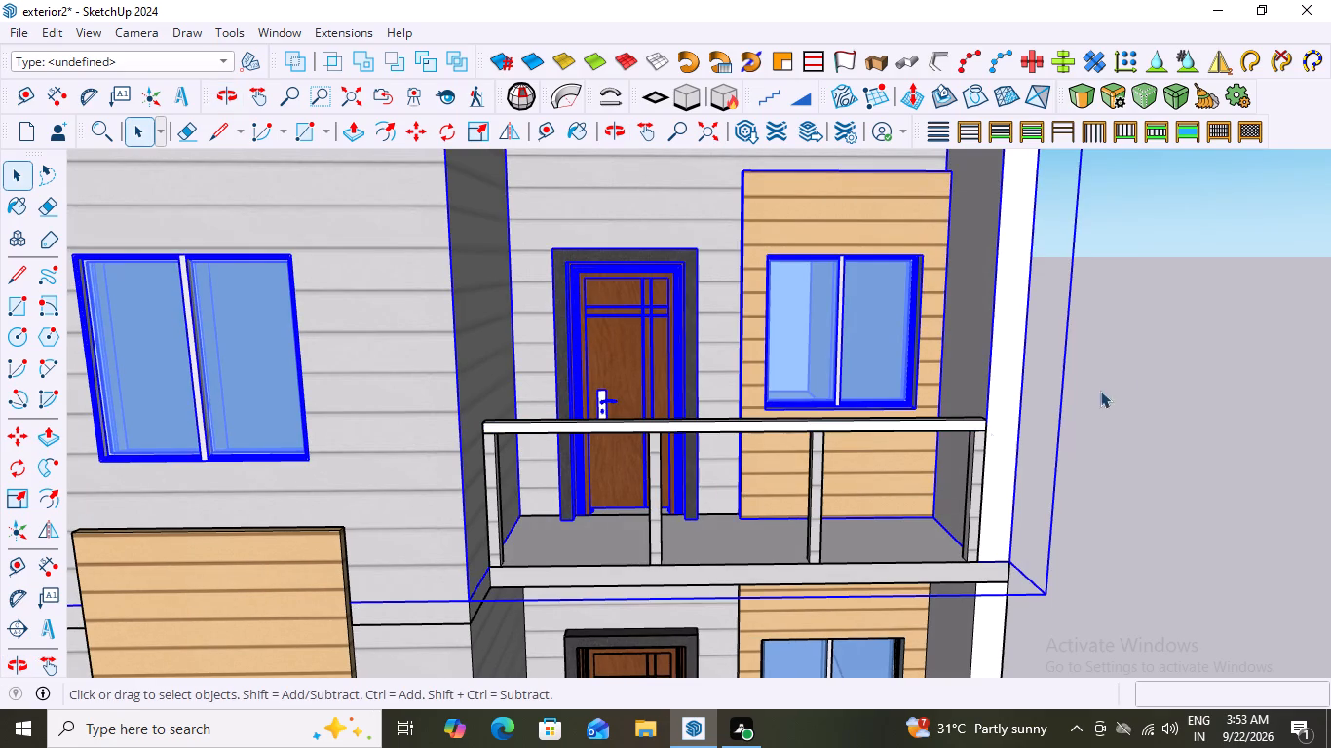
{"action": "left_click", "coordinate": [1165, 377]}
{"action": "middle_click_drag", "start_coordinate": [752, 534], "coordinate": [590, 621]}
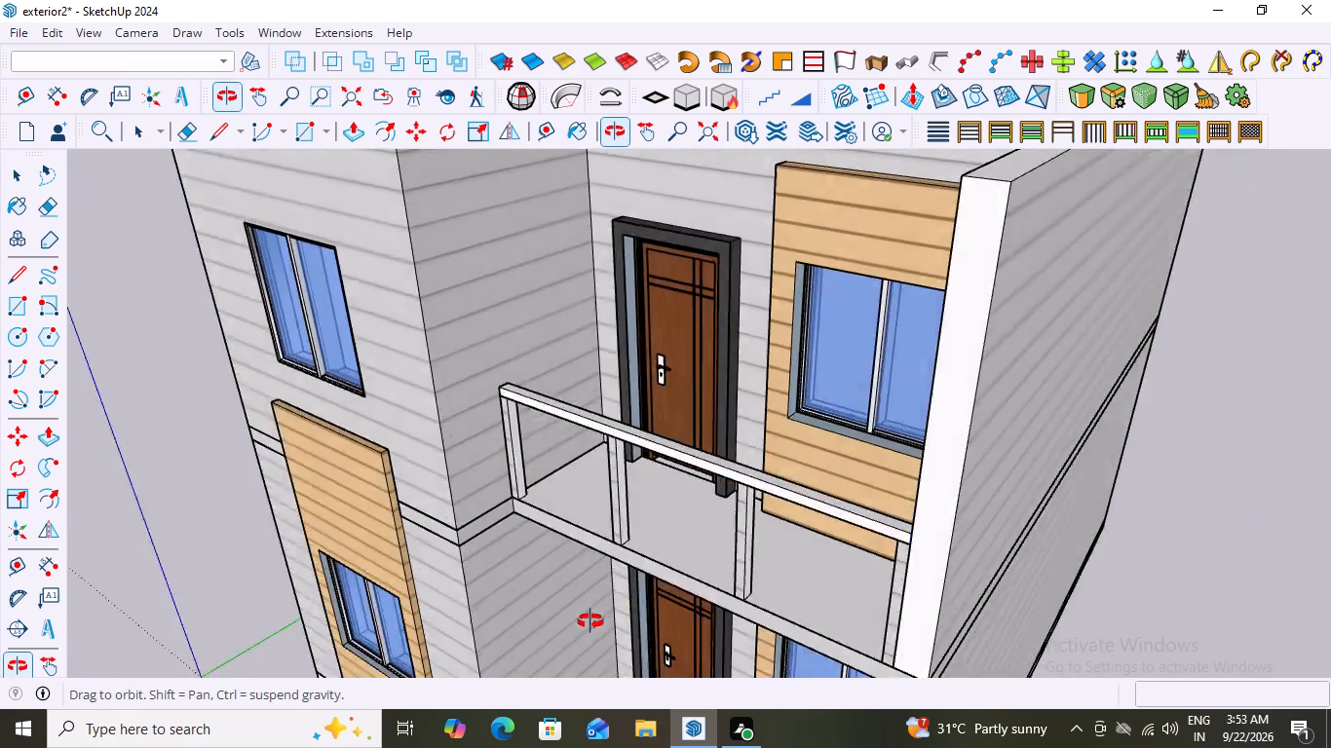
{"action": "middle_click_drag", "start_coordinate": [590, 621], "coordinate": [722, 524]}
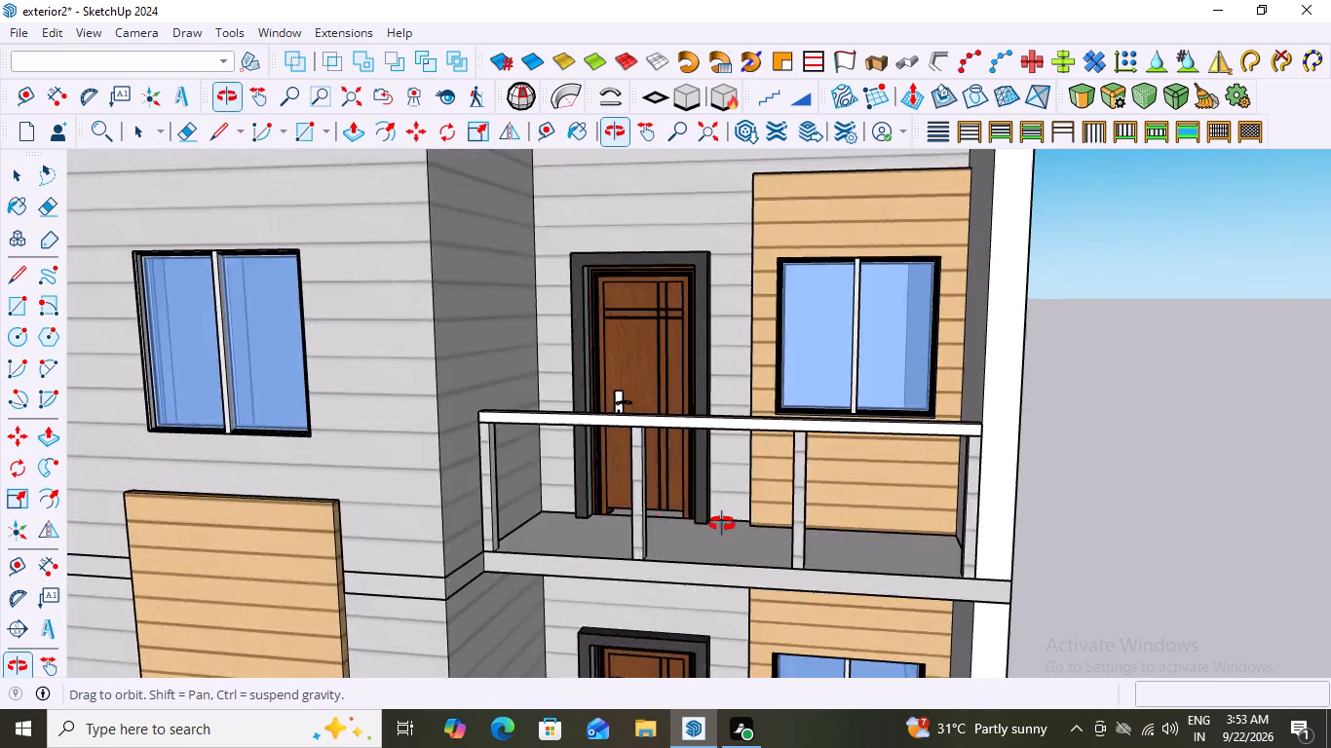
{"action": "middle_click_drag", "start_coordinate": [722, 524], "coordinate": [741, 519]}
{"action": "scroll", "coordinate": [751, 497], "scroll_direction": "up", "scroll_amount": 3}
{"action": "middle_click_drag", "start_coordinate": [752, 535], "coordinate": [816, 708]}
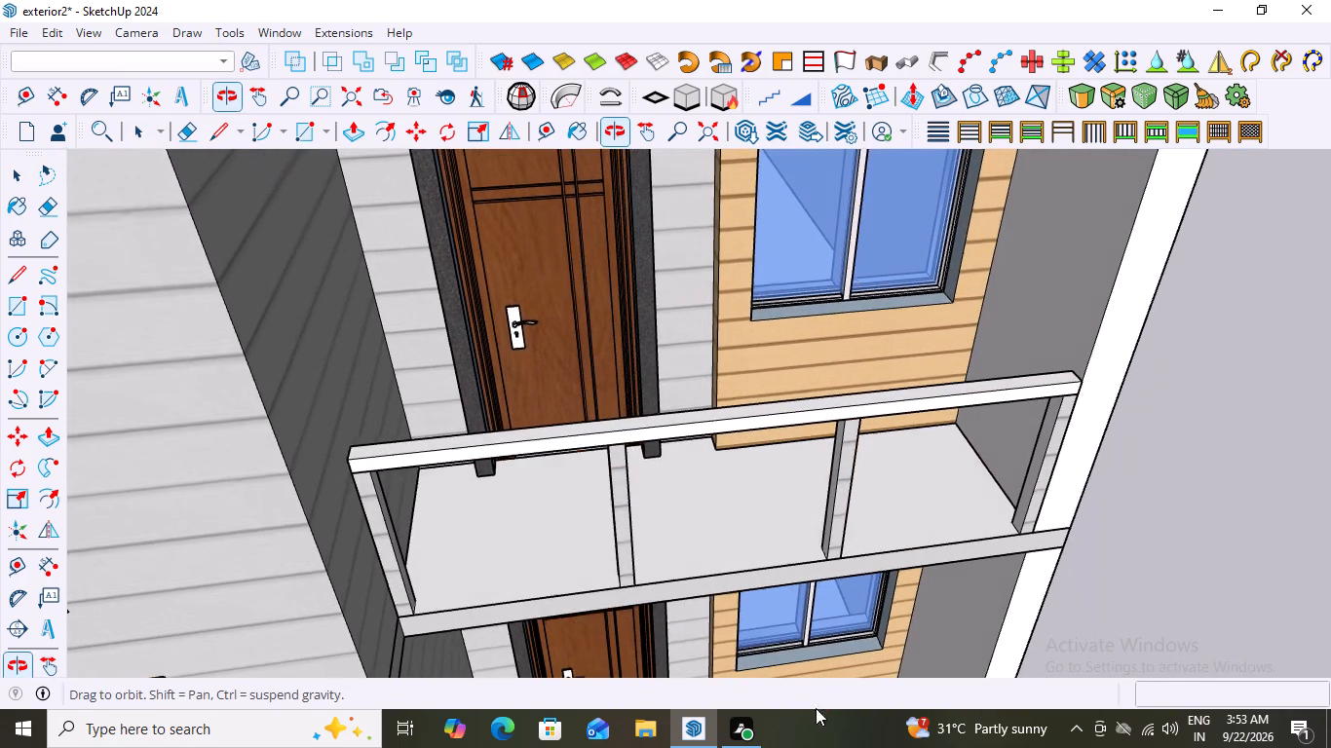
{"action": "scroll", "coordinate": [805, 465], "scroll_direction": "up", "scroll_amount": 2}
{"action": "middle_click_drag", "start_coordinate": [690, 470], "coordinate": [359, 348]}
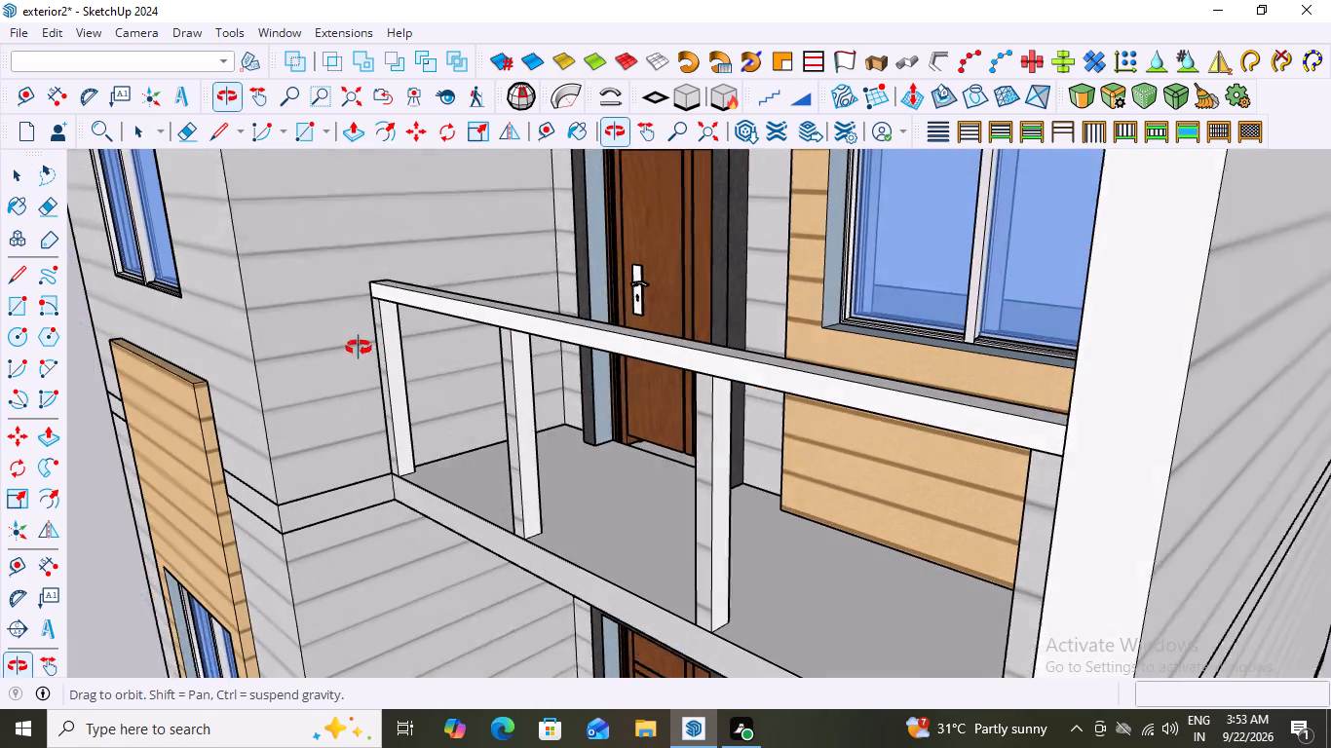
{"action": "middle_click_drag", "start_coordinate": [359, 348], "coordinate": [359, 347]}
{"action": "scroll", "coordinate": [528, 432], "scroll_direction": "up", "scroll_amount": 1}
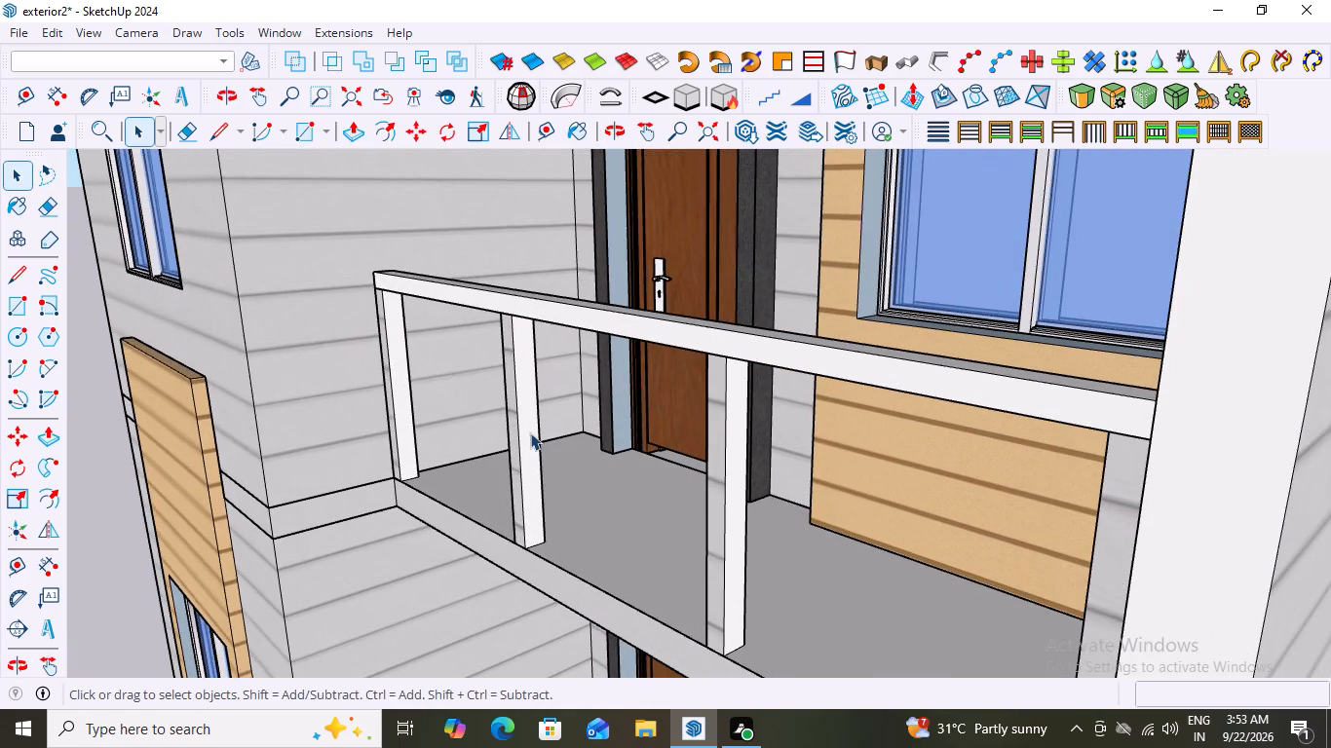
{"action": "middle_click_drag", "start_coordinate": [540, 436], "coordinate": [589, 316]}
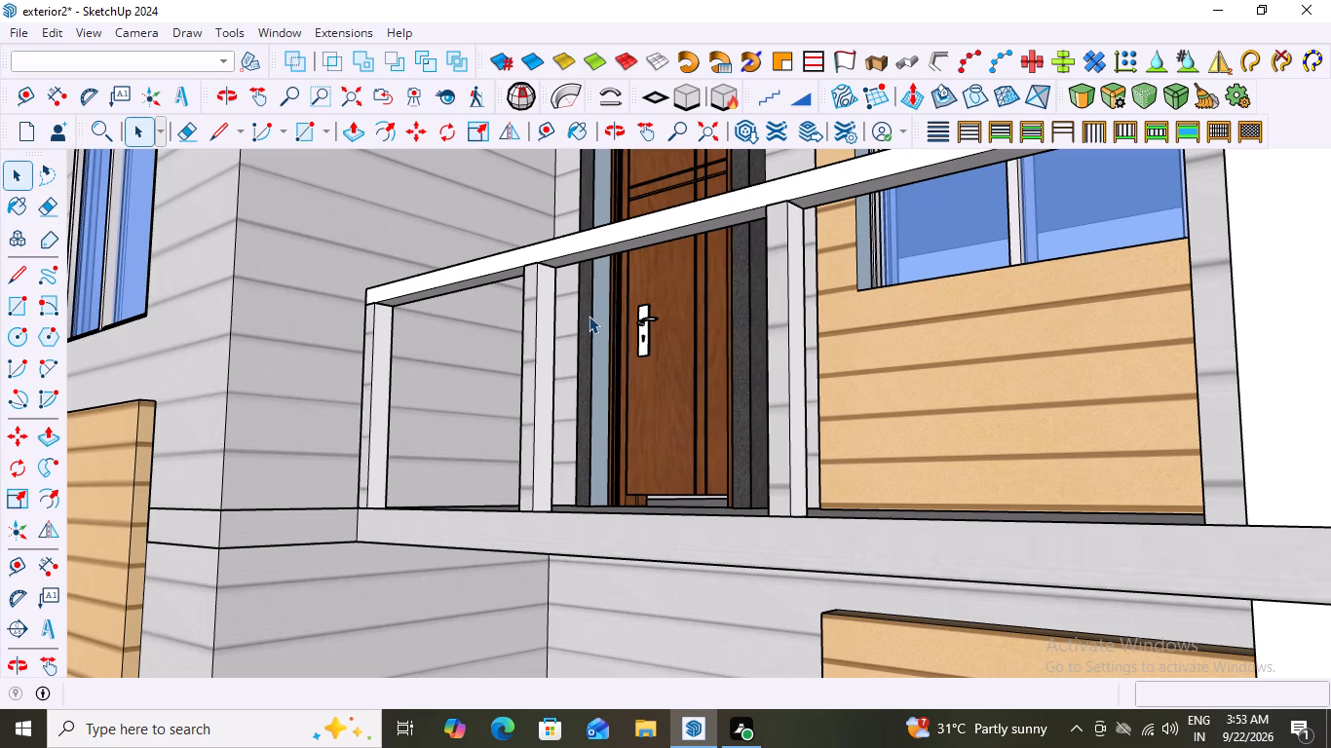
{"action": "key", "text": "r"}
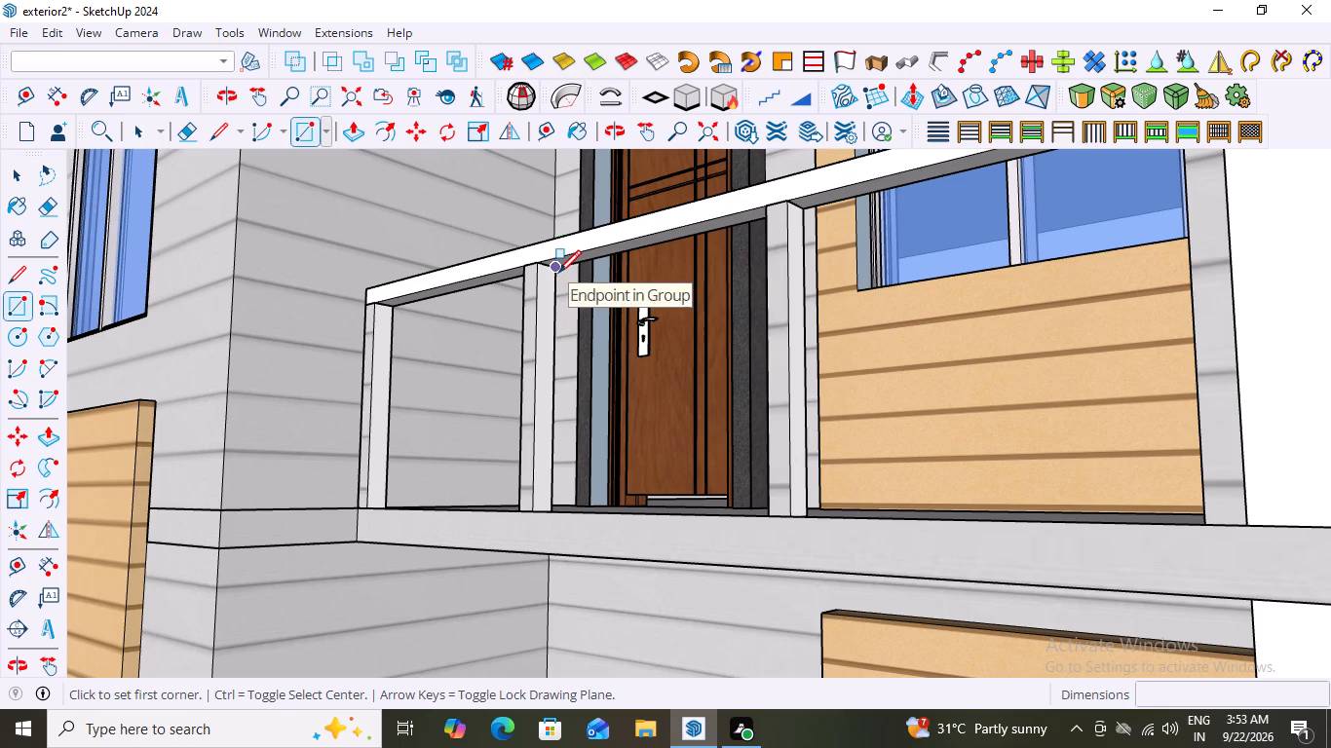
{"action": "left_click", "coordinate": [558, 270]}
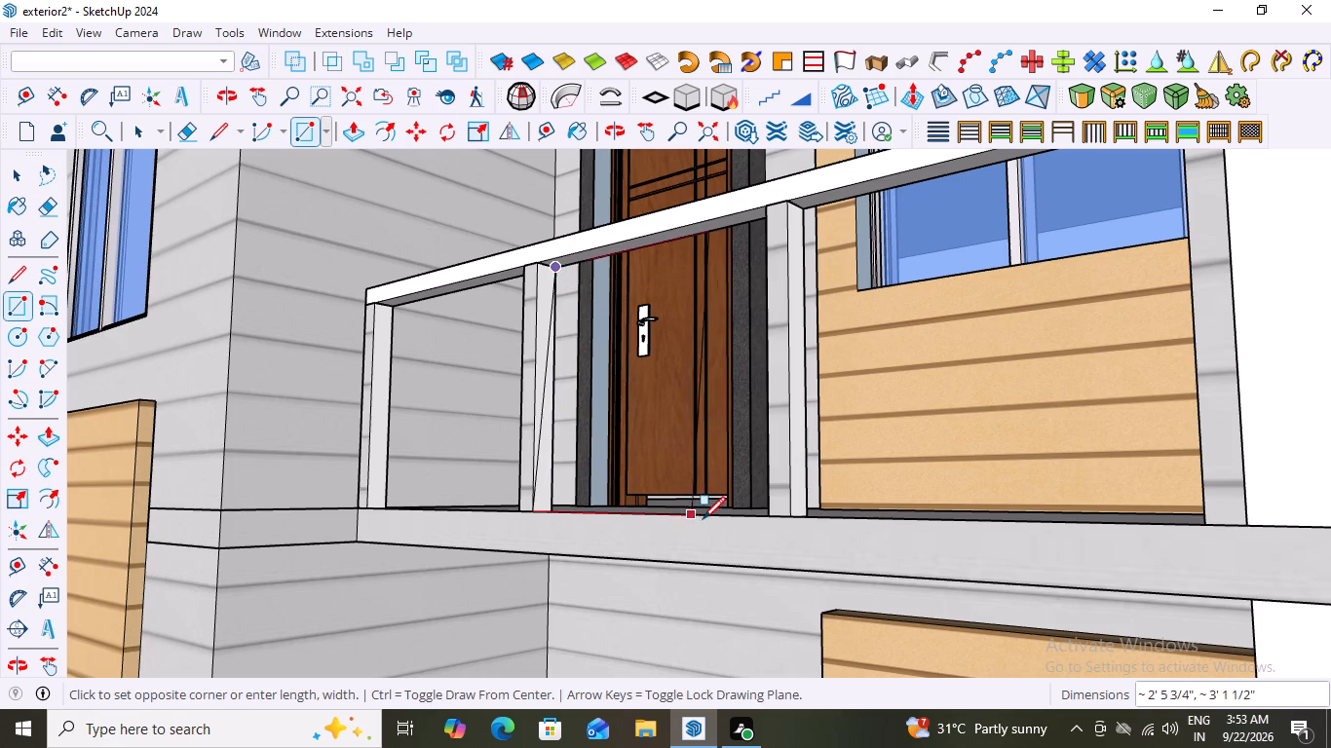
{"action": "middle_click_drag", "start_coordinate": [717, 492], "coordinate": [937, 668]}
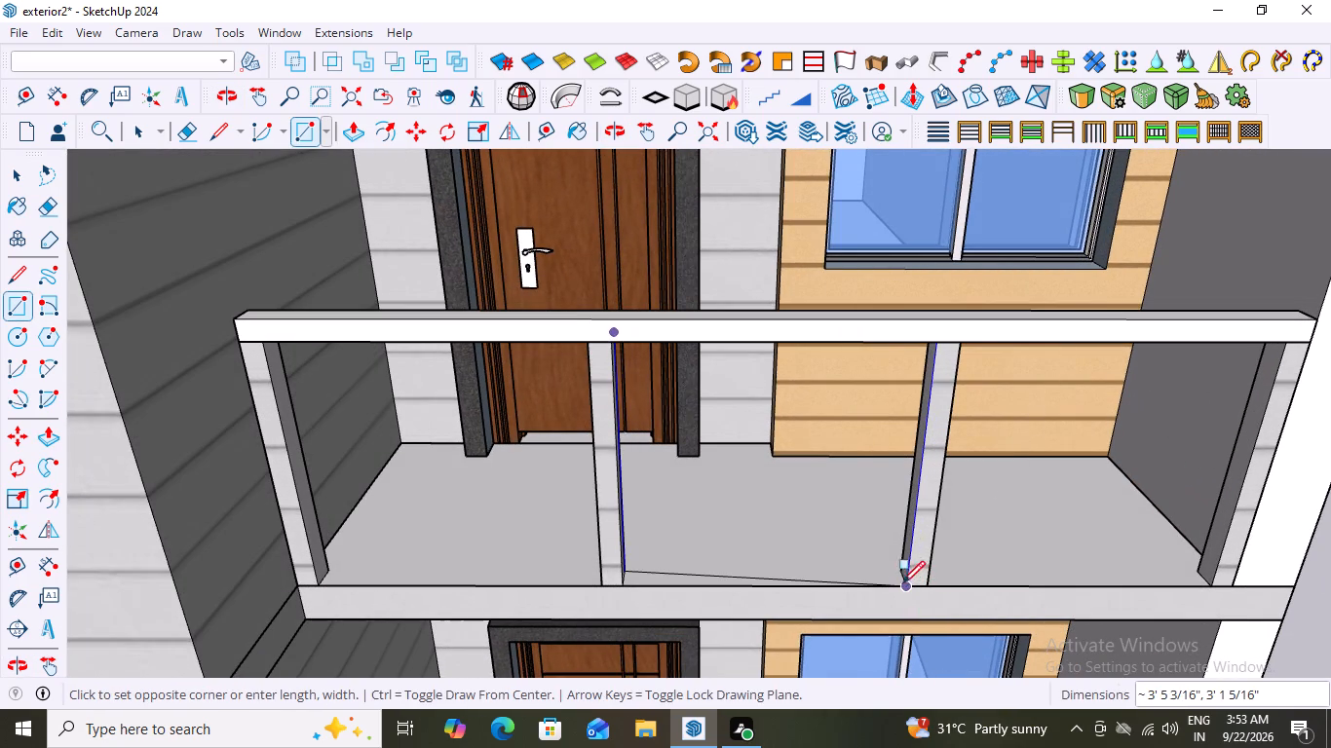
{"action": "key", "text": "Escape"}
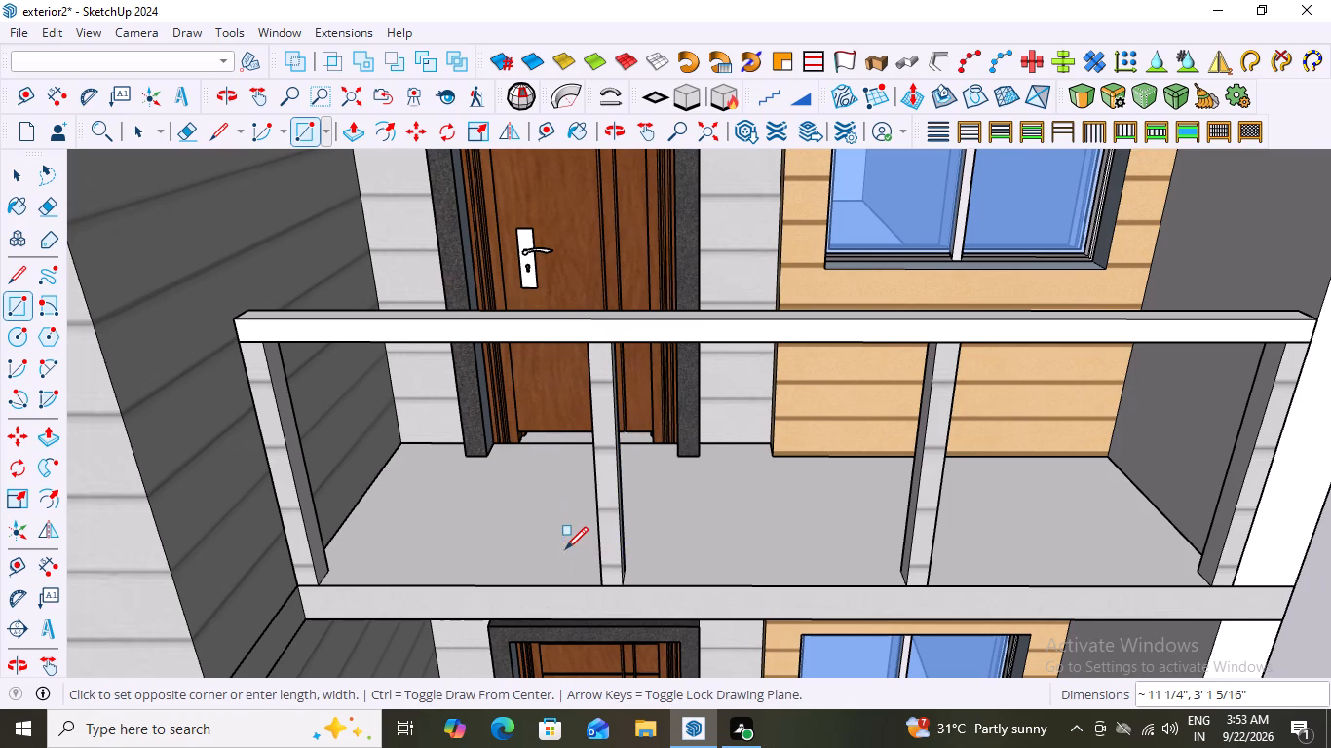
Draw a 3 11/16" by 3' 5" rectangle on the balcony floor between the post beside the projecting wall and the second post.
{"action": "middle_click_drag", "start_coordinate": [723, 546], "coordinate": [574, 592]}
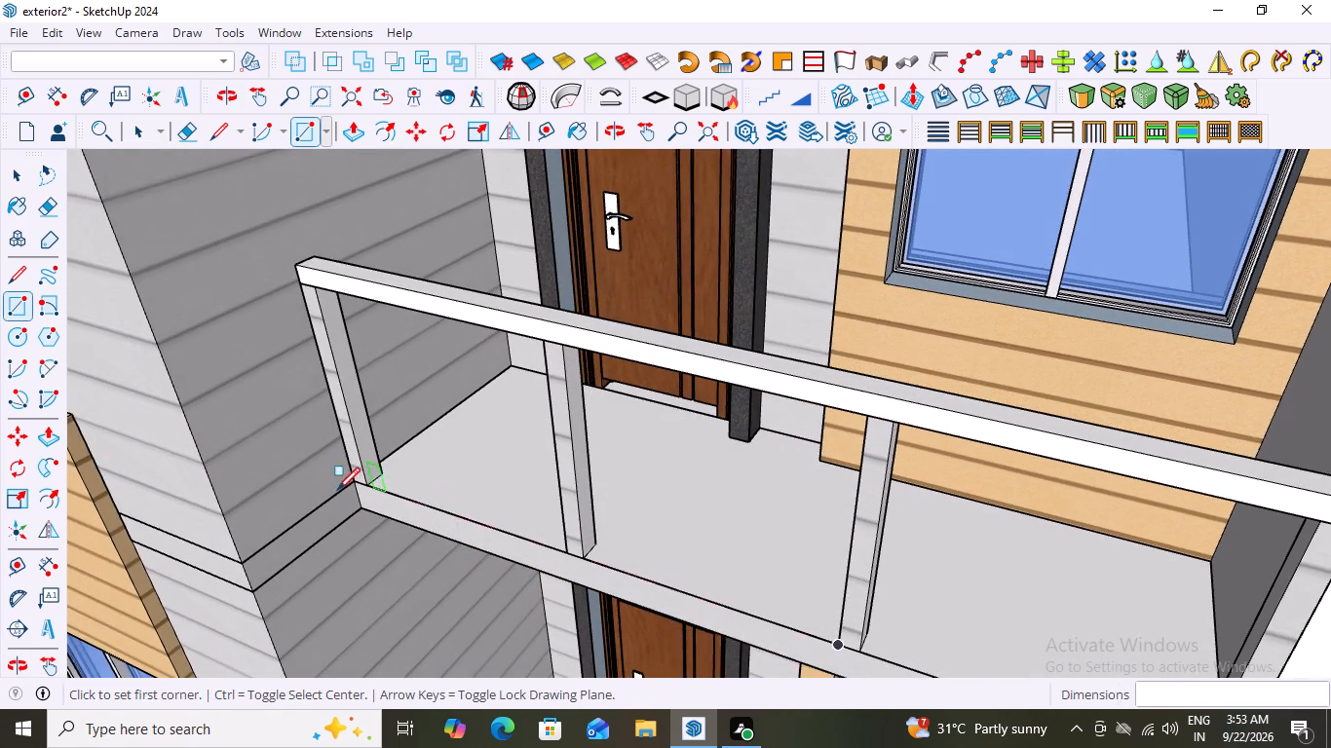
{"action": "scroll", "coordinate": [323, 484], "scroll_direction": "up", "scroll_amount": 4}
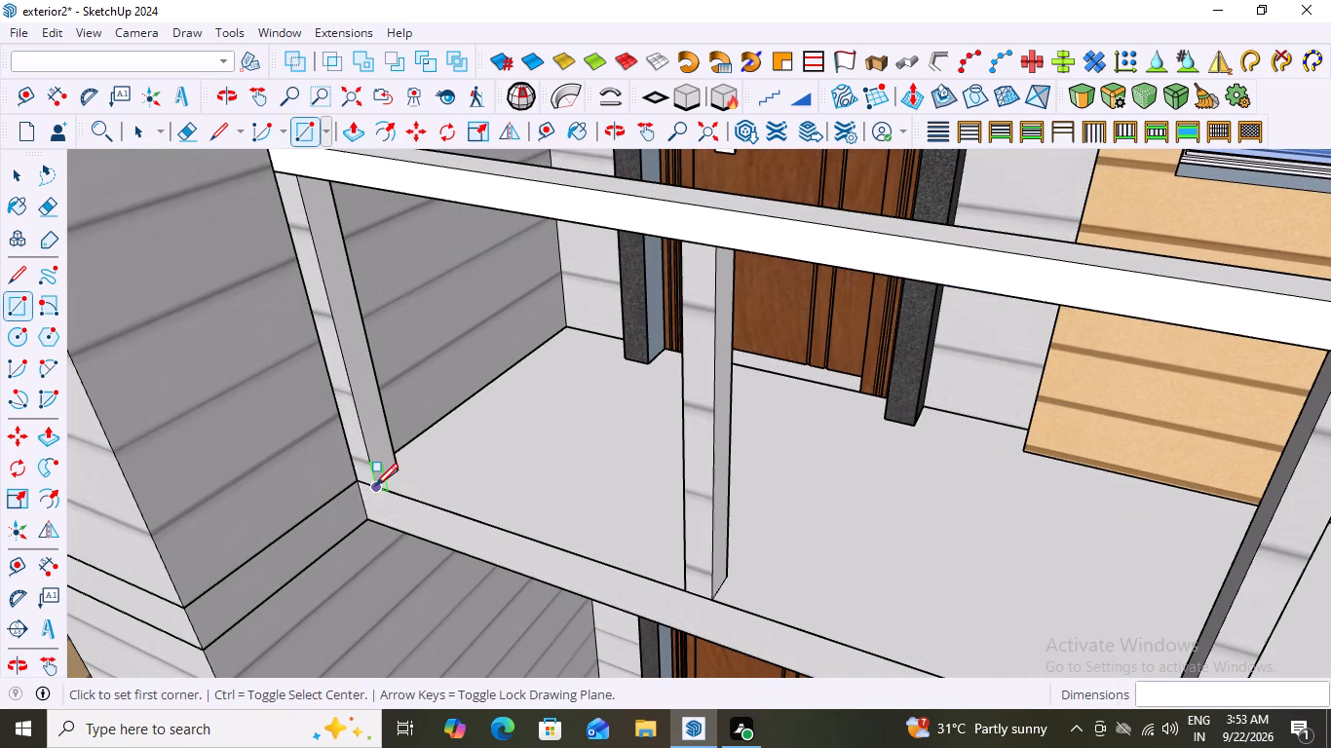
{"action": "left_click", "coordinate": [375, 486]}
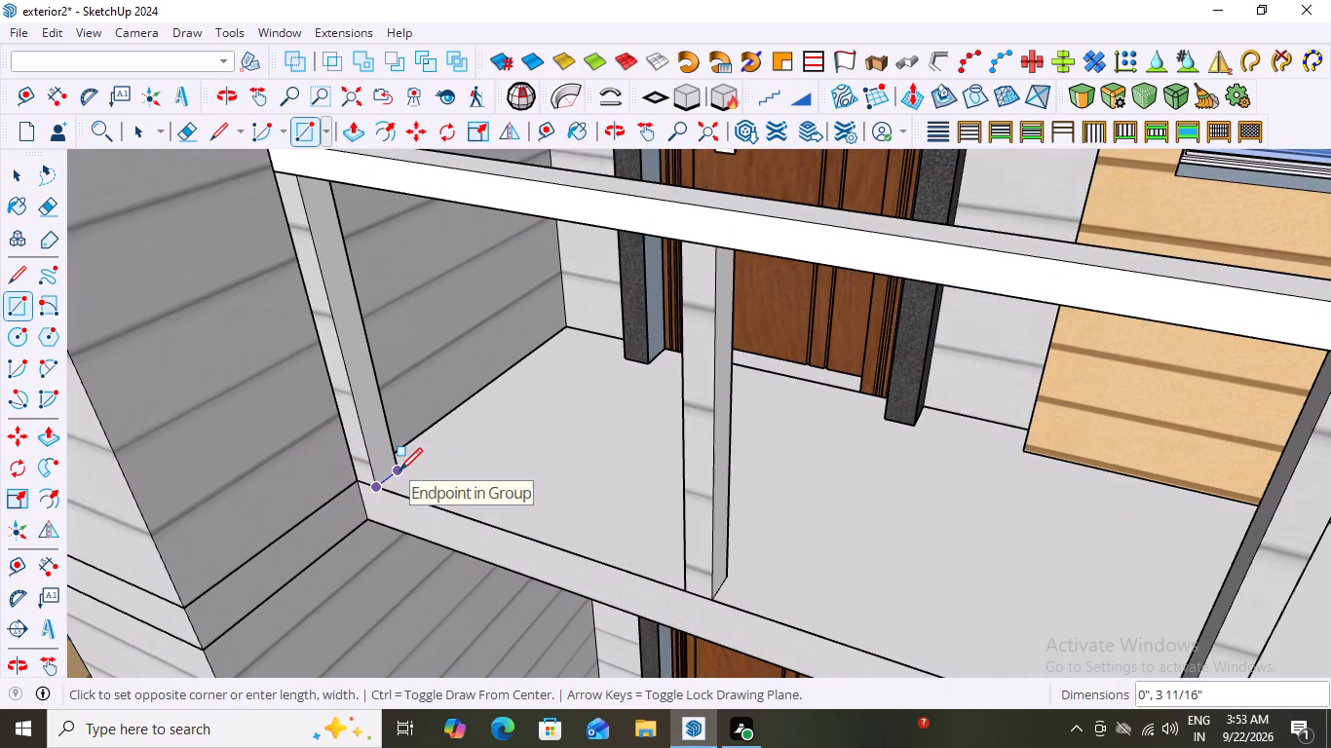
{"action": "left_click", "coordinate": [399, 470]}
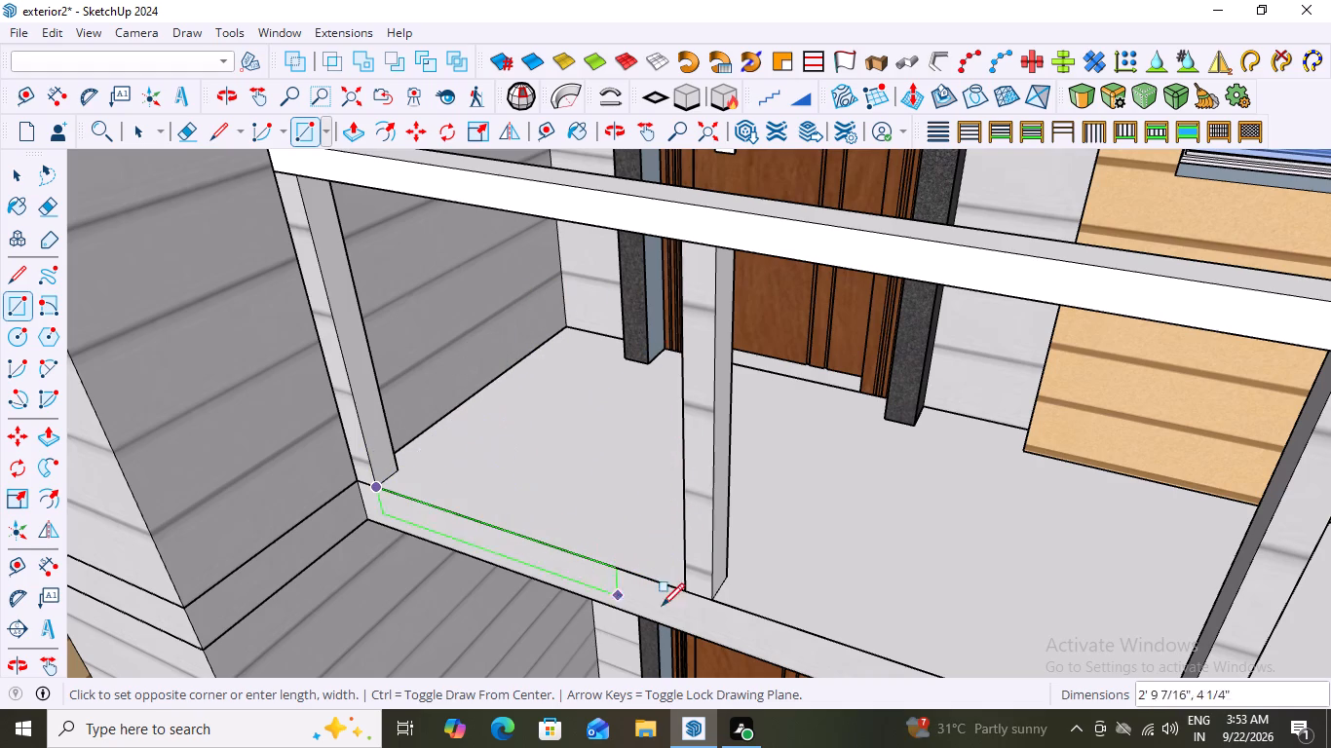
{"action": "middle_click_drag", "start_coordinate": [693, 597], "coordinate": [913, 632]}
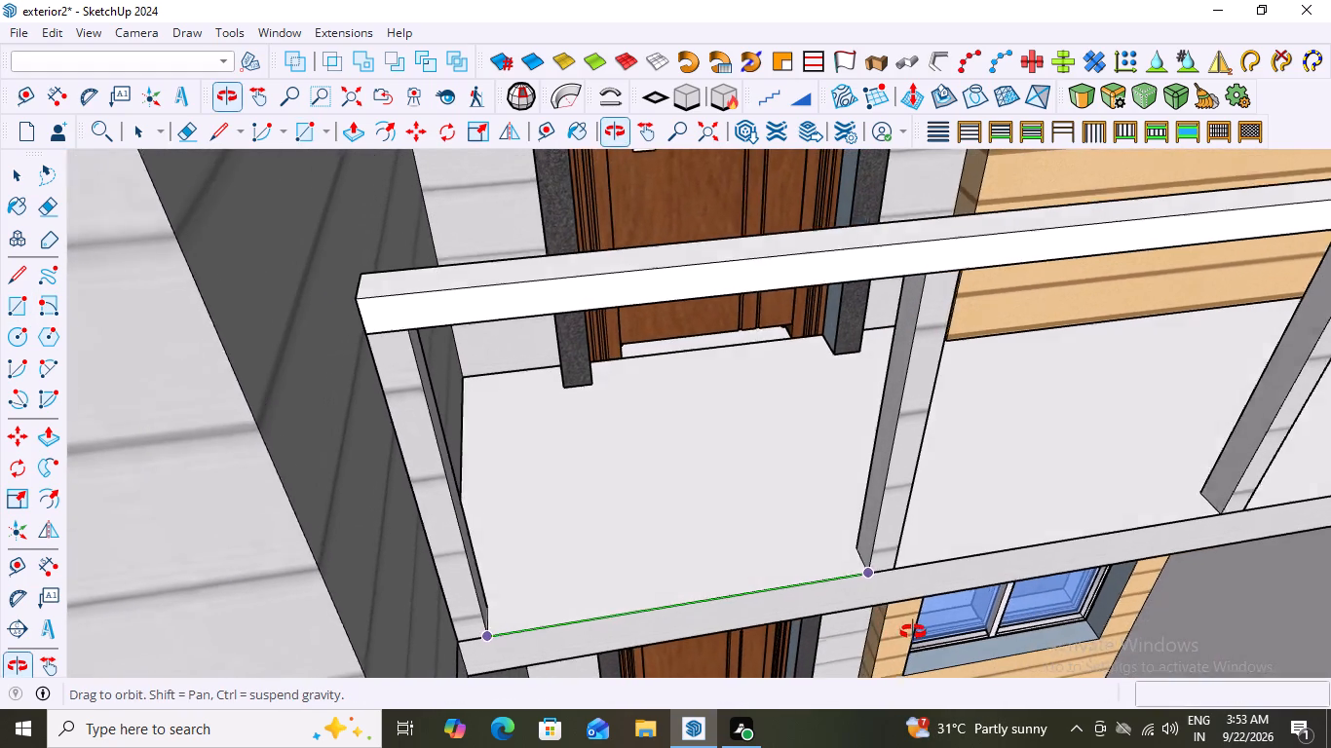
{"action": "middle_click_drag", "start_coordinate": [913, 632], "coordinate": [913, 631]}
{"action": "left_click", "coordinate": [868, 567]}
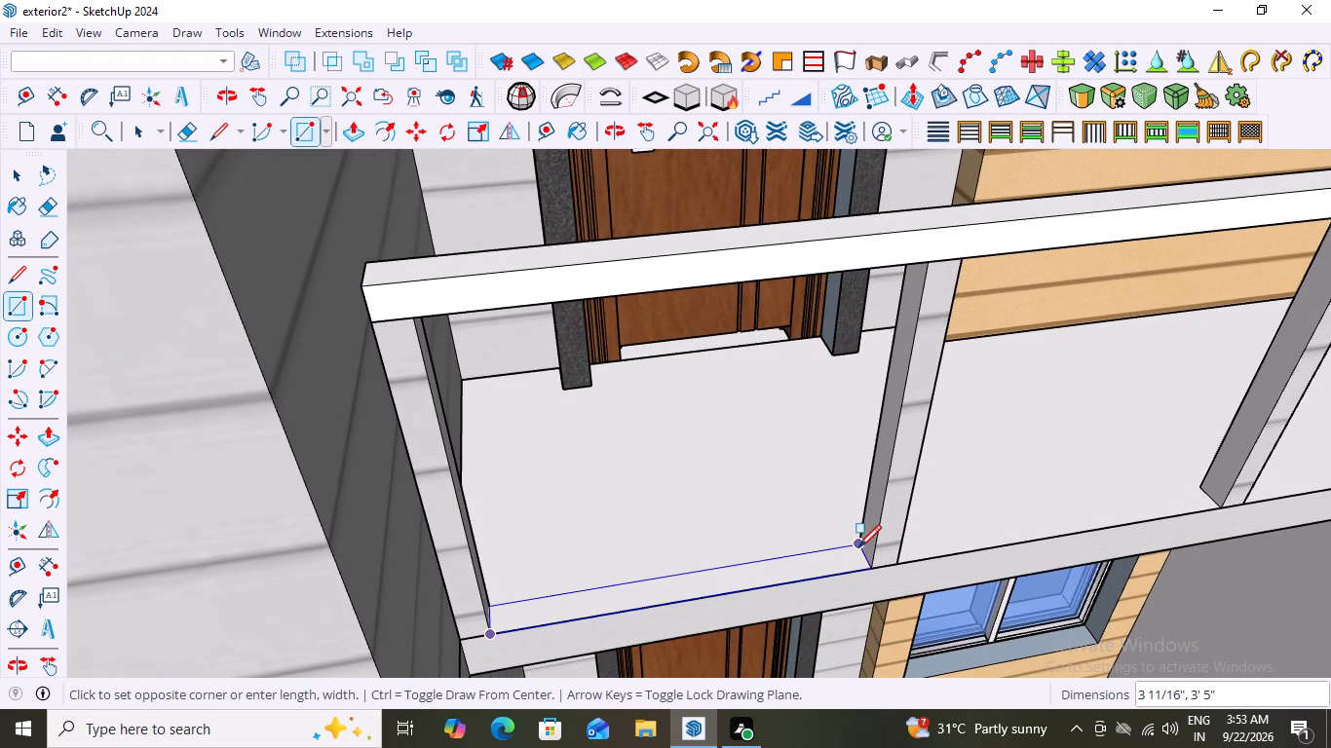
{"action": "left_click", "coordinate": [858, 547]}
{"action": "key", "text": "space"}
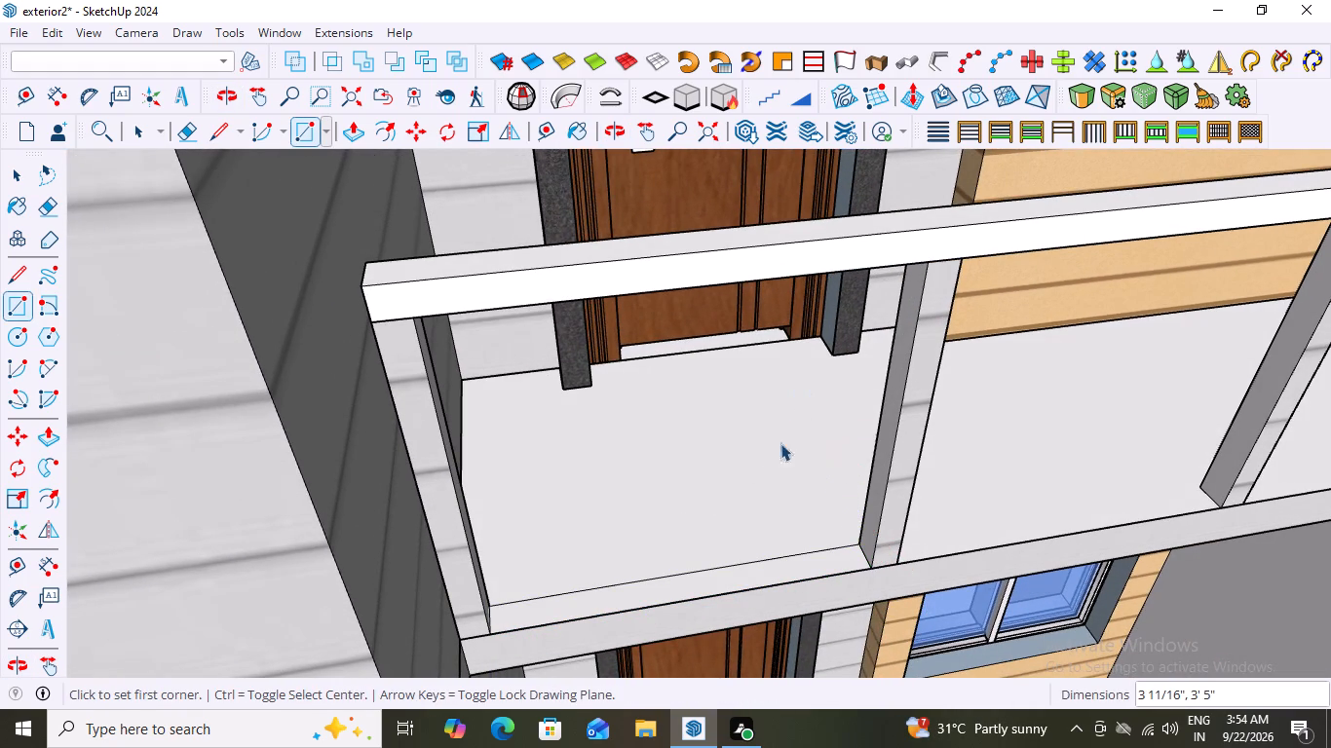
Push/Pull the floor rectangle up about 3' 1" to the underside of the top rail, forming an infill panel between the two posts.
{"action": "left_click", "coordinate": [730, 576]}
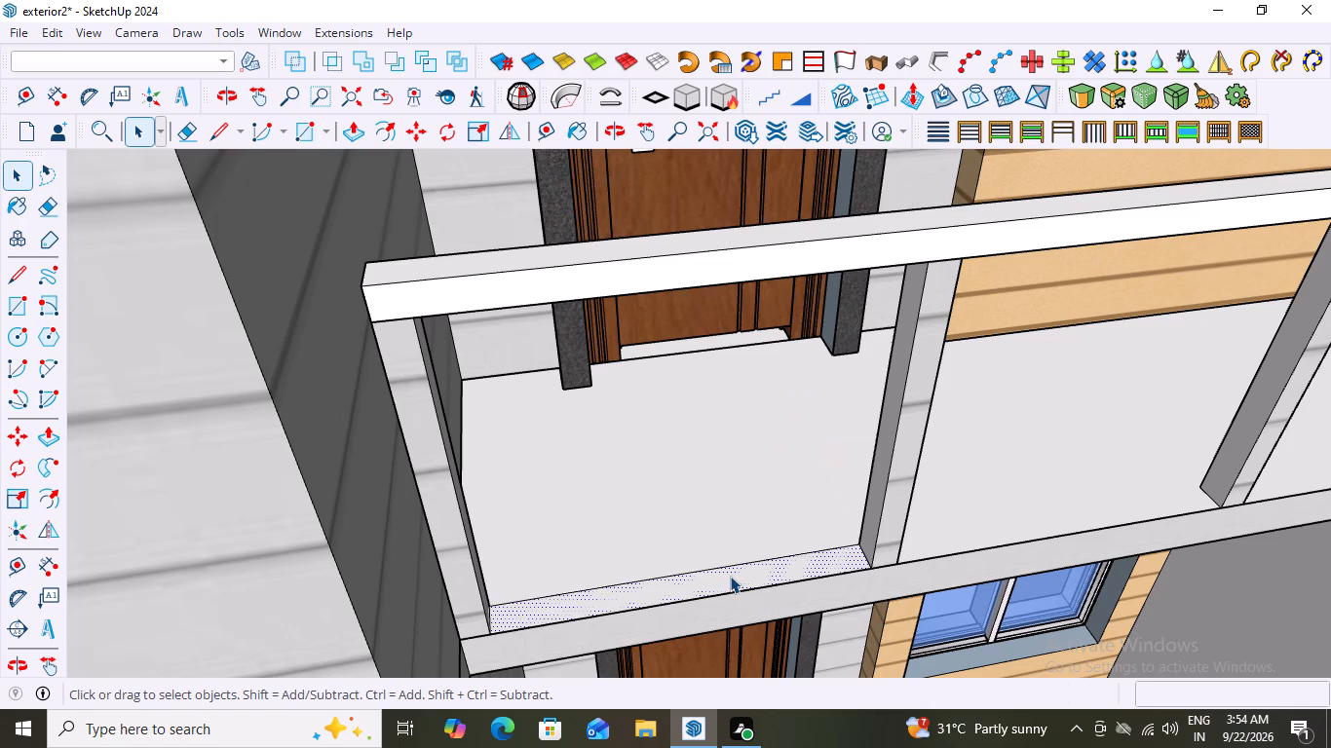
{"action": "key", "text": "p"}
{"action": "left_click", "coordinate": [729, 570]}
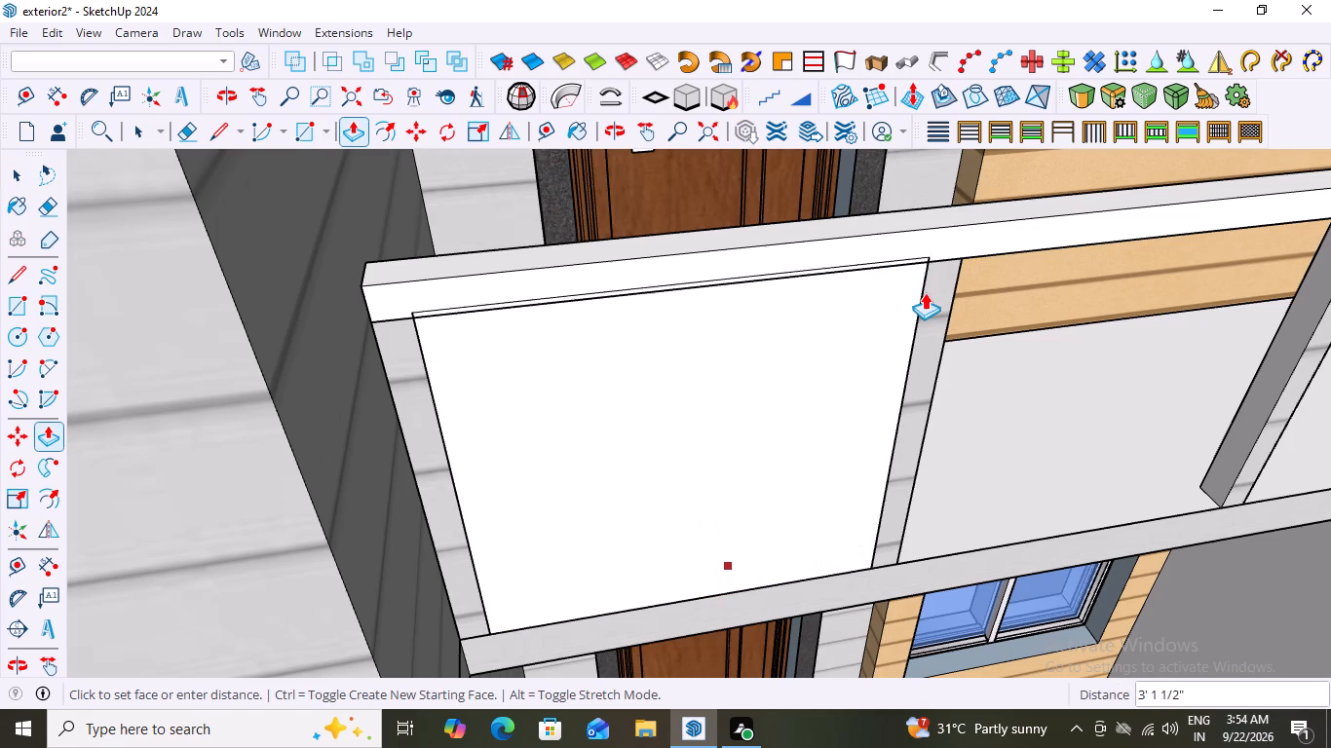
{"action": "left_click", "coordinate": [927, 252]}
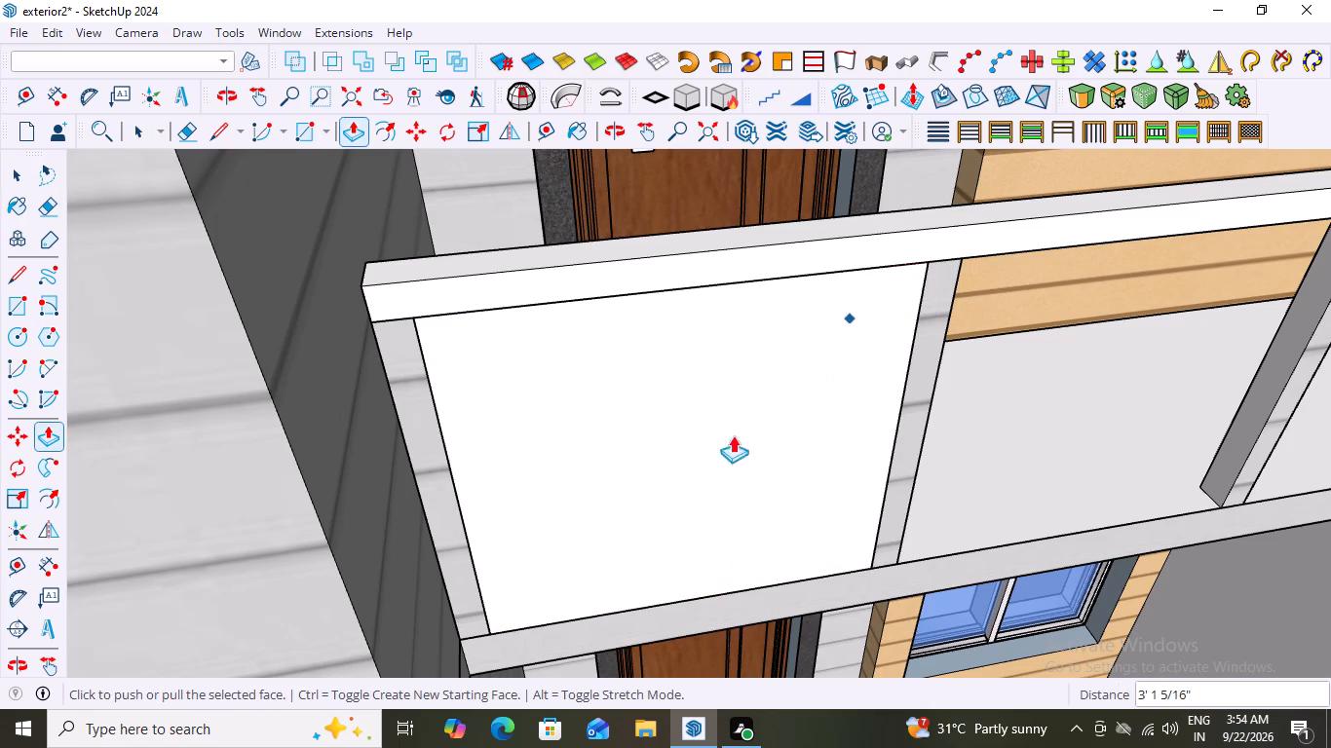
{"action": "key", "text": "space"}
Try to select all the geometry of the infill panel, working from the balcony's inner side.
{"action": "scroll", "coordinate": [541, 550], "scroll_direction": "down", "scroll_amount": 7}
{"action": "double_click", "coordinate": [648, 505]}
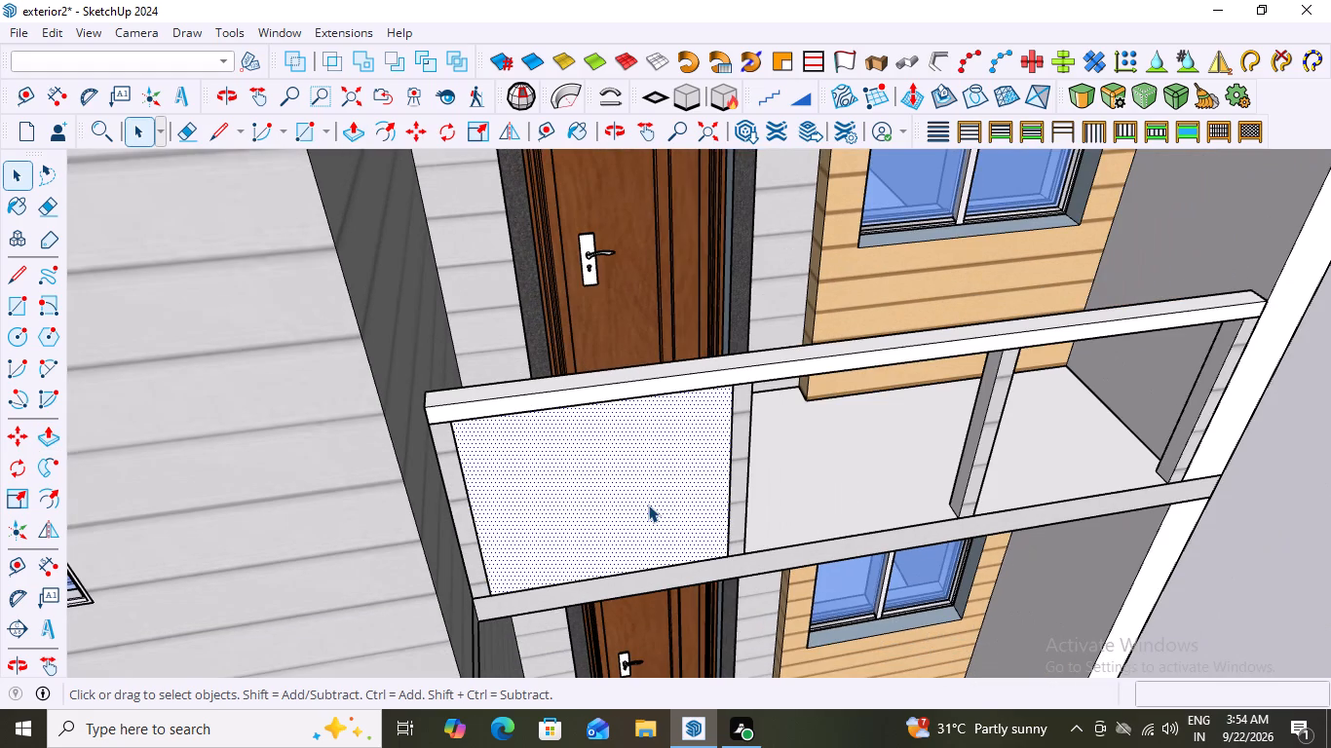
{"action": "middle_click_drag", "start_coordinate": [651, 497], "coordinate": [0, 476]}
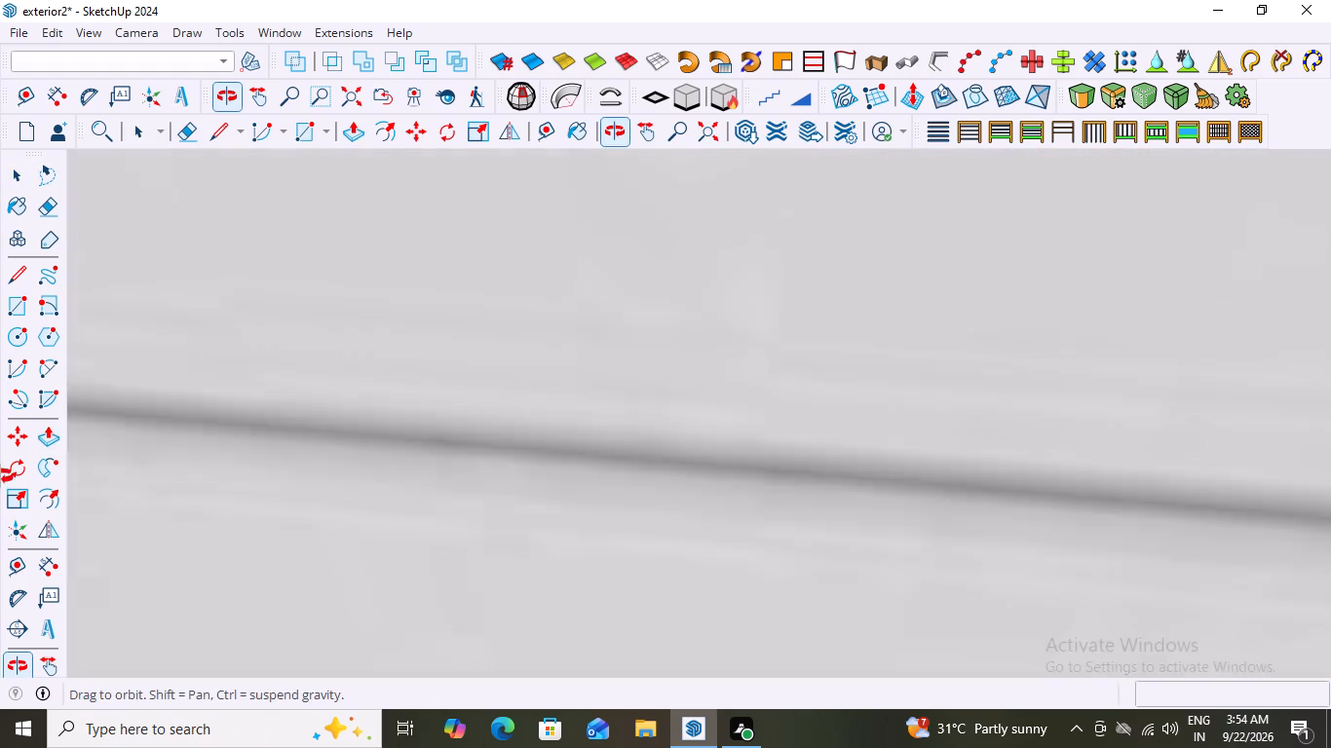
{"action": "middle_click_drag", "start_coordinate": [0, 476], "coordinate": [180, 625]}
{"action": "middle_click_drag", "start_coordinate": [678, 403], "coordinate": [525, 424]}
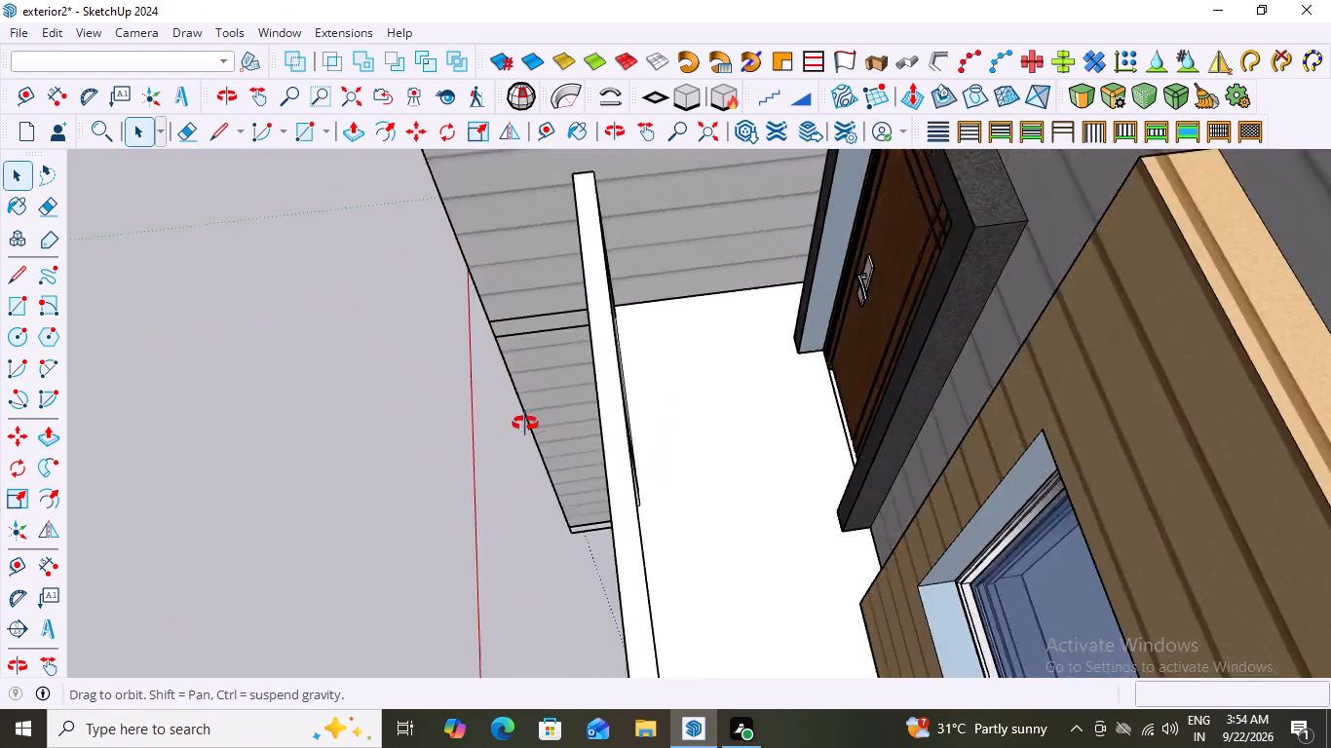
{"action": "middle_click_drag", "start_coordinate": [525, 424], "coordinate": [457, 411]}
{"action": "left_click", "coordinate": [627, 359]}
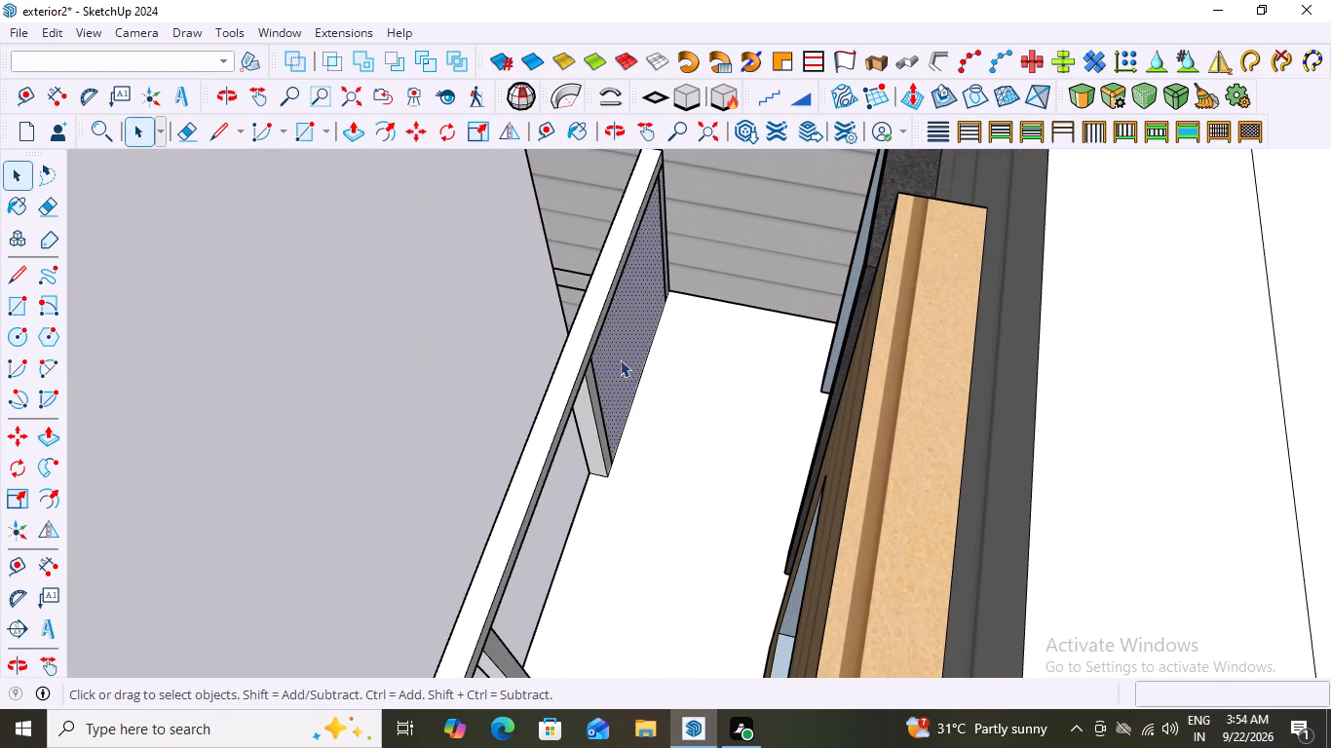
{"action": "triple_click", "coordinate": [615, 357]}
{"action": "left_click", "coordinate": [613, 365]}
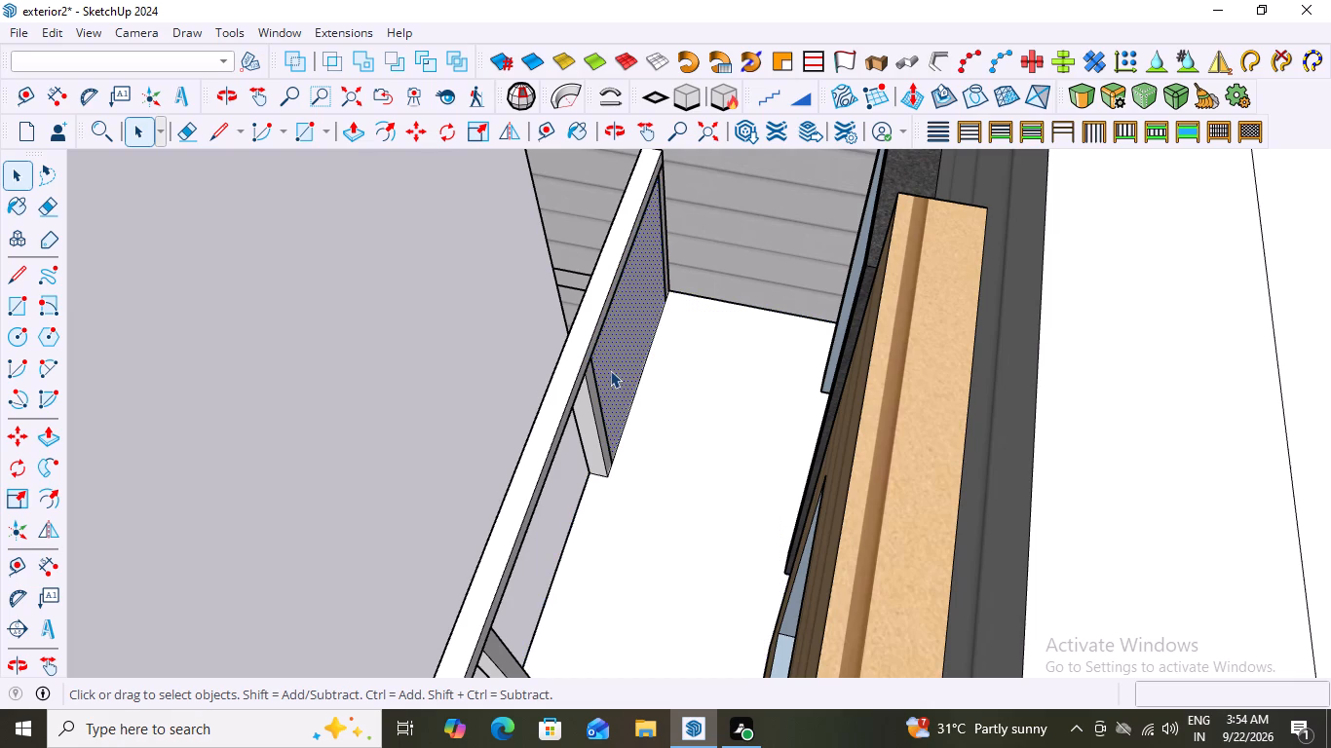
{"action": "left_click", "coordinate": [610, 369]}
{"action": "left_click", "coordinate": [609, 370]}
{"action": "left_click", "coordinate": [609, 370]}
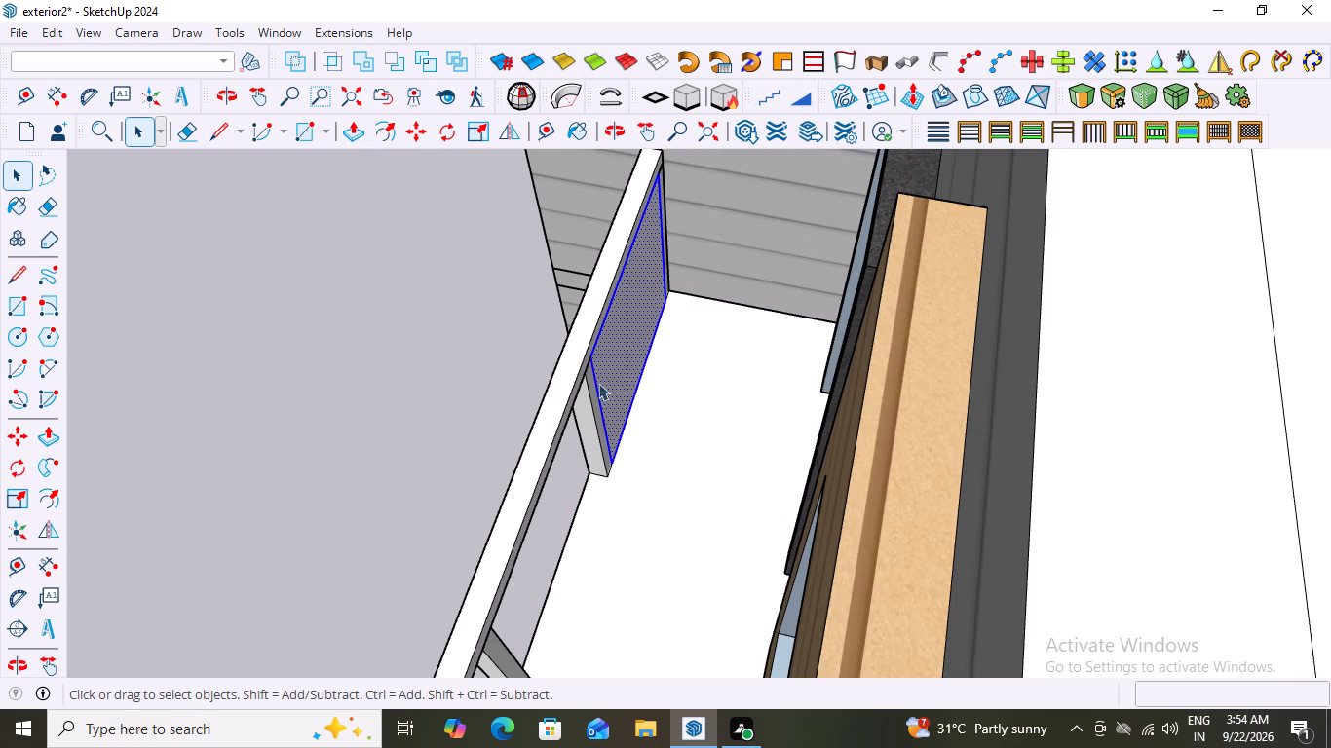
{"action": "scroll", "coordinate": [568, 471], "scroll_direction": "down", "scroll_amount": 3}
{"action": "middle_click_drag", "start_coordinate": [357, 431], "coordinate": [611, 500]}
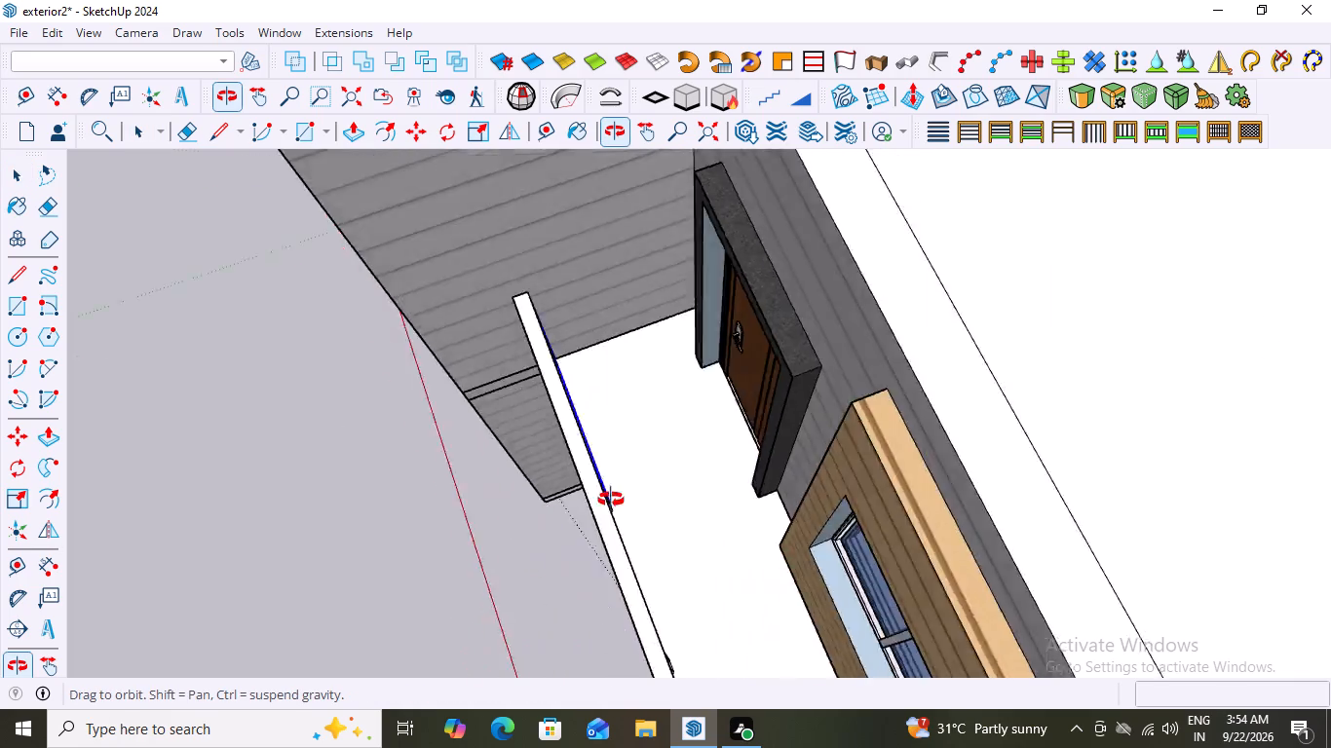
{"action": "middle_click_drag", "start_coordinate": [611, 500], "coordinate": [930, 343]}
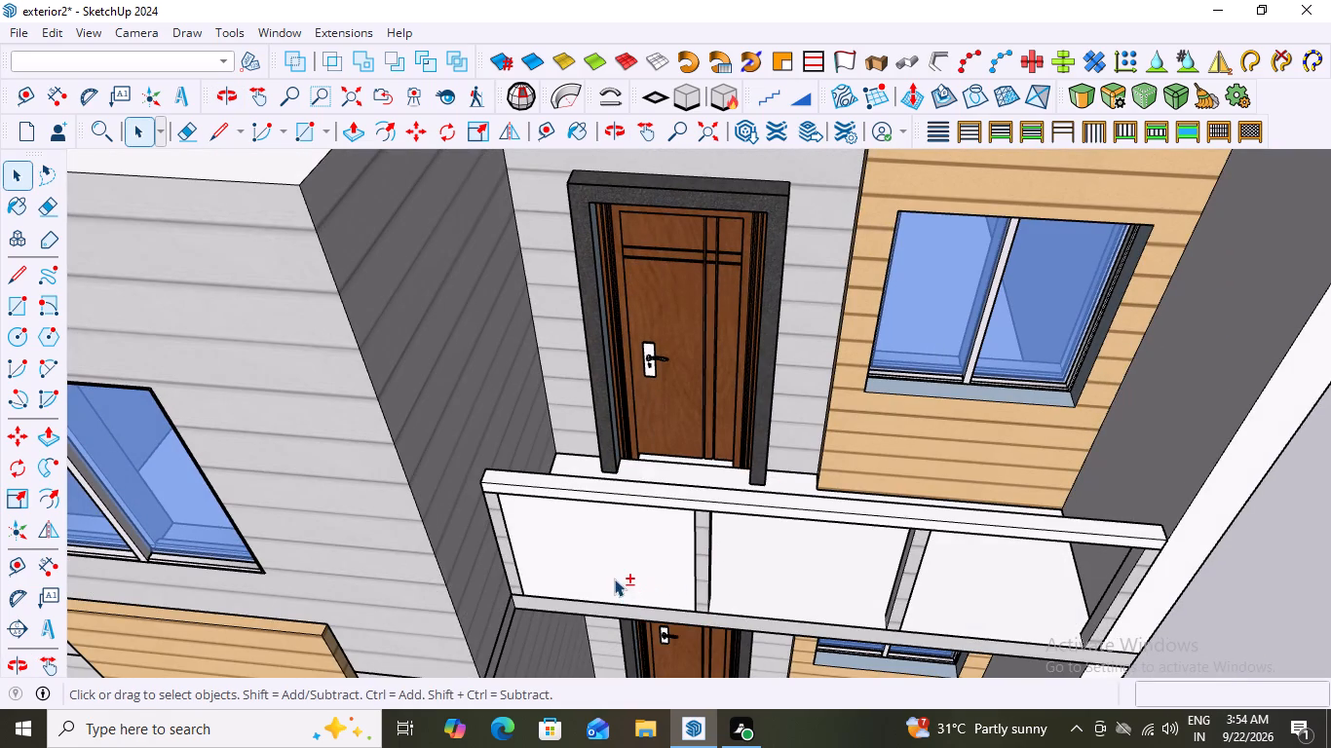
Paint the outer face of the railing's infill panel with Translucent Glass Gray from the Glass and Mirrors materials.
{"action": "left_click", "coordinate": [615, 560], "text": "shift"}
{"action": "middle_click_drag", "start_coordinate": [617, 556], "coordinate": [638, 421]}
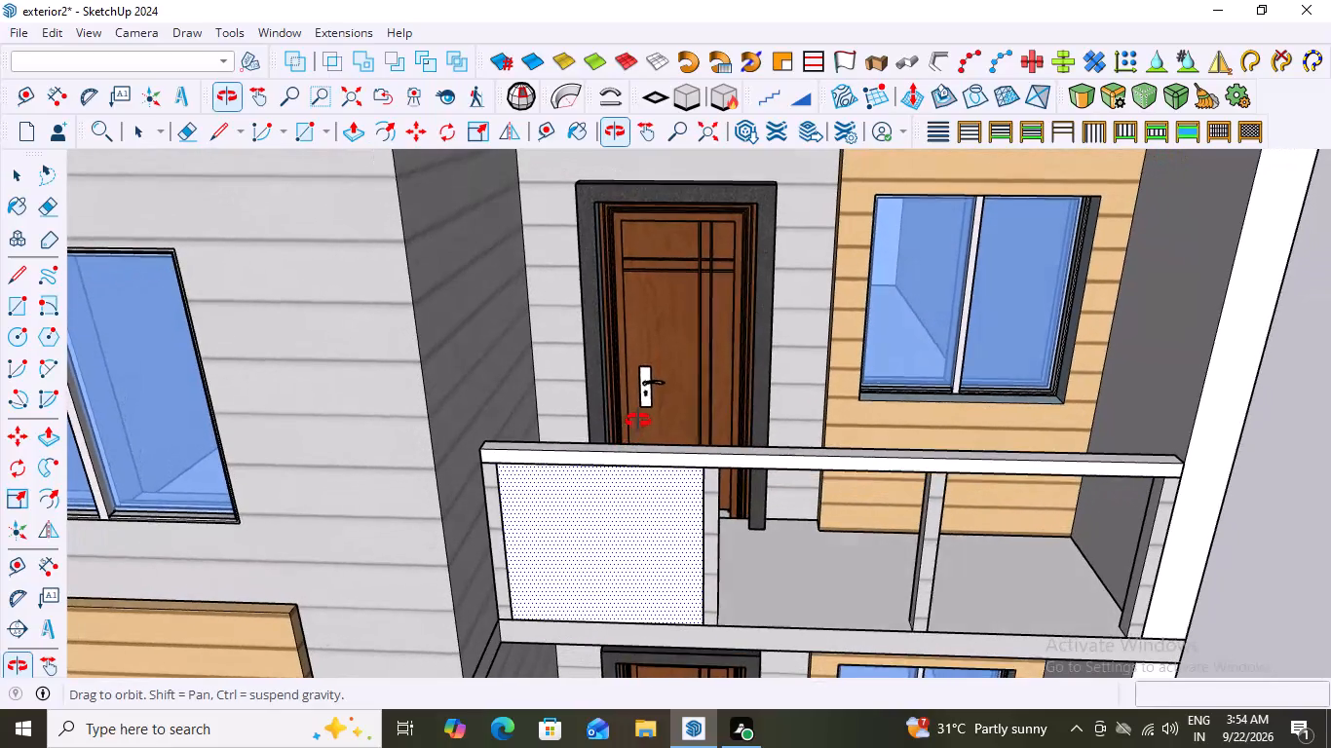
{"action": "middle_click_drag", "start_coordinate": [638, 421], "coordinate": [638, 420]}
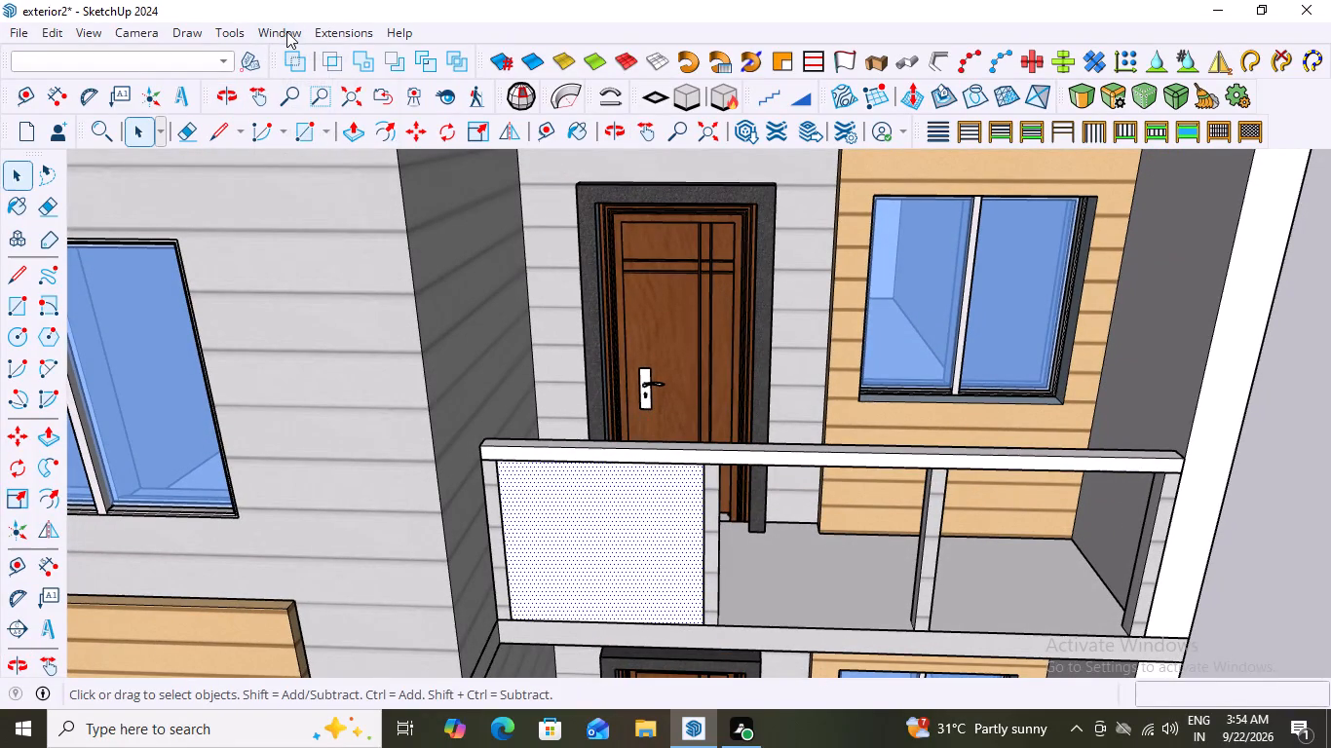
{"action": "left_click", "coordinate": [286, 31]}
{"action": "left_click", "coordinate": [299, 47]}
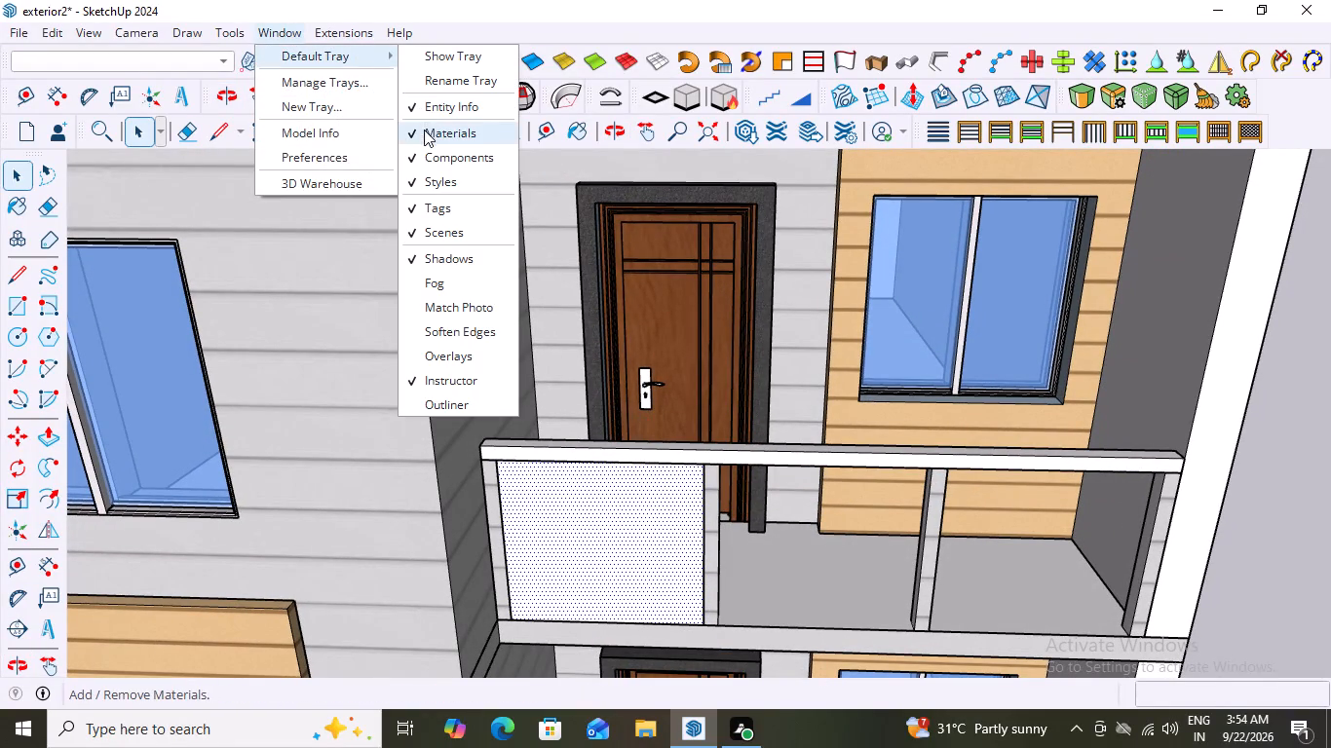
{"action": "left_click", "coordinate": [424, 131]}
{"action": "left_click", "coordinate": [287, 31]}
{"action": "left_click", "coordinate": [332, 56]}
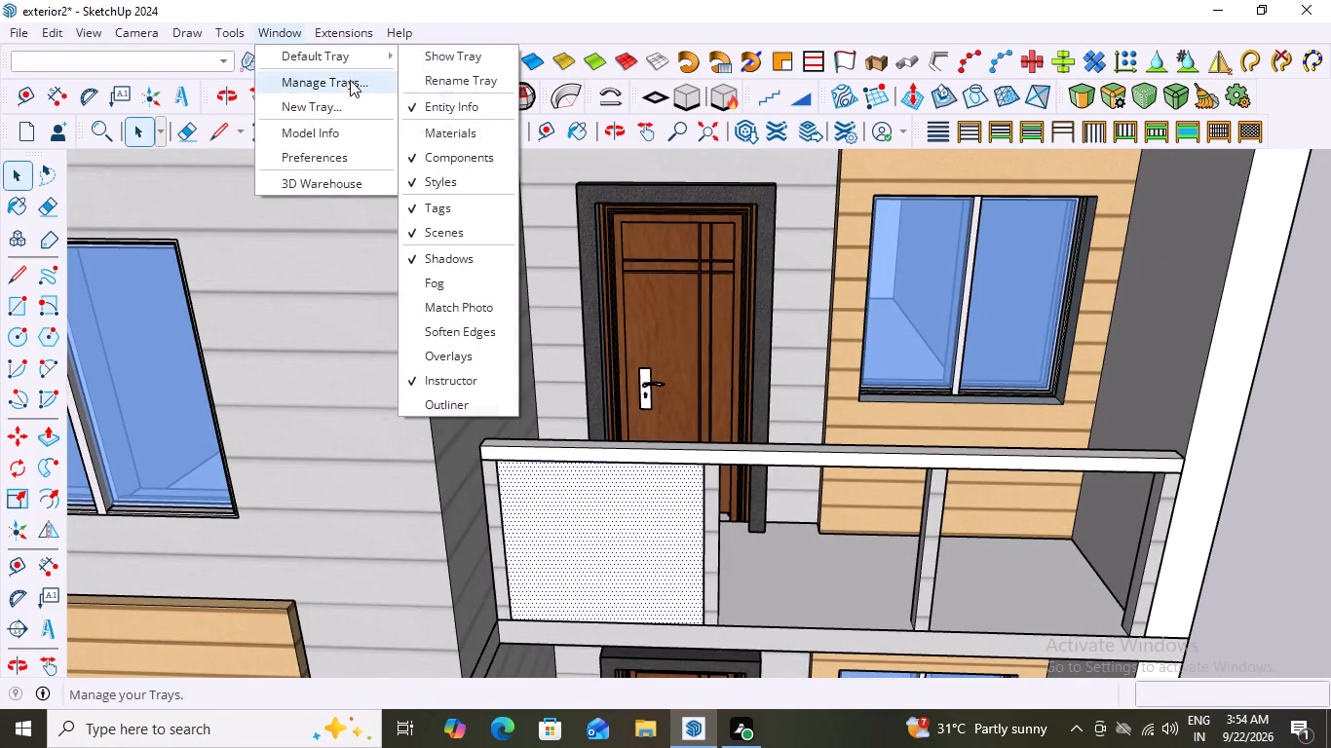
{"action": "left_click", "coordinate": [431, 132]}
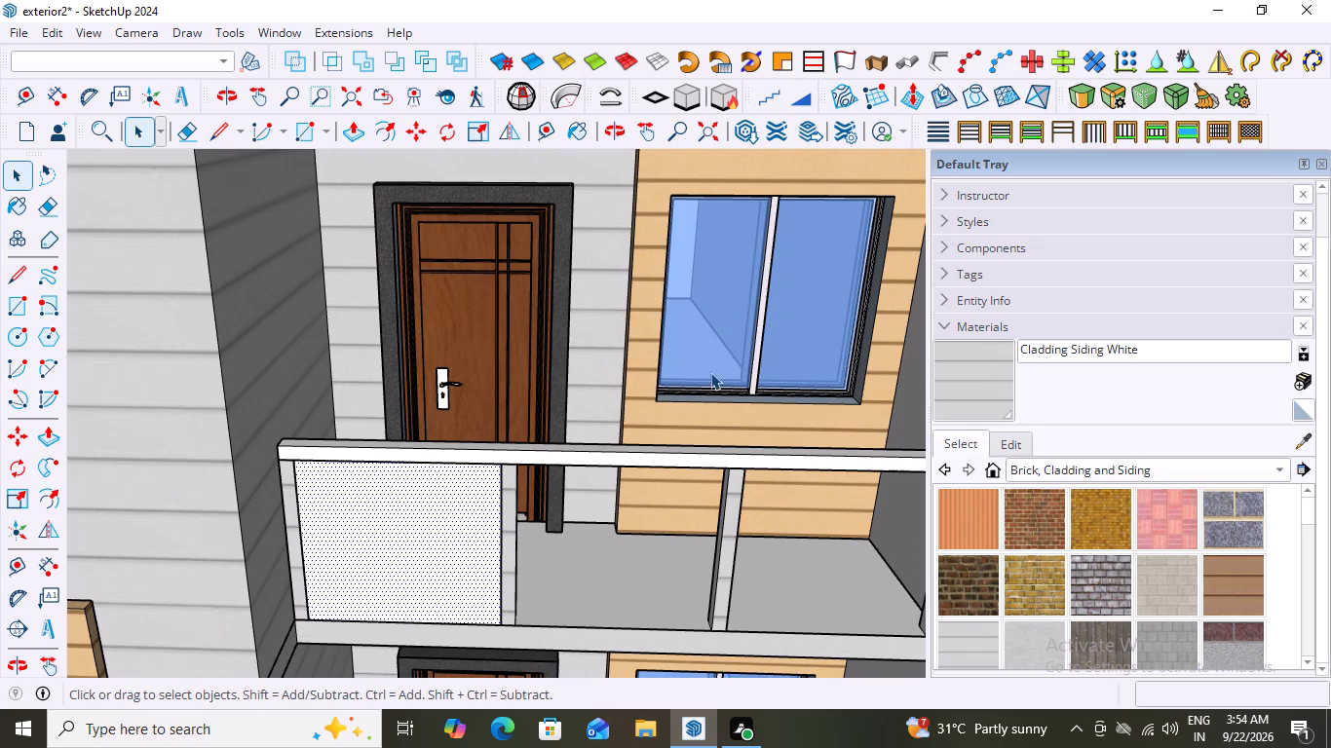
{"action": "left_click", "coordinate": [1280, 464]}
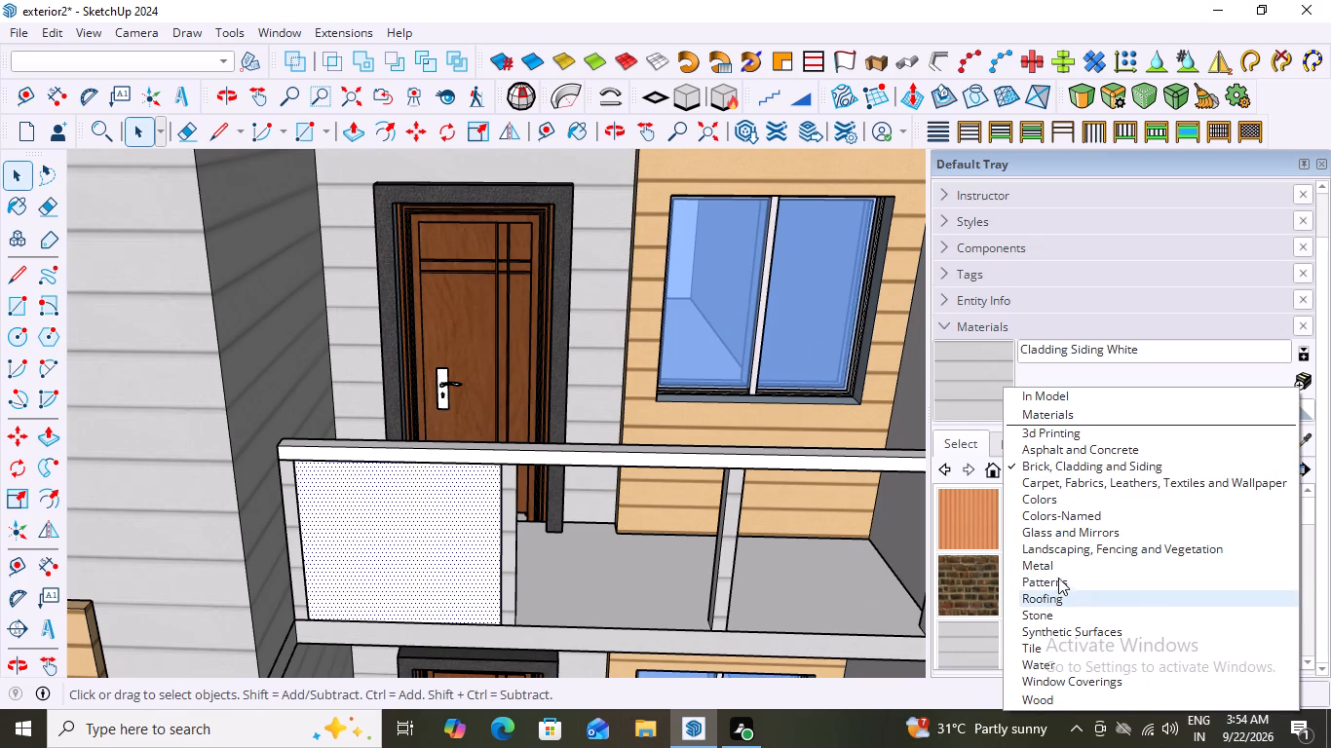
{"action": "scroll", "coordinate": [1063, 570], "scroll_direction": "down", "scroll_amount": 1}
{"action": "left_click", "coordinate": [1049, 535]}
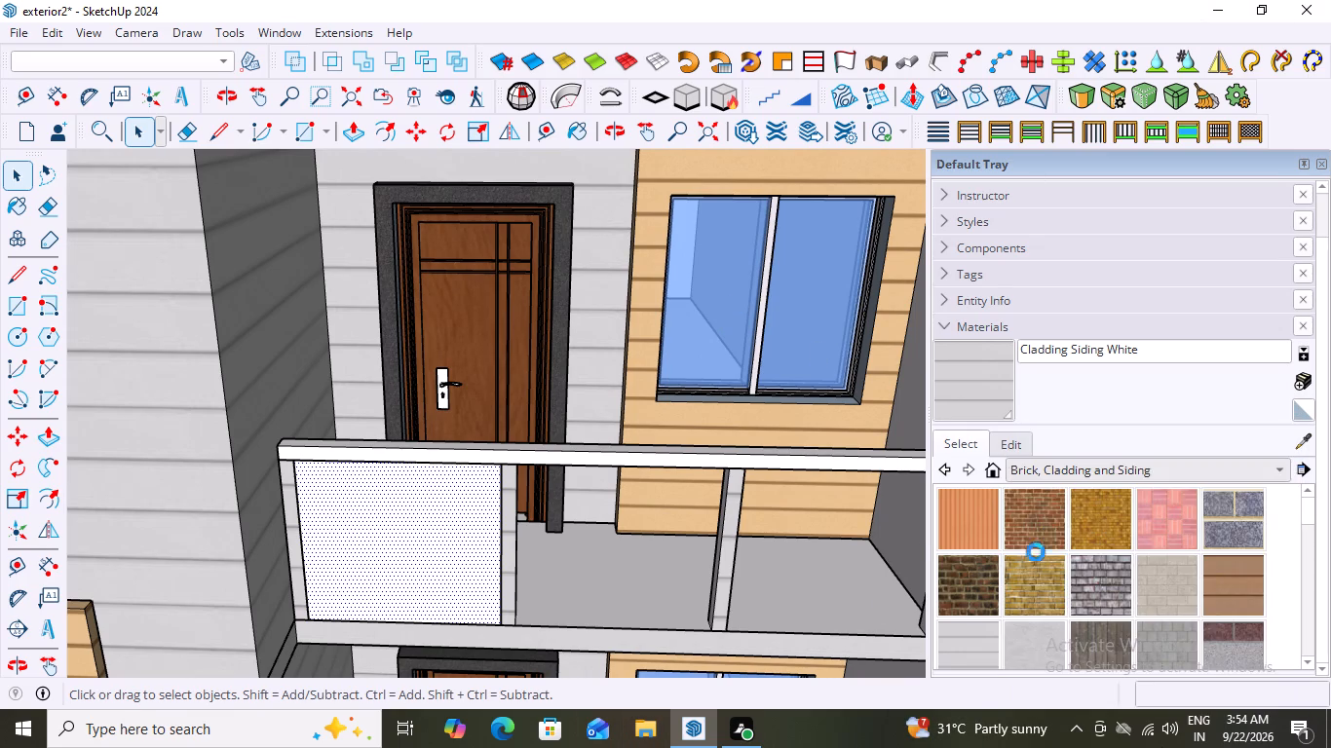
{"action": "left_click", "coordinate": [1093, 580]}
{"action": "left_click", "coordinate": [369, 505]}
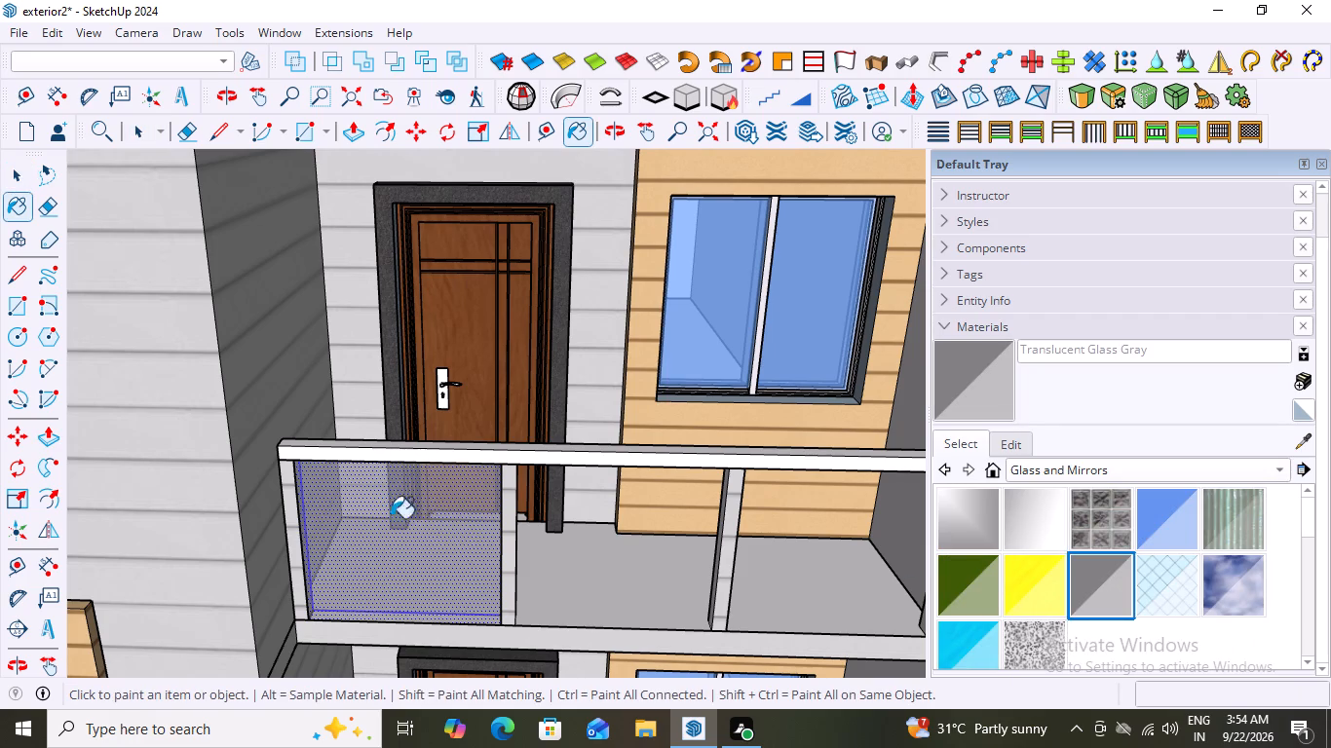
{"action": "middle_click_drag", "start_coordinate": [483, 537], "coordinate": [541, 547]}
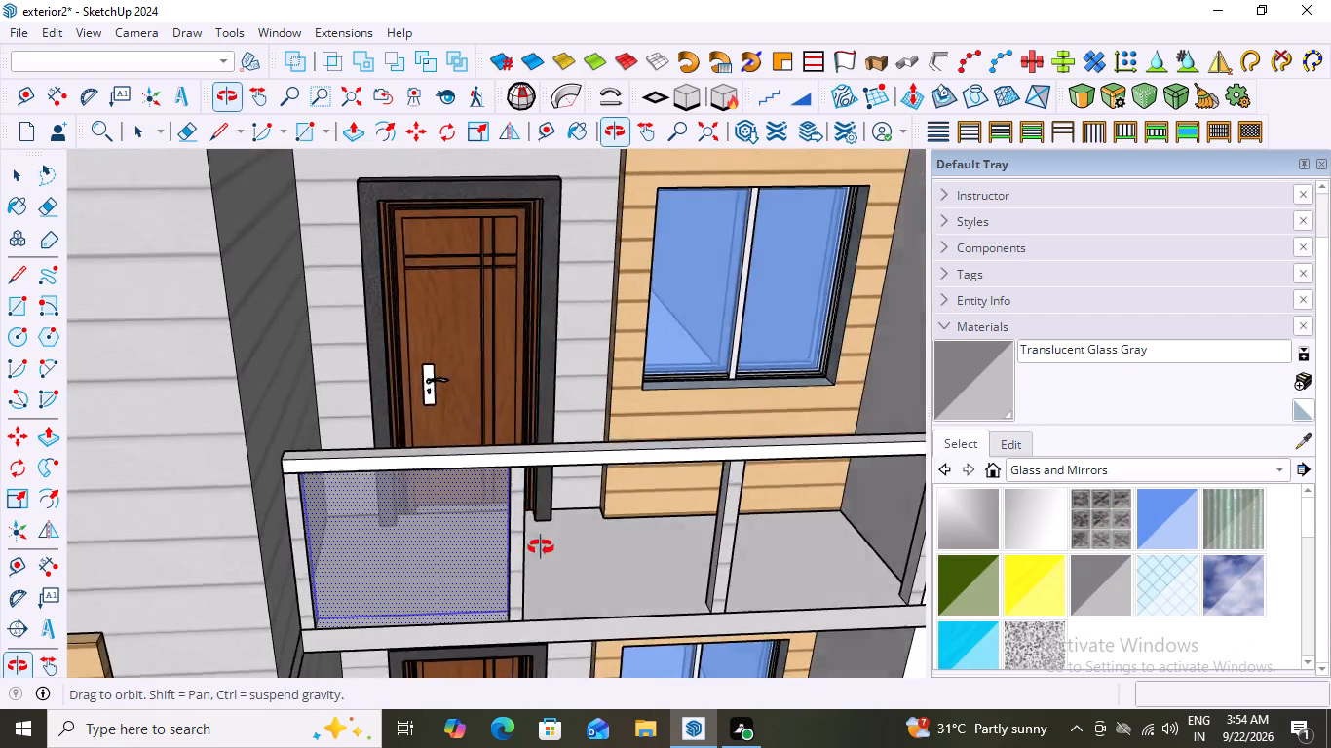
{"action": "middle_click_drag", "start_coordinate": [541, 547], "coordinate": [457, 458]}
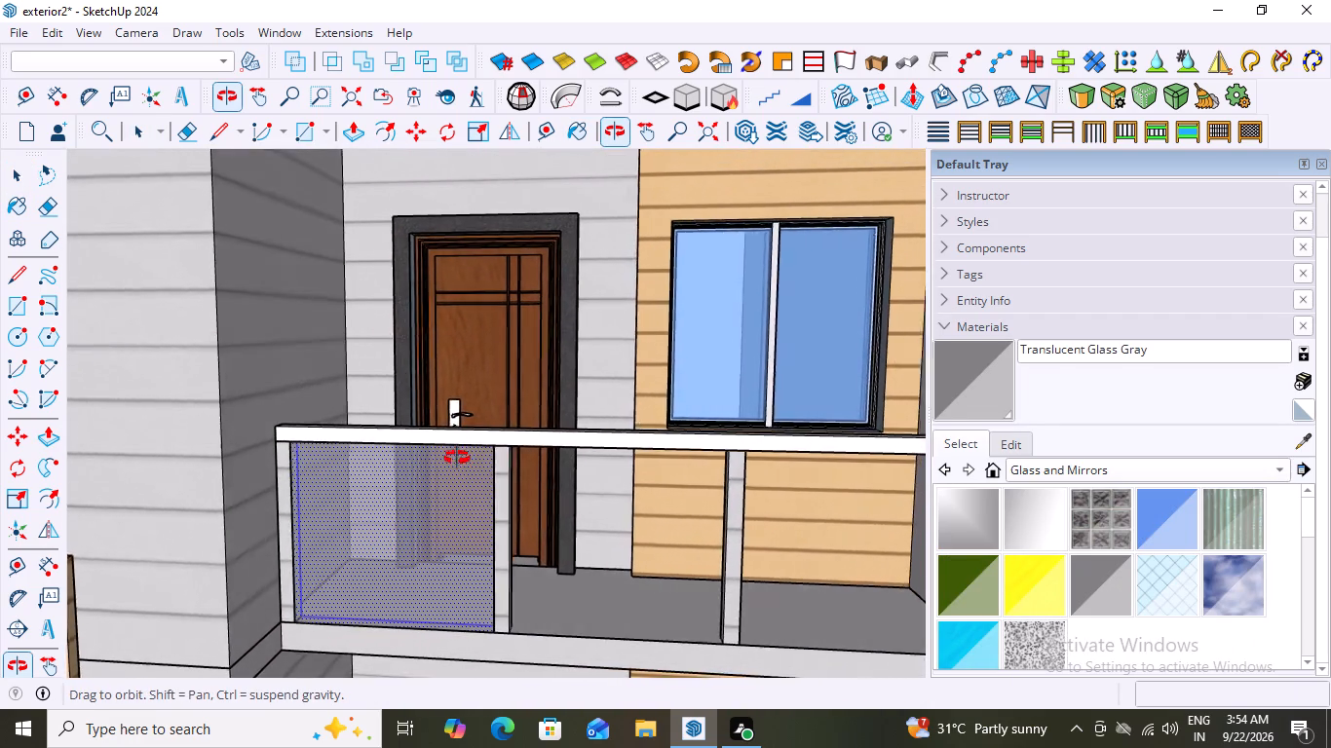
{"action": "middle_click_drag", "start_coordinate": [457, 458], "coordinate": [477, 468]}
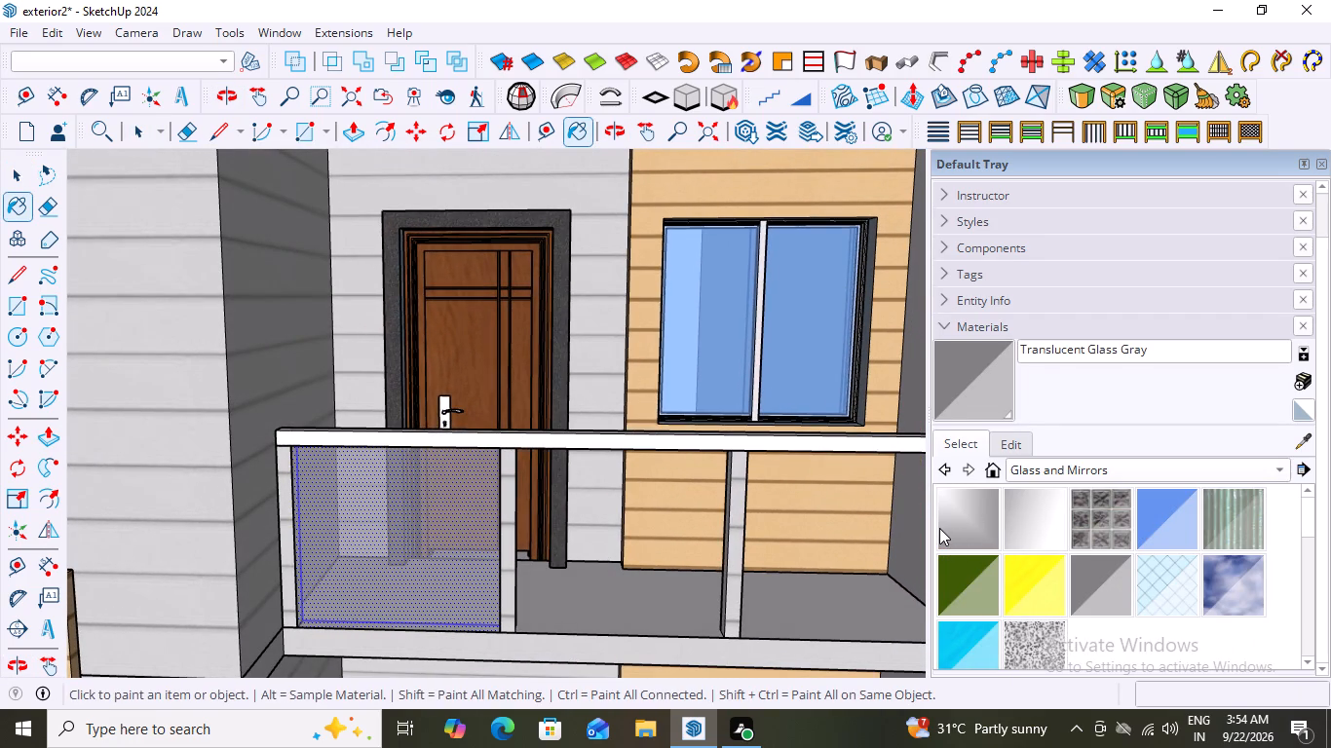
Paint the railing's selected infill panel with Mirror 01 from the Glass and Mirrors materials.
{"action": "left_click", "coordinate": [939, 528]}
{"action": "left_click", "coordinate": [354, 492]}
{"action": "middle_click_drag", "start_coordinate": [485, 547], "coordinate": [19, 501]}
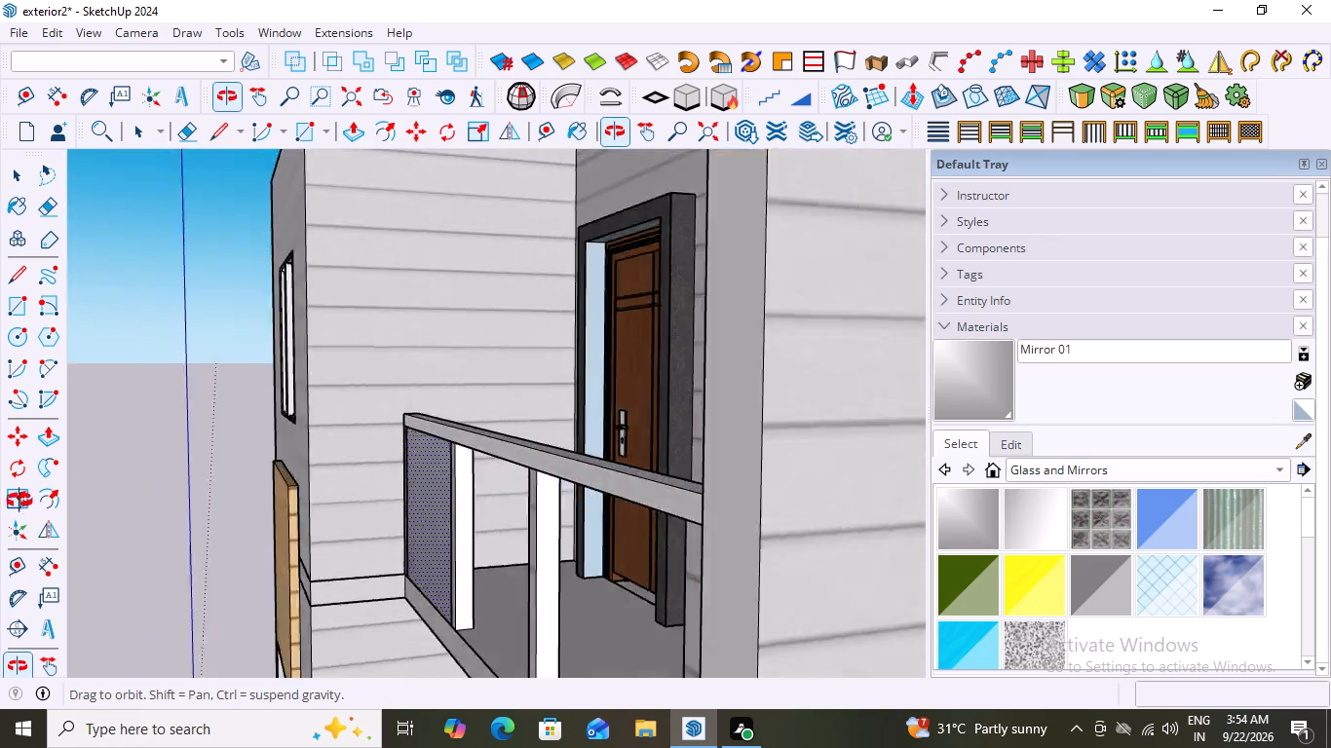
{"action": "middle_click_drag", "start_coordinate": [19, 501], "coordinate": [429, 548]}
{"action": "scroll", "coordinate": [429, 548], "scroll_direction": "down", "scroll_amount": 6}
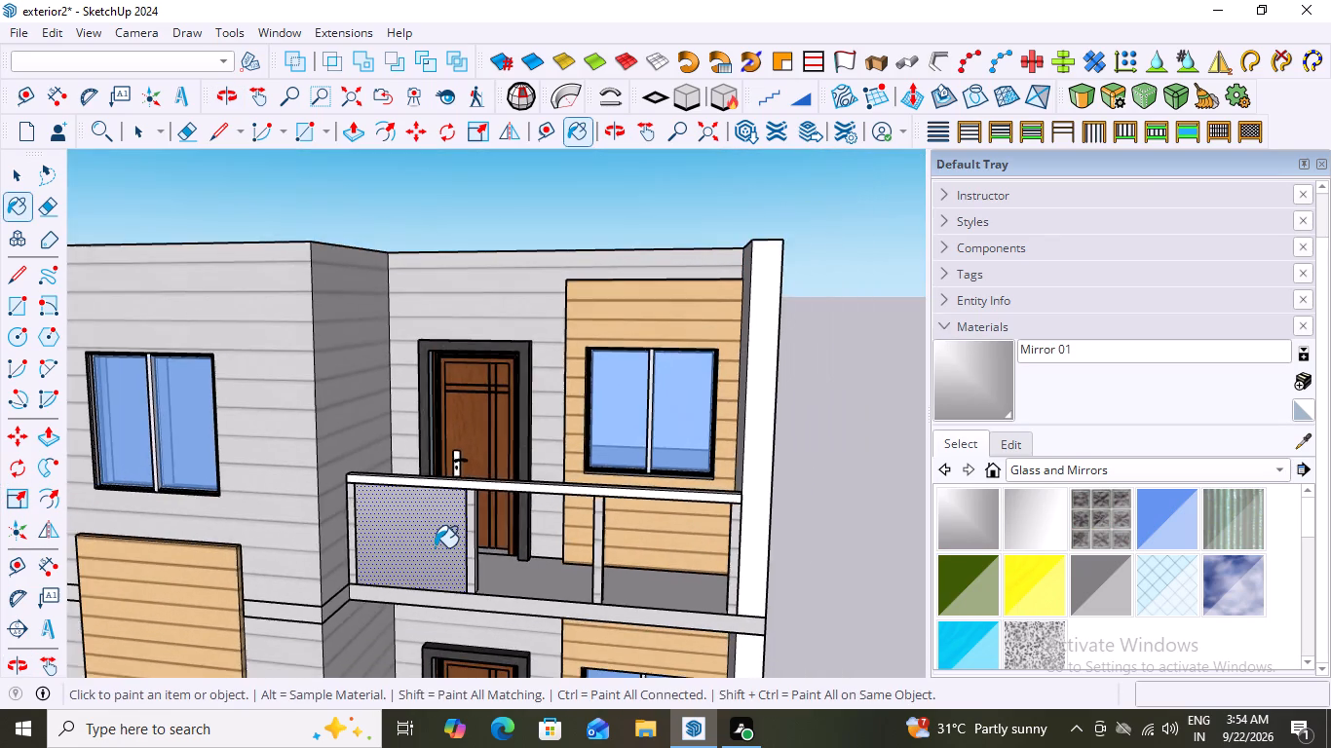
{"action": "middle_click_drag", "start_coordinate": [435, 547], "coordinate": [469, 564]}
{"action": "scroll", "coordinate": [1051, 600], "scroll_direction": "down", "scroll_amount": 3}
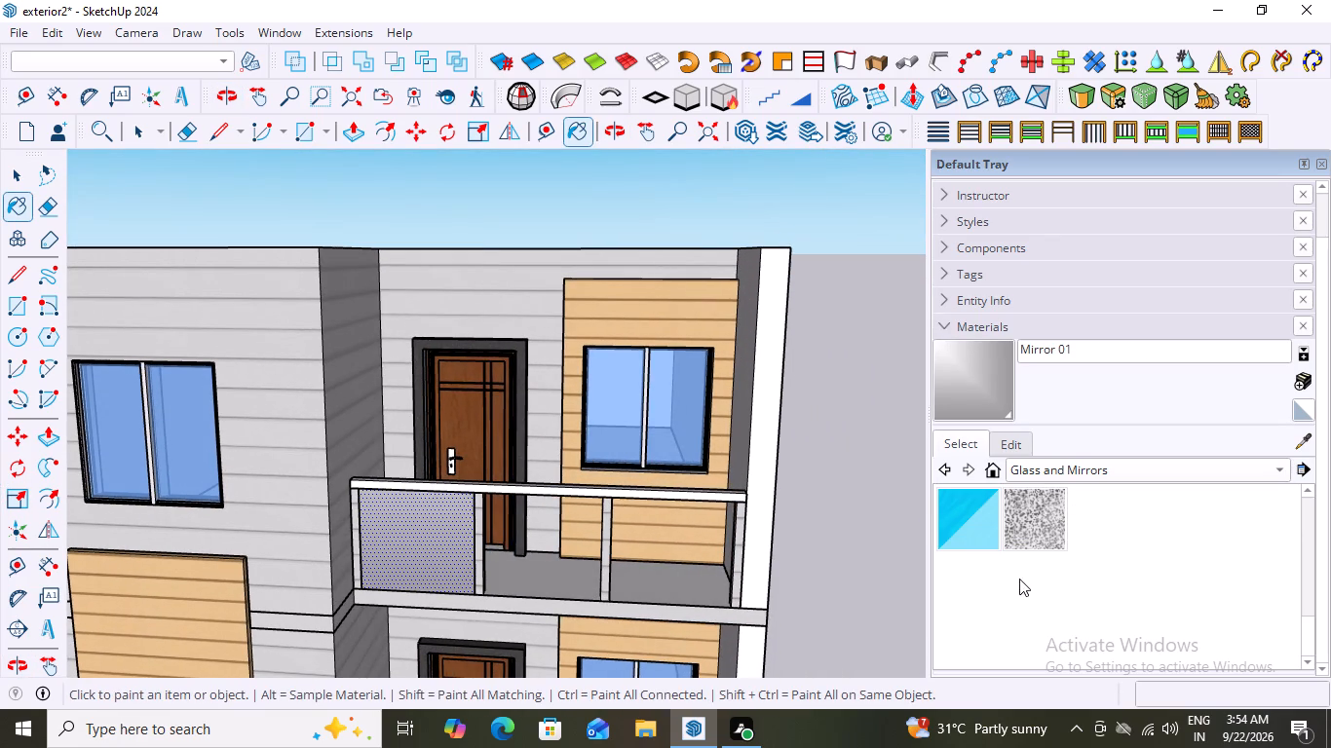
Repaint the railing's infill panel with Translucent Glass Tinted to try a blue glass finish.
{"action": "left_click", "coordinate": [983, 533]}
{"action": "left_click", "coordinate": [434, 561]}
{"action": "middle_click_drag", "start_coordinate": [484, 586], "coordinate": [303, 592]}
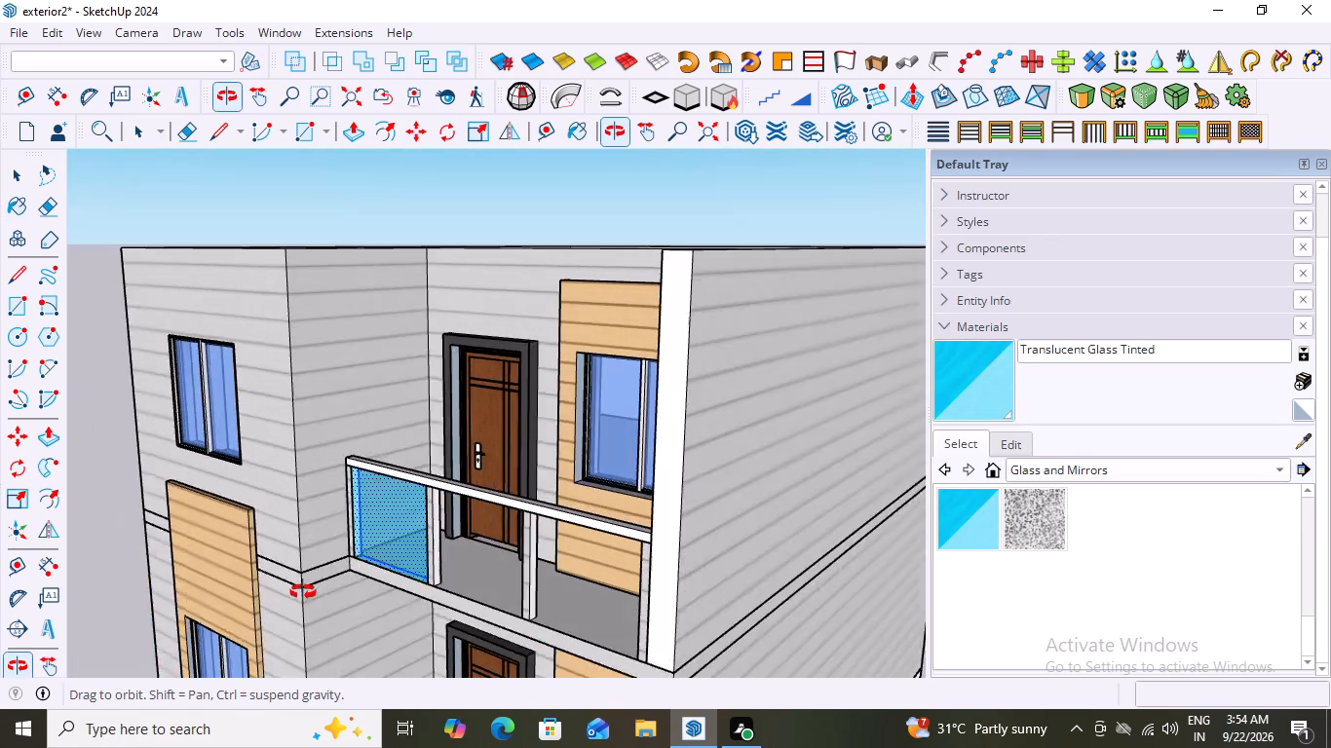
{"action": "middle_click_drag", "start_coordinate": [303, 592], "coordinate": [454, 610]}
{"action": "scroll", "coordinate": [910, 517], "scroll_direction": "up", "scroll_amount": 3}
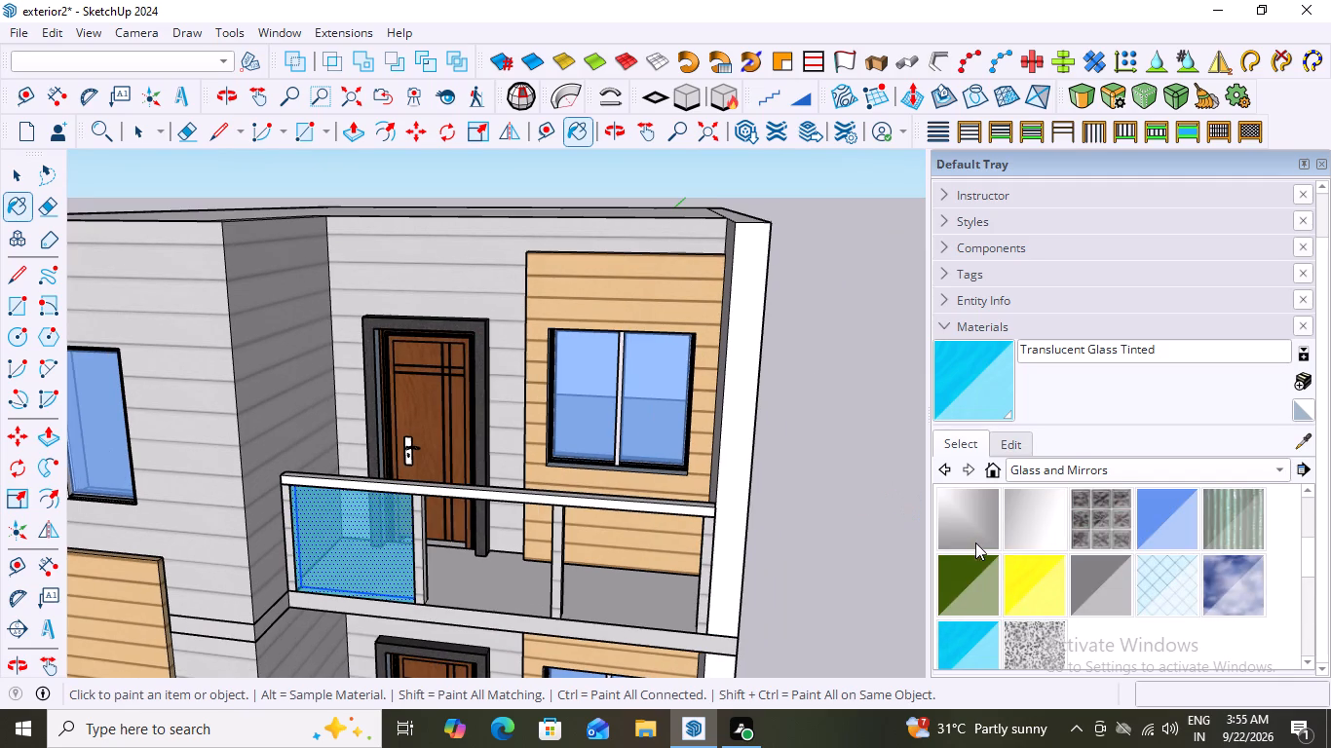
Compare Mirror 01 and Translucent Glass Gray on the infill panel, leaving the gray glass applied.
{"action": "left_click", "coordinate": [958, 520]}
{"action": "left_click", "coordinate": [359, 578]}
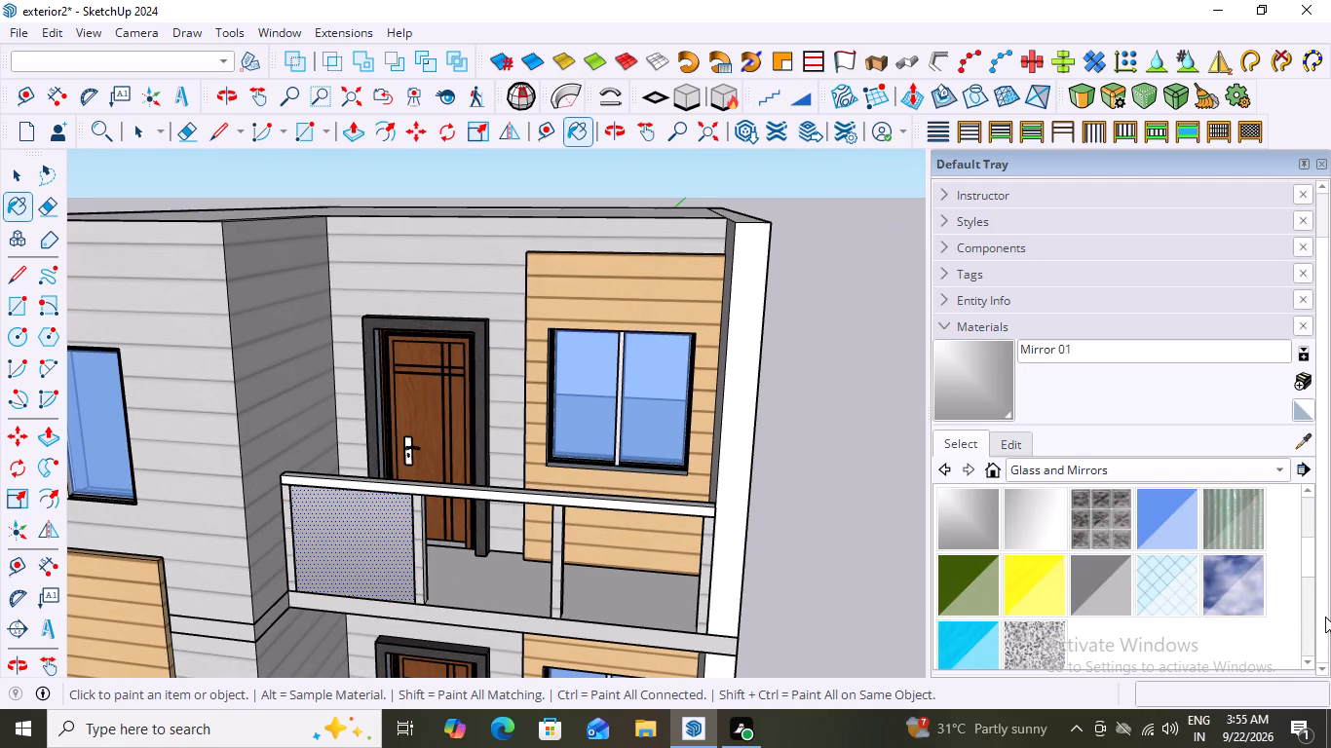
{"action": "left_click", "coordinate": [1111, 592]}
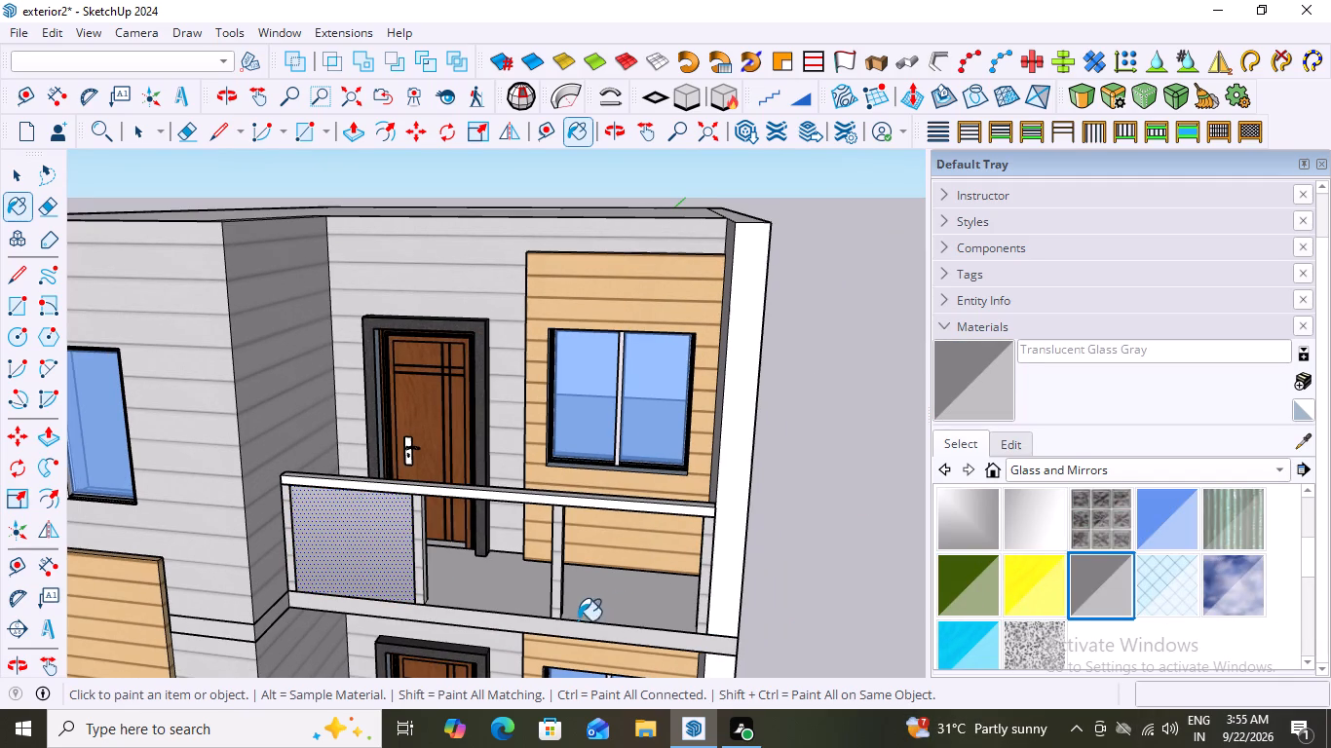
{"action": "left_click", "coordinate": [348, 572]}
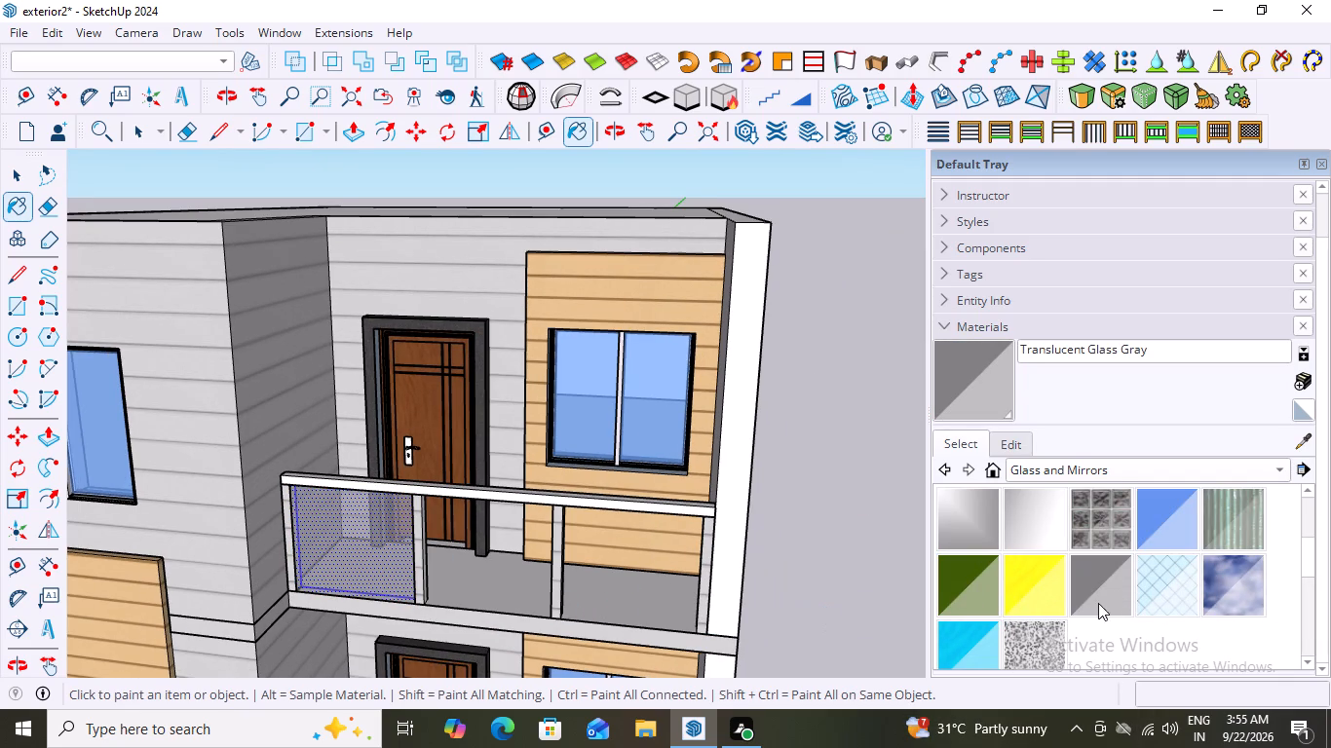
Paint the selected infill panel with Translucent Resin Crush Gray, clear the selection and check the finish up close.
{"action": "left_click", "coordinate": [1038, 637]}
{"action": "left_click", "coordinate": [329, 564]}
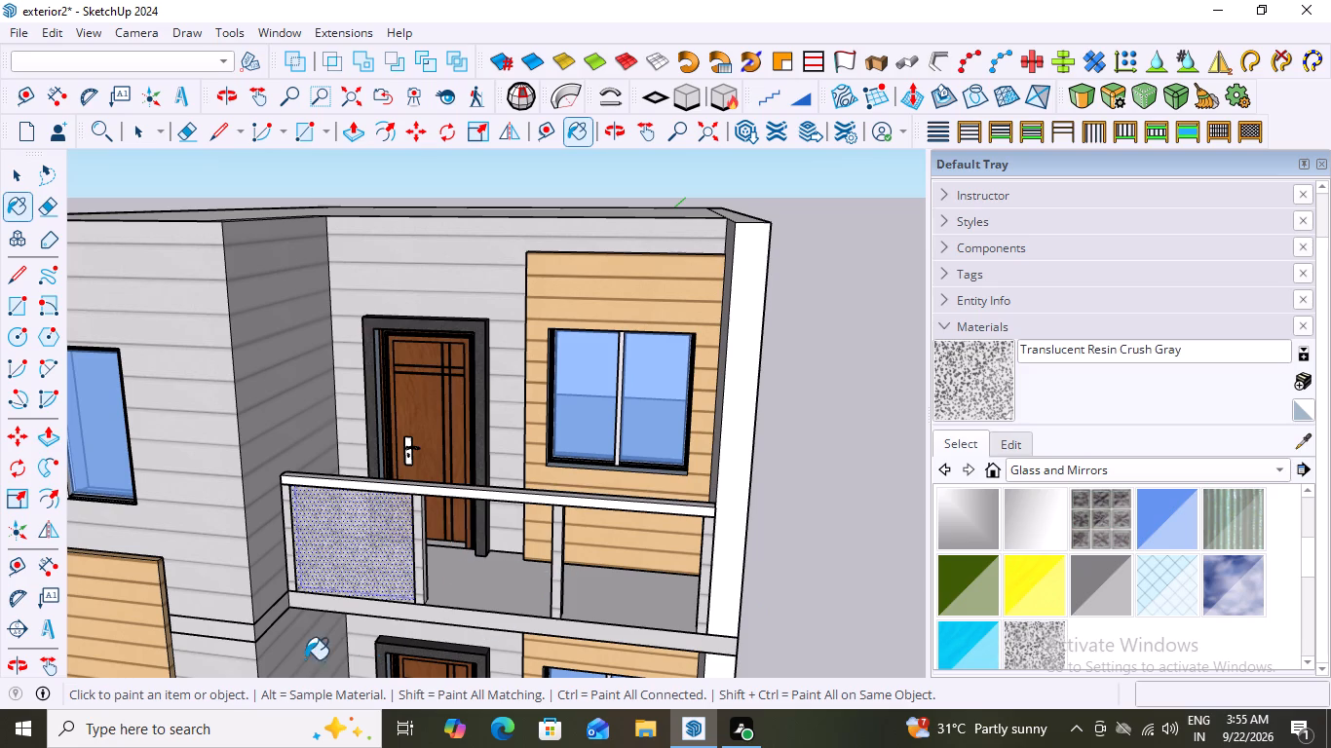
{"action": "scroll", "coordinate": [494, 593], "scroll_direction": "down", "scroll_amount": 2}
{"action": "middle_click_drag", "start_coordinate": [497, 576], "coordinate": [502, 616]}
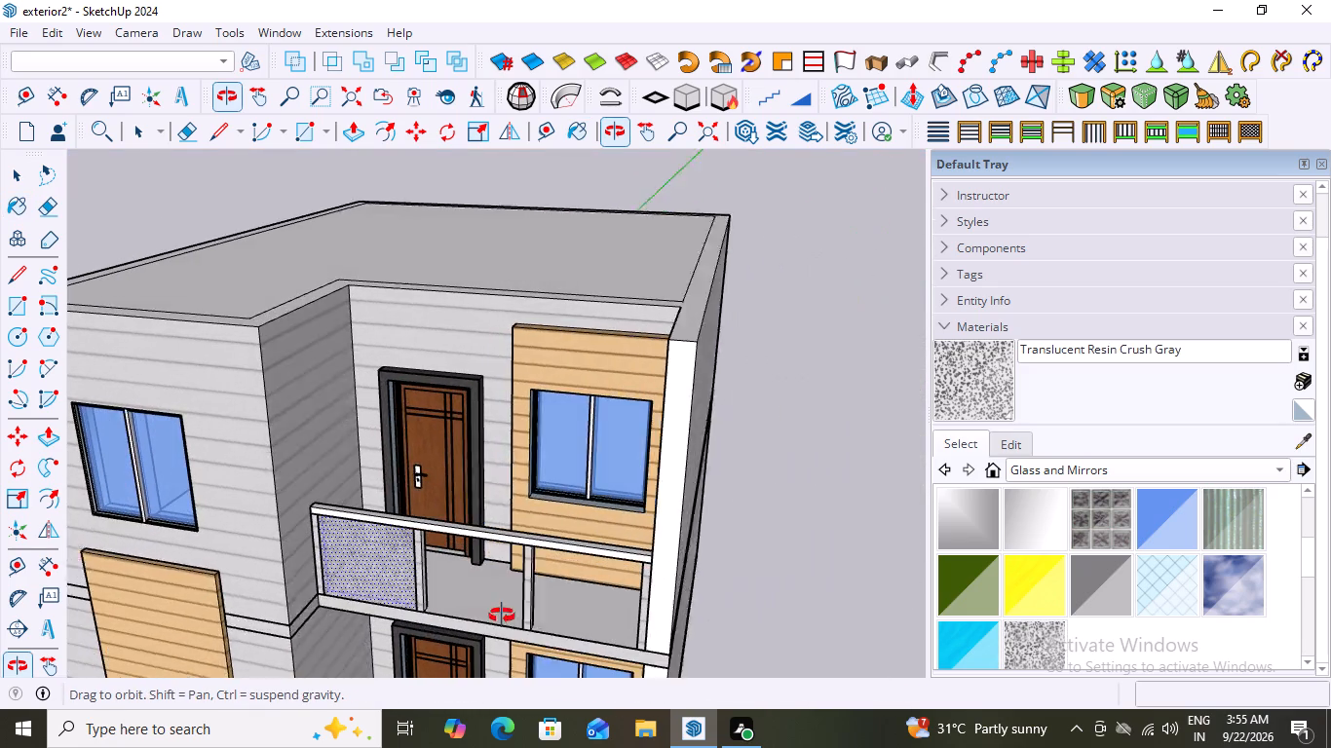
{"action": "middle_click_drag", "start_coordinate": [502, 616], "coordinate": [503, 616]}
{"action": "key", "text": "space"}
{"action": "left_click", "coordinate": [811, 513]}
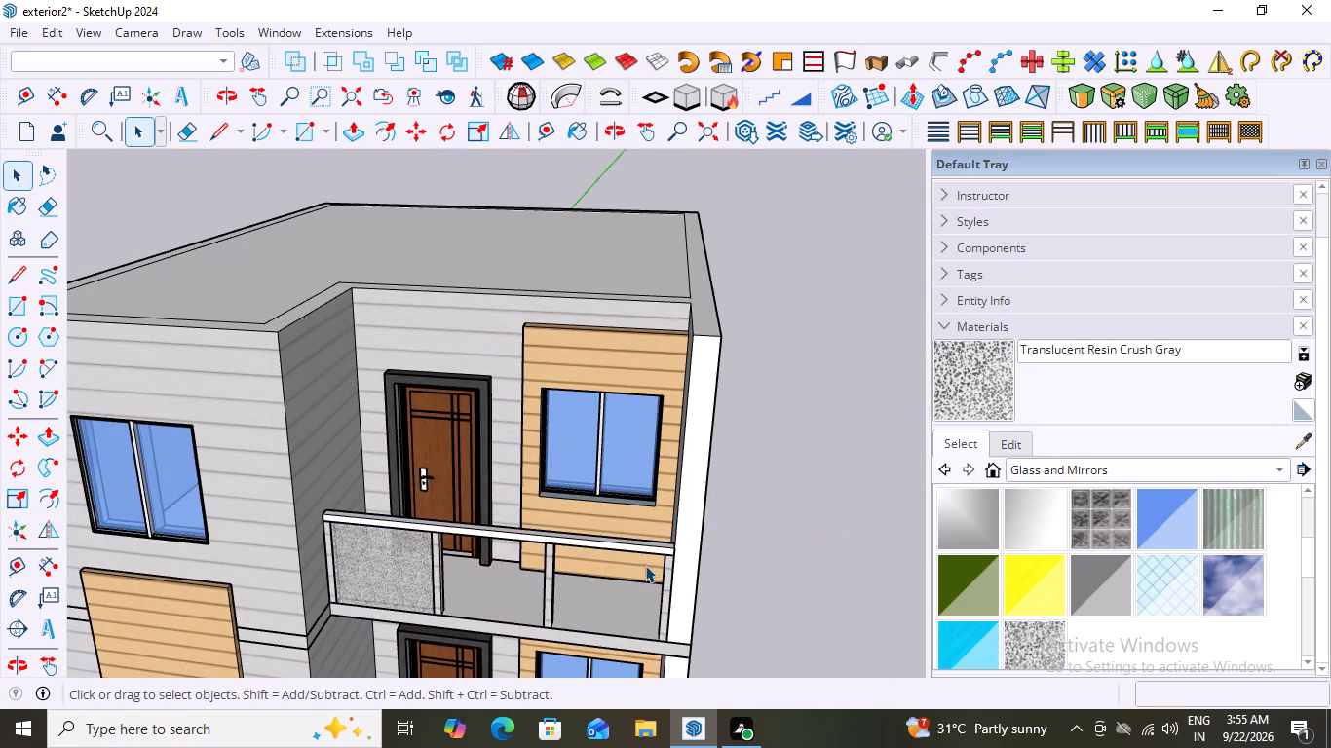
{"action": "middle_click_drag", "start_coordinate": [402, 581], "coordinate": [475, 496]}
{"action": "scroll", "coordinate": [426, 561], "scroll_direction": "up", "scroll_amount": 8}
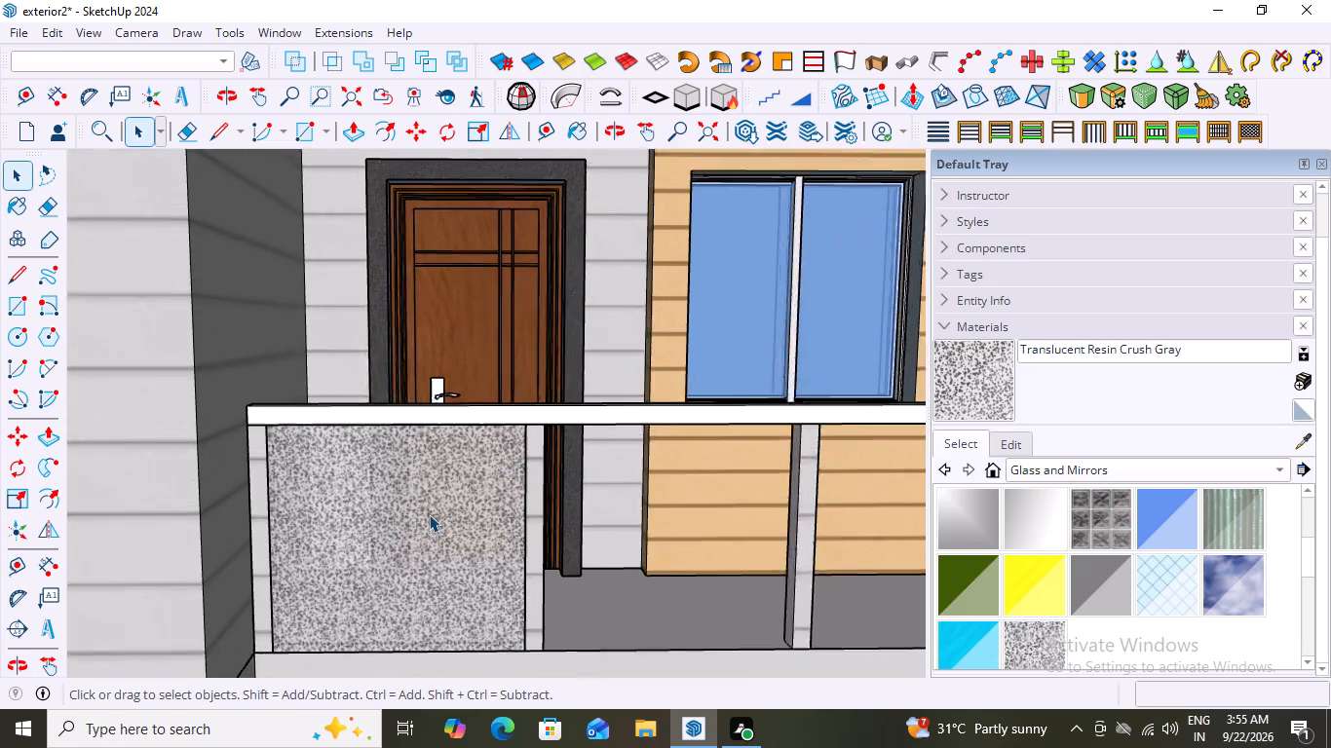
{"action": "scroll", "coordinate": [429, 514], "scroll_direction": "up", "scroll_amount": 1}
{"action": "scroll", "coordinate": [429, 514], "scroll_direction": "down", "scroll_amount": 1}
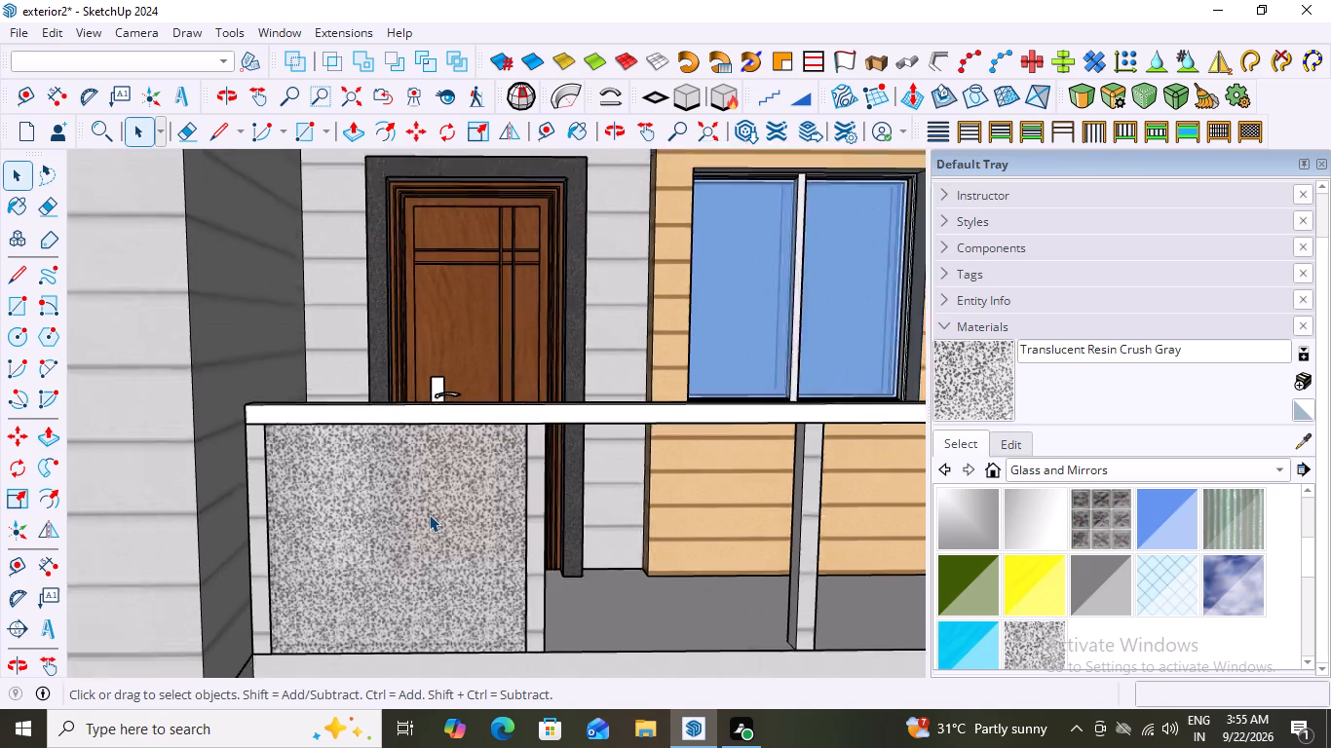
{"action": "scroll", "coordinate": [429, 514], "scroll_direction": "down", "scroll_amount": 10}
{"action": "middle_click_drag", "start_coordinate": [509, 537], "coordinate": [435, 567]}
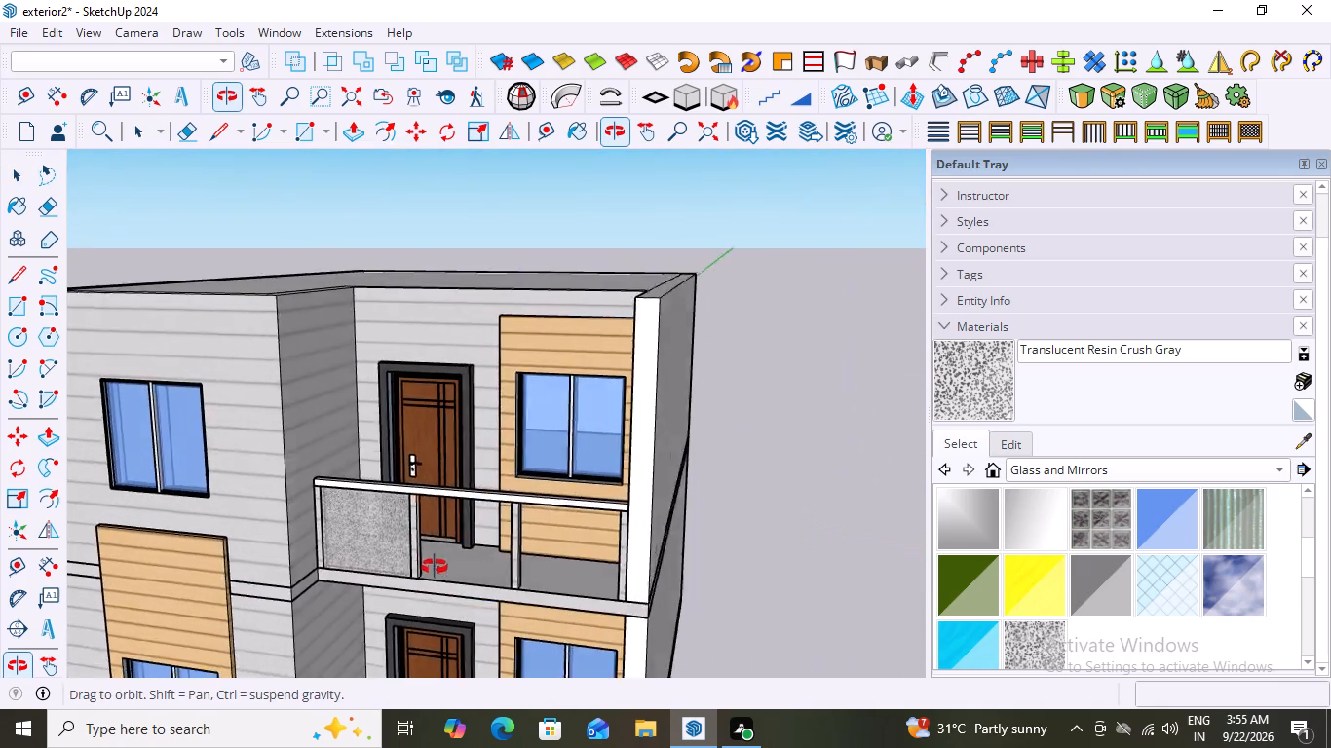
{"action": "middle_click_drag", "start_coordinate": [435, 567], "coordinate": [464, 559]}
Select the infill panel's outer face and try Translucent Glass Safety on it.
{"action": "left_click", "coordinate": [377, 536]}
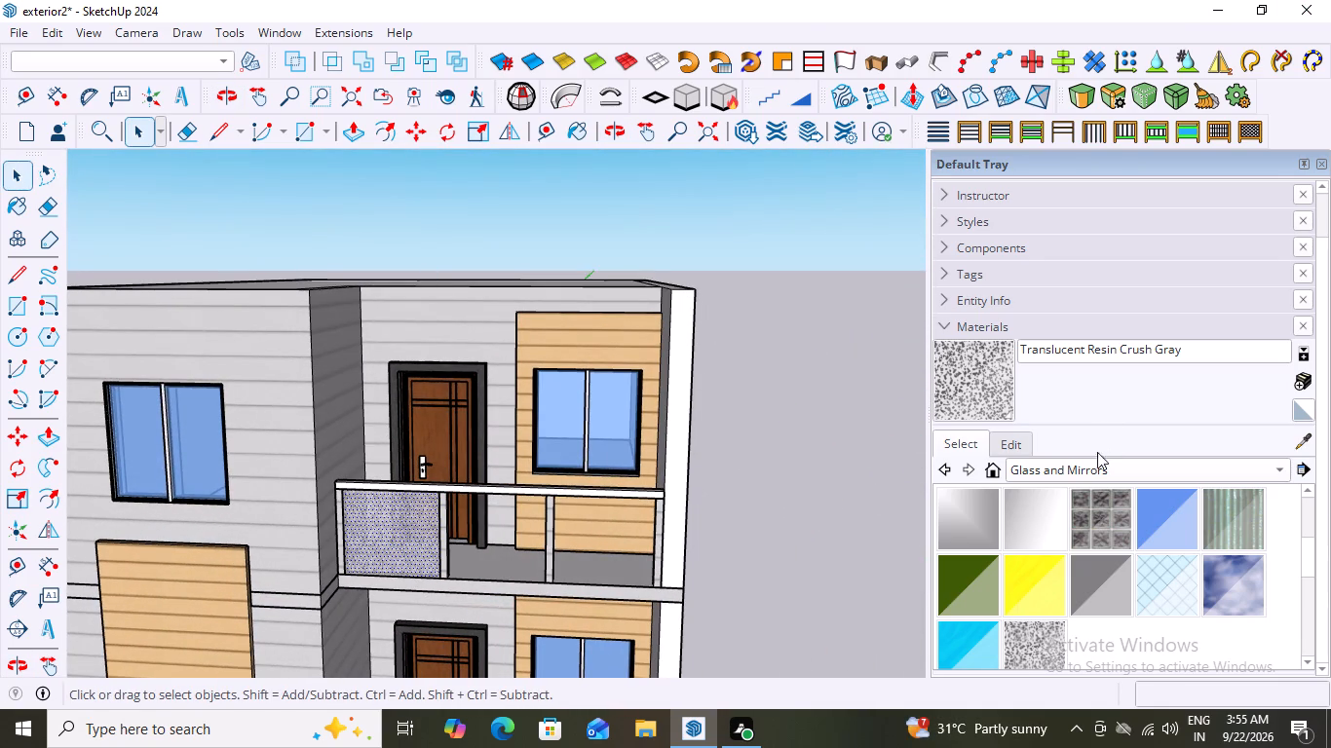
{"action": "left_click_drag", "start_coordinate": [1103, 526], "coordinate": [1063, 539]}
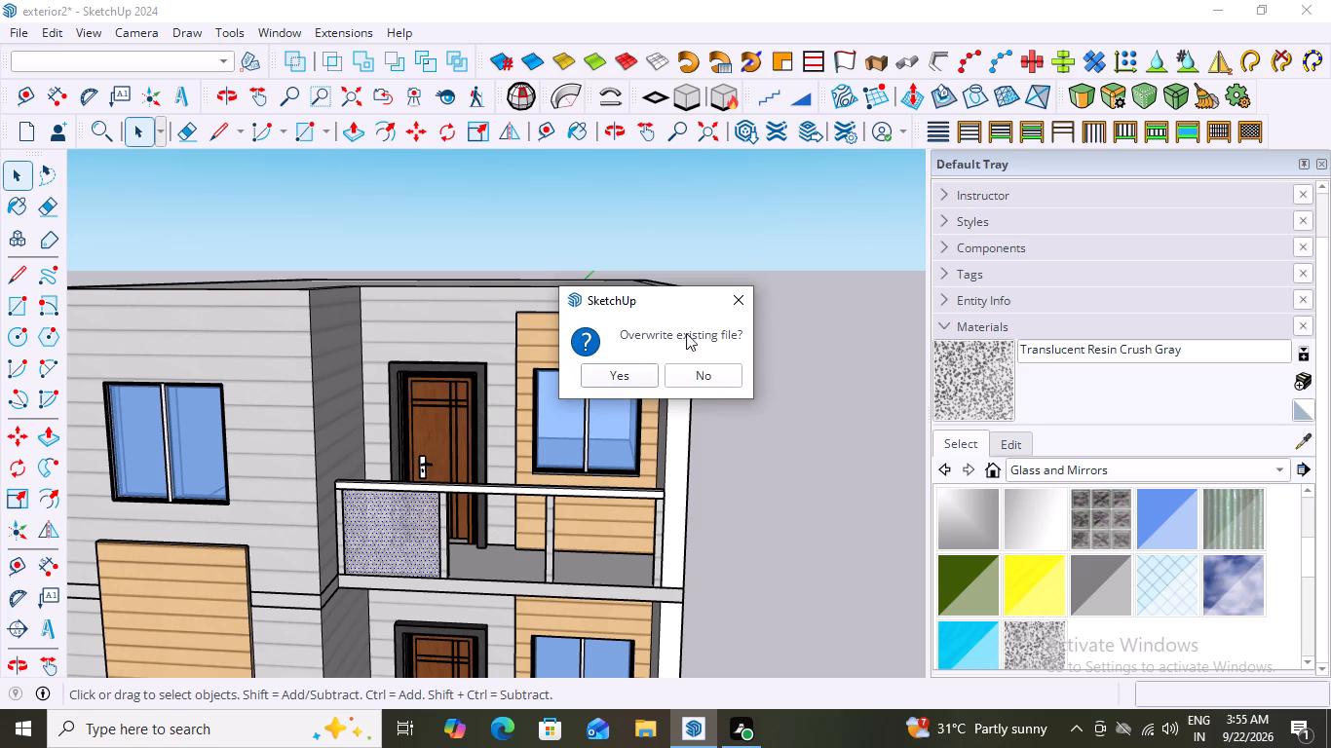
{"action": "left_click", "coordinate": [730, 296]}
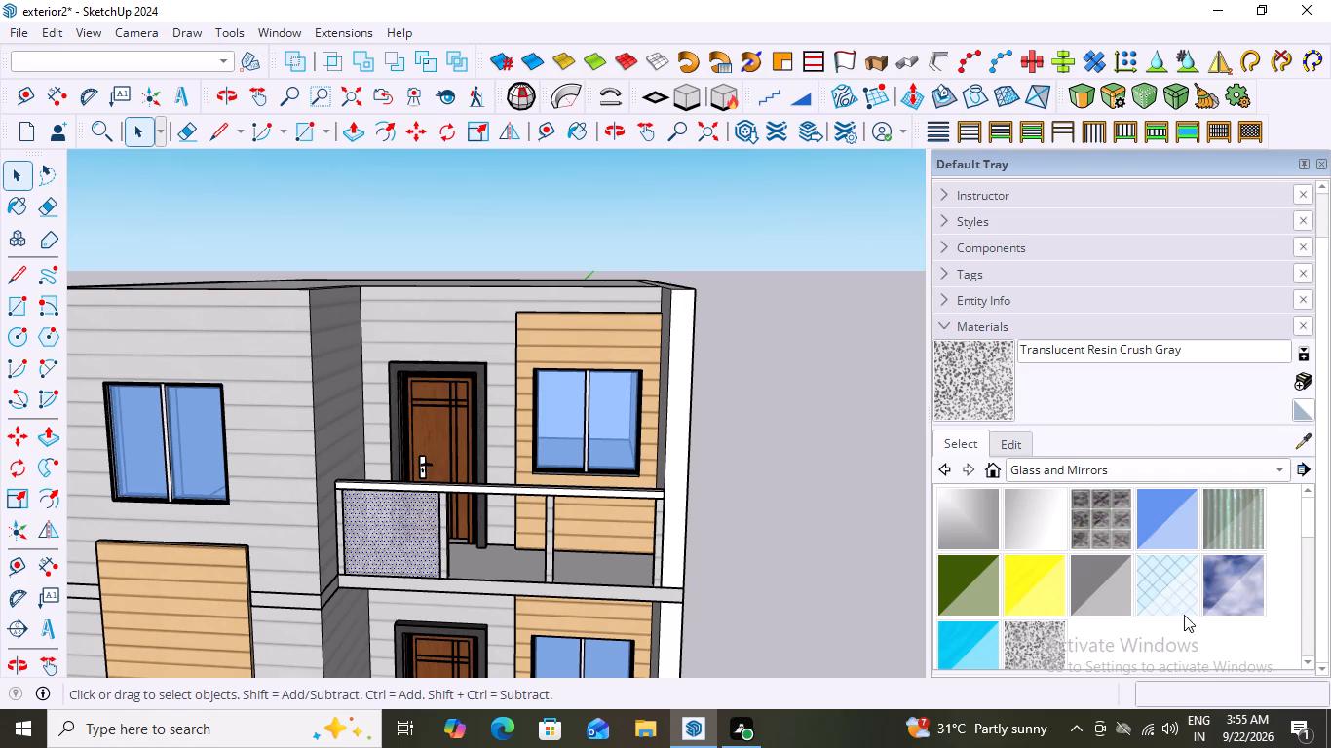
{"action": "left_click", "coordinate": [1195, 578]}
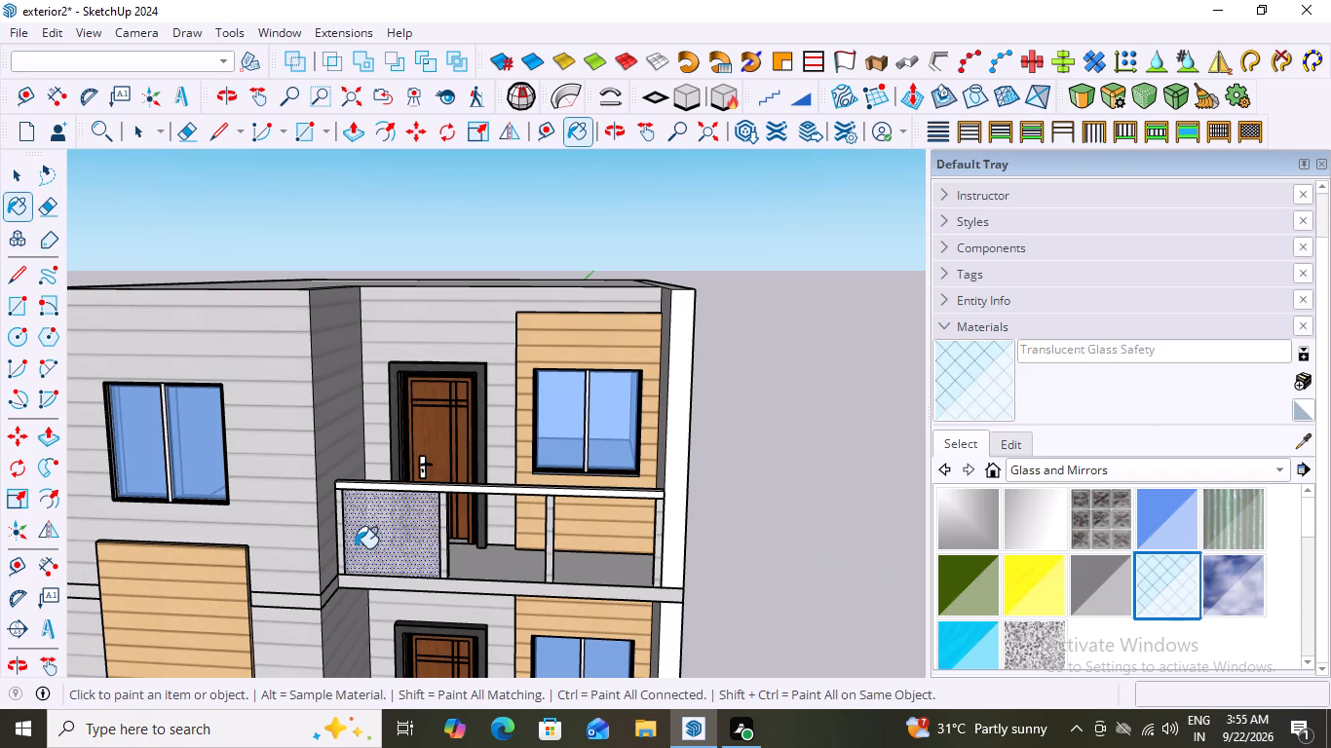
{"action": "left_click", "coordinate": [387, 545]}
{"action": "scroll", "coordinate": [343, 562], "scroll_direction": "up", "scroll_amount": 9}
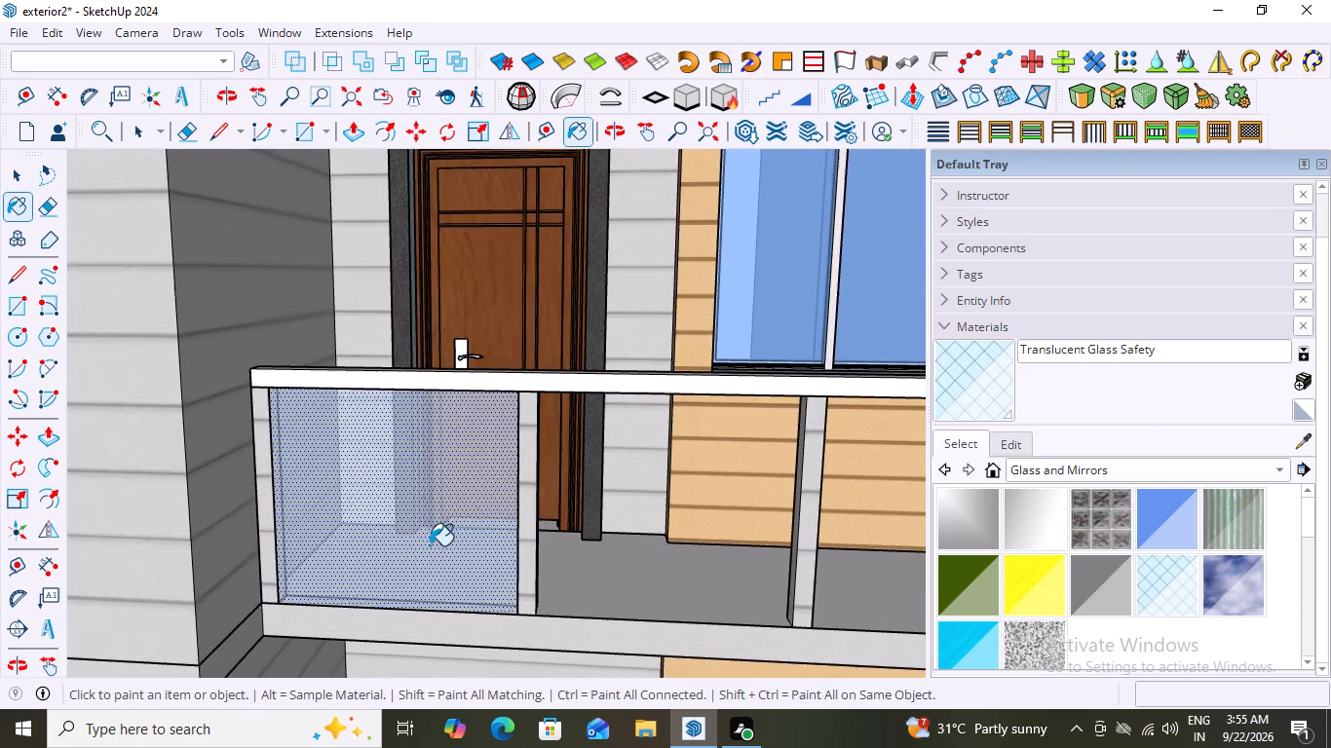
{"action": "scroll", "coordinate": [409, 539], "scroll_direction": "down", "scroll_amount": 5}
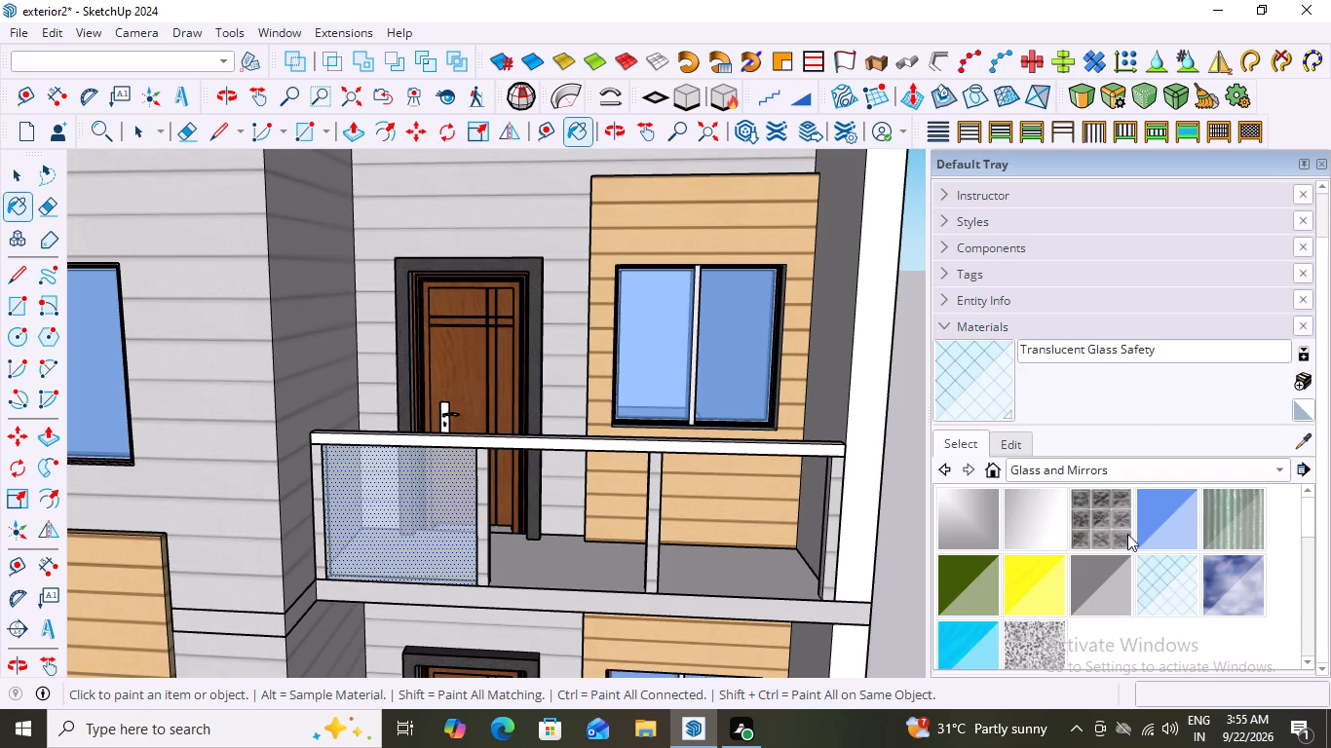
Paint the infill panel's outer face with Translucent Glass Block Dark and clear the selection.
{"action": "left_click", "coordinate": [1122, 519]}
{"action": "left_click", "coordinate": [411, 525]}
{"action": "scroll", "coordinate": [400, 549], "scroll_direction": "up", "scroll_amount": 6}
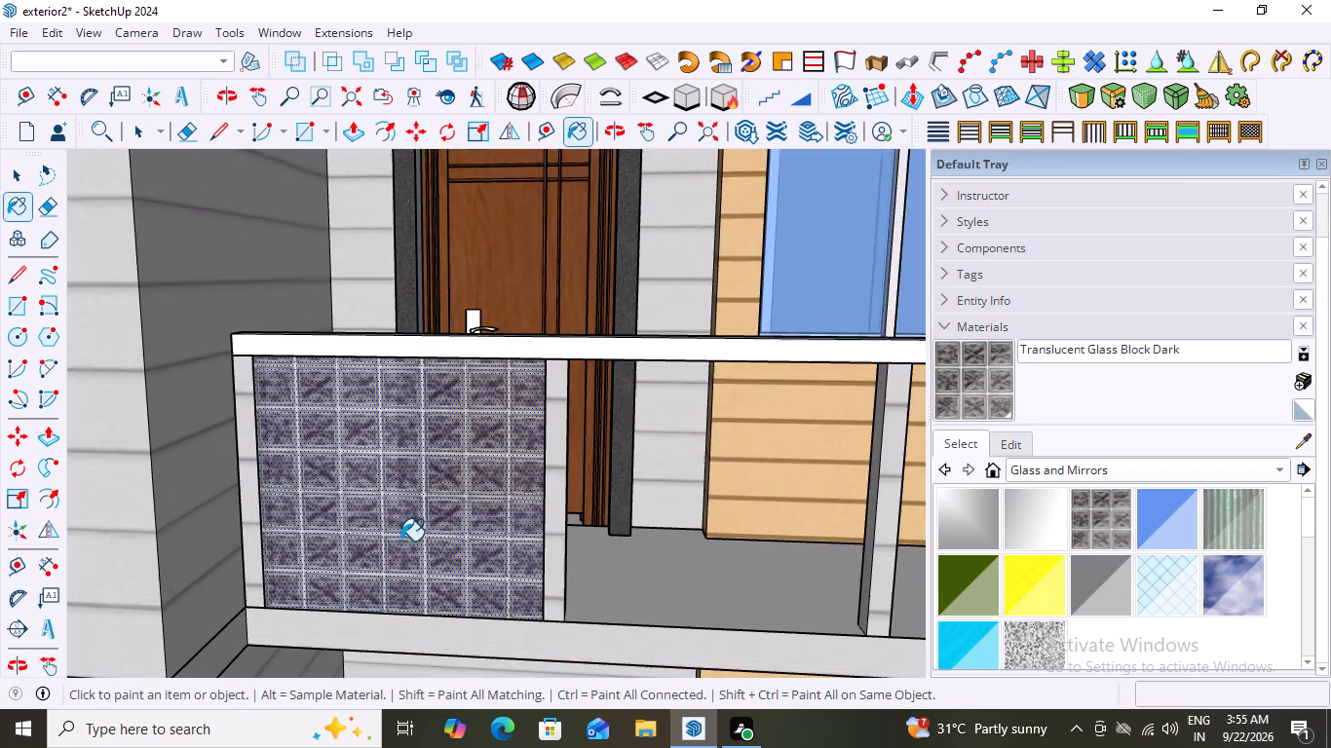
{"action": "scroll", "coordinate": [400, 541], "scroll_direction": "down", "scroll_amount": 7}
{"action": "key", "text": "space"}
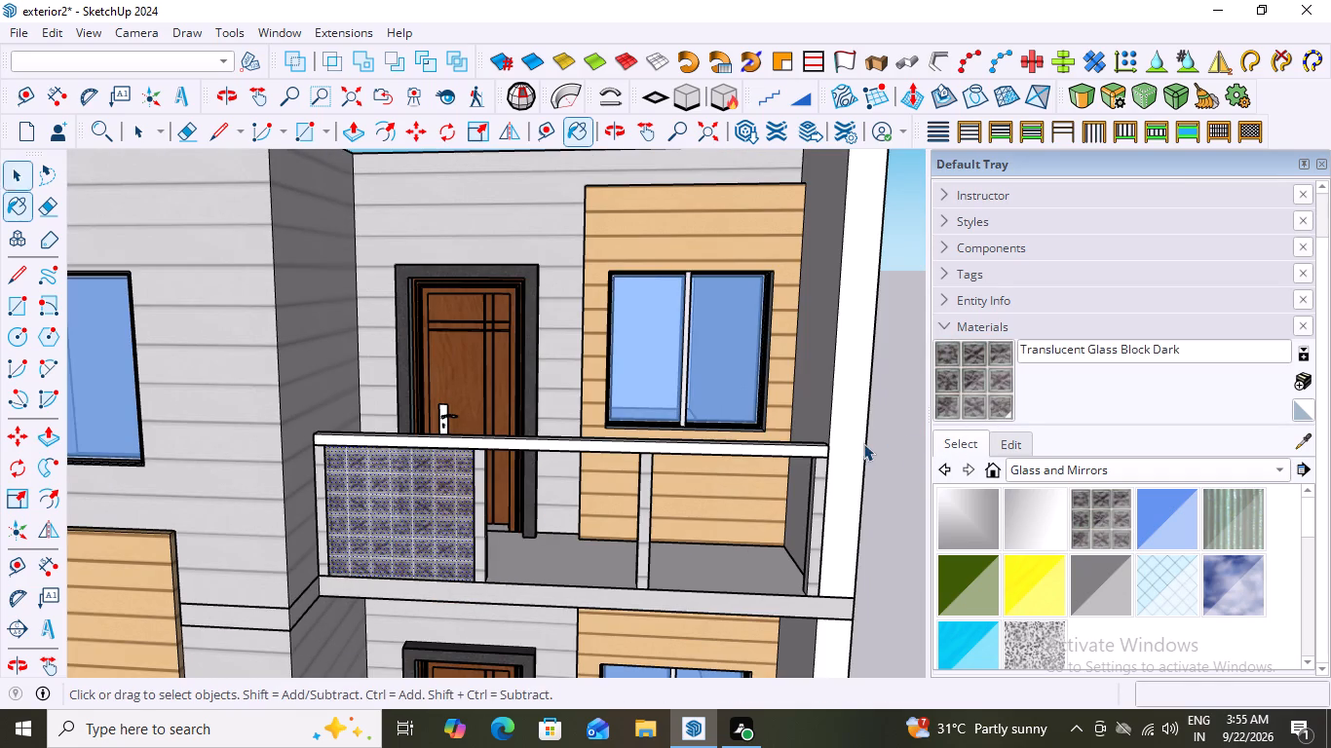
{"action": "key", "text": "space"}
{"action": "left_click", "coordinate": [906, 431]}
Examine the infill panel's finish from both the outer side and the inner side of the balcony.
{"action": "middle_click_drag", "start_coordinate": [565, 508], "coordinate": [547, 527]}
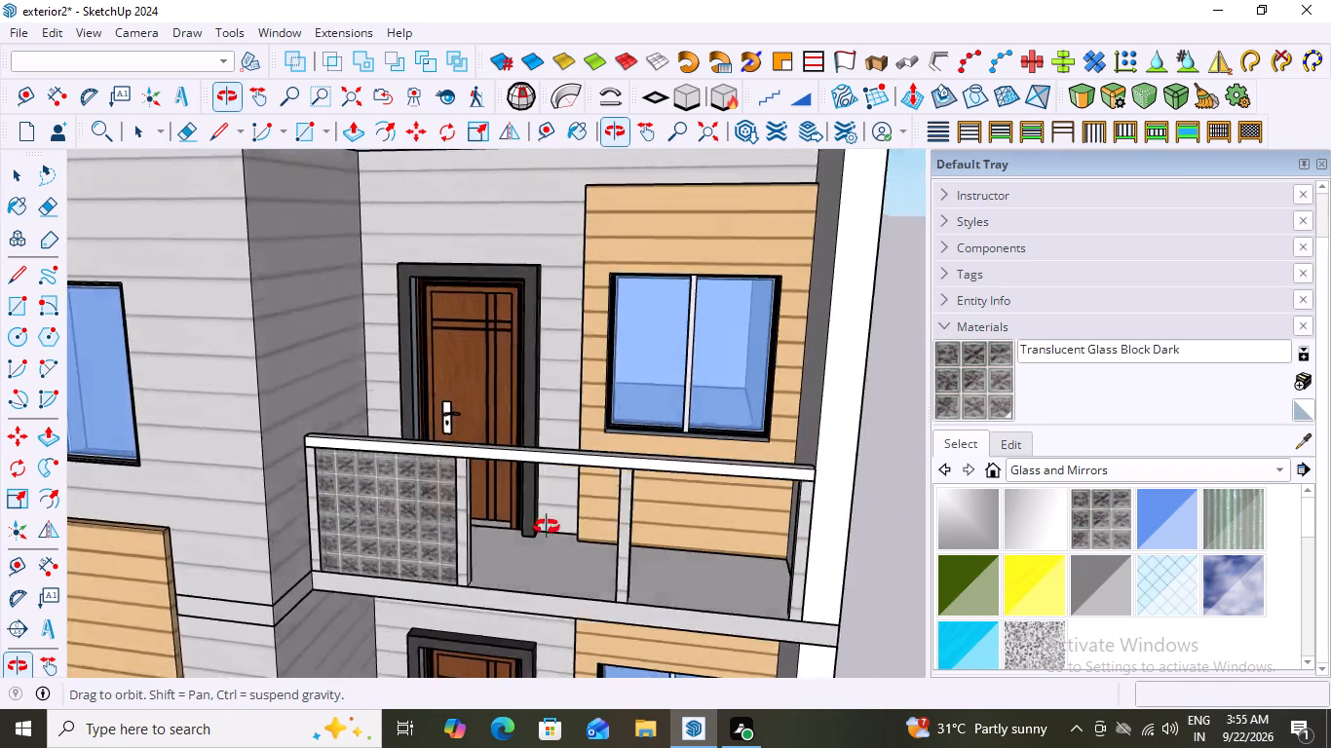
{"action": "middle_click_drag", "start_coordinate": [547, 527], "coordinate": [704, 487]}
{"action": "scroll", "coordinate": [461, 509], "scroll_direction": "up", "scroll_amount": 8}
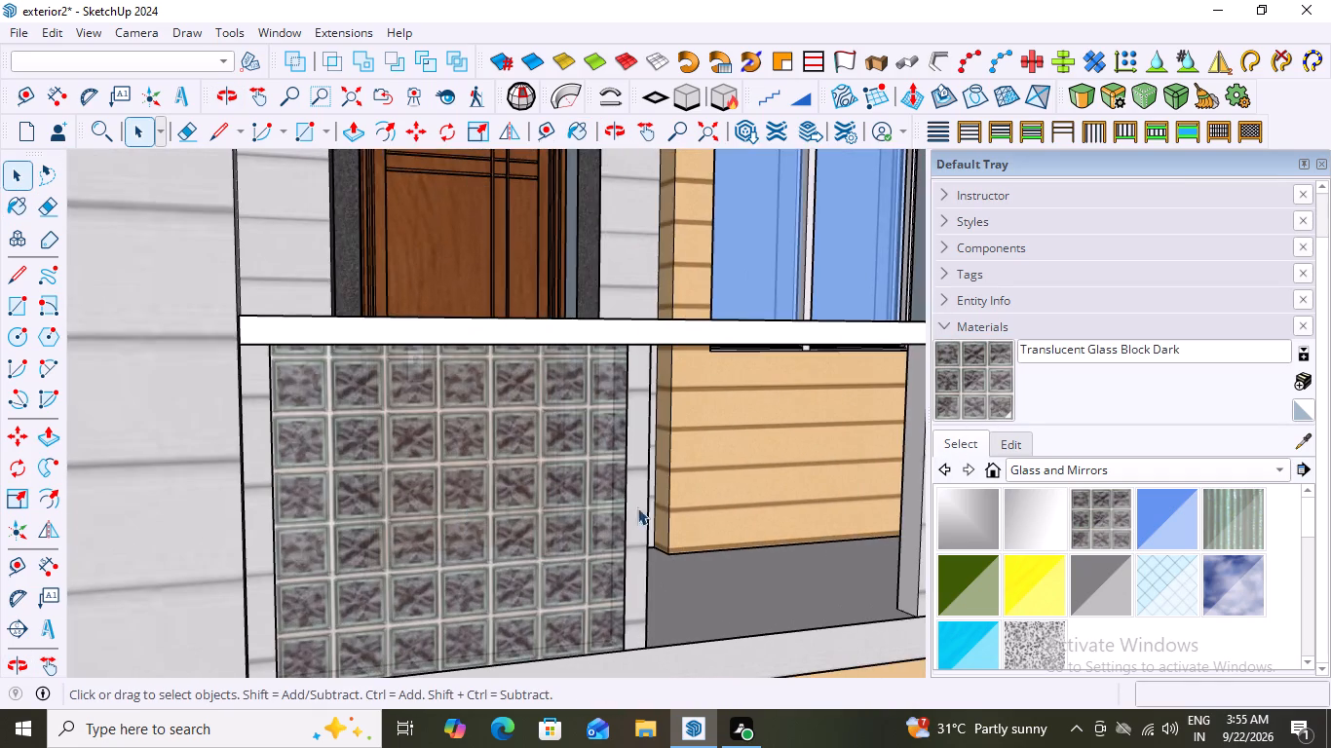
{"action": "middle_click_drag", "start_coordinate": [666, 507], "coordinate": [326, 612]}
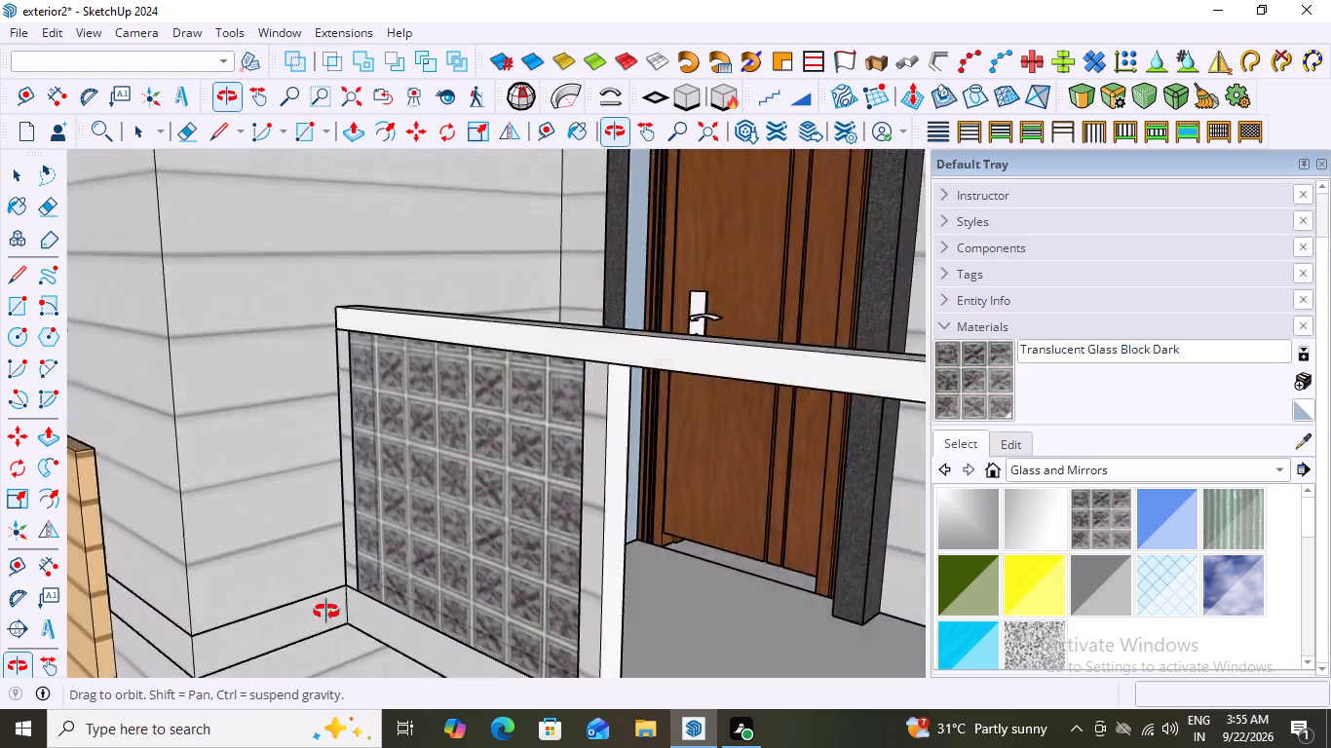
{"action": "middle_click_drag", "start_coordinate": [326, 612], "coordinate": [375, 747]}
{"action": "middle_click_drag", "start_coordinate": [641, 385], "coordinate": [133, 332]}
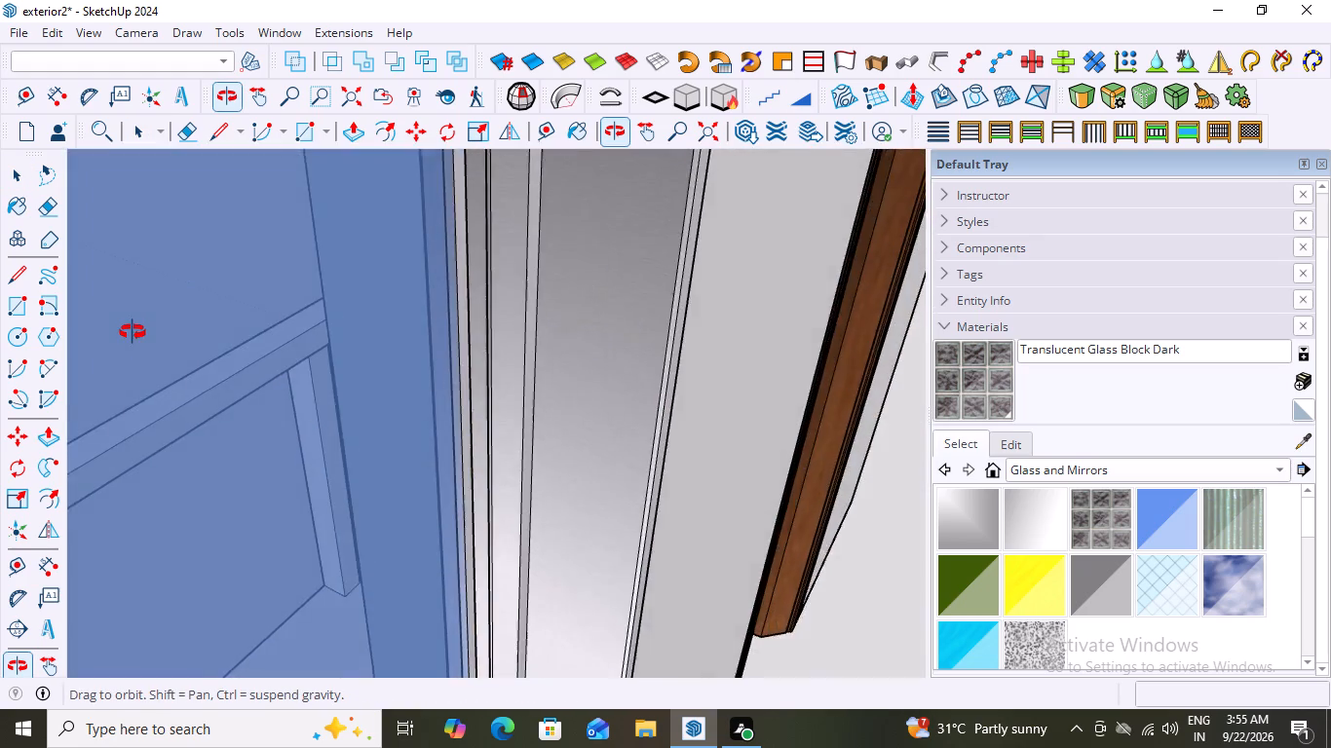
{"action": "middle_click_drag", "start_coordinate": [133, 332], "coordinate": [218, 427]}
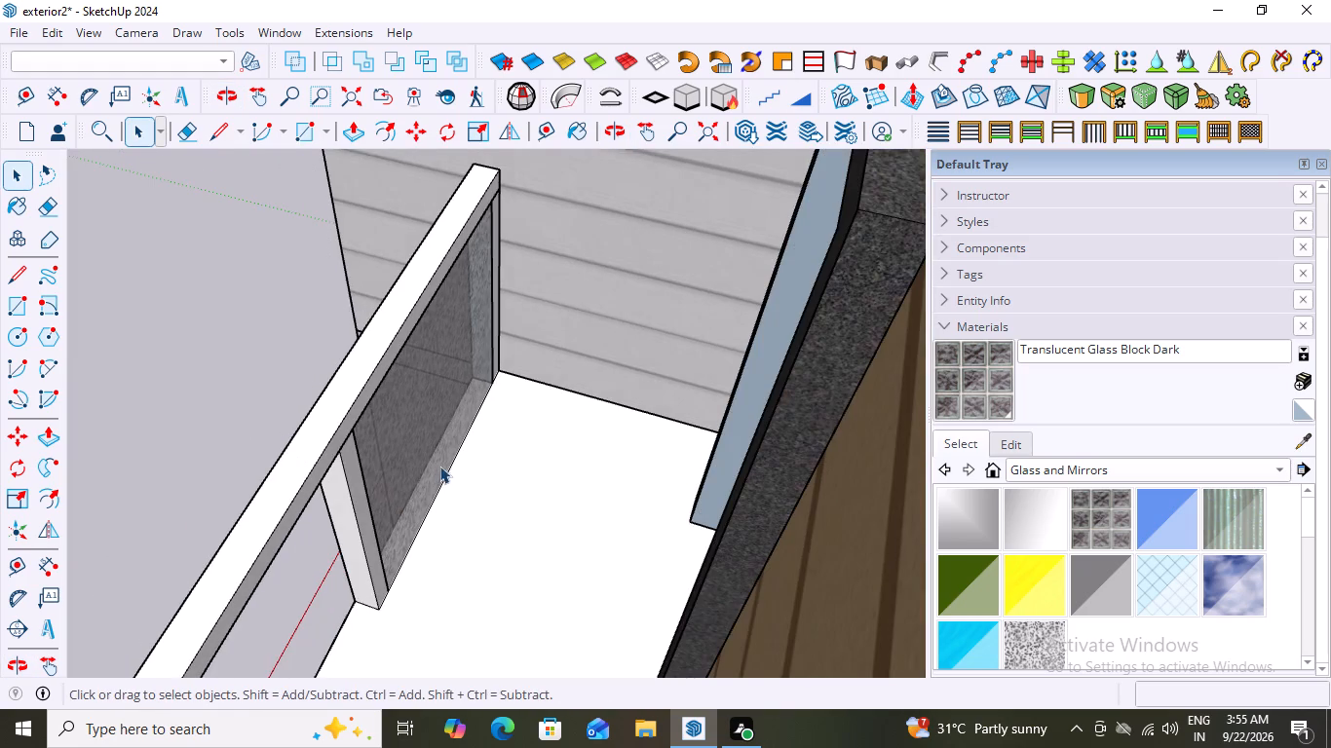
{"action": "scroll", "coordinate": [439, 466], "scroll_direction": "up", "scroll_amount": 5}
{"action": "scroll", "coordinate": [308, 449], "scroll_direction": "down", "scroll_amount": 2}
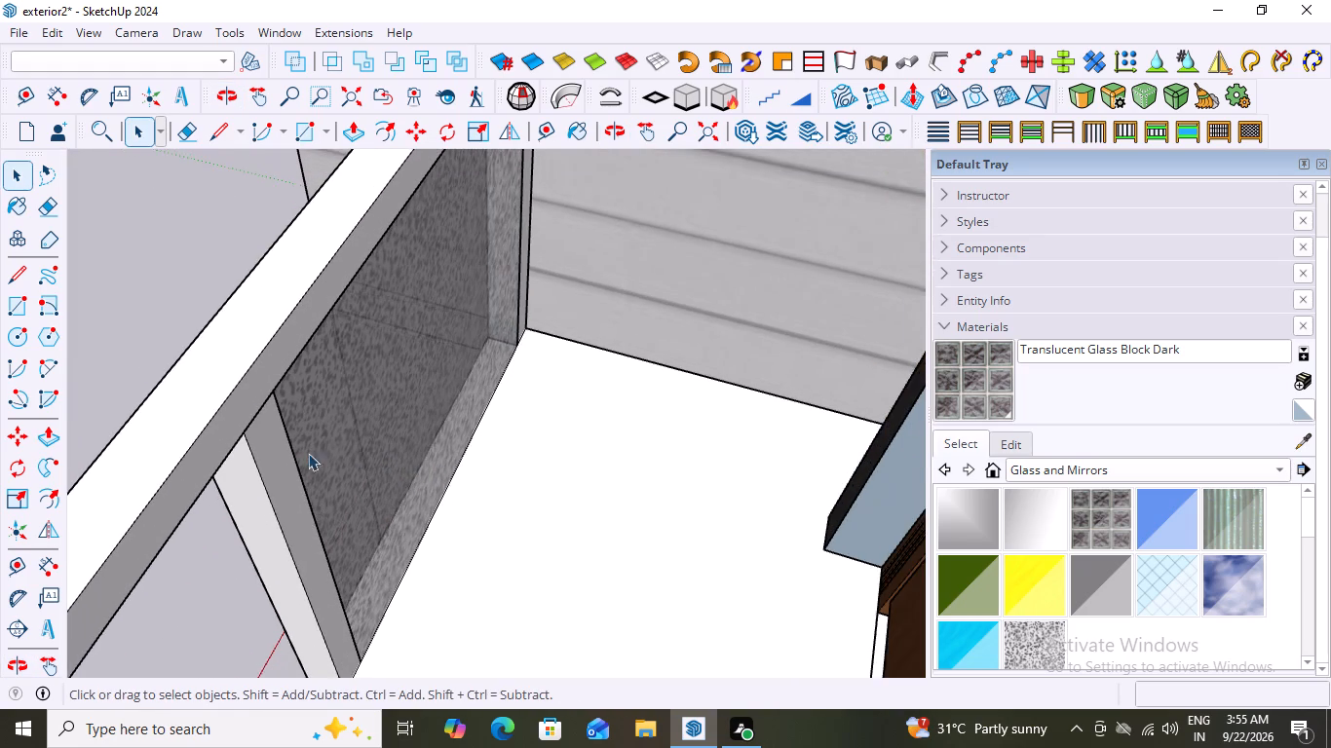
{"action": "scroll", "coordinate": [306, 461], "scroll_direction": "down", "scroll_amount": 2}
{"action": "middle_click_drag", "start_coordinate": [298, 487], "coordinate": [713, 394]}
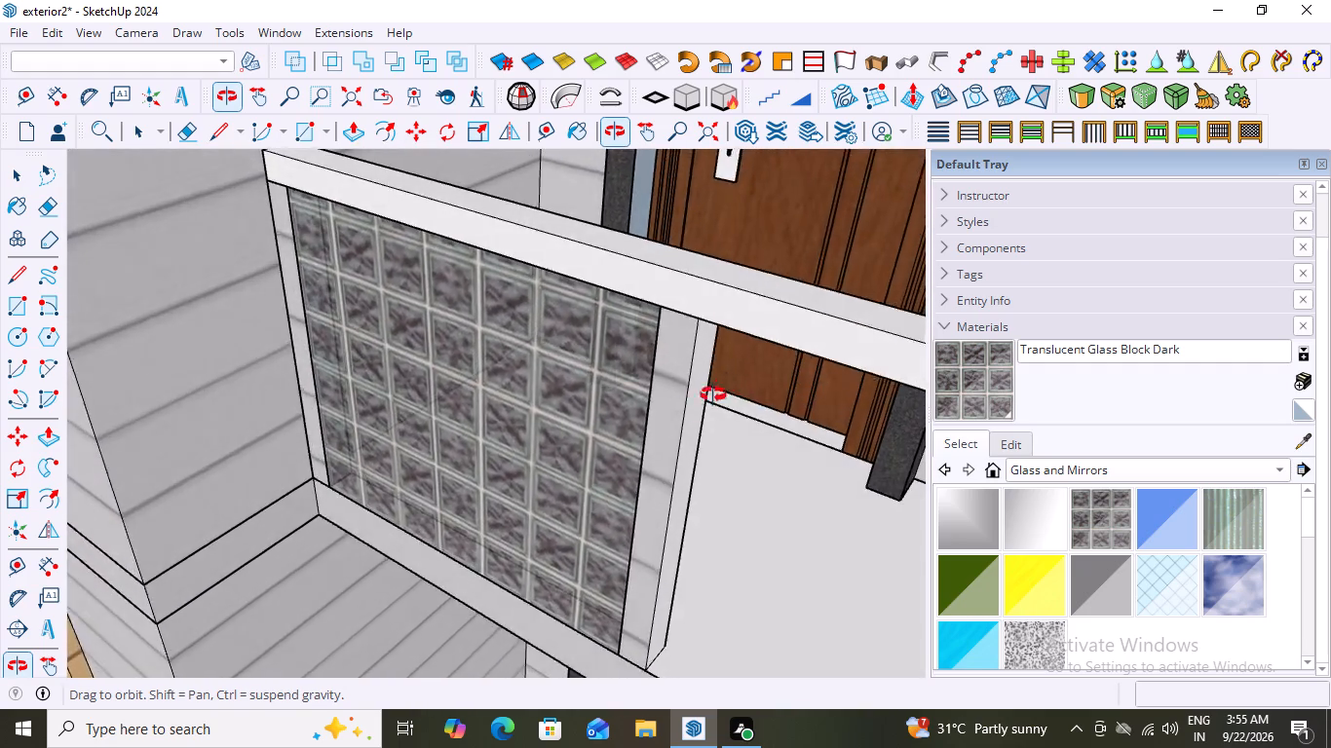
{"action": "middle_click_drag", "start_coordinate": [713, 394], "coordinate": [305, 517]}
Select the infill panel's inner and outer faces and paint them with Translucent Glass Gray.
{"action": "left_click", "coordinate": [369, 475]}
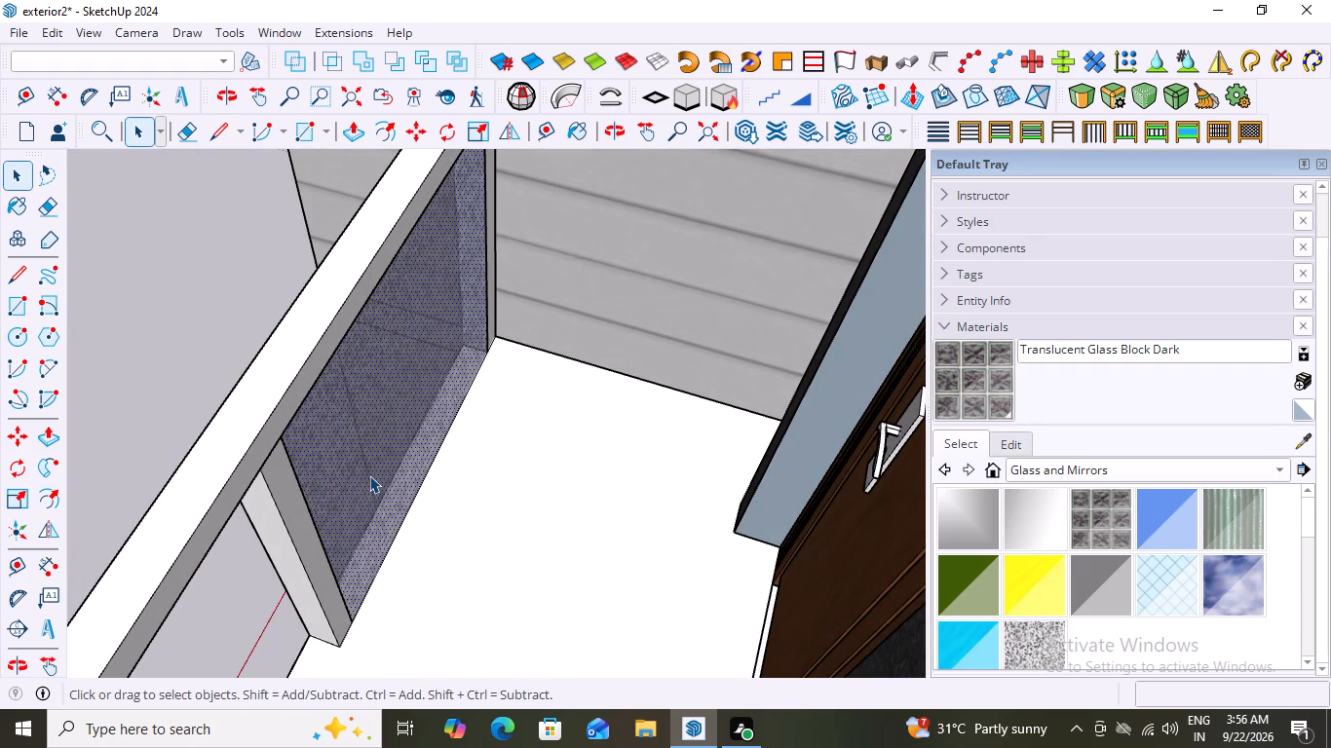
{"action": "middle_click_drag", "start_coordinate": [243, 483], "coordinate": [593, 542], "text": "shift"}
{"action": "scroll", "coordinate": [461, 475], "scroll_direction": "down", "scroll_amount": 3, "text": "shift"}
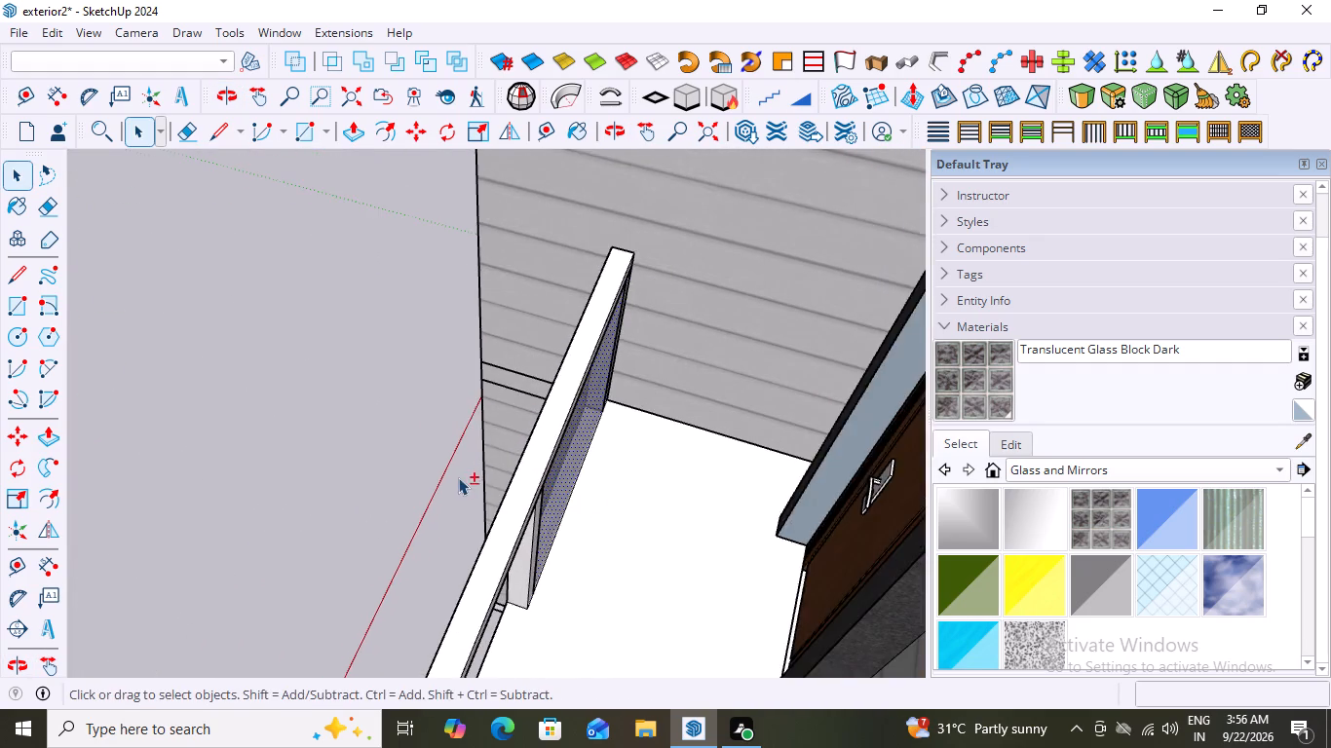
{"action": "scroll", "coordinate": [458, 477], "scroll_direction": "down", "scroll_amount": 2, "text": "shift"}
{"action": "middle_click_drag", "start_coordinate": [451, 535], "coordinate": [637, 603], "text": "shift"}
{"action": "scroll", "coordinate": [639, 504], "scroll_direction": "up", "scroll_amount": 3, "text": "shift"}
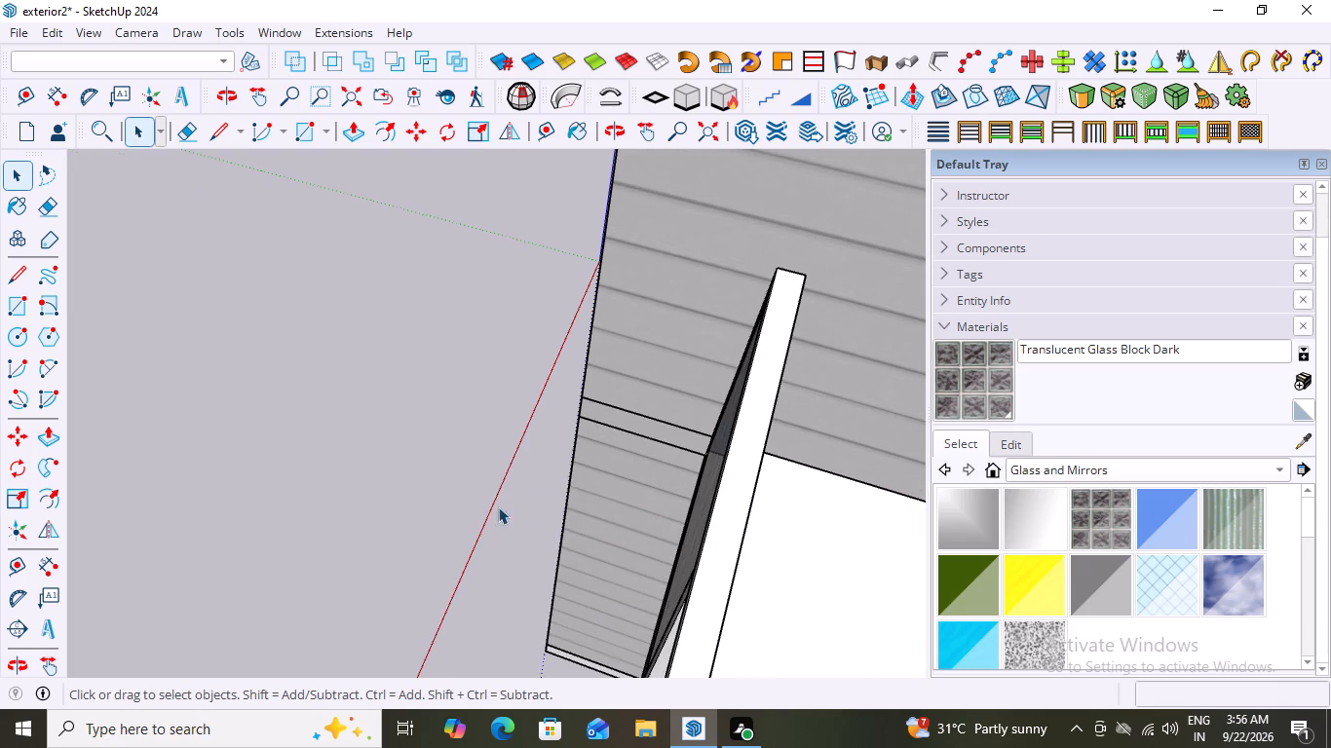
{"action": "middle_click_drag", "start_coordinate": [467, 509], "coordinate": [990, 465]}
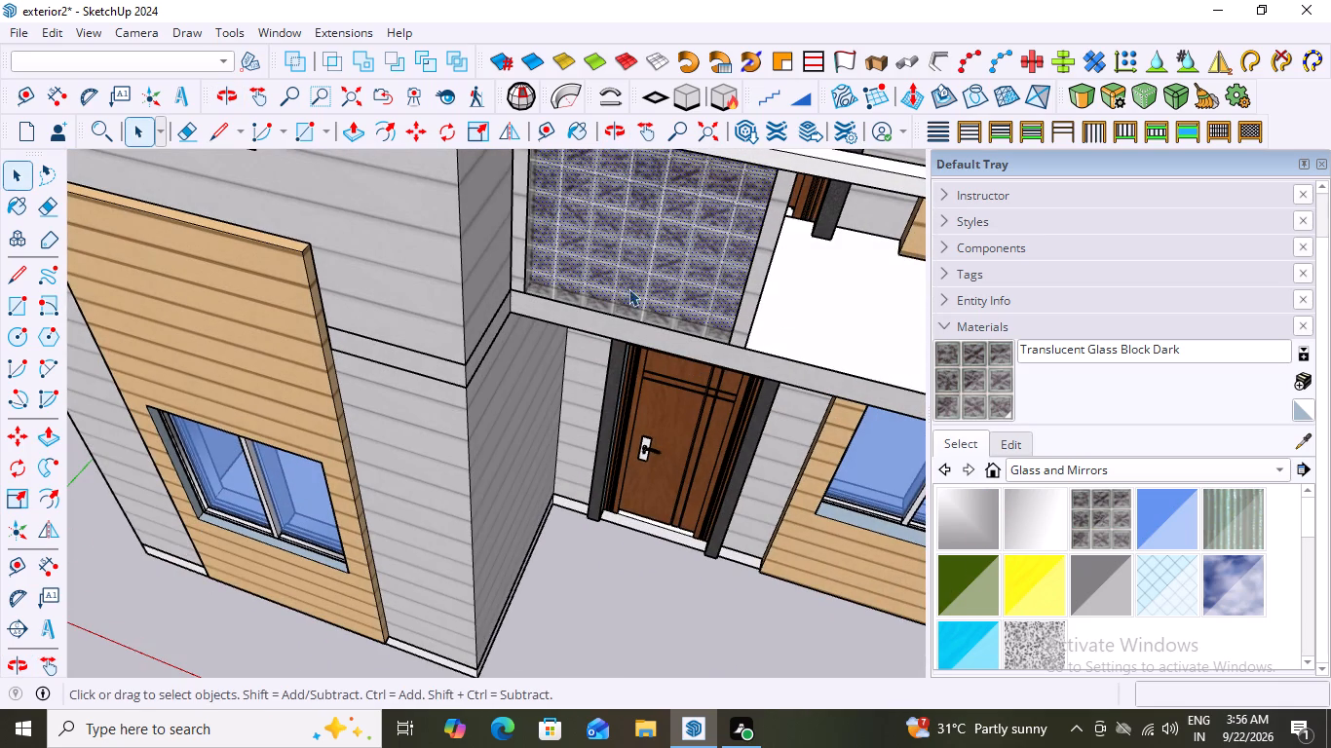
{"action": "left_click", "coordinate": [646, 255], "text": "shift"}
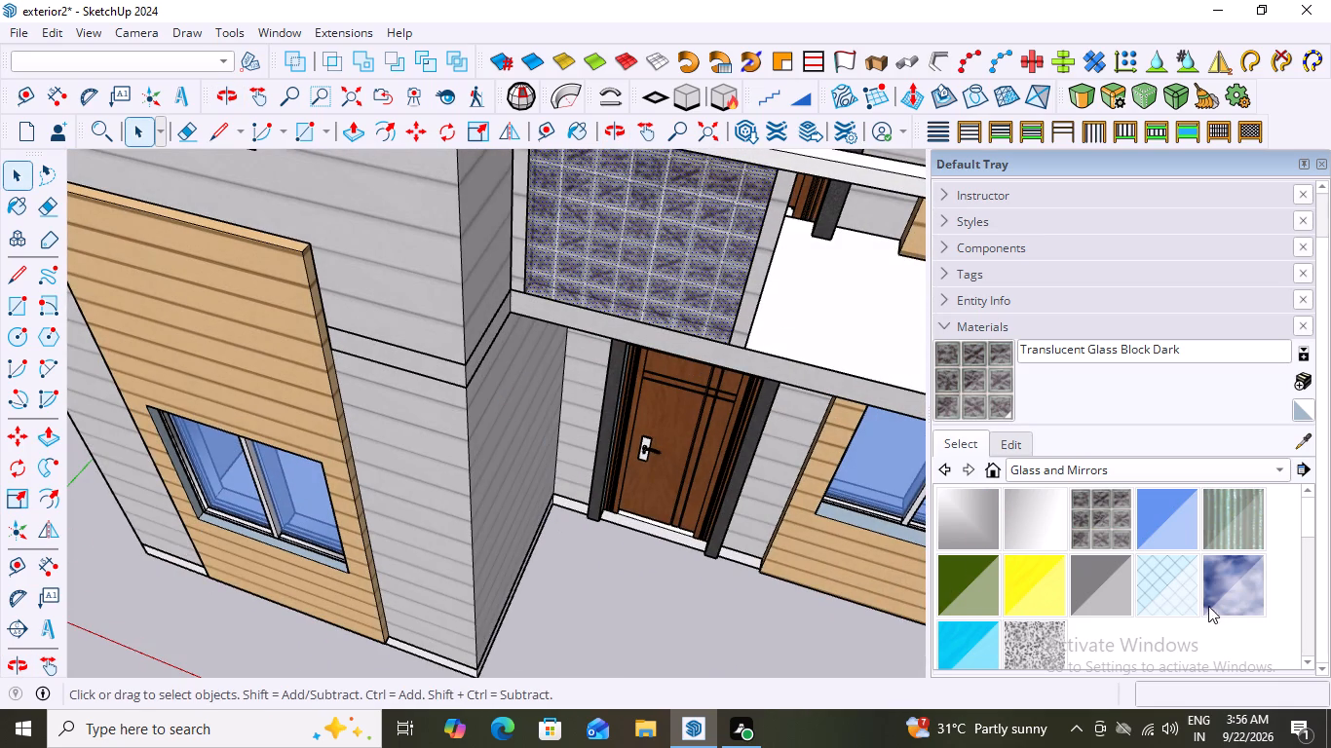
{"action": "left_click", "coordinate": [1112, 583]}
{"action": "left_click", "coordinate": [688, 274]}
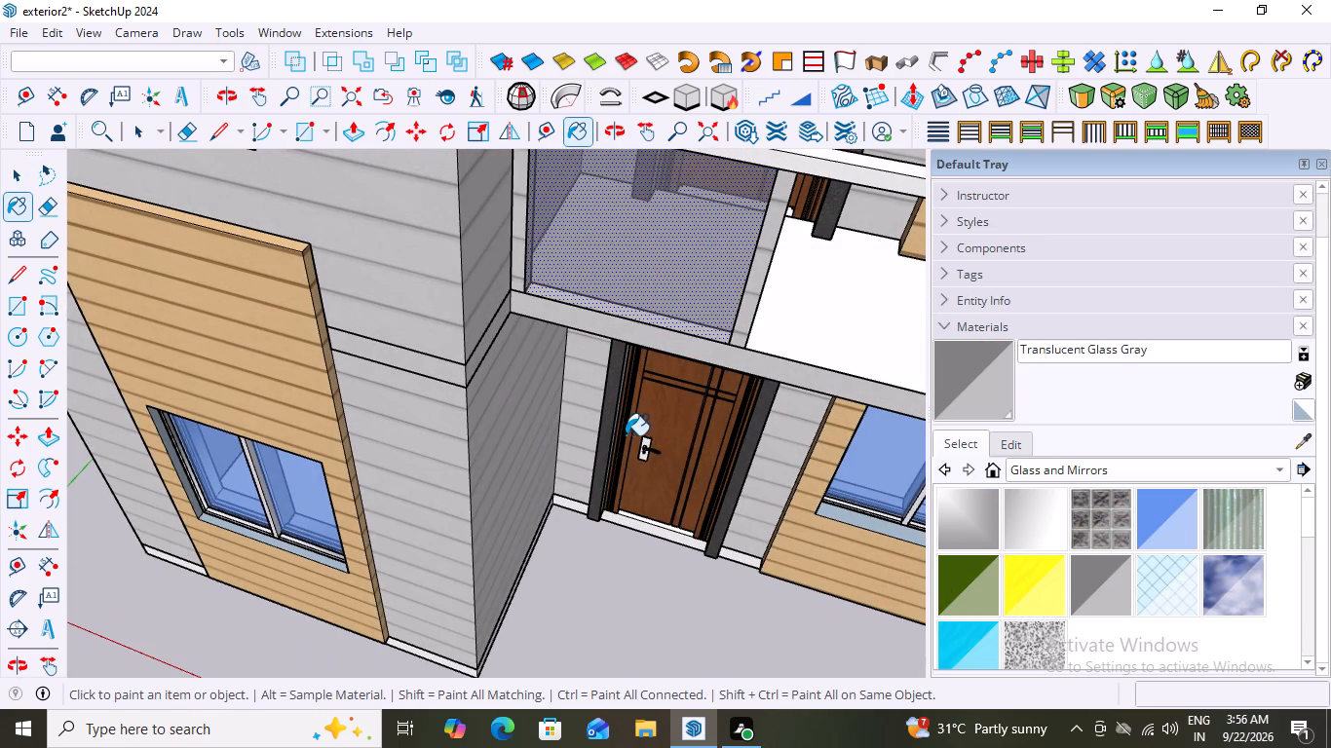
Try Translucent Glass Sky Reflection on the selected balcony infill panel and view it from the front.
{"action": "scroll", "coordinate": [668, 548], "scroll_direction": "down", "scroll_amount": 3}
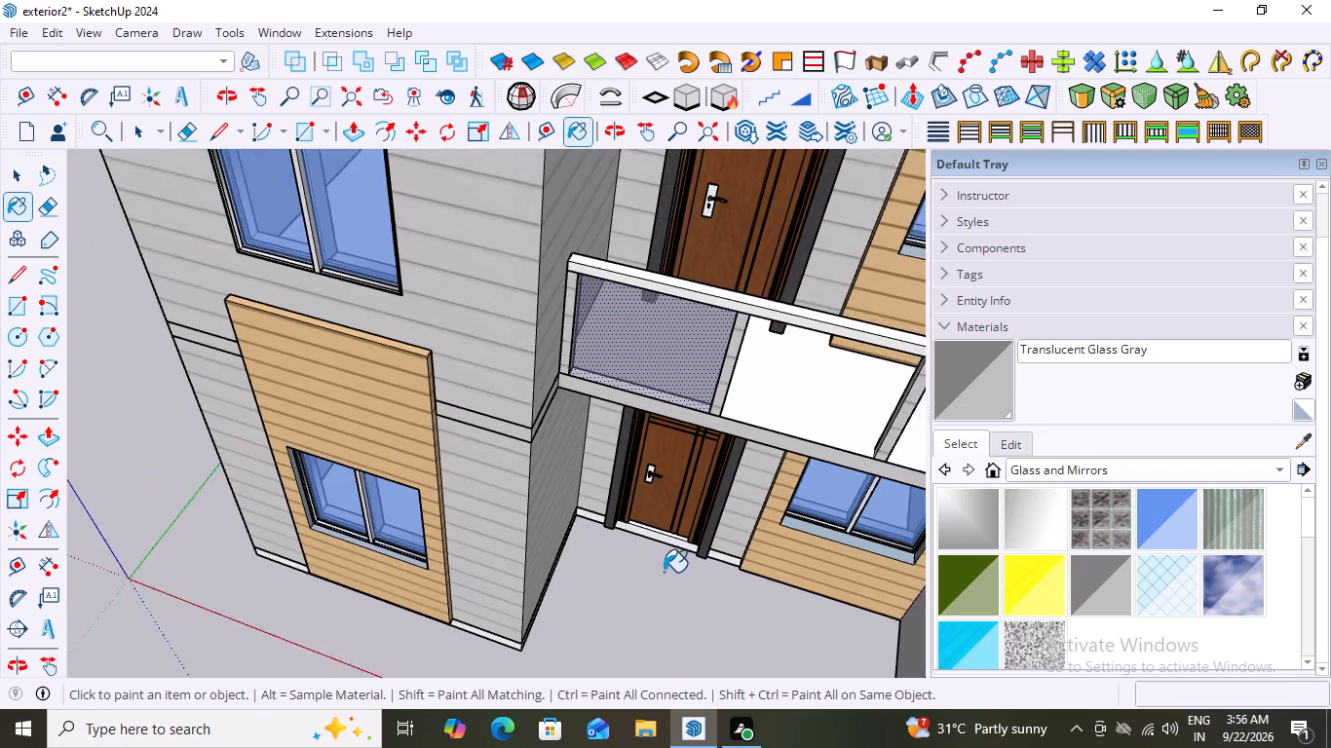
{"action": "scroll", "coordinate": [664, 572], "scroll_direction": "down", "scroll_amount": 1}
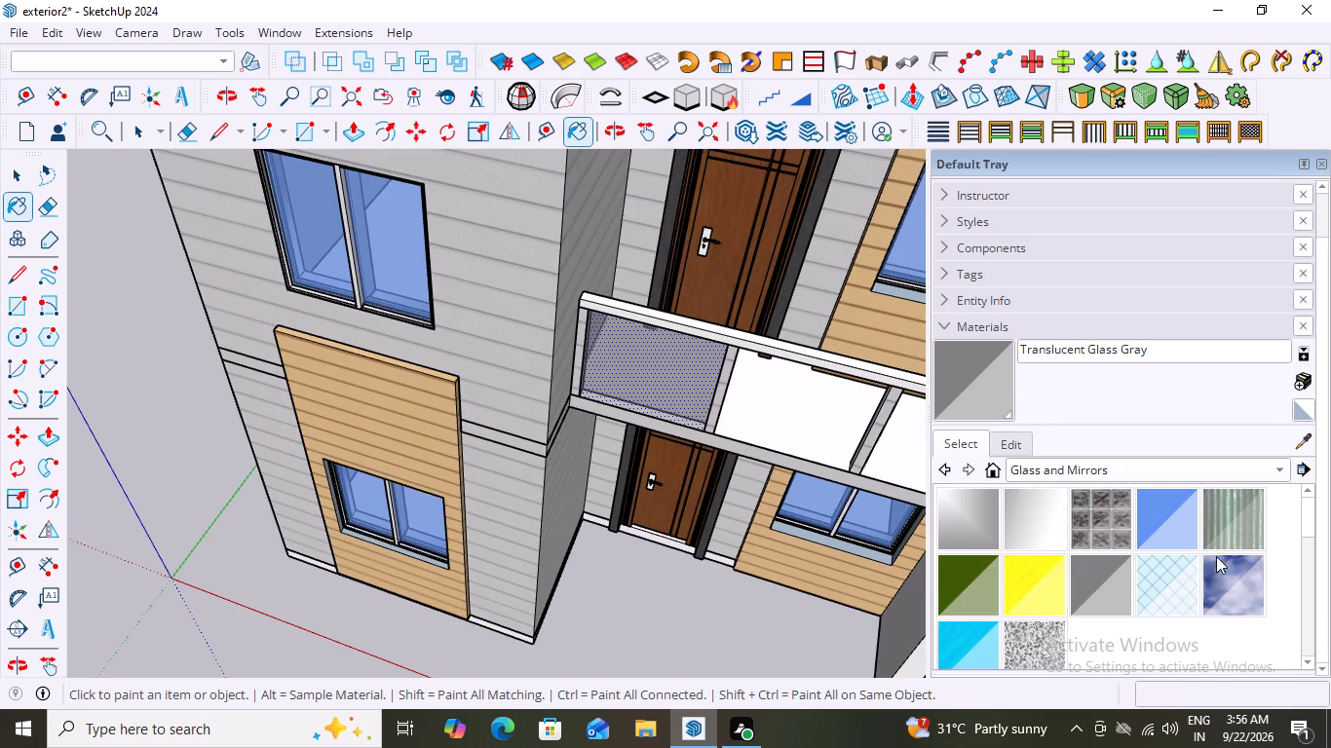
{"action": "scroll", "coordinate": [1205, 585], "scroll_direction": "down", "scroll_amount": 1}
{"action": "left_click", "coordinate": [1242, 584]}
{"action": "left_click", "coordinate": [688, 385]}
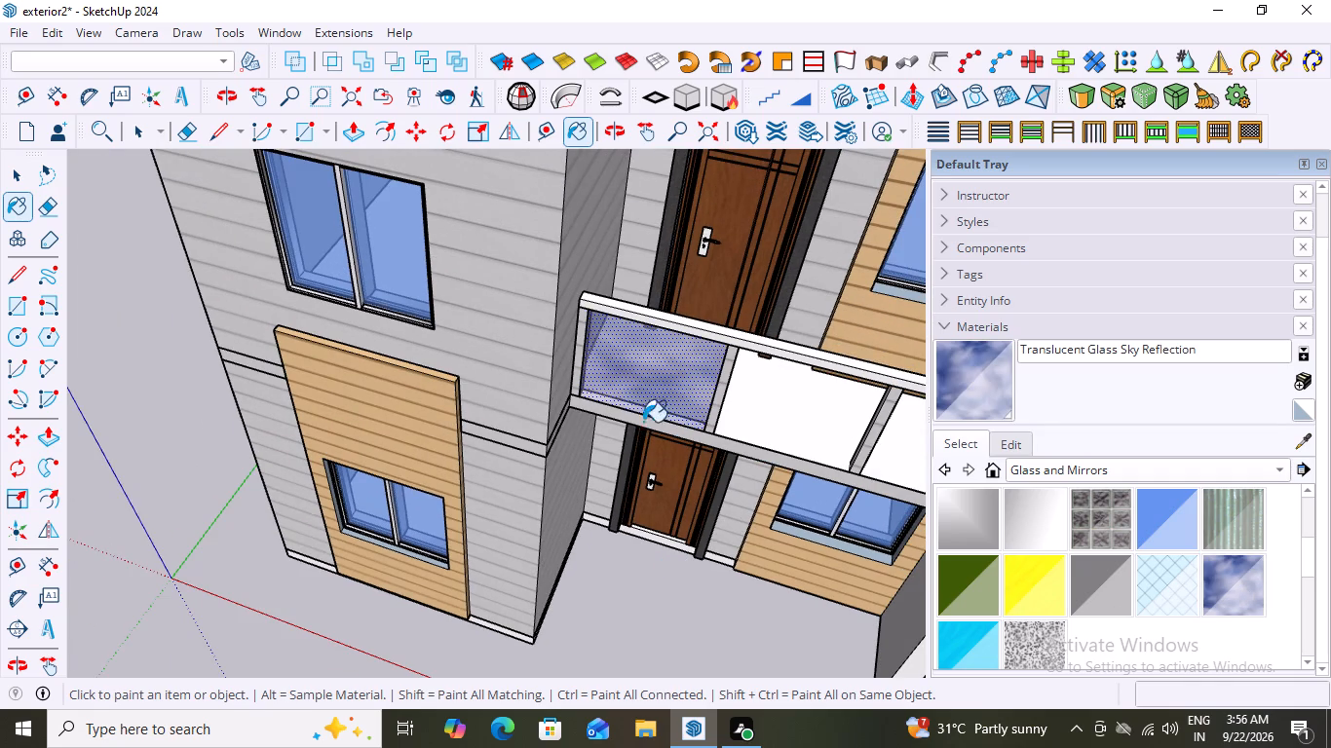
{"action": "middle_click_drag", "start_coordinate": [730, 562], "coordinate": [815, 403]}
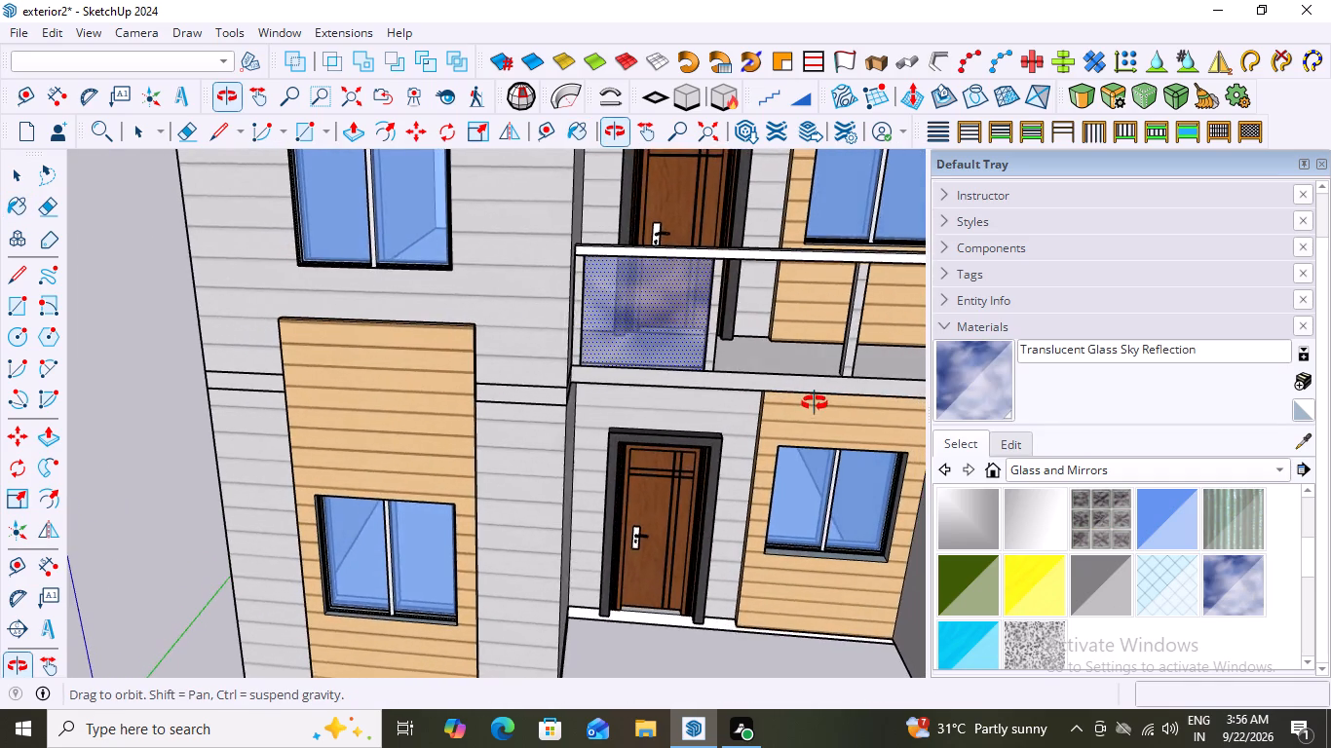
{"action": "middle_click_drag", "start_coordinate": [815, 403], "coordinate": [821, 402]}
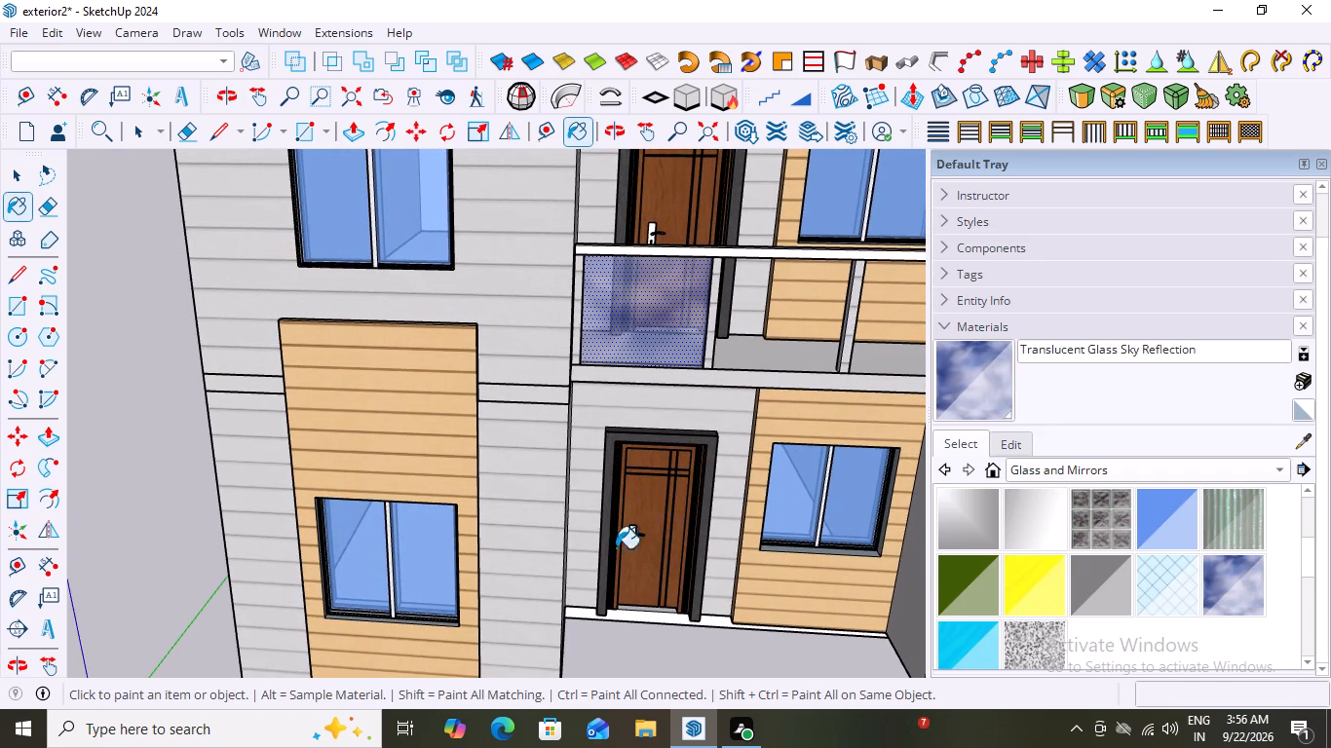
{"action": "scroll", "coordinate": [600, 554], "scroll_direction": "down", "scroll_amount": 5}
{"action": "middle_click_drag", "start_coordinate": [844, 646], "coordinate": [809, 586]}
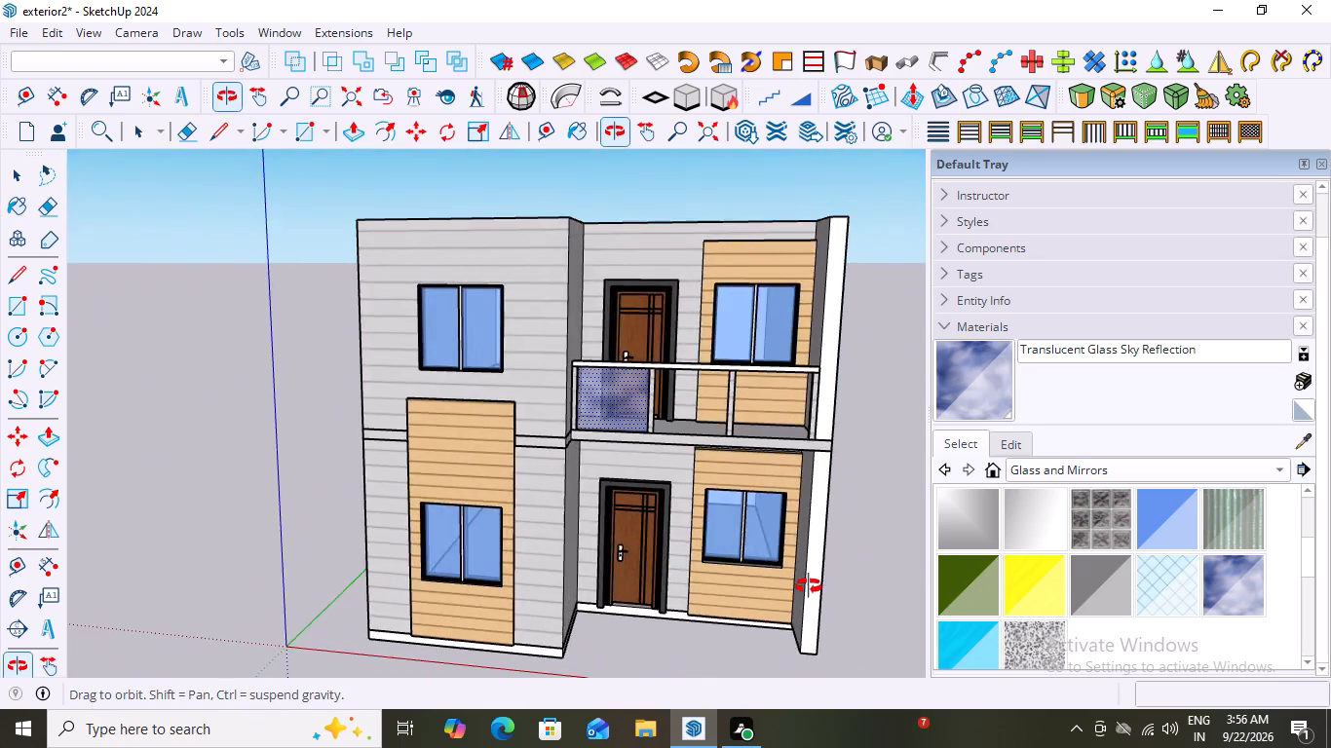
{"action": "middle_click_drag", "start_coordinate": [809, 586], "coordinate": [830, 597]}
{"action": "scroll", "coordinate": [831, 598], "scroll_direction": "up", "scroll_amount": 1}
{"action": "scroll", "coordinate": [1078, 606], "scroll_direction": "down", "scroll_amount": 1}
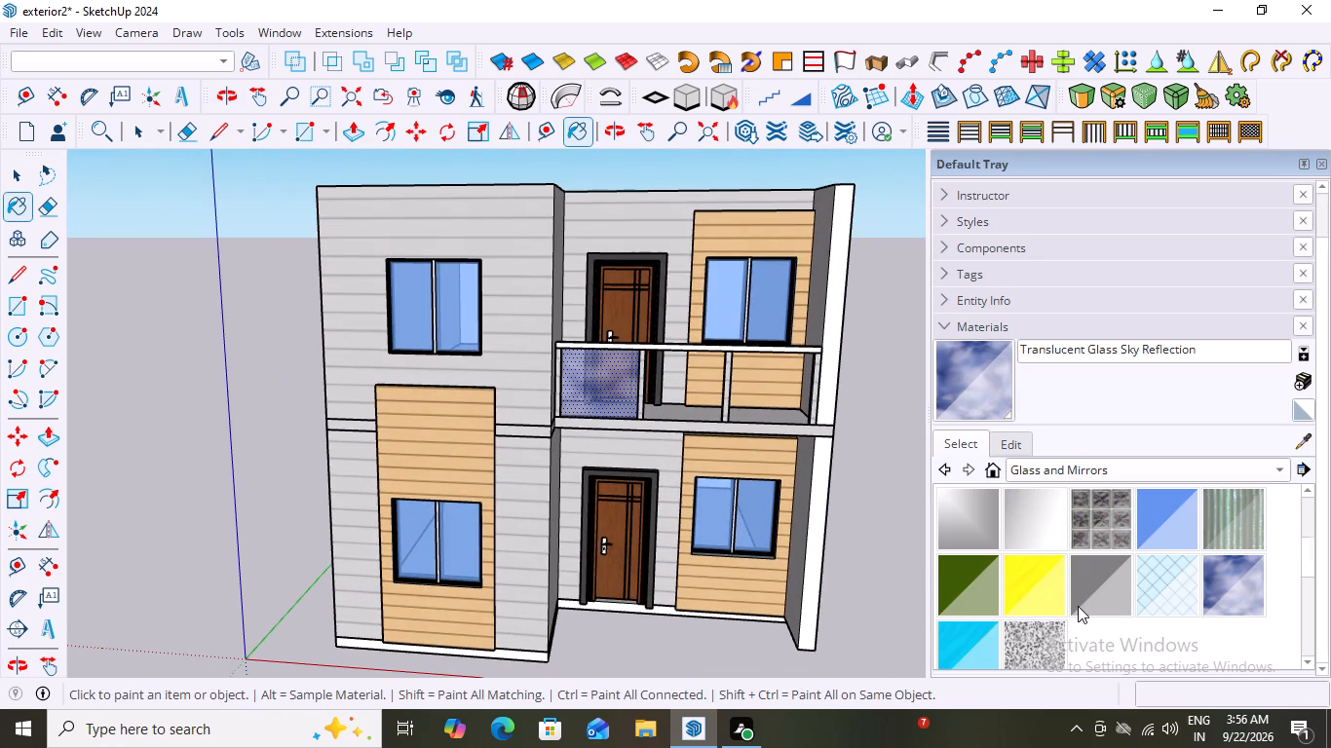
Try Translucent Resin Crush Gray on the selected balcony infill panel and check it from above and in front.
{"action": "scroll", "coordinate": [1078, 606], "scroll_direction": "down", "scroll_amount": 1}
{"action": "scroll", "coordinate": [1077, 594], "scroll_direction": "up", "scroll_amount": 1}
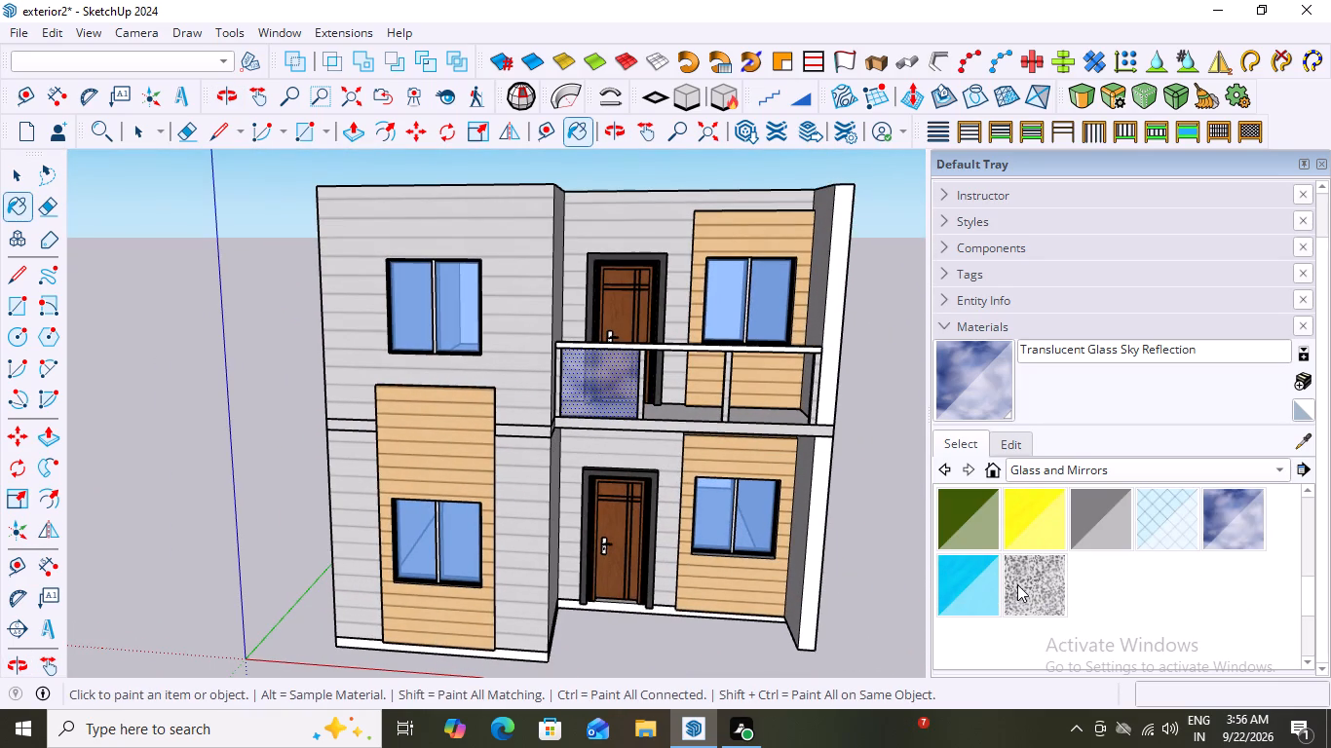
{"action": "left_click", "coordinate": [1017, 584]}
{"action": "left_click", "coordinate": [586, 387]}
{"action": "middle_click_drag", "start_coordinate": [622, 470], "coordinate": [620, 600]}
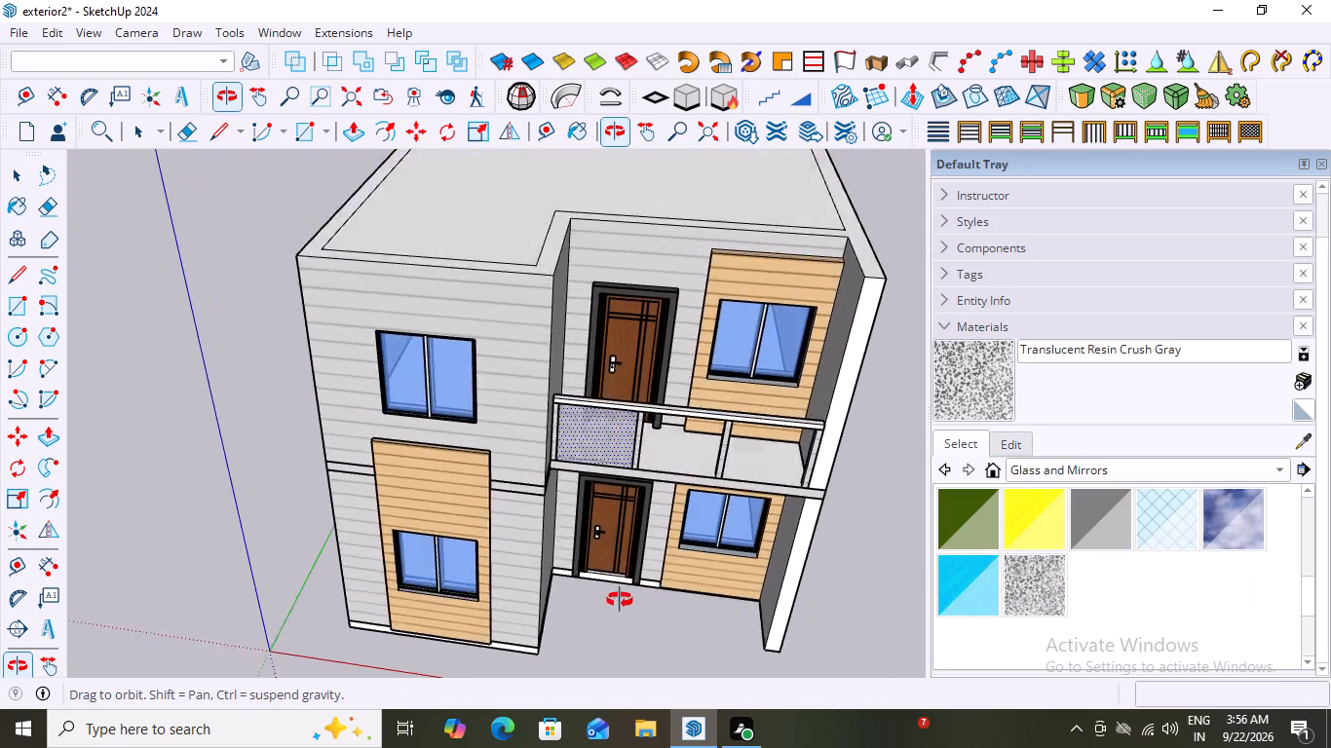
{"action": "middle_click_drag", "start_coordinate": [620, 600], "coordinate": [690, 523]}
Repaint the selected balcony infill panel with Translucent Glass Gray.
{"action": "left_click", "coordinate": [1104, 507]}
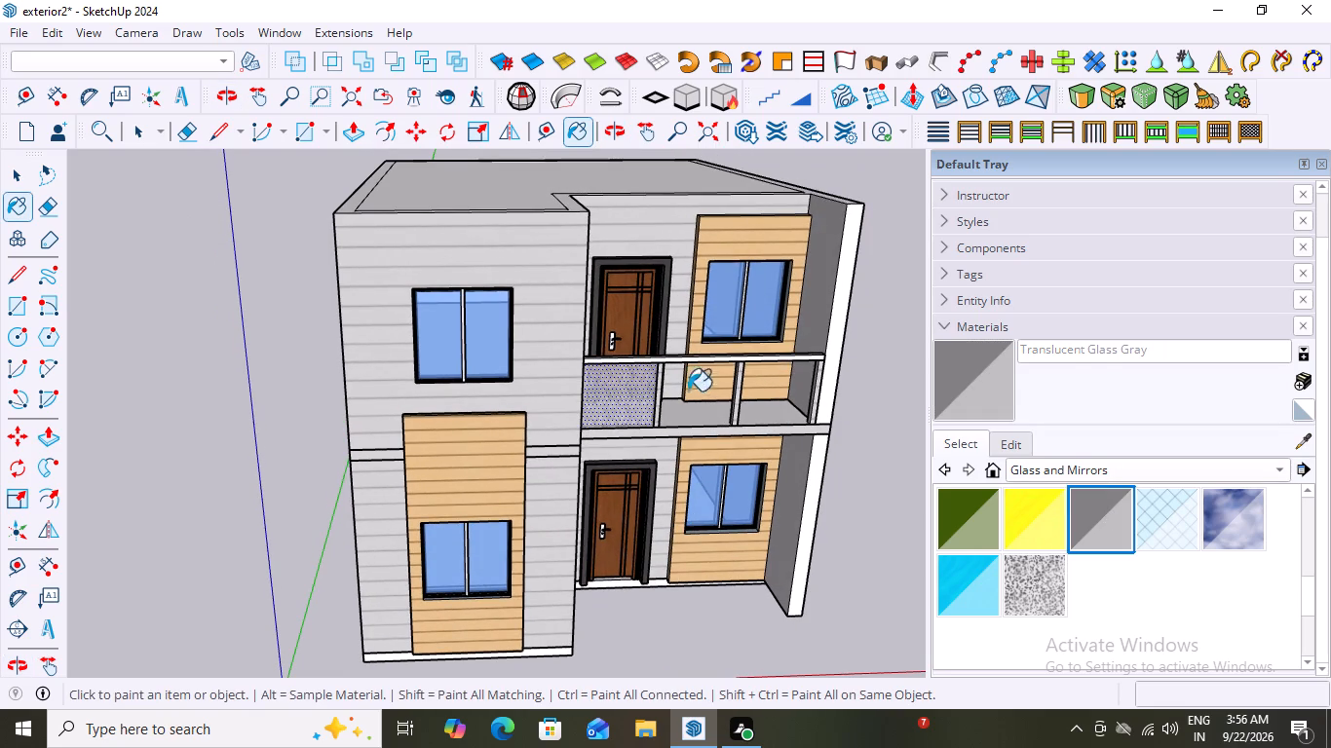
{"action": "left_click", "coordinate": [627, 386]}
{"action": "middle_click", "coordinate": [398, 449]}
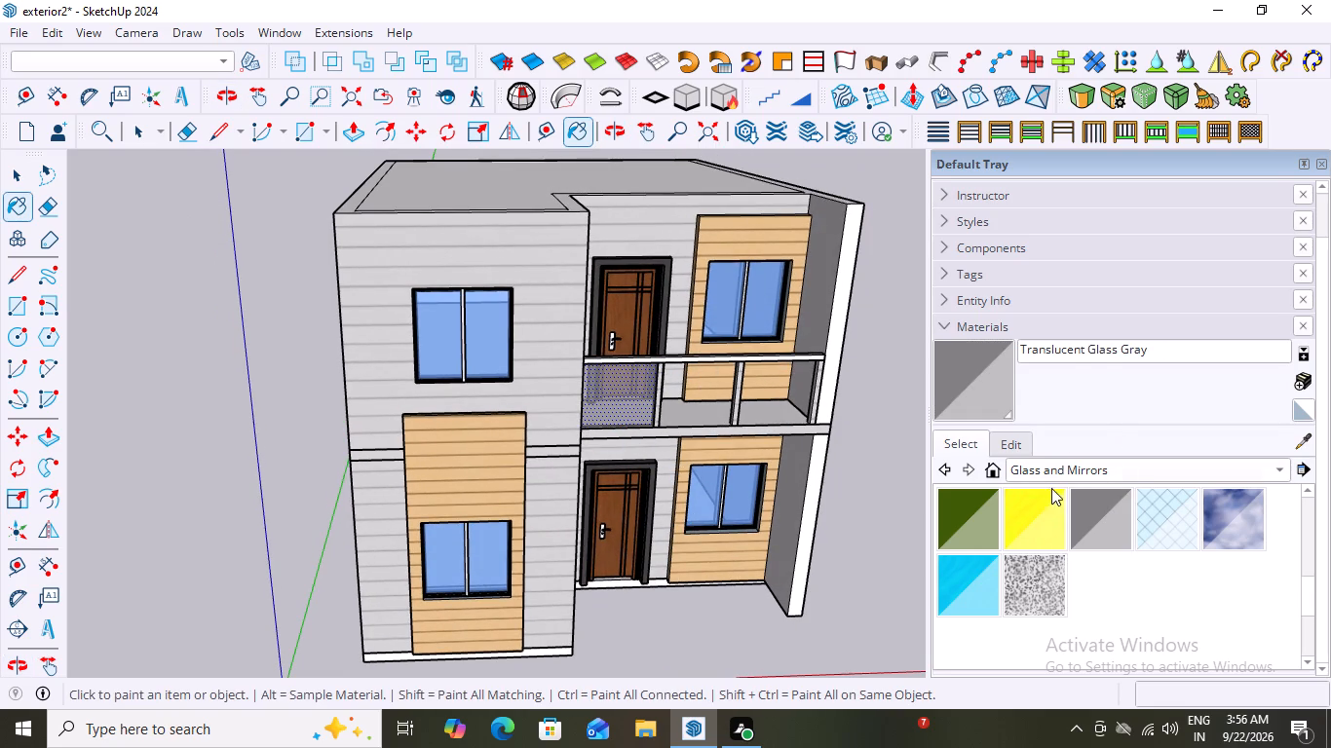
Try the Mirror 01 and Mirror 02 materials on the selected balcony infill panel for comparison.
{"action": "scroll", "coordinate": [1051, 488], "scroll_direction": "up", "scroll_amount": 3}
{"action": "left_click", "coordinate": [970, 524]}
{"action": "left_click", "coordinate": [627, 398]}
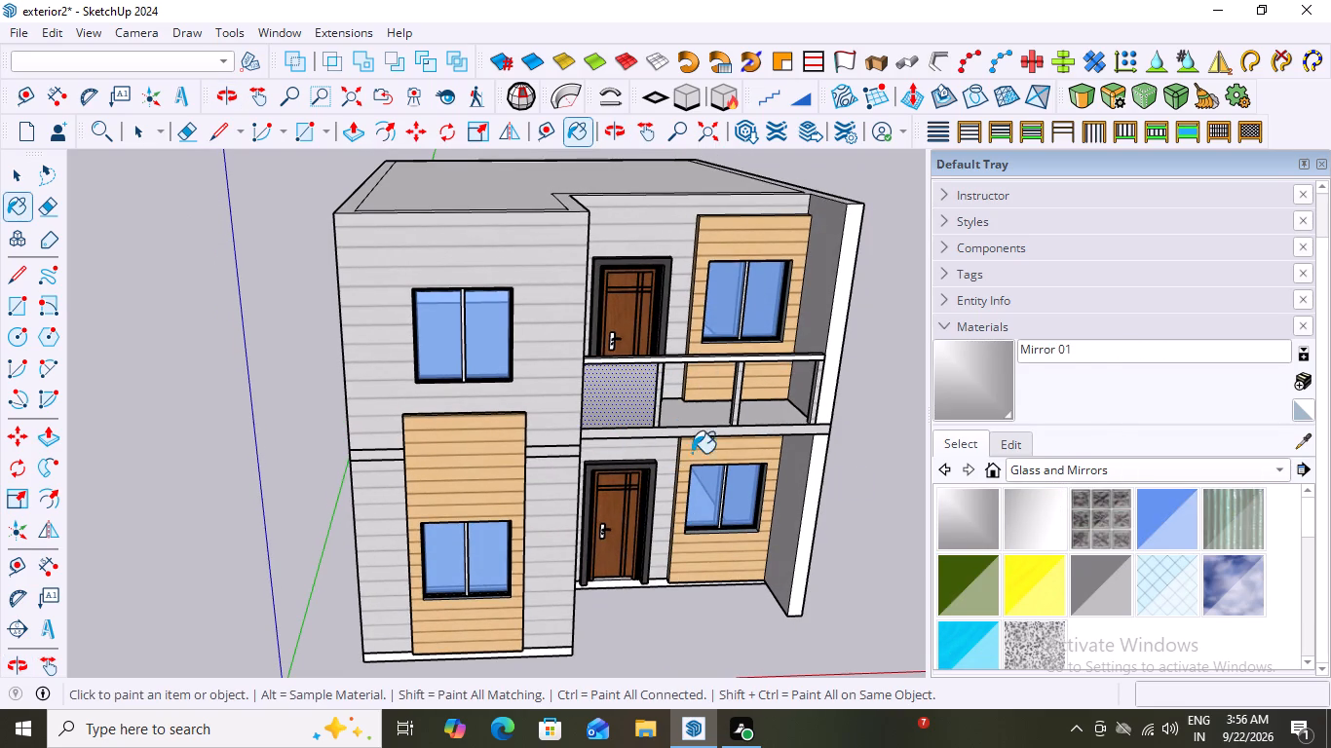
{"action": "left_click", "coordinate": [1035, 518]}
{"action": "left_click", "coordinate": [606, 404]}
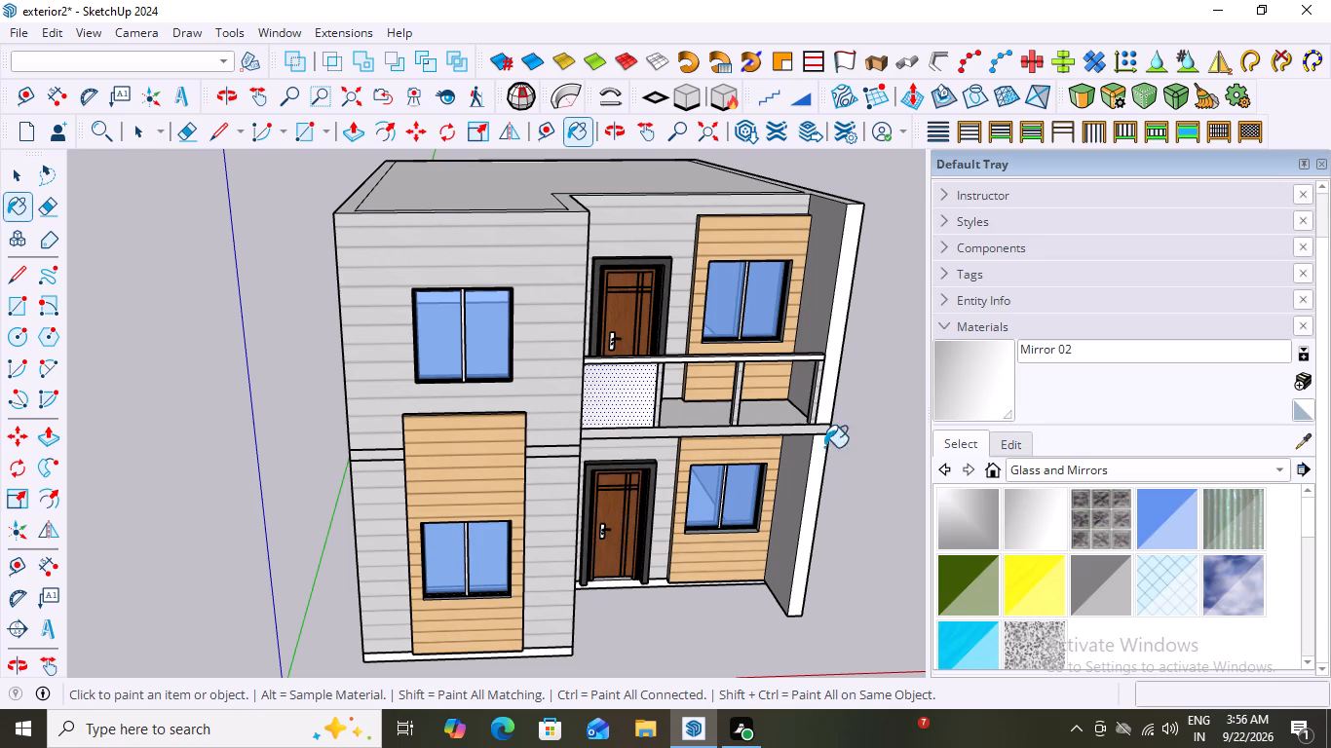
Paint the infill panel's outer and inner faces with Mirror 01 and clear the selection.
{"action": "left_click", "coordinate": [964, 522]}
{"action": "left_click", "coordinate": [610, 387]}
{"action": "middle_click_drag", "start_coordinate": [795, 476], "coordinate": [786, 481]}
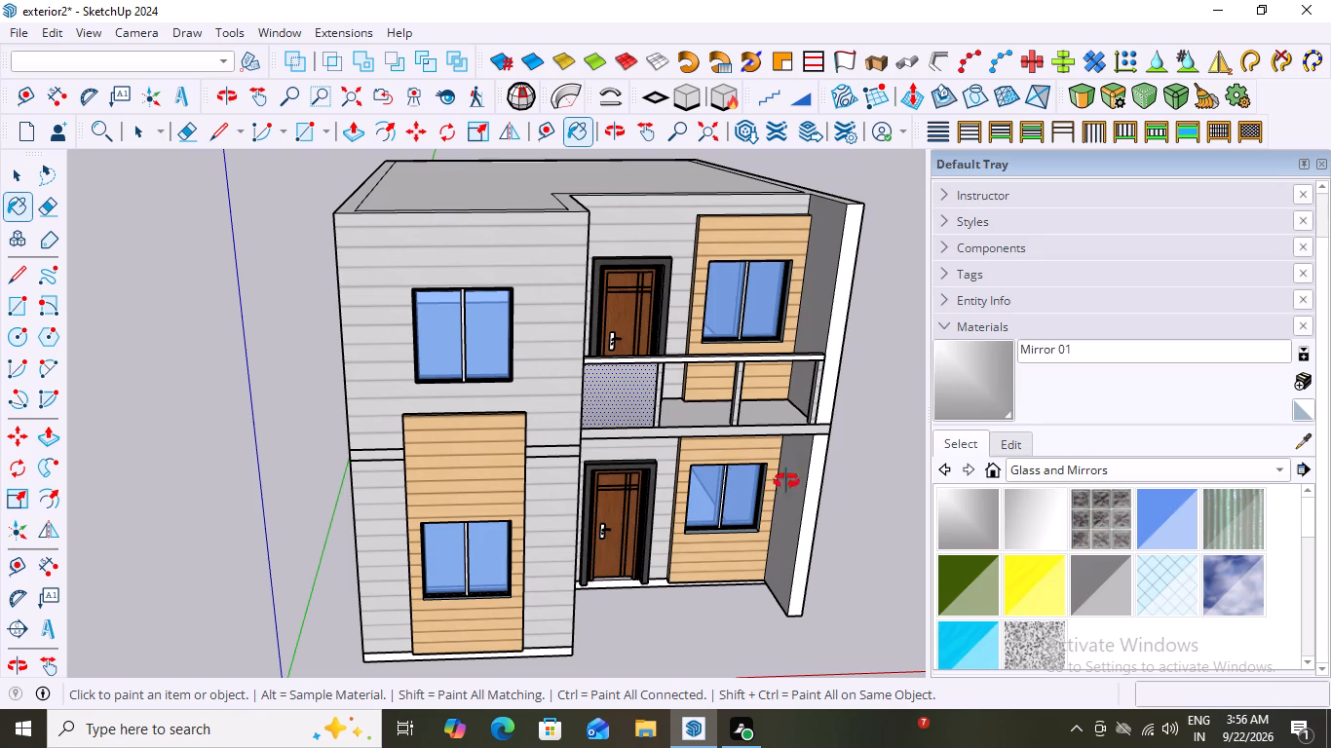
{"action": "middle_click_drag", "start_coordinate": [786, 481], "coordinate": [448, 518]}
{"action": "middle_click_drag", "start_coordinate": [513, 392], "coordinate": [397, 479]}
{"action": "scroll", "coordinate": [397, 479], "scroll_direction": "up", "scroll_amount": 1}
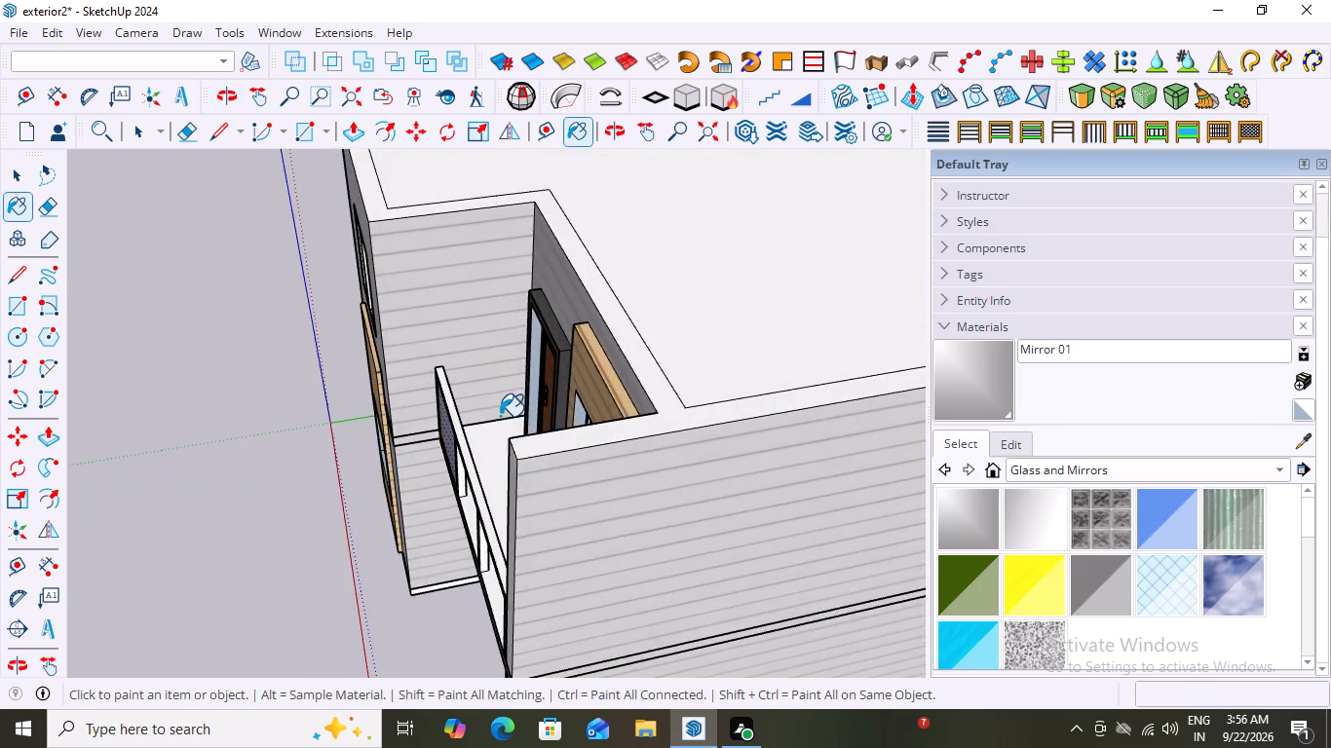
{"action": "scroll", "coordinate": [504, 412], "scroll_direction": "up", "scroll_amount": 7}
{"action": "middle_click_drag", "start_coordinate": [485, 428], "coordinate": [351, 467]}
{"action": "scroll", "coordinate": [351, 467], "scroll_direction": "up", "scroll_amount": 2}
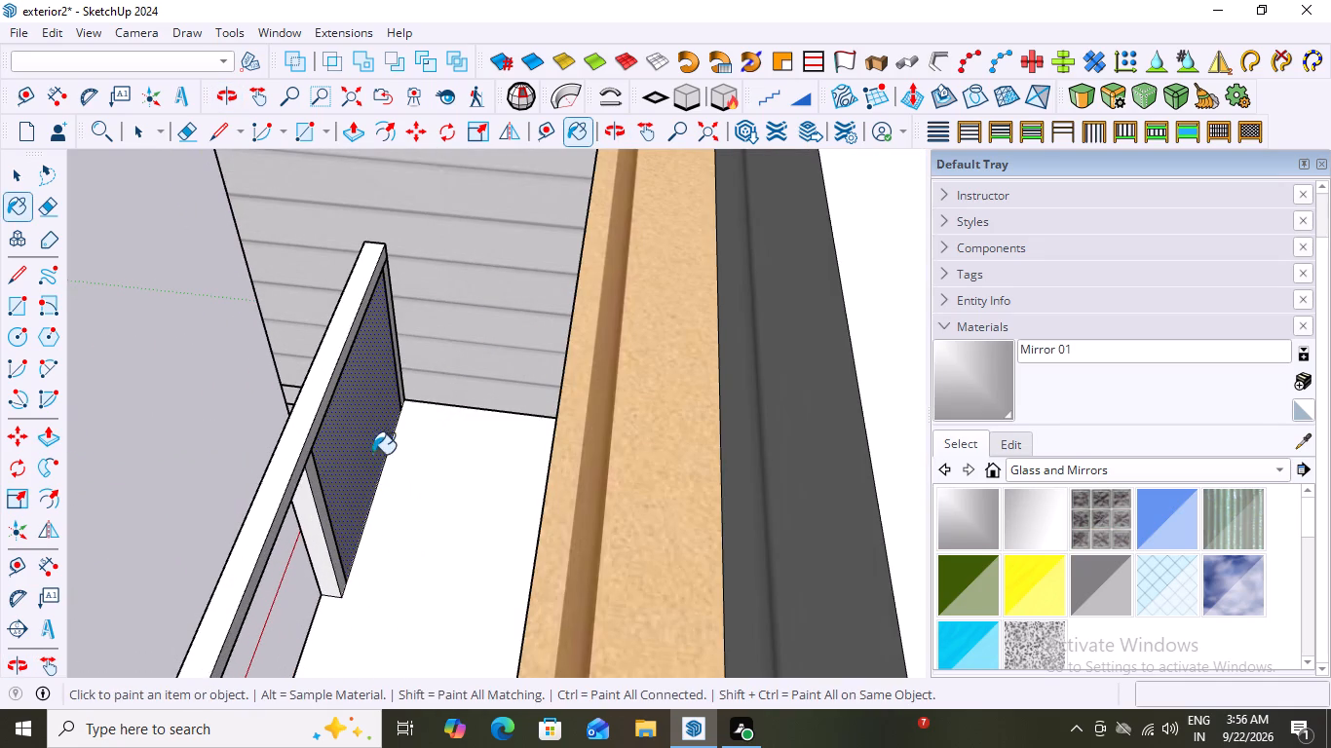
{"action": "left_click", "coordinate": [359, 435]}
{"action": "left_click", "coordinate": [960, 517]}
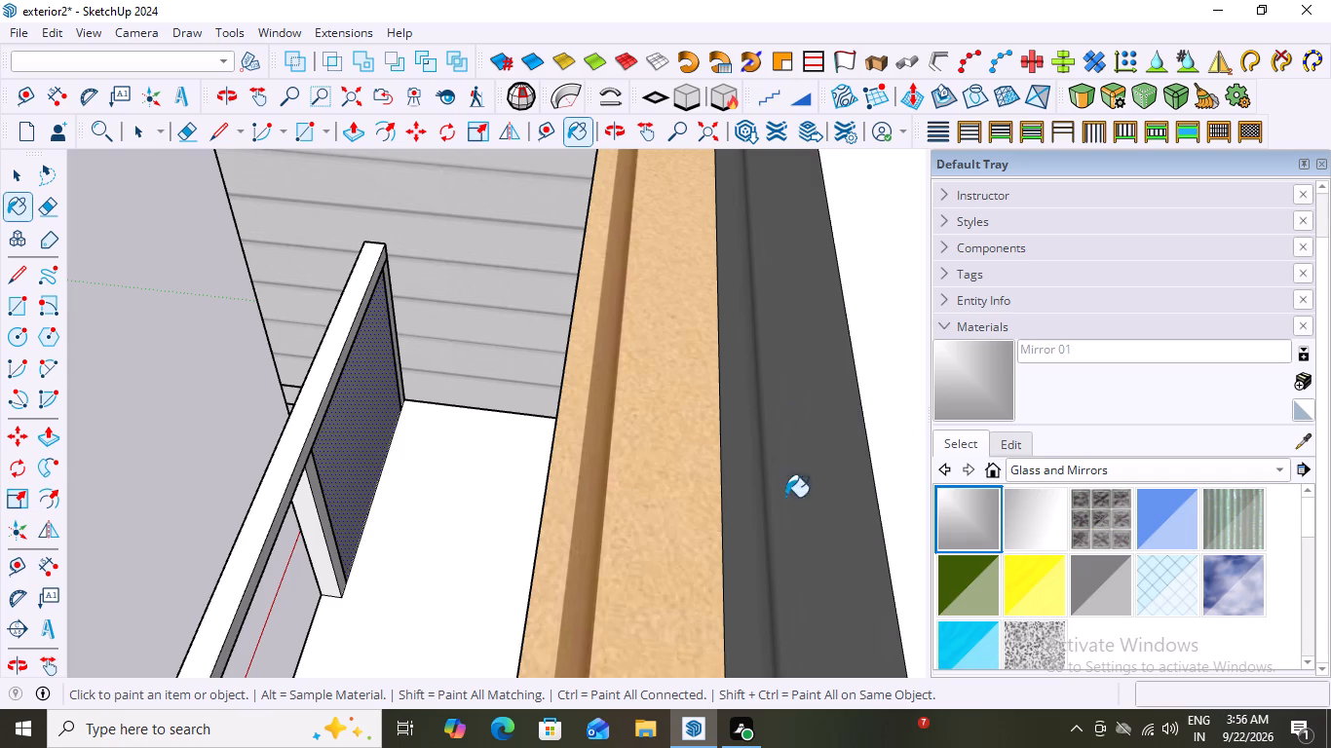
{"action": "left_click", "coordinate": [355, 424]}
{"action": "middle_click_drag", "start_coordinate": [326, 450], "coordinate": [794, 417]}
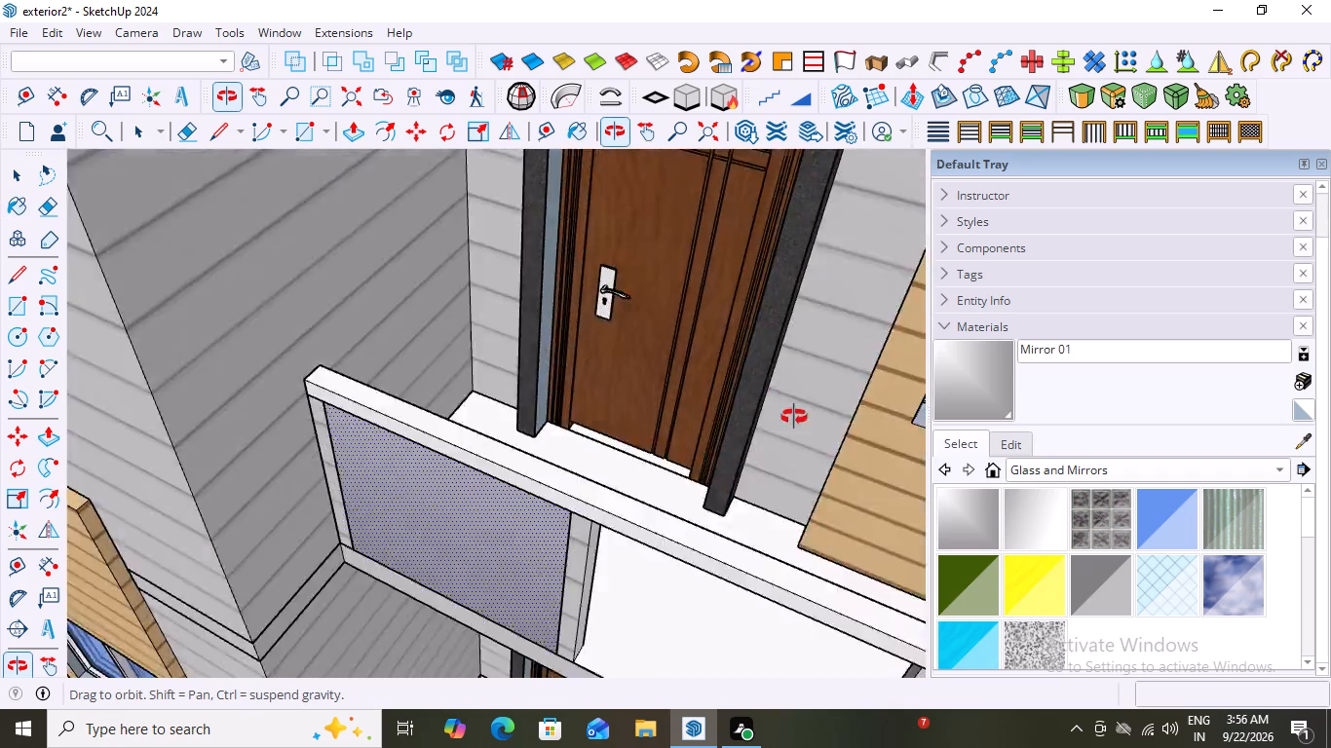
{"action": "middle_click_drag", "start_coordinate": [794, 417], "coordinate": [942, 354]}
{"action": "scroll", "coordinate": [652, 355], "scroll_direction": "down", "scroll_amount": 12}
{"action": "middle_click", "coordinate": [463, 364]}
{"action": "key", "text": "space"}
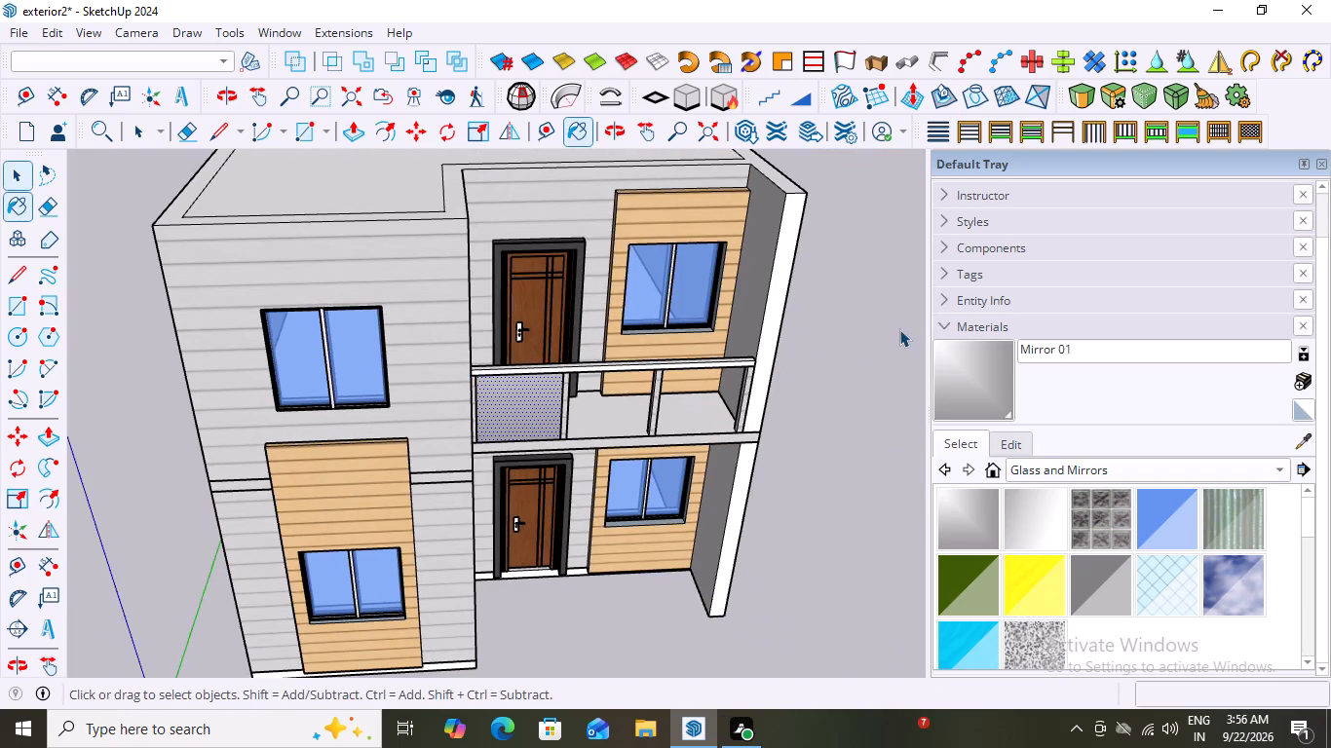
{"action": "left_click", "coordinate": [903, 333]}
Select the infill panel's inner face, facing the door, and paint it with Translucent Glass Gray.
{"action": "middle_click_drag", "start_coordinate": [702, 399], "coordinate": [647, 214]}
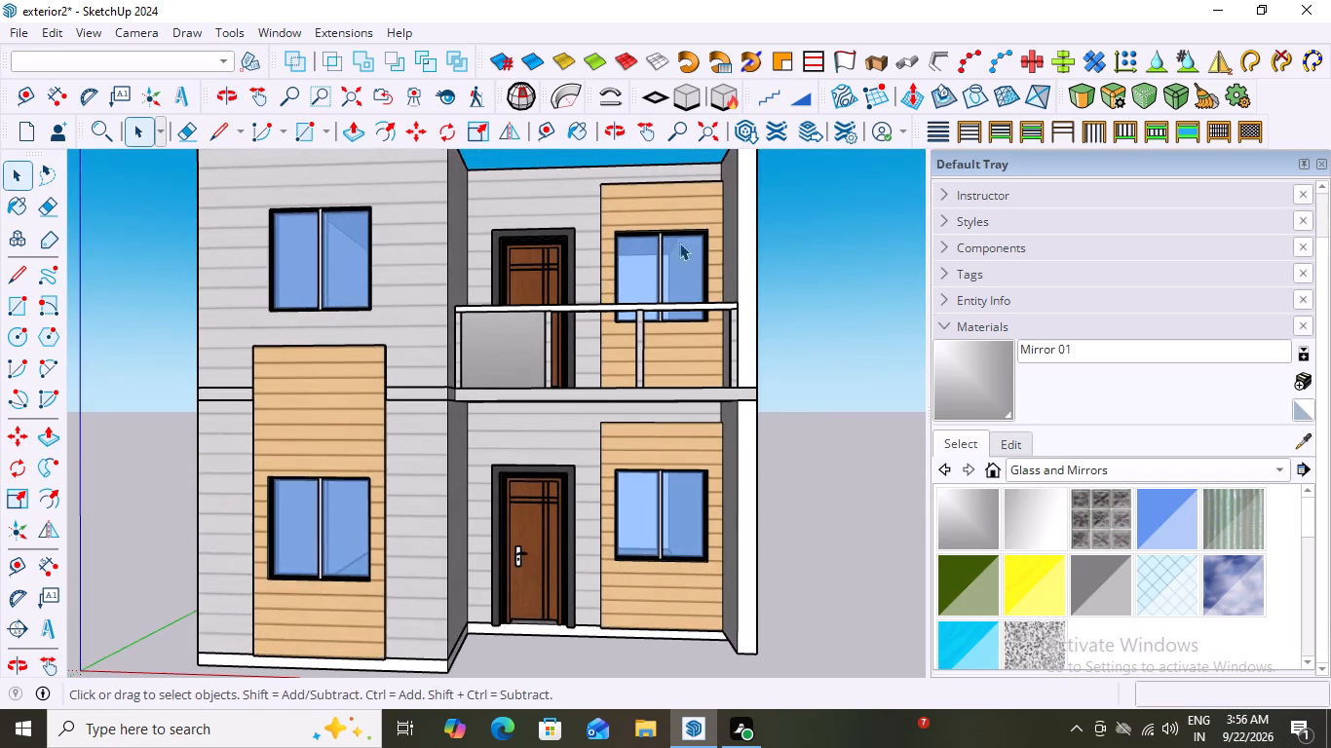
{"action": "scroll", "coordinate": [451, 327], "scroll_direction": "down", "scroll_amount": 1}
{"action": "scroll", "coordinate": [521, 344], "scroll_direction": "up", "scroll_amount": 11}
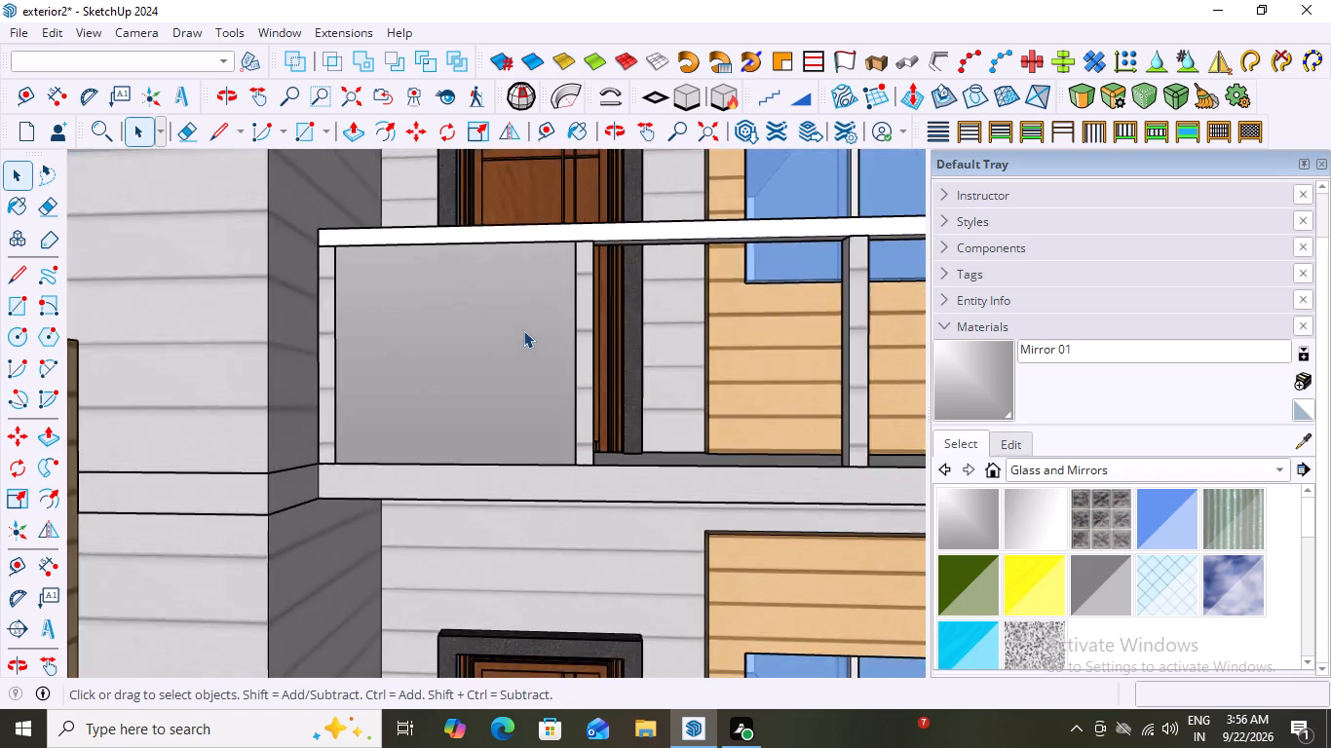
{"action": "scroll", "coordinate": [523, 330], "scroll_direction": "up", "scroll_amount": 9}
{"action": "scroll", "coordinate": [511, 365], "scroll_direction": "down", "scroll_amount": 20}
{"action": "scroll", "coordinate": [511, 365], "scroll_direction": "down", "scroll_amount": 1}
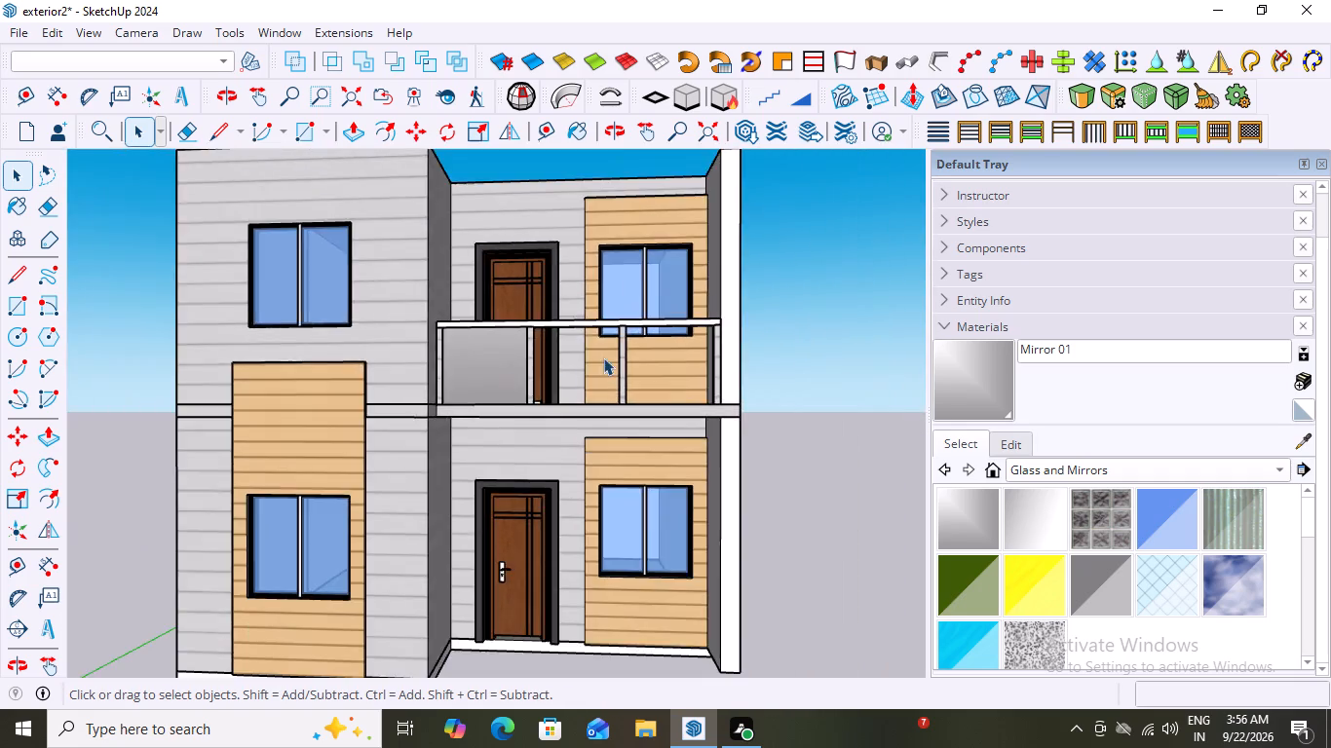
{"action": "middle_click_drag", "start_coordinate": [603, 357], "coordinate": [269, 600]}
{"action": "scroll", "coordinate": [385, 388], "scroll_direction": "up", "scroll_amount": 1}
{"action": "middle_click_drag", "start_coordinate": [431, 380], "coordinate": [287, 507]}
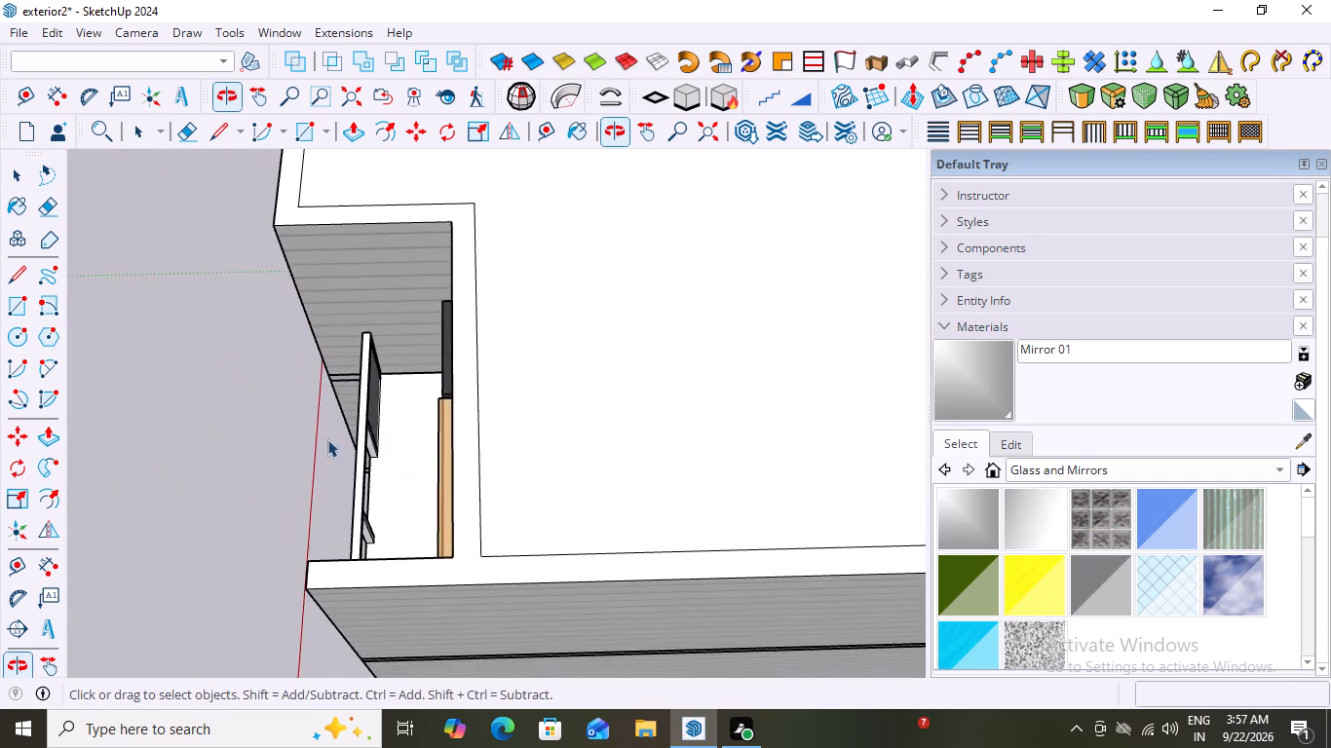
{"action": "scroll", "coordinate": [412, 409], "scroll_direction": "up", "scroll_amount": 17}
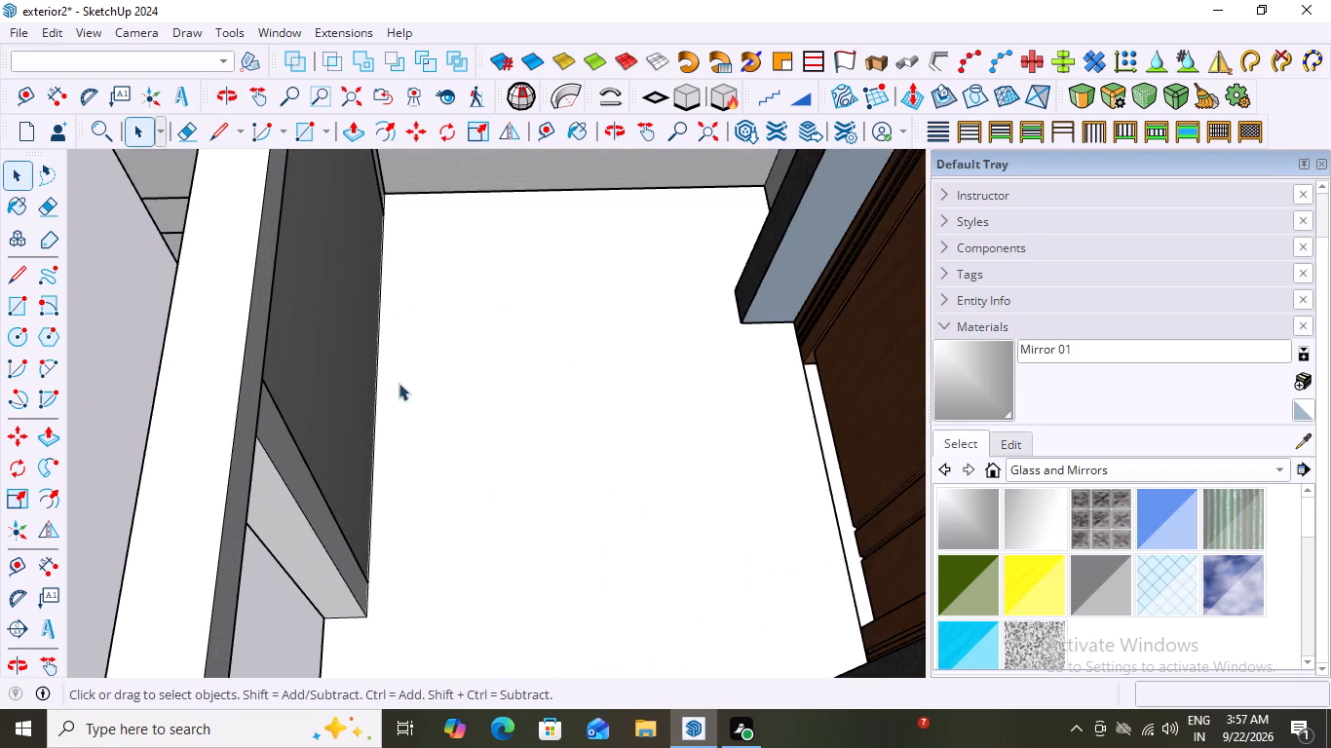
{"action": "middle_click_drag", "start_coordinate": [397, 389], "coordinate": [233, 280]}
{"action": "double_click", "coordinate": [330, 296]}
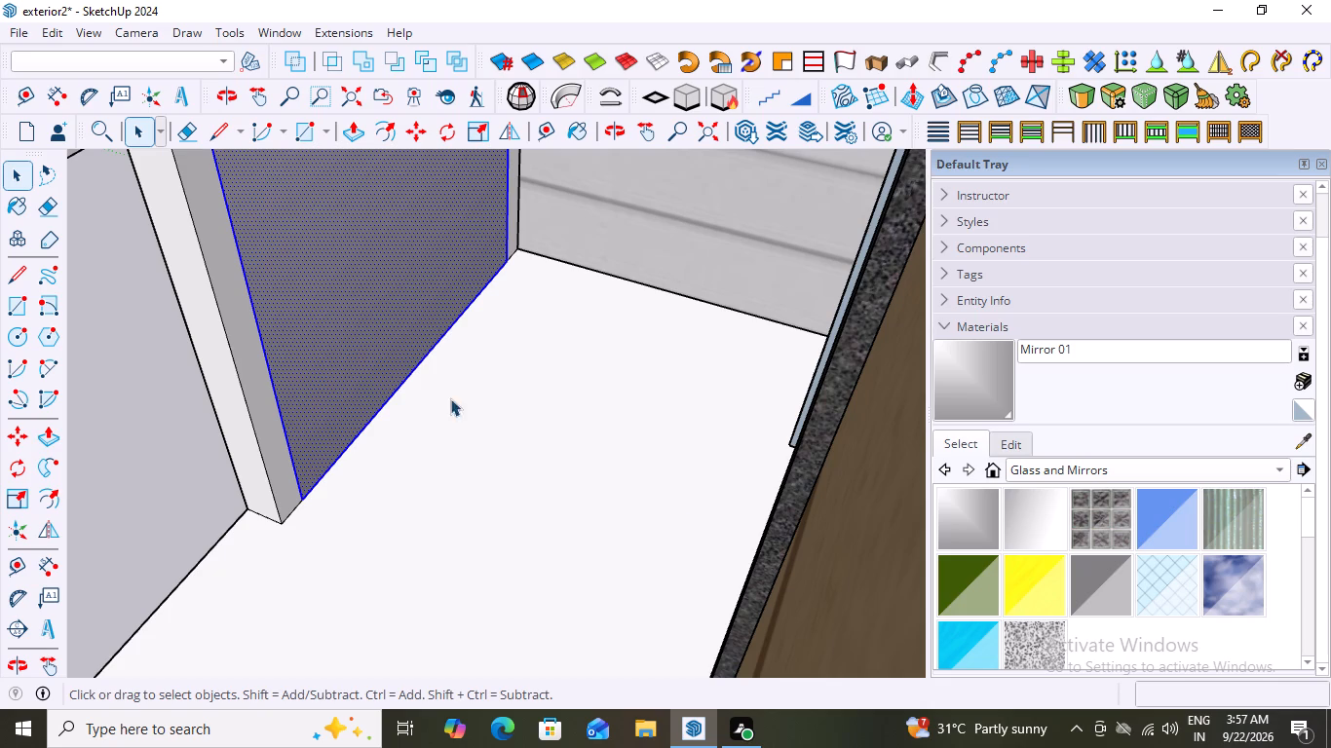
{"action": "left_click", "coordinate": [1073, 591]}
{"action": "left_click", "coordinate": [349, 337]}
Leave painting and examine the infill panel's finish from outside the front of the balcony.
{"action": "scroll", "coordinate": [279, 440], "scroll_direction": "down", "scroll_amount": 5}
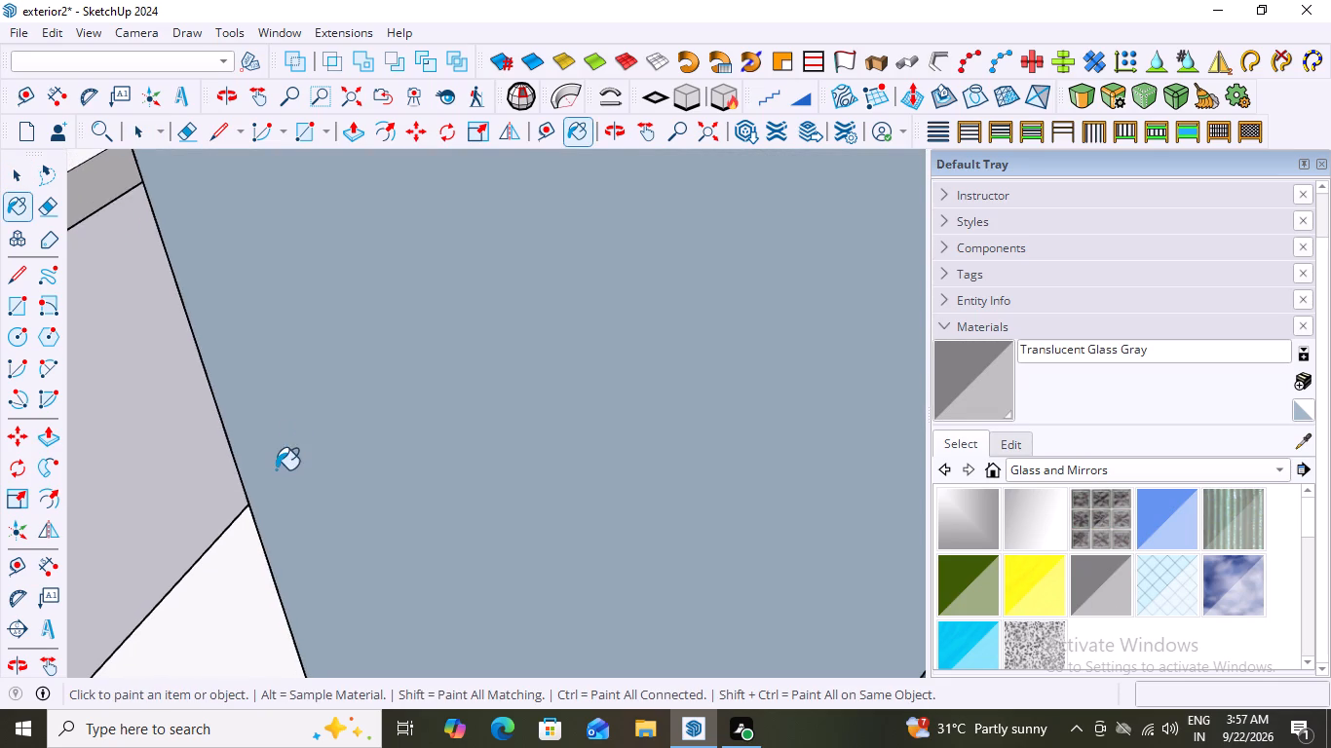
{"action": "scroll", "coordinate": [250, 433], "scroll_direction": "down", "scroll_amount": 20}
{"action": "scroll", "coordinate": [250, 433], "scroll_direction": "down", "scroll_amount": 9}
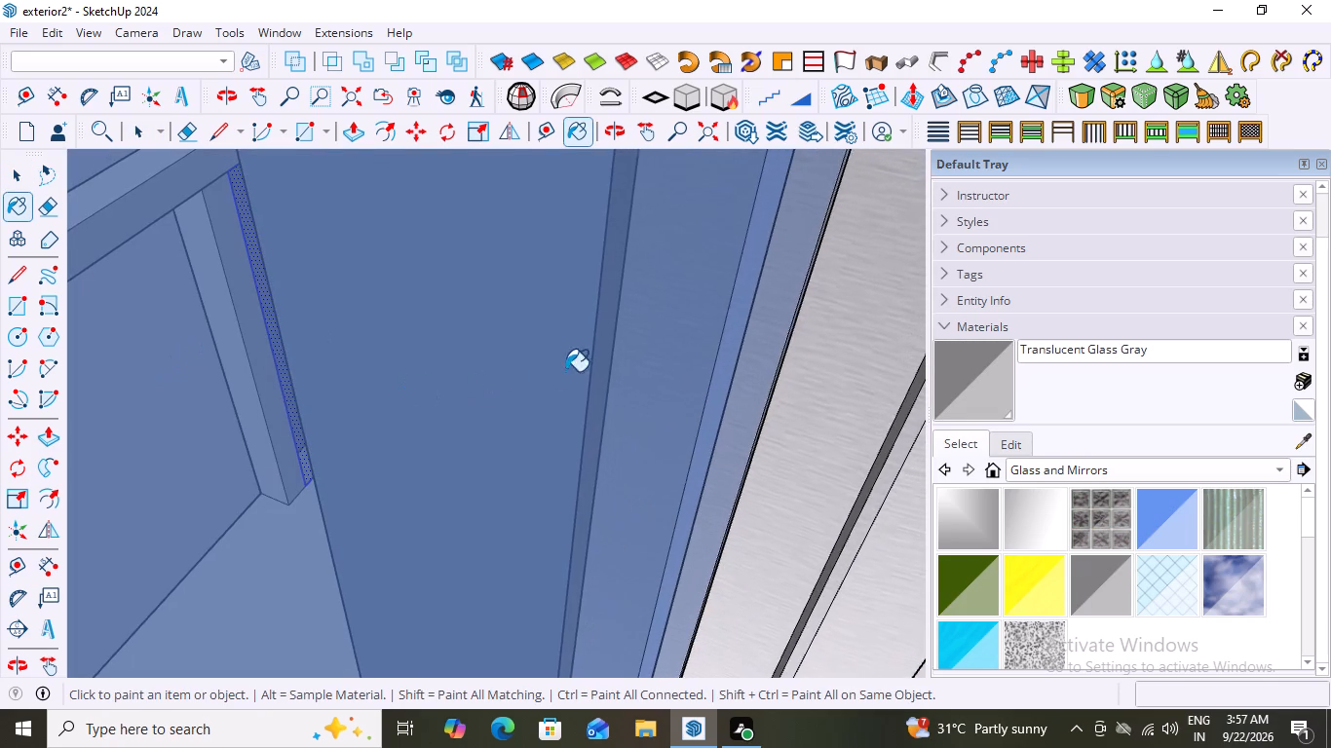
{"action": "scroll", "coordinate": [565, 371], "scroll_direction": "down", "scroll_amount": 9}
{"action": "key", "text": "Escape"}
{"action": "scroll", "coordinate": [251, 393], "scroll_direction": "down", "scroll_amount": 10}
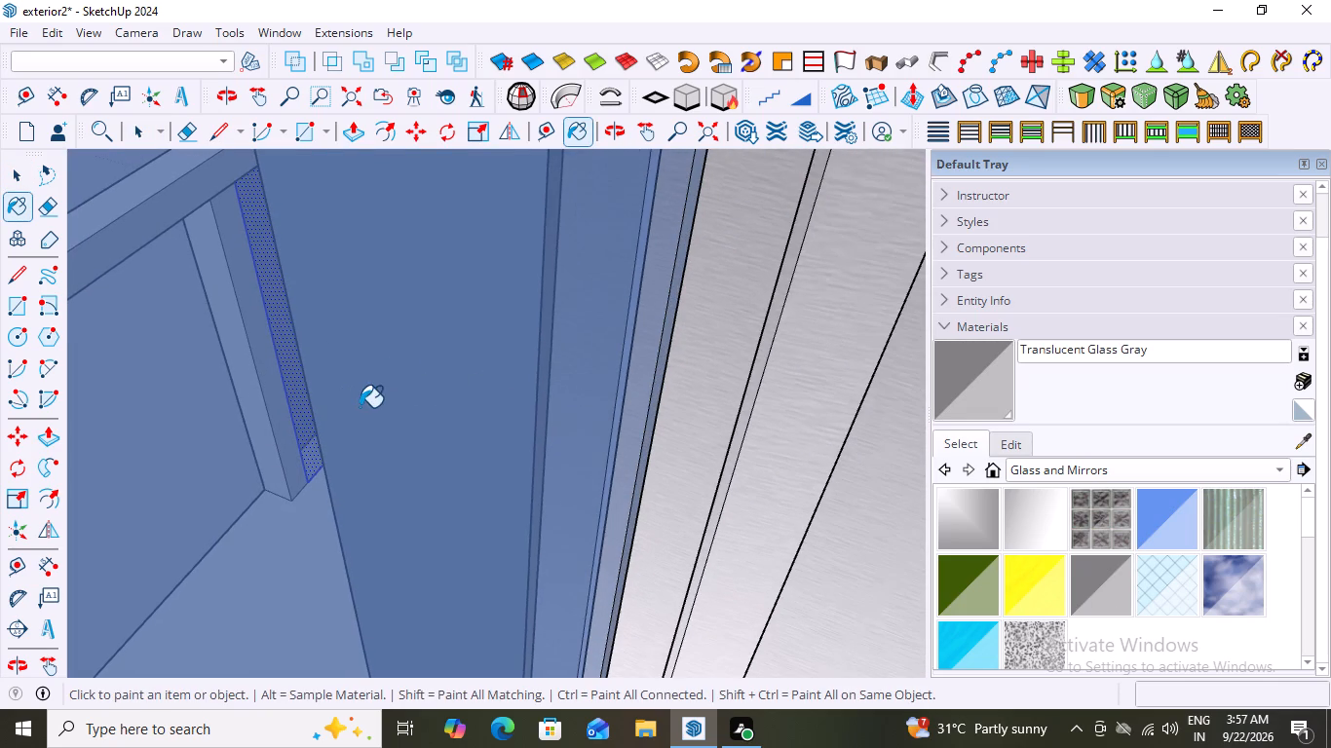
{"action": "key", "text": "space"}
{"action": "scroll", "coordinate": [306, 399], "scroll_direction": "down", "scroll_amount": 19}
{"action": "middle_click", "coordinate": [306, 399]}
{"action": "middle_click_drag", "start_coordinate": [251, 408], "coordinate": [518, 403]}
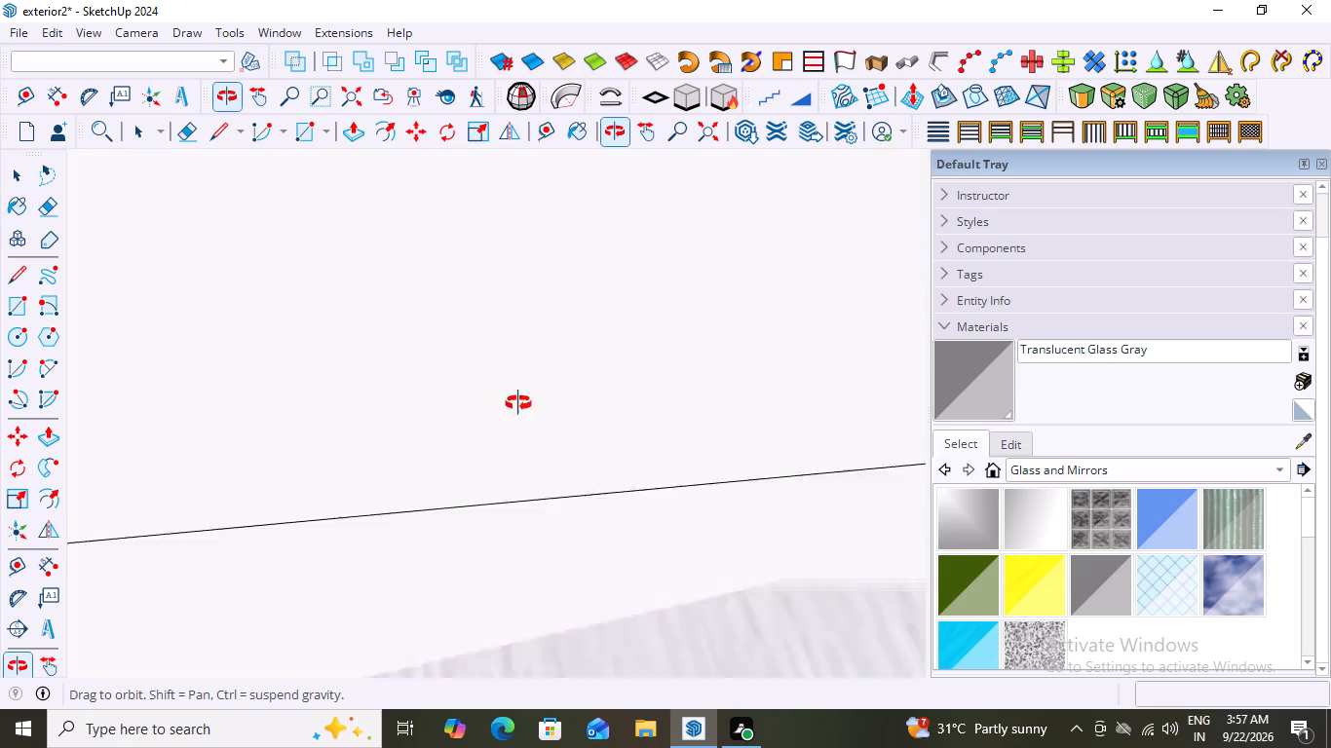
{"action": "middle_click_drag", "start_coordinate": [518, 403], "coordinate": [551, 398]}
{"action": "scroll", "coordinate": [553, 398], "scroll_direction": "down", "scroll_amount": 1}
{"action": "scroll", "coordinate": [432, 350], "scroll_direction": "down", "scroll_amount": 20}
{"action": "scroll", "coordinate": [432, 350], "scroll_direction": "down", "scroll_amount": 9}
{"action": "middle_click", "coordinate": [298, 402]}
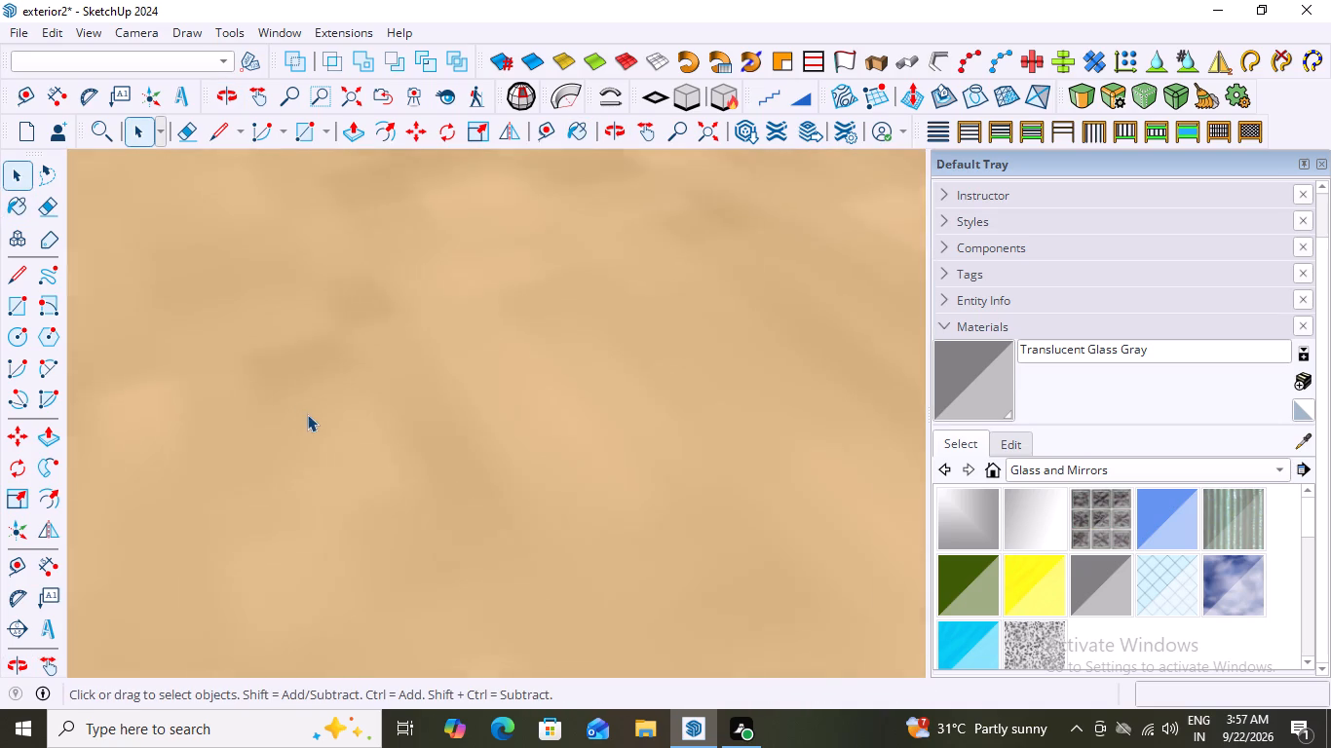
{"action": "scroll", "coordinate": [307, 414], "scroll_direction": "down", "scroll_amount": 1}
{"action": "scroll", "coordinate": [389, 389], "scroll_direction": "down", "scroll_amount": 20}
{"action": "scroll", "coordinate": [389, 389], "scroll_direction": "down", "scroll_amount": 6}
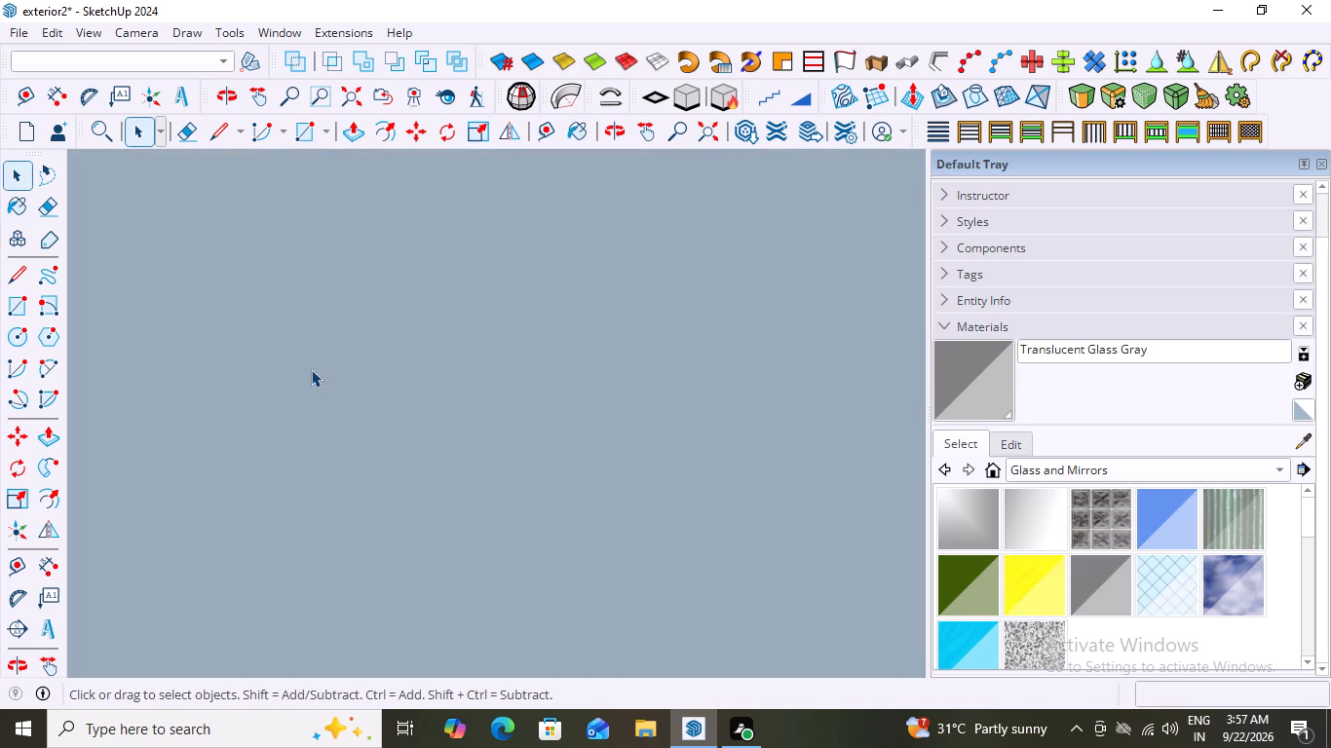
{"action": "scroll", "coordinate": [311, 369], "scroll_direction": "down", "scroll_amount": 20}
{"action": "scroll", "coordinate": [311, 369], "scroll_direction": "down", "scroll_amount": 11}
{"action": "middle_click", "coordinate": [468, 370]}
{"action": "middle_click", "coordinate": [457, 390]}
{"action": "middle_click", "coordinate": [462, 381]}
{"action": "middle_click", "coordinate": [486, 372]}
{"action": "middle_click", "coordinate": [487, 382]}
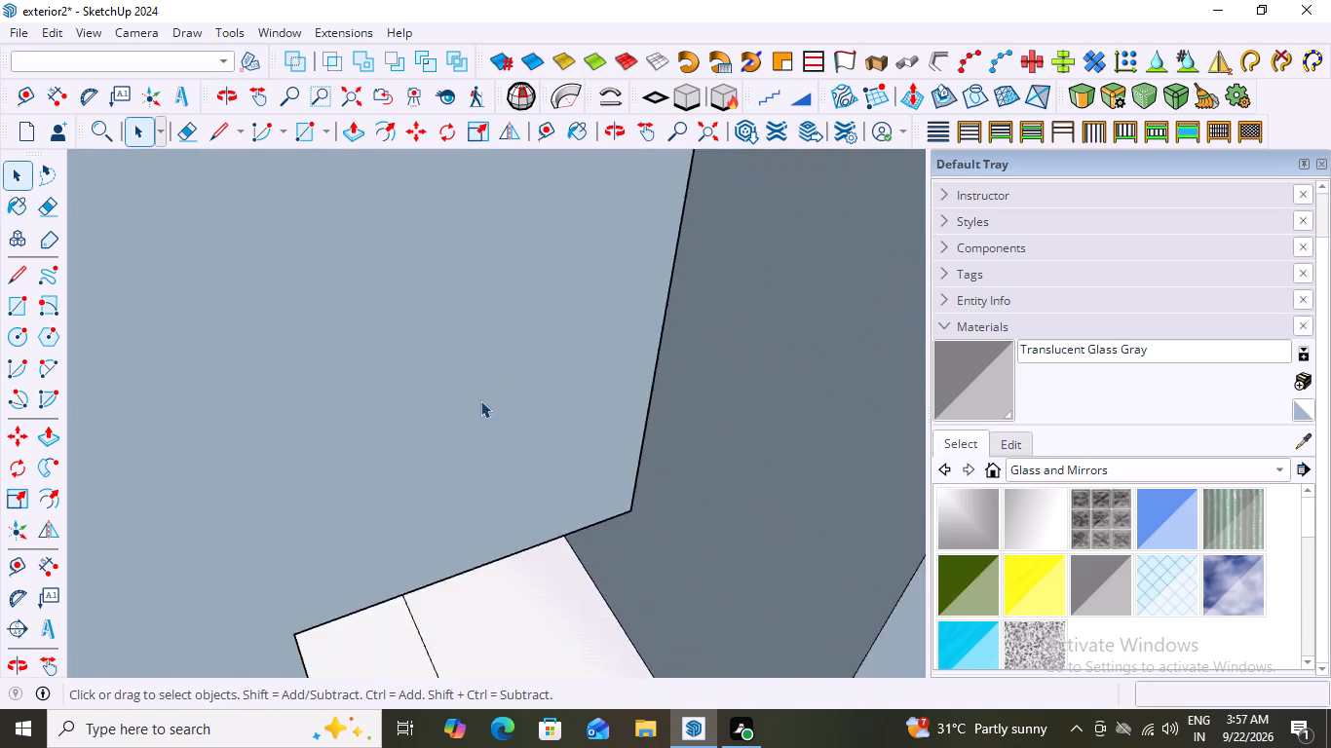
{"action": "scroll", "coordinate": [480, 400], "scroll_direction": "down", "scroll_amount": 20}
{"action": "scroll", "coordinate": [480, 400], "scroll_direction": "down", "scroll_amount": 11}
{"action": "middle_click", "coordinate": [487, 395]}
{"action": "middle_click", "coordinate": [488, 396]}
{"action": "middle_click", "coordinate": [491, 393]}
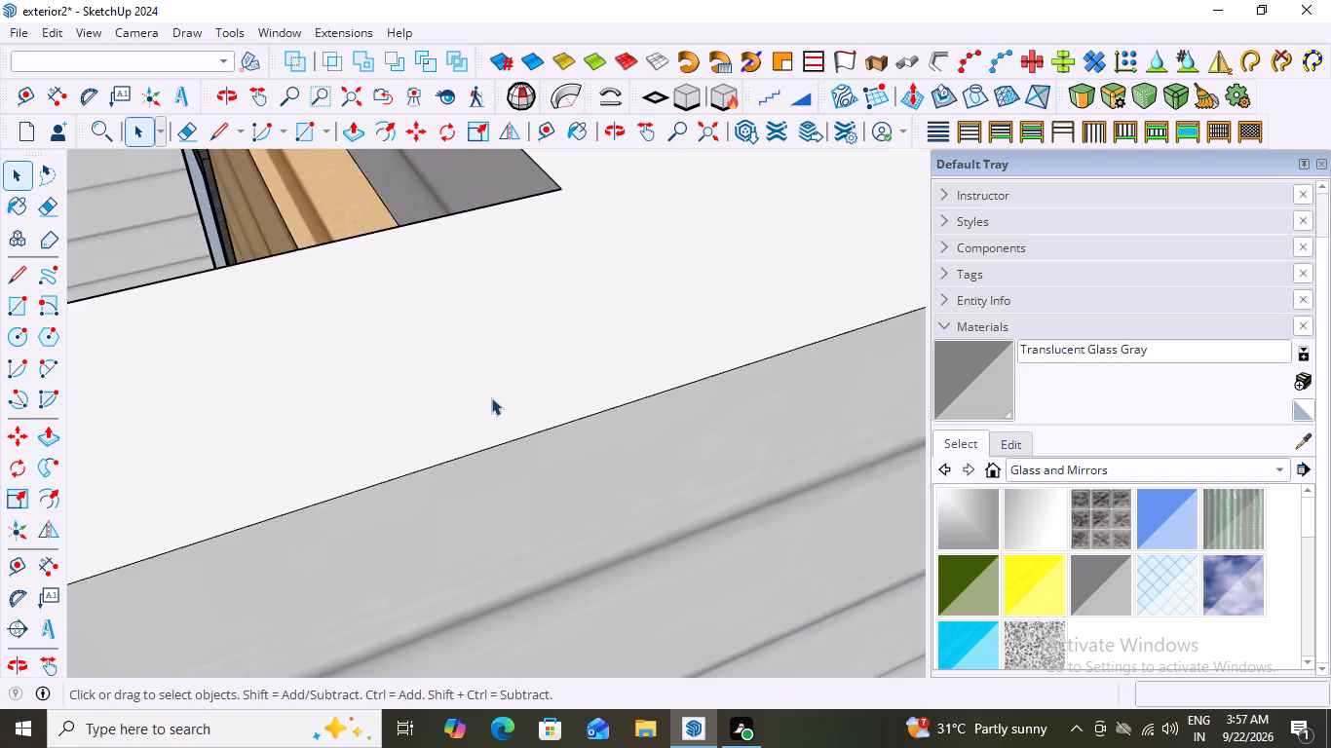
{"action": "scroll", "coordinate": [491, 397], "scroll_direction": "down", "scroll_amount": 20}
{"action": "scroll", "coordinate": [491, 397], "scroll_direction": "down", "scroll_amount": 11}
{"action": "middle_click", "coordinate": [490, 404]}
{"action": "middle_click", "coordinate": [489, 409]}
{"action": "middle_click", "coordinate": [490, 405]}
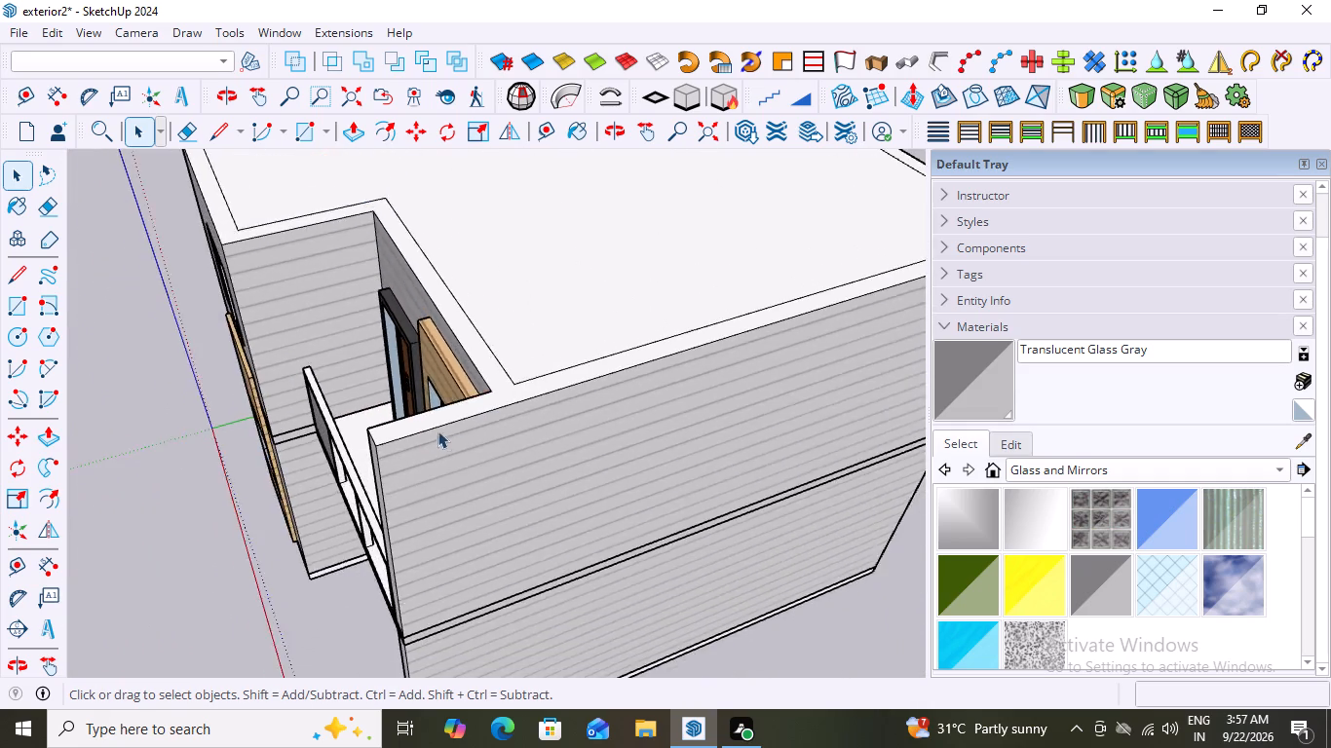
{"action": "scroll", "coordinate": [437, 430], "scroll_direction": "down", "scroll_amount": 4}
{"action": "middle_click_drag", "start_coordinate": [314, 432], "coordinate": [585, 450]}
{"action": "scroll", "coordinate": [453, 532], "scroll_direction": "up", "scroll_amount": 5}
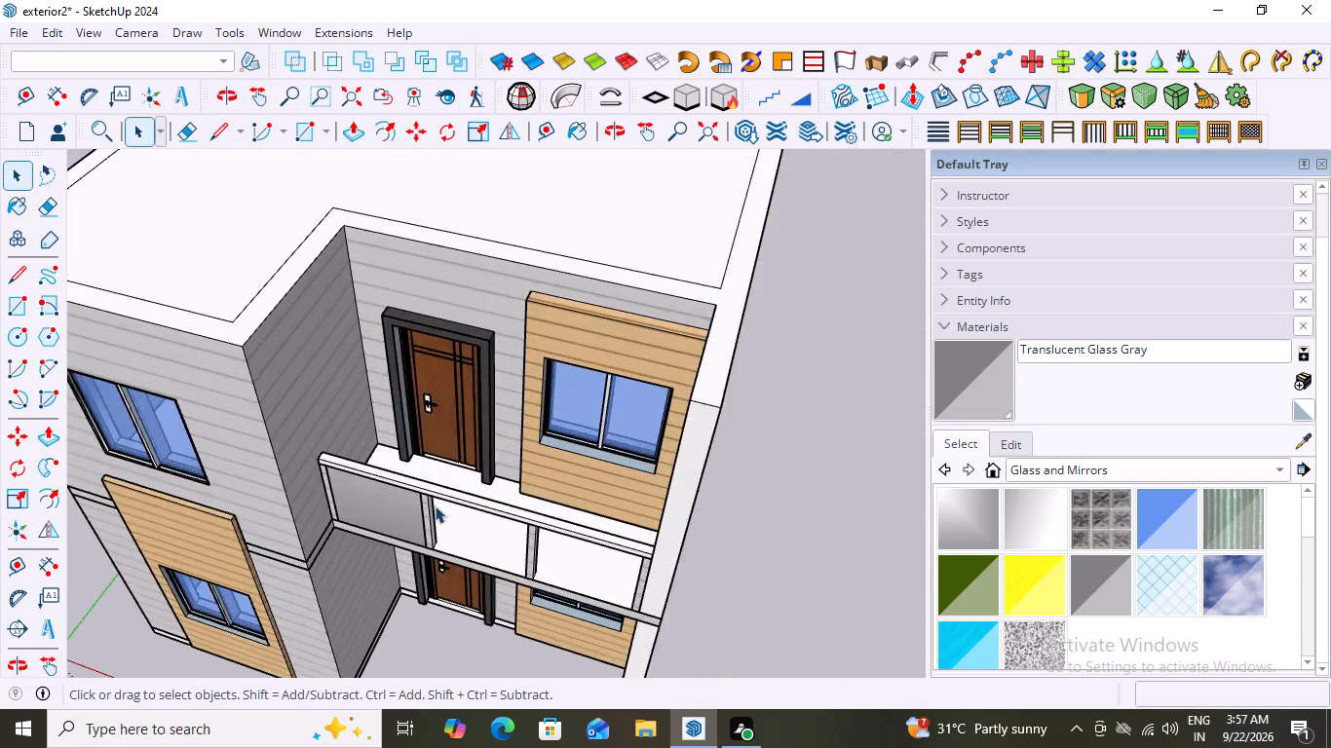
Examine the balcony infill panel's finish up close and from the front and side of the house.
{"action": "scroll", "coordinate": [435, 505], "scroll_direction": "up", "scroll_amount": 3}
{"action": "middle_click_drag", "start_coordinate": [404, 510], "coordinate": [509, 311]}
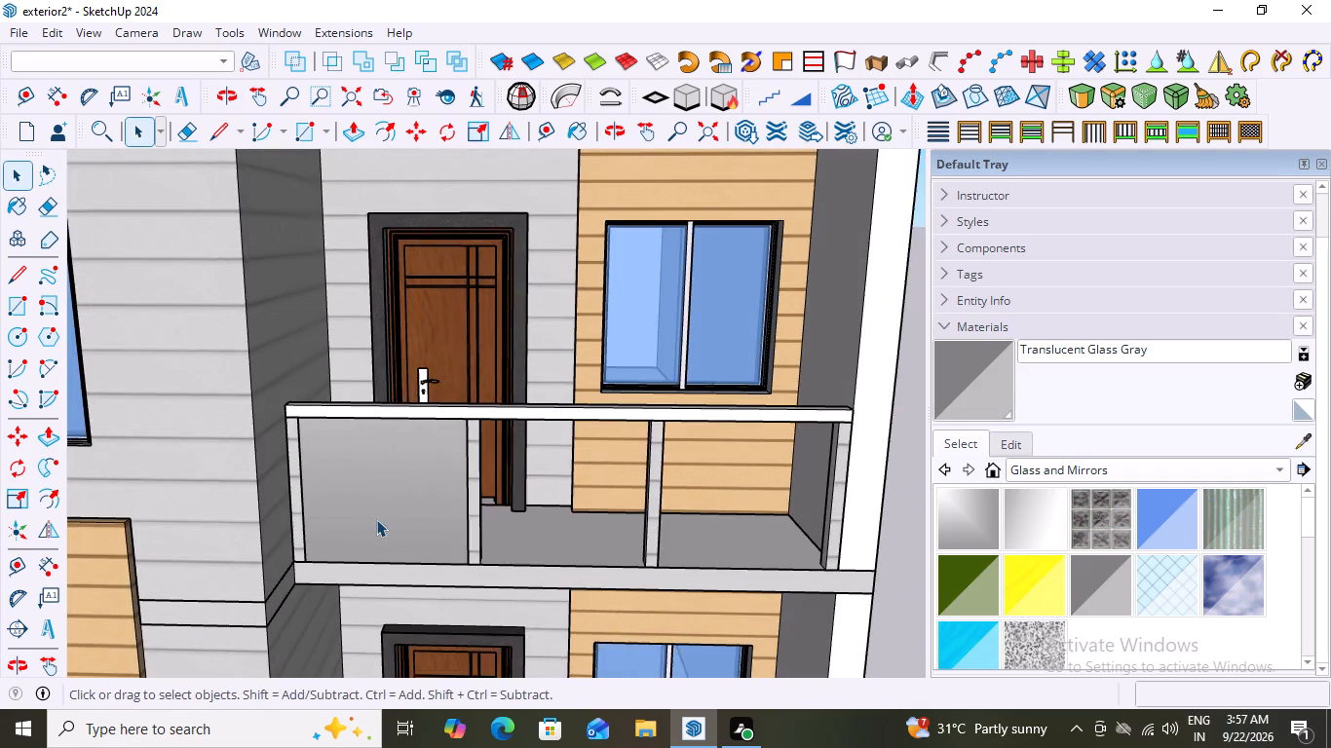
{"action": "scroll", "coordinate": [376, 519], "scroll_direction": "up", "scroll_amount": 6}
{"action": "scroll", "coordinate": [460, 467], "scroll_direction": "up", "scroll_amount": 5}
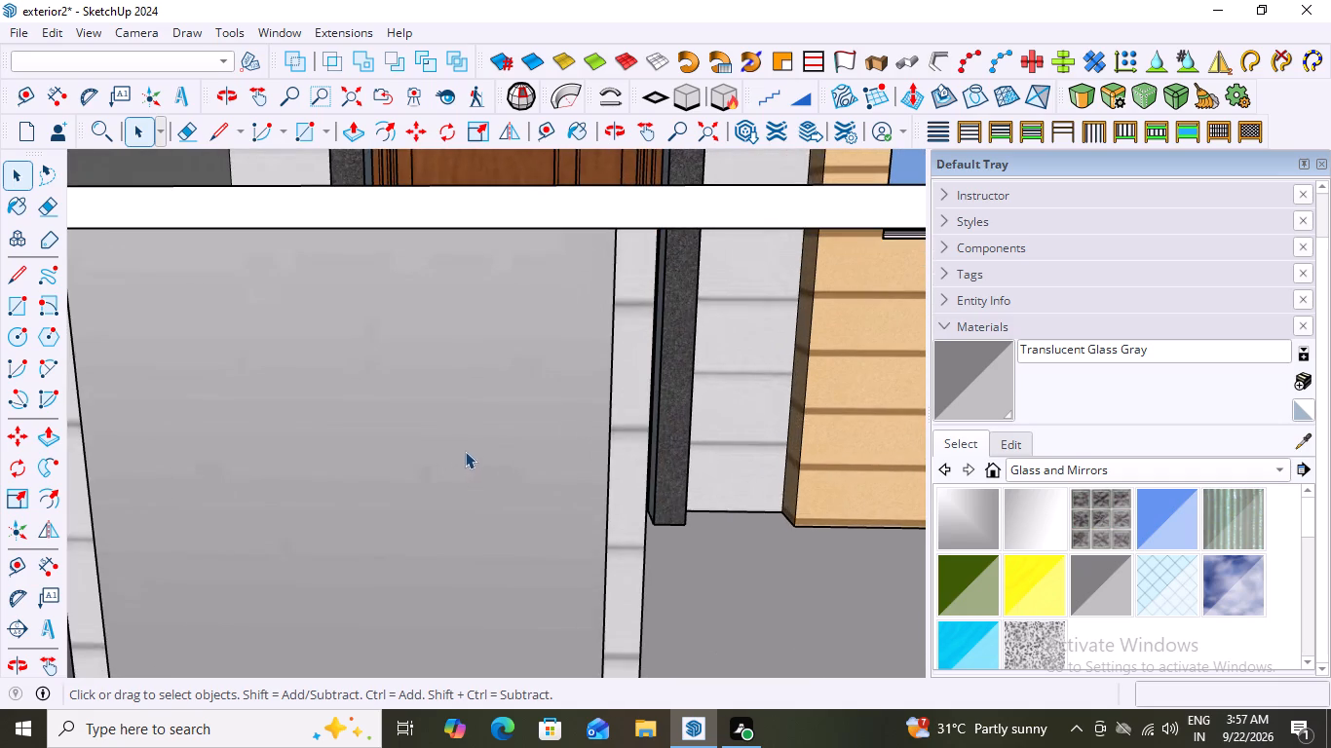
{"action": "scroll", "coordinate": [467, 450], "scroll_direction": "down", "scroll_amount": 18}
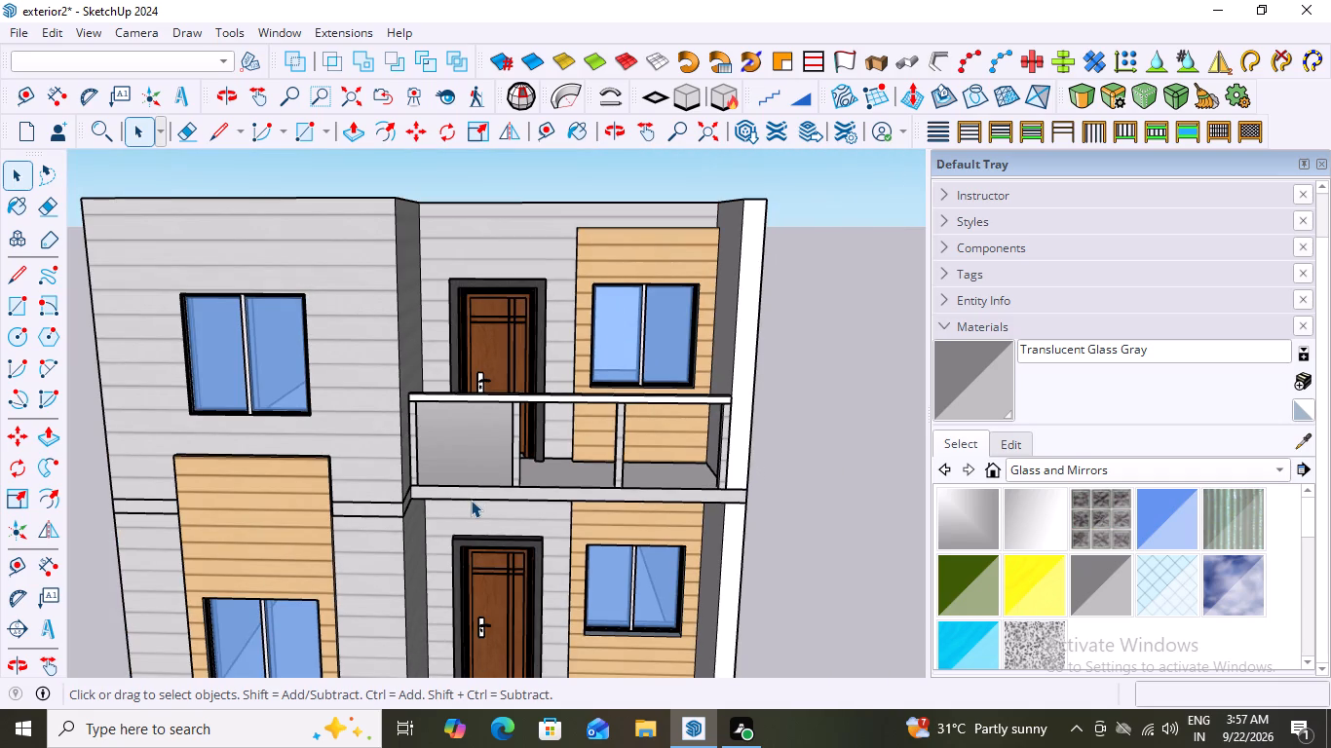
{"action": "middle_click_drag", "start_coordinate": [554, 500], "coordinate": [315, 504]}
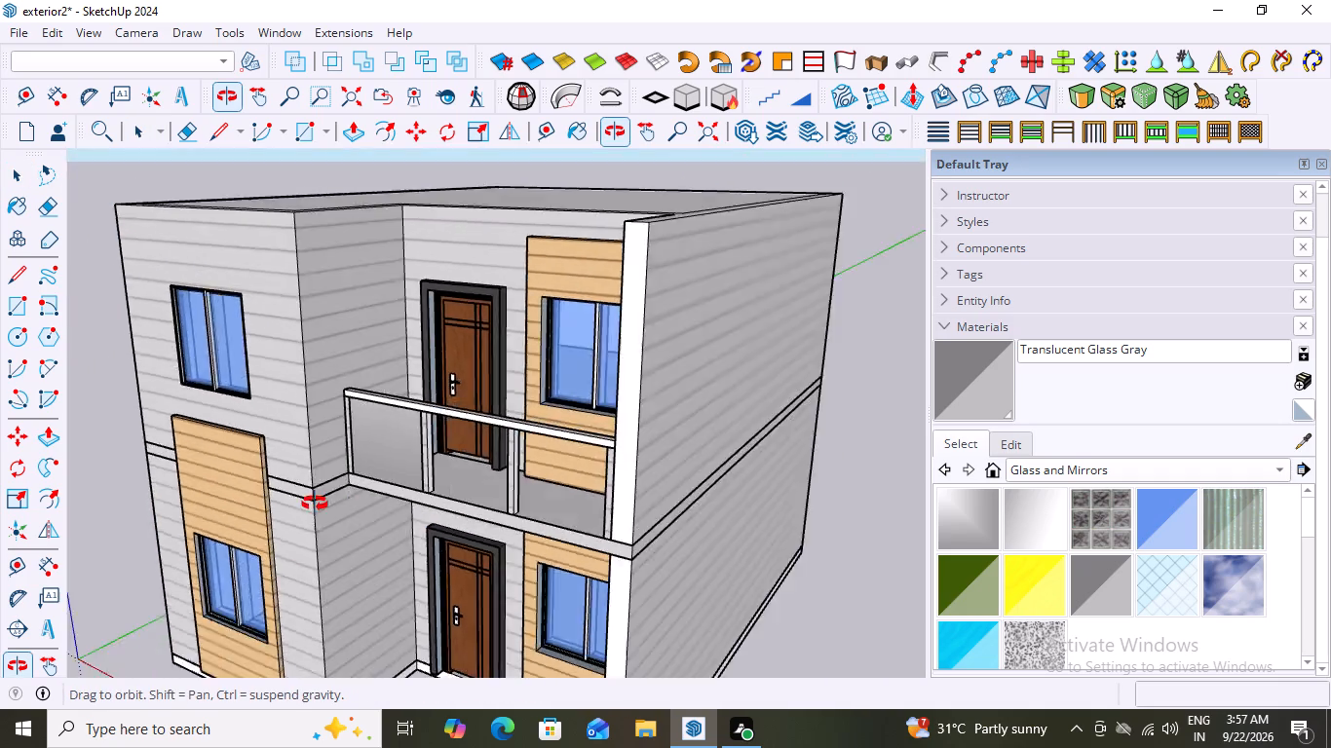
{"action": "middle_click_drag", "start_coordinate": [315, 504], "coordinate": [498, 519]}
{"action": "scroll", "coordinate": [561, 475], "scroll_direction": "down", "scroll_amount": 1}
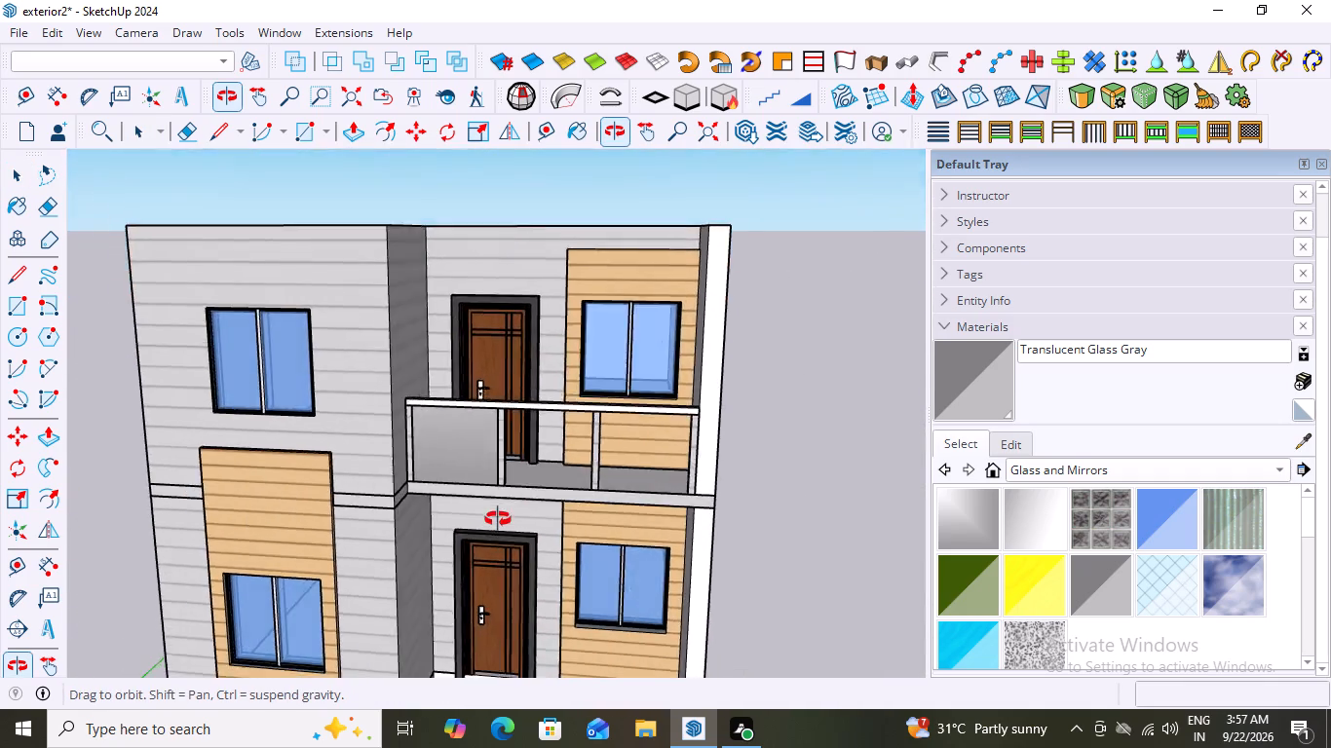
{"action": "middle_click_drag", "start_coordinate": [498, 519], "coordinate": [594, 564]}
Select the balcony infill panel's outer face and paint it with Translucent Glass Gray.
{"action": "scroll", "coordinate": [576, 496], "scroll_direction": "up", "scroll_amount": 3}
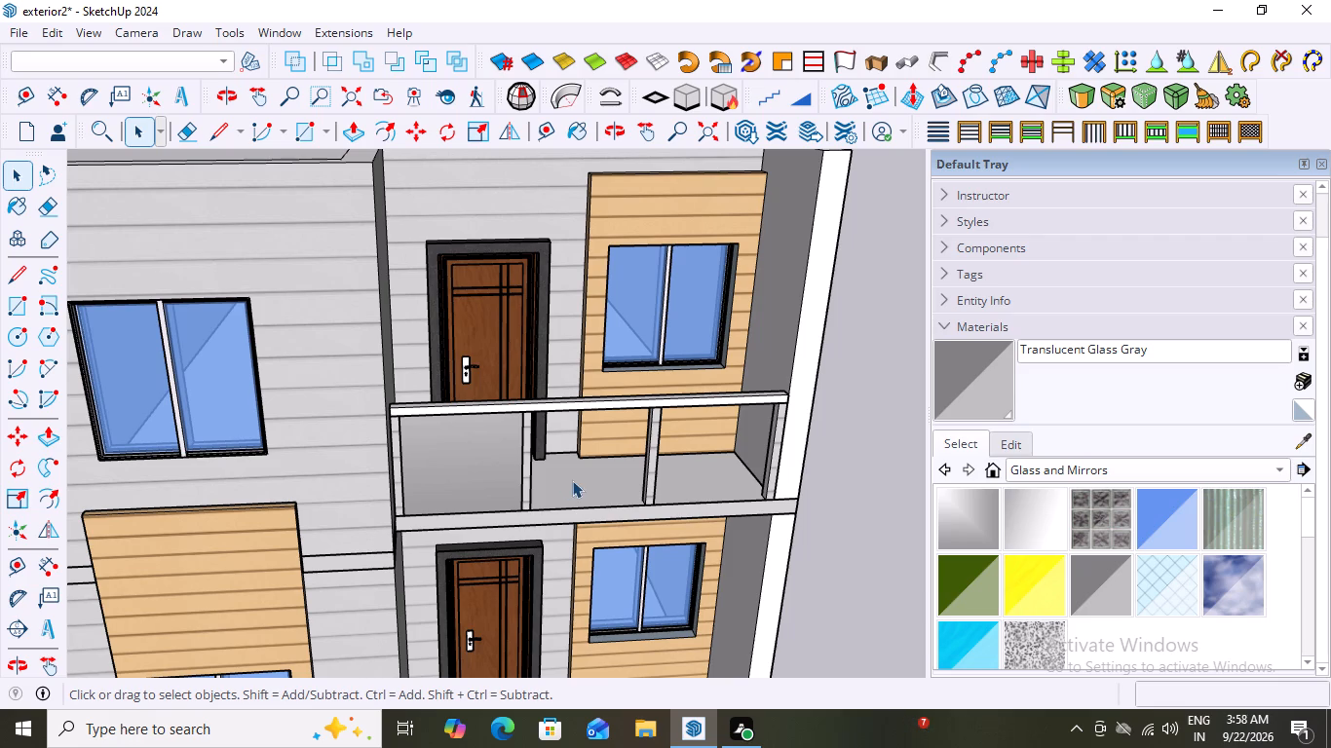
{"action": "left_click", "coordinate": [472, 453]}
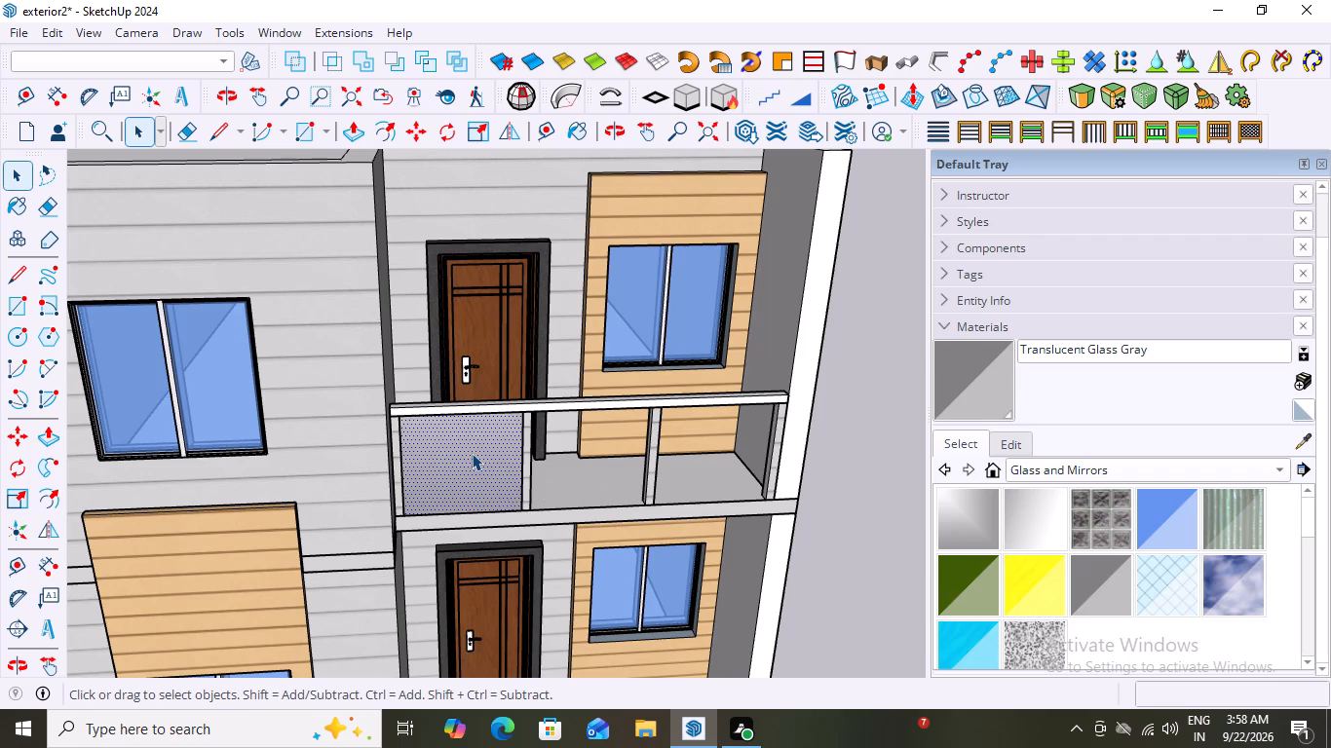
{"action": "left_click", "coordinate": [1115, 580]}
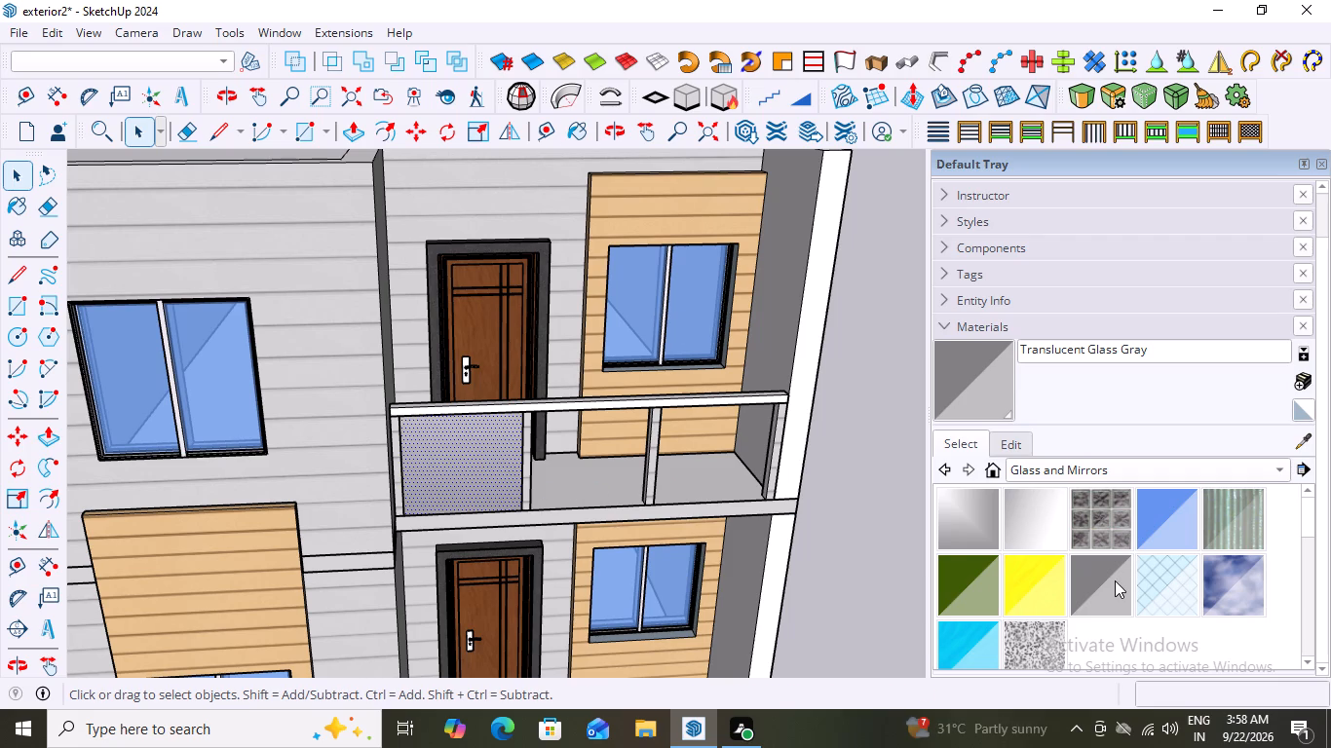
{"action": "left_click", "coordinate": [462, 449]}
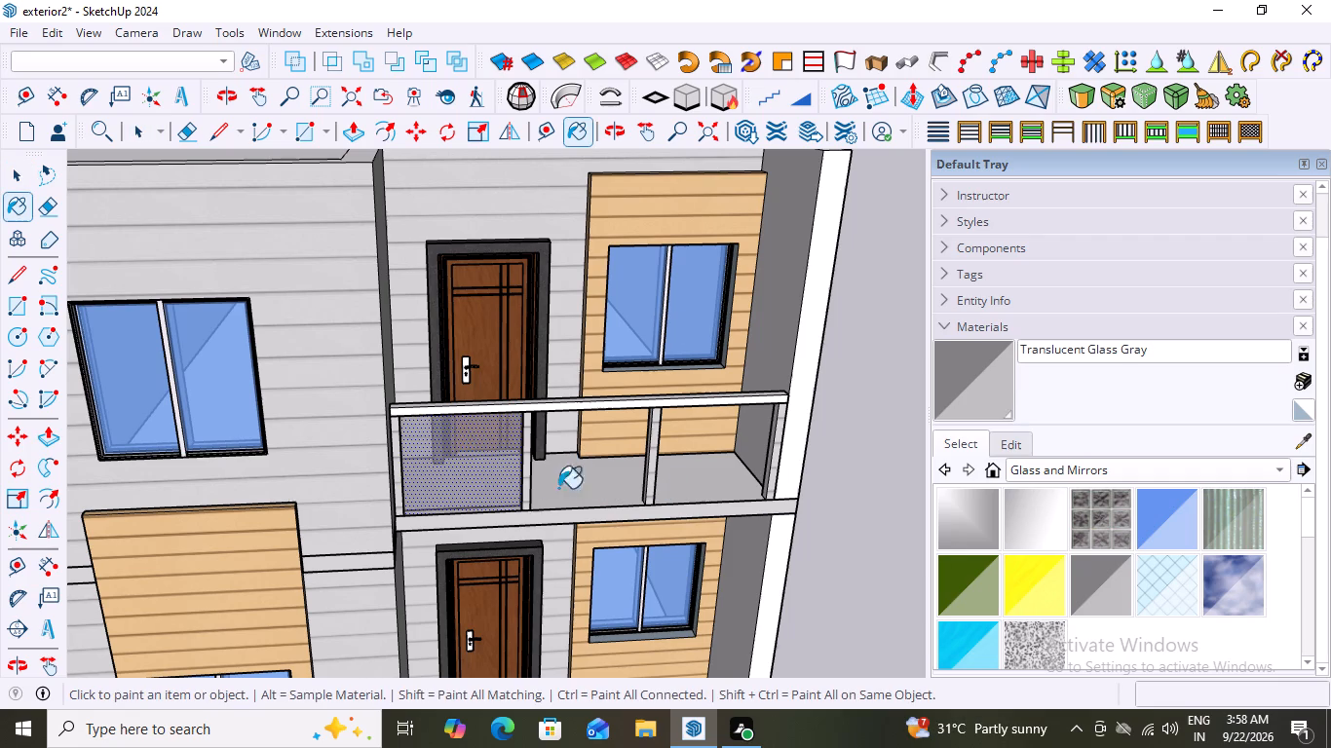
Paint the infill panel's inner face with Translucent Glass Gray and Translucent Resin Crush Gray in turn, leave painting and clear the selection.
{"action": "middle_click_drag", "start_coordinate": [590, 483], "coordinate": [165, 635]}
{"action": "scroll", "coordinate": [399, 389], "scroll_direction": "up", "scroll_amount": 3}
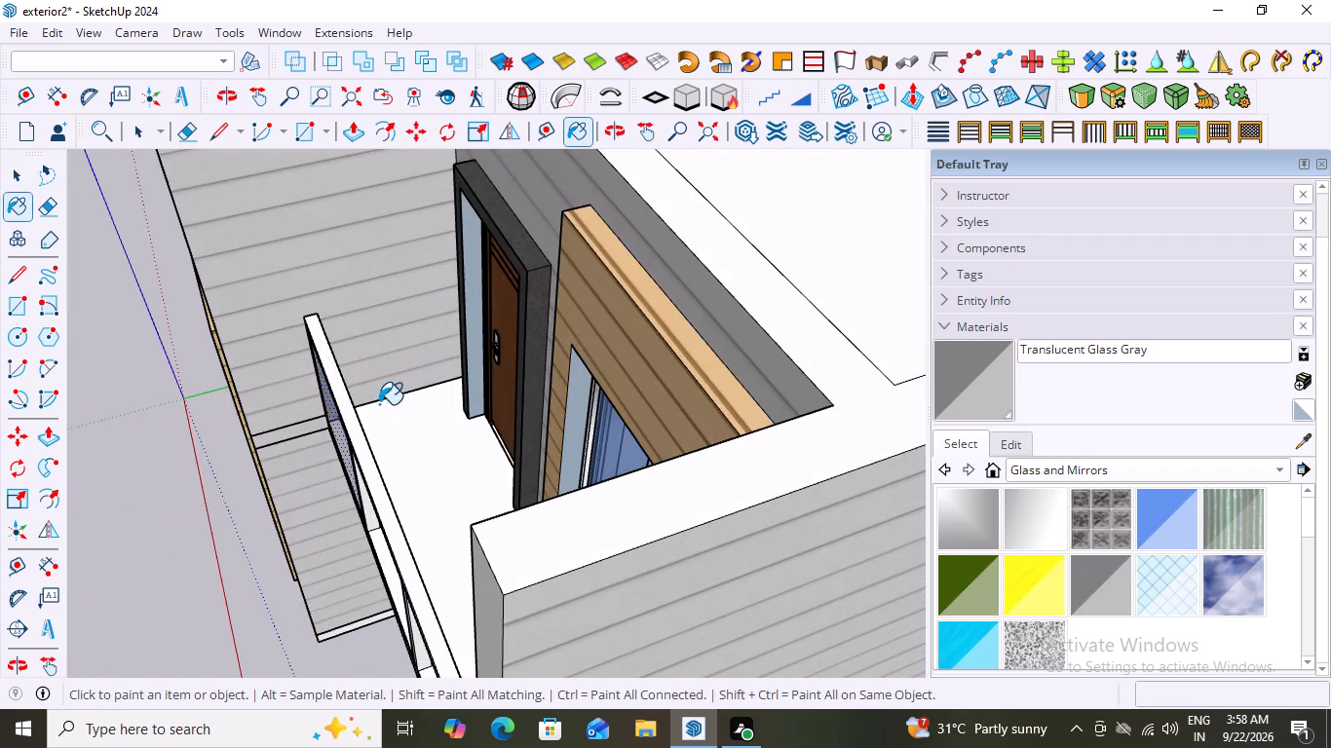
{"action": "middle_click_drag", "start_coordinate": [363, 425], "coordinate": [209, 447]}
{"action": "scroll", "coordinate": [358, 409], "scroll_direction": "up", "scroll_amount": 7}
{"action": "left_click", "coordinate": [356, 390]}
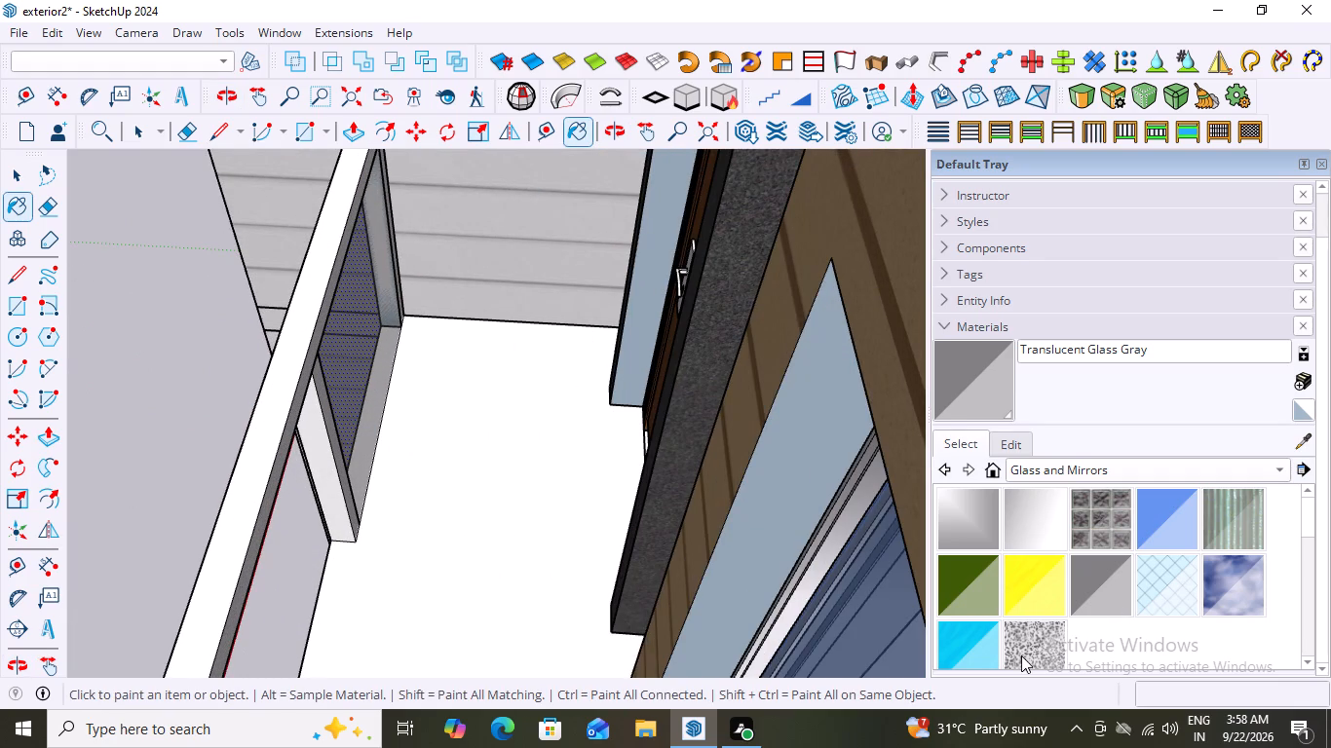
{"action": "left_click", "coordinate": [1021, 655]}
{"action": "left_click", "coordinate": [350, 386]}
{"action": "scroll", "coordinate": [459, 517], "scroll_direction": "down", "scroll_amount": 3}
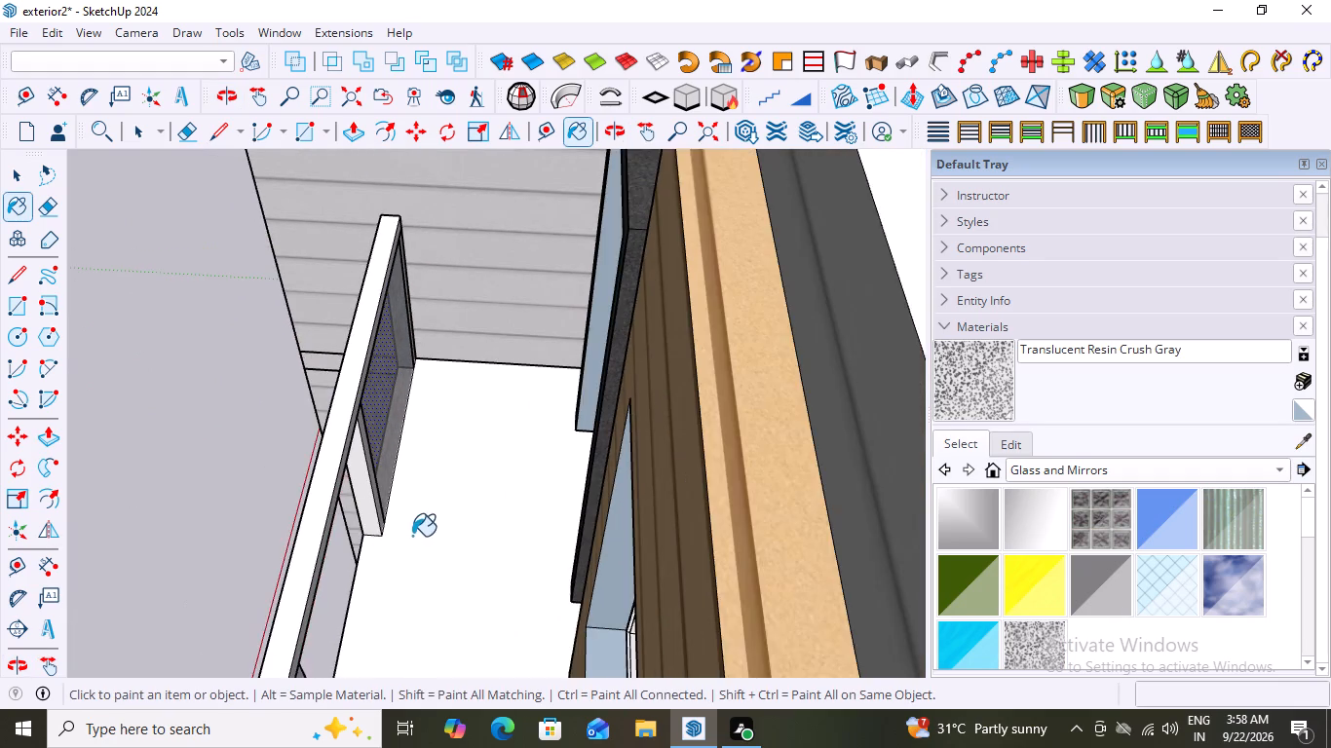
{"action": "middle_click_drag", "start_coordinate": [432, 543], "coordinate": [890, 353]}
{"action": "scroll", "coordinate": [702, 396], "scroll_direction": "down", "scroll_amount": 4}
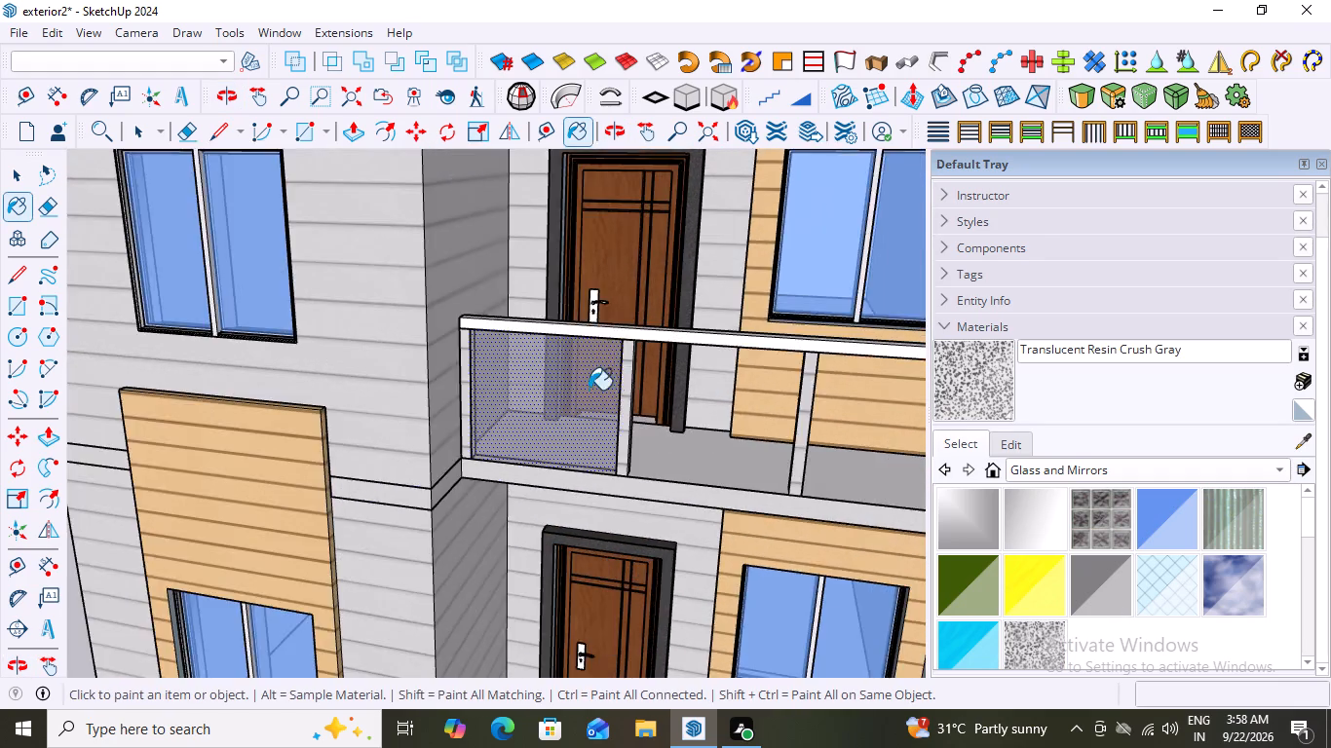
{"action": "scroll", "coordinate": [589, 390], "scroll_direction": "down", "scroll_amount": 12}
{"action": "key", "text": "space"}
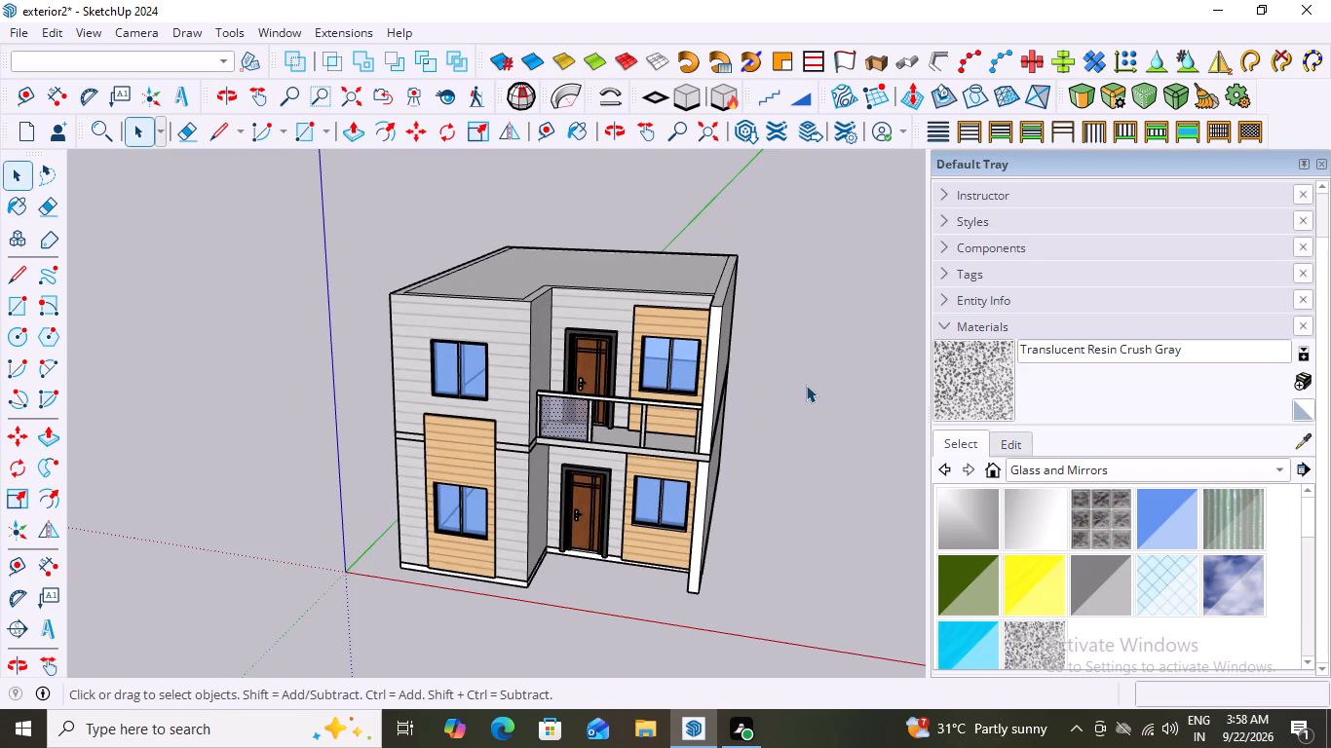
{"action": "left_click", "coordinate": [806, 385]}
Examine the infill panel's transparency against the door and balcony floor, both close up and across the whole front.
{"action": "middle_click_drag", "start_coordinate": [555, 448], "coordinate": [618, 428]}
{"action": "scroll", "coordinate": [576, 403], "scroll_direction": "up", "scroll_amount": 12}
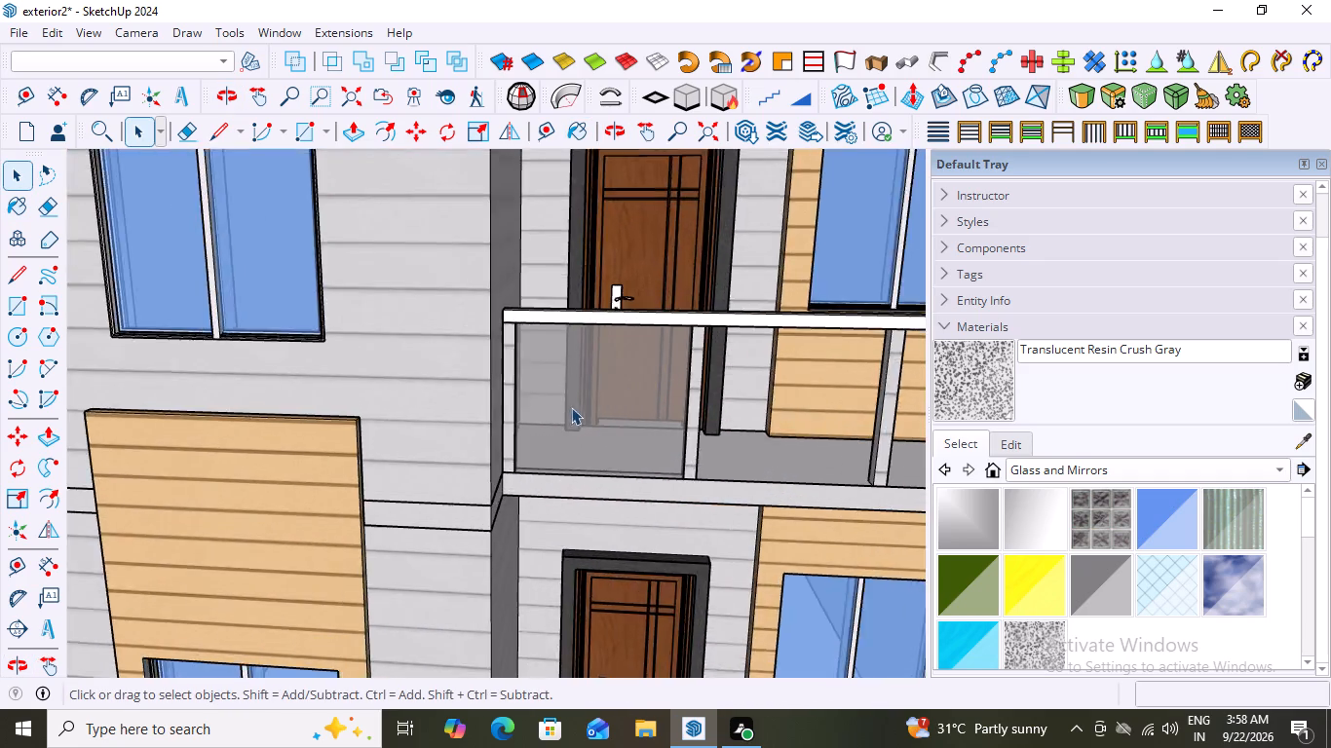
{"action": "scroll", "coordinate": [571, 407], "scroll_direction": "up", "scroll_amount": 4}
{"action": "scroll", "coordinate": [640, 436], "scroll_direction": "down", "scroll_amount": 7}
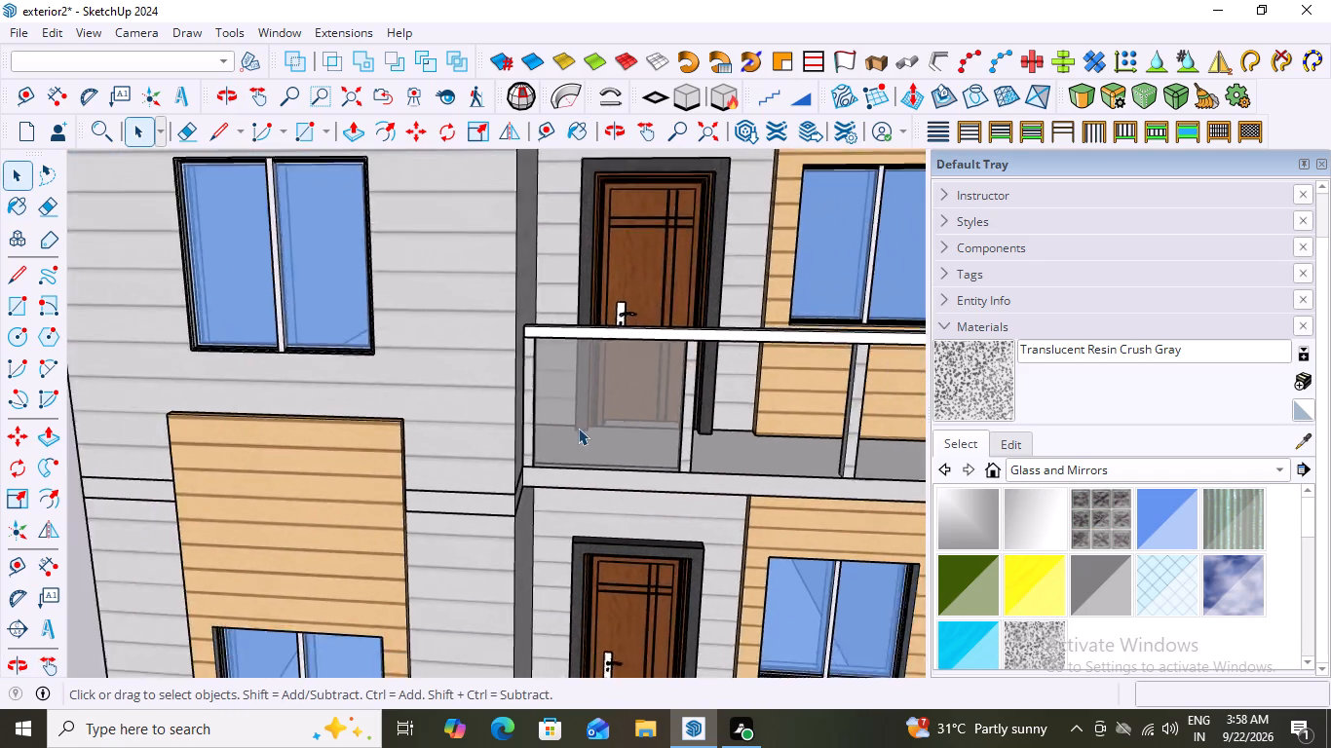
{"action": "scroll", "coordinate": [578, 428], "scroll_direction": "down", "scroll_amount": 9}
{"action": "middle_click_drag", "start_coordinate": [795, 446], "coordinate": [824, 398]}
{"action": "scroll", "coordinate": [609, 396], "scroll_direction": "up", "scroll_amount": 6}
{"action": "scroll", "coordinate": [693, 444], "scroll_direction": "down", "scroll_amount": 7}
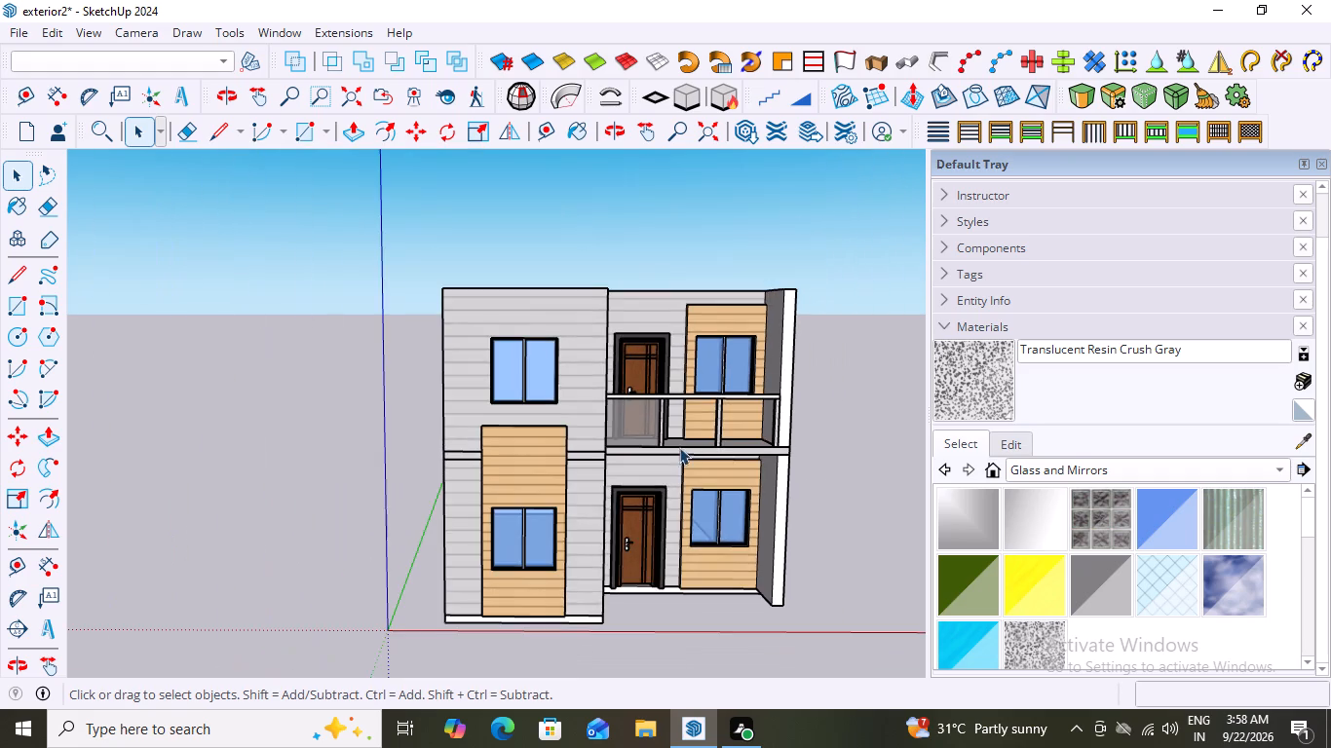
{"action": "middle_click_drag", "start_coordinate": [711, 467], "coordinate": [753, 482]}
{"action": "scroll", "coordinate": [716, 467], "scroll_direction": "down", "scroll_amount": 1}
{"action": "scroll", "coordinate": [668, 430], "scroll_direction": "up", "scroll_amount": 9}
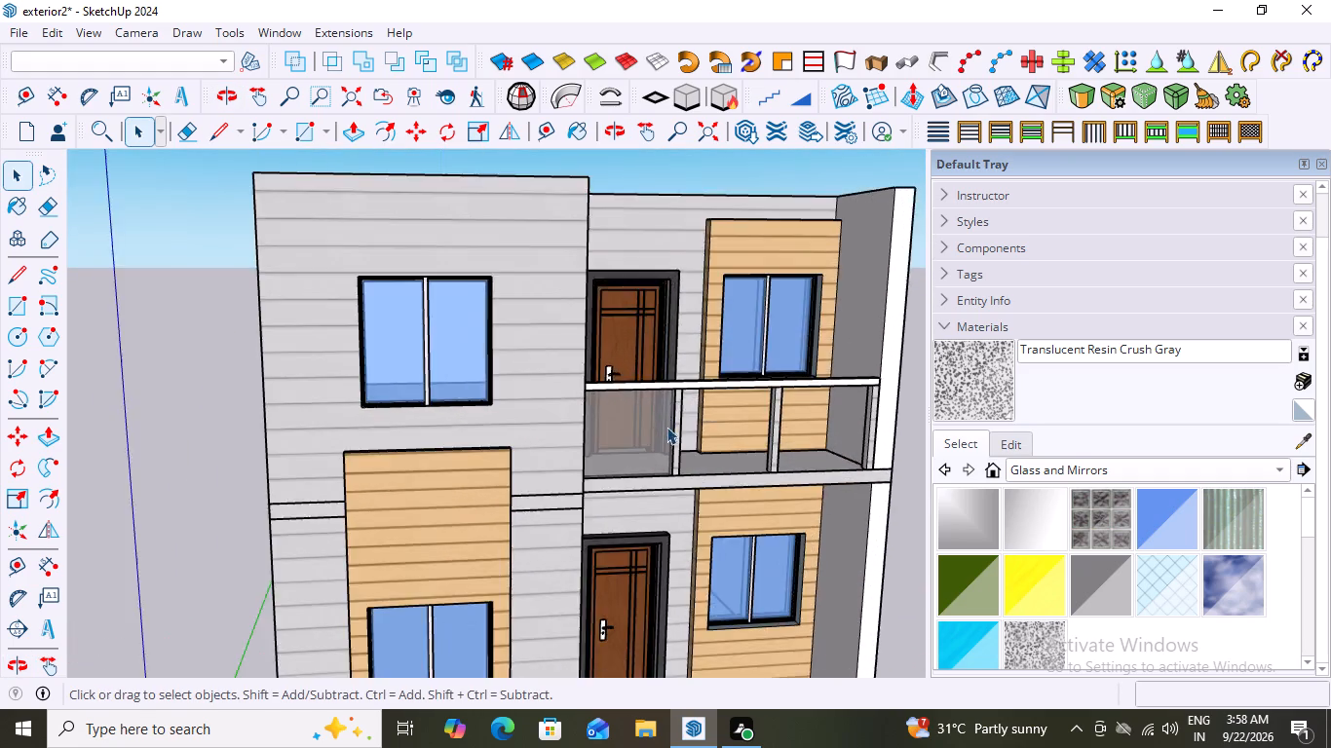
{"action": "scroll", "coordinate": [666, 427], "scroll_direction": "up", "scroll_amount": 6}
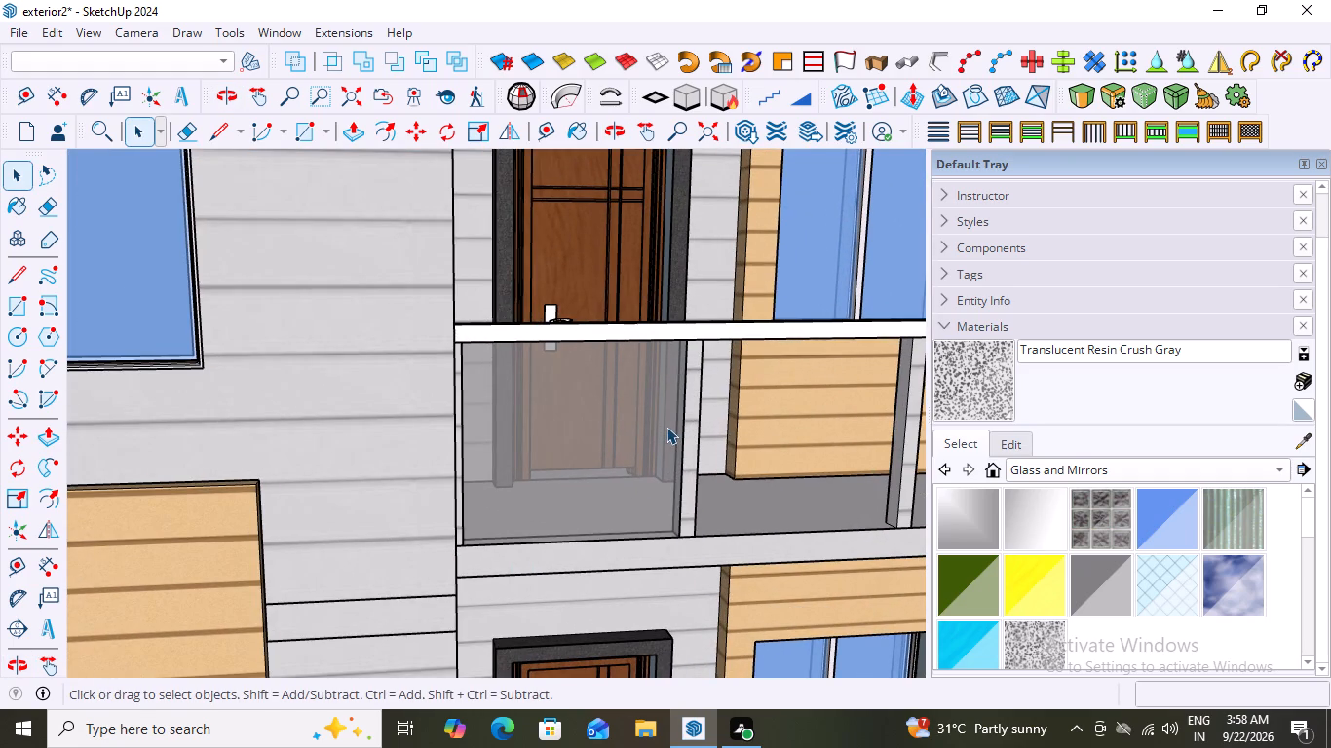
{"action": "scroll", "coordinate": [641, 429], "scroll_direction": "down", "scroll_amount": 3}
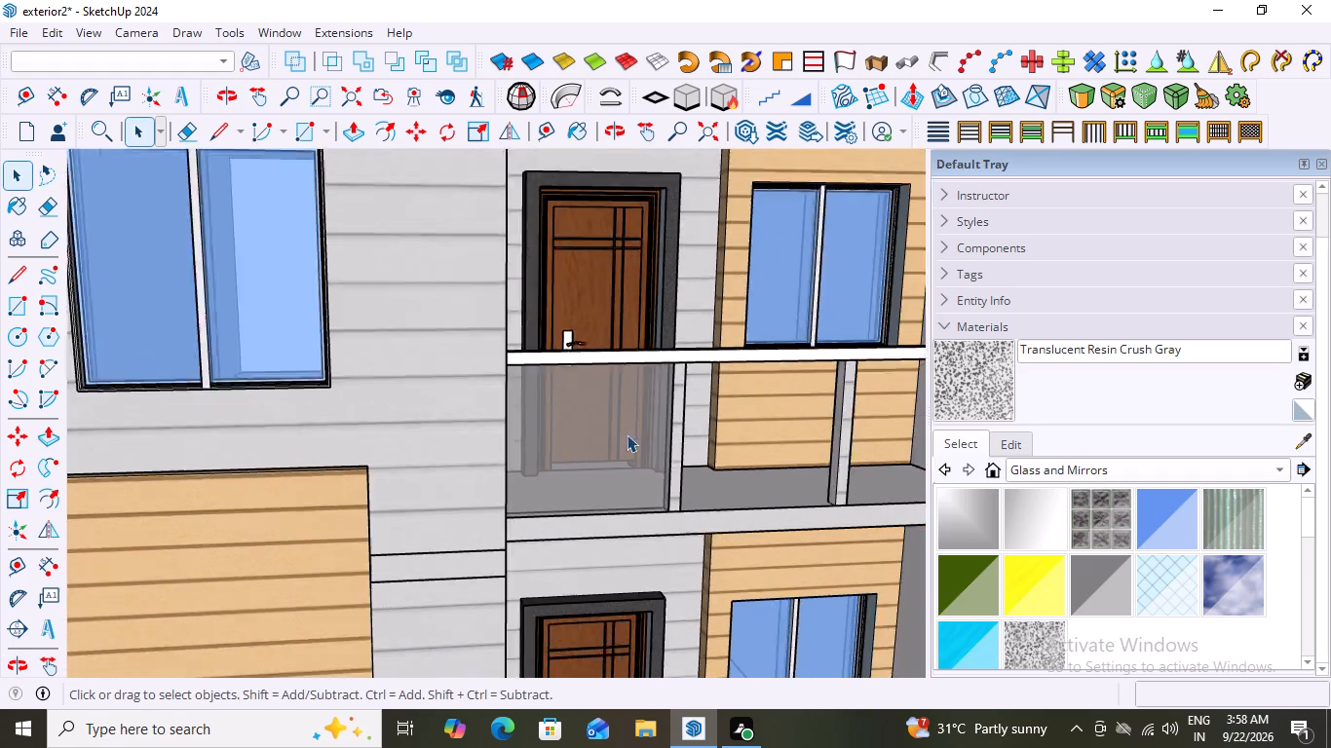
{"action": "scroll", "coordinate": [627, 434], "scroll_direction": "down", "scroll_amount": 8}
{"action": "scroll", "coordinate": [776, 479], "scroll_direction": "up", "scroll_amount": 6}
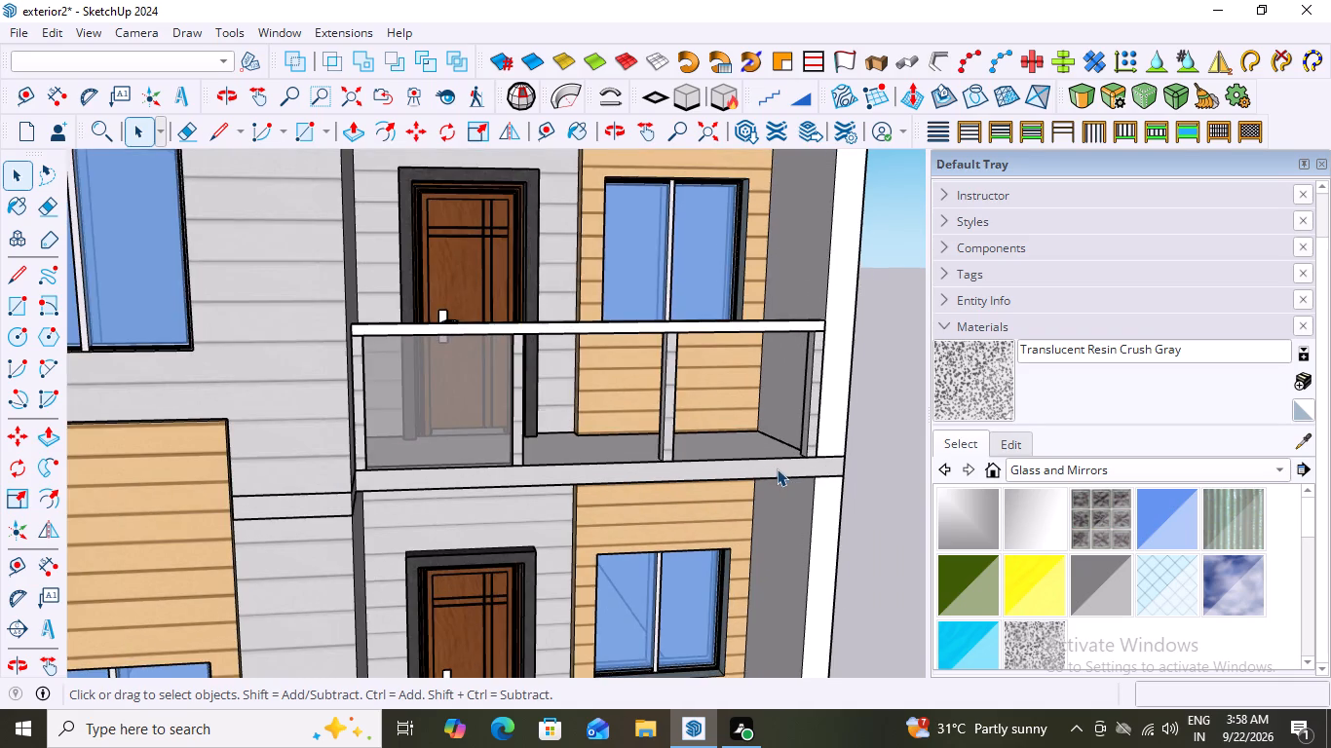
{"action": "scroll", "coordinate": [777, 468], "scroll_direction": "up", "scroll_amount": 2}
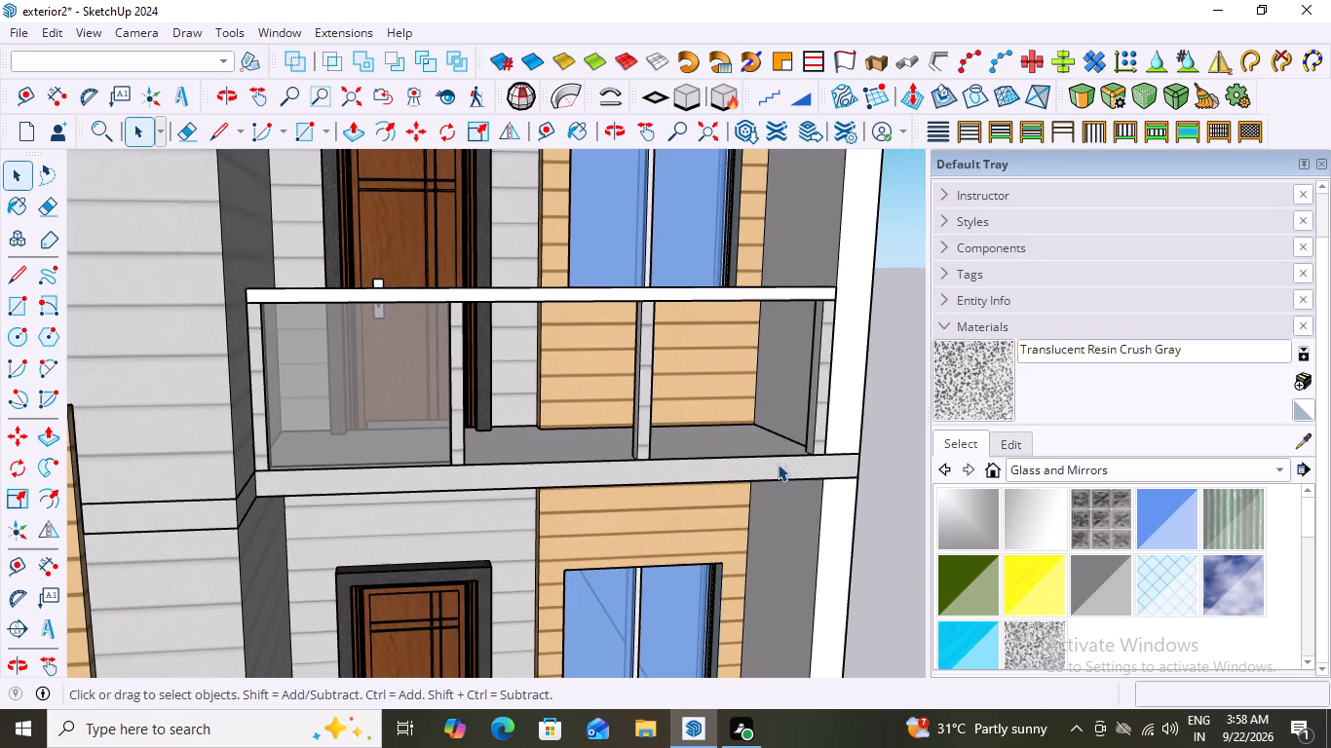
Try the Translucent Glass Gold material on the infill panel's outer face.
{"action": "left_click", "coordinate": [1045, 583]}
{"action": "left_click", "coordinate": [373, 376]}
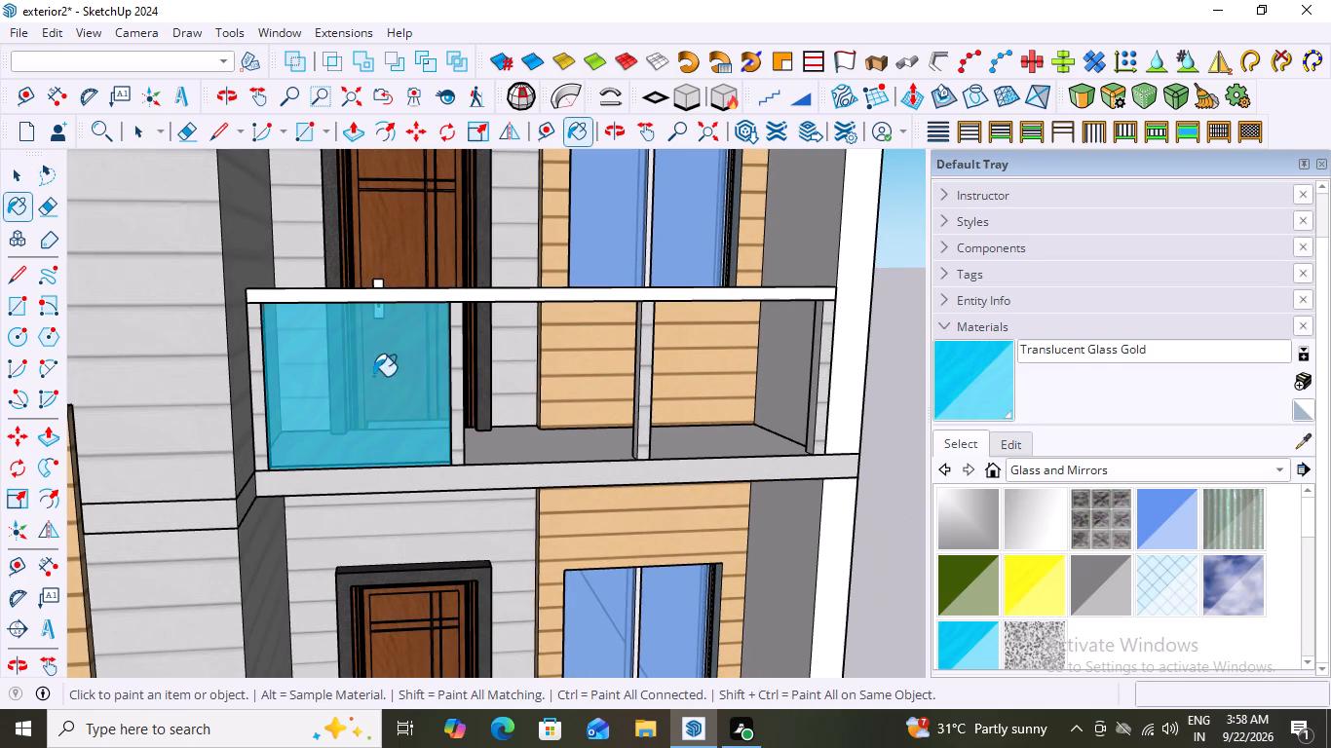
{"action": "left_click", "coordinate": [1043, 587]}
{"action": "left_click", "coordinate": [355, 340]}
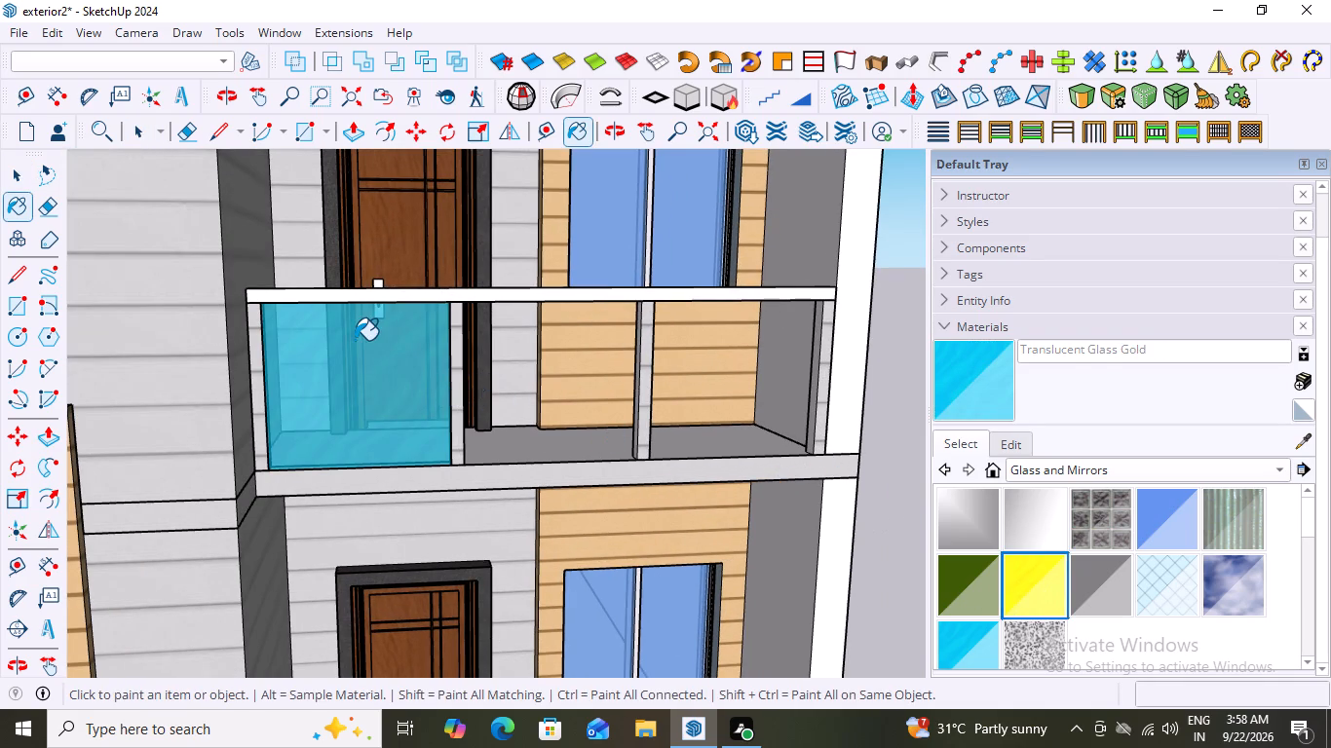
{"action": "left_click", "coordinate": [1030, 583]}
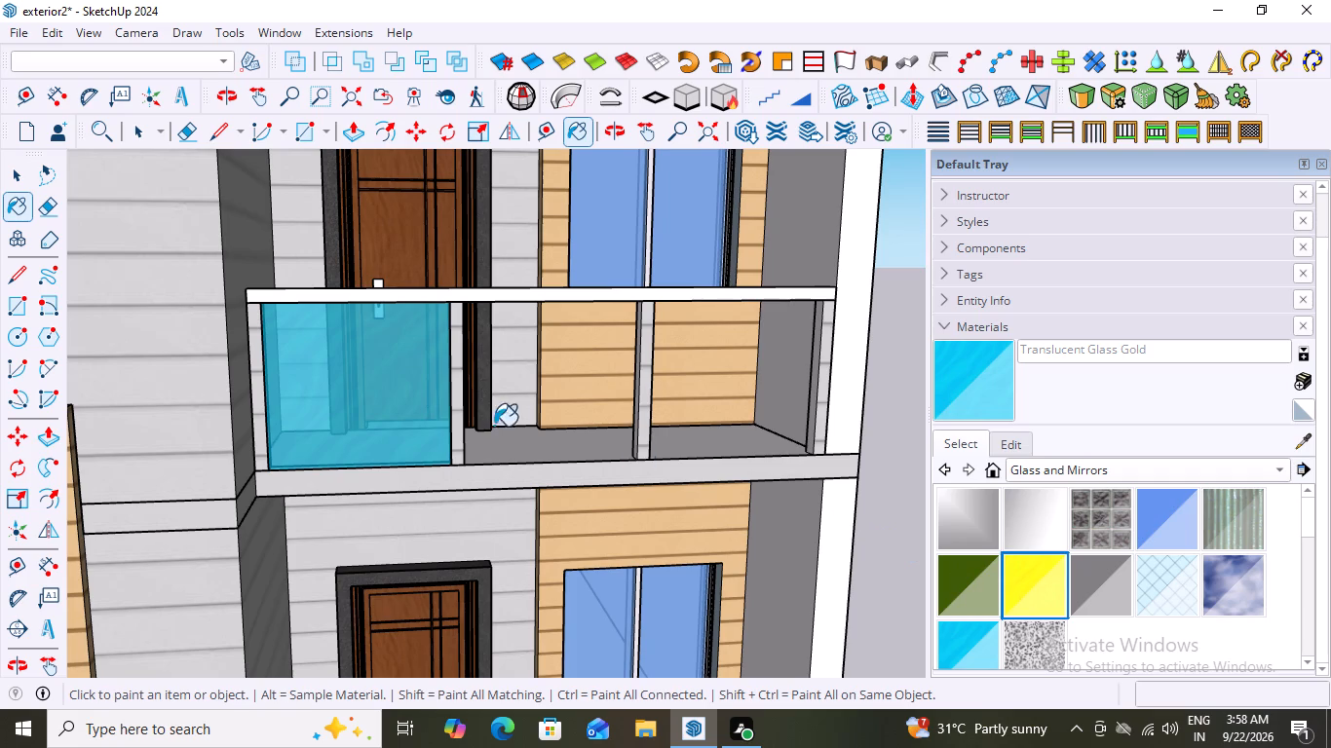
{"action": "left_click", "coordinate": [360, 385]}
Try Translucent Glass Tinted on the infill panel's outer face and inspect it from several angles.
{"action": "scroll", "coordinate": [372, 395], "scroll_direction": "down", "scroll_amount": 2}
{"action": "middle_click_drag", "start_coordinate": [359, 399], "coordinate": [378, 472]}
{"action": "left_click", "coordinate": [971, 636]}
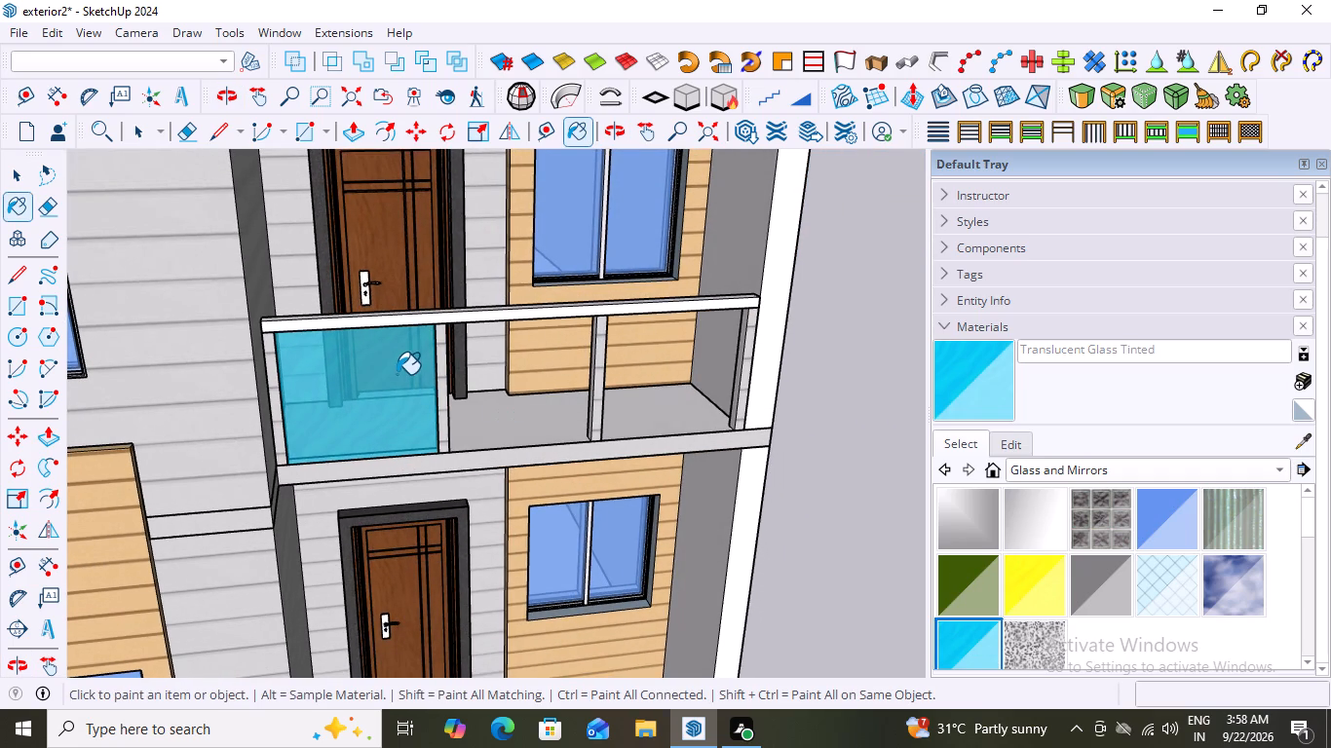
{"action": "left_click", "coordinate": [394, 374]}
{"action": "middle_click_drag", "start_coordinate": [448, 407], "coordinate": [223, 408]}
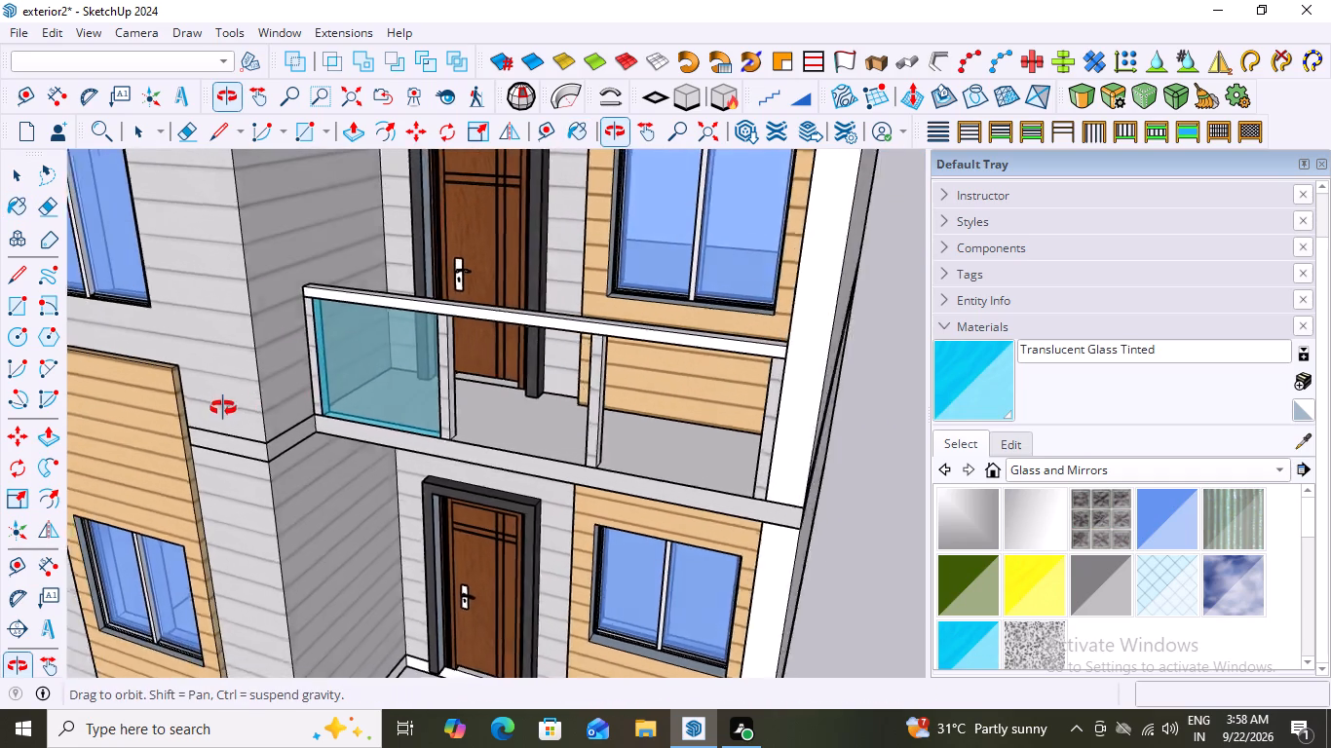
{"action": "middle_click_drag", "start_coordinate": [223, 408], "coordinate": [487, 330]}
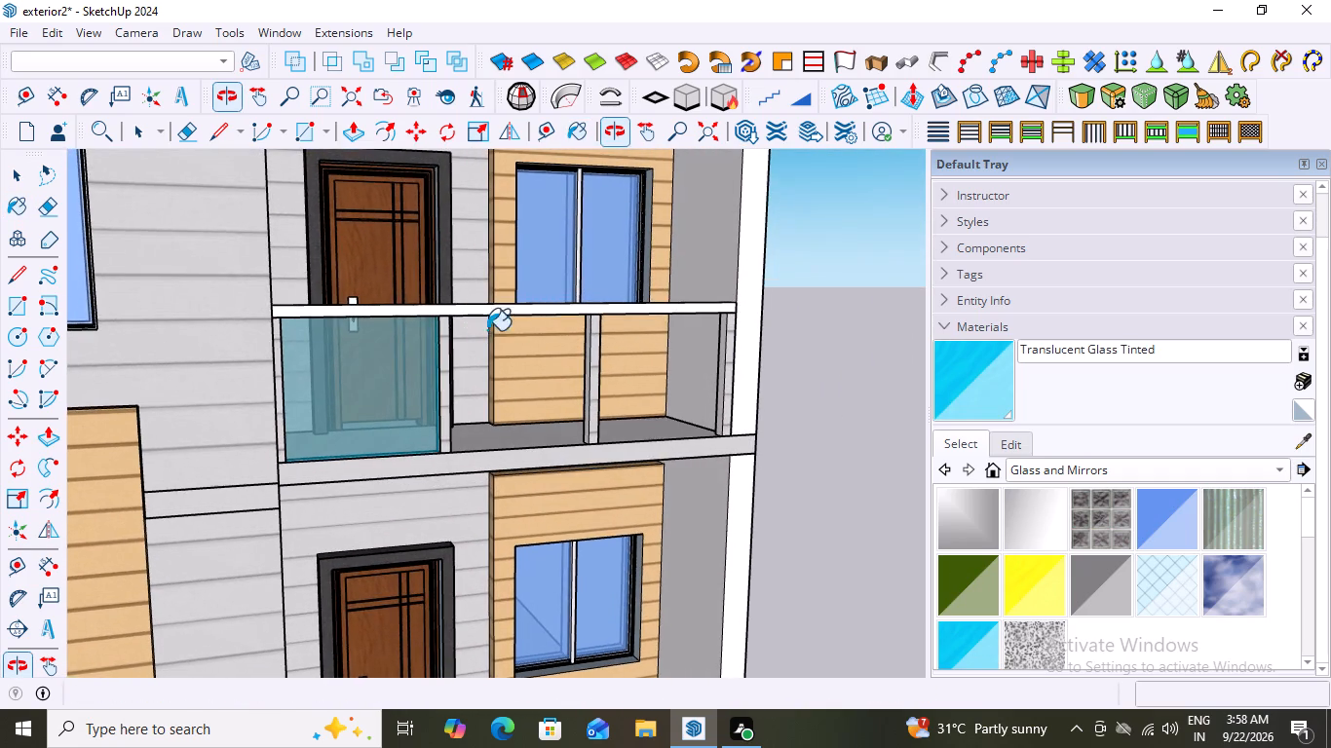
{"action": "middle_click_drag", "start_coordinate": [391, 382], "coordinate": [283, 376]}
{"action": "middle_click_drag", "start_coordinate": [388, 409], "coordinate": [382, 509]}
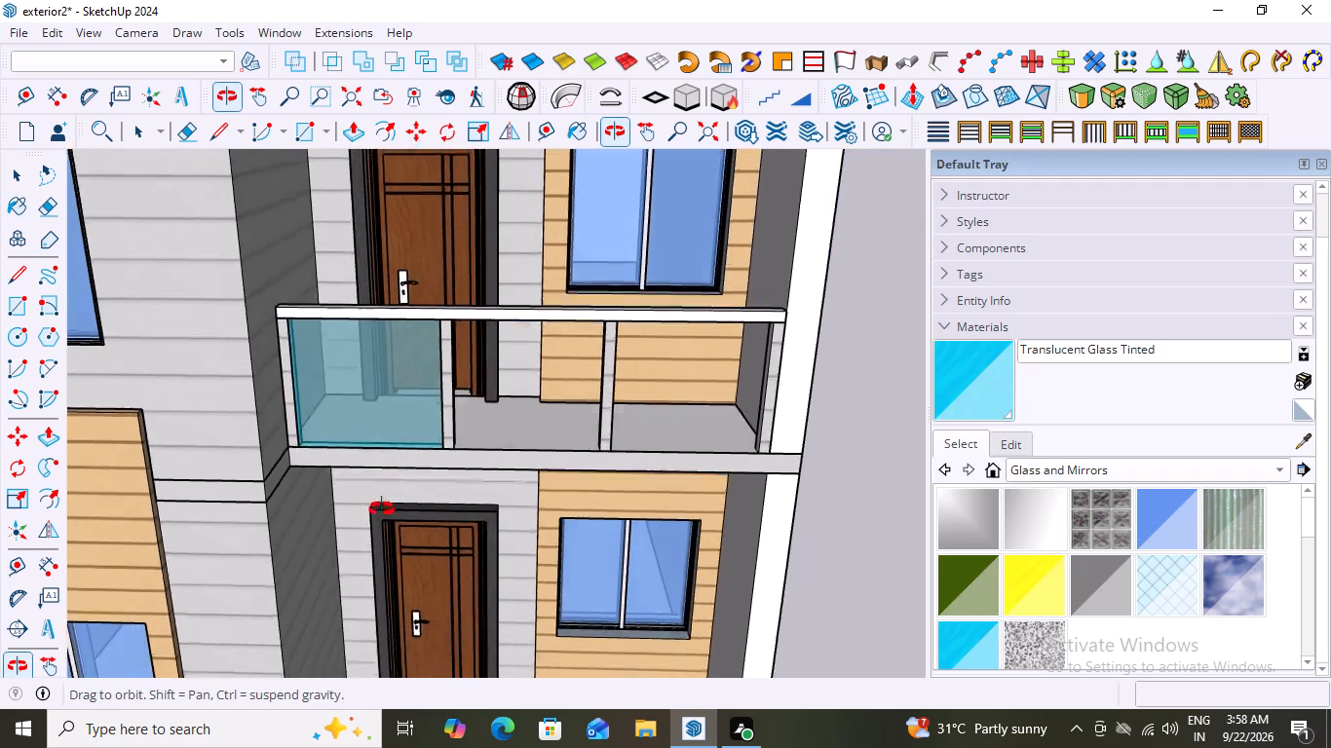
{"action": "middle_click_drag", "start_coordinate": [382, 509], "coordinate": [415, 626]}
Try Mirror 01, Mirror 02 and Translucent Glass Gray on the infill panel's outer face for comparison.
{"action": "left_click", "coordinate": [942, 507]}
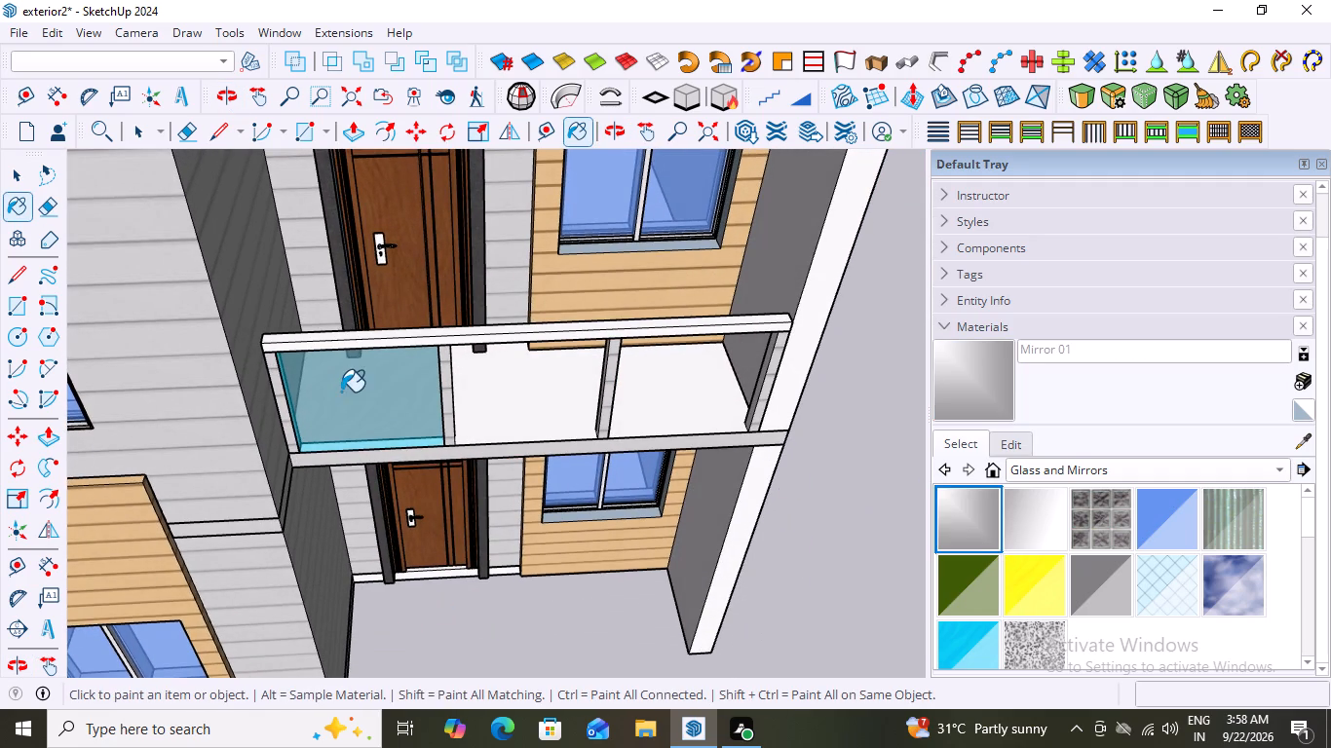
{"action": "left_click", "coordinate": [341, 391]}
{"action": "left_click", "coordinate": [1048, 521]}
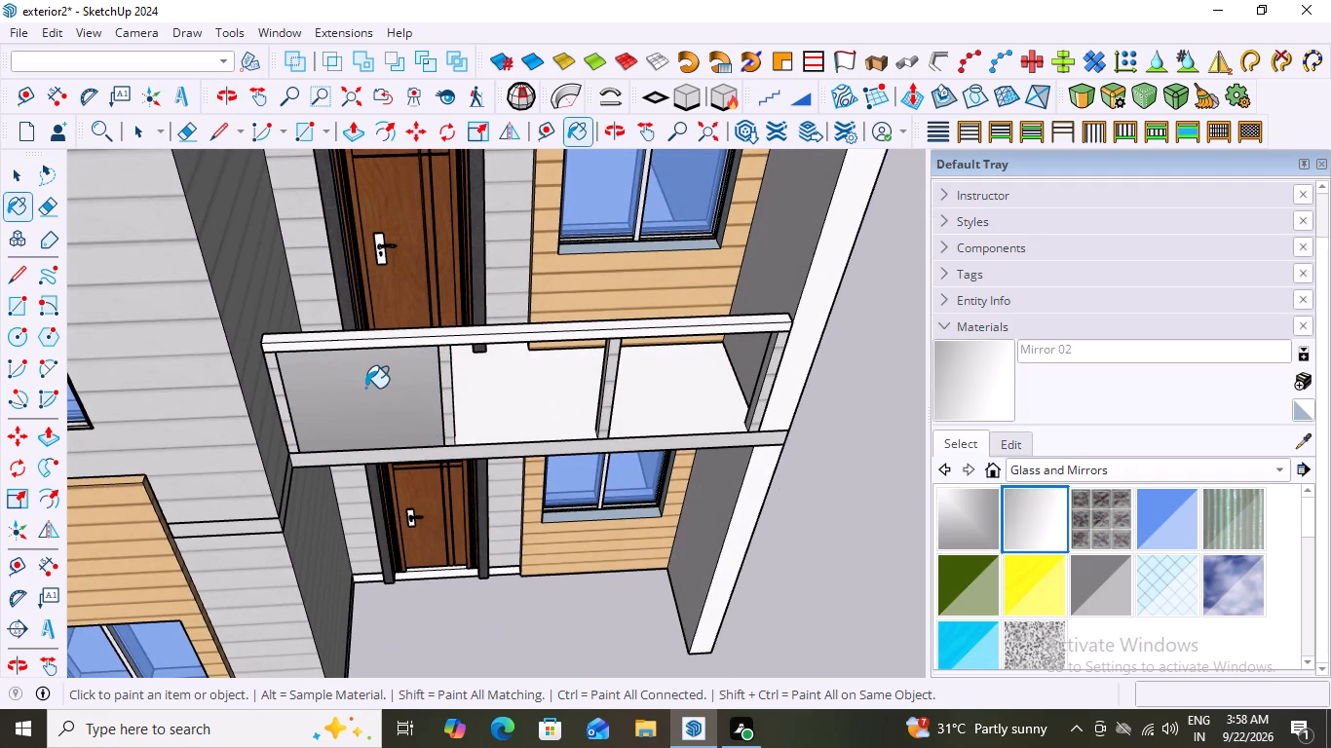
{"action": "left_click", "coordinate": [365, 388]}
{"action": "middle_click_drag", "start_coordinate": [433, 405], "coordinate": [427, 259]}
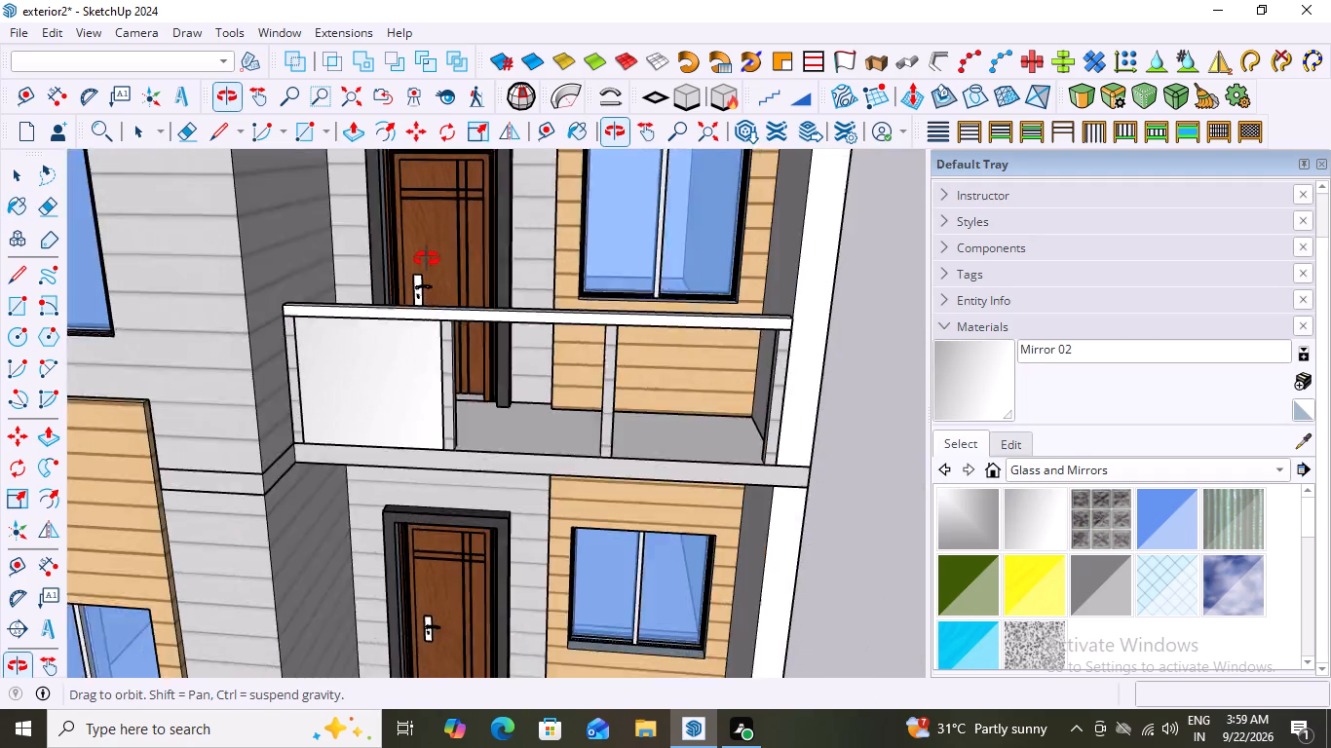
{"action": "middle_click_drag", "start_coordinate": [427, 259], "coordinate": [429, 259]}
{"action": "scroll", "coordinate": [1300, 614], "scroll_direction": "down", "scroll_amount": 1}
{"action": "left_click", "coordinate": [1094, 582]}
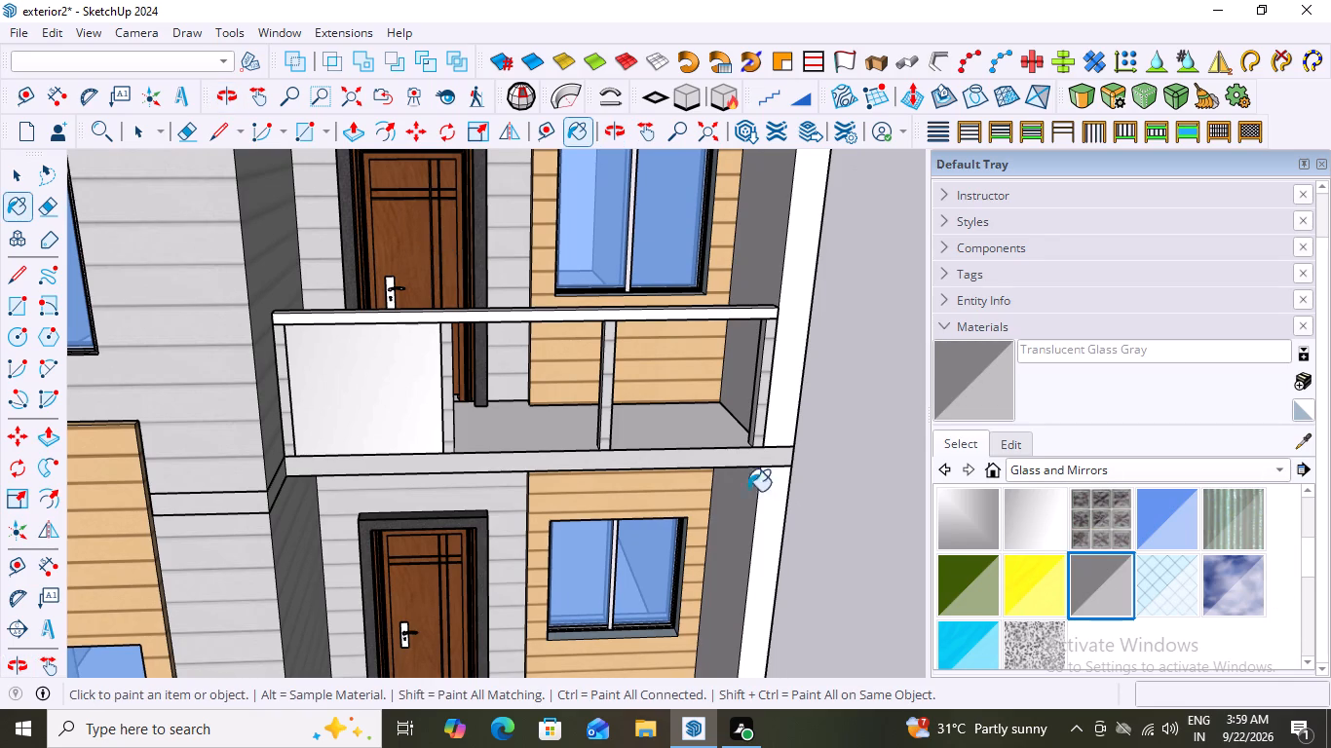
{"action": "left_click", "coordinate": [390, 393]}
Paint the infill panel's outer face with Translucent Glass Safety and check its pattern up close.
{"action": "left_click", "coordinate": [1160, 577]}
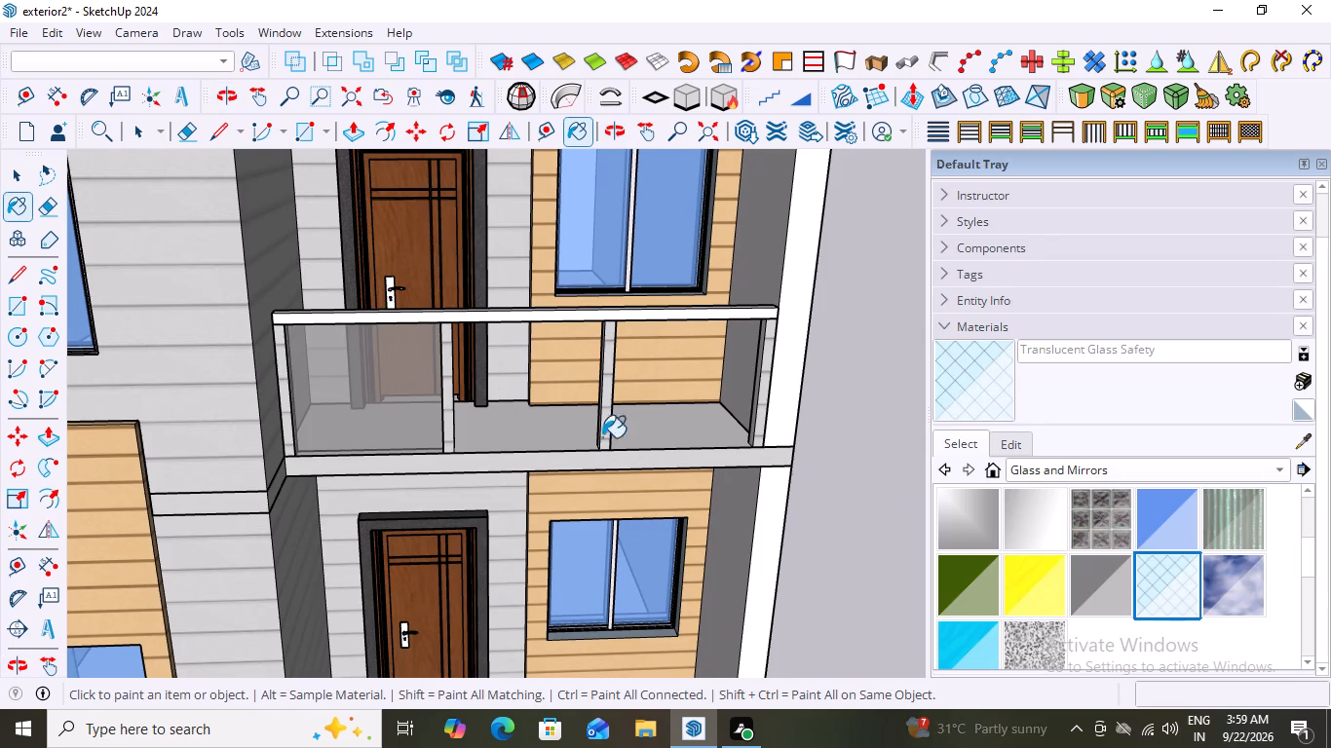
{"action": "left_click", "coordinate": [363, 390]}
{"action": "scroll", "coordinate": [279, 403], "scroll_direction": "up", "scroll_amount": 6}
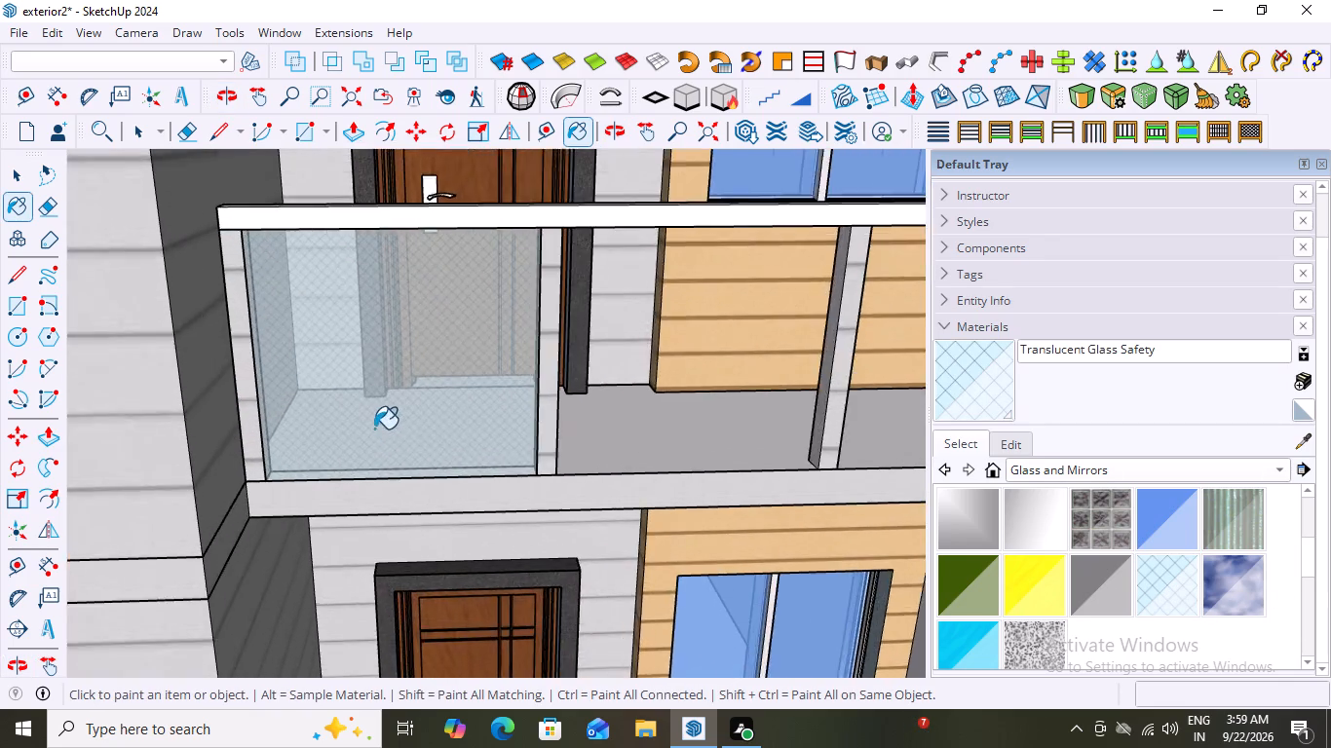
Paint the balcony infill panel's outer face with Translucent Glass Sky Reflection.
{"action": "scroll", "coordinate": [374, 429], "scroll_direction": "up", "scroll_amount": 3}
{"action": "scroll", "coordinate": [381, 413], "scroll_direction": "down", "scroll_amount": 6}
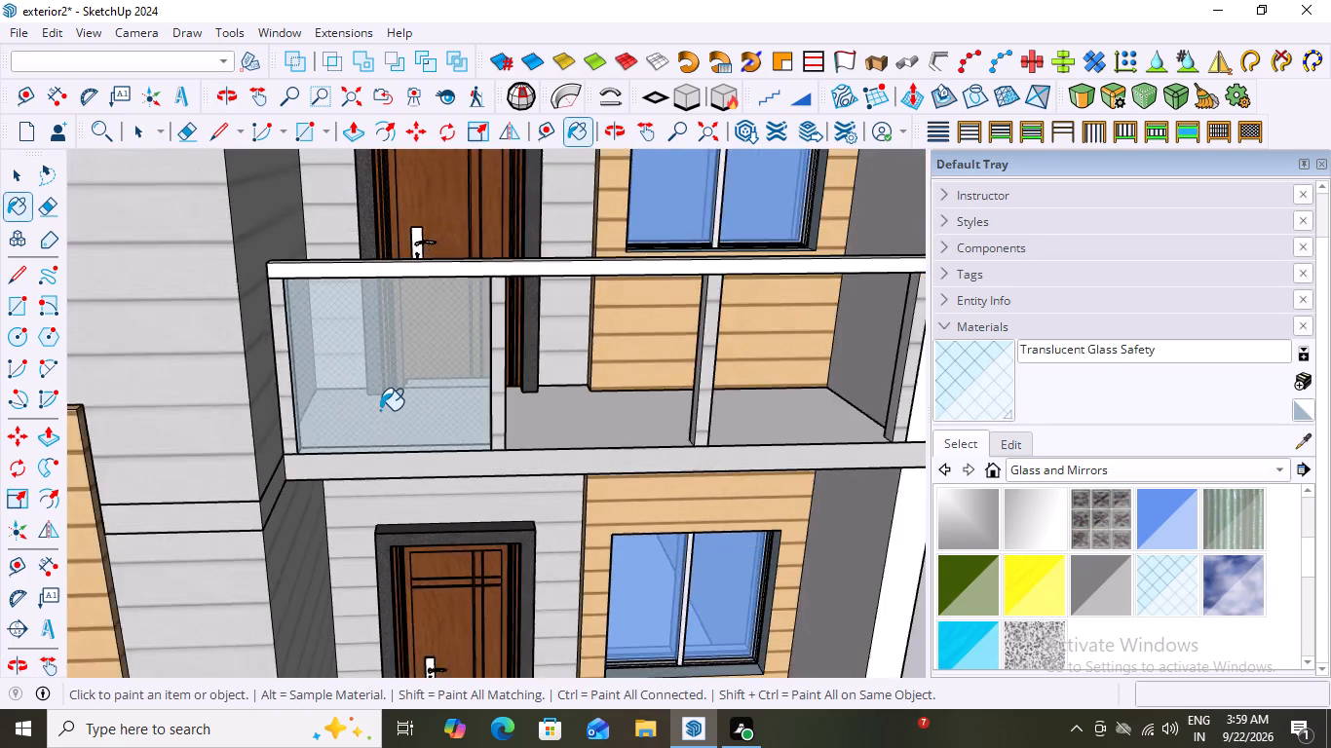
{"action": "scroll", "coordinate": [380, 410], "scroll_direction": "down", "scroll_amount": 7}
{"action": "middle_click_drag", "start_coordinate": [417, 476], "coordinate": [390, 436]}
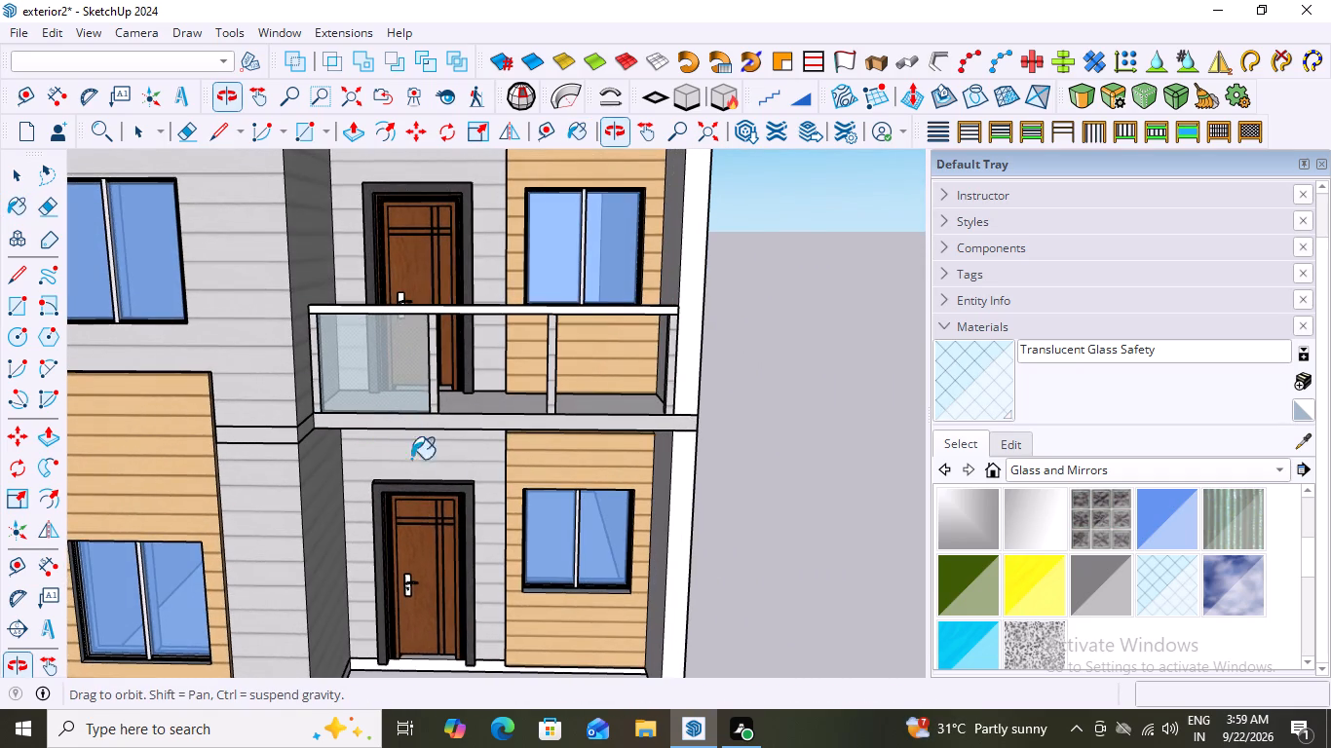
{"action": "left_click", "coordinate": [1233, 580]}
{"action": "left_click", "coordinate": [402, 350]}
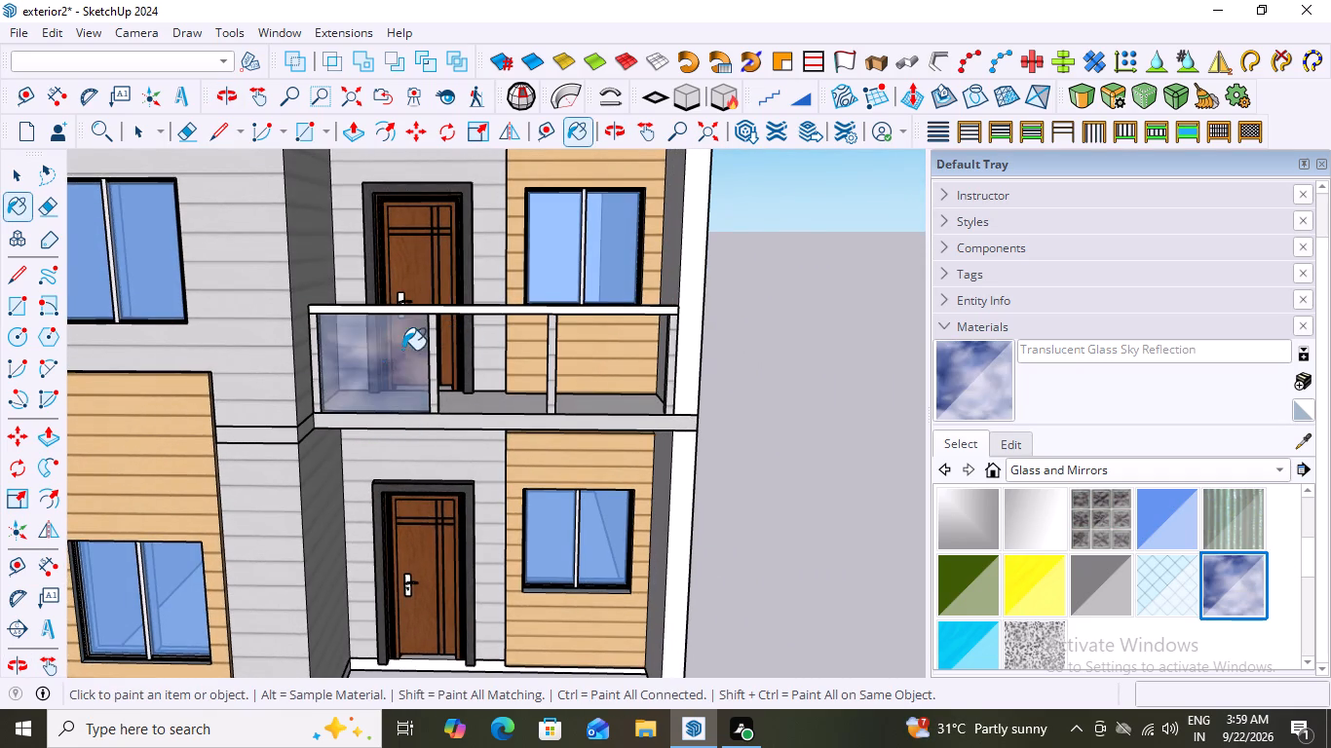
Examine the Sky Reflection glass panel up close and against the whole front facade.
{"action": "scroll", "coordinate": [426, 433], "scroll_direction": "up", "scroll_amount": 6}
{"action": "scroll", "coordinate": [318, 407], "scroll_direction": "down", "scroll_amount": 10}
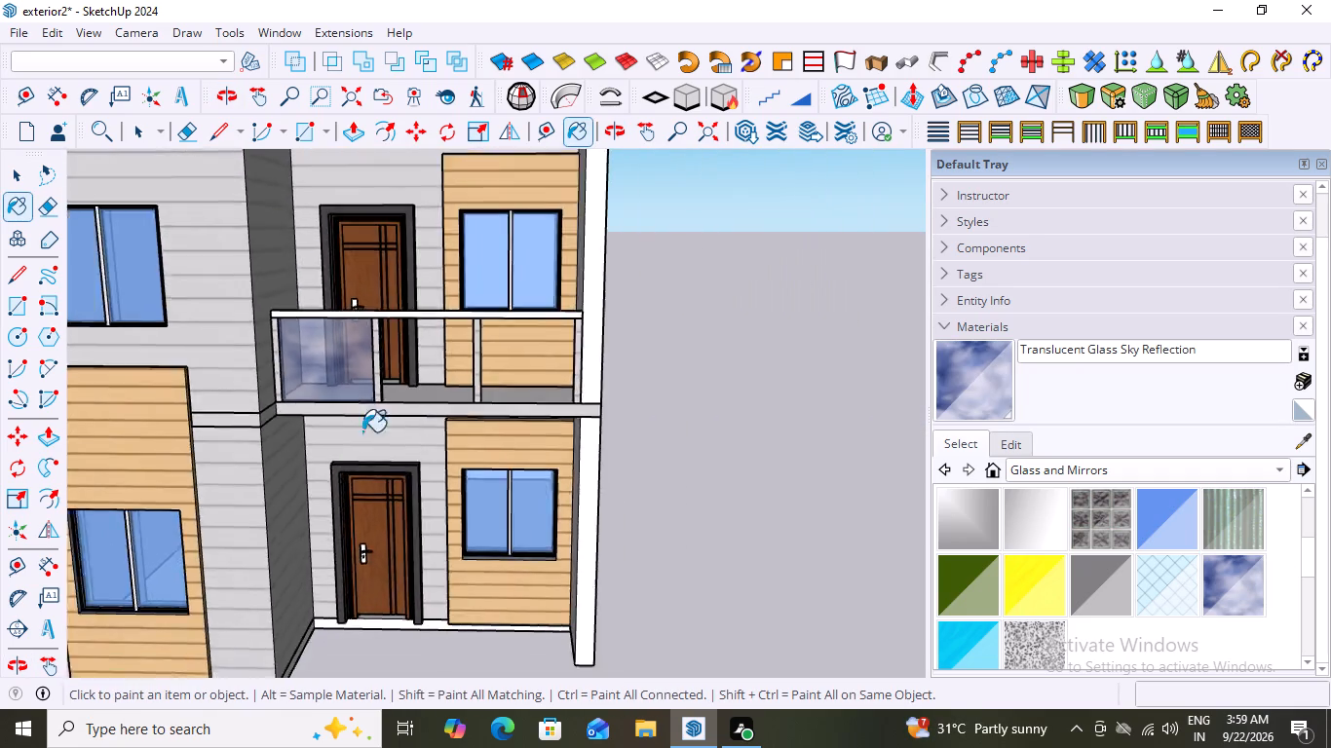
{"action": "scroll", "coordinate": [362, 431], "scroll_direction": "down", "scroll_amount": 2}
{"action": "middle_click_drag", "start_coordinate": [412, 471], "coordinate": [445, 426]}
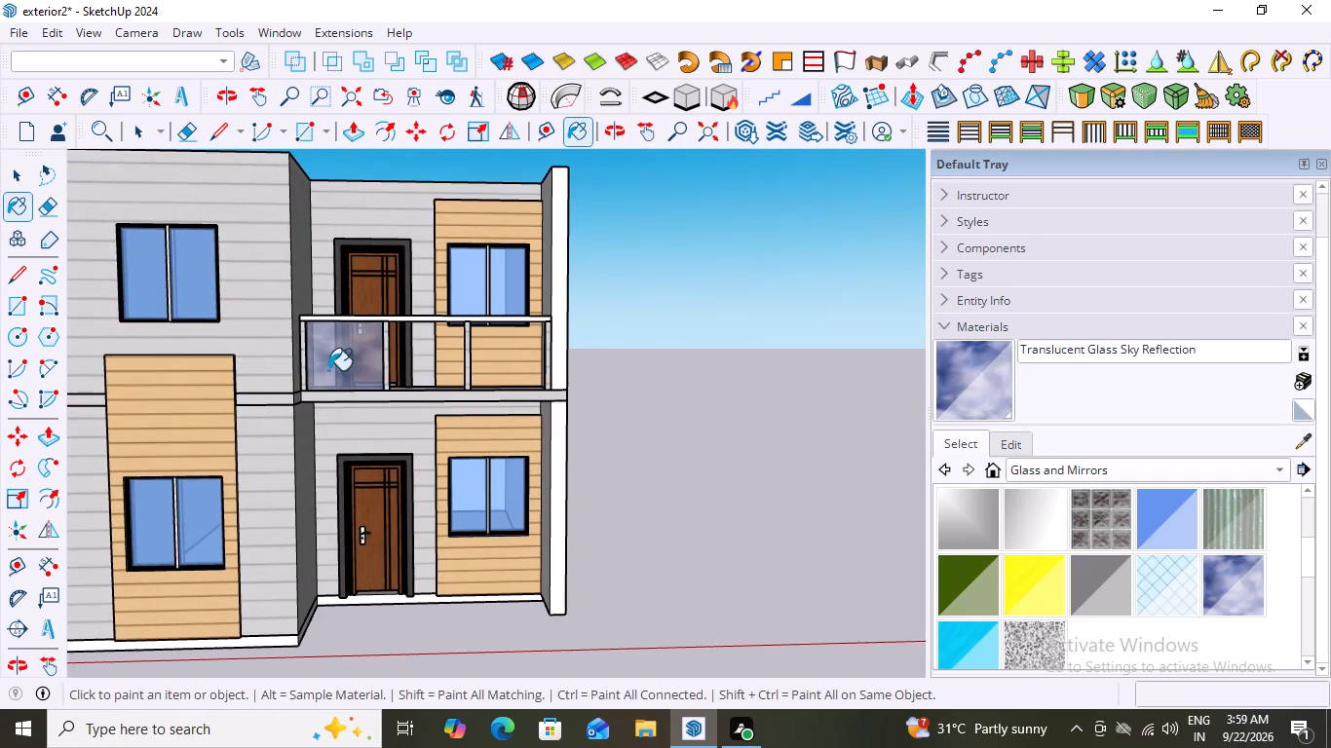
{"action": "scroll", "coordinate": [297, 356], "scroll_direction": "up", "scroll_amount": 14}
{"action": "scroll", "coordinate": [423, 391], "scroll_direction": "up", "scroll_amount": 1}
{"action": "scroll", "coordinate": [425, 386], "scroll_direction": "down", "scroll_amount": 6}
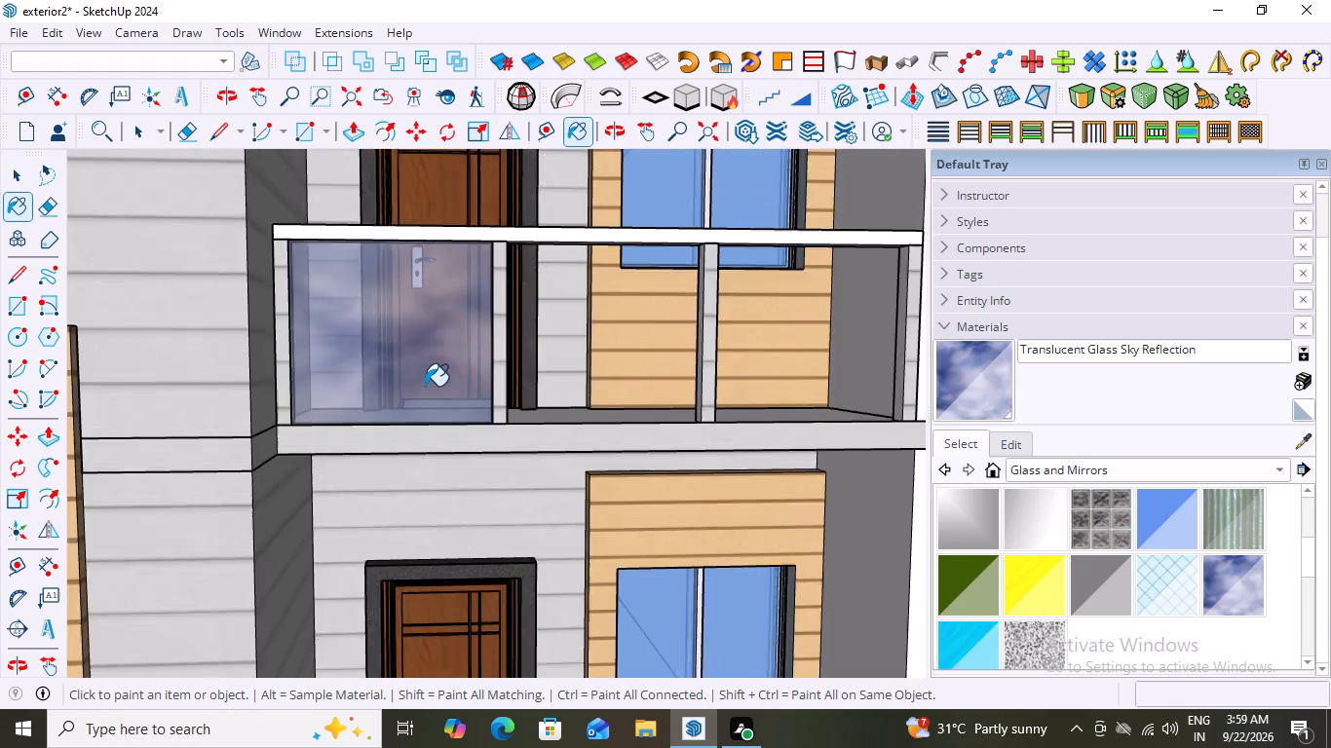
{"action": "scroll", "coordinate": [425, 386], "scroll_direction": "down", "scroll_amount": 4}
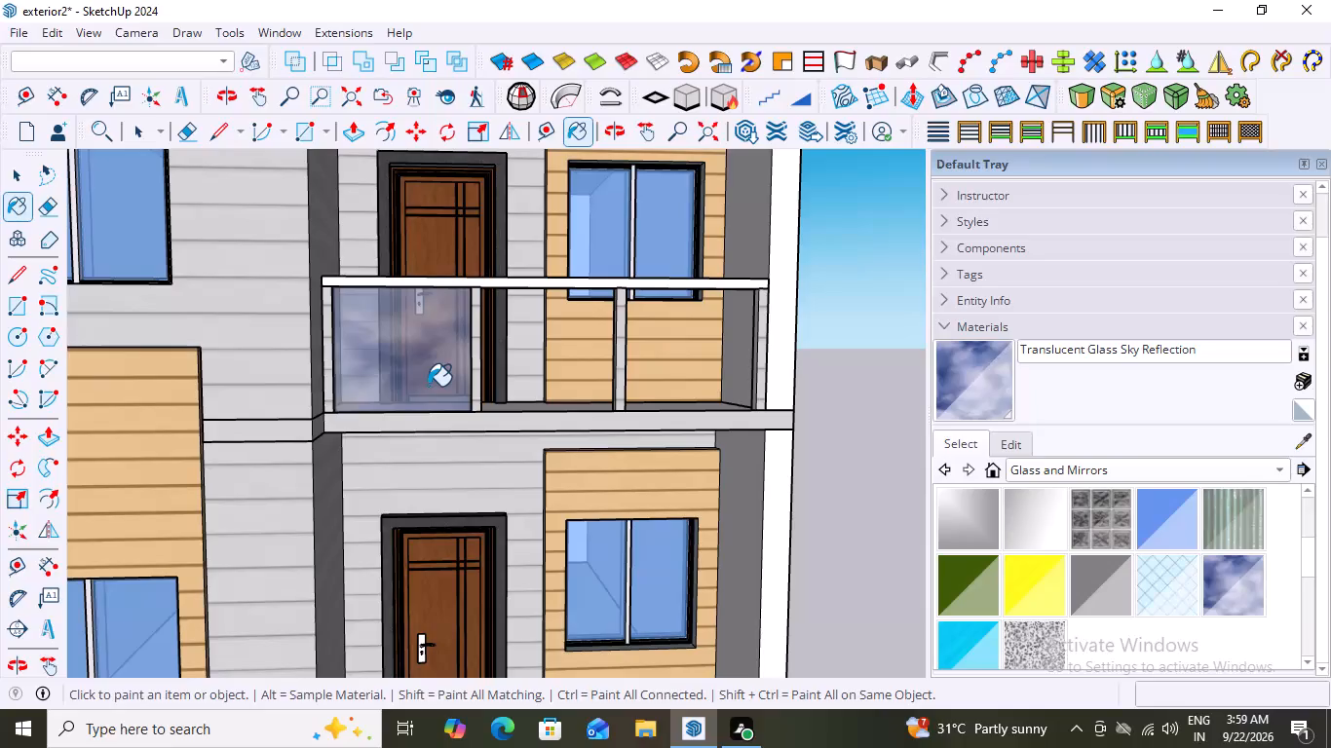
{"action": "scroll", "coordinate": [428, 386], "scroll_direction": "down", "scroll_amount": 7}
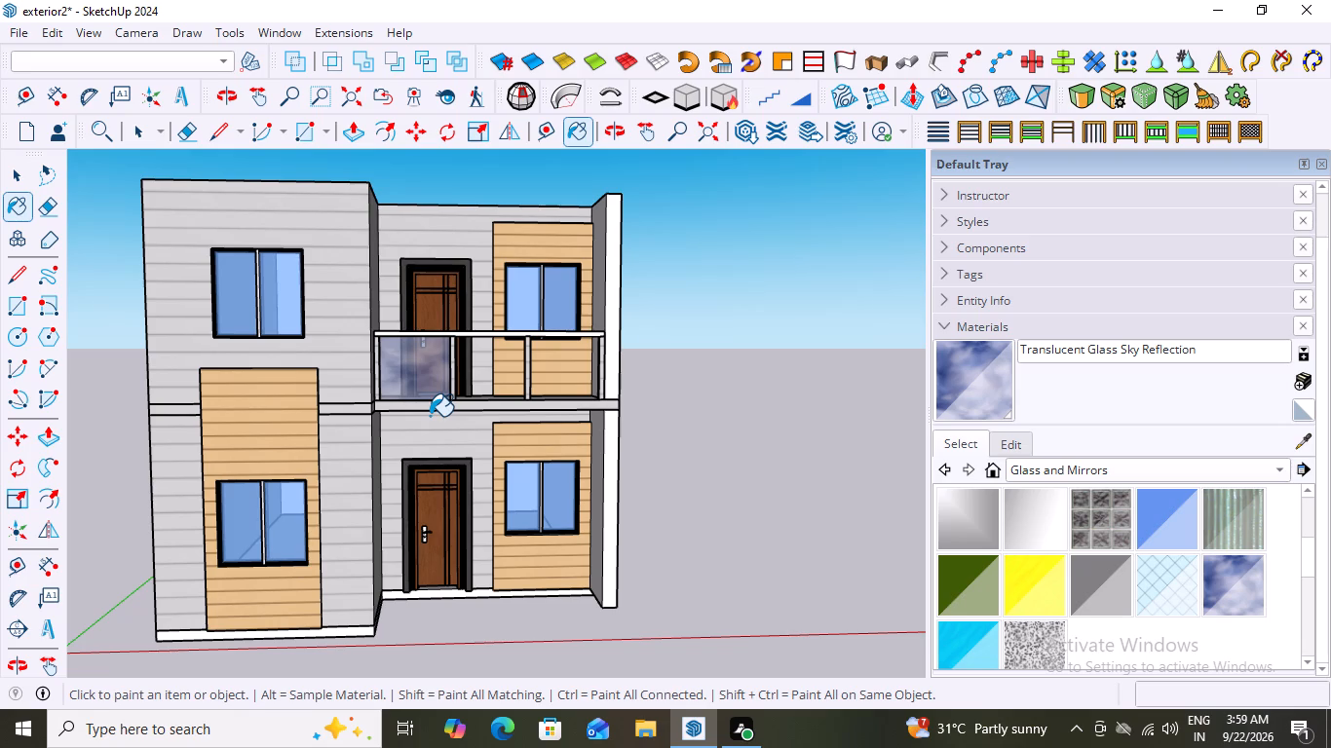
{"action": "scroll", "coordinate": [490, 399], "scroll_direction": "up", "scroll_amount": 5}
{"action": "middle_click_drag", "start_coordinate": [537, 409], "coordinate": [396, 470]}
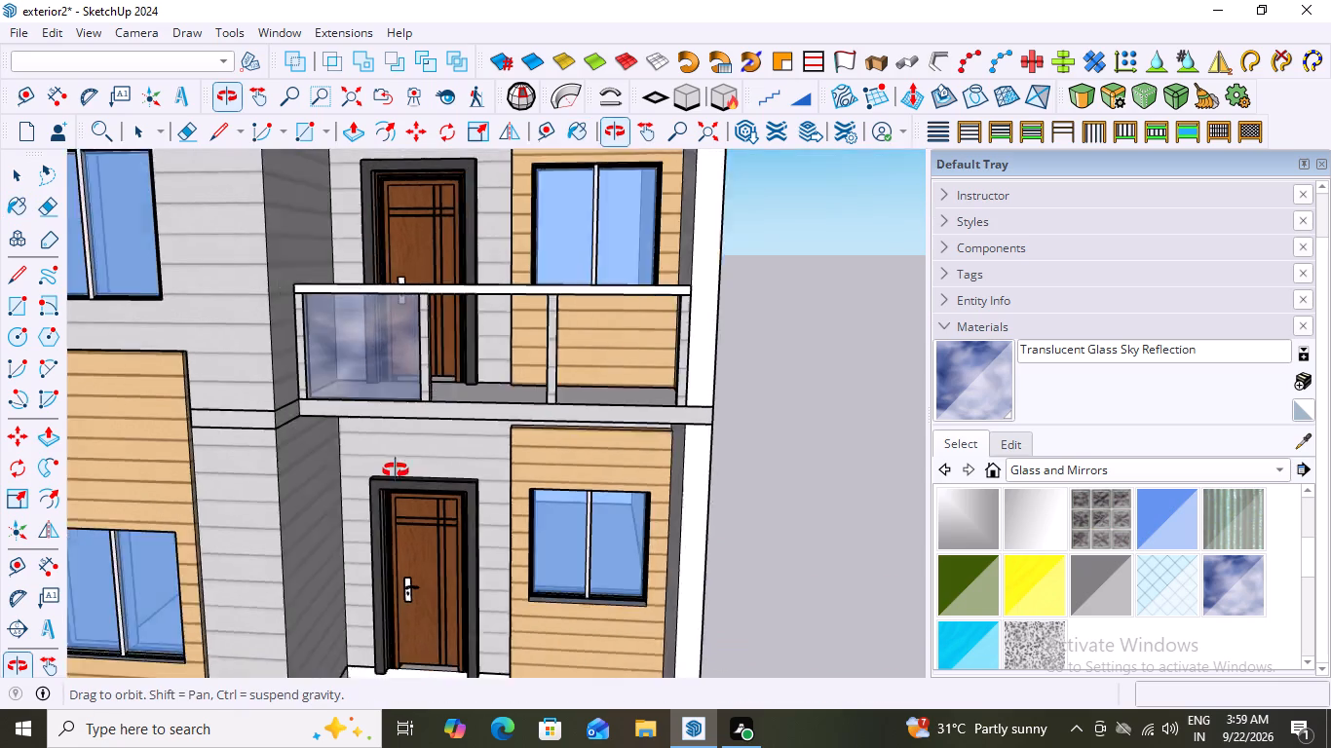
{"action": "middle_click_drag", "start_coordinate": [396, 470], "coordinate": [574, 335]}
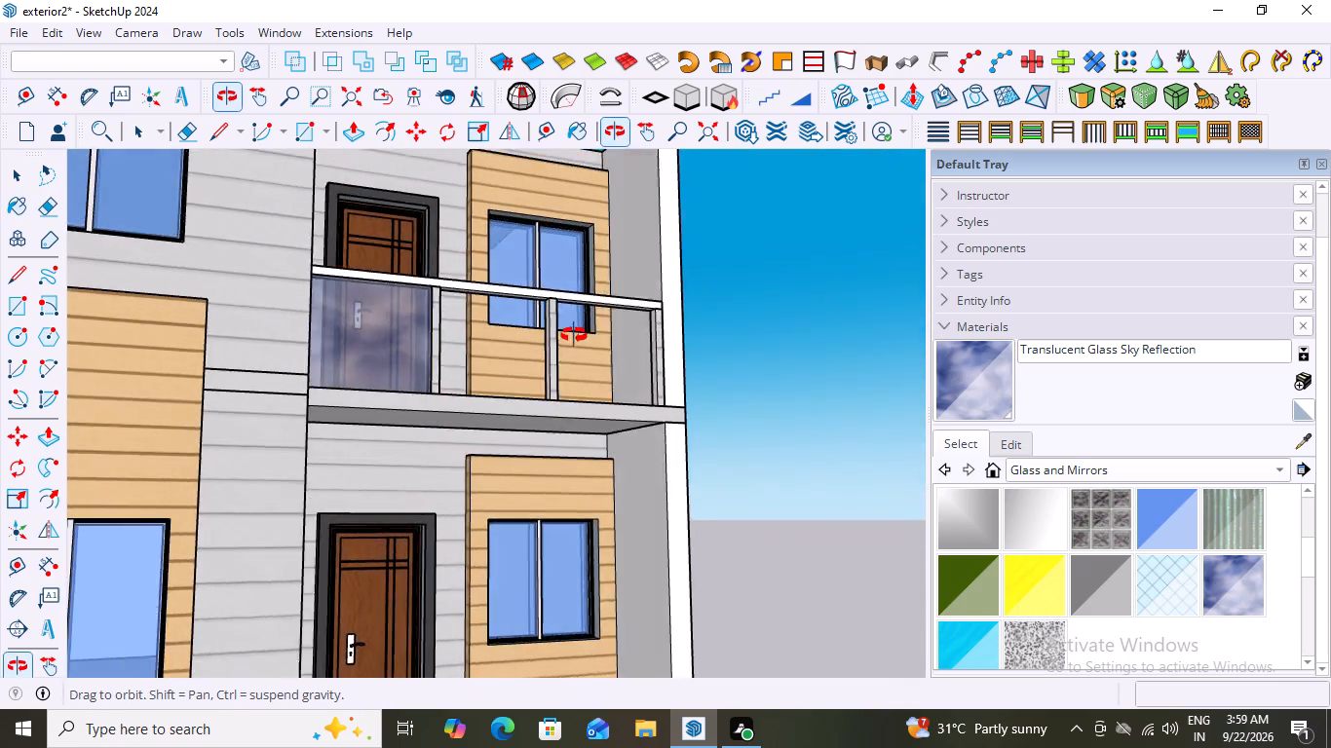
{"action": "middle_click_drag", "start_coordinate": [574, 335], "coordinate": [581, 502]}
{"action": "scroll", "coordinate": [581, 502], "scroll_direction": "down", "scroll_amount": 7}
{"action": "middle_click_drag", "start_coordinate": [567, 503], "coordinate": [524, 422]}
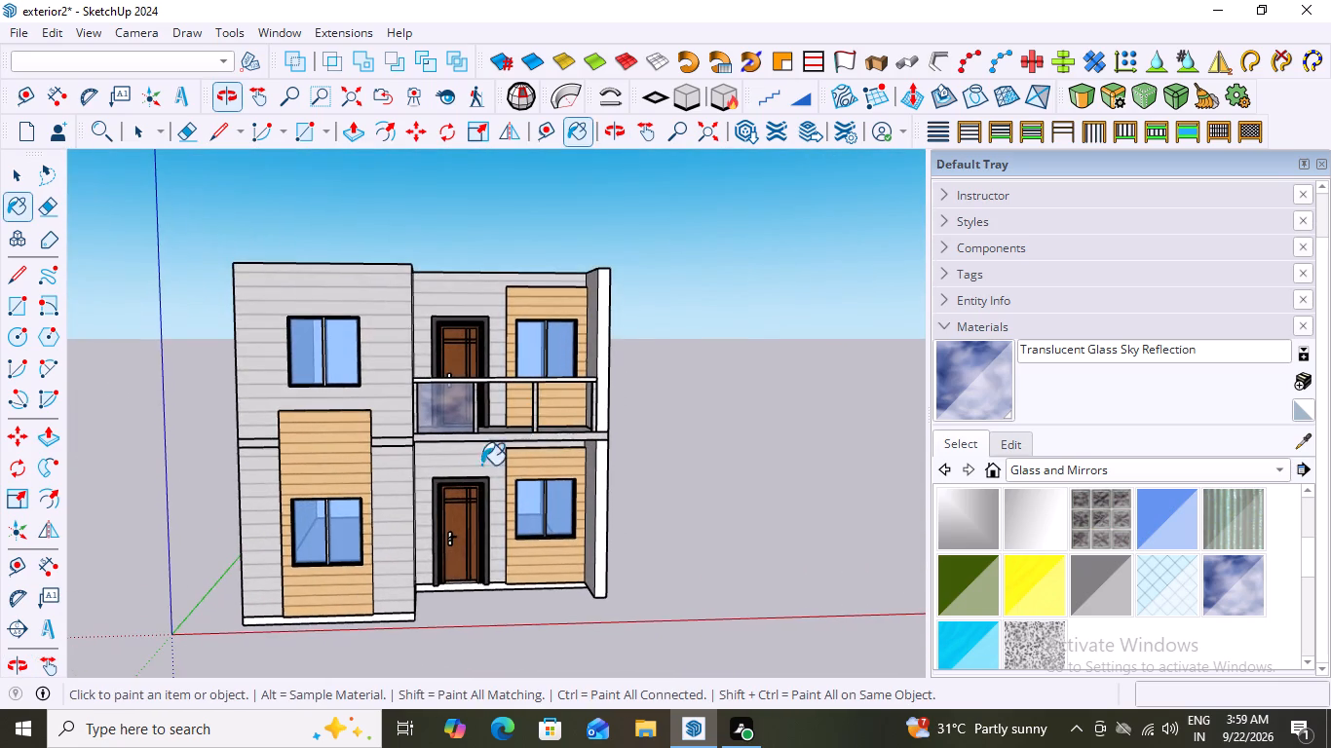
{"action": "scroll", "coordinate": [462, 469], "scroll_direction": "up", "scroll_amount": 5}
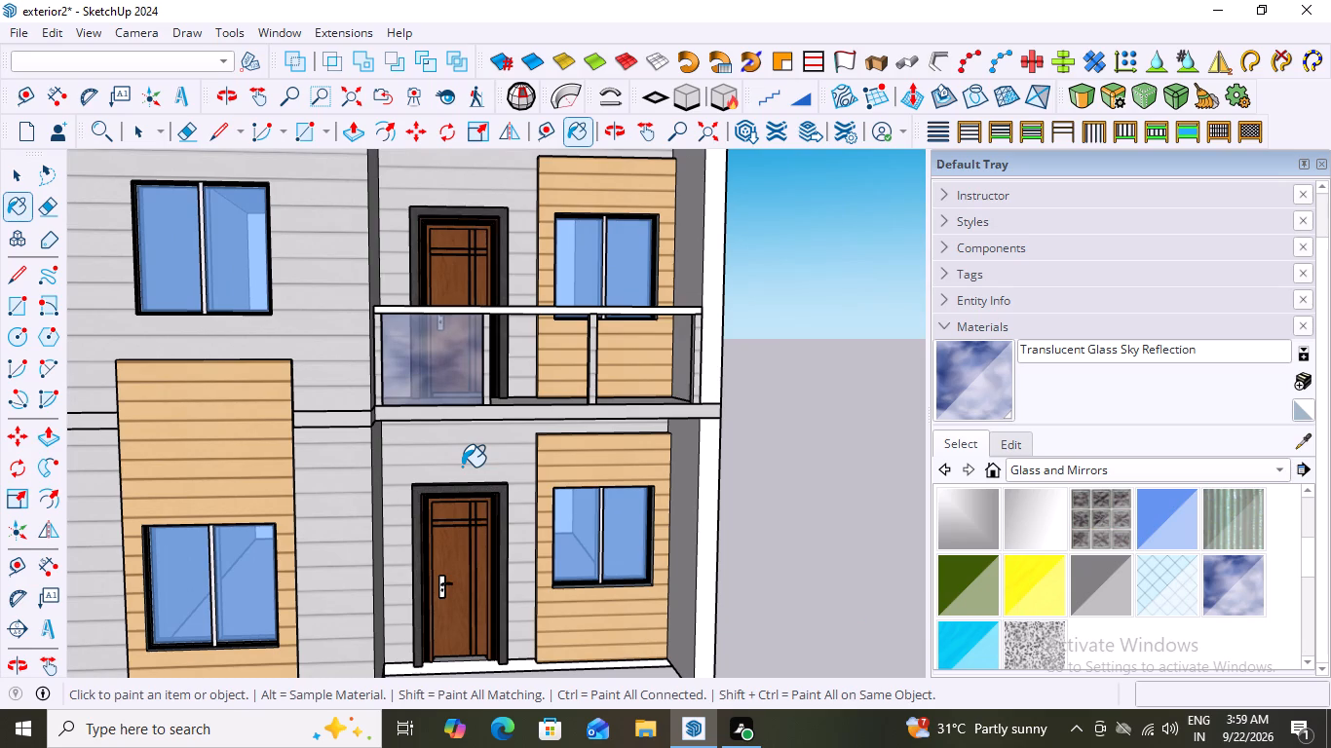
{"action": "scroll", "coordinate": [462, 467], "scroll_direction": "down", "scroll_amount": 5}
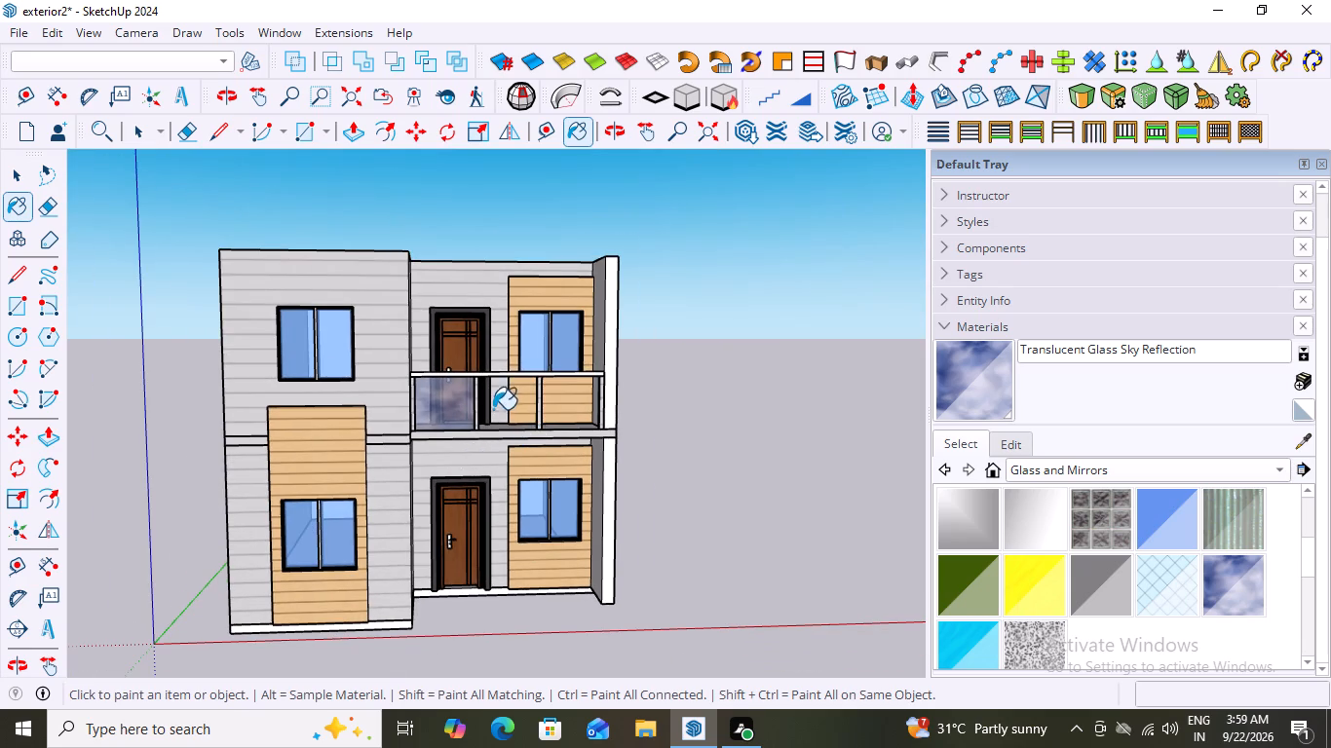
{"action": "scroll", "coordinate": [492, 408], "scroll_direction": "up", "scroll_amount": 9}
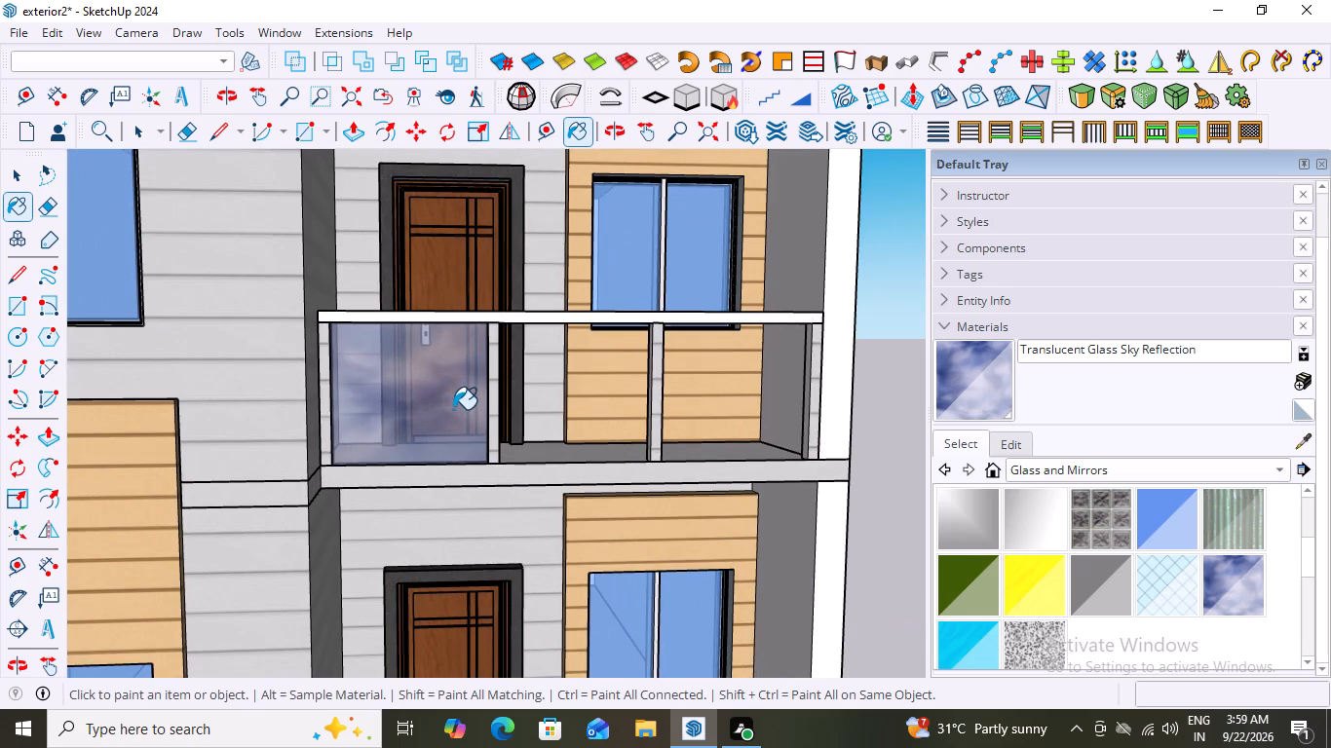
{"action": "scroll", "coordinate": [453, 409], "scroll_direction": "down", "scroll_amount": 2}
Inspect the balcony railing and its glass panel from the side and from above, and stop painting.
{"action": "middle_click_drag", "start_coordinate": [462, 419], "coordinate": [179, 530]}
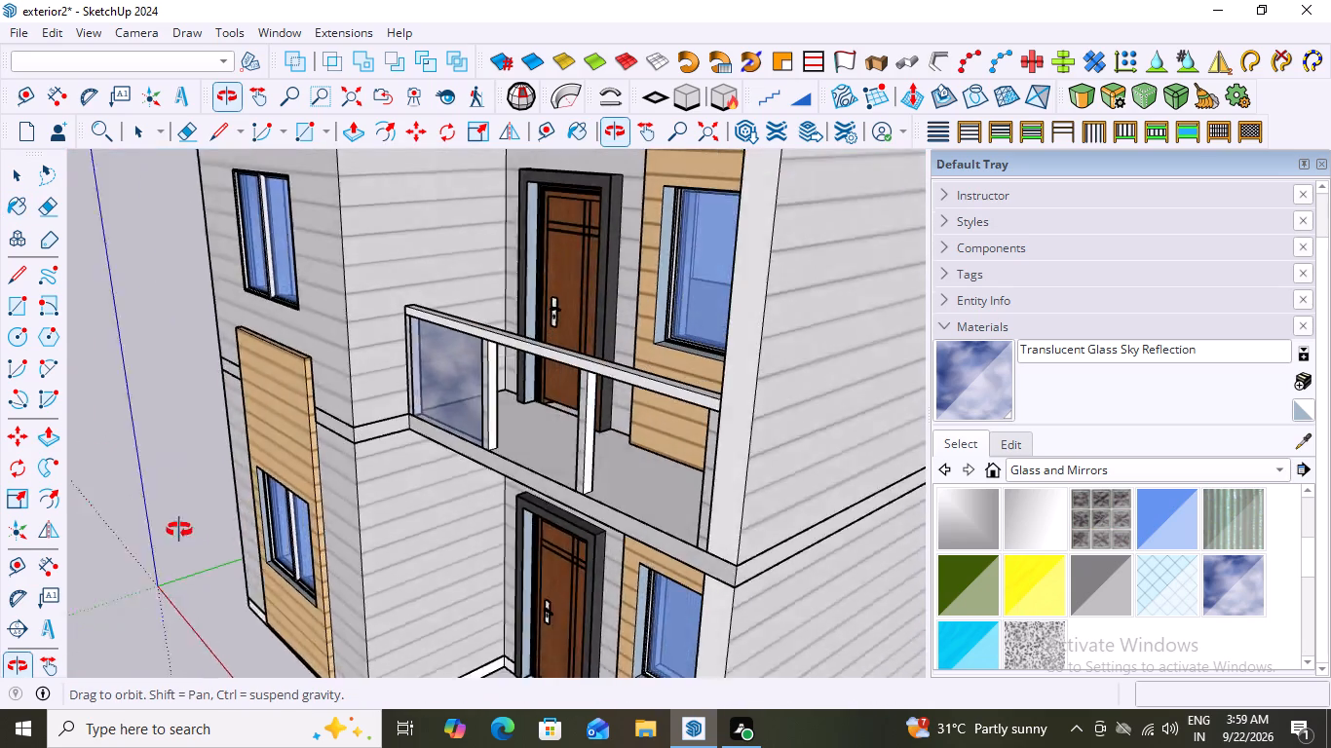
{"action": "middle_click_drag", "start_coordinate": [179, 530], "coordinate": [163, 512]}
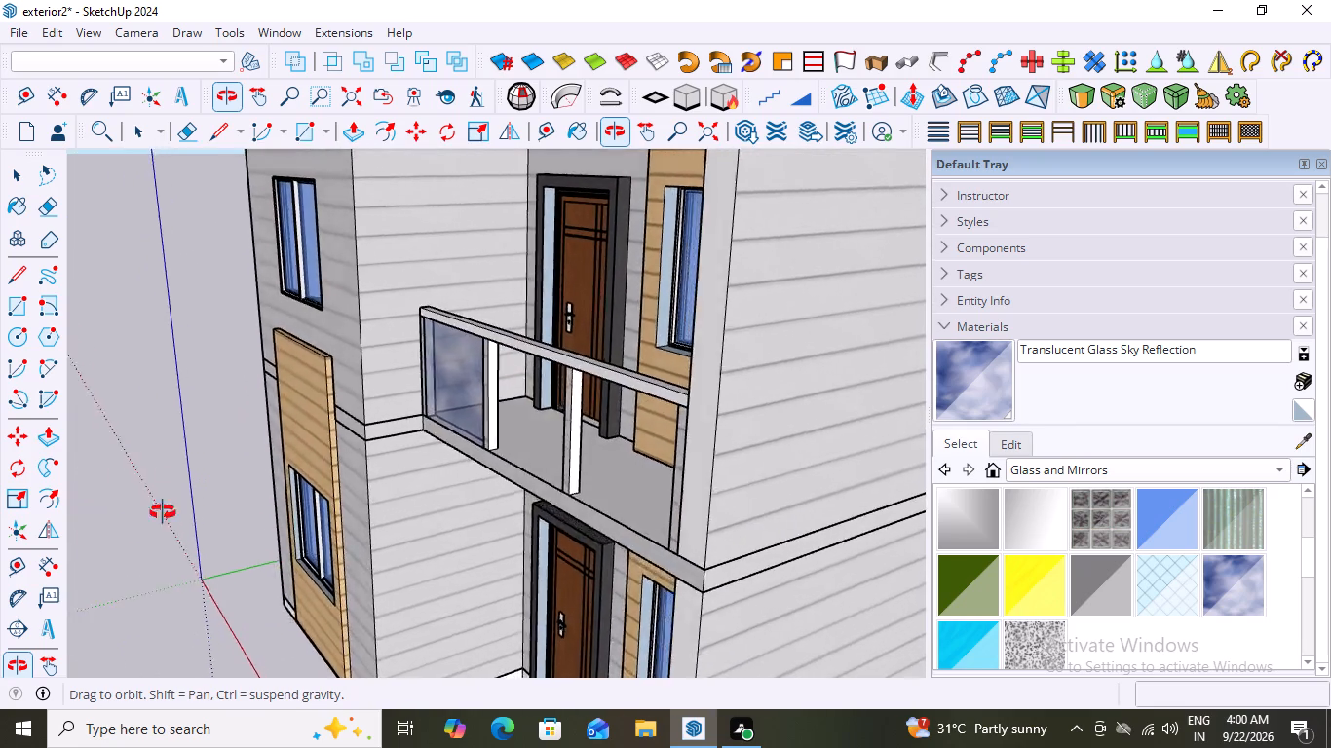
{"action": "middle_click_drag", "start_coordinate": [163, 512], "coordinate": [491, 542]}
{"action": "middle_click_drag", "start_coordinate": [491, 542], "coordinate": [450, 448]}
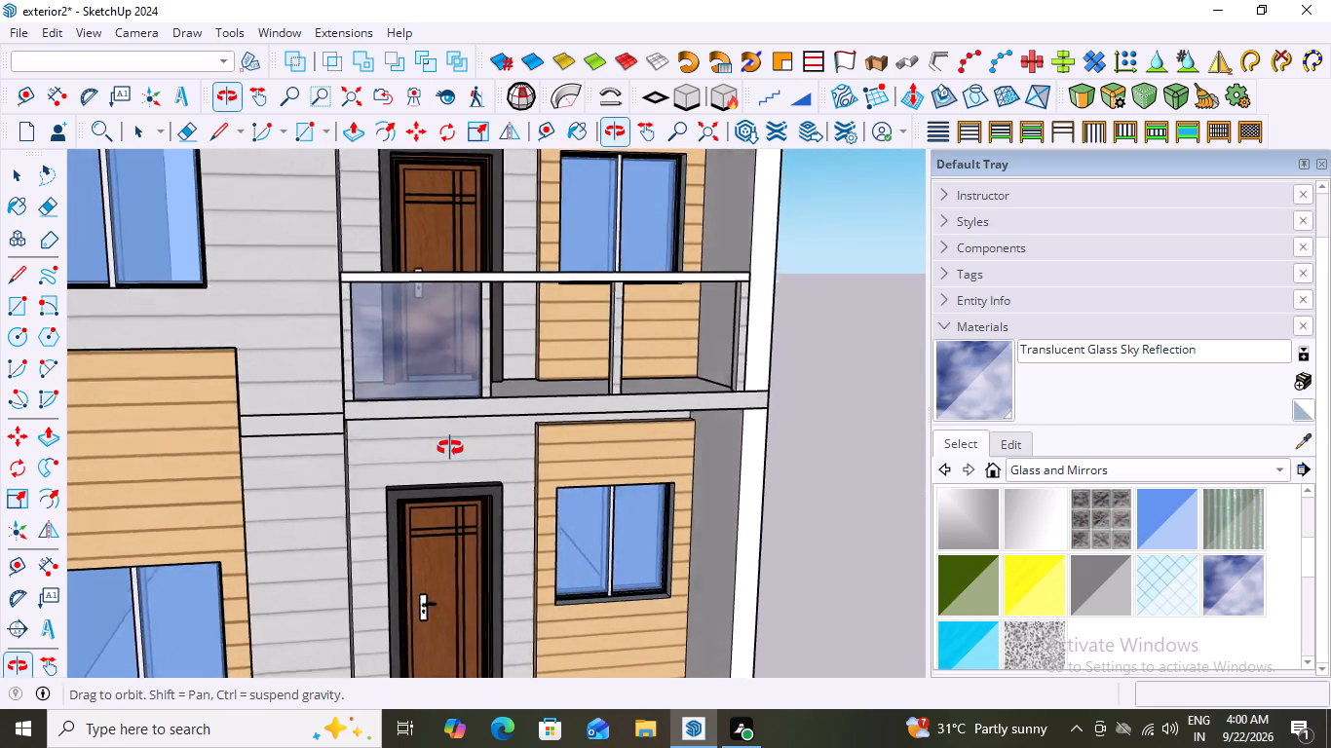
{"action": "middle_click_drag", "start_coordinate": [450, 448], "coordinate": [447, 448]}
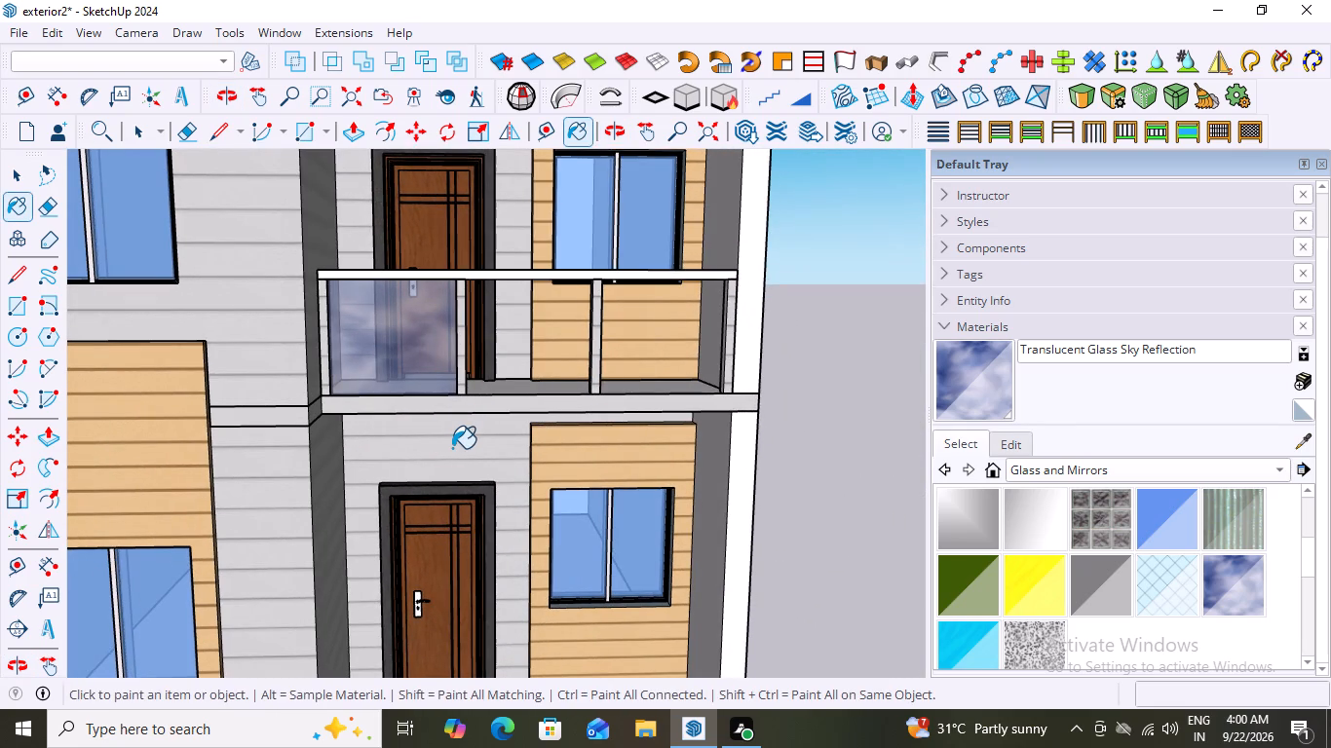
{"action": "middle_click_drag", "start_coordinate": [546, 392], "coordinate": [527, 540]}
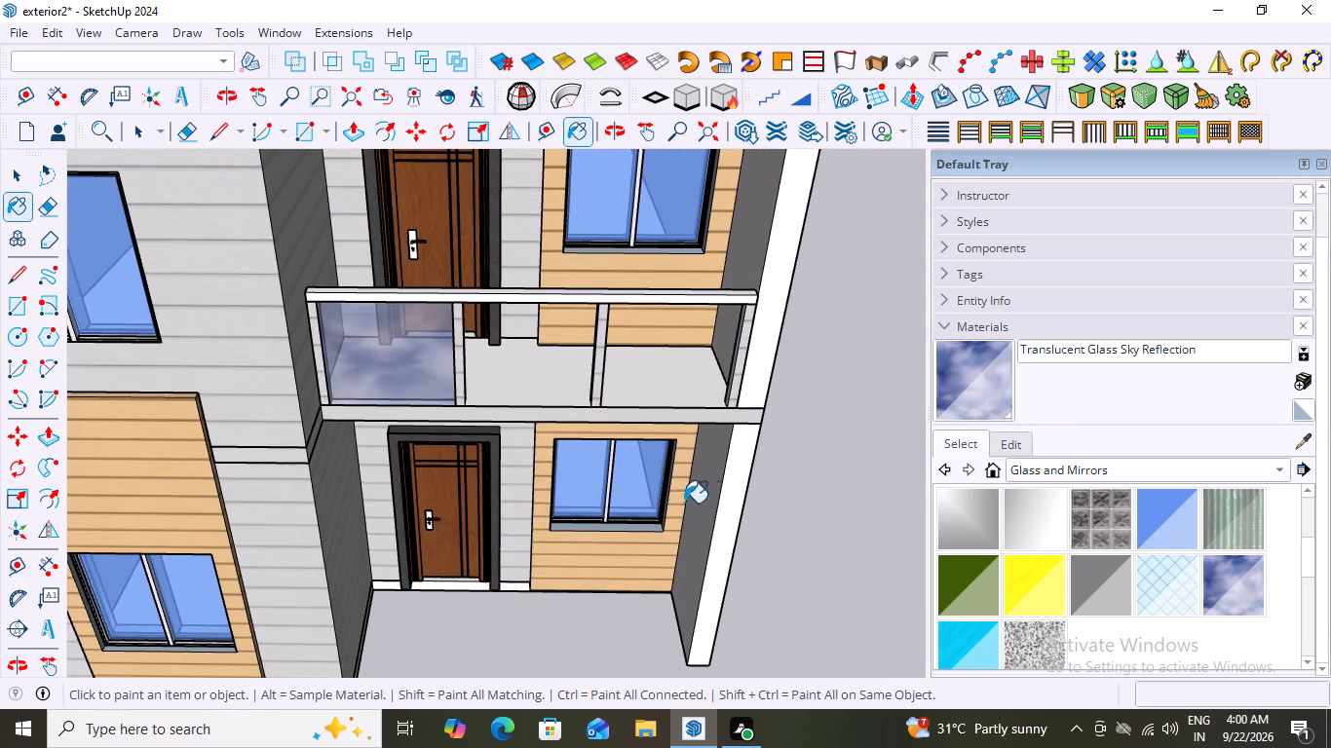
{"action": "middle_click_drag", "start_coordinate": [699, 503], "coordinate": [691, 471]}
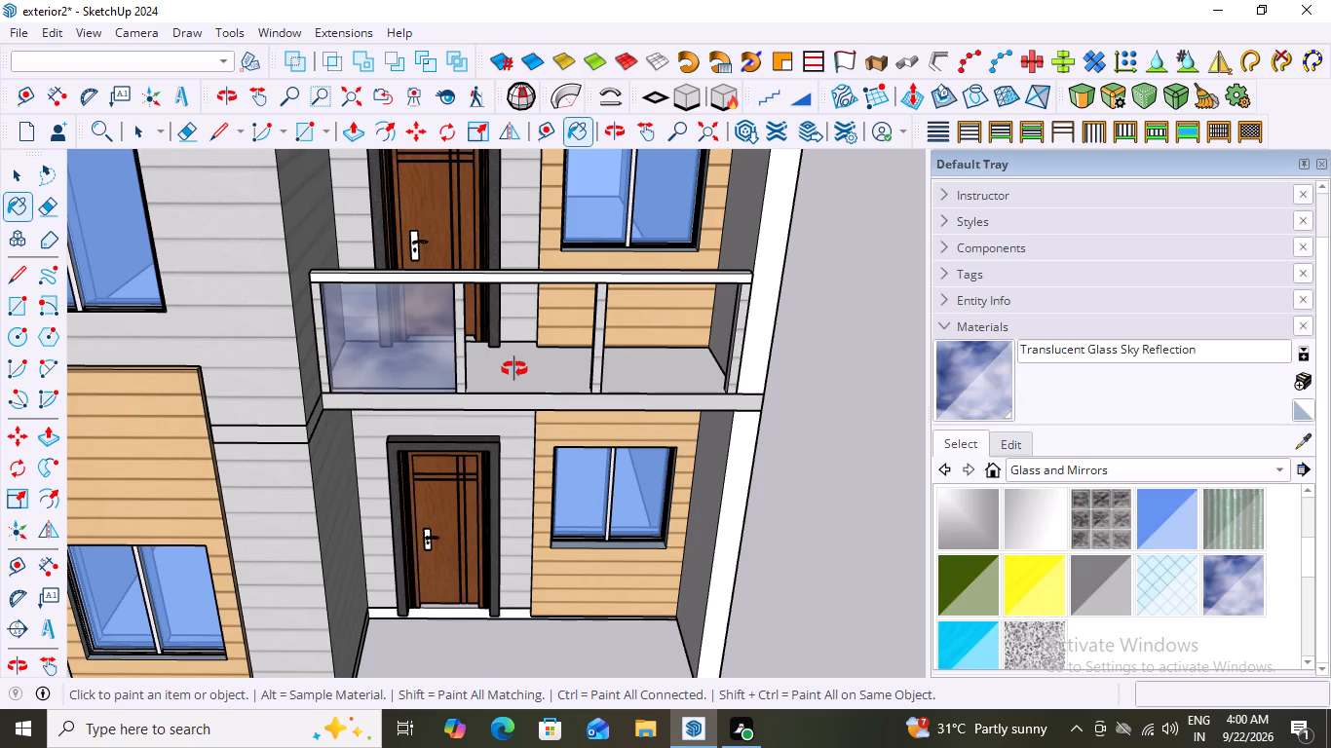
{"action": "middle_click_drag", "start_coordinate": [514, 370], "coordinate": [513, 356]}
{"action": "scroll", "coordinate": [422, 354], "scroll_direction": "up", "scroll_amount": 8}
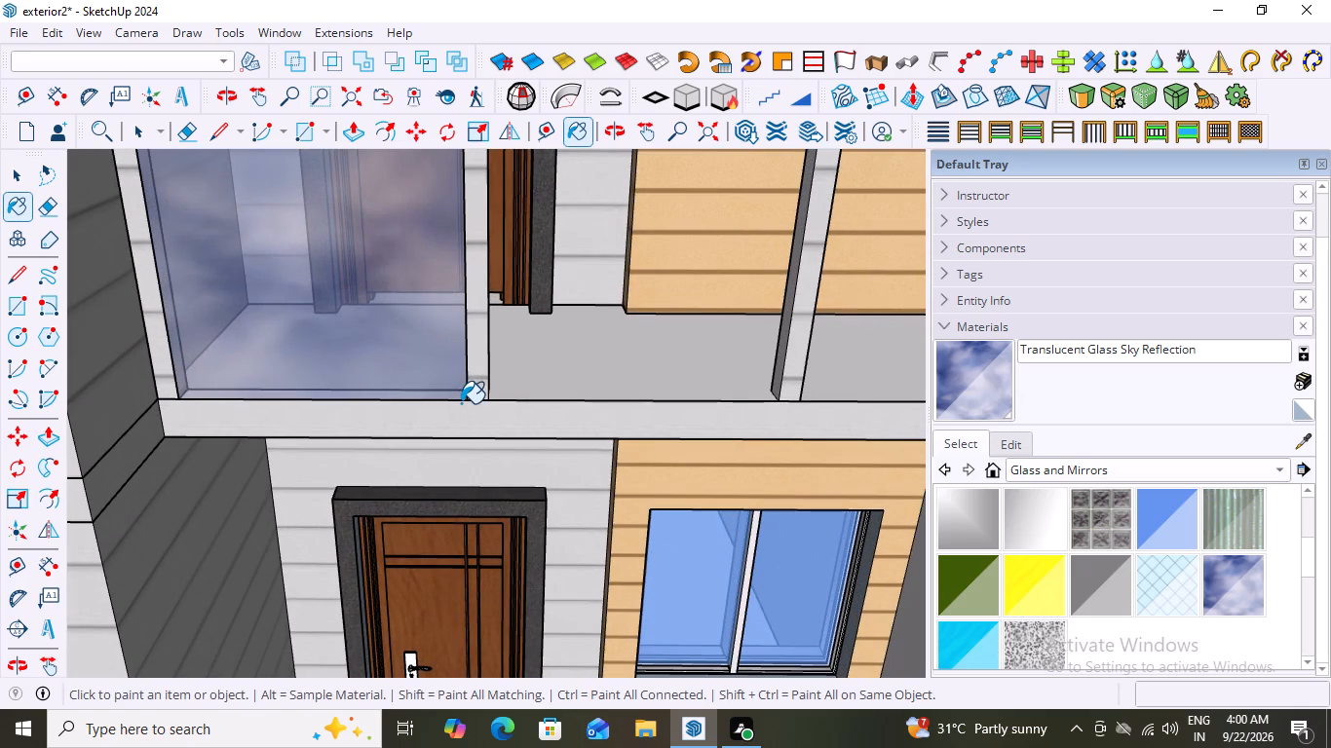
{"action": "key", "text": "space"}
{"action": "scroll", "coordinate": [519, 391], "scroll_direction": "down", "scroll_amount": 5}
{"action": "middle_click_drag", "start_coordinate": [623, 410], "coordinate": [493, 445]}
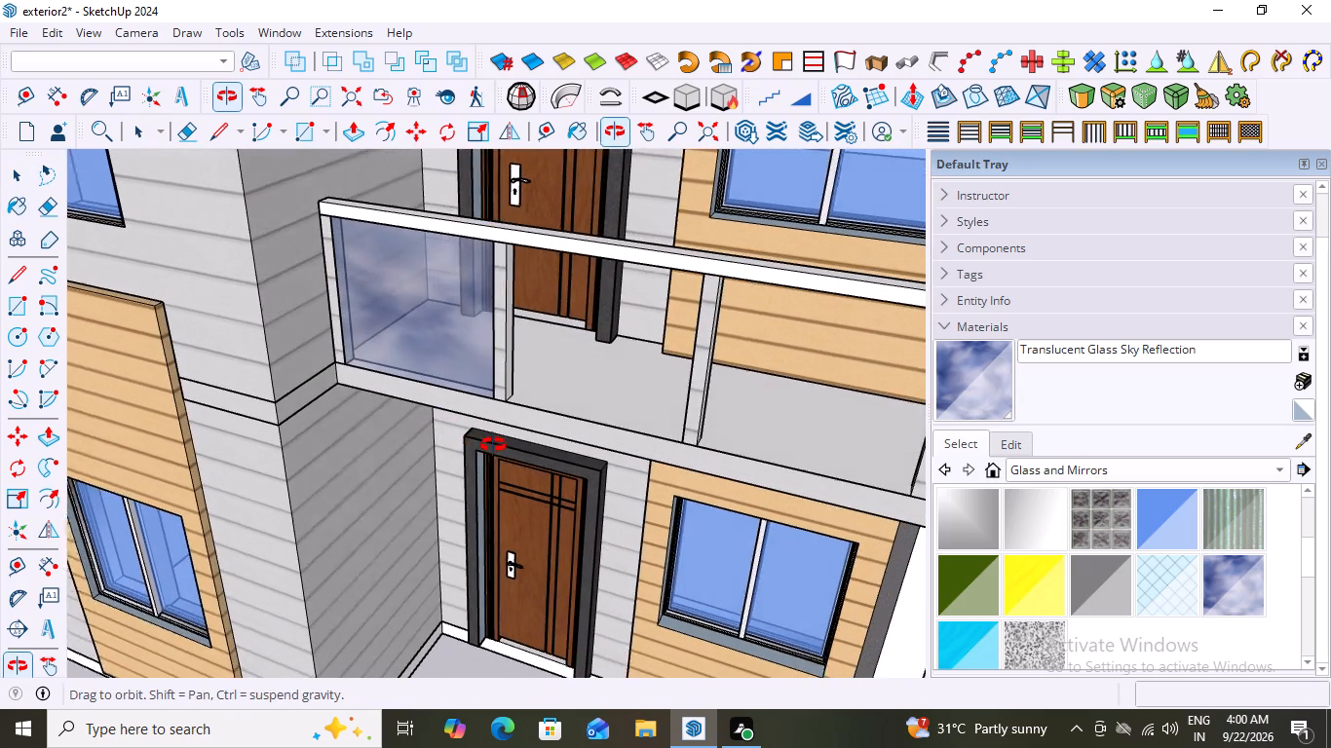
{"action": "middle_click_drag", "start_coordinate": [493, 445], "coordinate": [495, 446]}
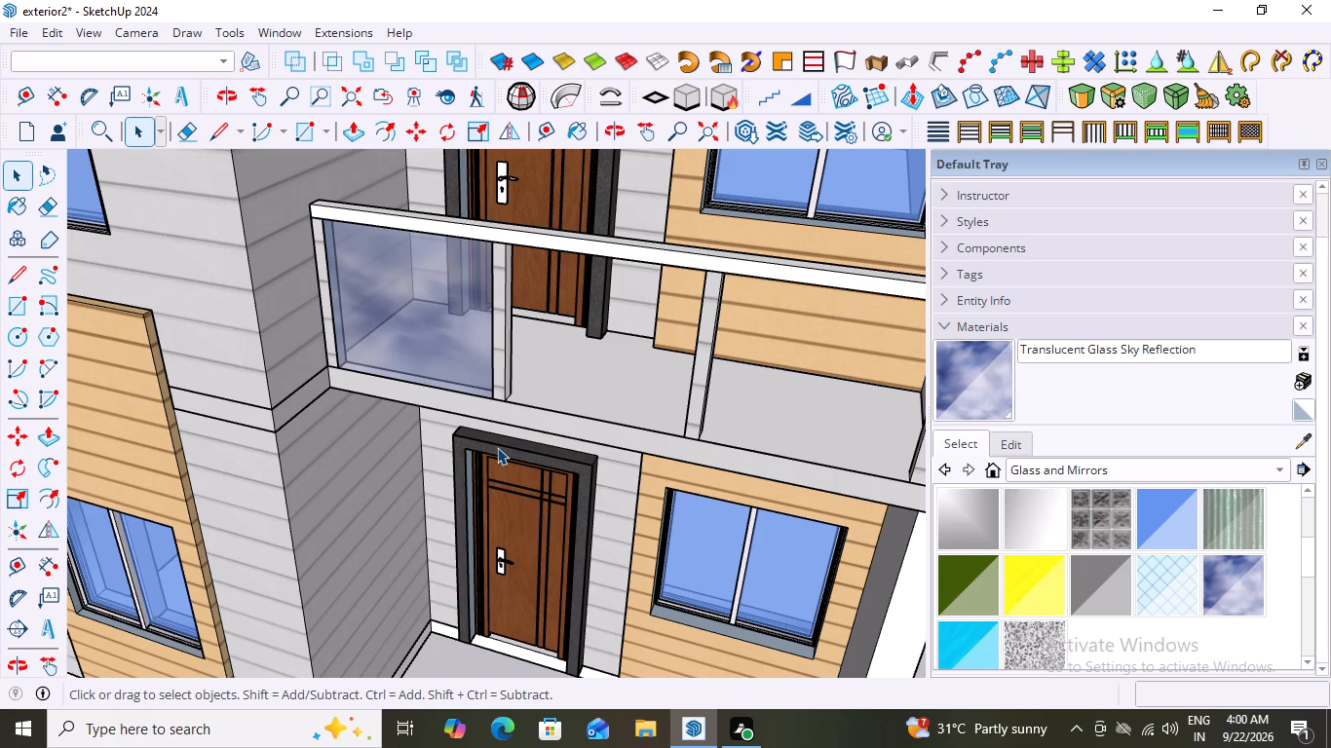